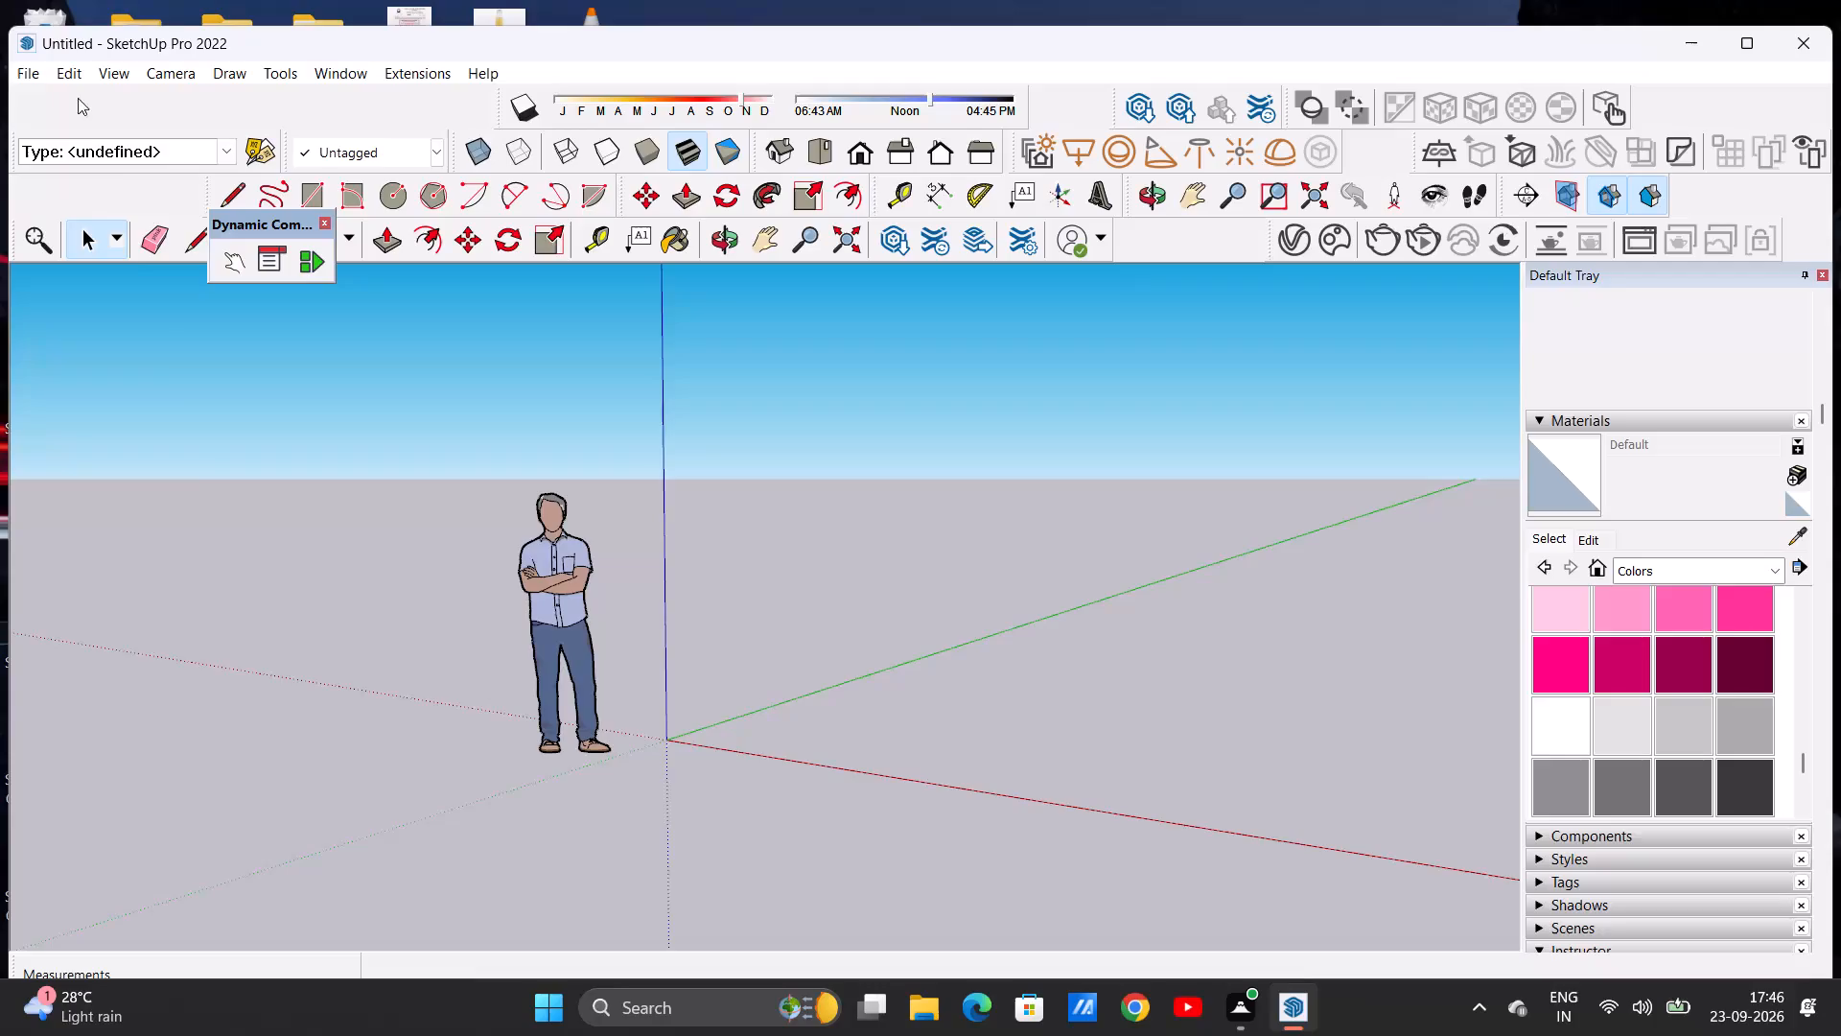
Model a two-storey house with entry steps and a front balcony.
Draw a 20' by 30' rectangle on the ground plane in top view, clear of the origin.
{"action": "scroll", "coordinate": [190, 489], "scroll_direction": "down", "scroll_amount": 10}
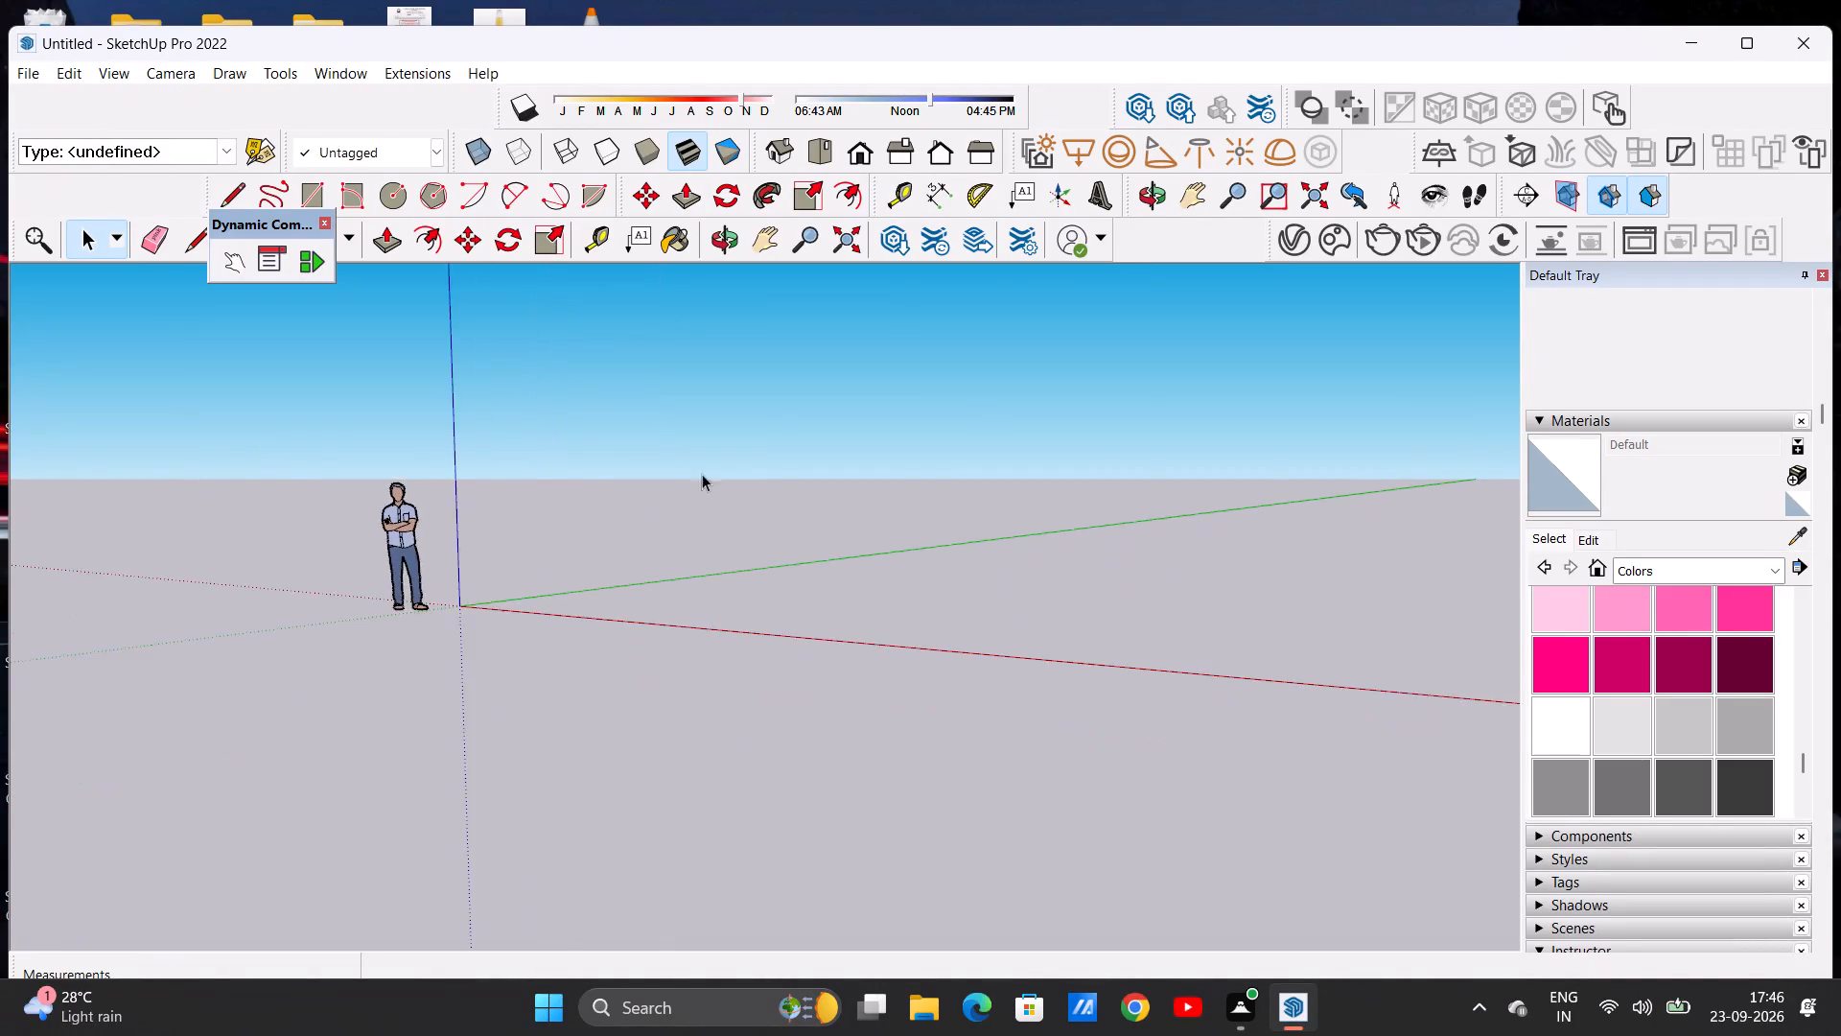
{"action": "scroll", "coordinate": [972, 409], "scroll_direction": "up", "scroll_amount": 7}
{"action": "left_click", "coordinate": [854, 153]}
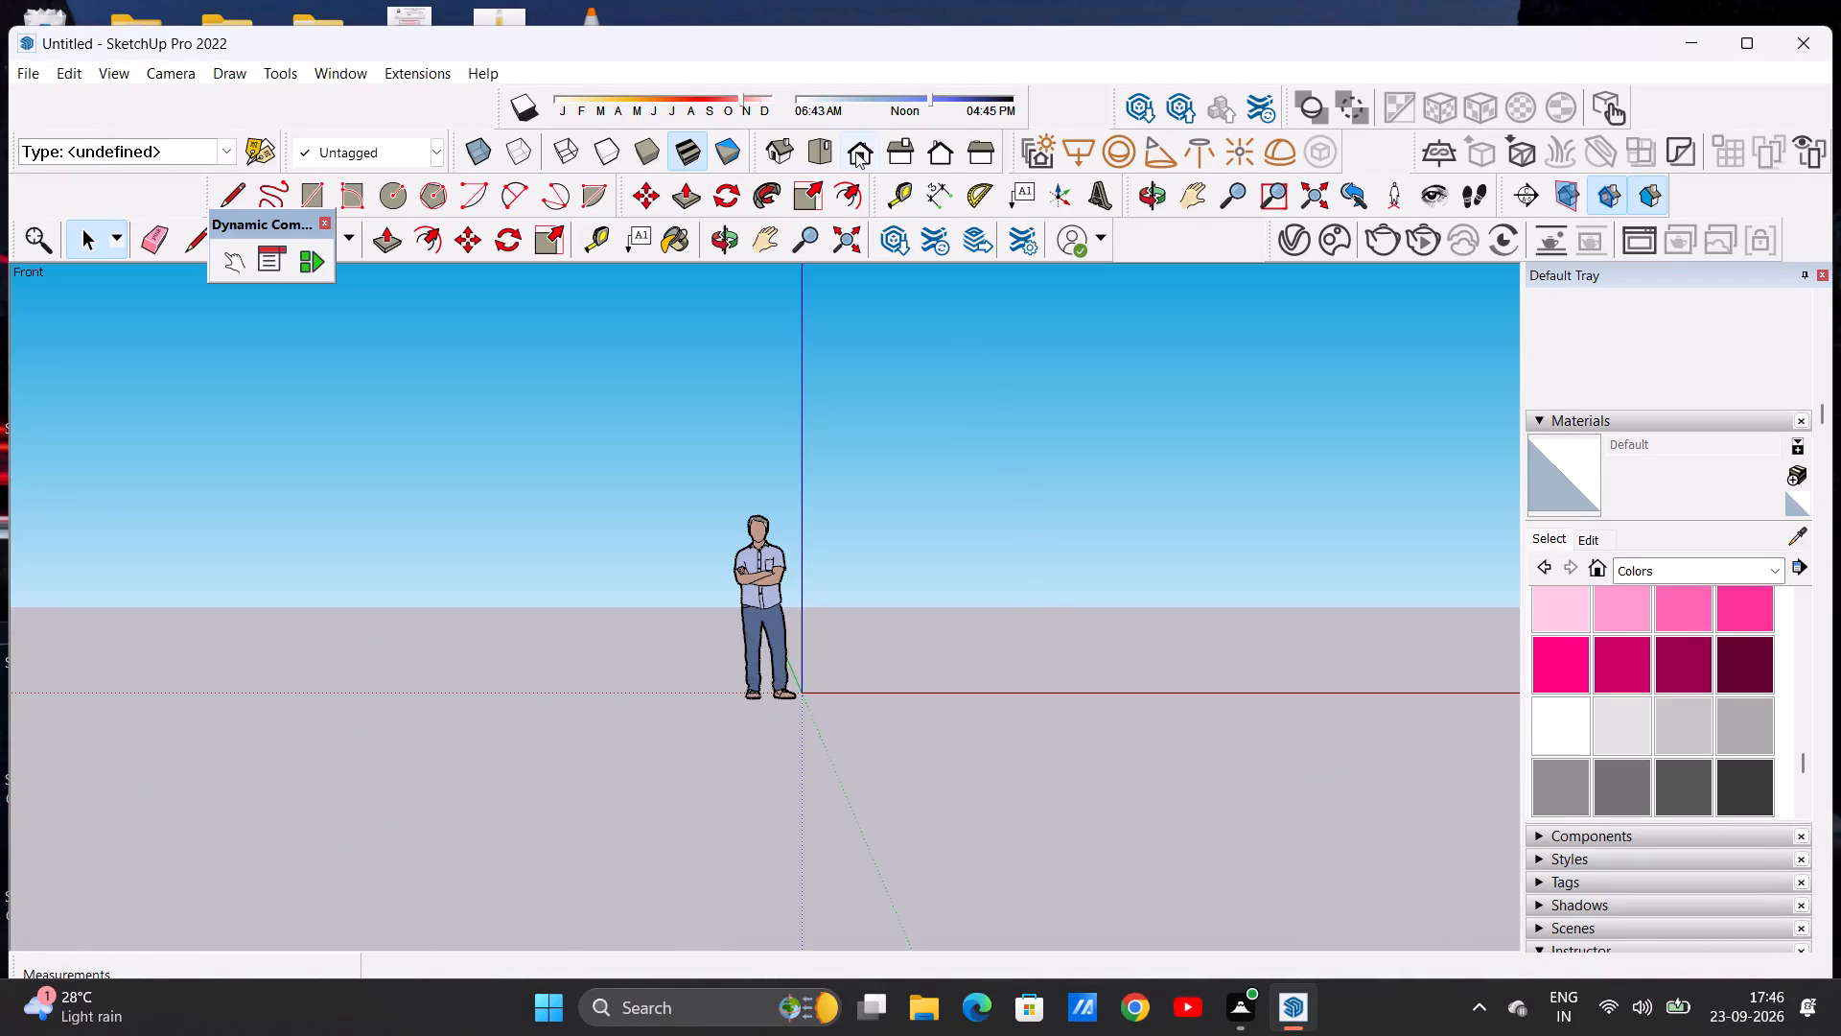
{"action": "left_click", "coordinate": [815, 142]}
{"action": "scroll", "coordinate": [1042, 405], "scroll_direction": "up", "scroll_amount": 7}
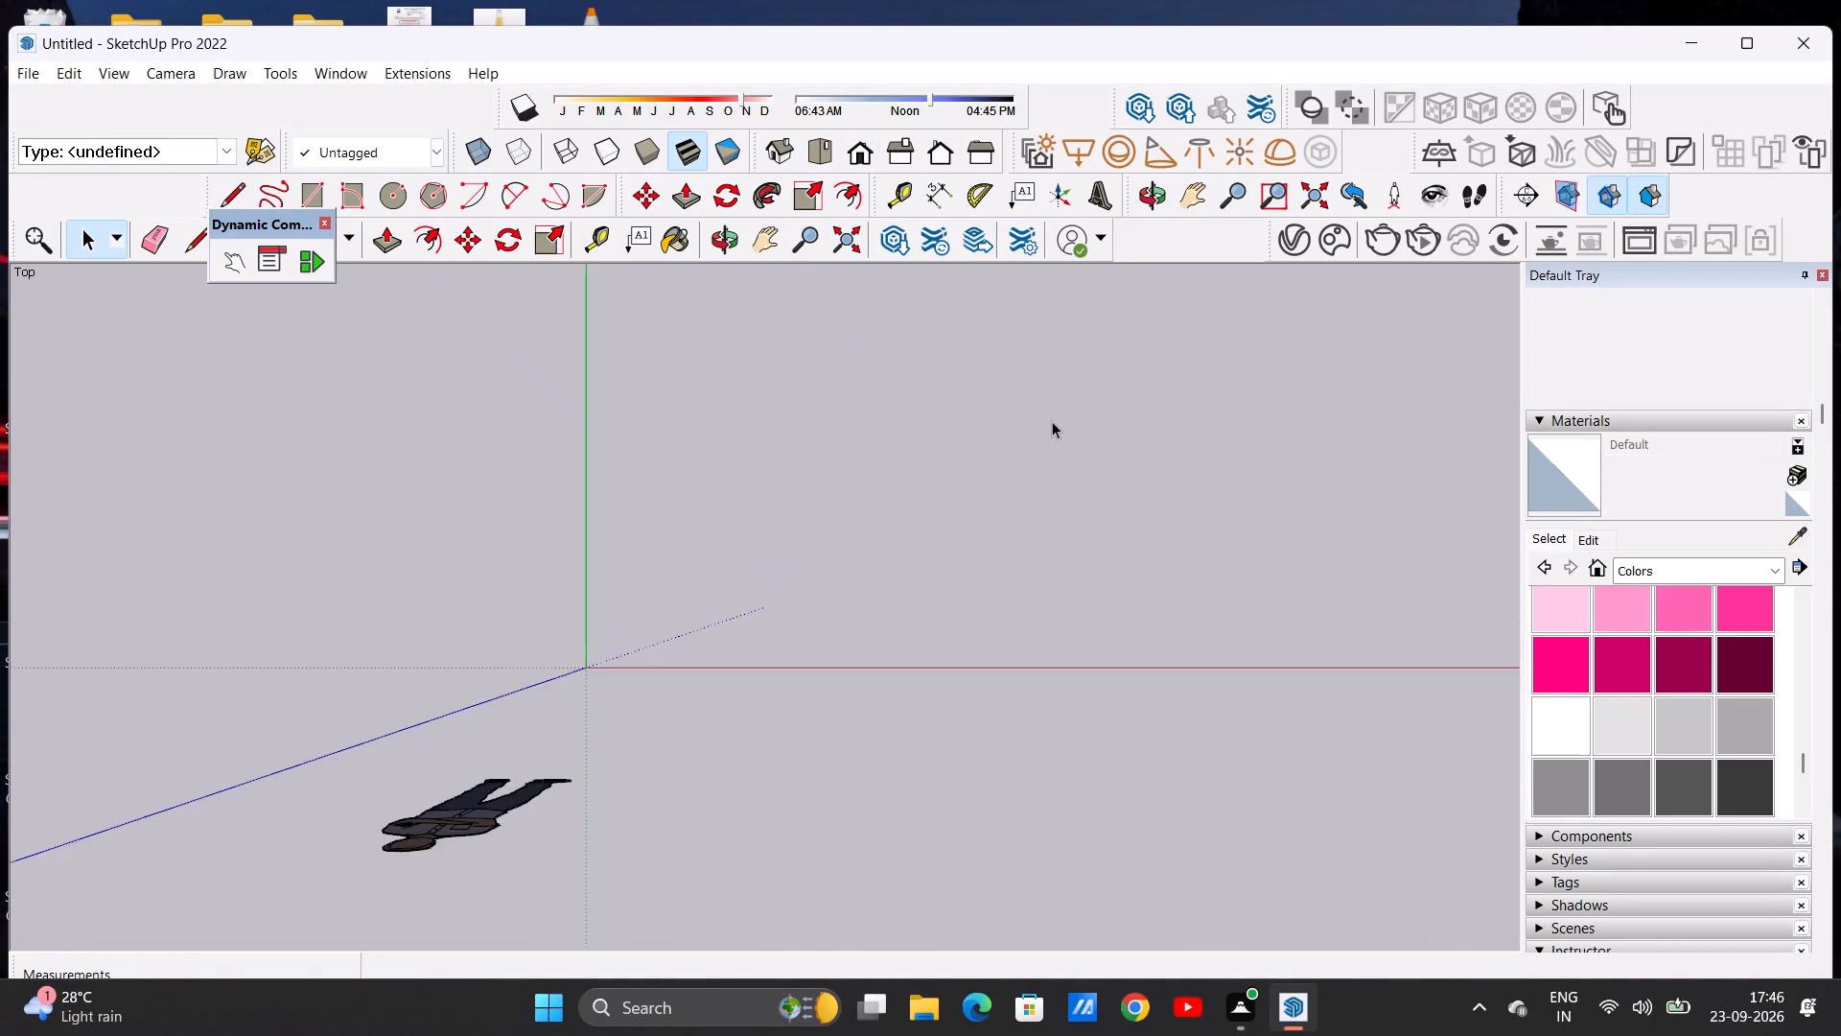
{"action": "scroll", "coordinate": [1052, 421], "scroll_direction": "up", "scroll_amount": 4}
{"action": "left_click", "coordinate": [770, 236]}
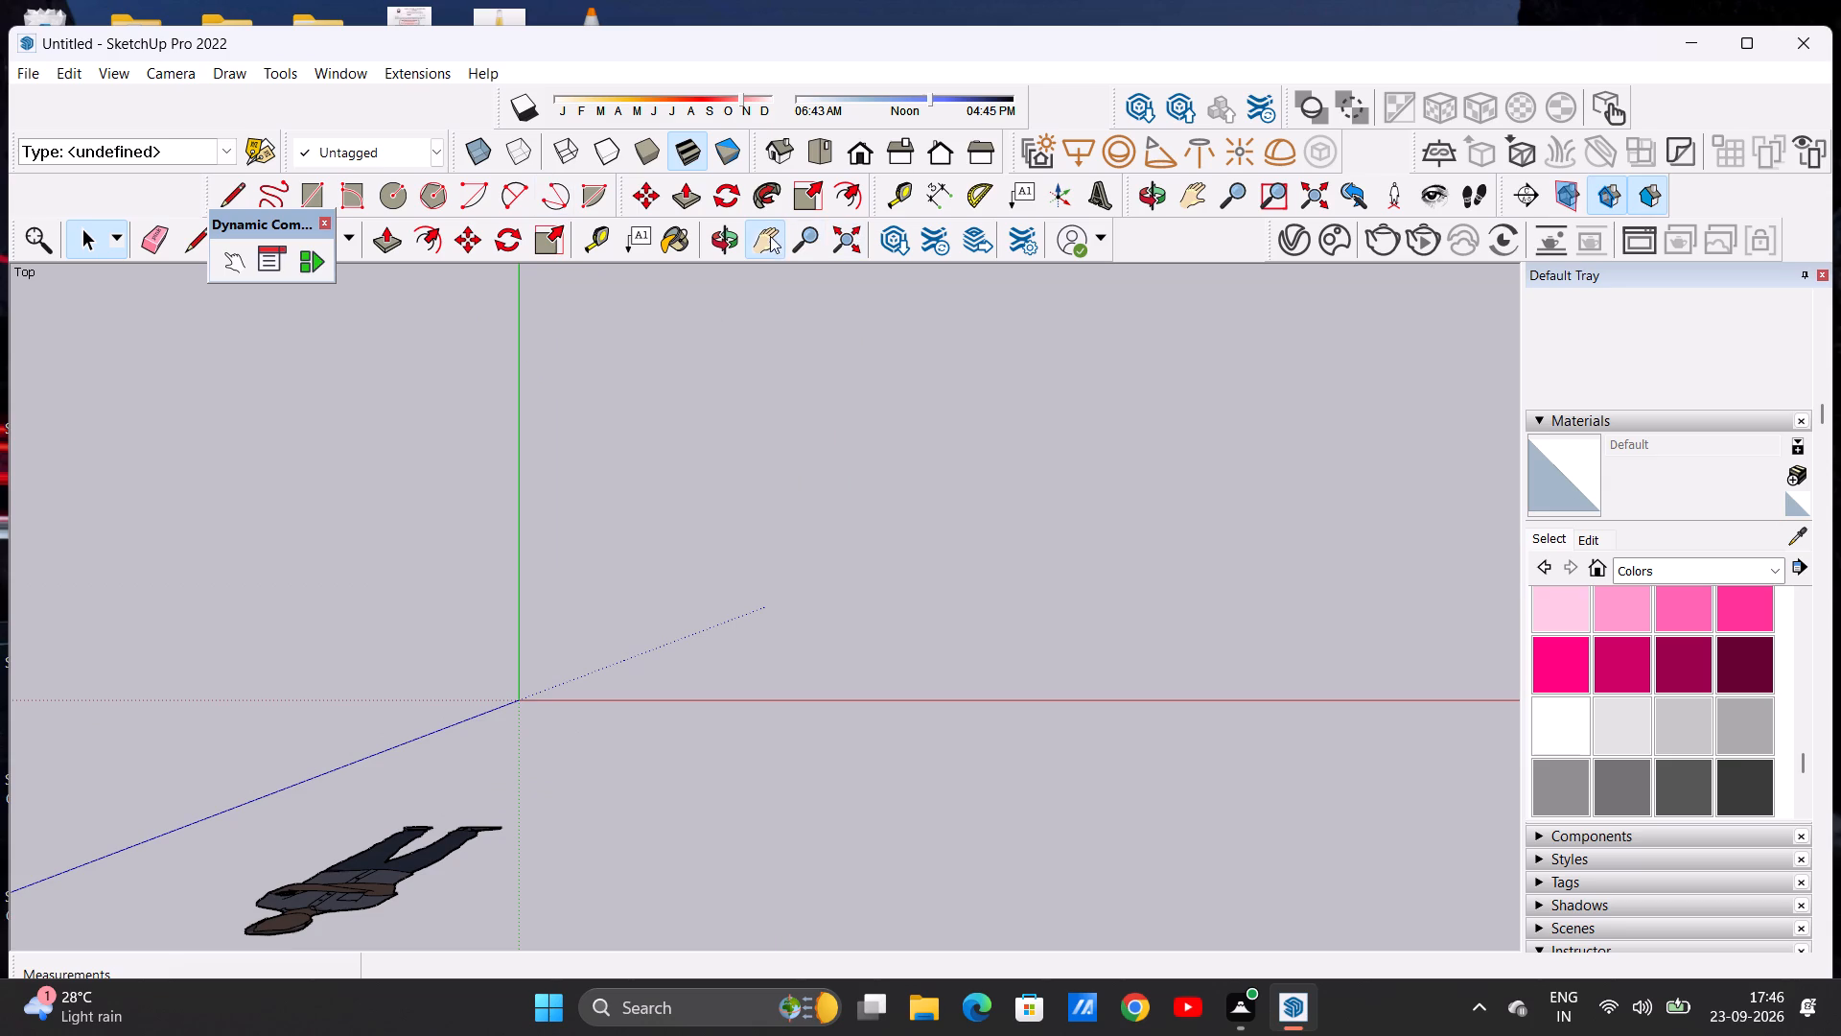
{"action": "left_click_drag", "start_coordinate": [524, 710], "coordinate": [64, 934]}
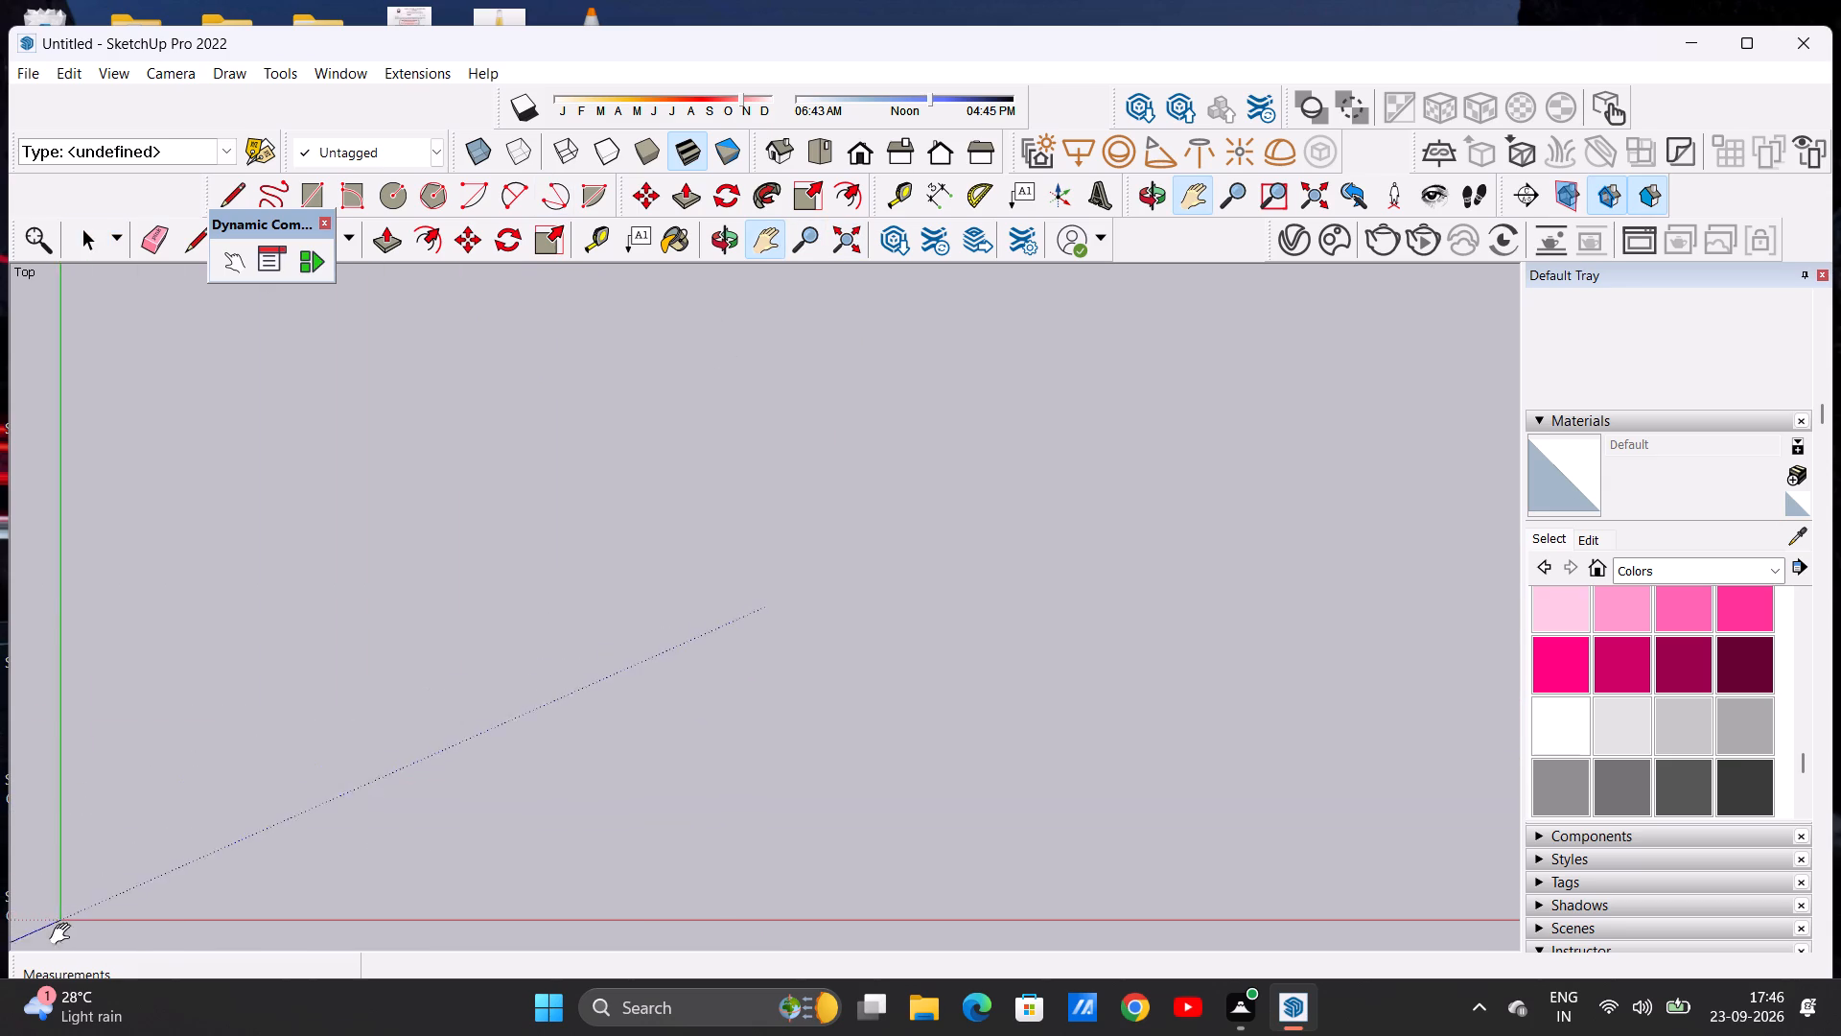
{"action": "left_click_drag", "start_coordinate": [64, 934], "coordinate": [68, 954]}
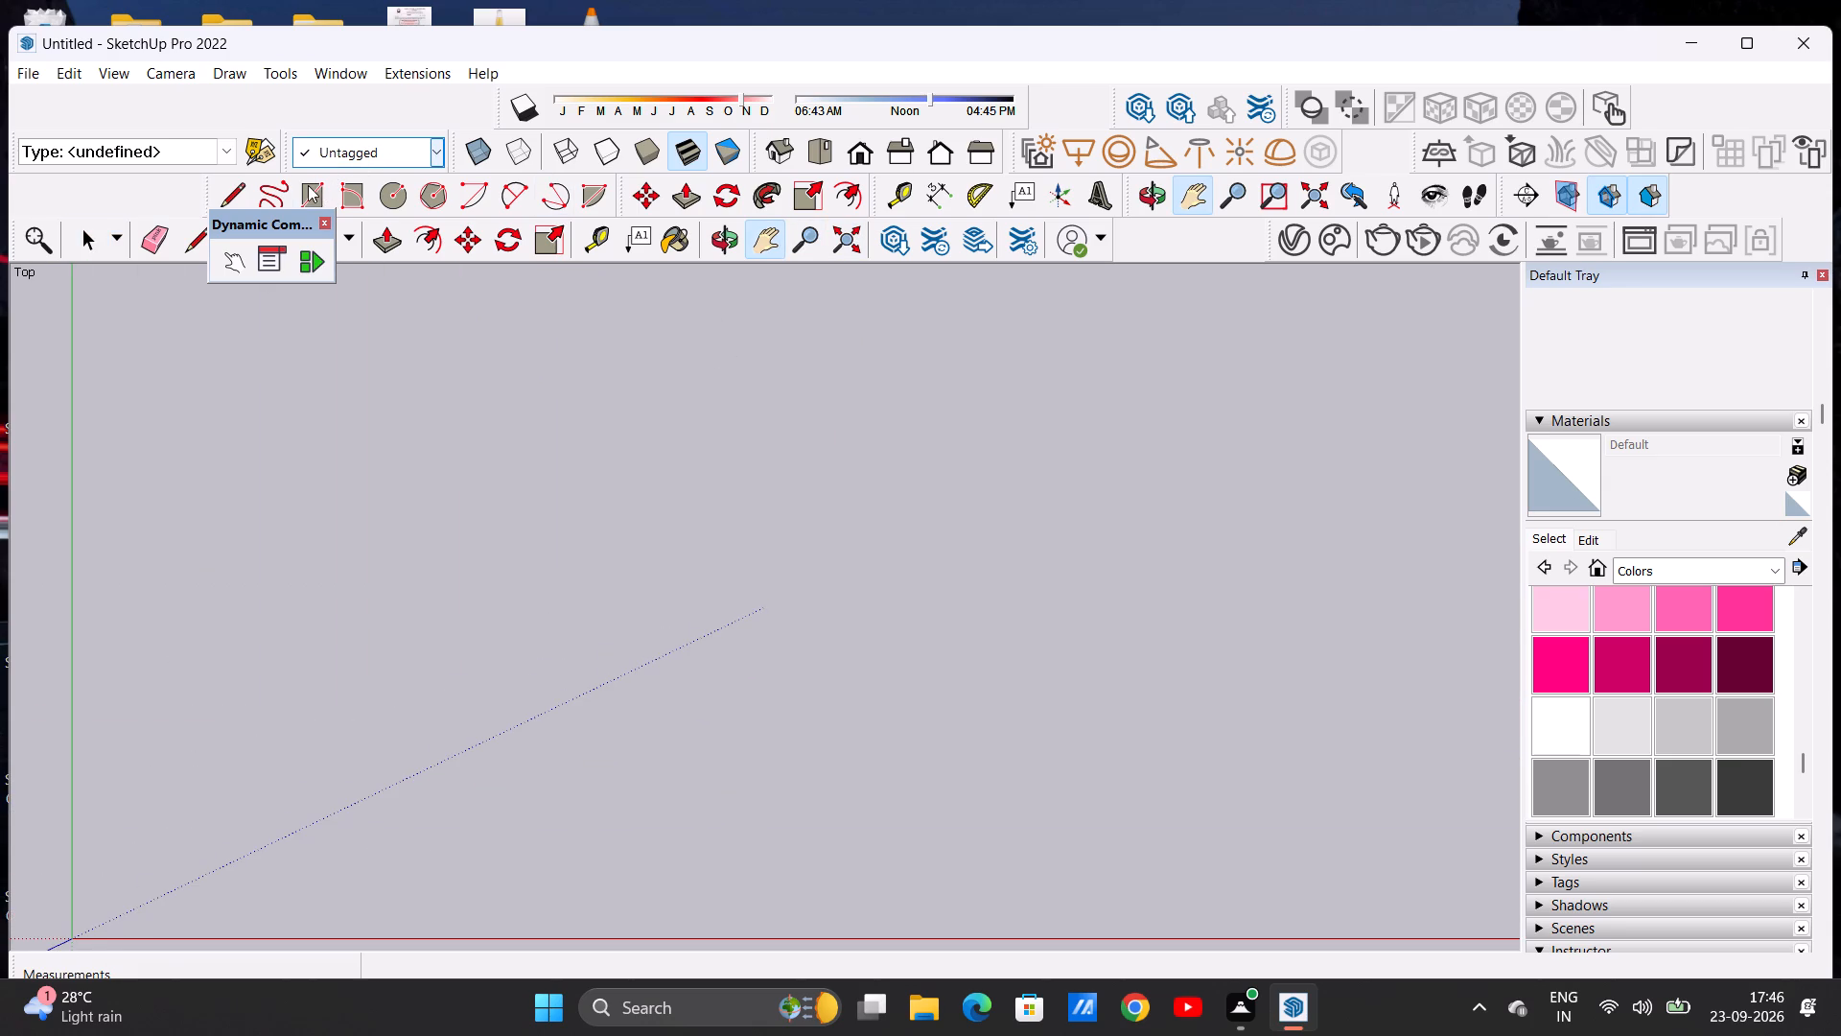
{"action": "left_click", "coordinate": [307, 187]}
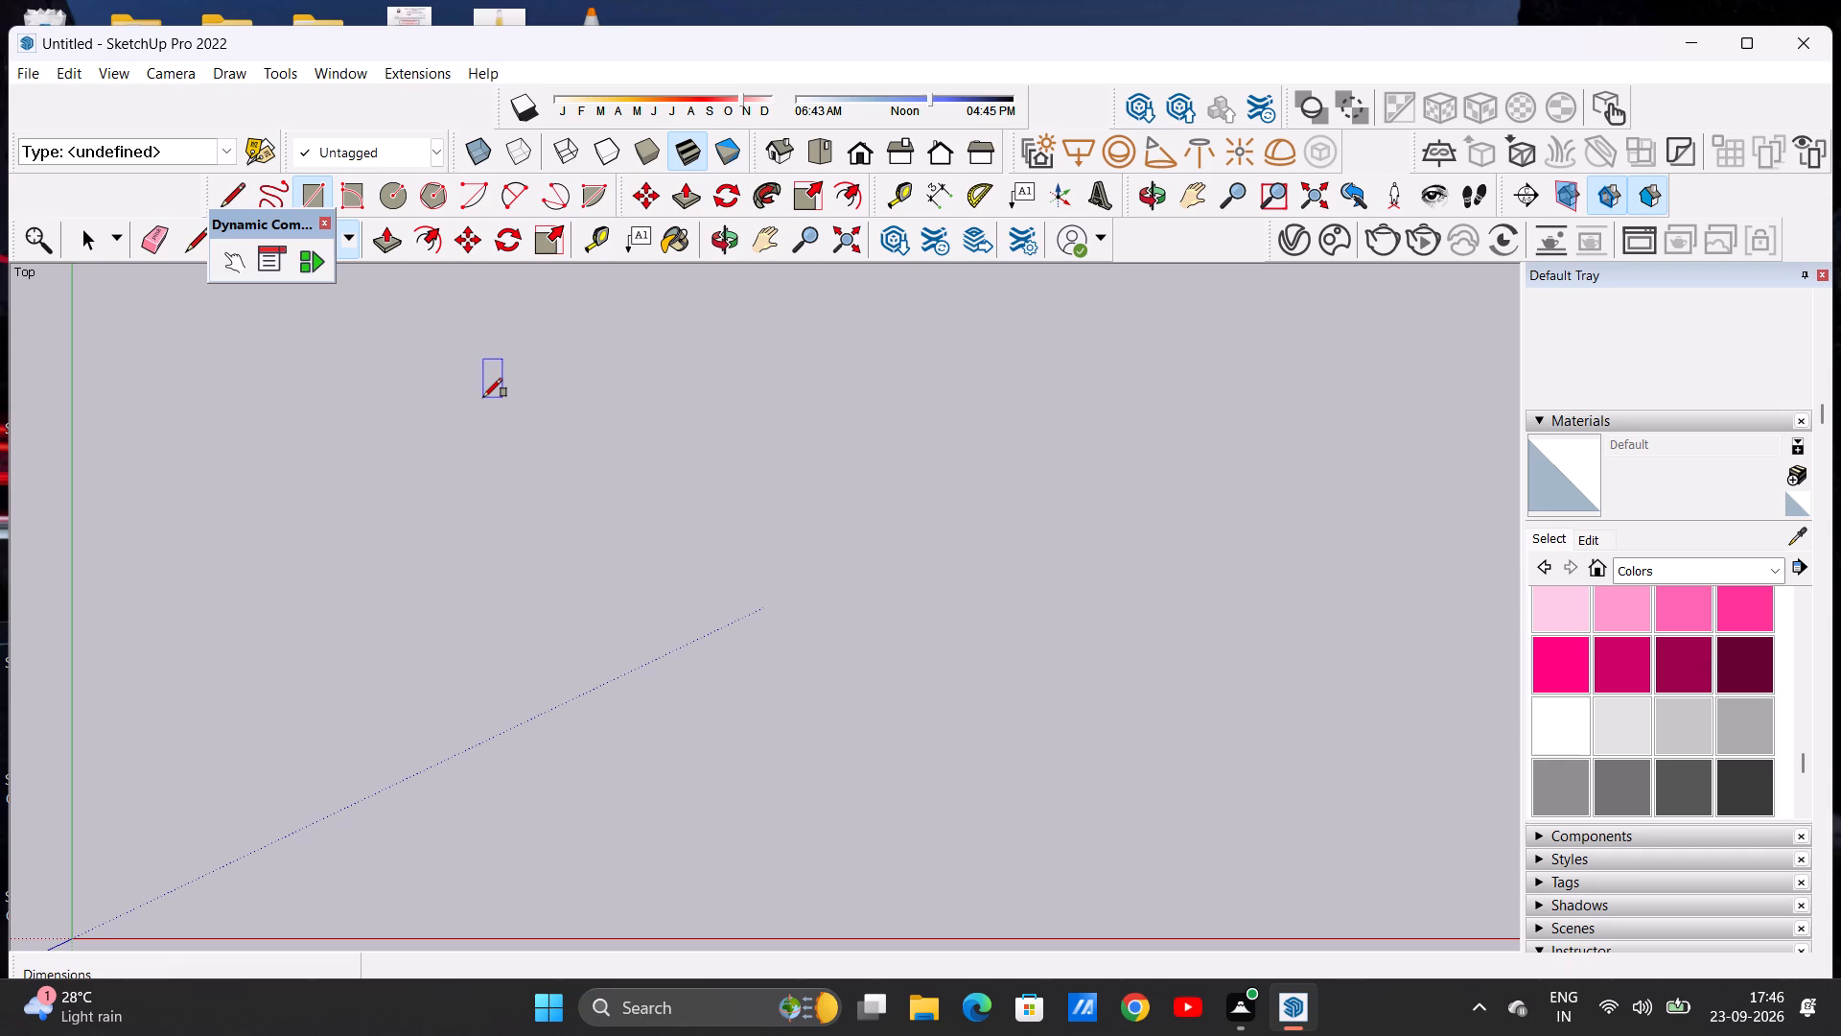
{"action": "left_click", "coordinate": [479, 313]}
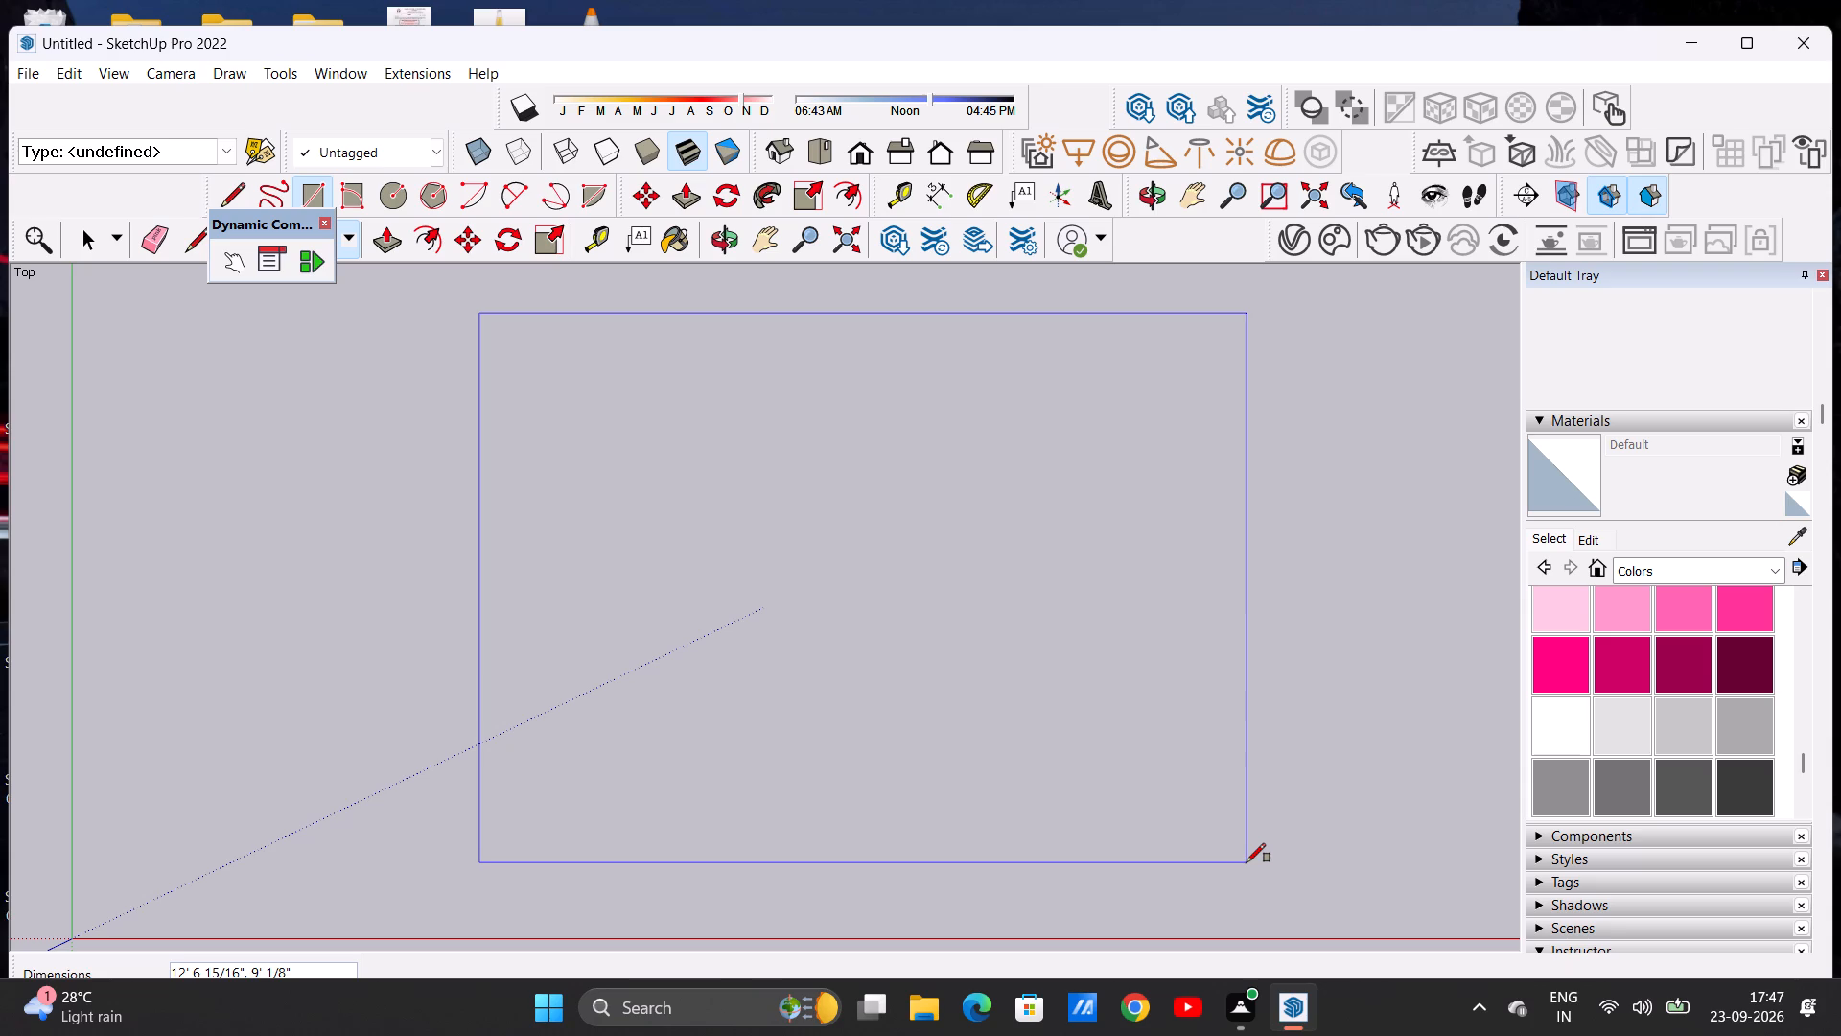
{"action": "type", "text": "20"}
{"action": "key", "text": "apostrophe"}
{"action": "type", "text": ",30"}
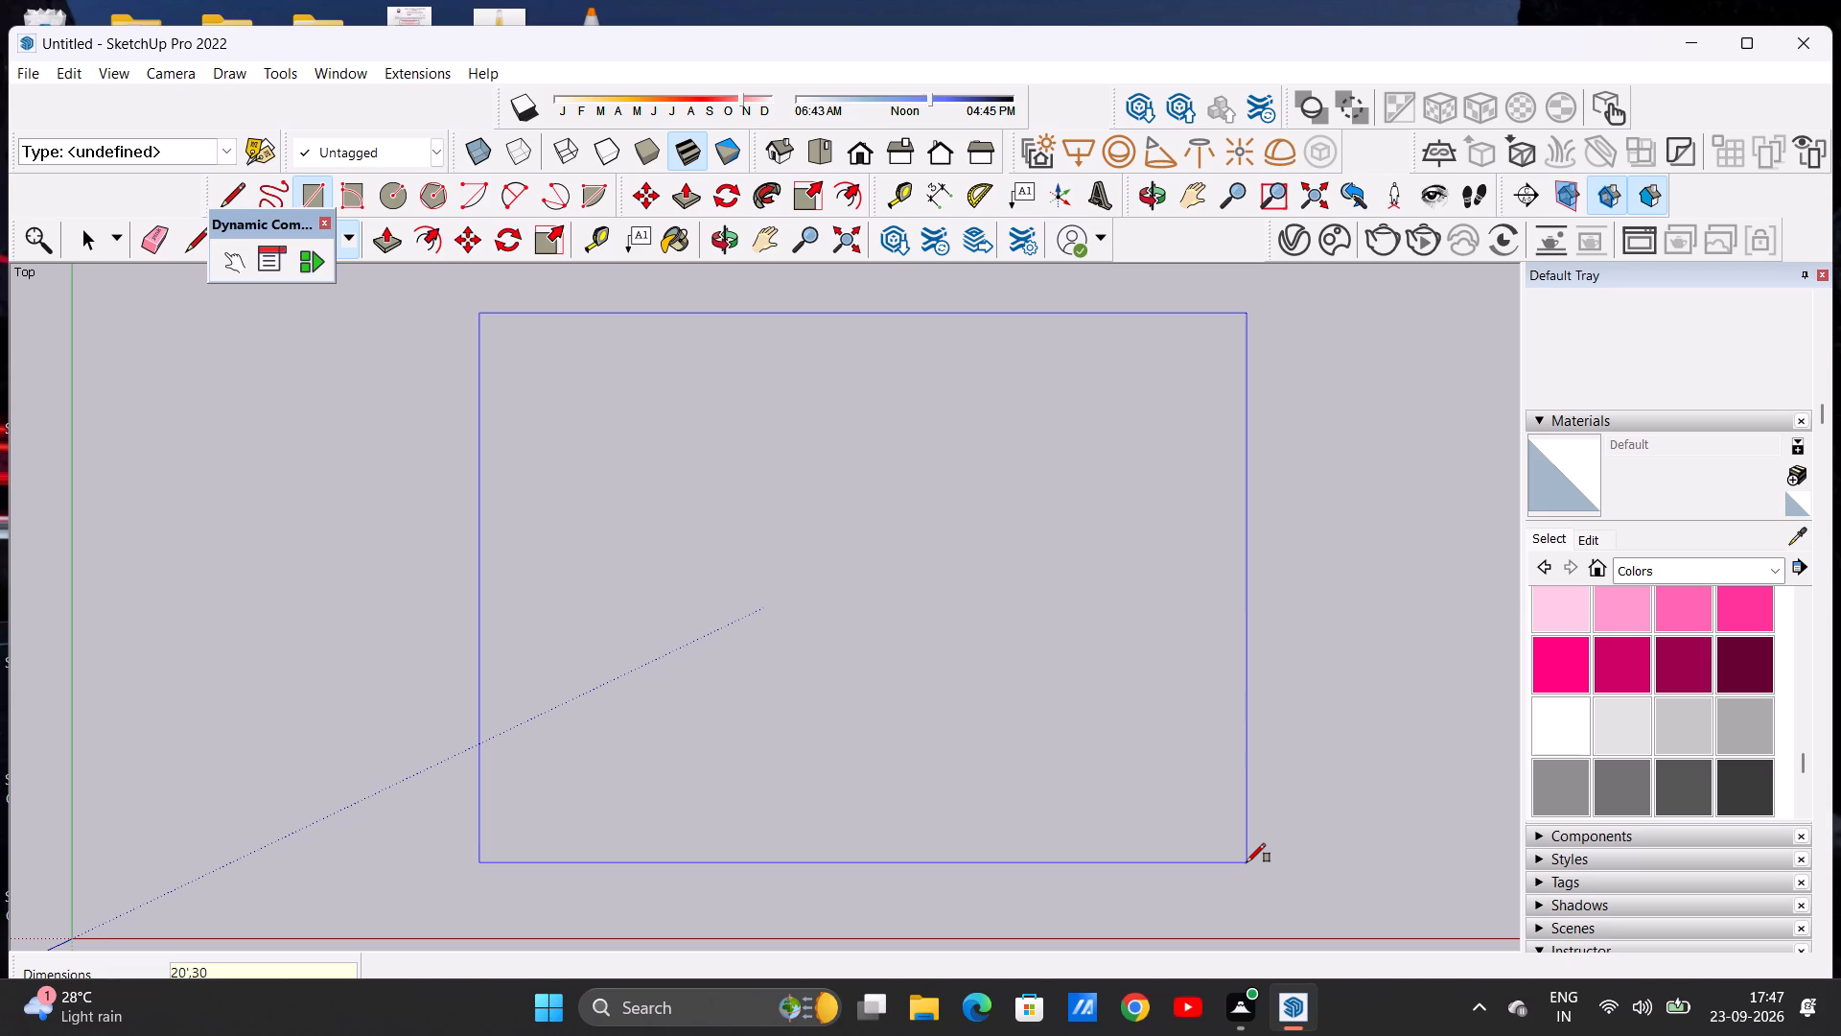
{"action": "key", "text": "apostrophe"}
{"action": "key", "text": "Return"}
{"action": "key", "text": "space"}
Move the whole rectangle, face and edges, by its upper corner about 61' 7" diagonally away from the origin into the positive red-green quadrant.
{"action": "scroll", "coordinate": [1198, 840], "scroll_direction": "down", "scroll_amount": 4}
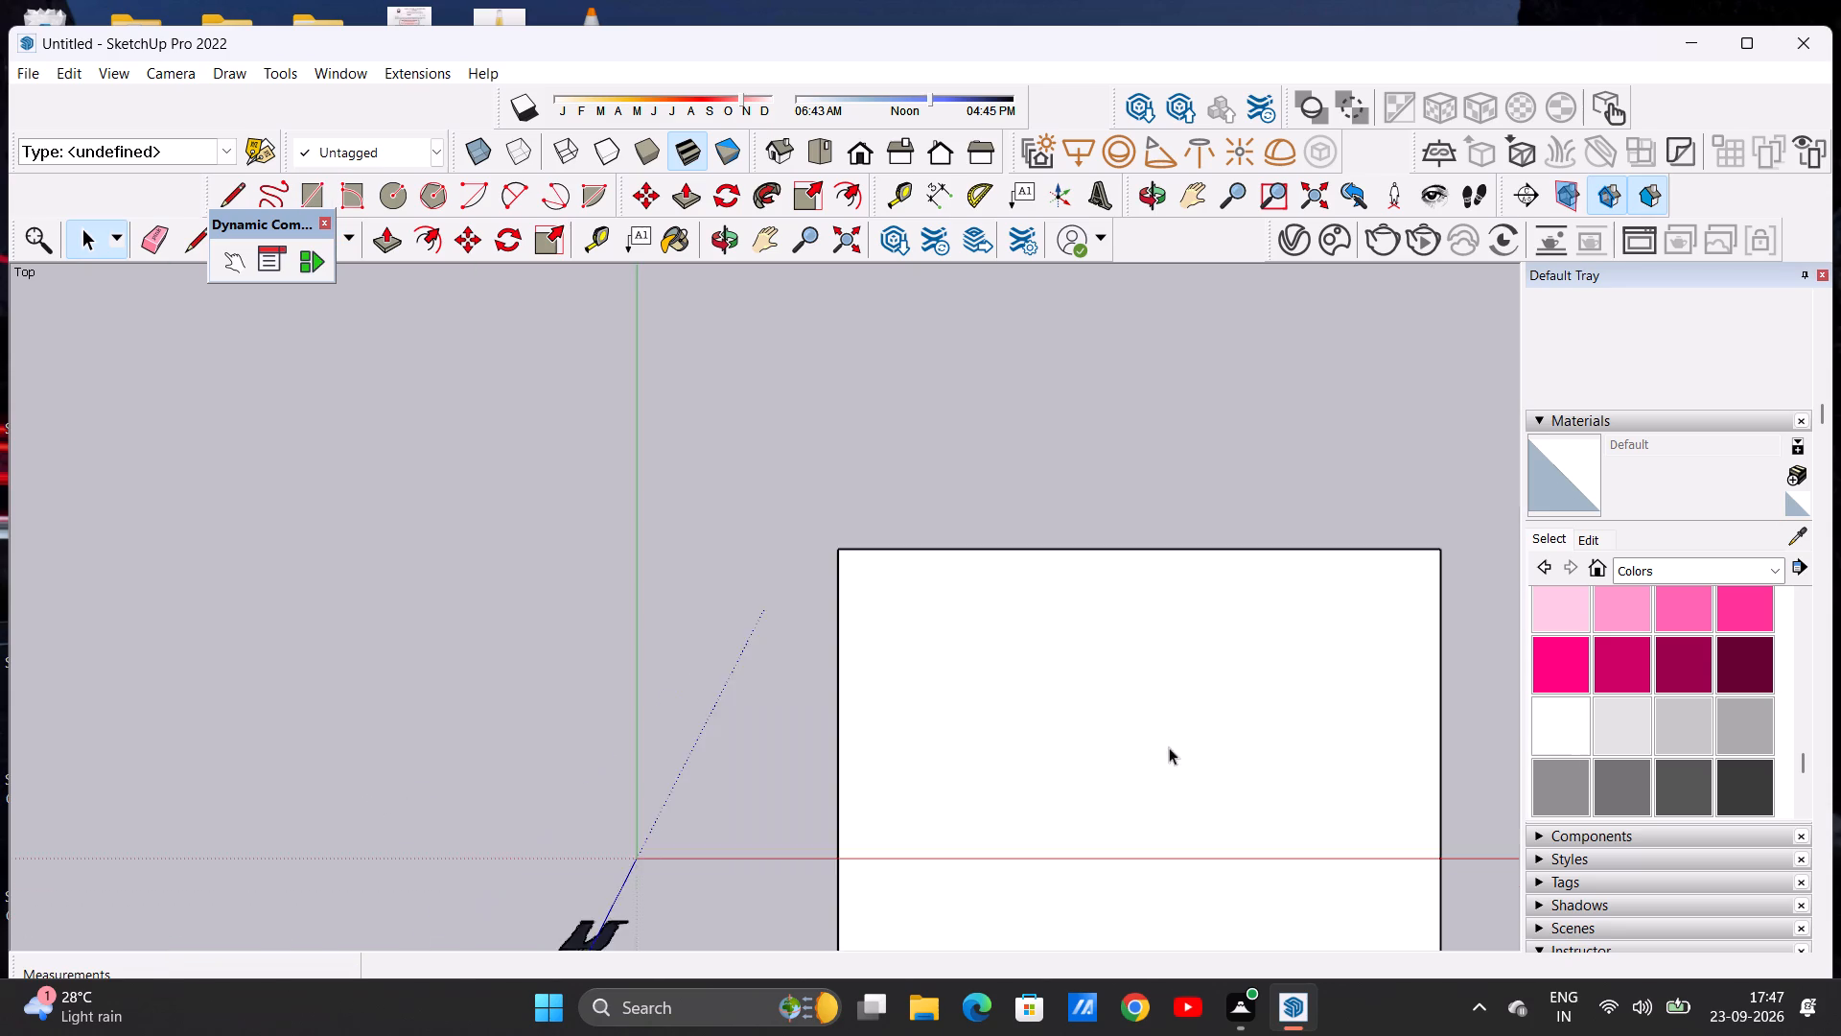
{"action": "scroll", "coordinate": [1169, 747], "scroll_direction": "down", "scroll_amount": 20}
{"action": "scroll", "coordinate": [1169, 747], "scroll_direction": "down", "scroll_amount": 3}
{"action": "scroll", "coordinate": [1177, 721], "scroll_direction": "up", "scroll_amount": 7}
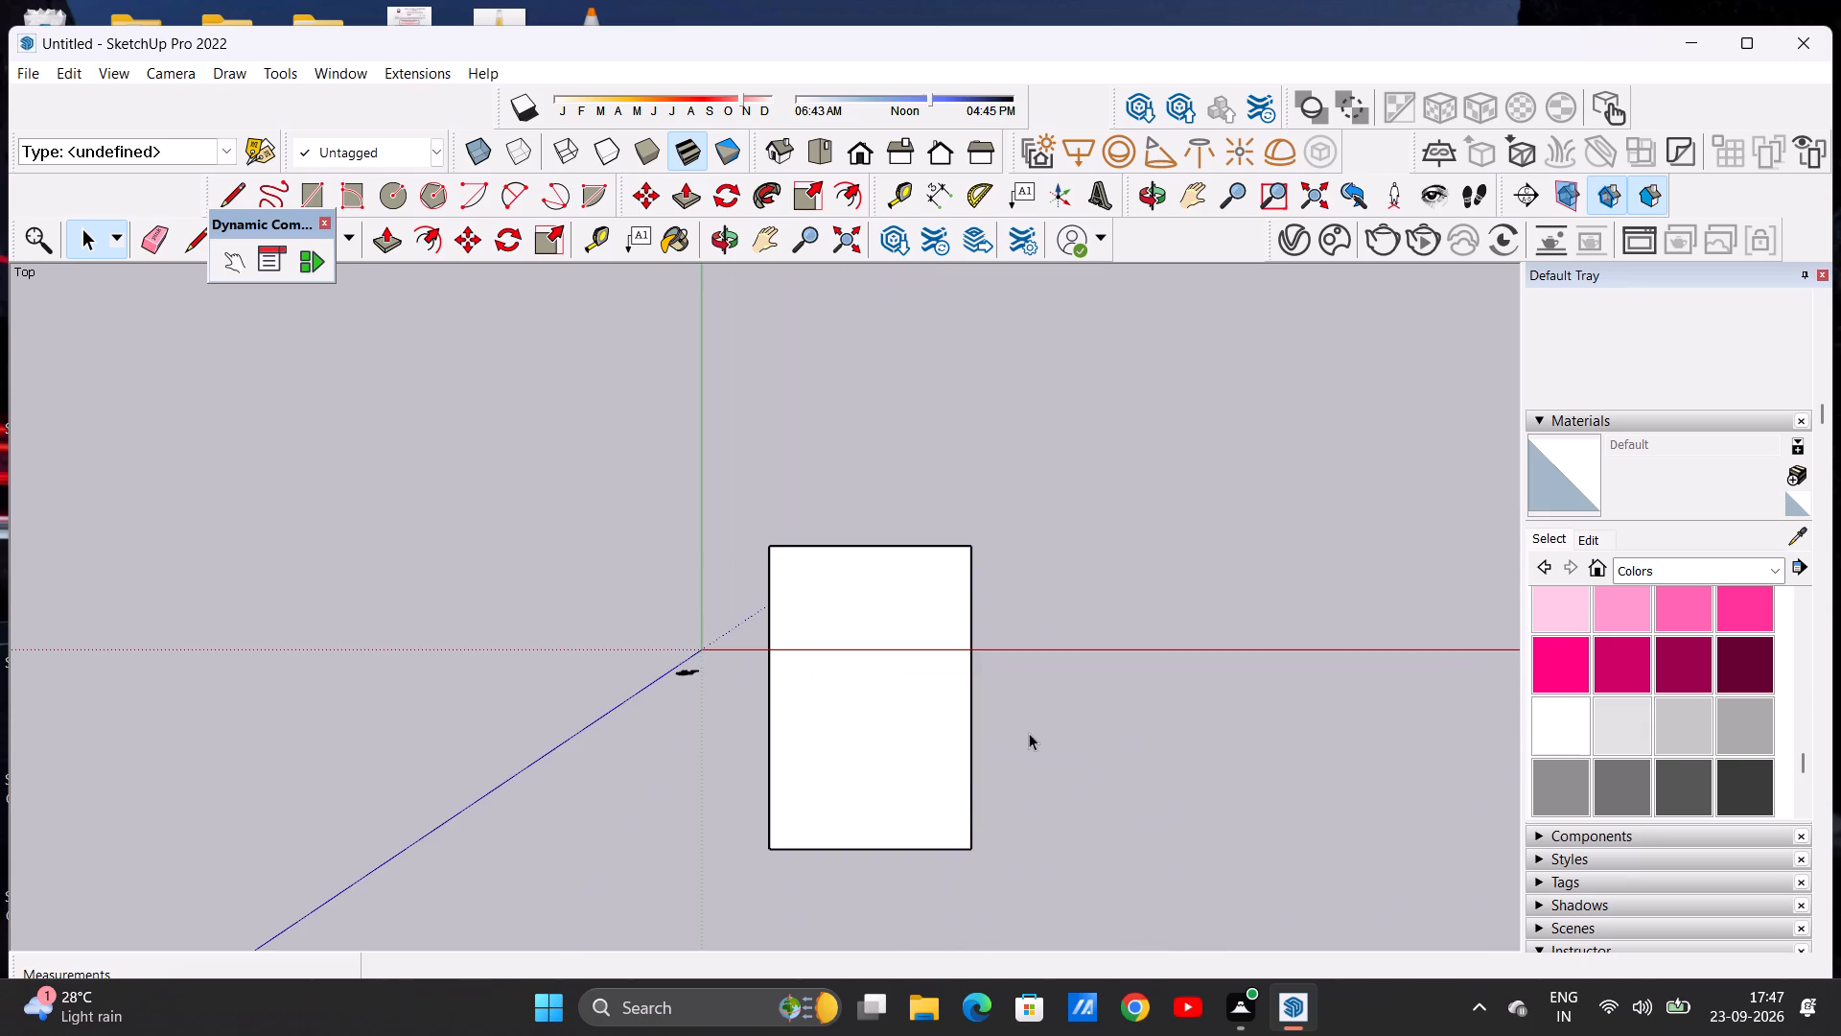
{"action": "scroll", "coordinate": [961, 791], "scroll_direction": "up", "scroll_amount": 1}
{"action": "double_click", "coordinate": [897, 796]}
{"action": "left_click", "coordinate": [903, 801]}
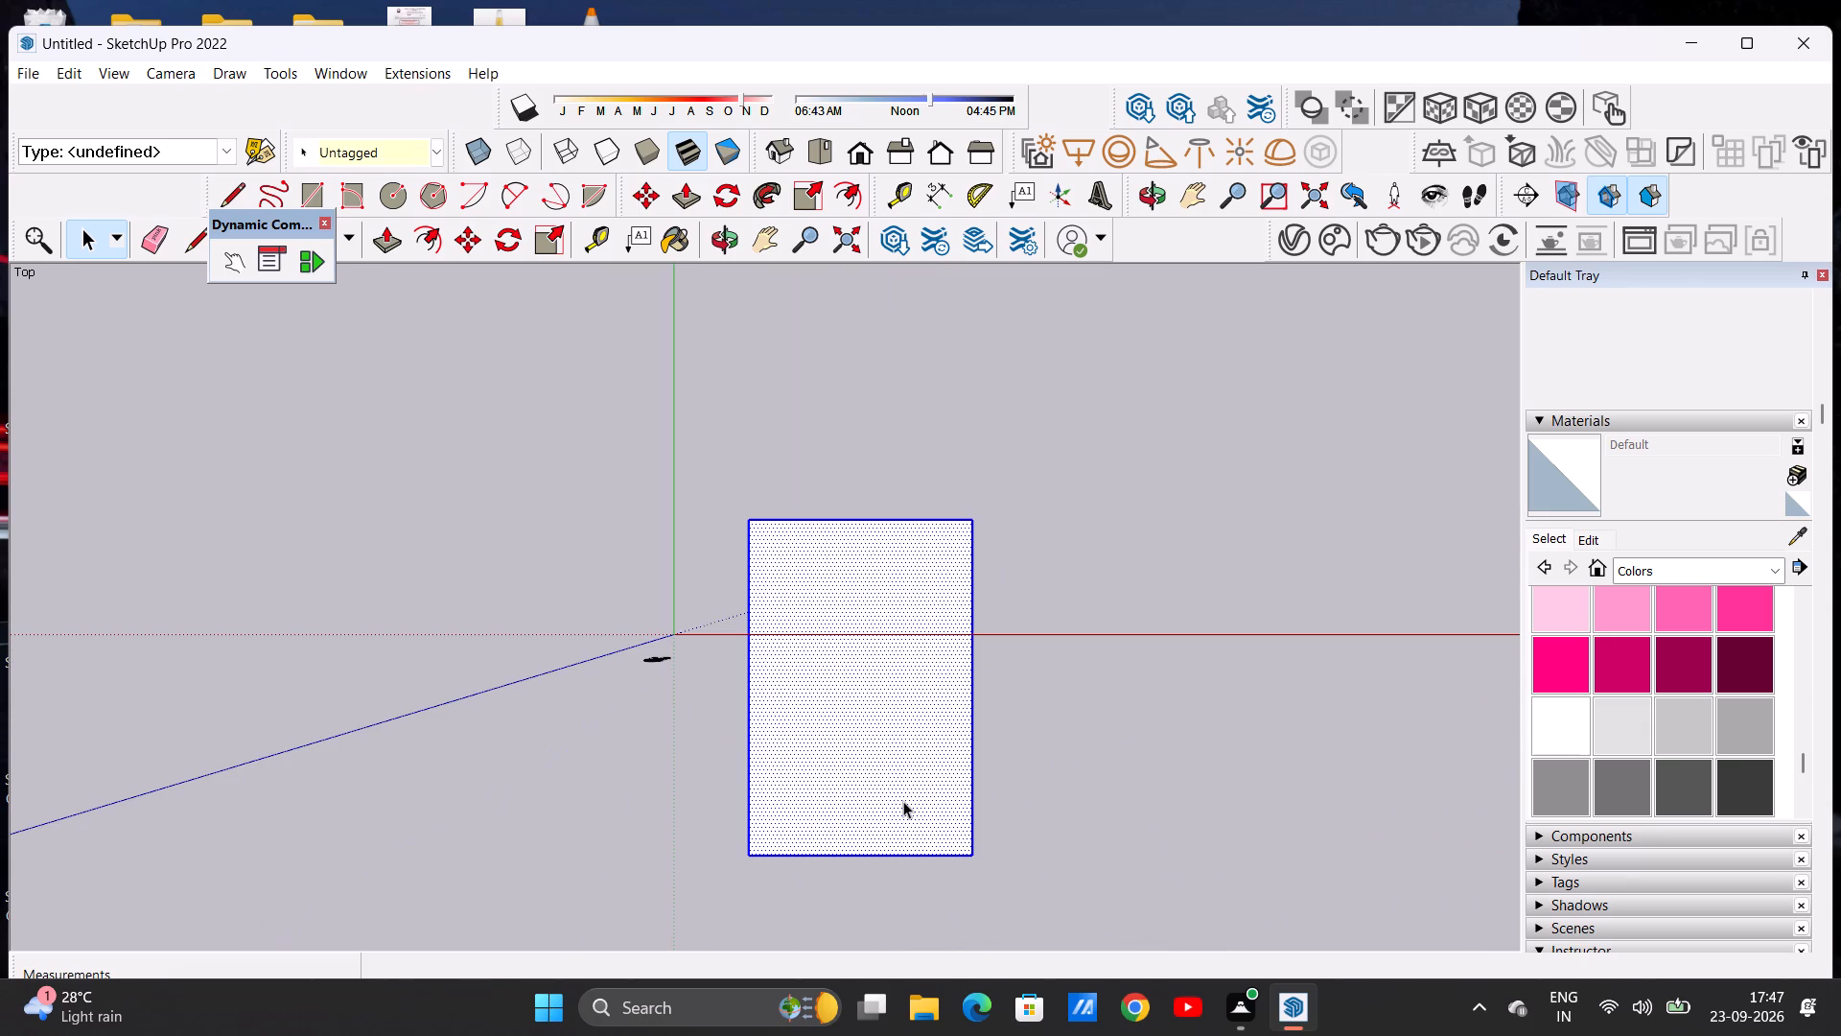
{"action": "left_click", "coordinate": [945, 835]}
{"action": "left_click", "coordinate": [939, 831]}
{"action": "left_click", "coordinate": [939, 831]}
{"action": "scroll", "coordinate": [879, 747], "scroll_direction": "down", "scroll_amount": 7}
{"action": "scroll", "coordinate": [1410, 275], "scroll_direction": "up", "scroll_amount": 5}
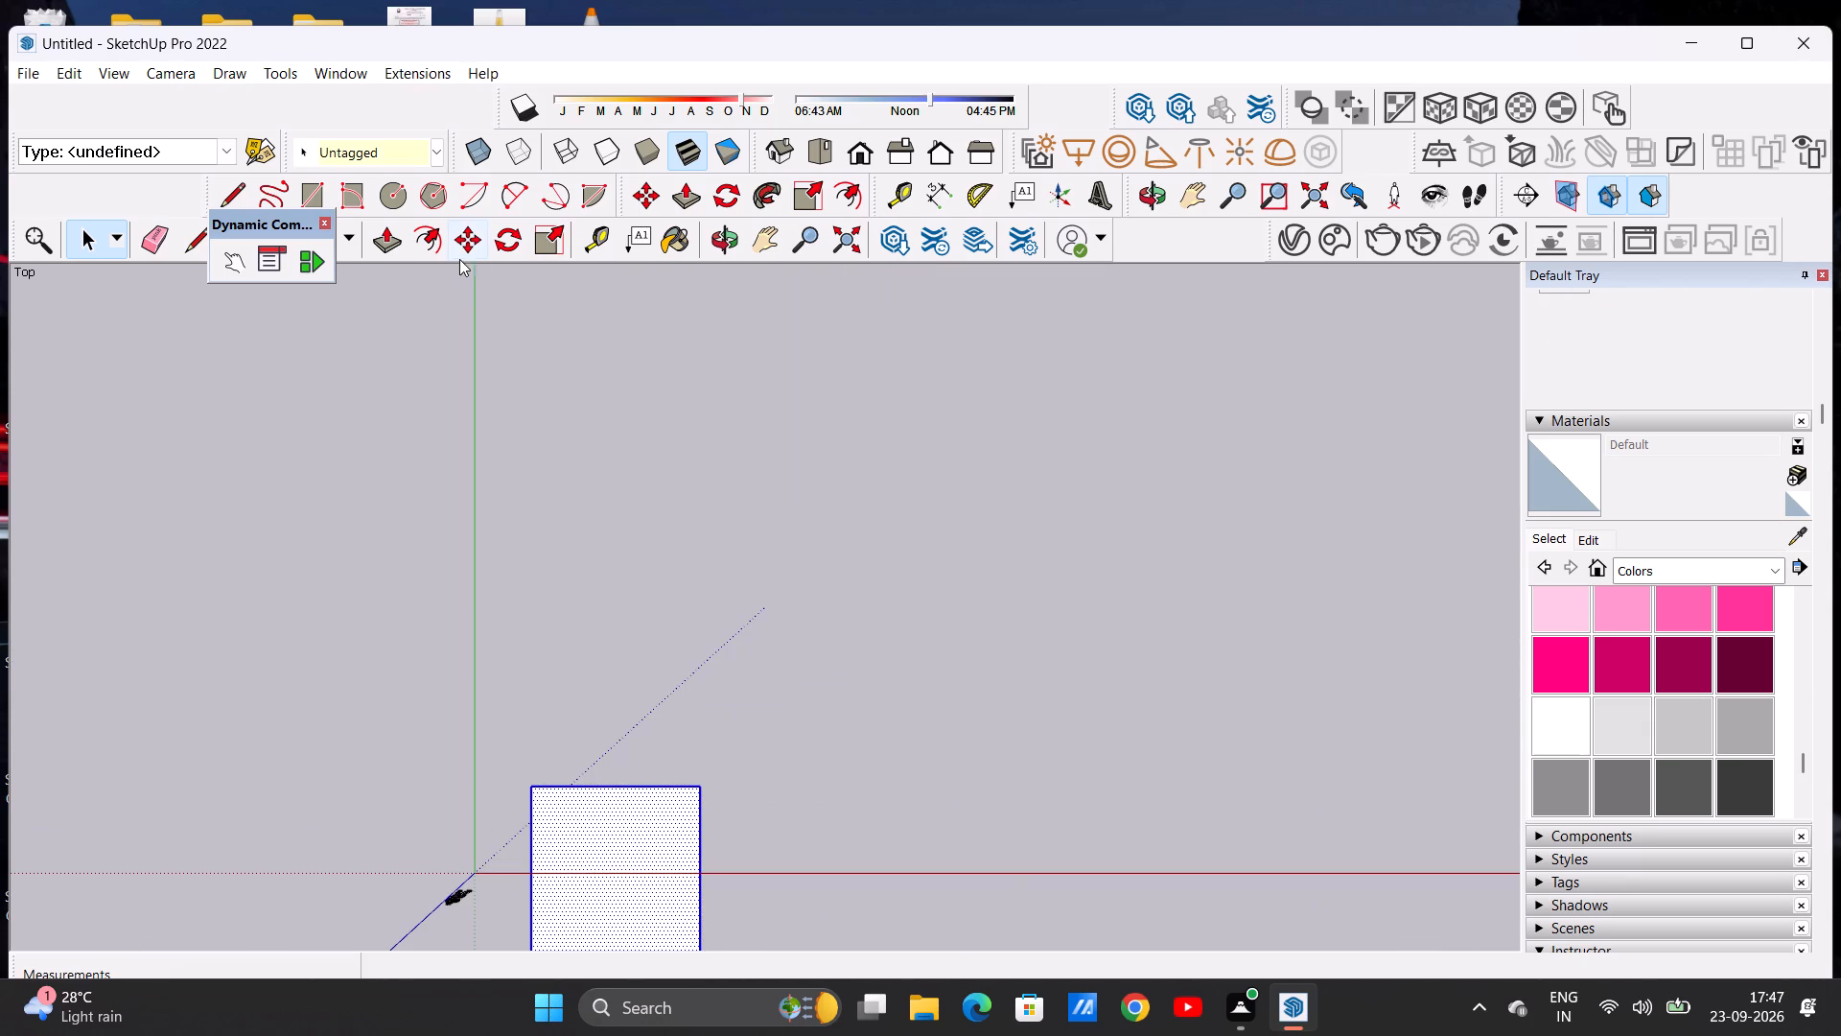
{"action": "left_click", "coordinate": [473, 236]}
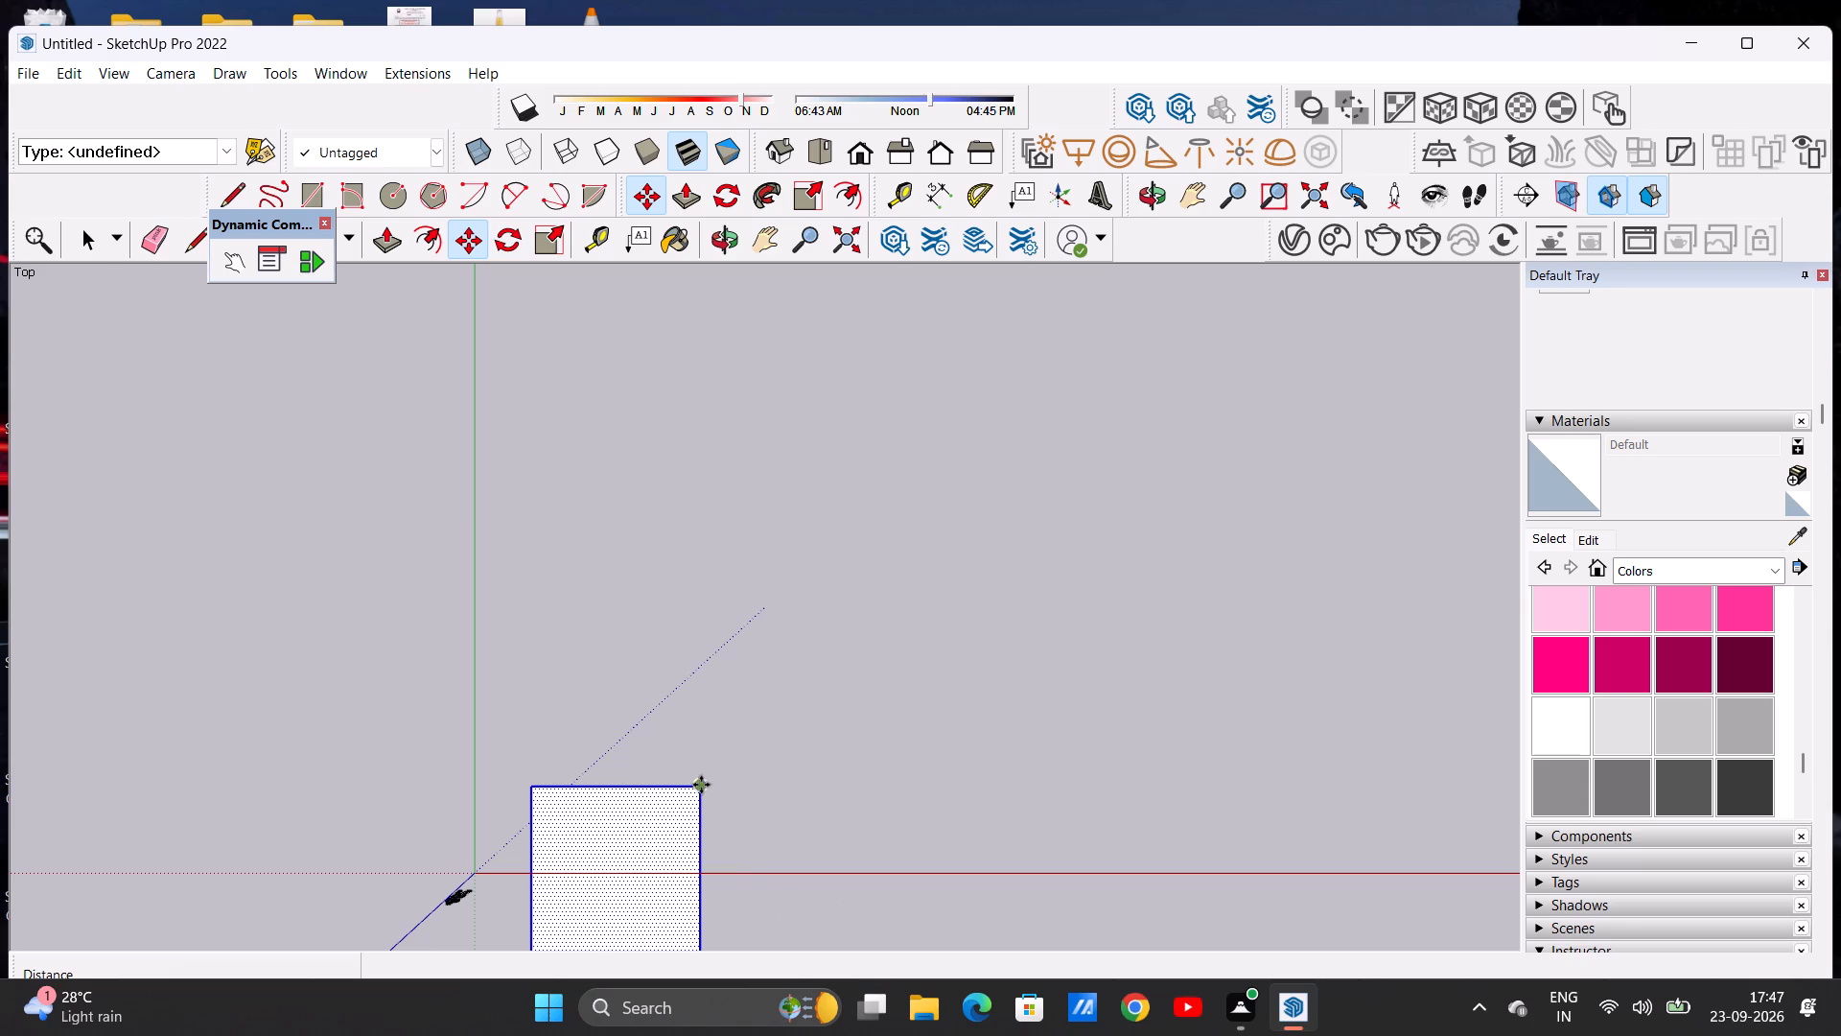
{"action": "left_click", "coordinate": [701, 785]}
{"action": "left_click", "coordinate": [1018, 374]}
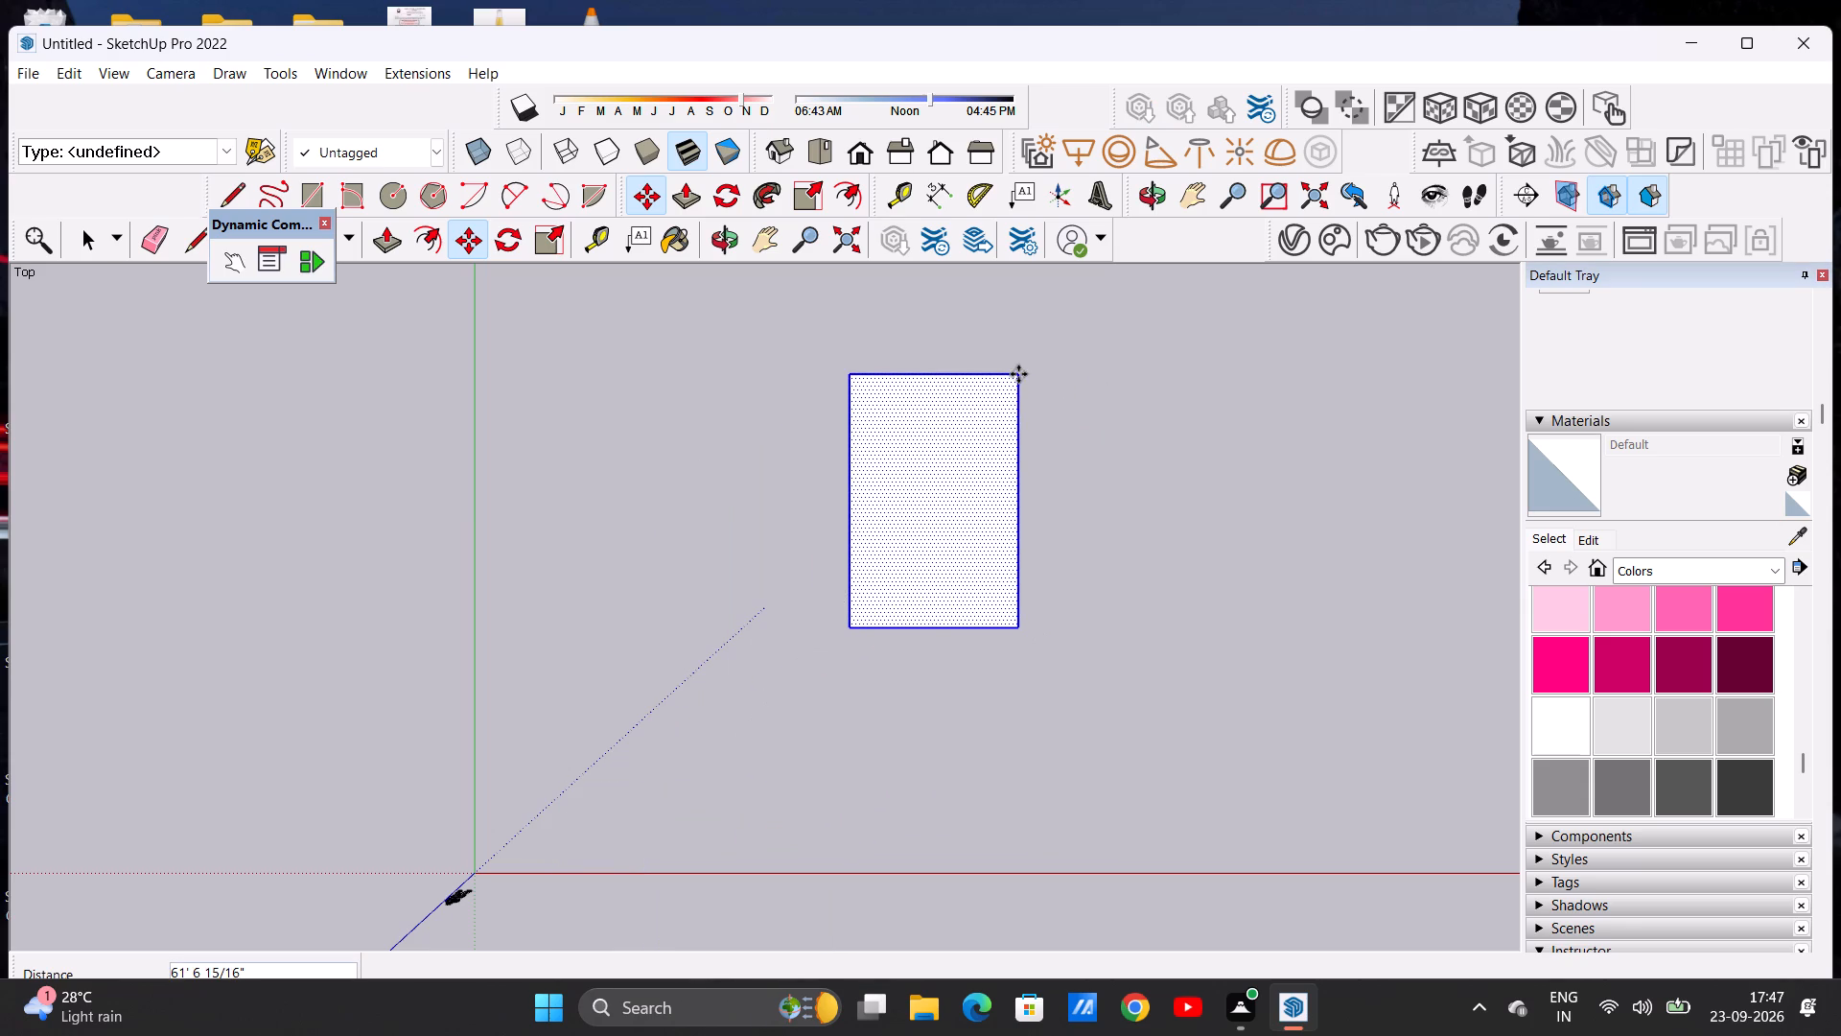
{"action": "key", "text": "space"}
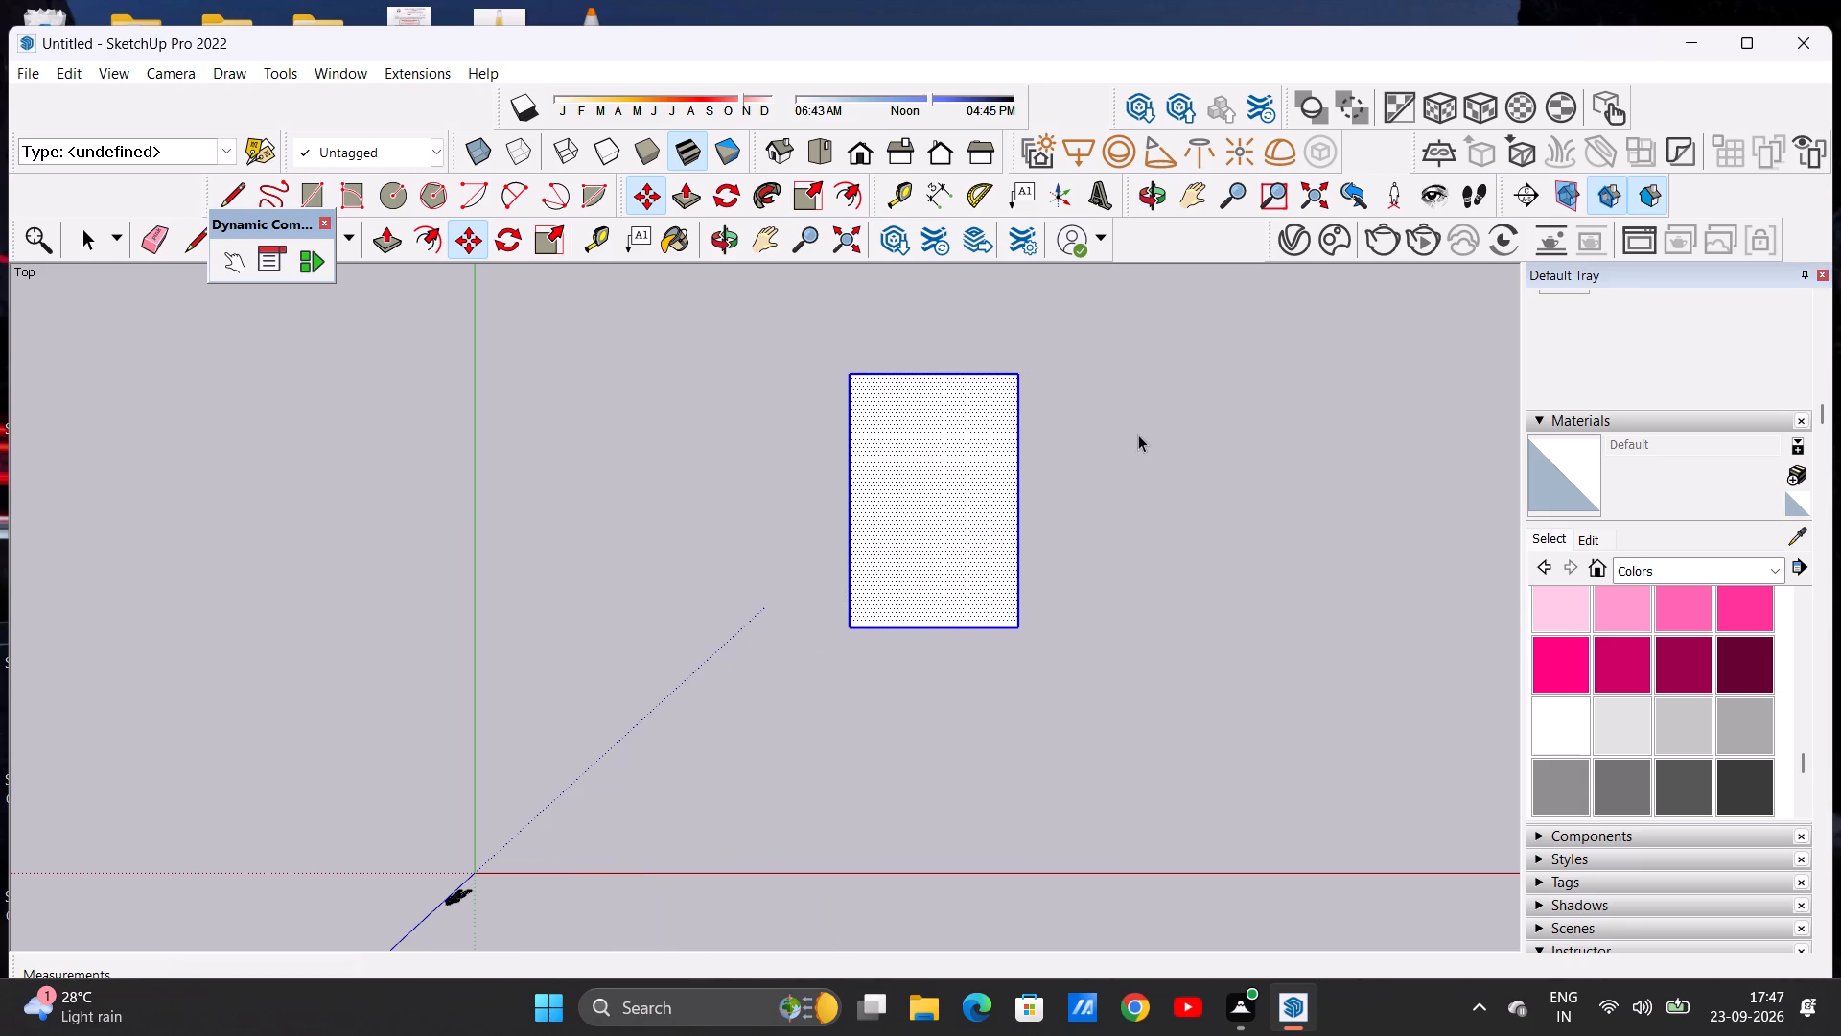
{"action": "left_click", "coordinate": [1138, 435]}
Offset the rectangle's outline 9" inward to form the outer wall thickness.
{"action": "scroll", "coordinate": [1015, 530], "scroll_direction": "up", "scroll_amount": 4}
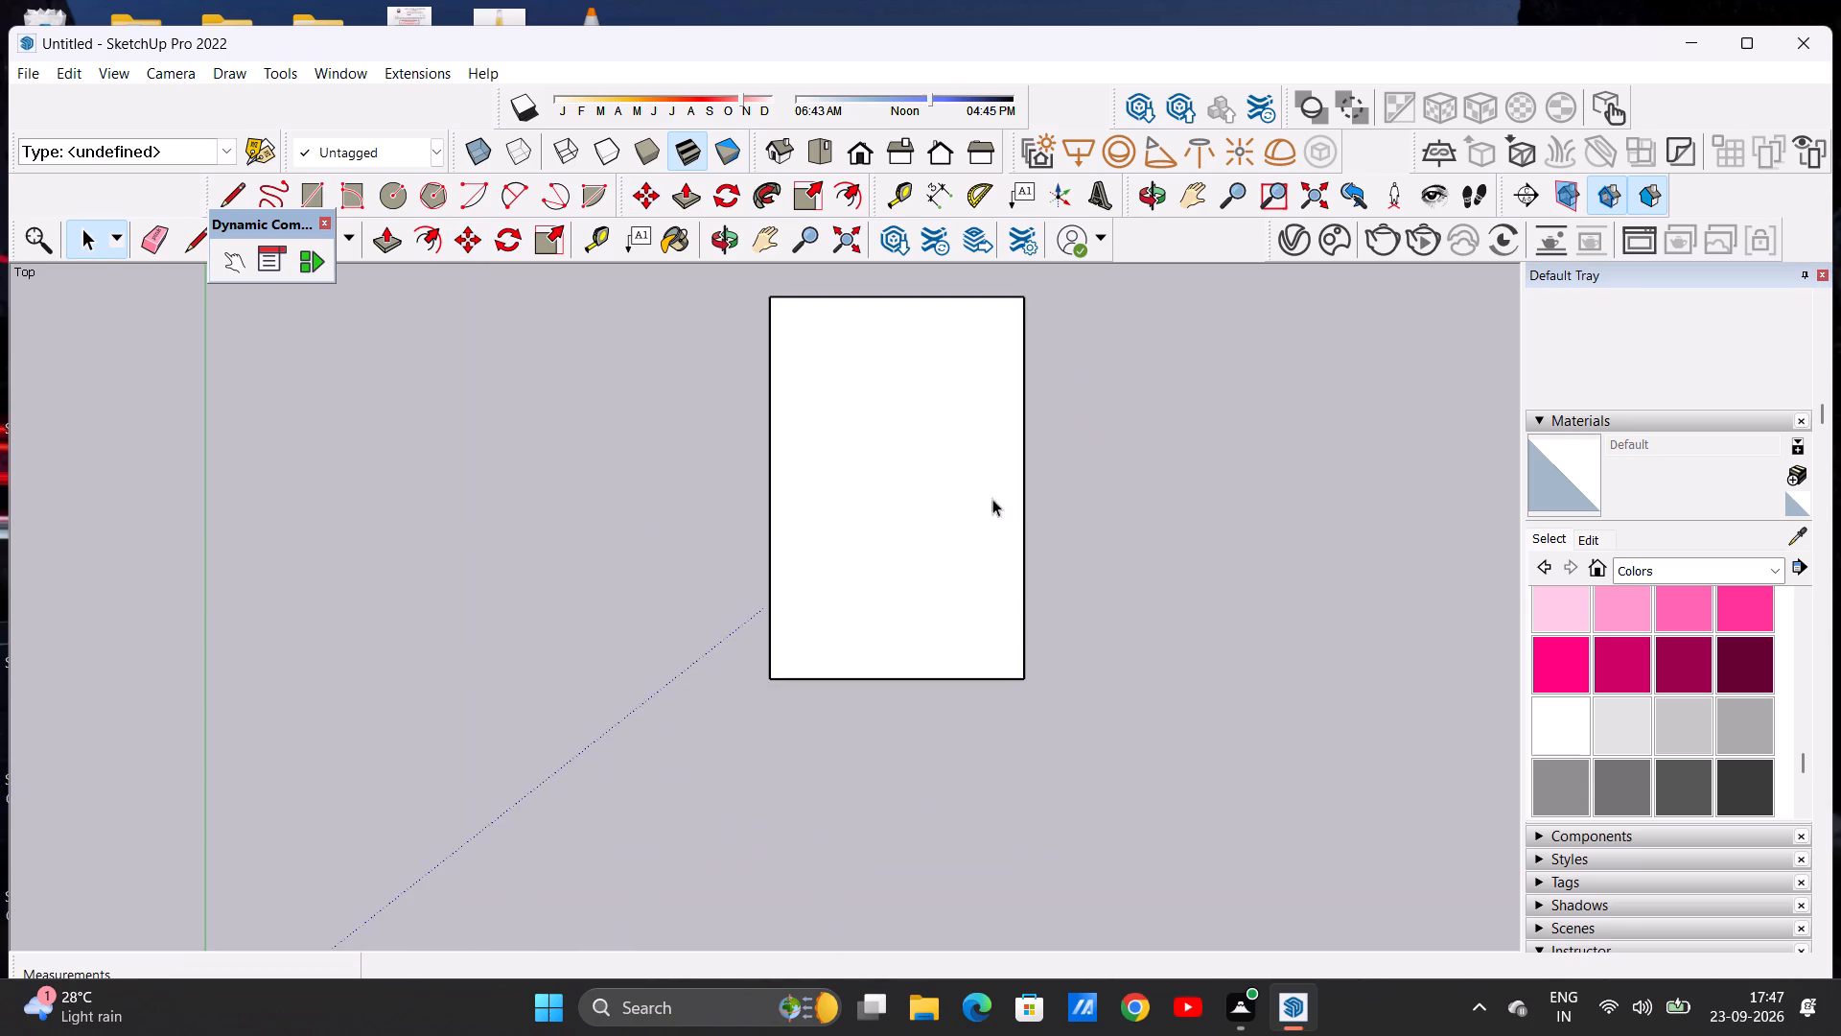
{"action": "scroll", "coordinate": [967, 453], "scroll_direction": "down", "scroll_amount": 7}
{"action": "scroll", "coordinate": [944, 431], "scroll_direction": "up", "scroll_amount": 4}
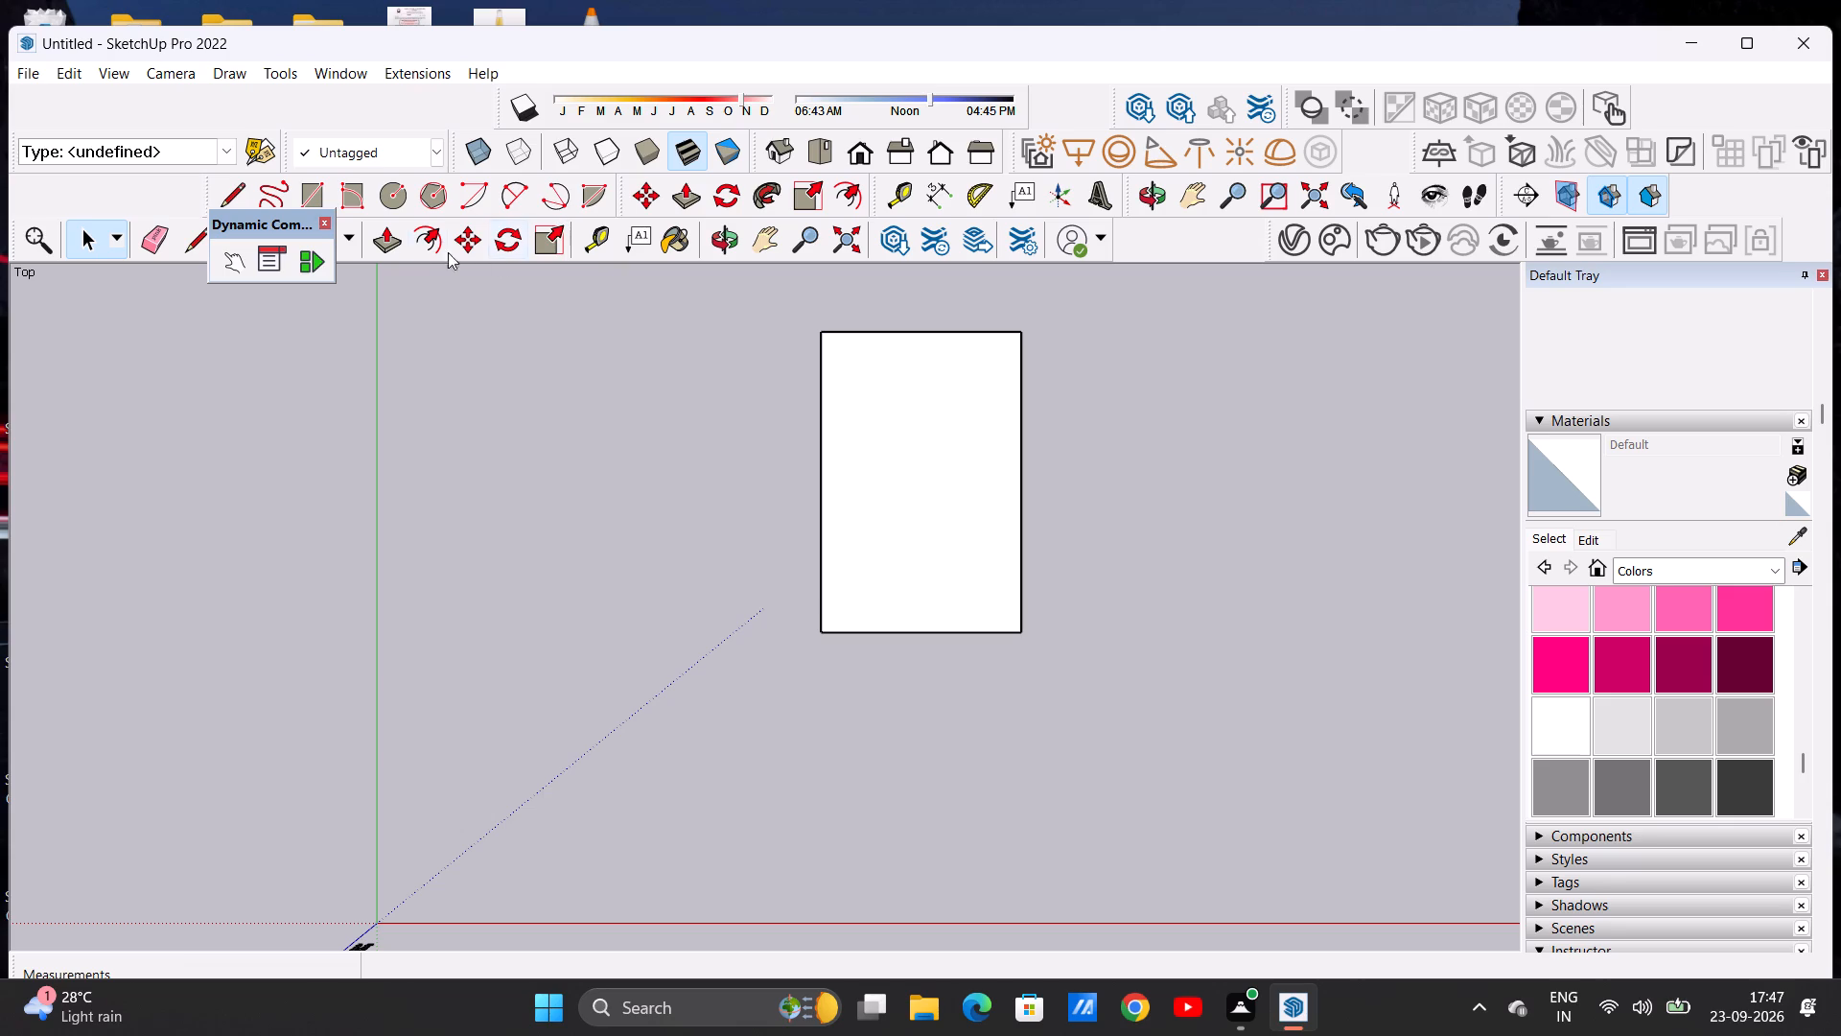
{"action": "left_click", "coordinate": [420, 245]}
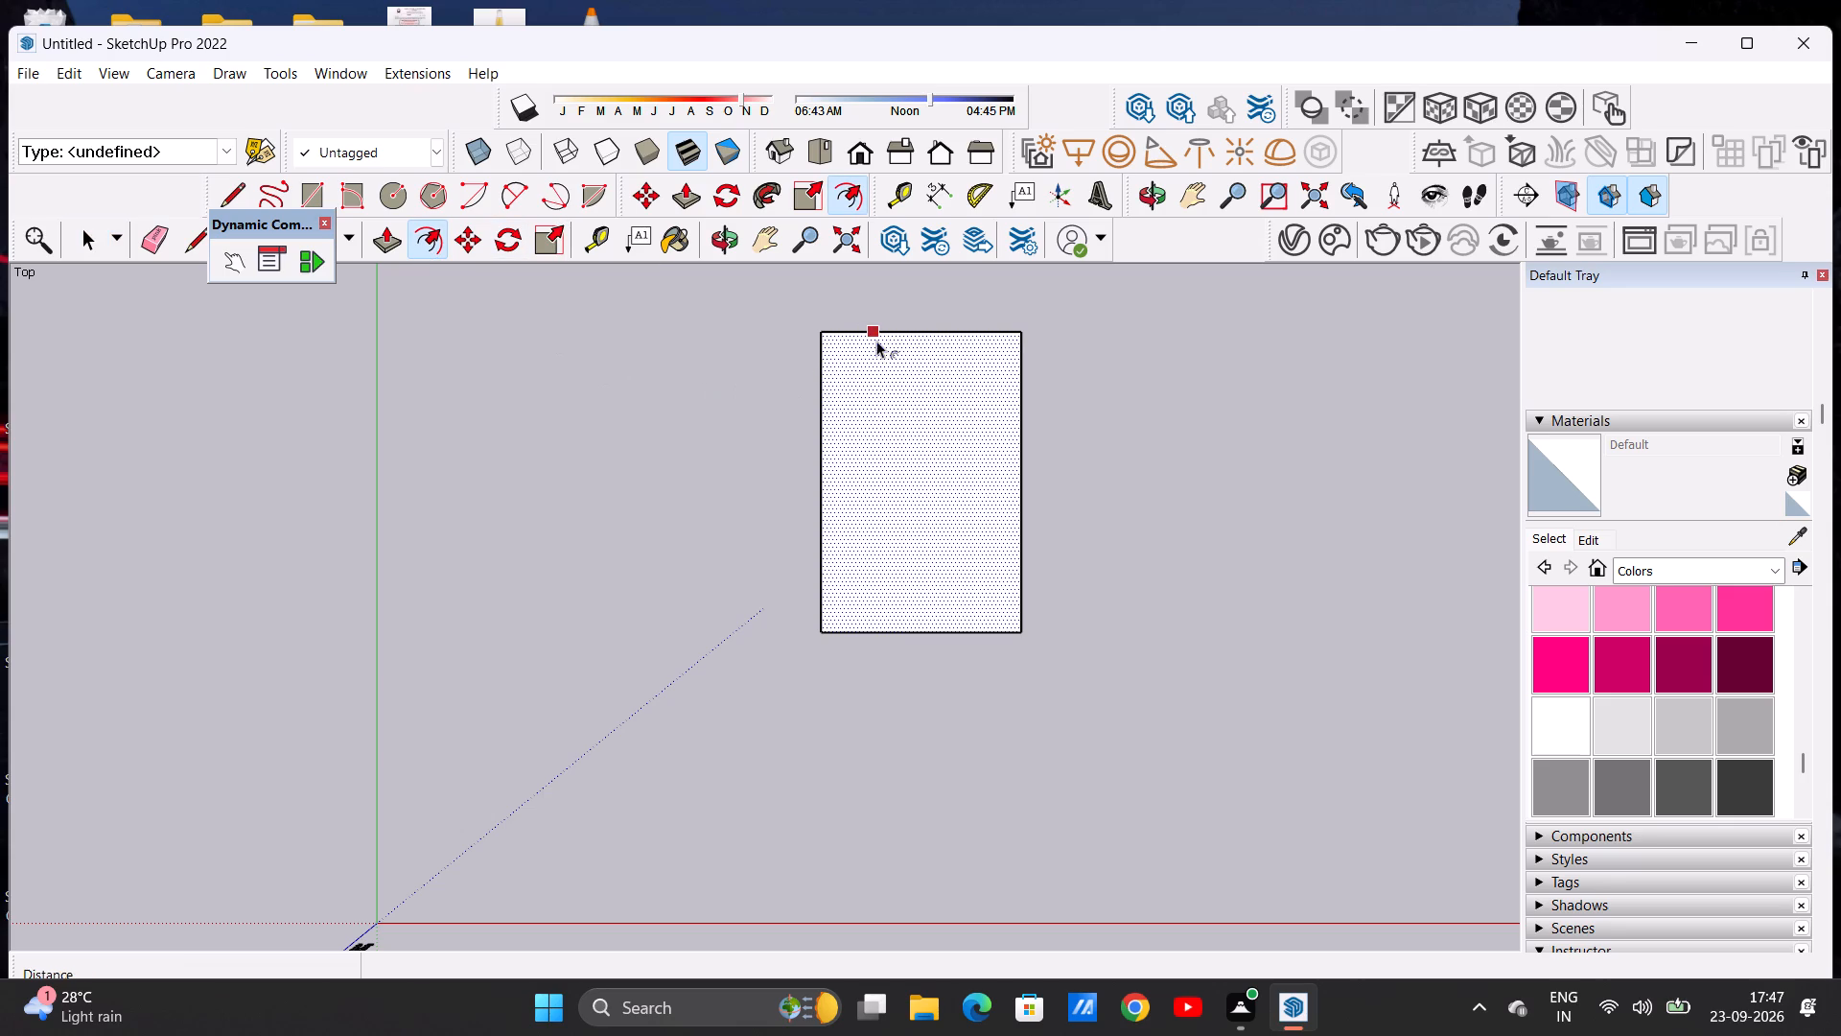
{"action": "left_click", "coordinate": [895, 339]}
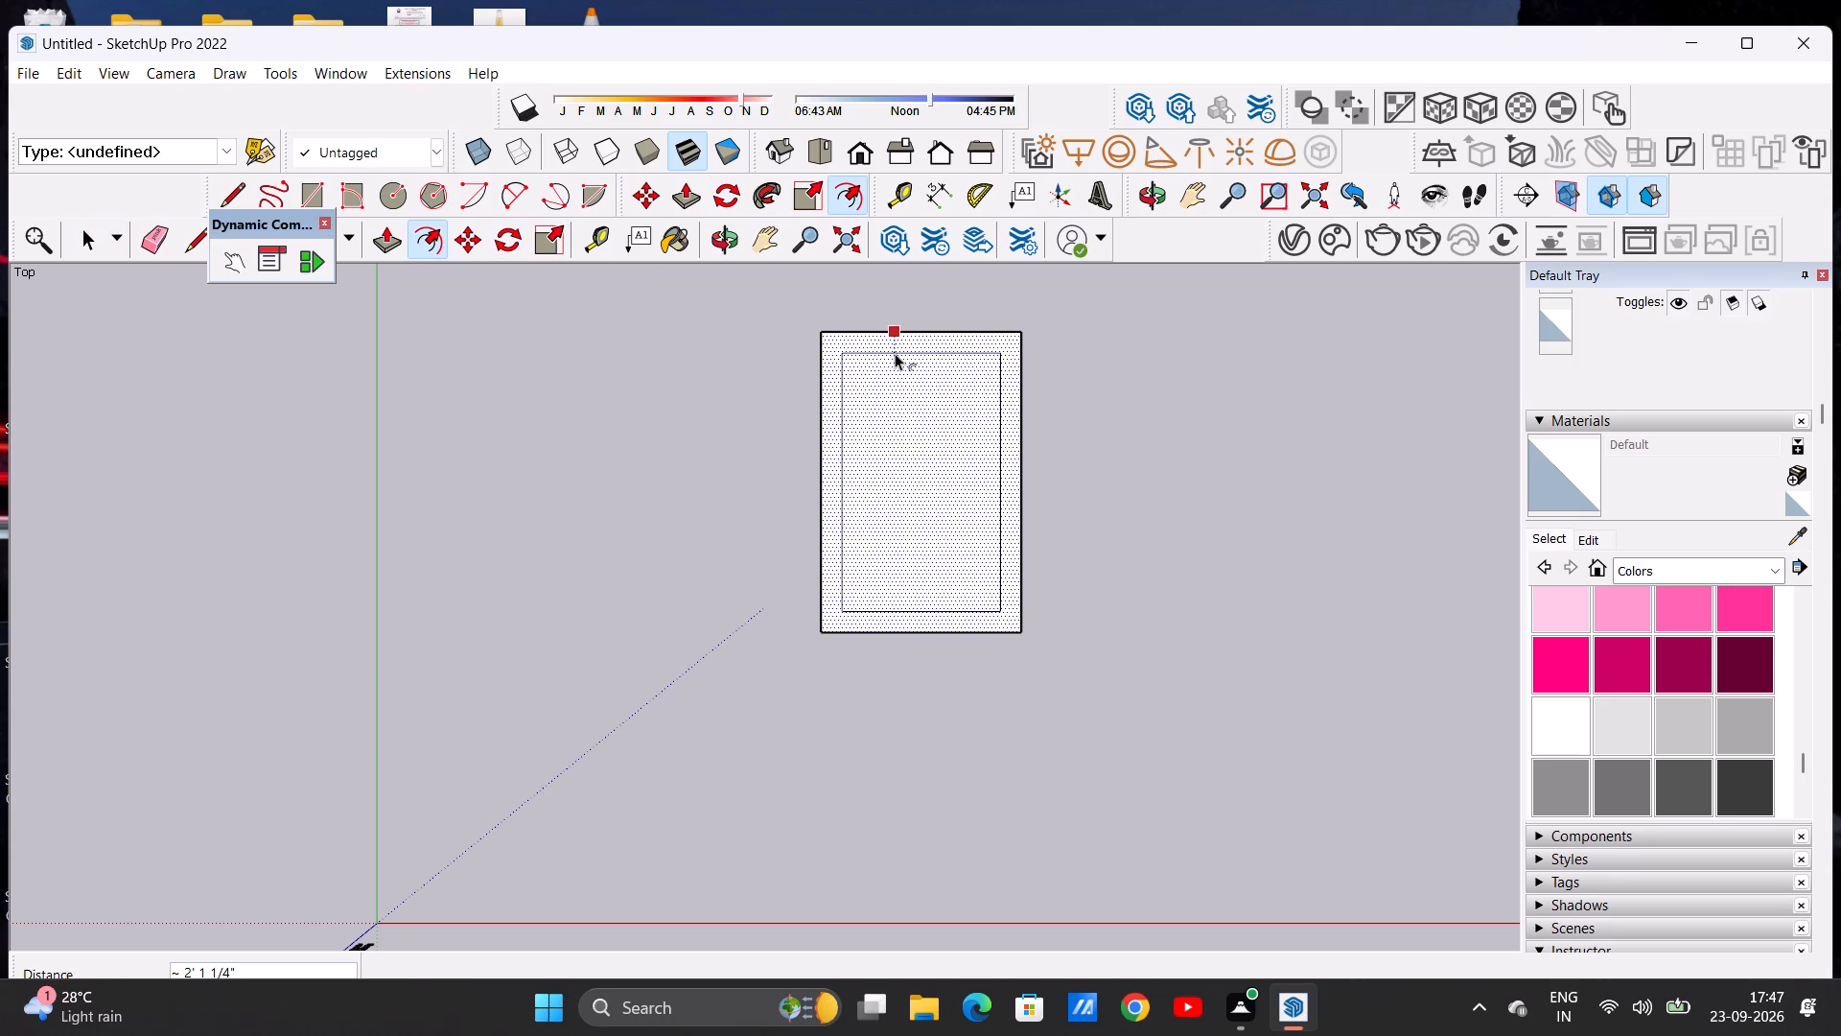
{"action": "type", "text": "9\""}
{"action": "key", "text": "Return"}
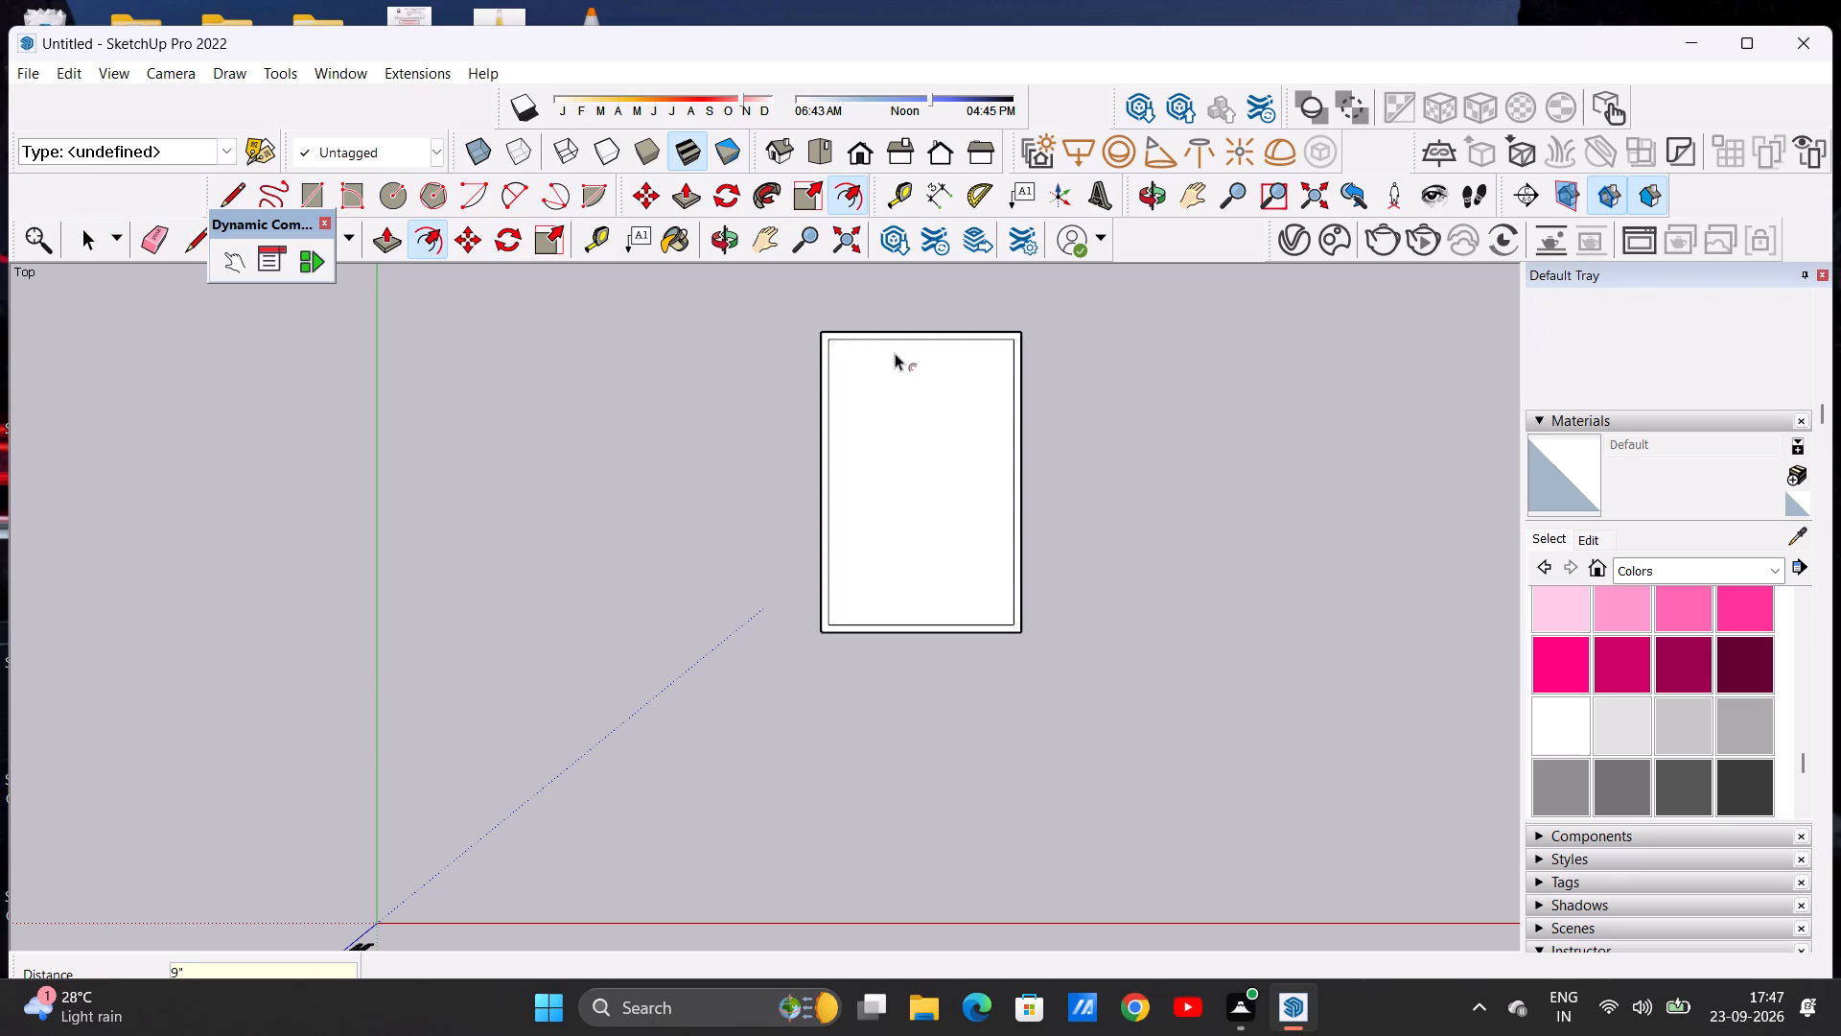
{"action": "key", "text": "space"}
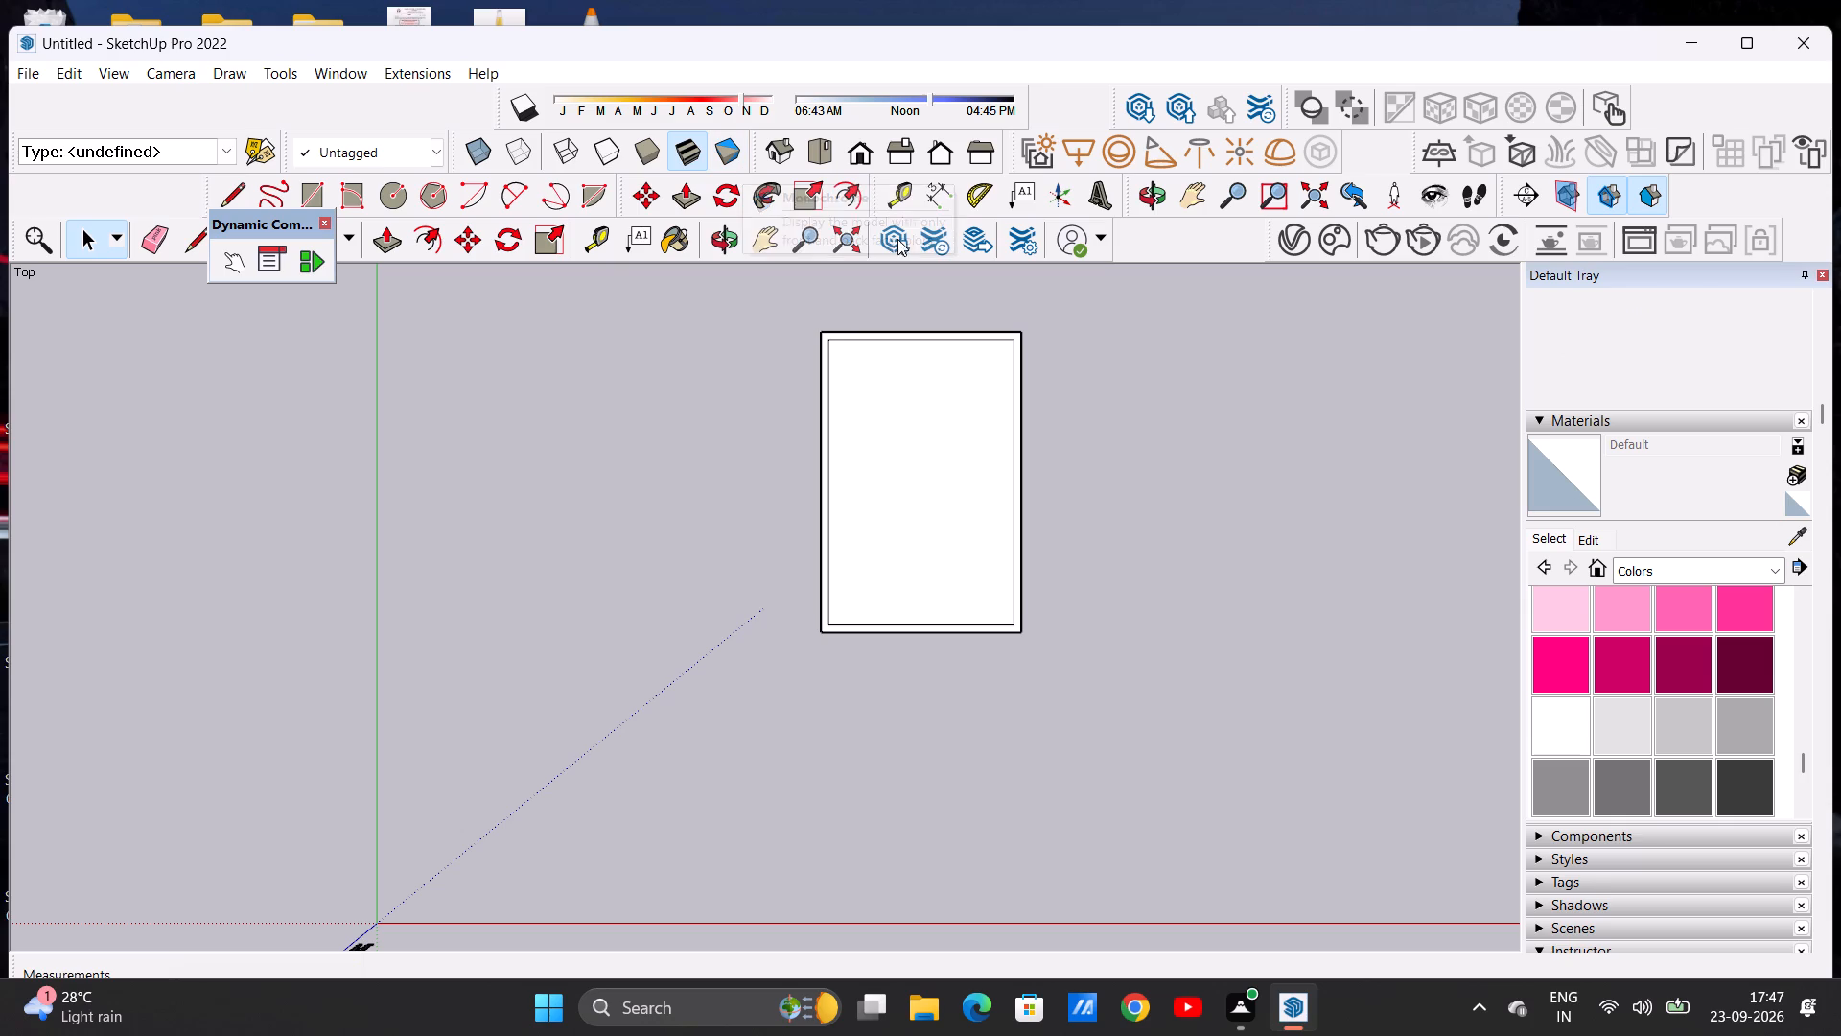
Draw two closely spaced parallel 20' lines across the plan's lower half, spanning between the long outer edges, to outline a partition wall.
{"action": "scroll", "coordinate": [921, 508], "scroll_direction": "up", "scroll_amount": 2}
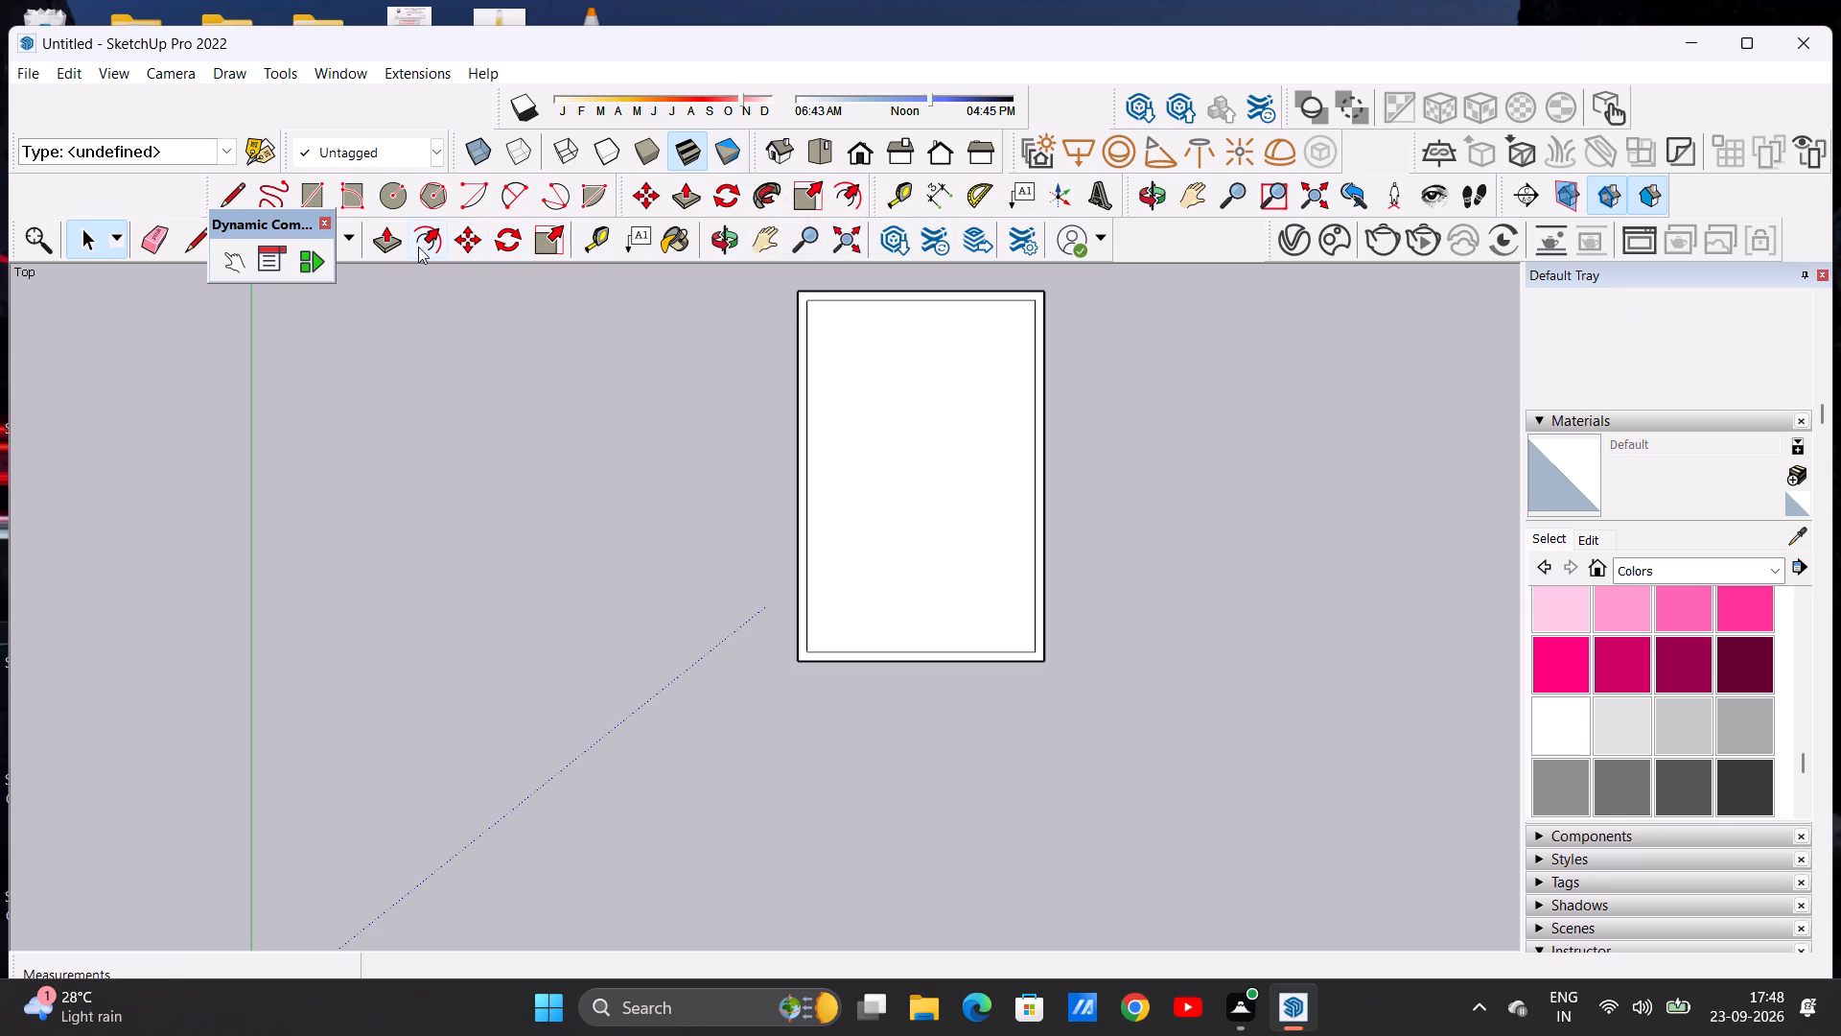
{"action": "left_click", "coordinate": [233, 199]}
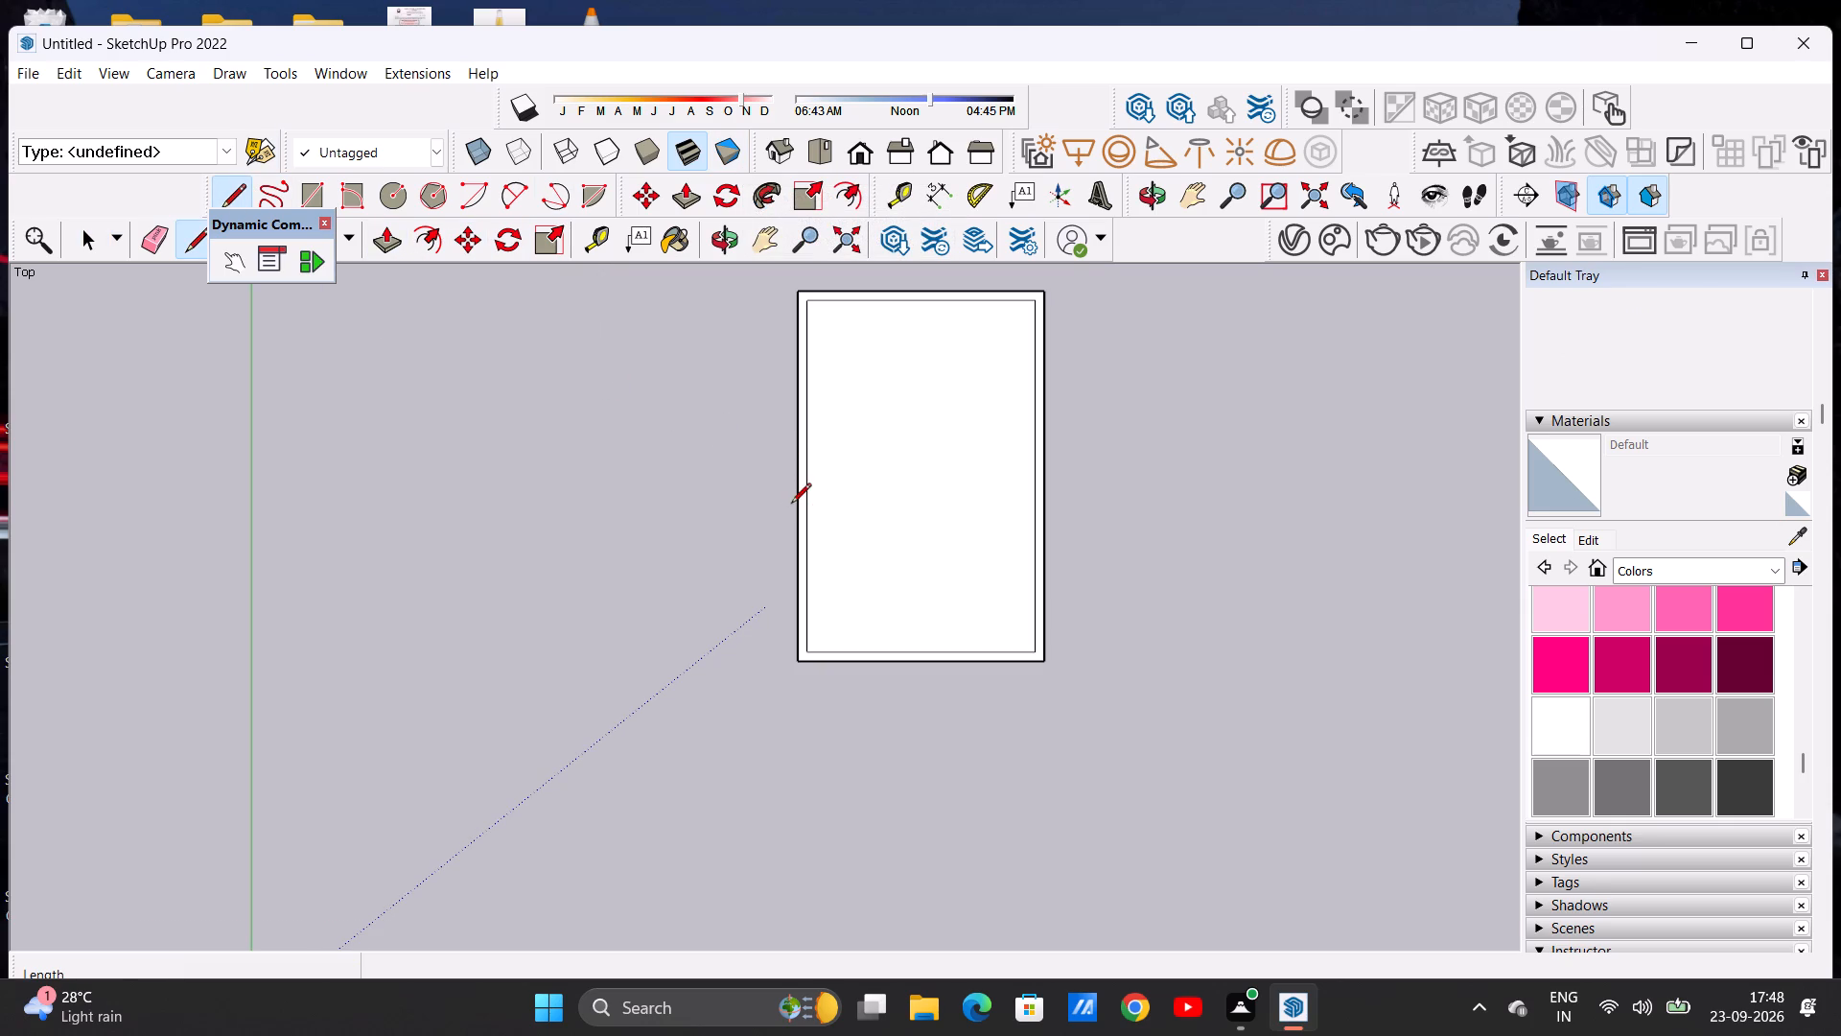
{"action": "scroll", "coordinate": [799, 507], "scroll_direction": "up", "scroll_amount": 4}
{"action": "scroll", "coordinate": [799, 502], "scroll_direction": "down", "scroll_amount": 7}
{"action": "scroll", "coordinate": [809, 526], "scroll_direction": "up", "scroll_amount": 3}
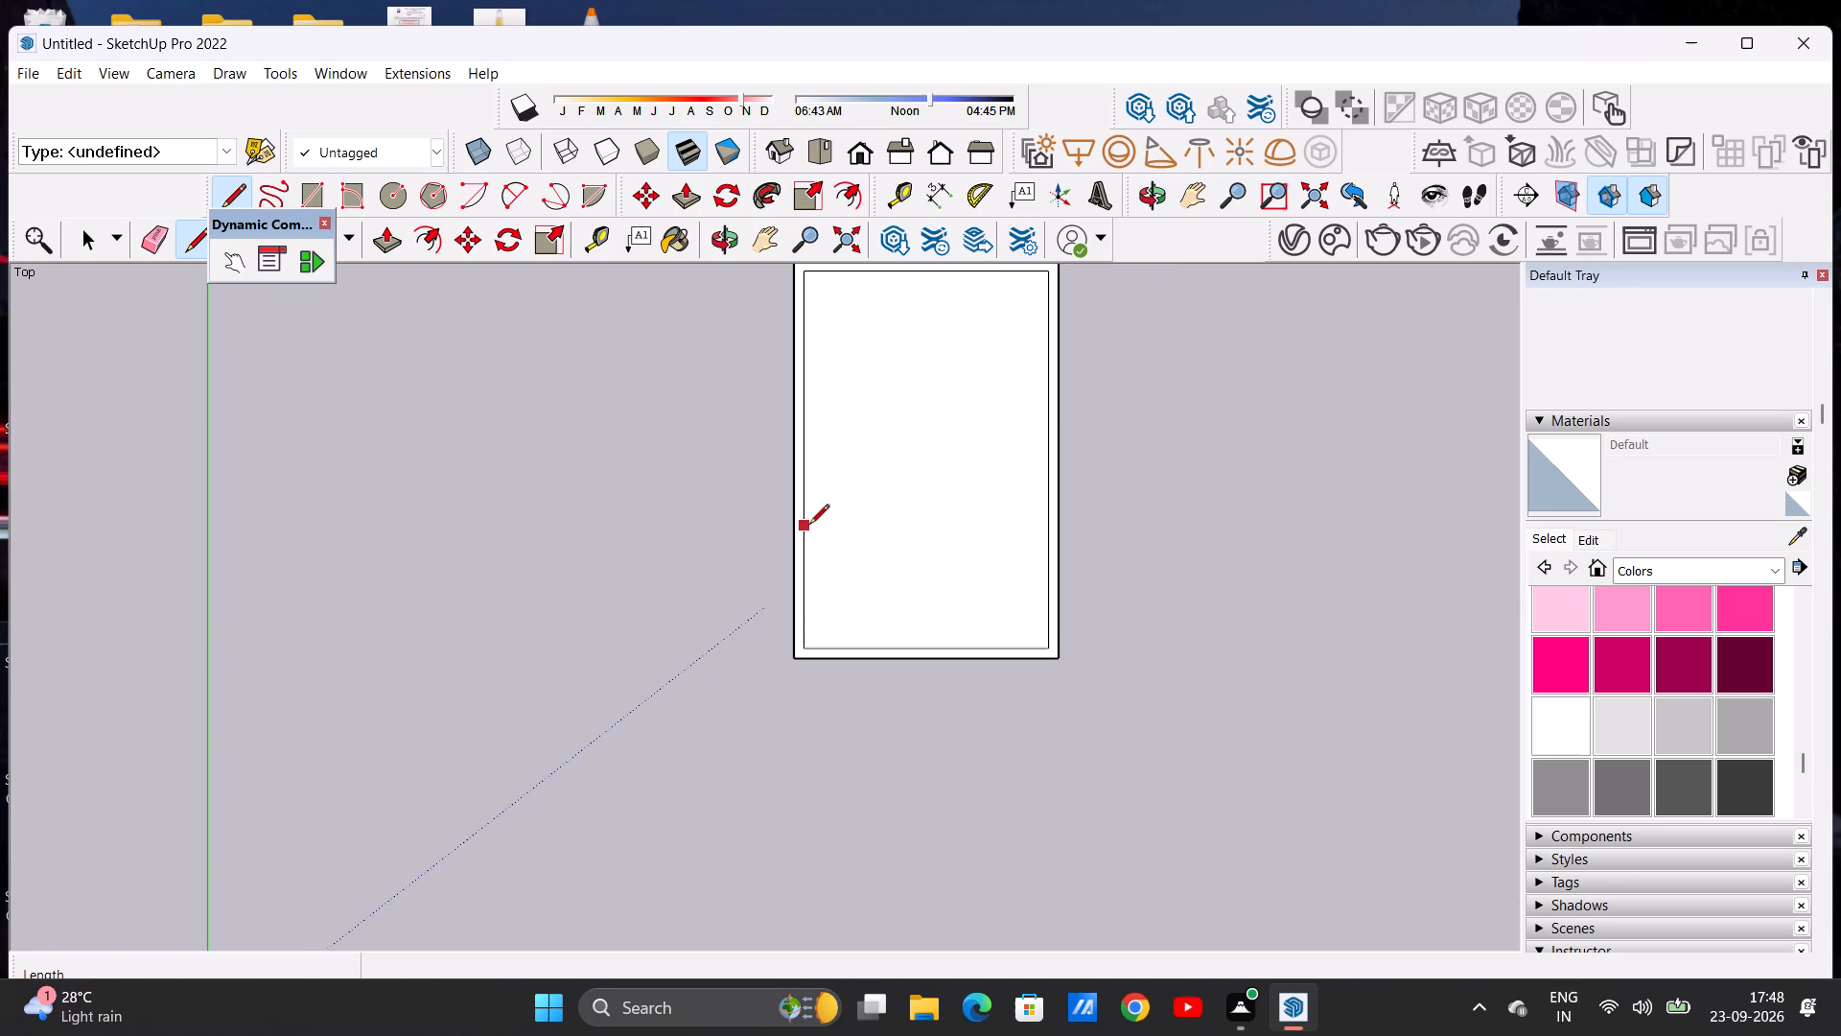
{"action": "scroll", "coordinate": [809, 526], "scroll_direction": "up", "scroll_amount": 3}
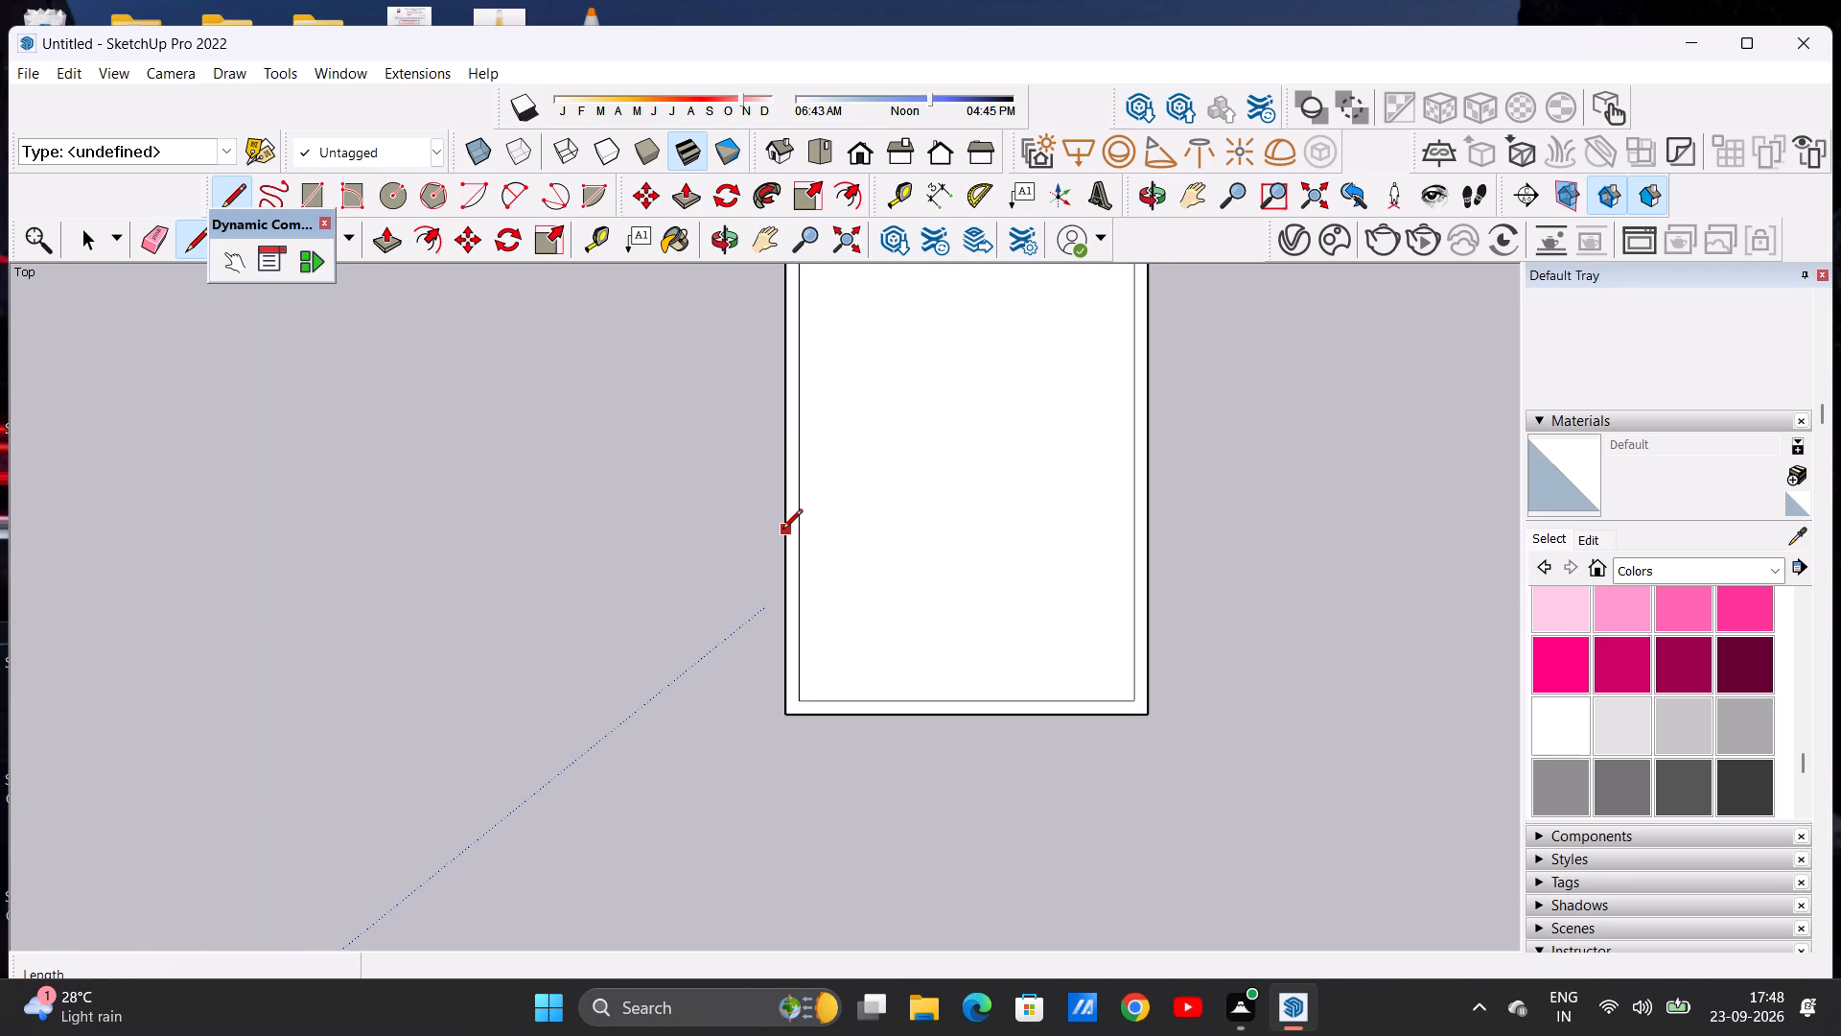
{"action": "left_click", "coordinate": [788, 515]}
{"action": "left_click", "coordinate": [1151, 514]}
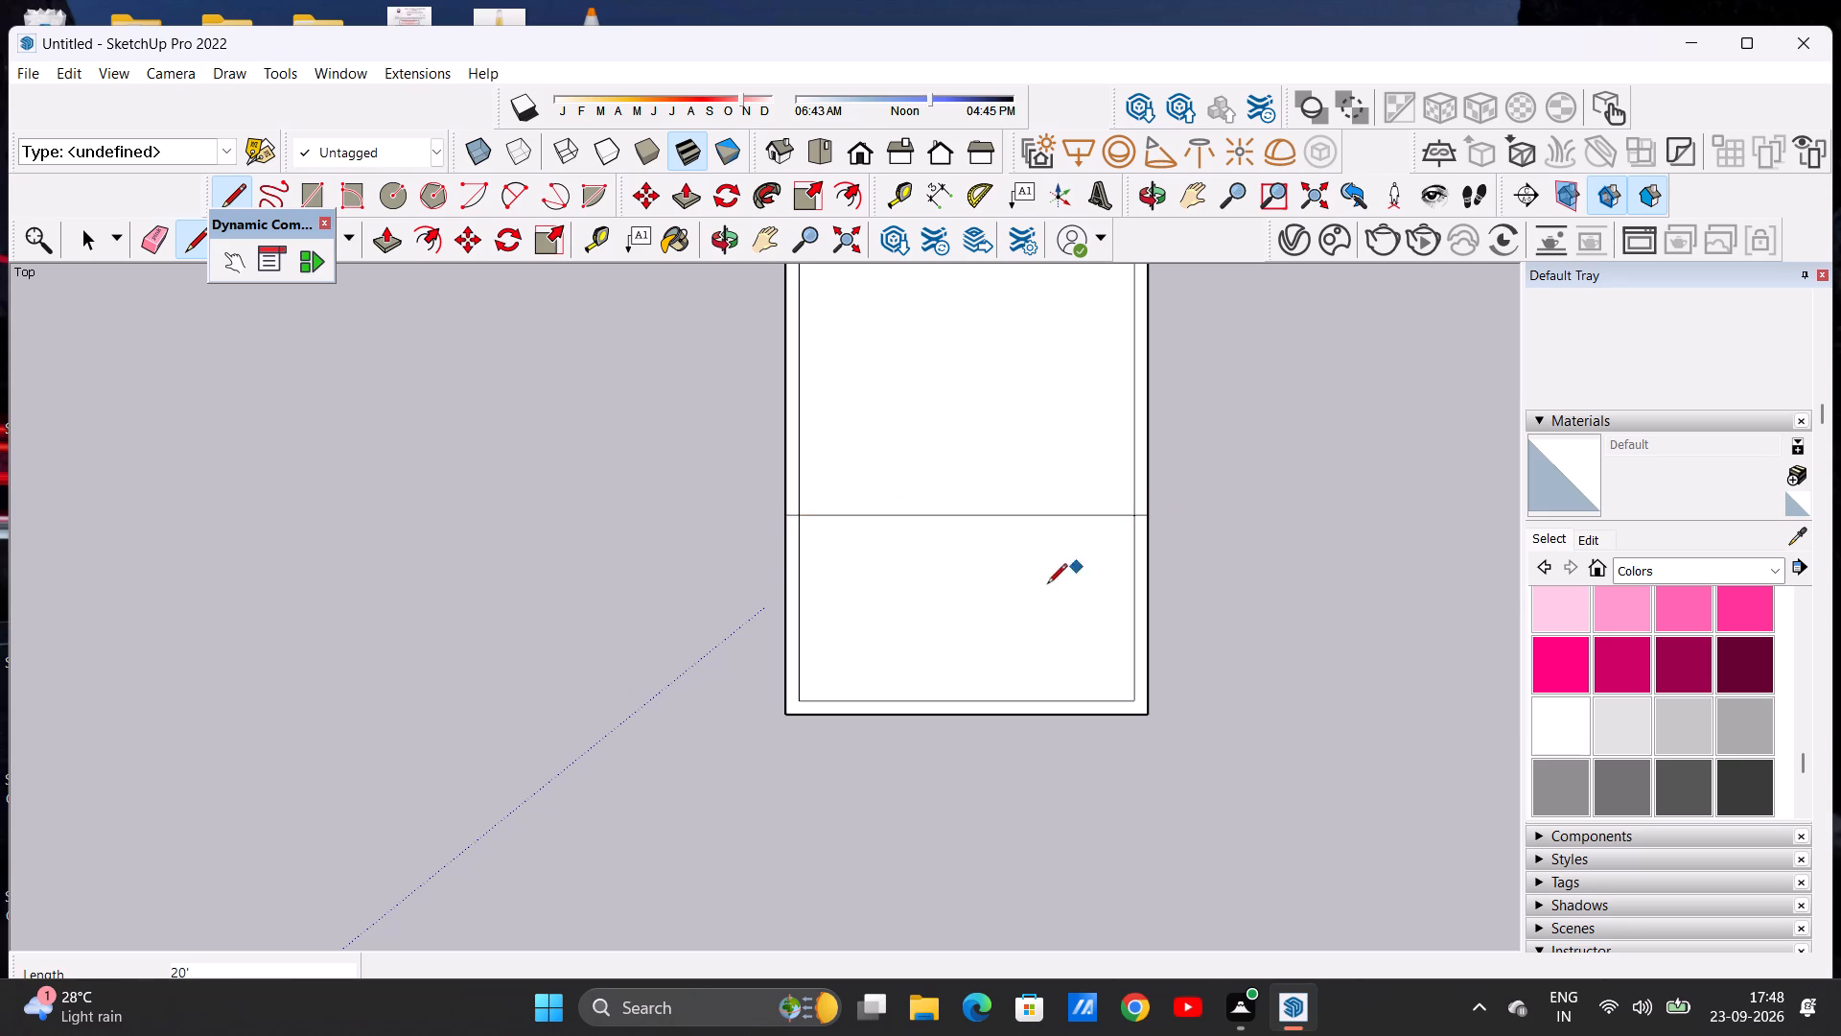
{"action": "scroll", "coordinate": [790, 541], "scroll_direction": "up", "scroll_amount": 2}
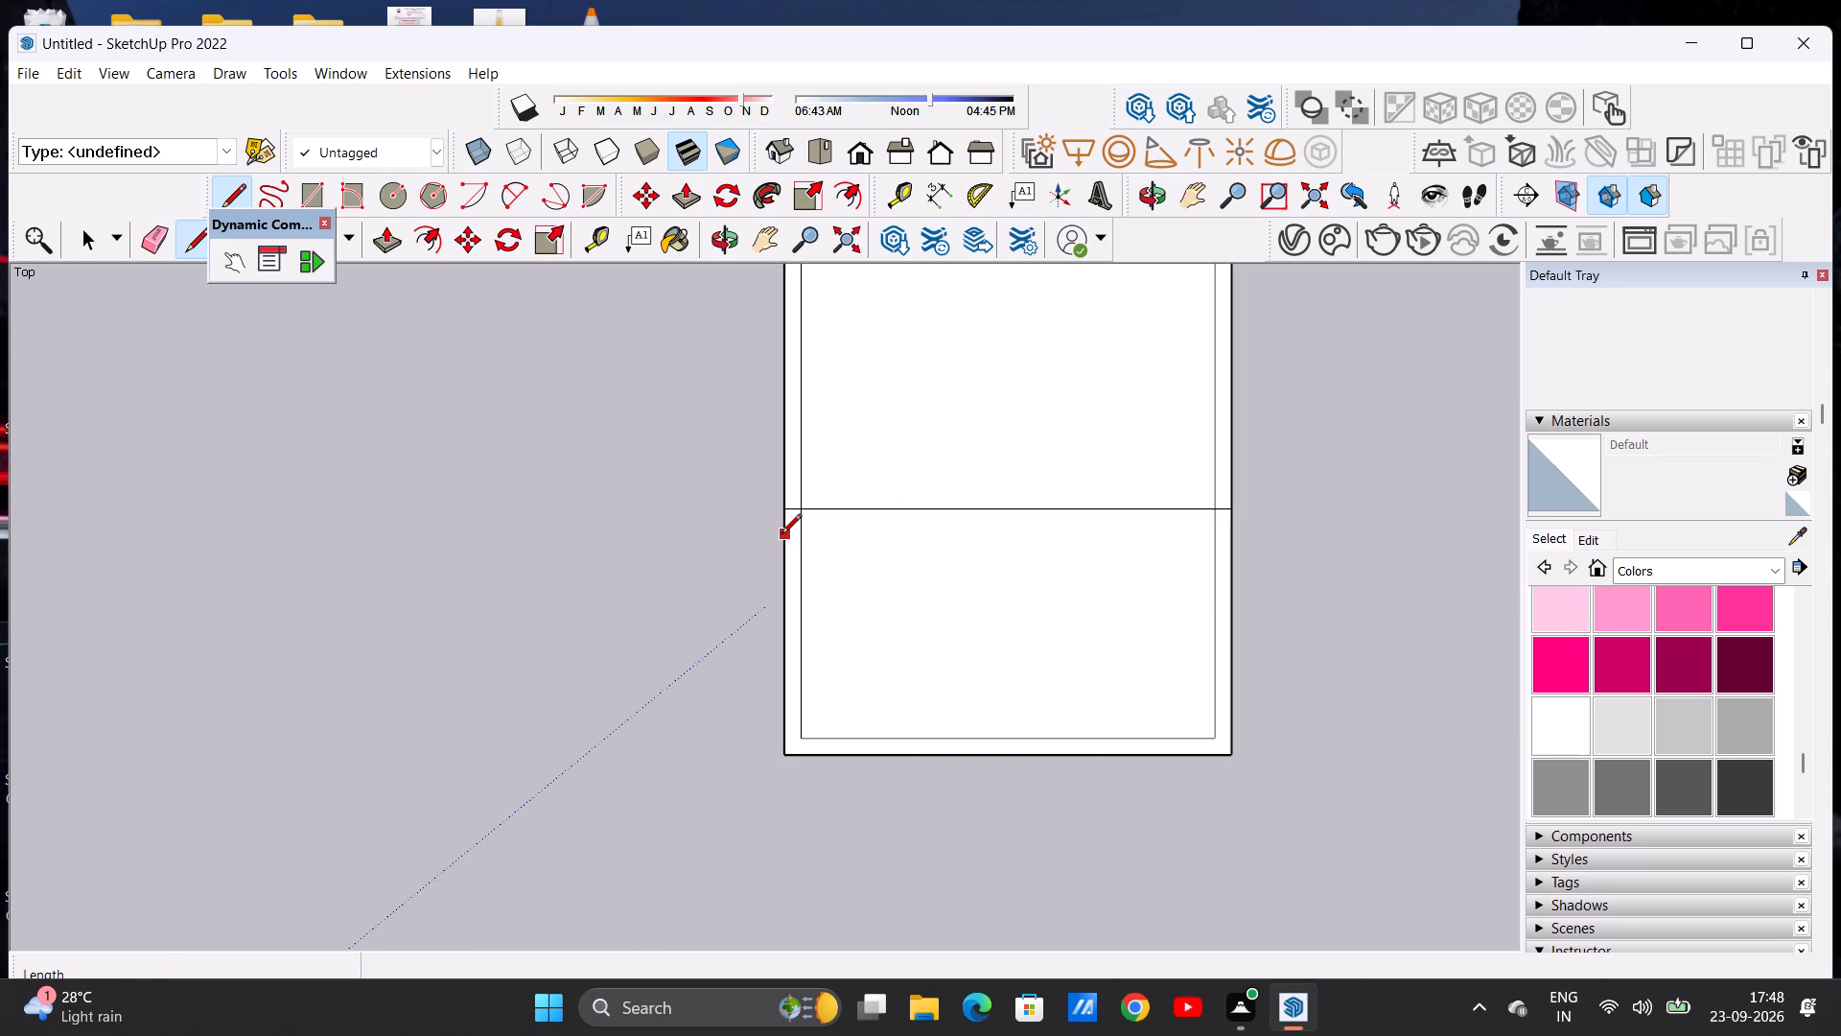
{"action": "left_click", "coordinate": [783, 530]}
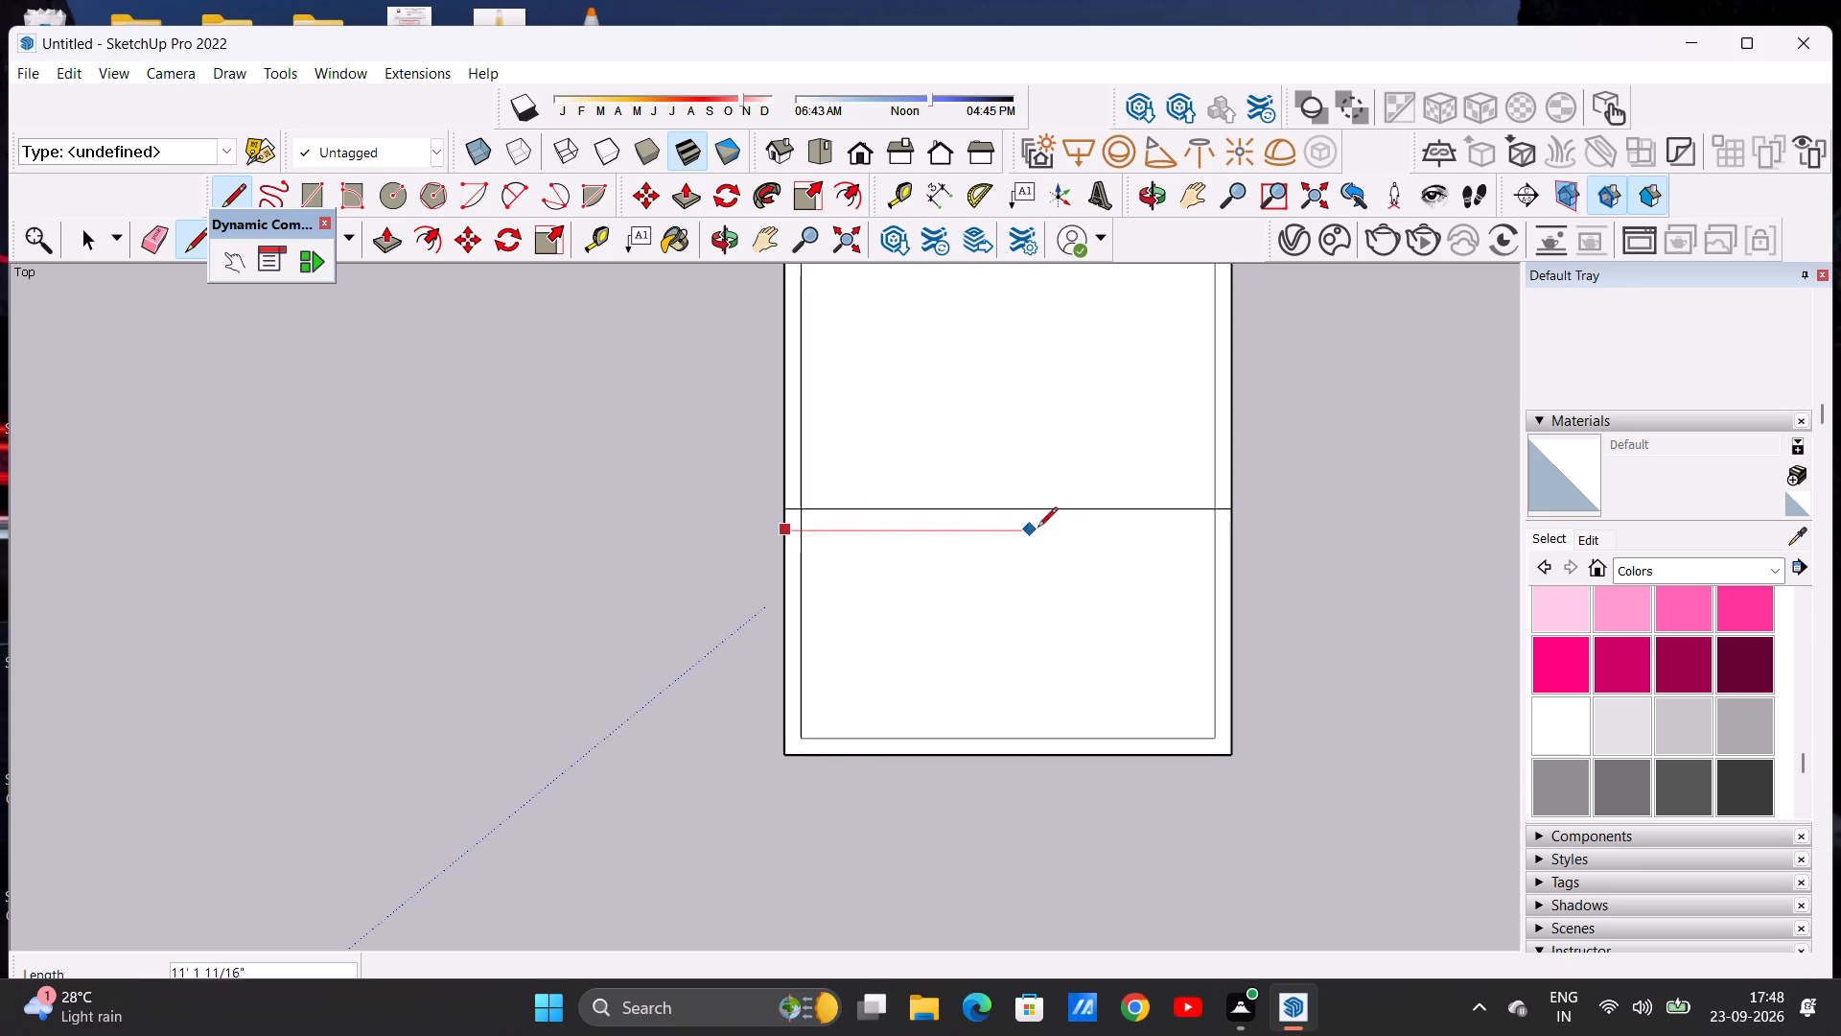
{"action": "left_click", "coordinate": [1232, 525]}
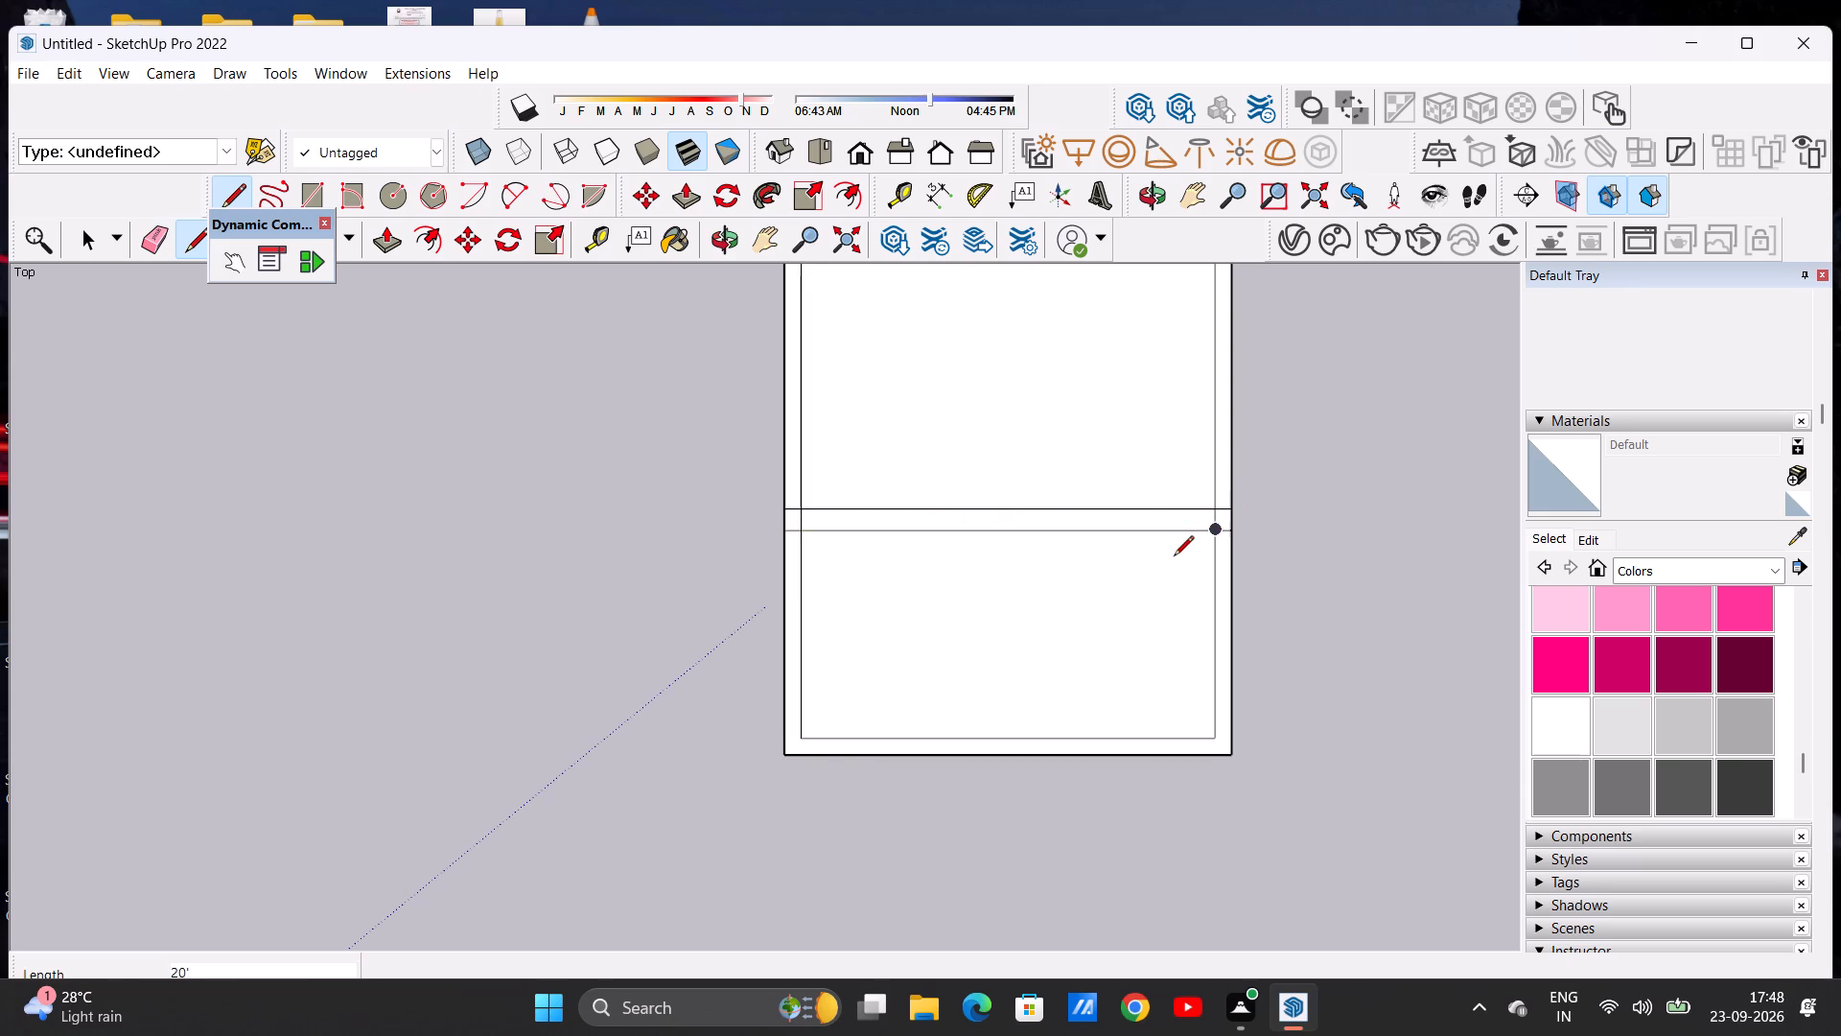
{"action": "key", "text": "space"}
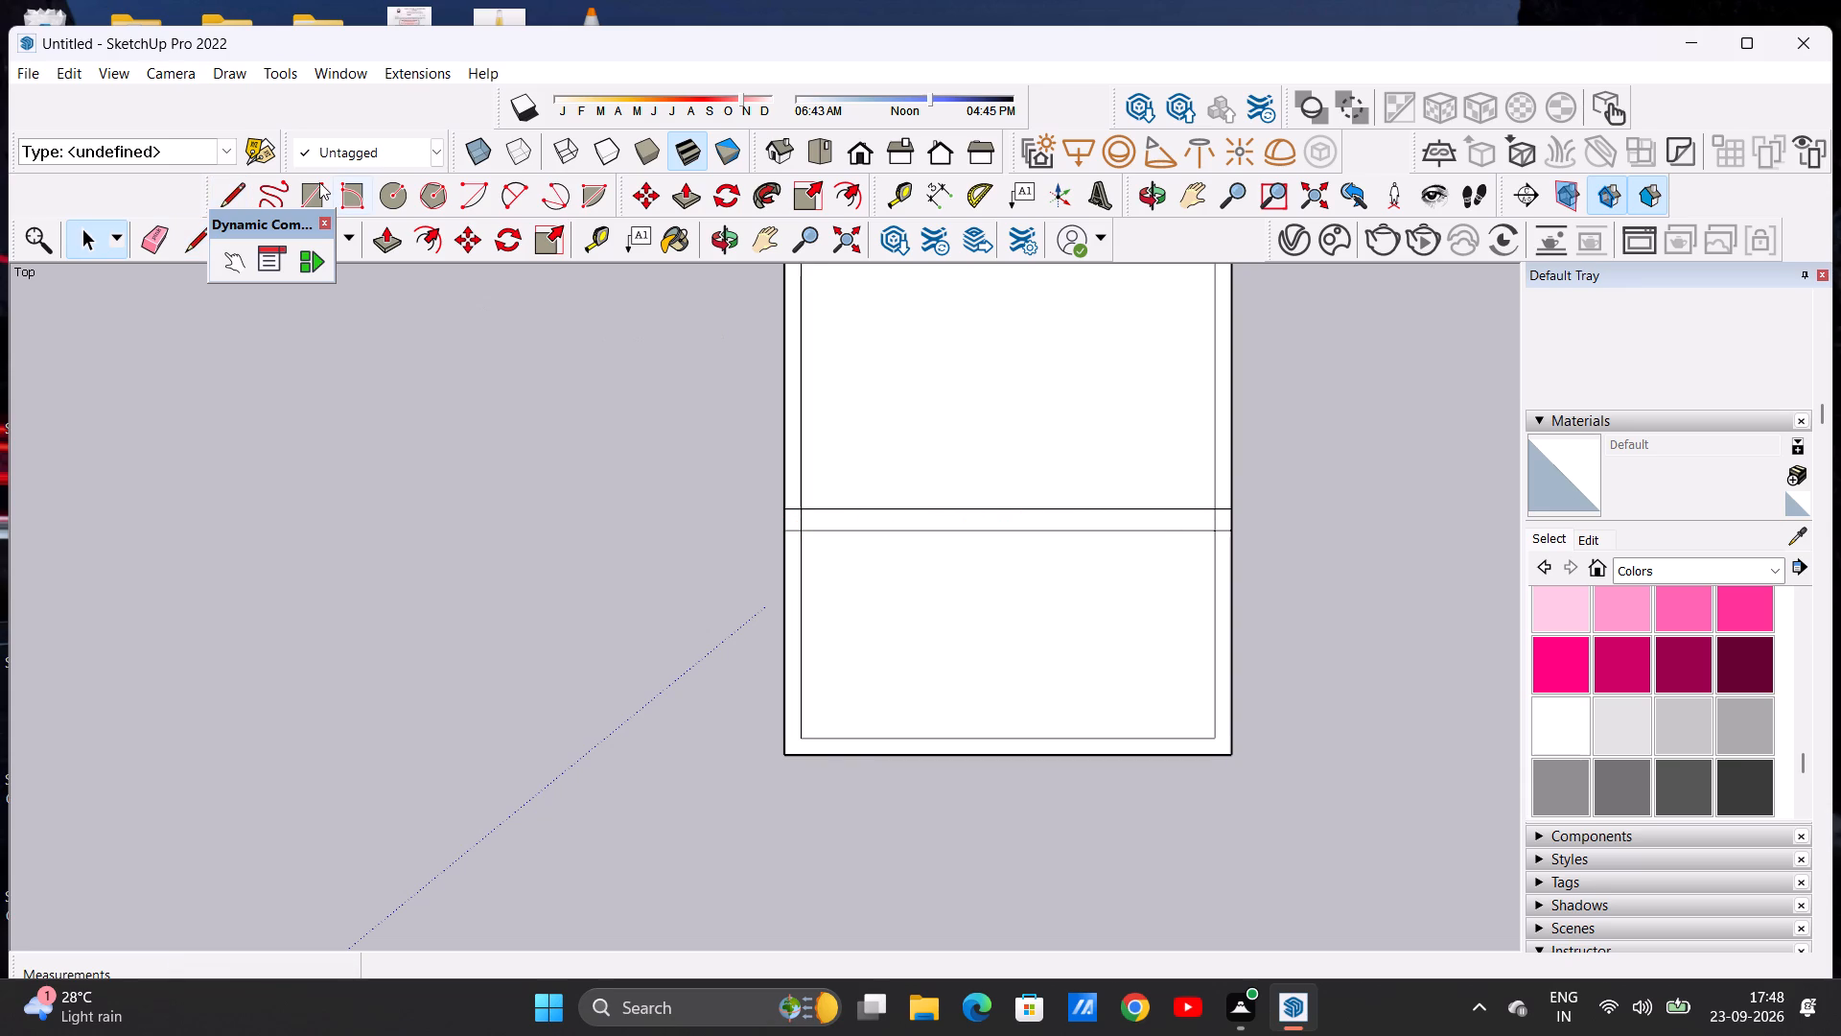
Erase the two short inner wall line segments that cross the partition strip at both of its ends.
{"action": "left_click", "coordinate": [146, 235]}
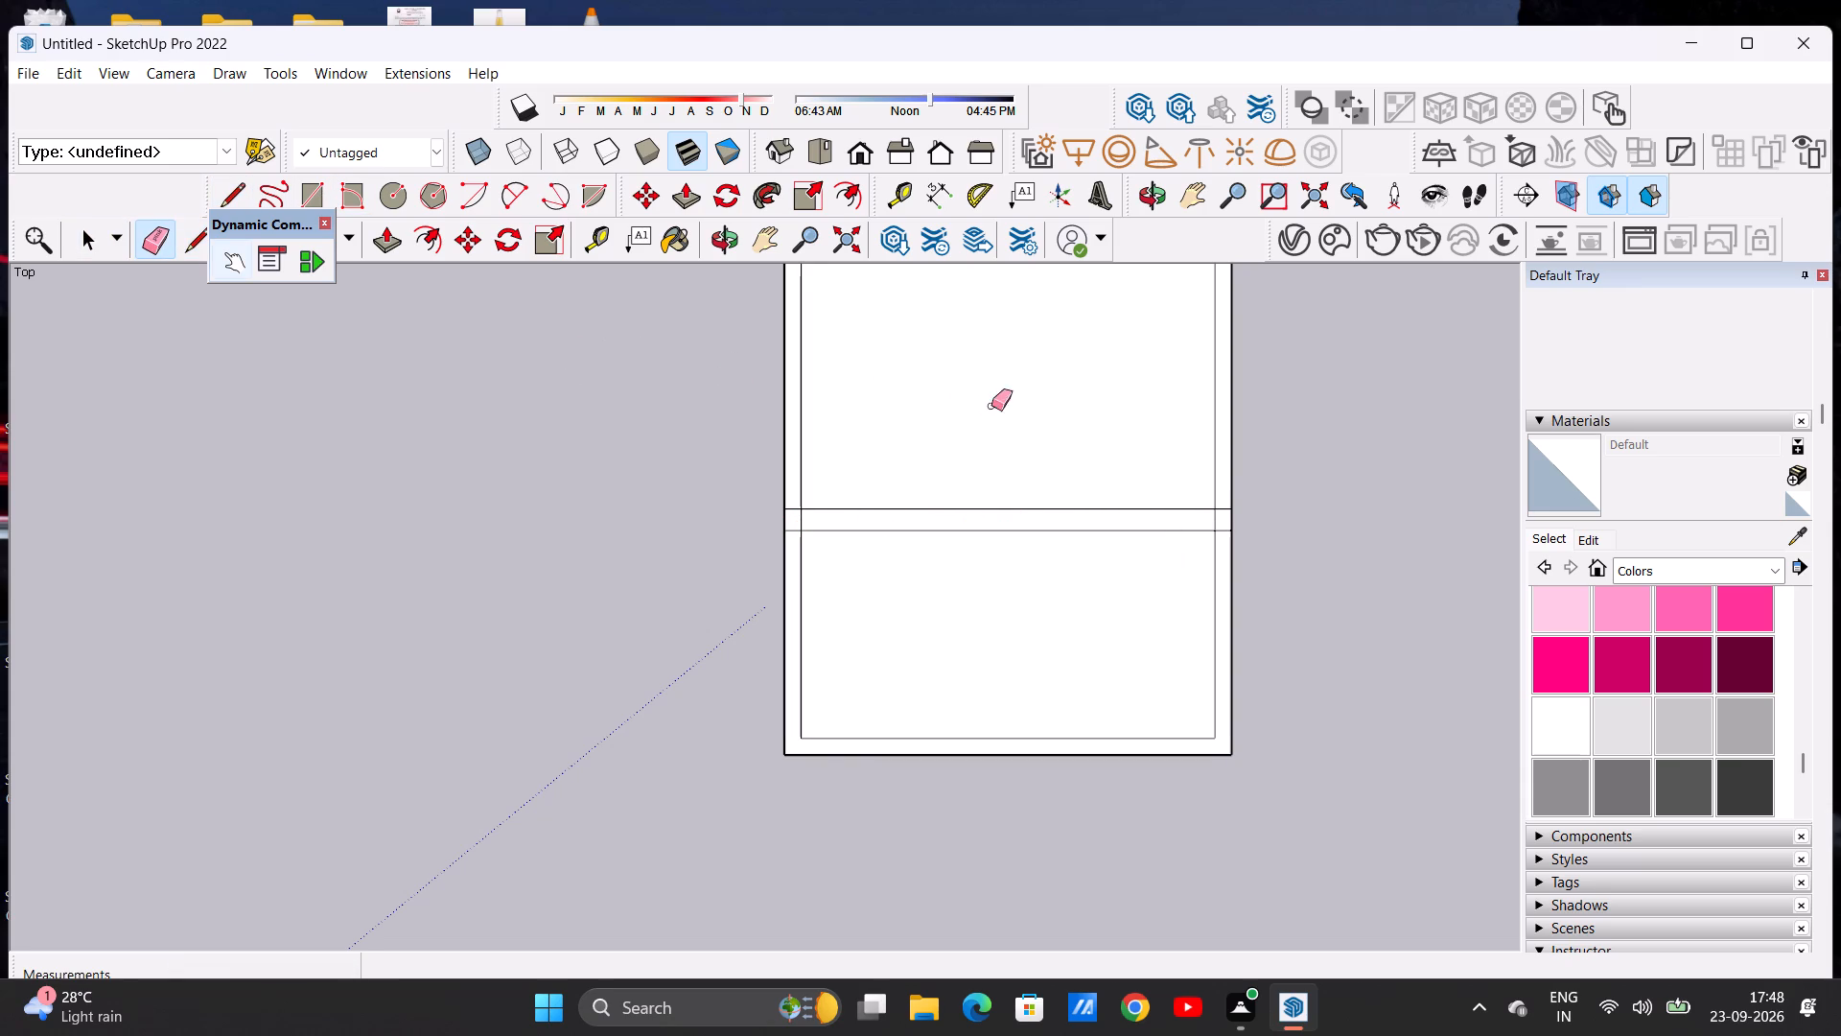
{"action": "scroll", "coordinate": [880, 506], "scroll_direction": "up", "scroll_amount": 5}
{"action": "left_click_drag", "start_coordinate": [752, 528], "coordinate": [777, 529]}
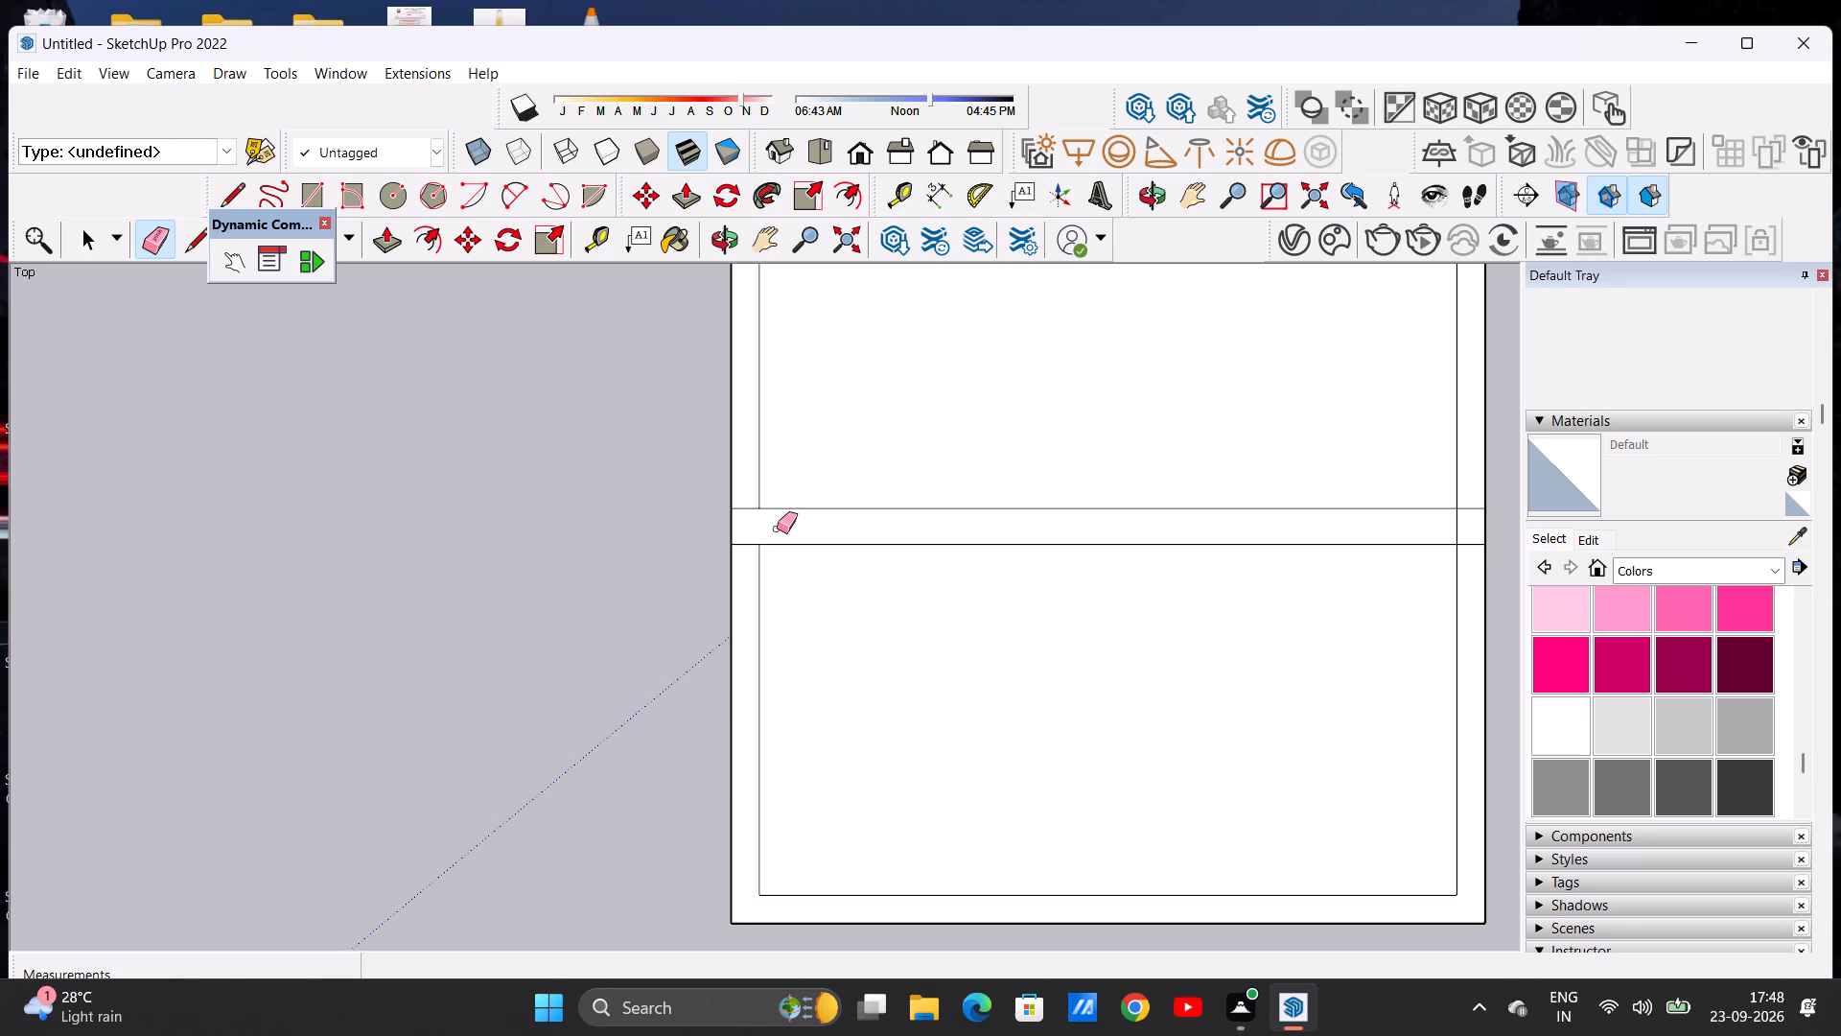
{"action": "scroll", "coordinate": [747, 469], "scroll_direction": "down", "scroll_amount": 6}
{"action": "scroll", "coordinate": [1191, 472], "scroll_direction": "up", "scroll_amount": 5}
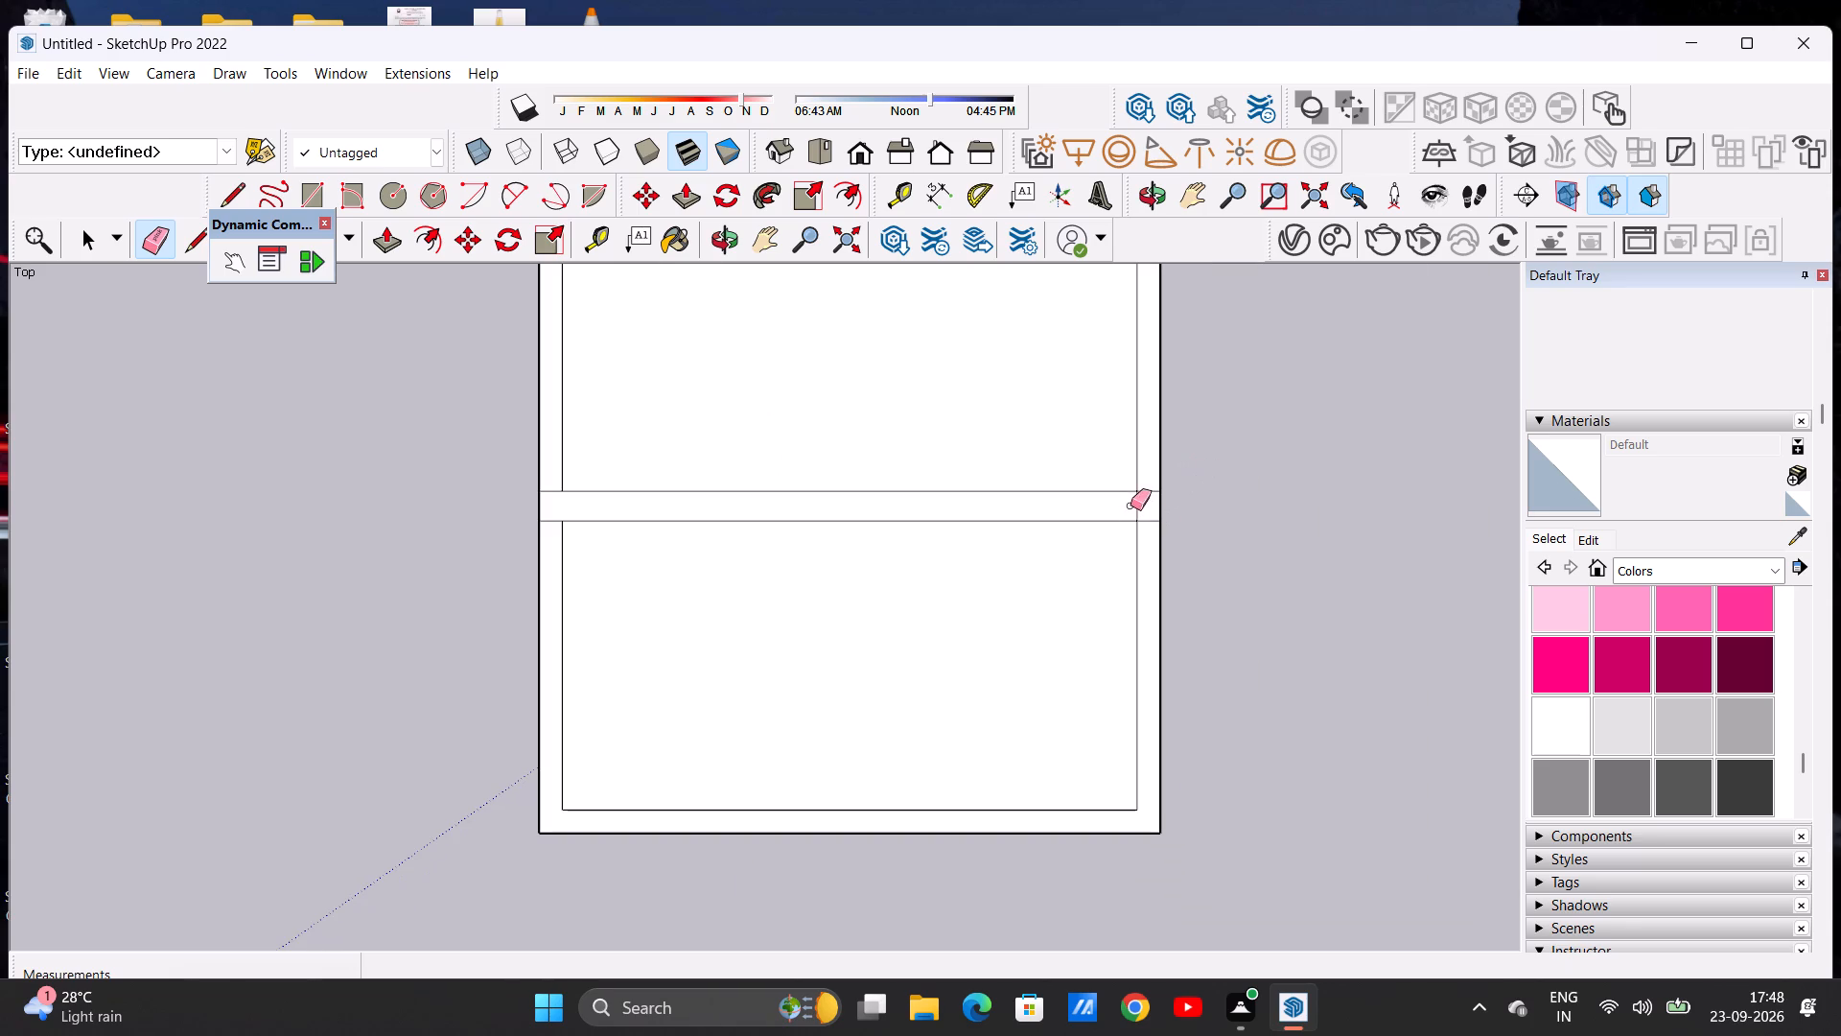
{"action": "left_click_drag", "start_coordinate": [1135, 506], "coordinate": [1145, 508]}
{"action": "scroll", "coordinate": [1122, 483], "scroll_direction": "down", "scroll_amount": 14}
{"action": "scroll", "coordinate": [1108, 323], "scroll_direction": "up", "scroll_amount": 6}
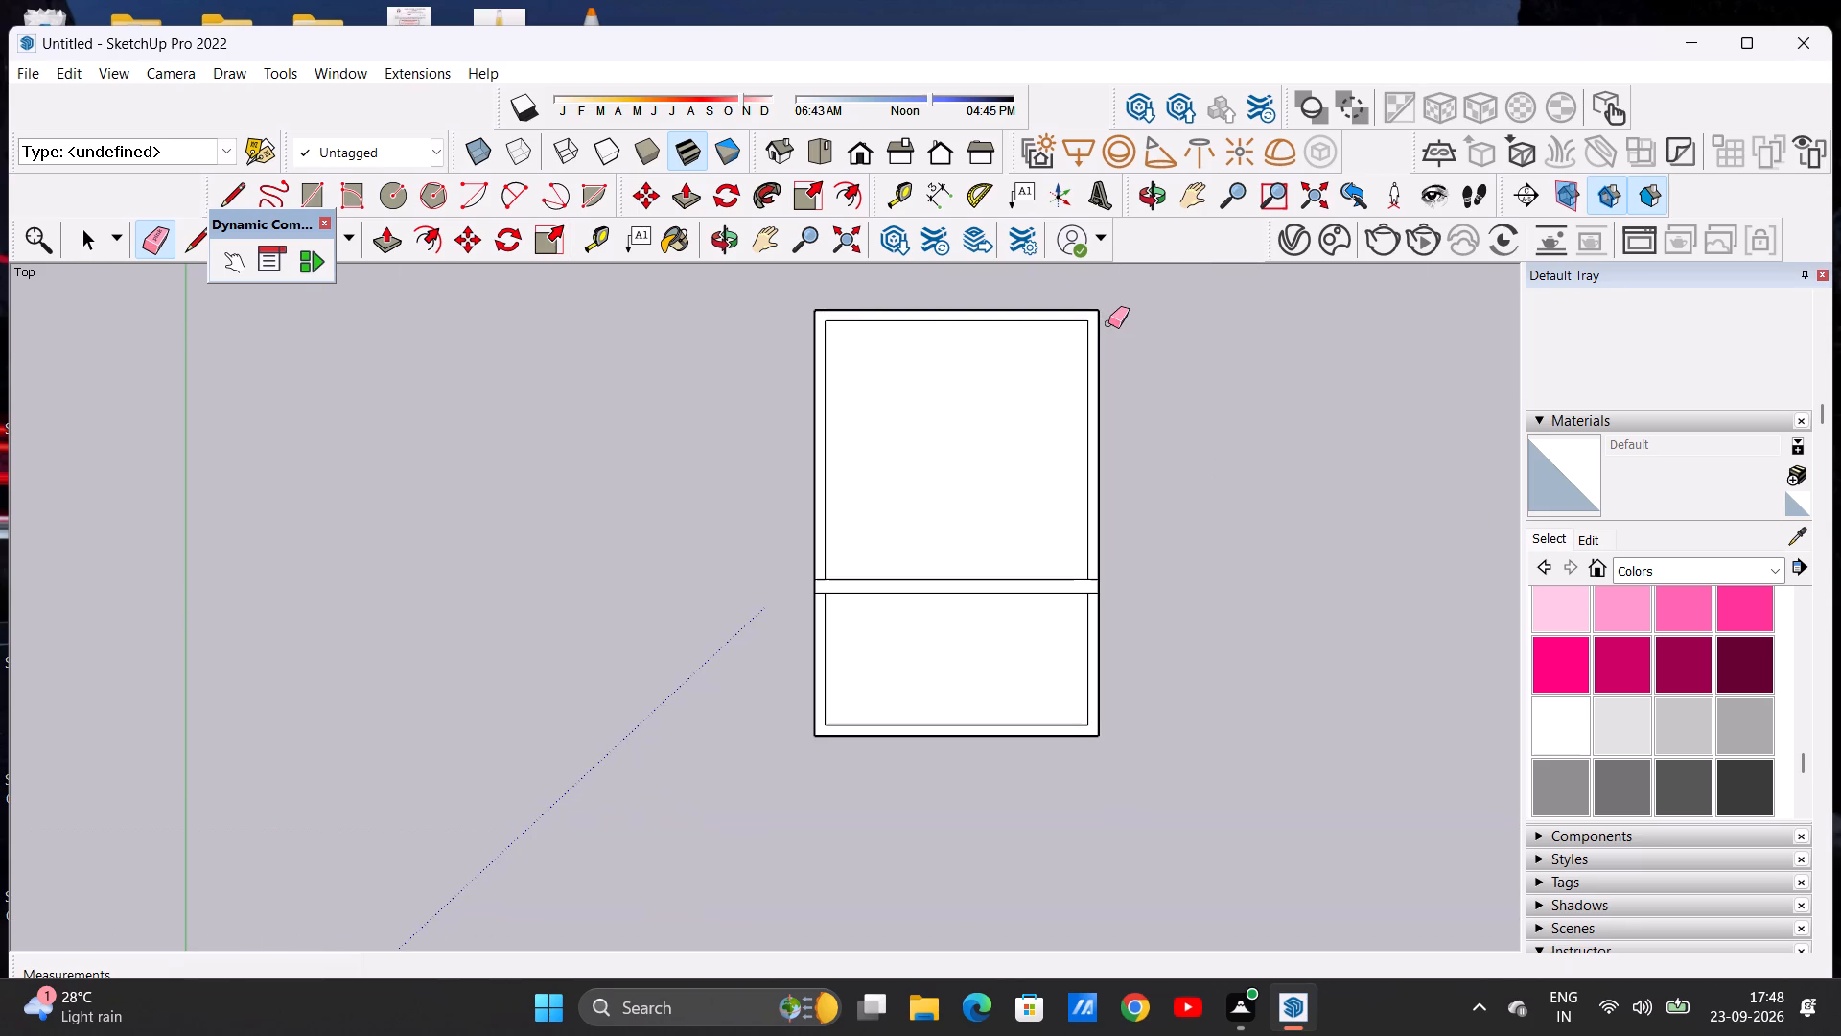
{"action": "key", "text": "space"}
Push/Pull the U-shaped outer wall strip around the larger room up 10'.
{"action": "scroll", "coordinate": [1196, 863], "scroll_direction": "up", "scroll_amount": 1}
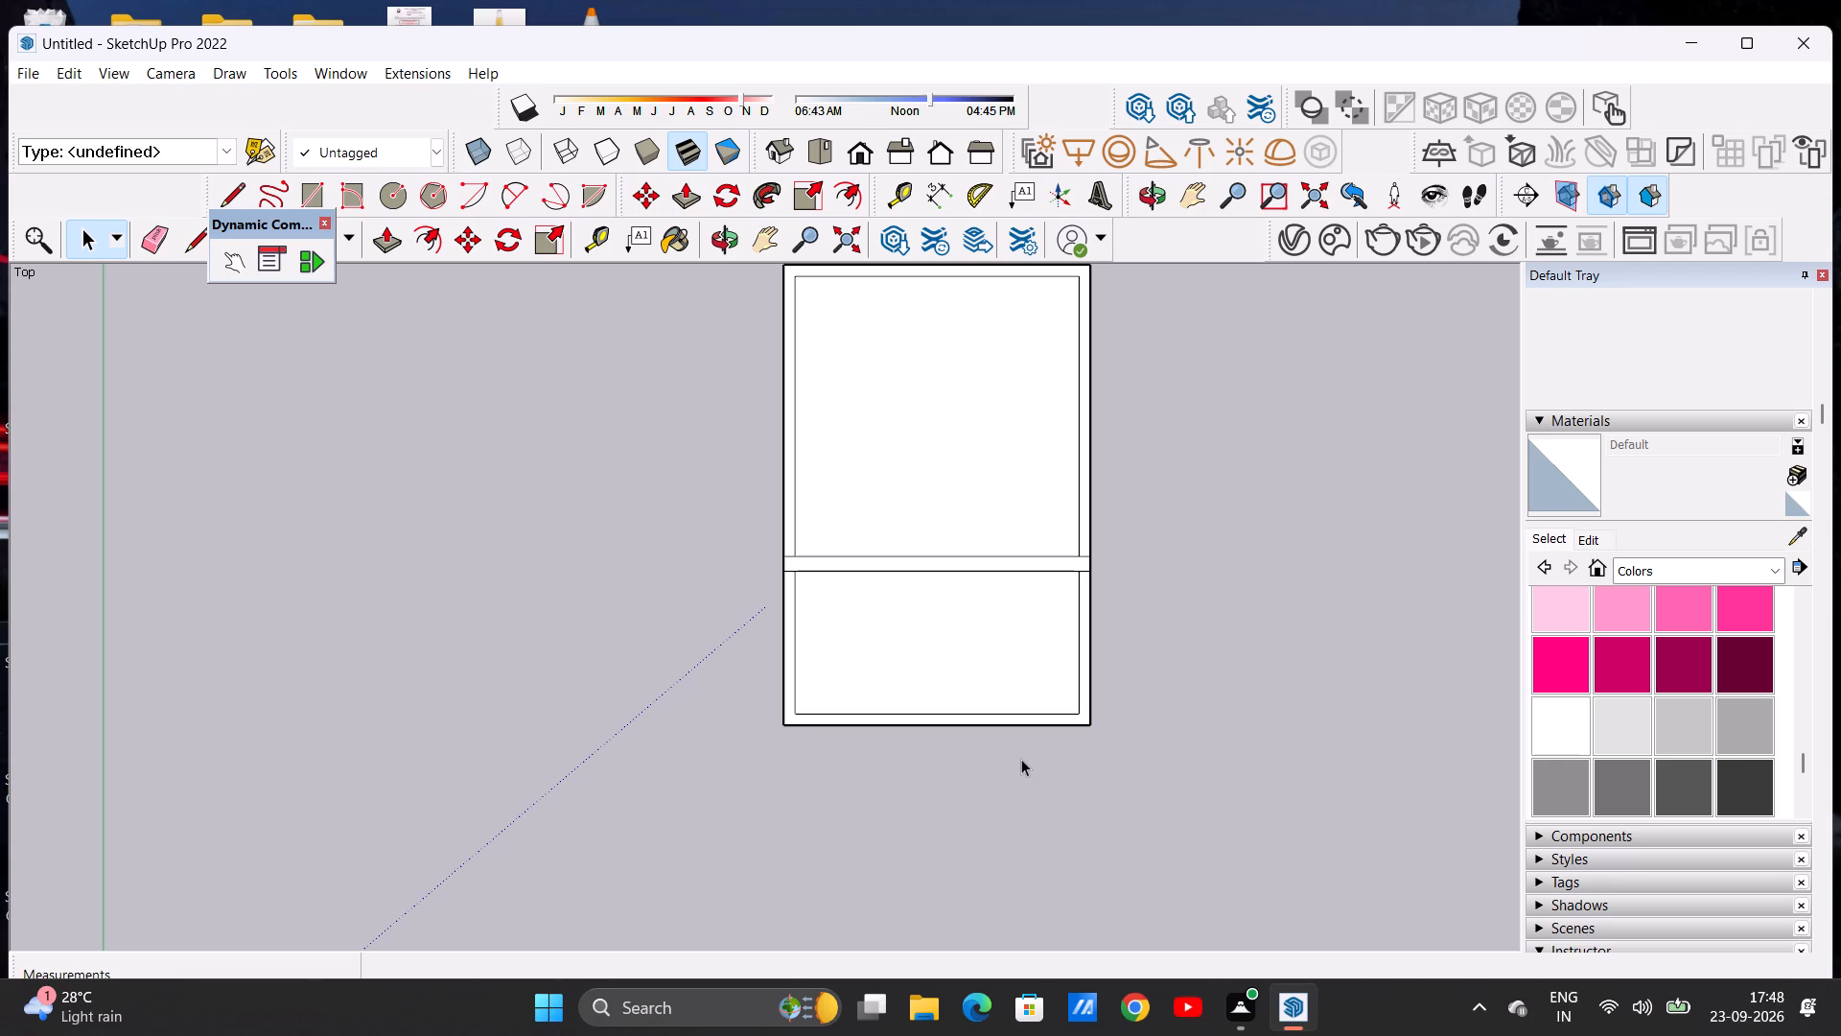
{"action": "scroll", "coordinate": [1068, 526], "scroll_direction": "up", "scroll_amount": 4}
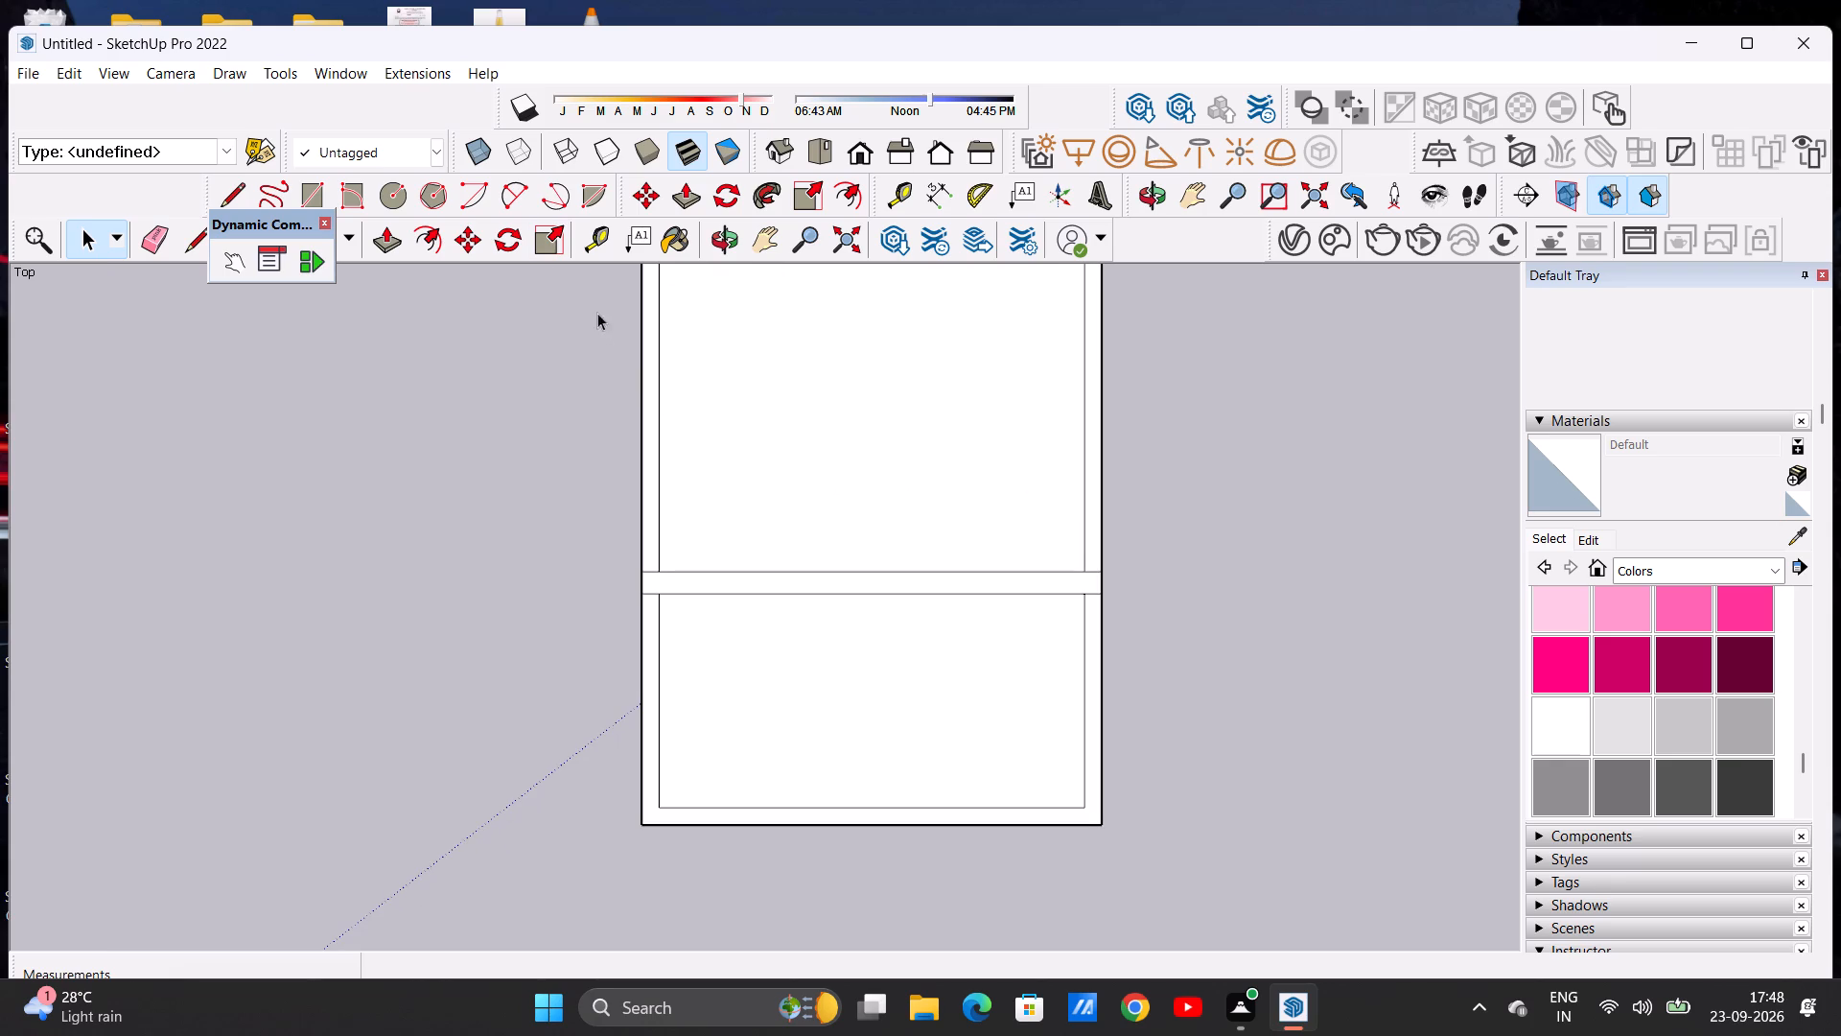
{"action": "left_click", "coordinate": [378, 253]}
{"action": "scroll", "coordinate": [830, 605], "scroll_direction": "down", "scroll_amount": 9}
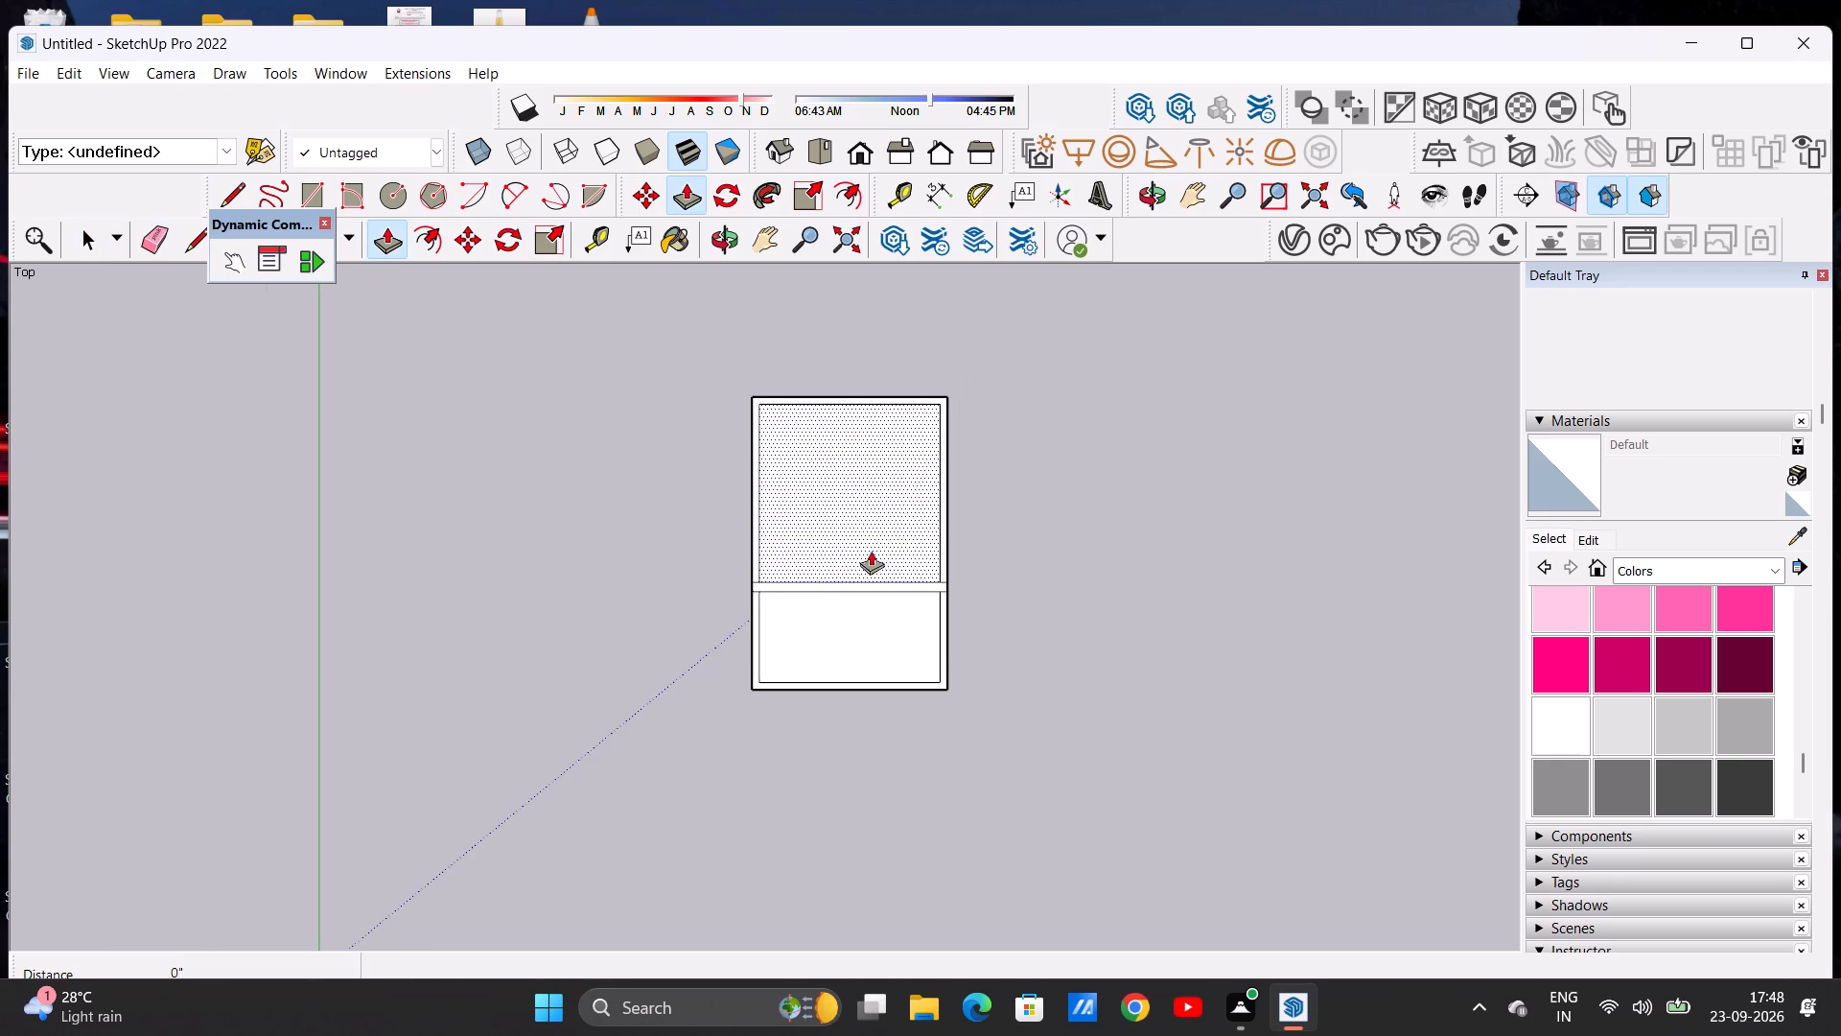
{"action": "scroll", "coordinate": [961, 518], "scroll_direction": "up", "scroll_amount": 11}
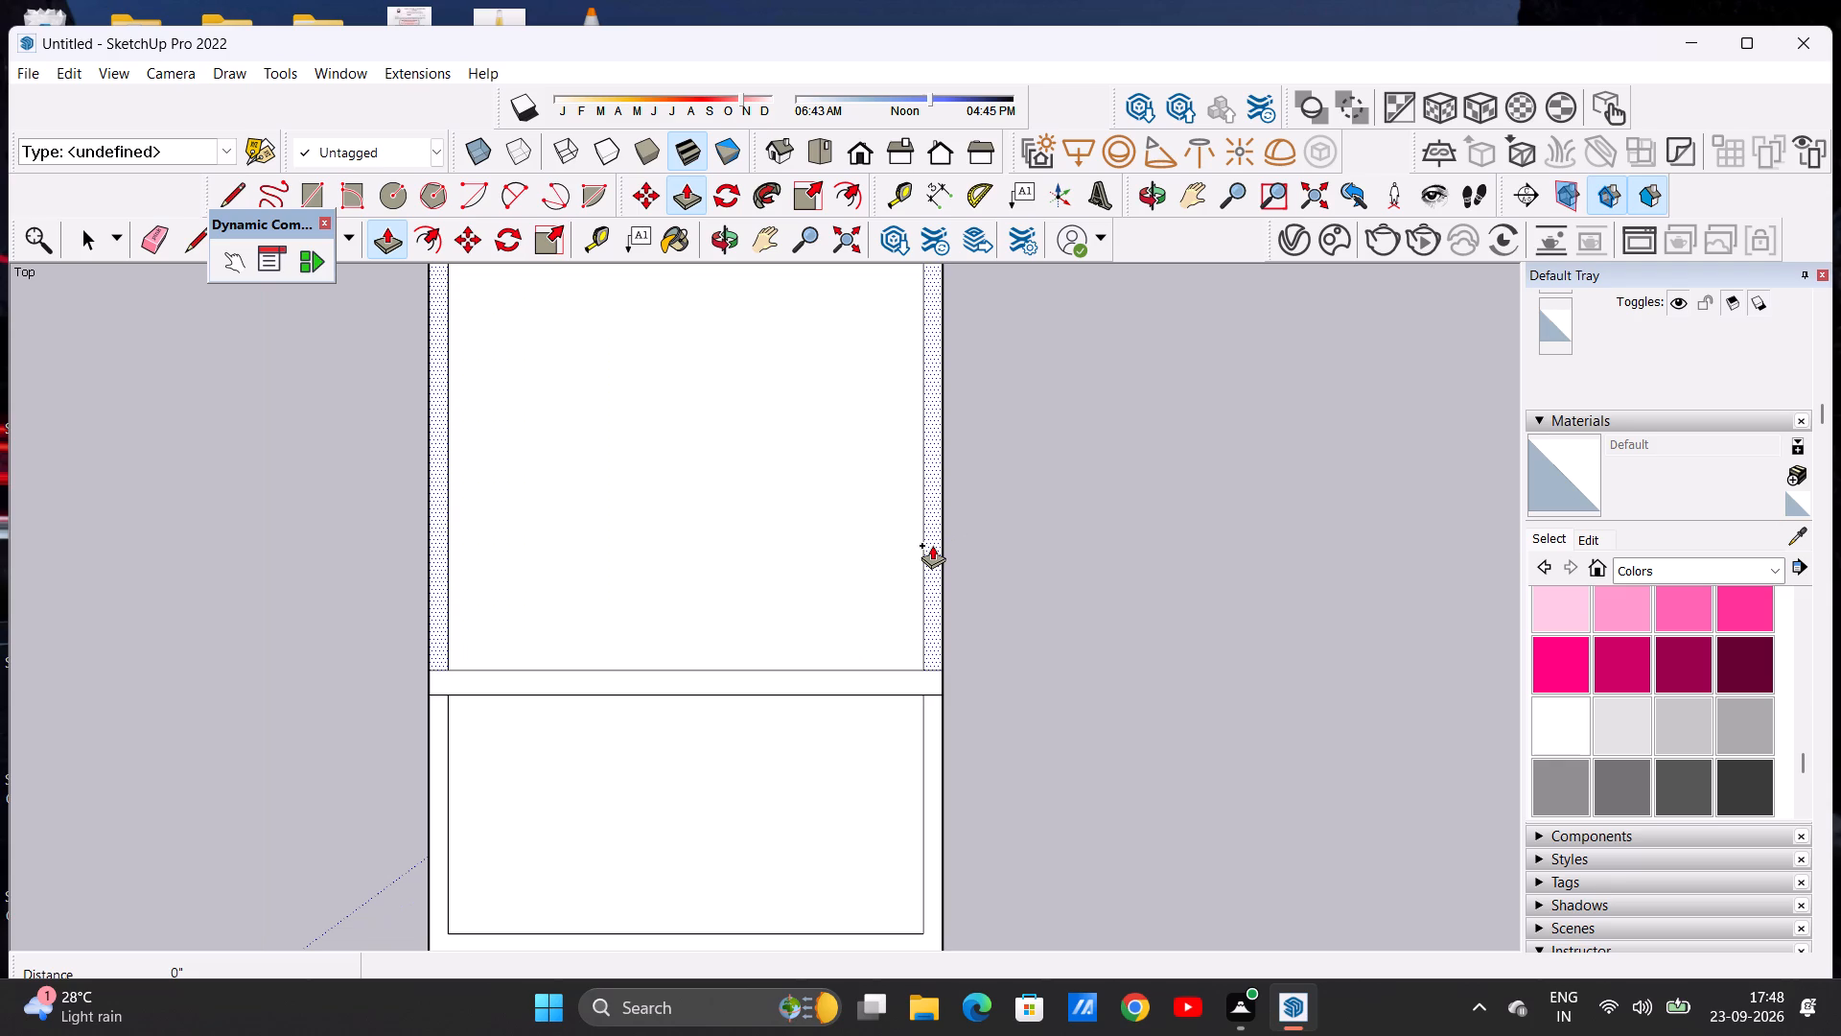
{"action": "left_click", "coordinate": [932, 545]}
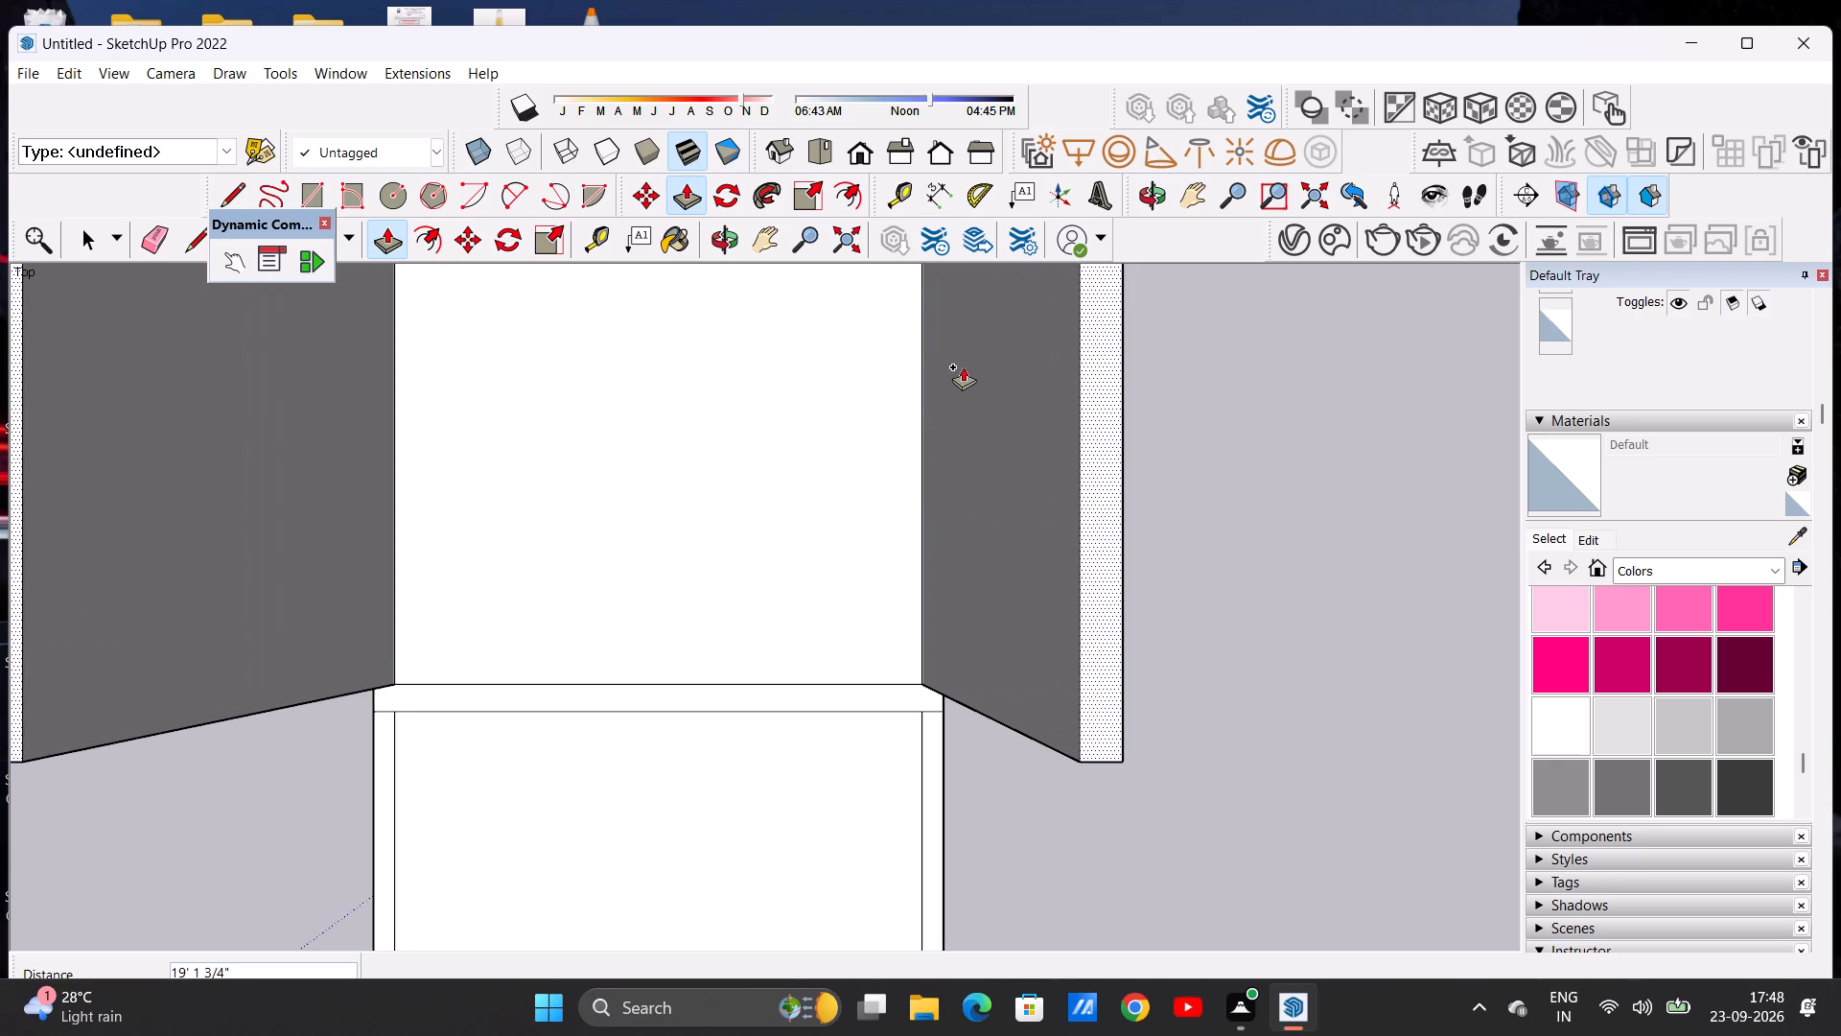
{"action": "type", "text": "10'"}
{"action": "key", "text": "Return"}
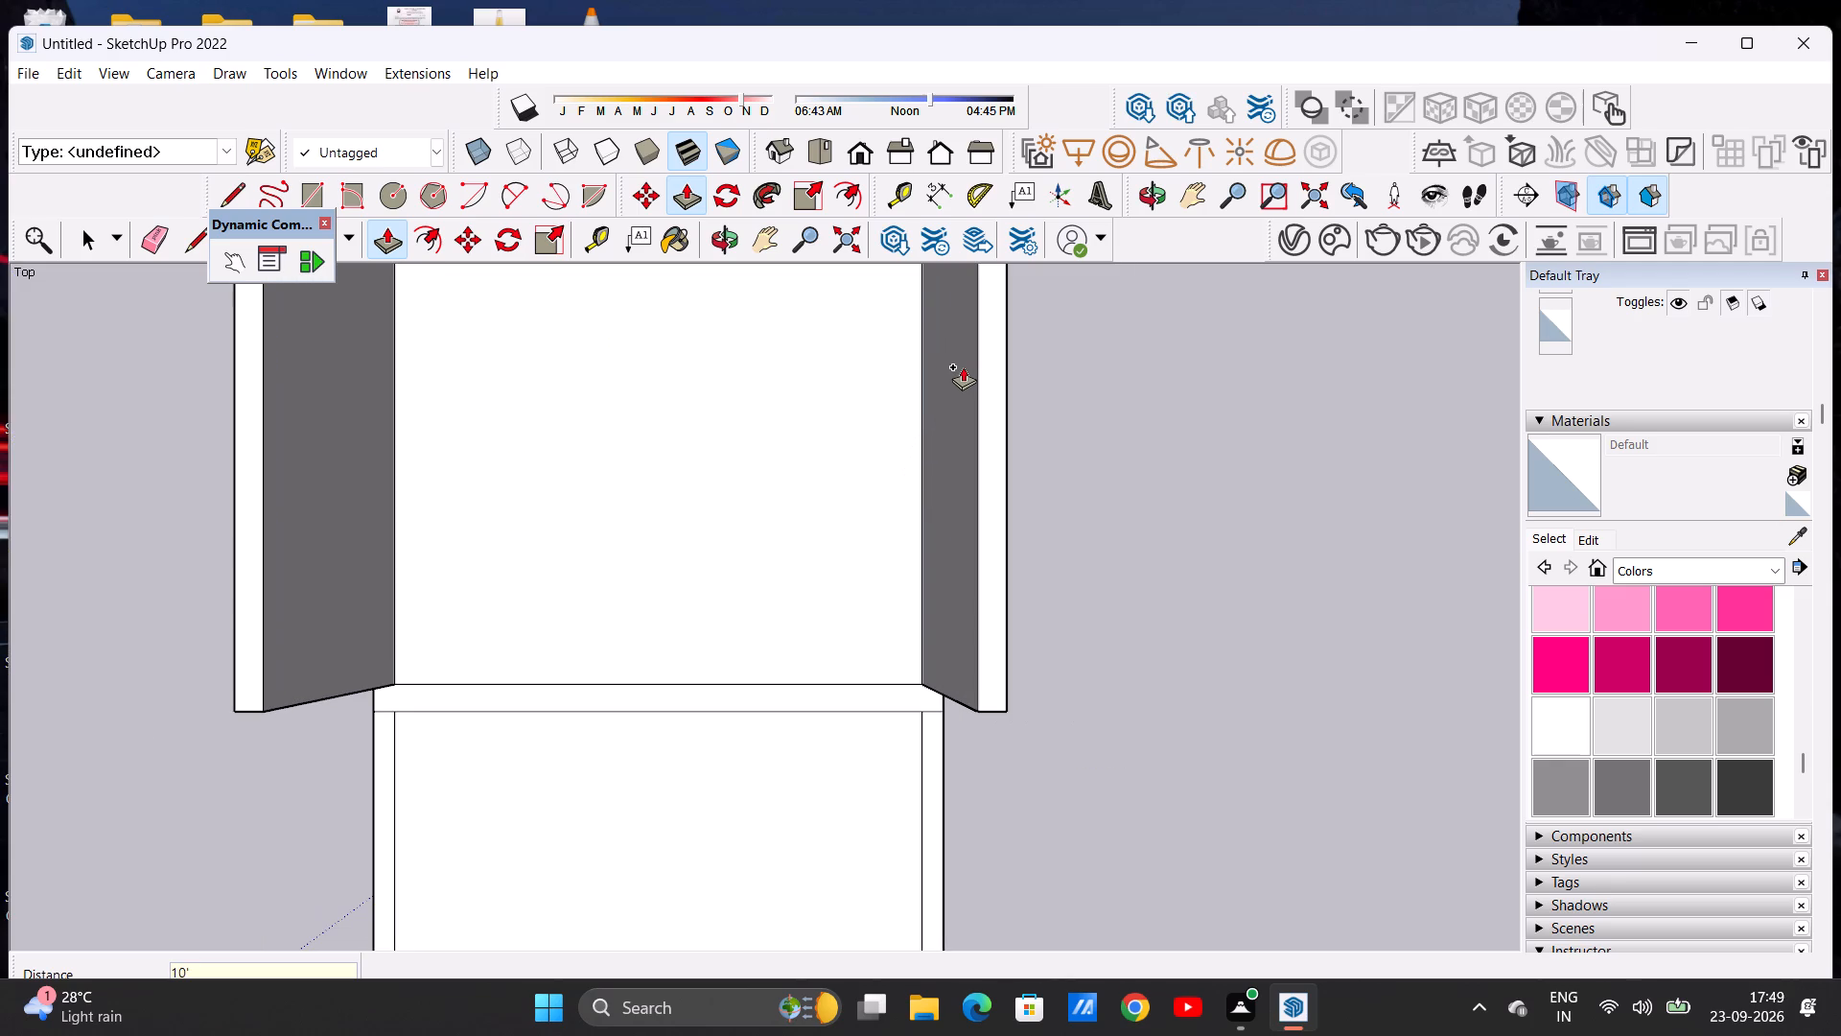
Push/Pull the partition strip up 10', flush with the top of the adjoining raised walls.
{"action": "scroll", "coordinate": [963, 366], "scroll_direction": "down", "scroll_amount": 5}
{"action": "middle_click_drag", "start_coordinate": [891, 718], "coordinate": [931, 311]}
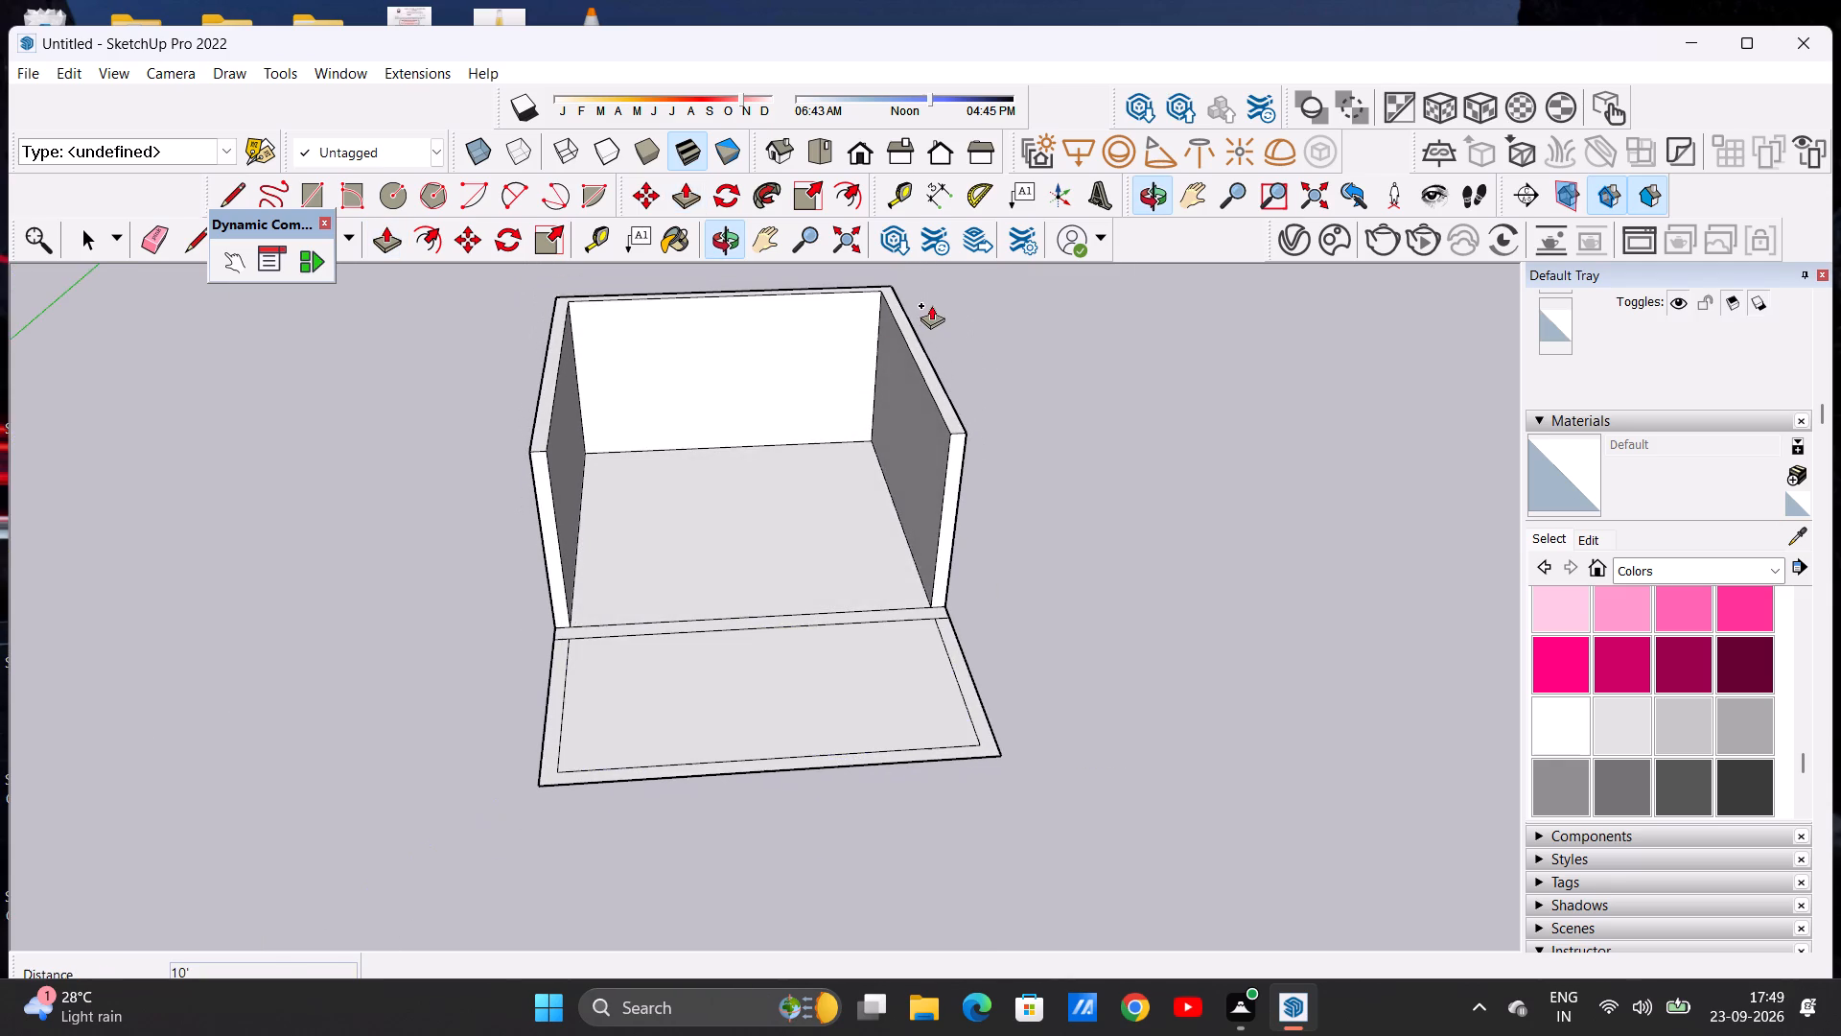
{"action": "scroll", "coordinate": [902, 572], "scroll_direction": "up", "scroll_amount": 6}
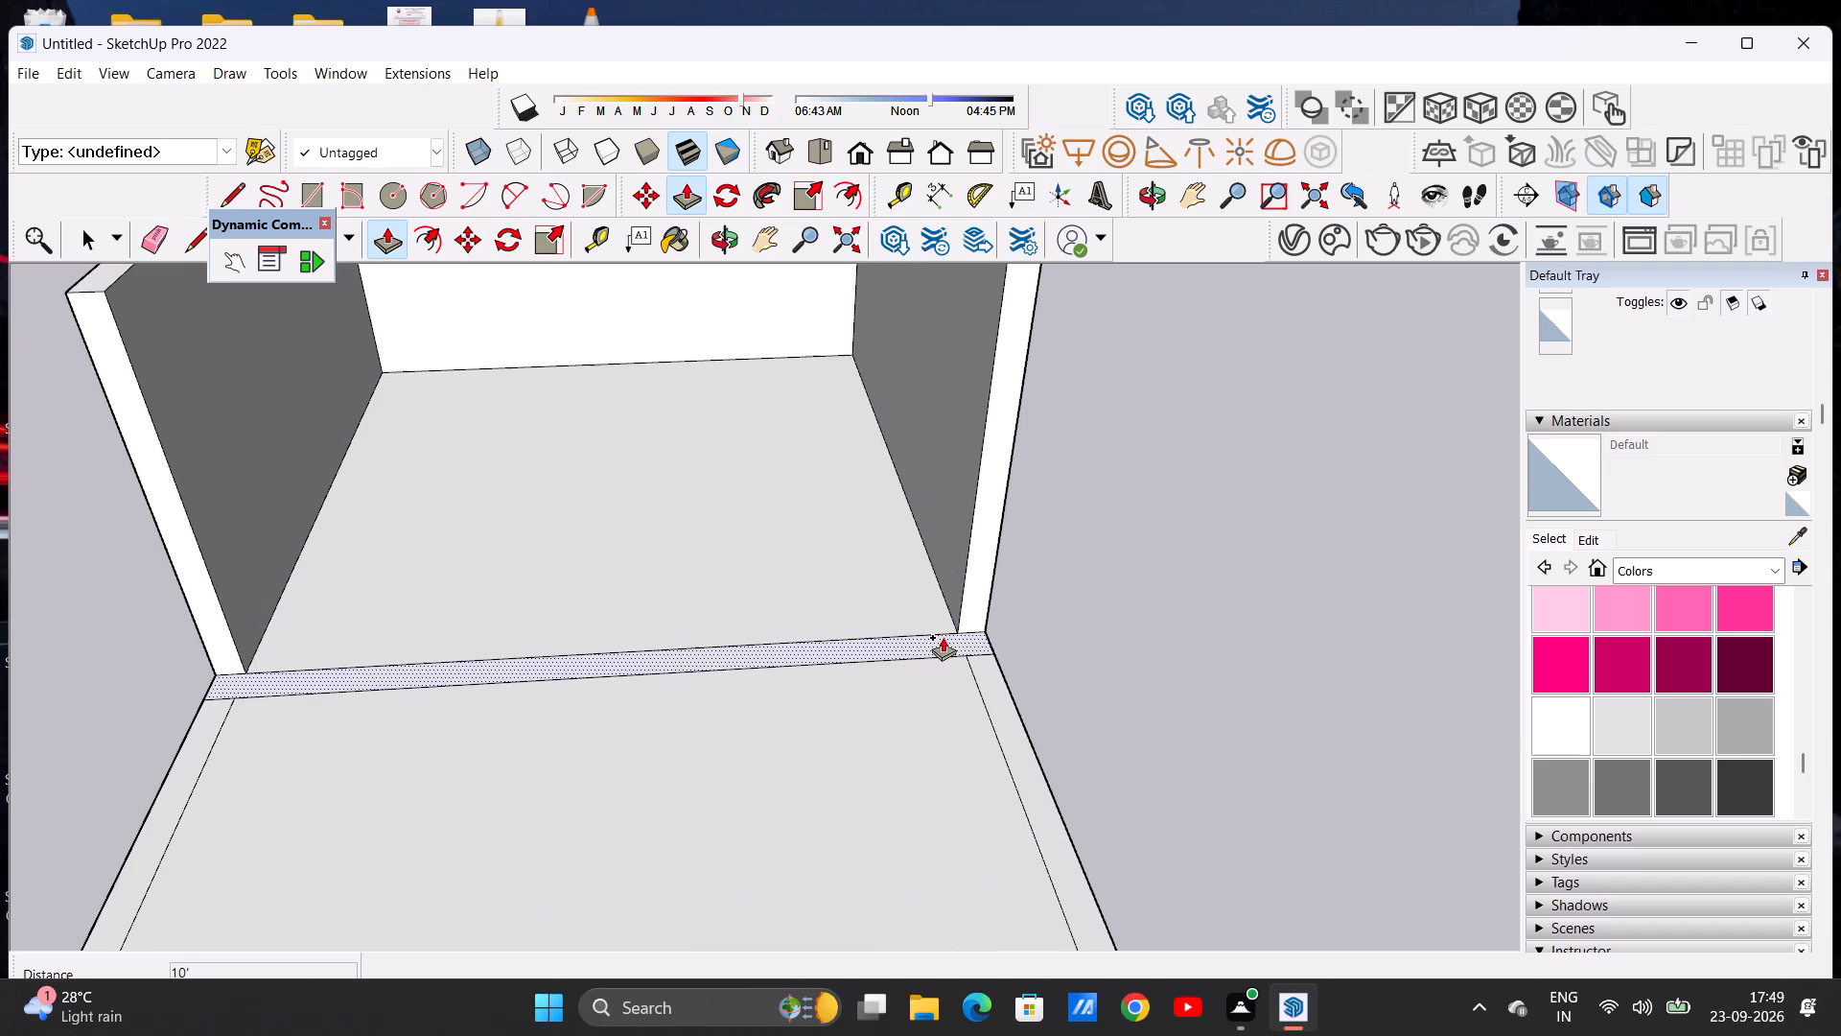
{"action": "left_click", "coordinate": [947, 639]}
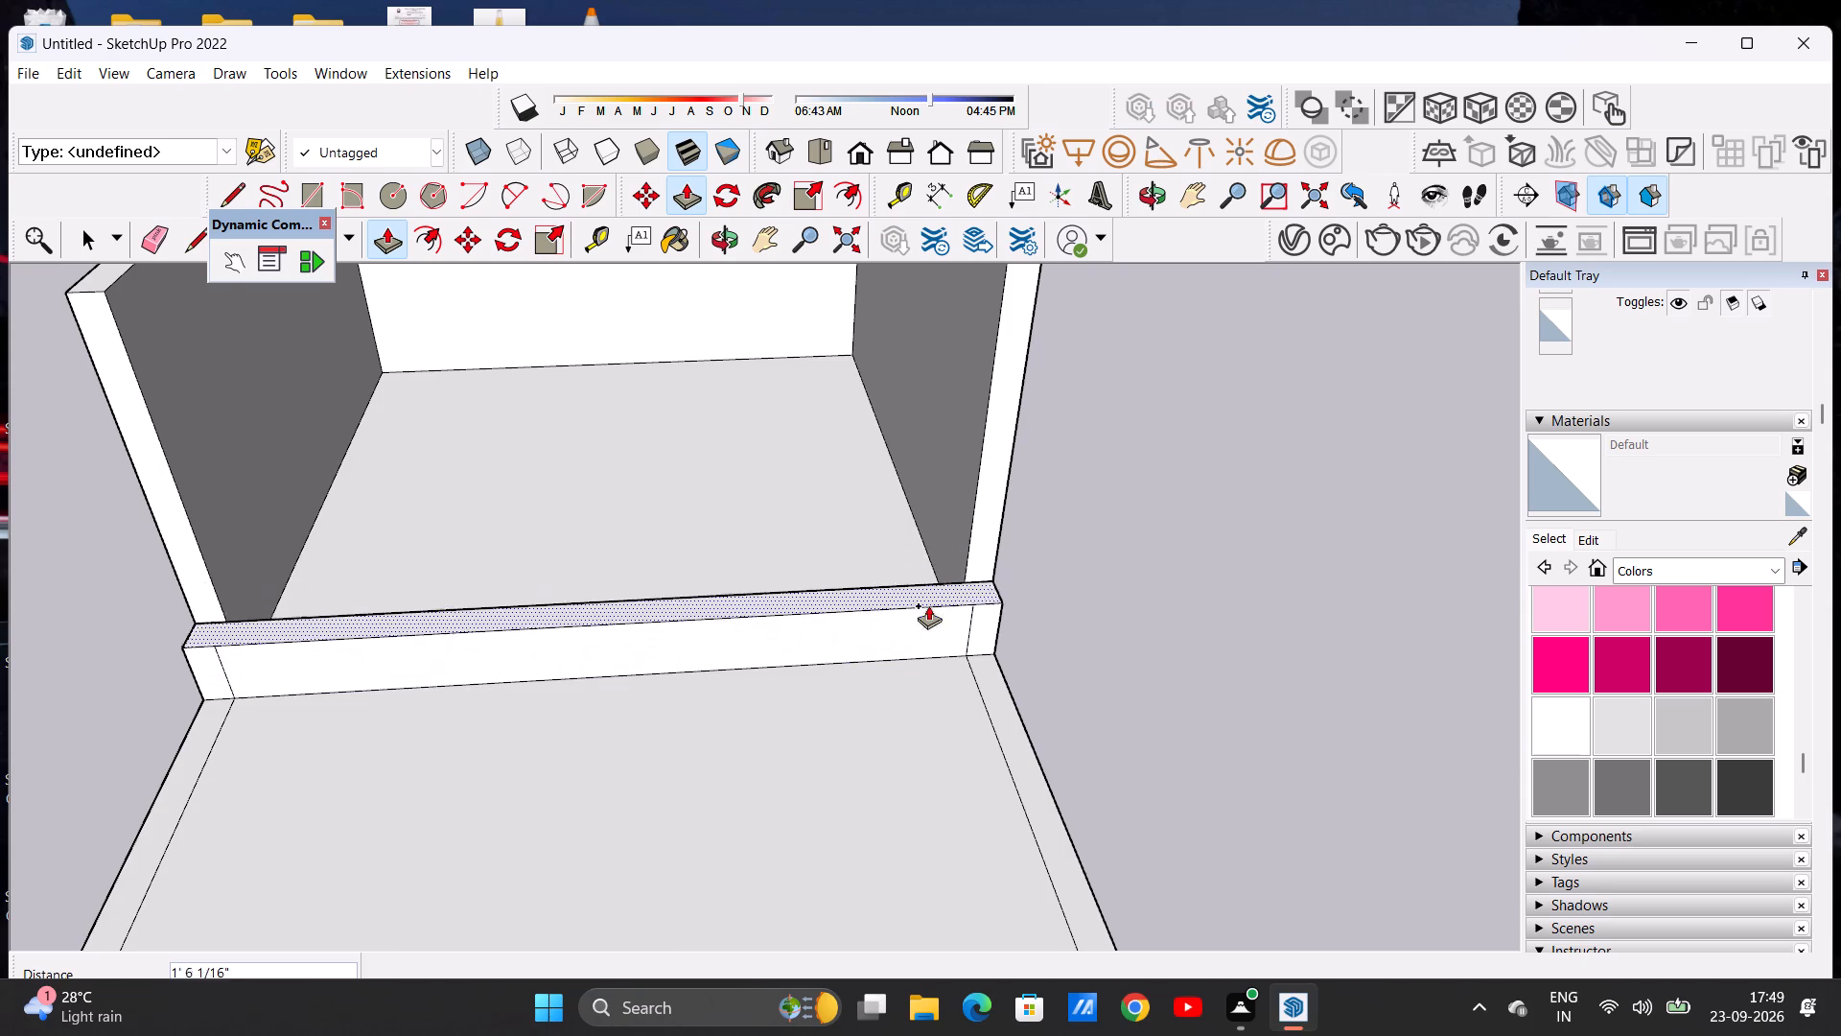
{"action": "scroll", "coordinate": [928, 605], "scroll_direction": "down", "scroll_amount": 8}
{"action": "scroll", "coordinate": [990, 452], "scroll_direction": "up", "scroll_amount": 8}
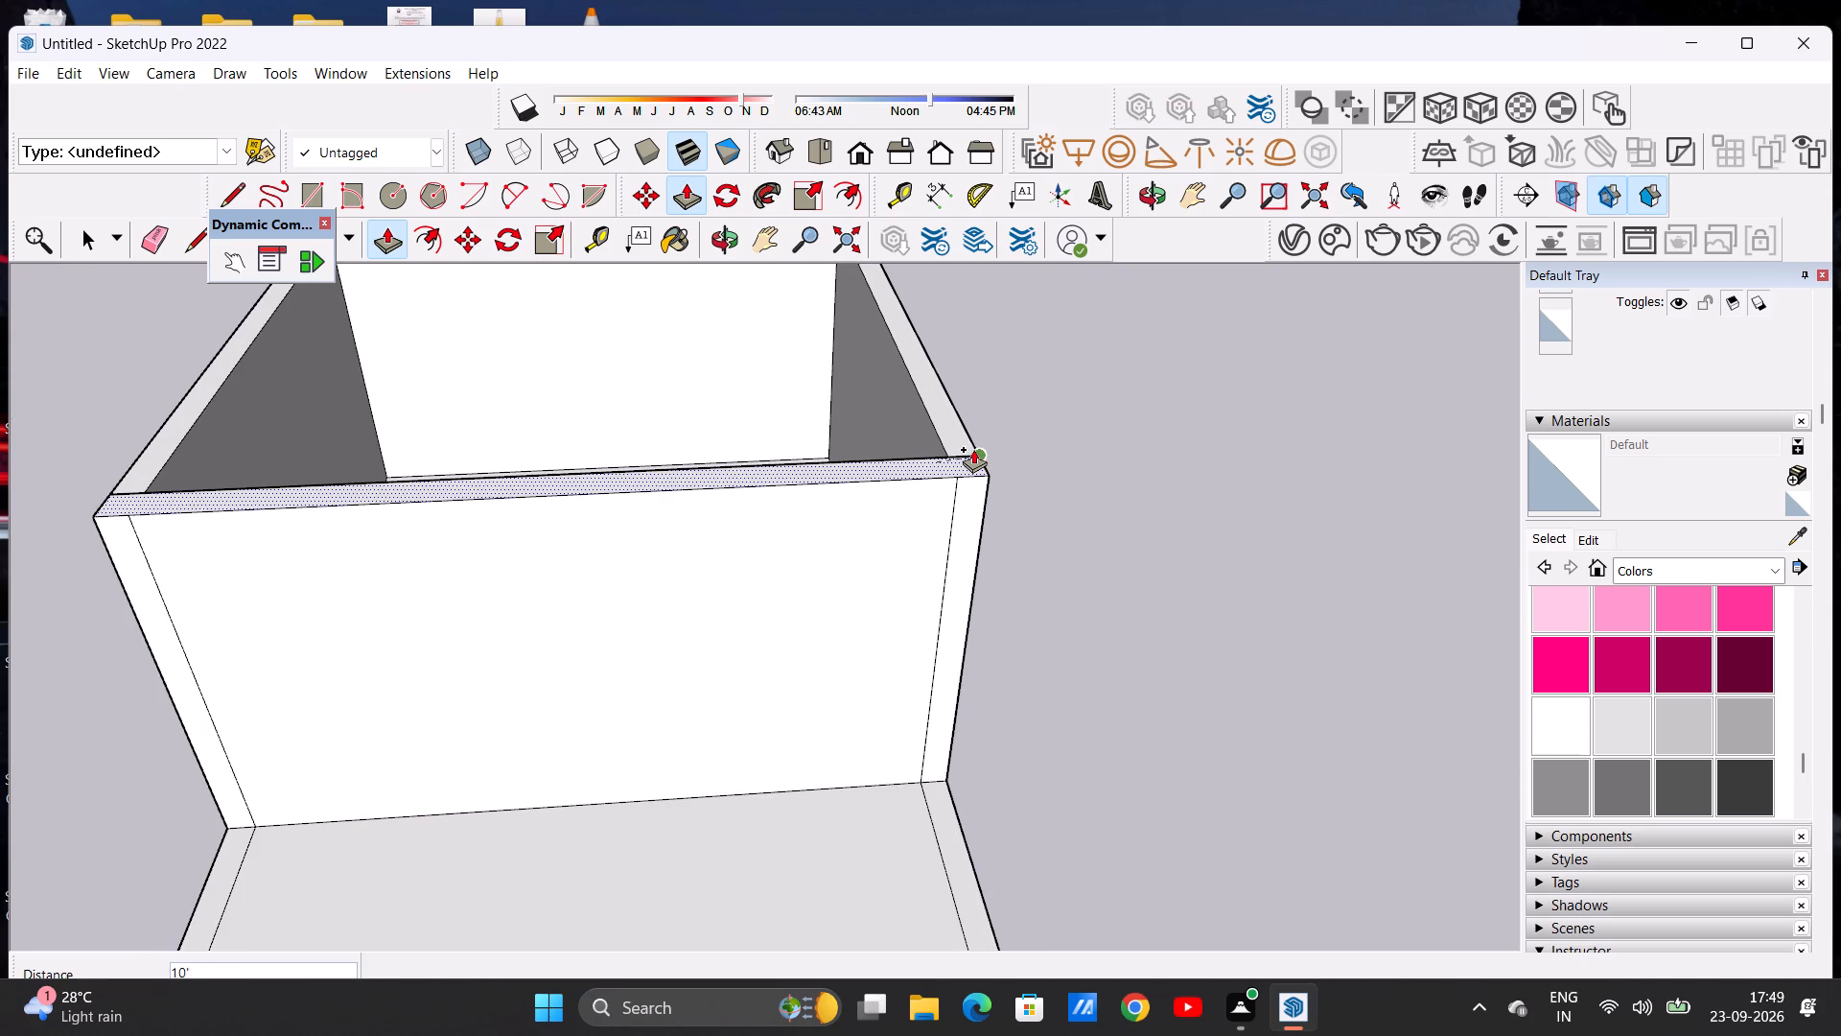
{"action": "left_click", "coordinate": [973, 449]}
{"action": "key", "text": "space"}
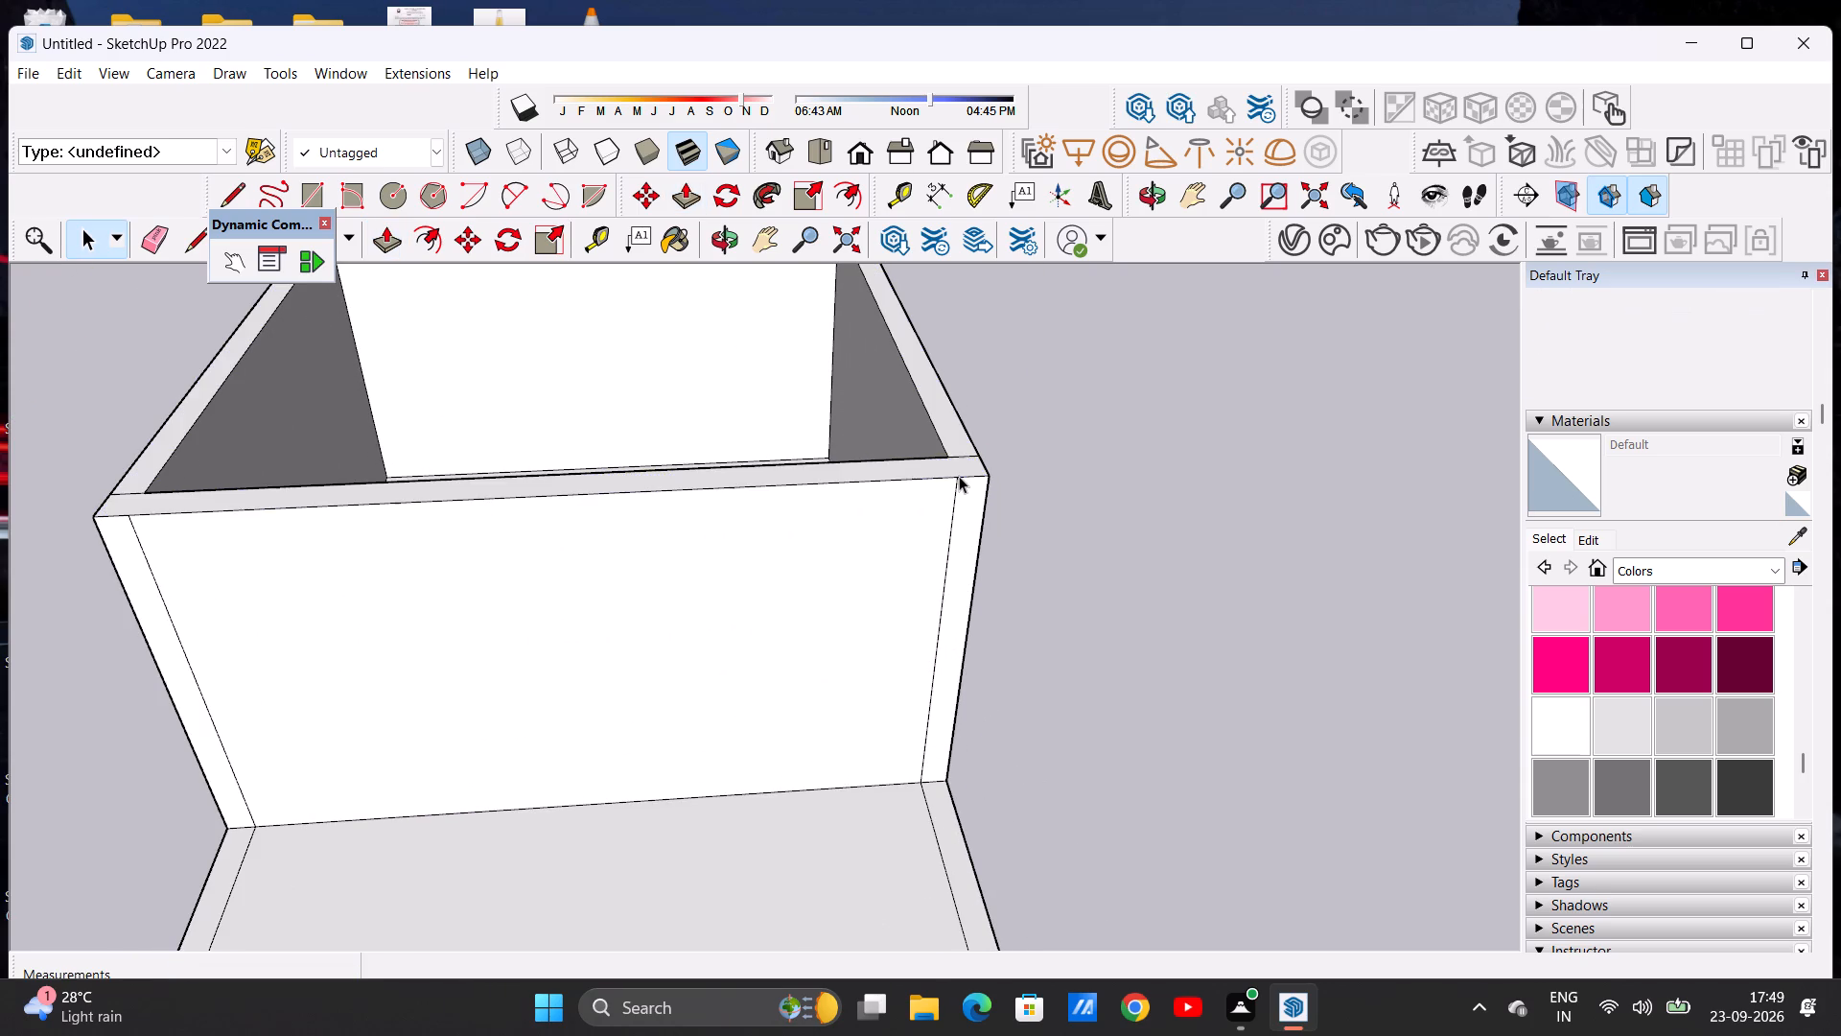
Examine the raised walls, partition and flat front room area from several angles.
{"action": "scroll", "coordinate": [834, 422], "scroll_direction": "down", "scroll_amount": 13}
{"action": "middle_click_drag", "start_coordinate": [818, 382], "coordinate": [752, 553]}
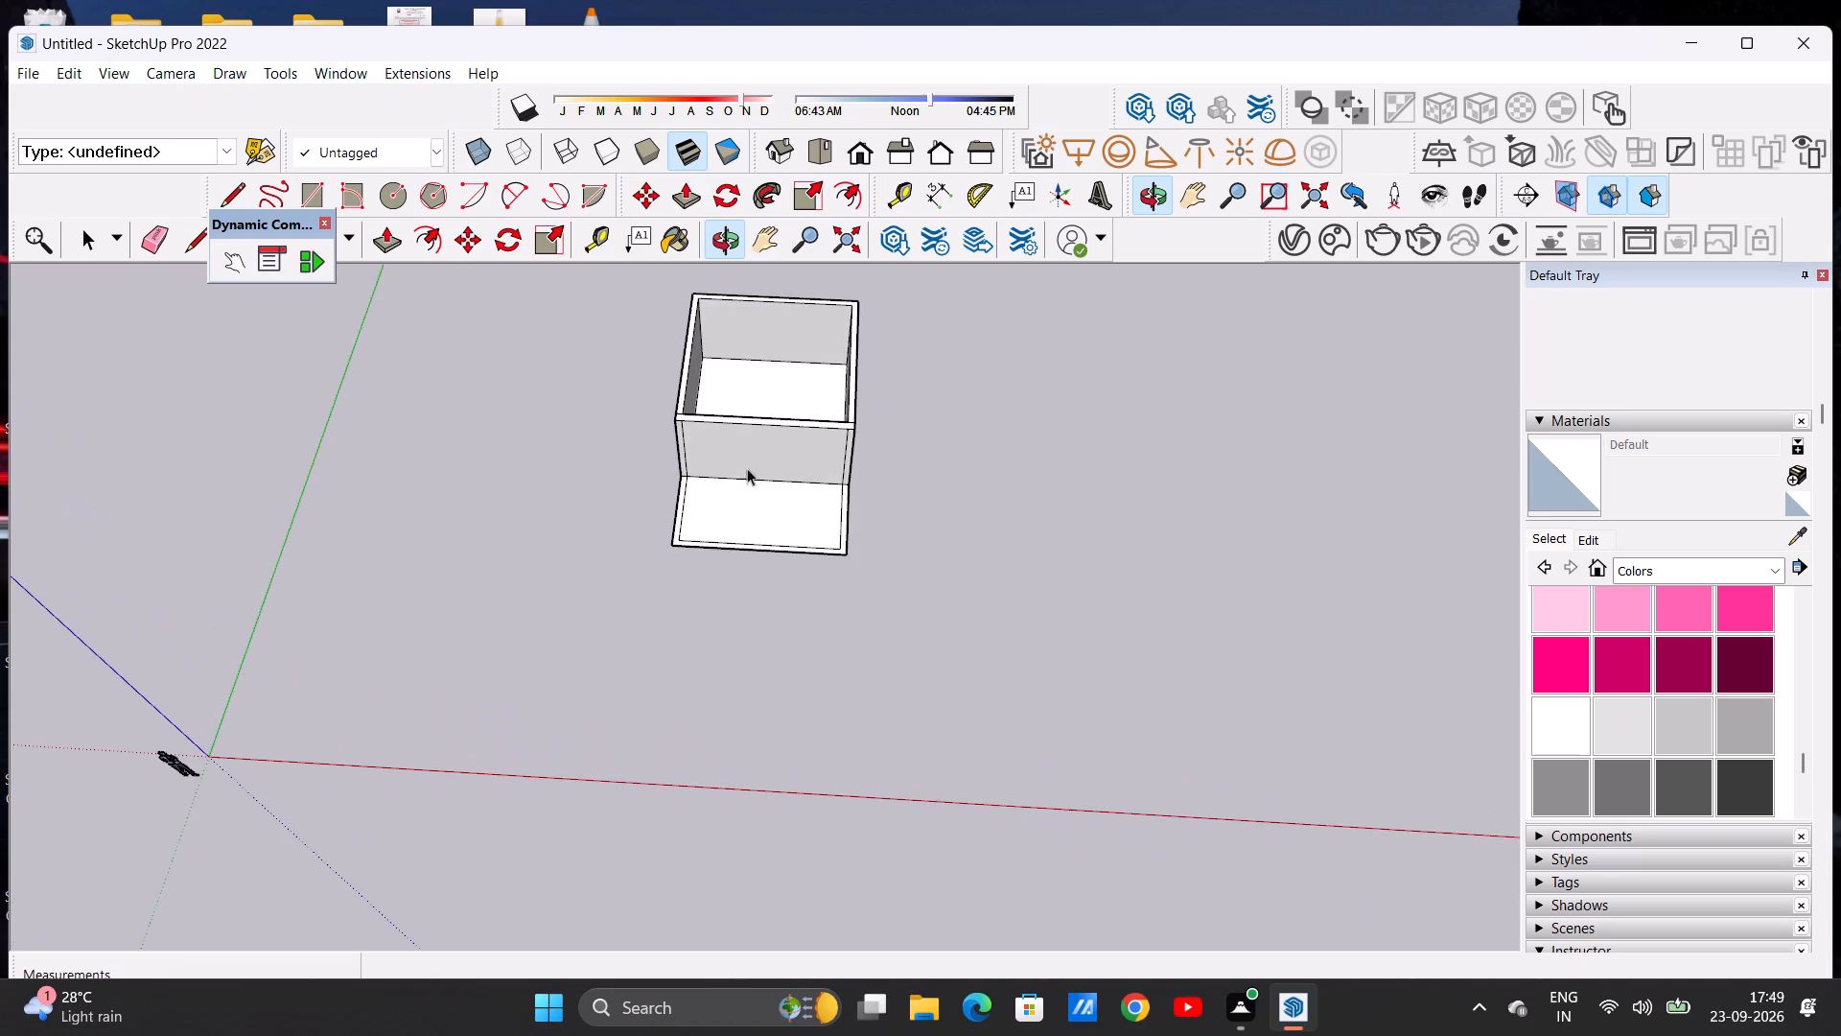
{"action": "scroll", "coordinate": [829, 372], "scroll_direction": "up", "scroll_amount": 4}
{"action": "scroll", "coordinate": [735, 388], "scroll_direction": "up", "scroll_amount": 1}
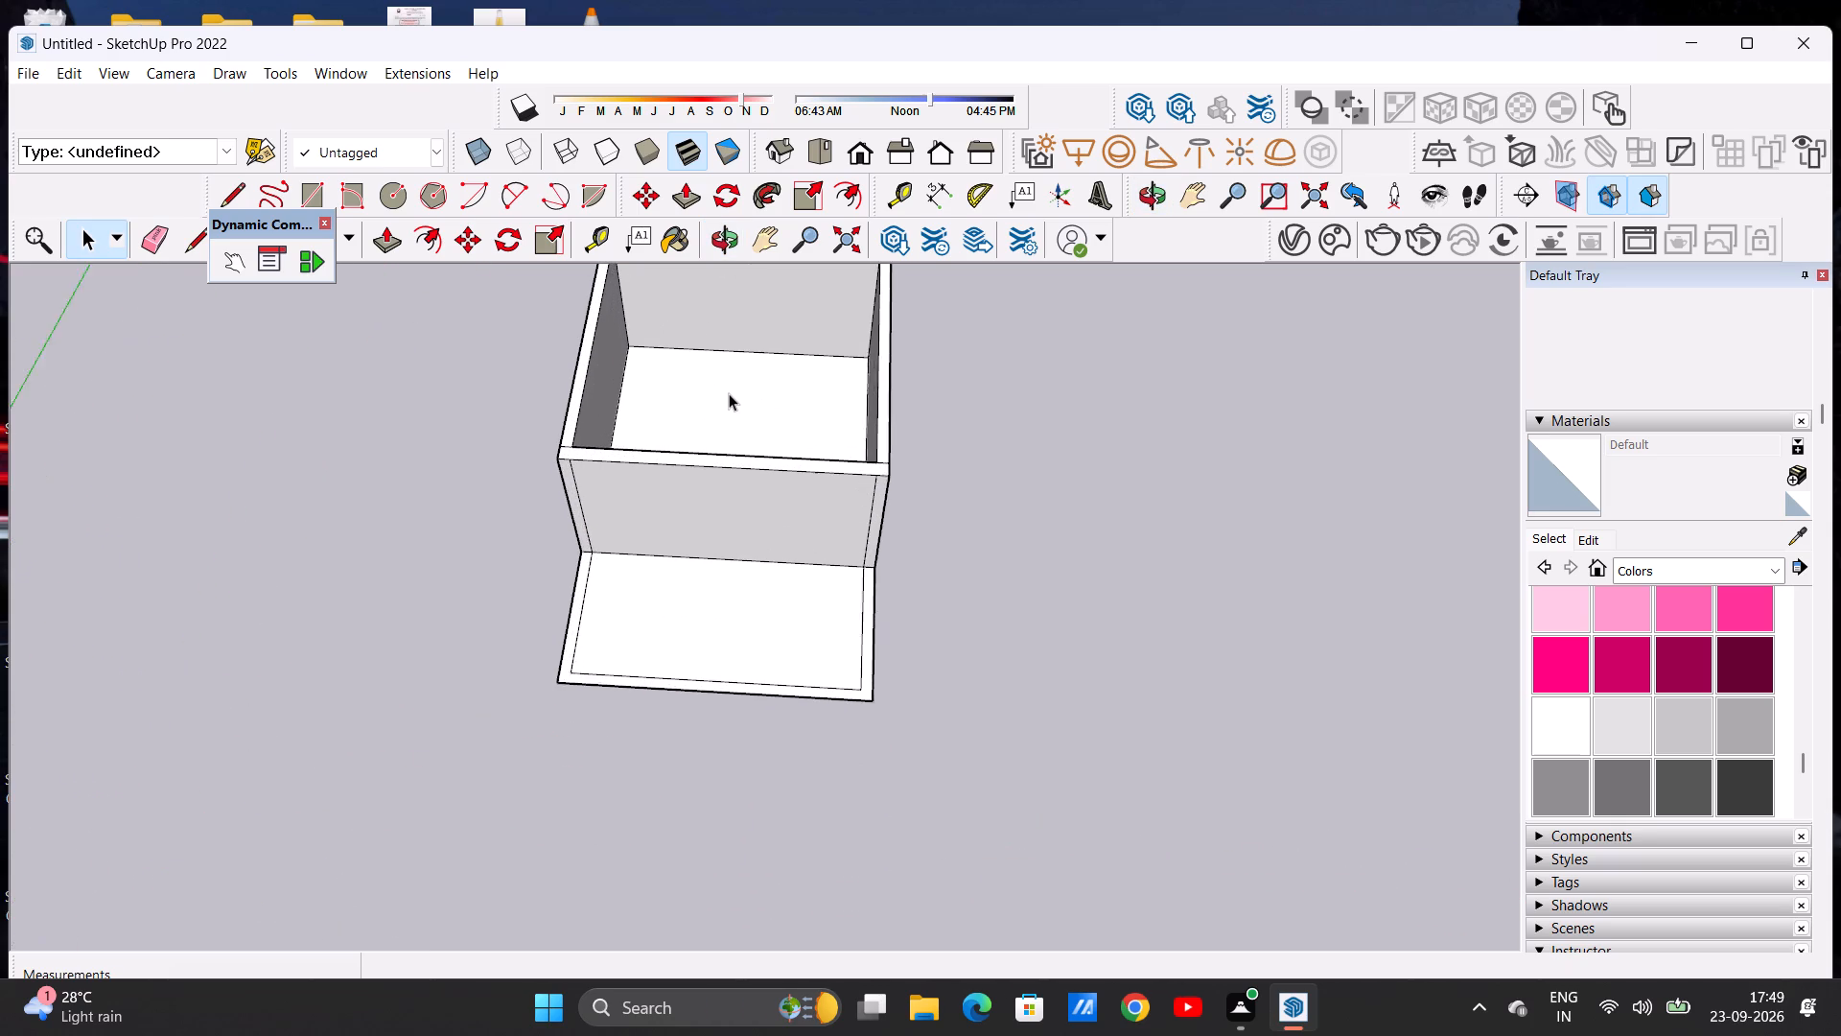
{"action": "scroll", "coordinate": [729, 393], "scroll_direction": "up", "scroll_amount": 3}
{"action": "scroll", "coordinate": [711, 377], "scroll_direction": "down", "scroll_amount": 6}
{"action": "middle_click_drag", "start_coordinate": [704, 561], "coordinate": [710, 434]}
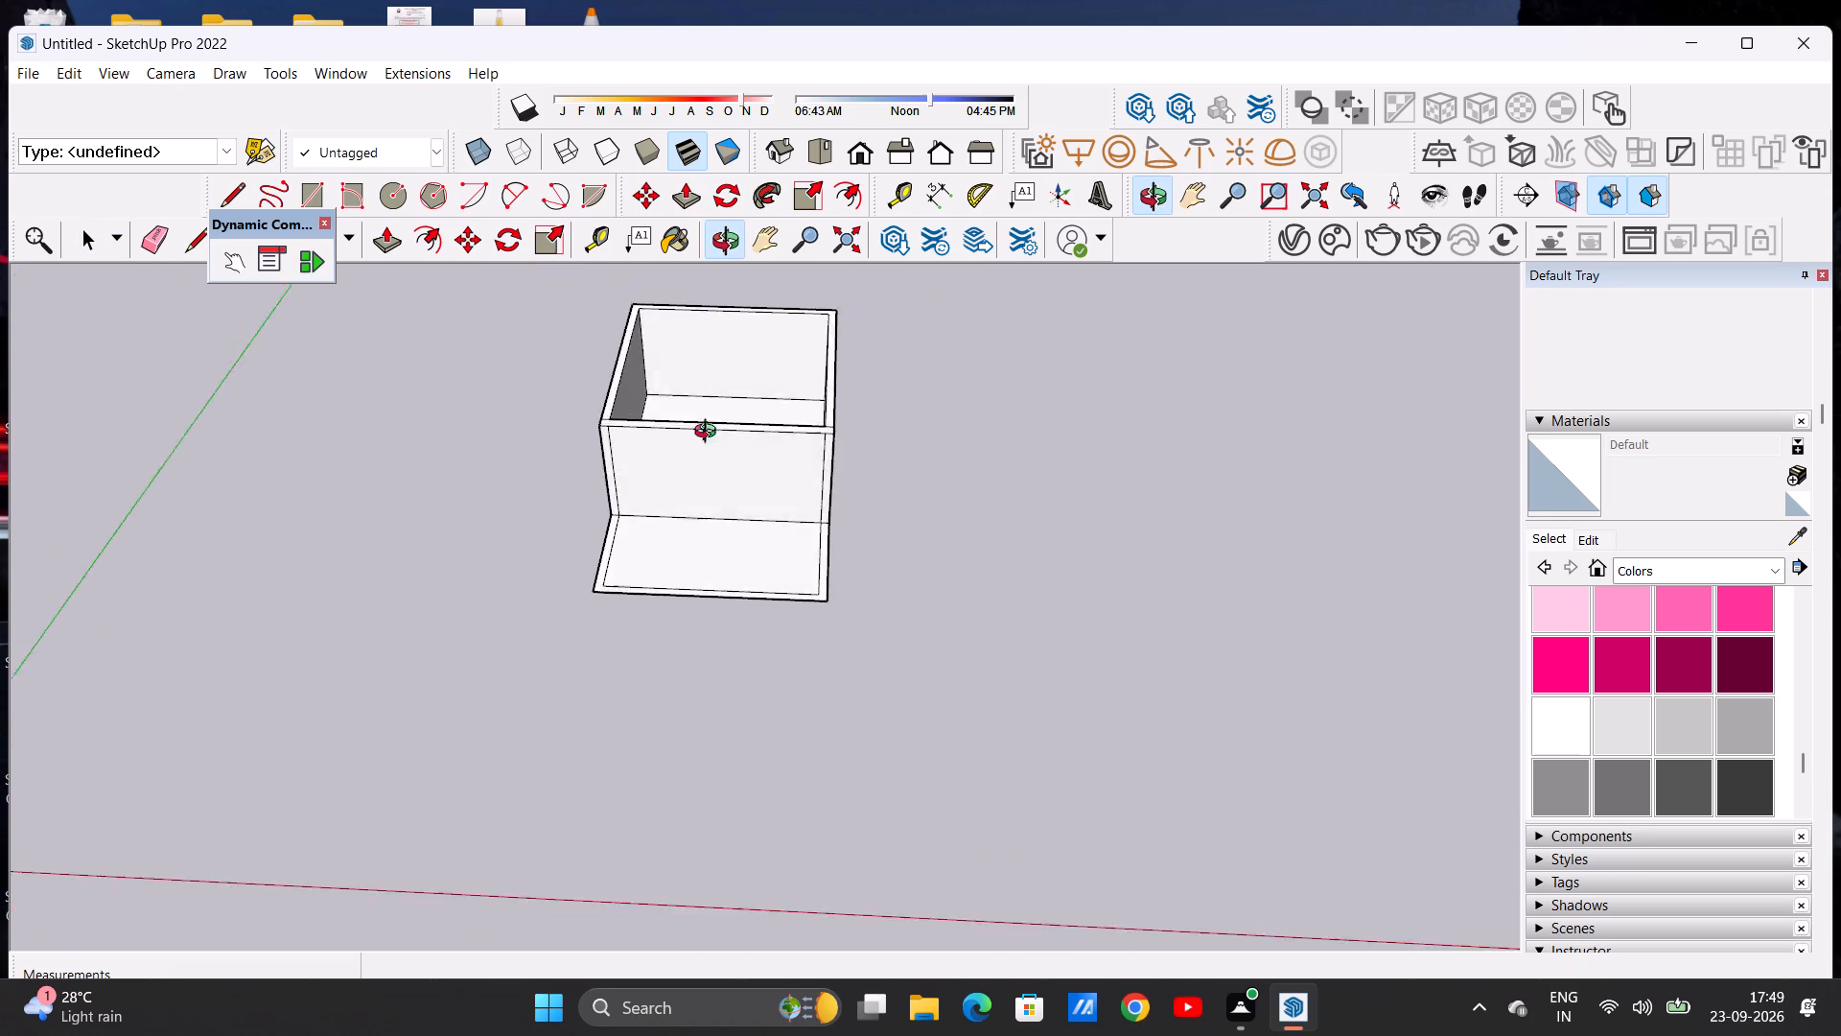
{"action": "middle_click_drag", "start_coordinate": [710, 434], "coordinate": [711, 338]}
{"action": "middle_click_drag", "start_coordinate": [728, 697], "coordinate": [721, 552]}
{"action": "scroll", "coordinate": [710, 549], "scroll_direction": "up", "scroll_amount": 14}
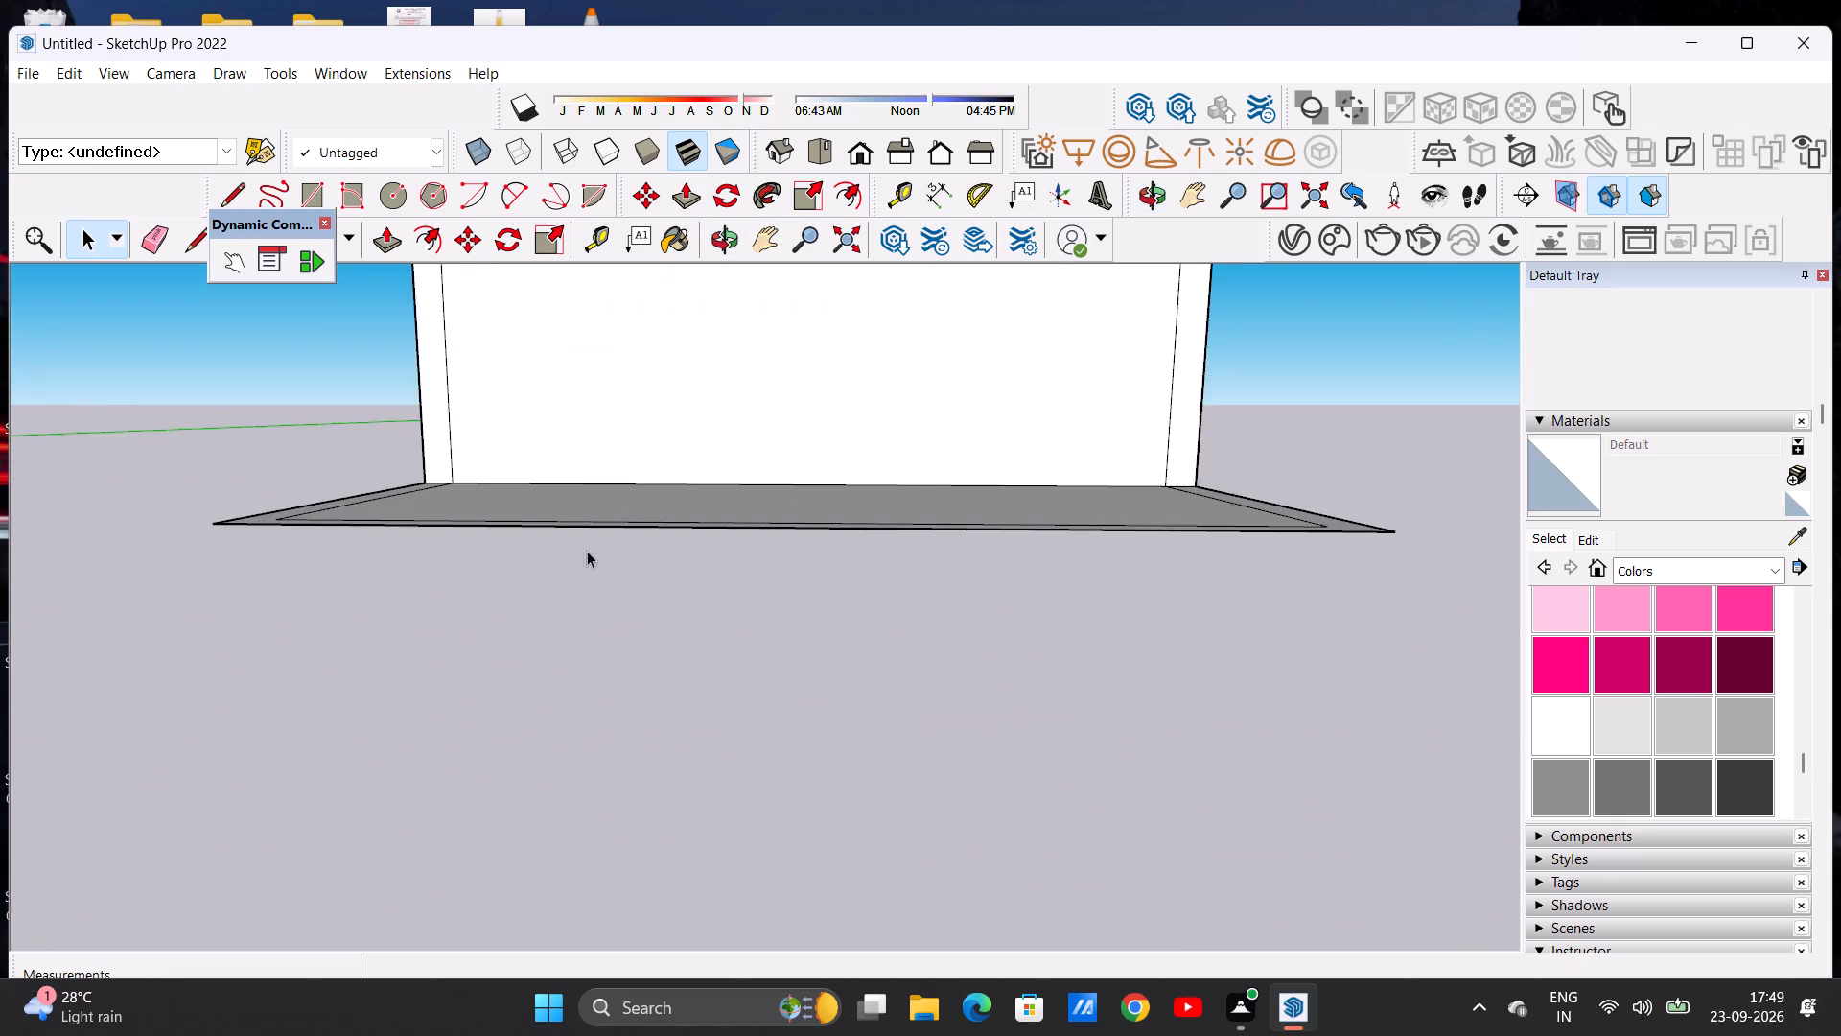
{"action": "scroll", "coordinate": [587, 551], "scroll_direction": "up", "scroll_amount": 9}
{"action": "scroll", "coordinate": [561, 542], "scroll_direction": "down", "scroll_amount": 19}
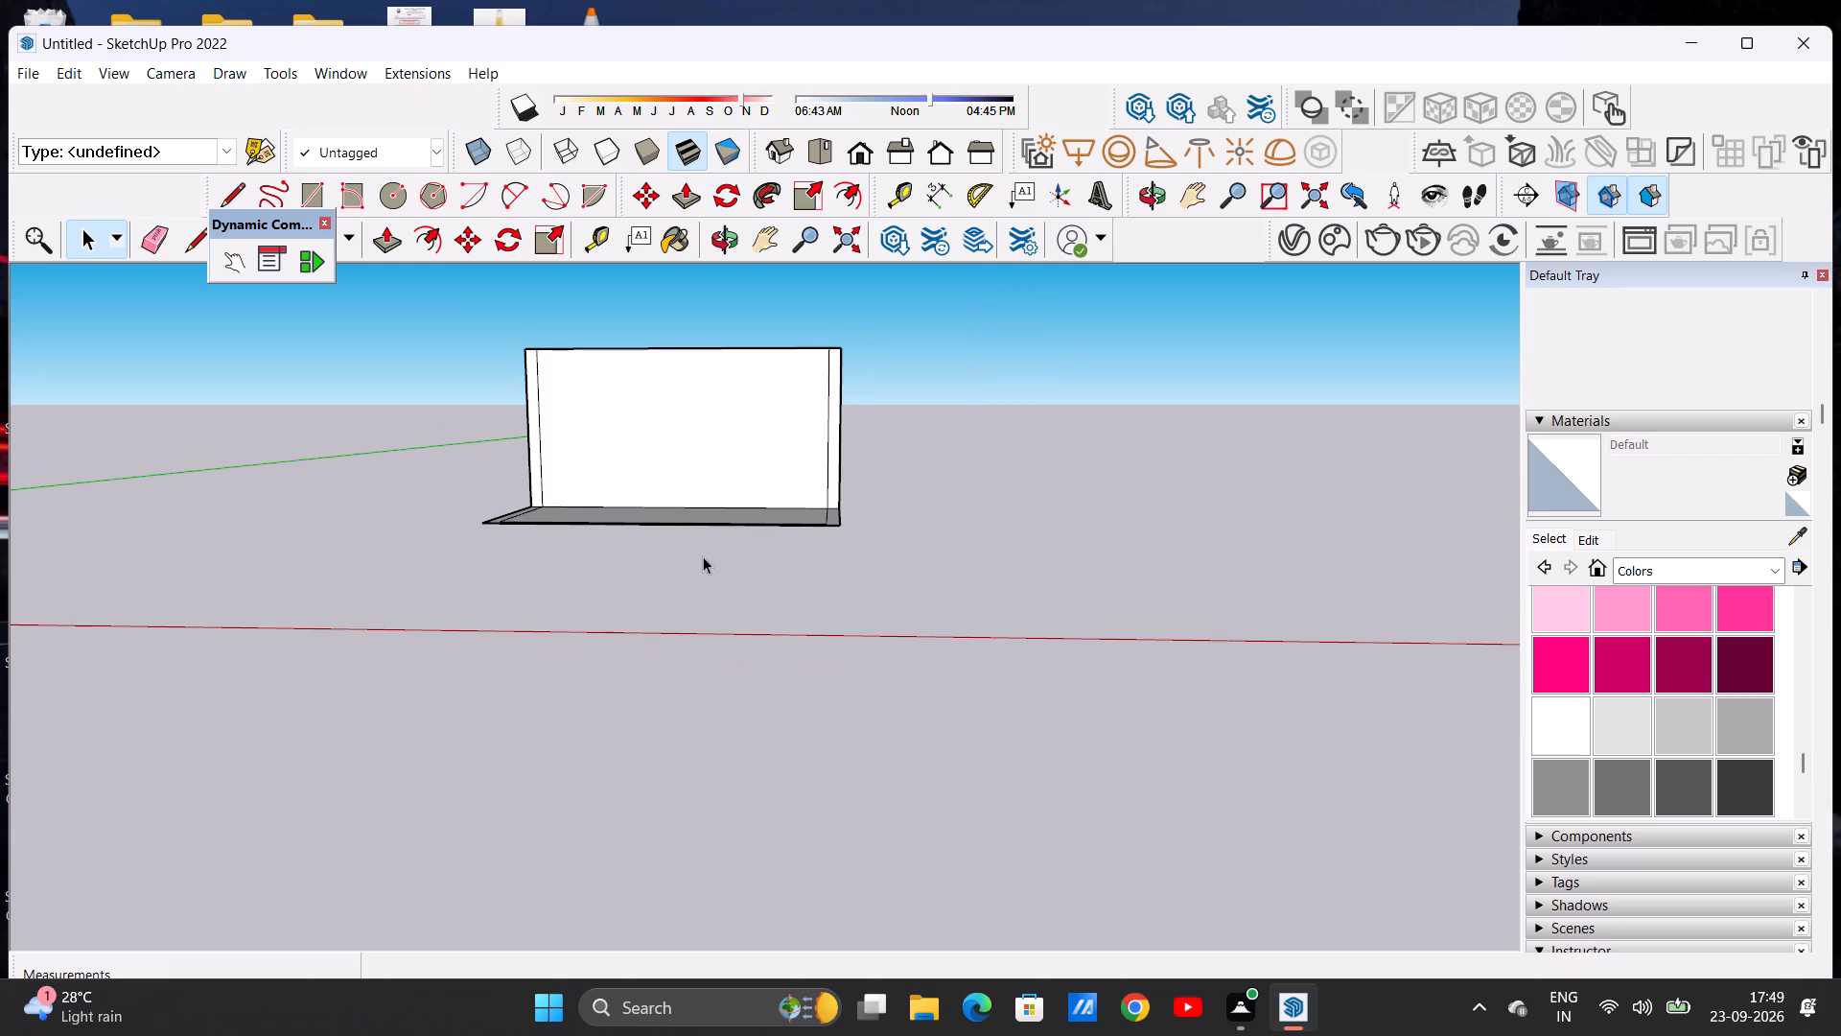
{"action": "middle_click_drag", "start_coordinate": [713, 575], "coordinate": [748, 694]}
{"action": "scroll", "coordinate": [681, 597], "scroll_direction": "down", "scroll_amount": 2}
{"action": "middle_click_drag", "start_coordinate": [714, 506], "coordinate": [651, 628]}
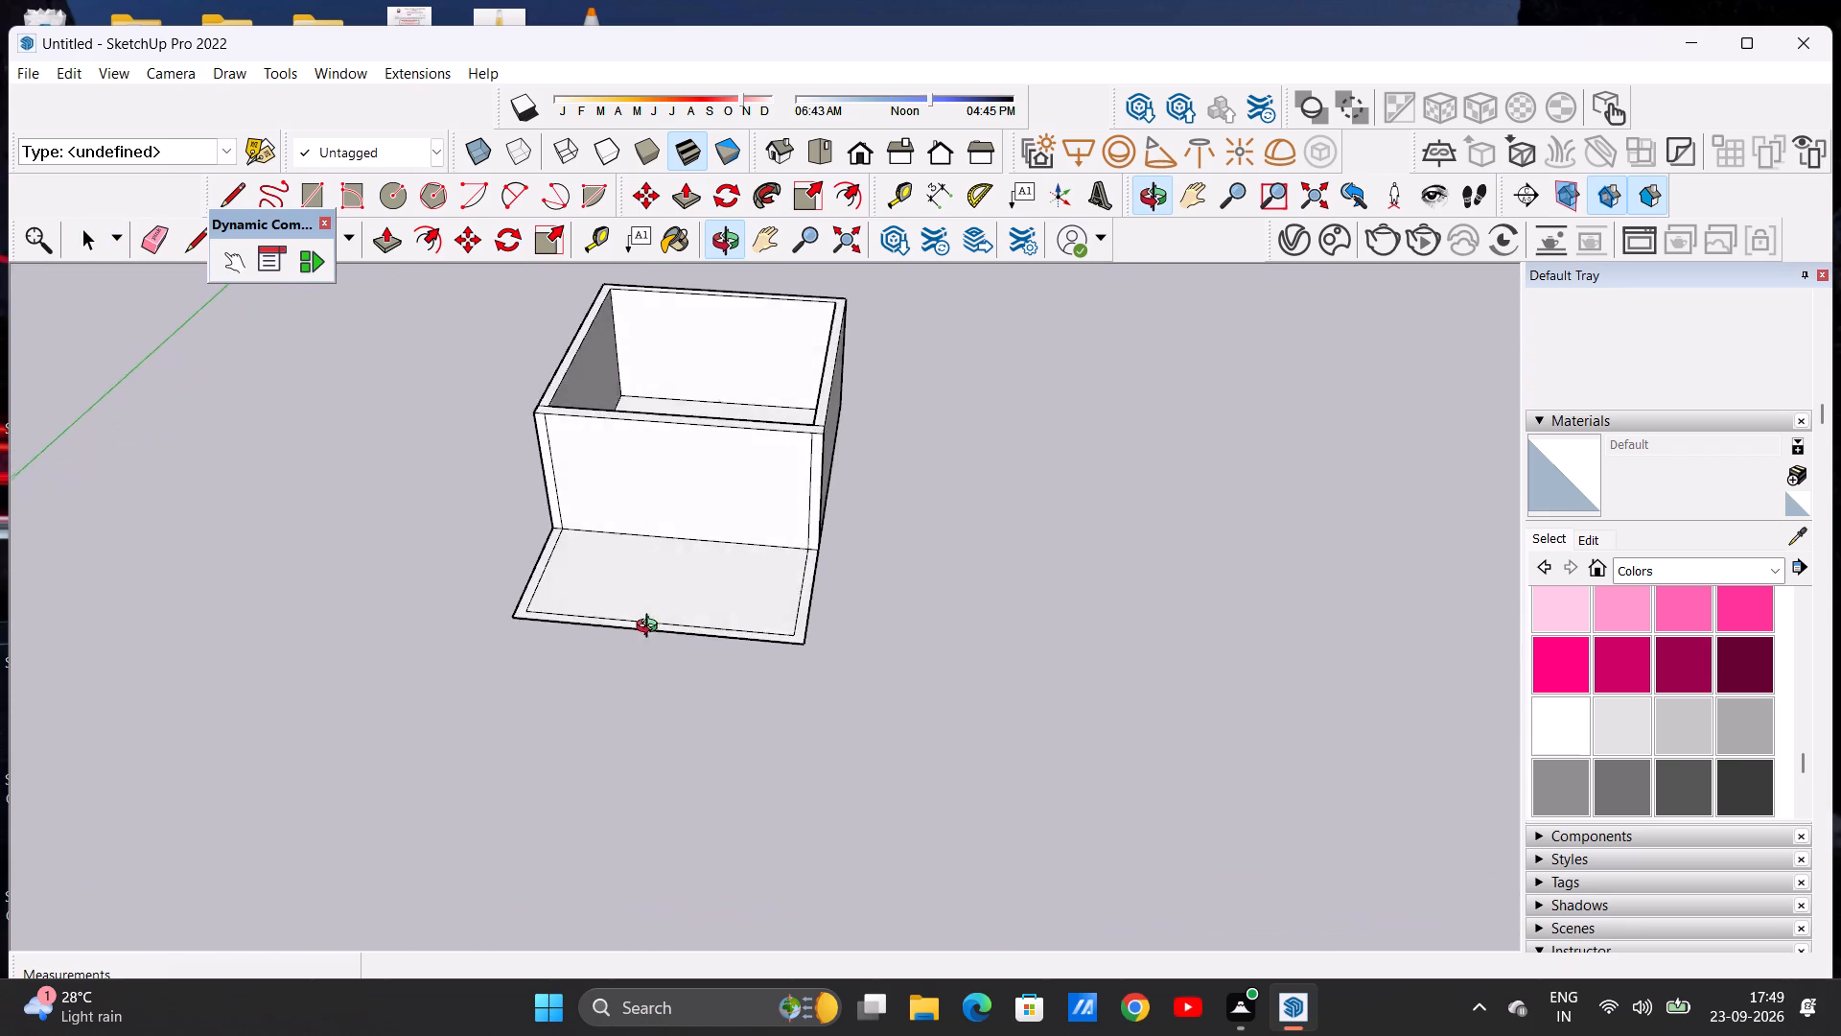
{"action": "middle_click_drag", "start_coordinate": [651, 628], "coordinate": [687, 657]}
{"action": "scroll", "coordinate": [686, 525], "scroll_direction": "down", "scroll_amount": 7}
{"action": "scroll", "coordinate": [659, 398], "scroll_direction": "up", "scroll_amount": 7}
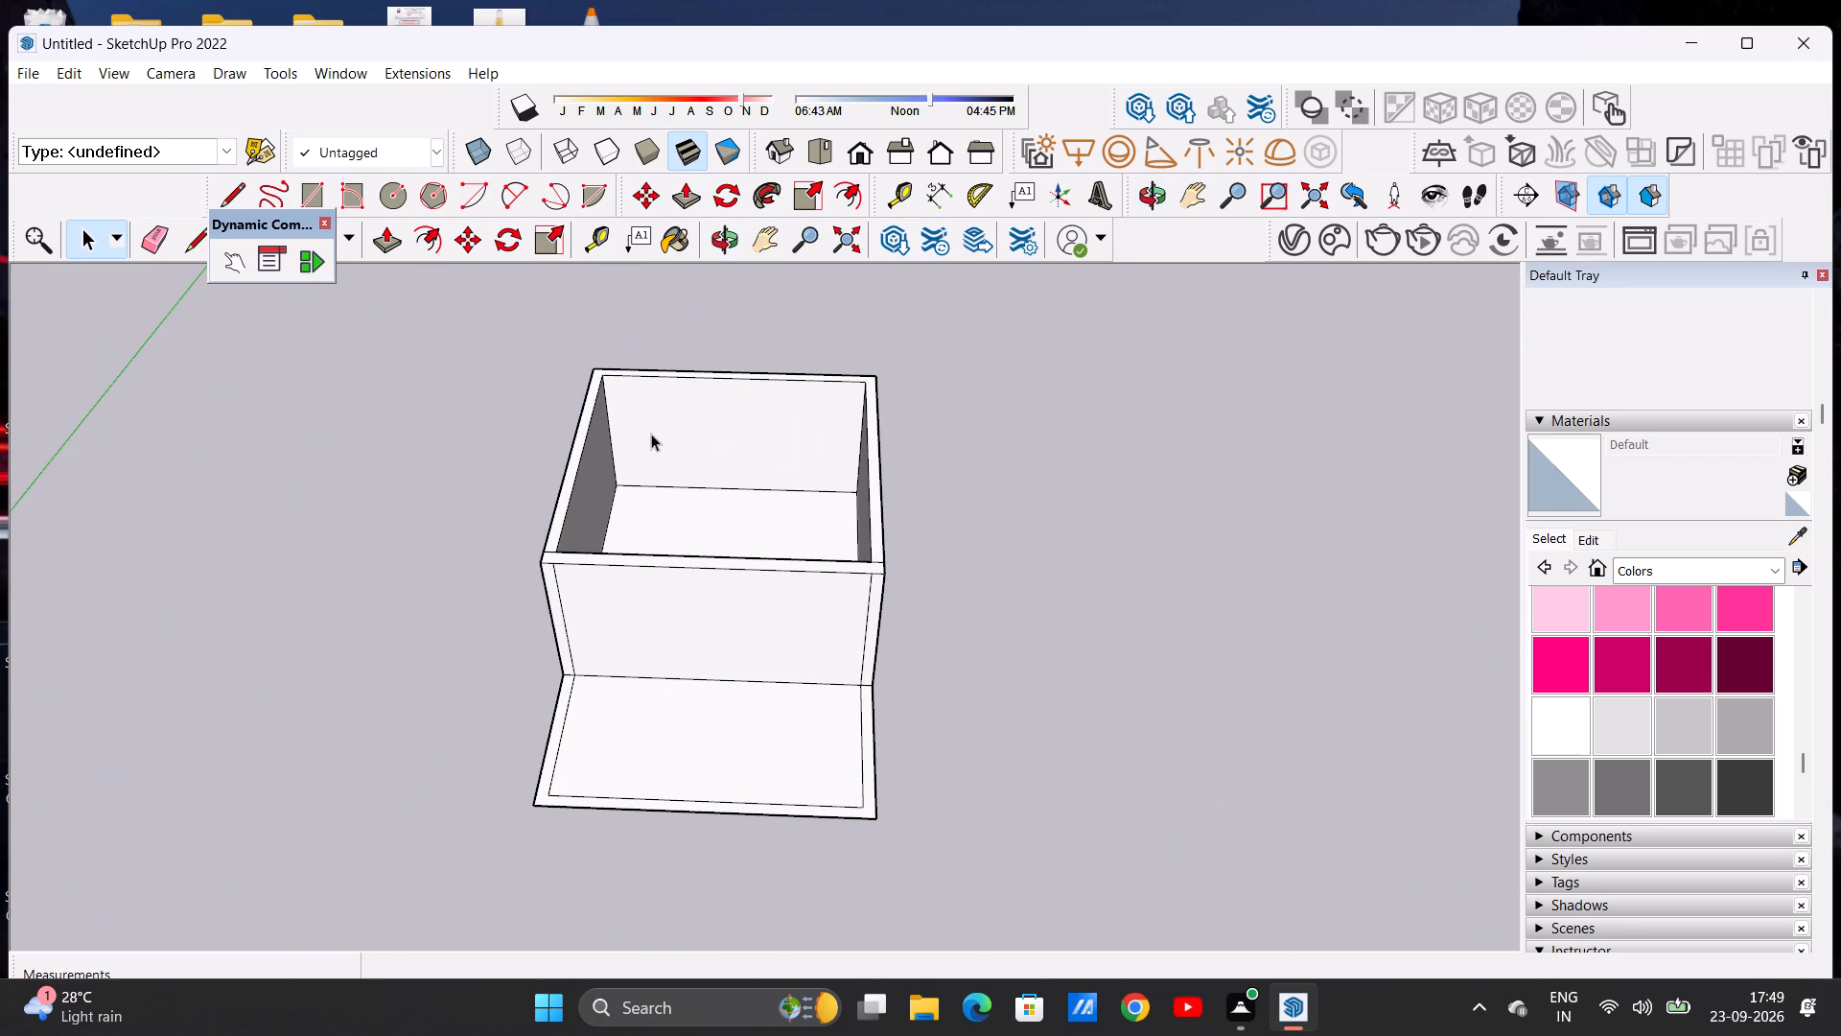
{"action": "scroll", "coordinate": [705, 523], "scroll_direction": "up", "scroll_amount": 5}
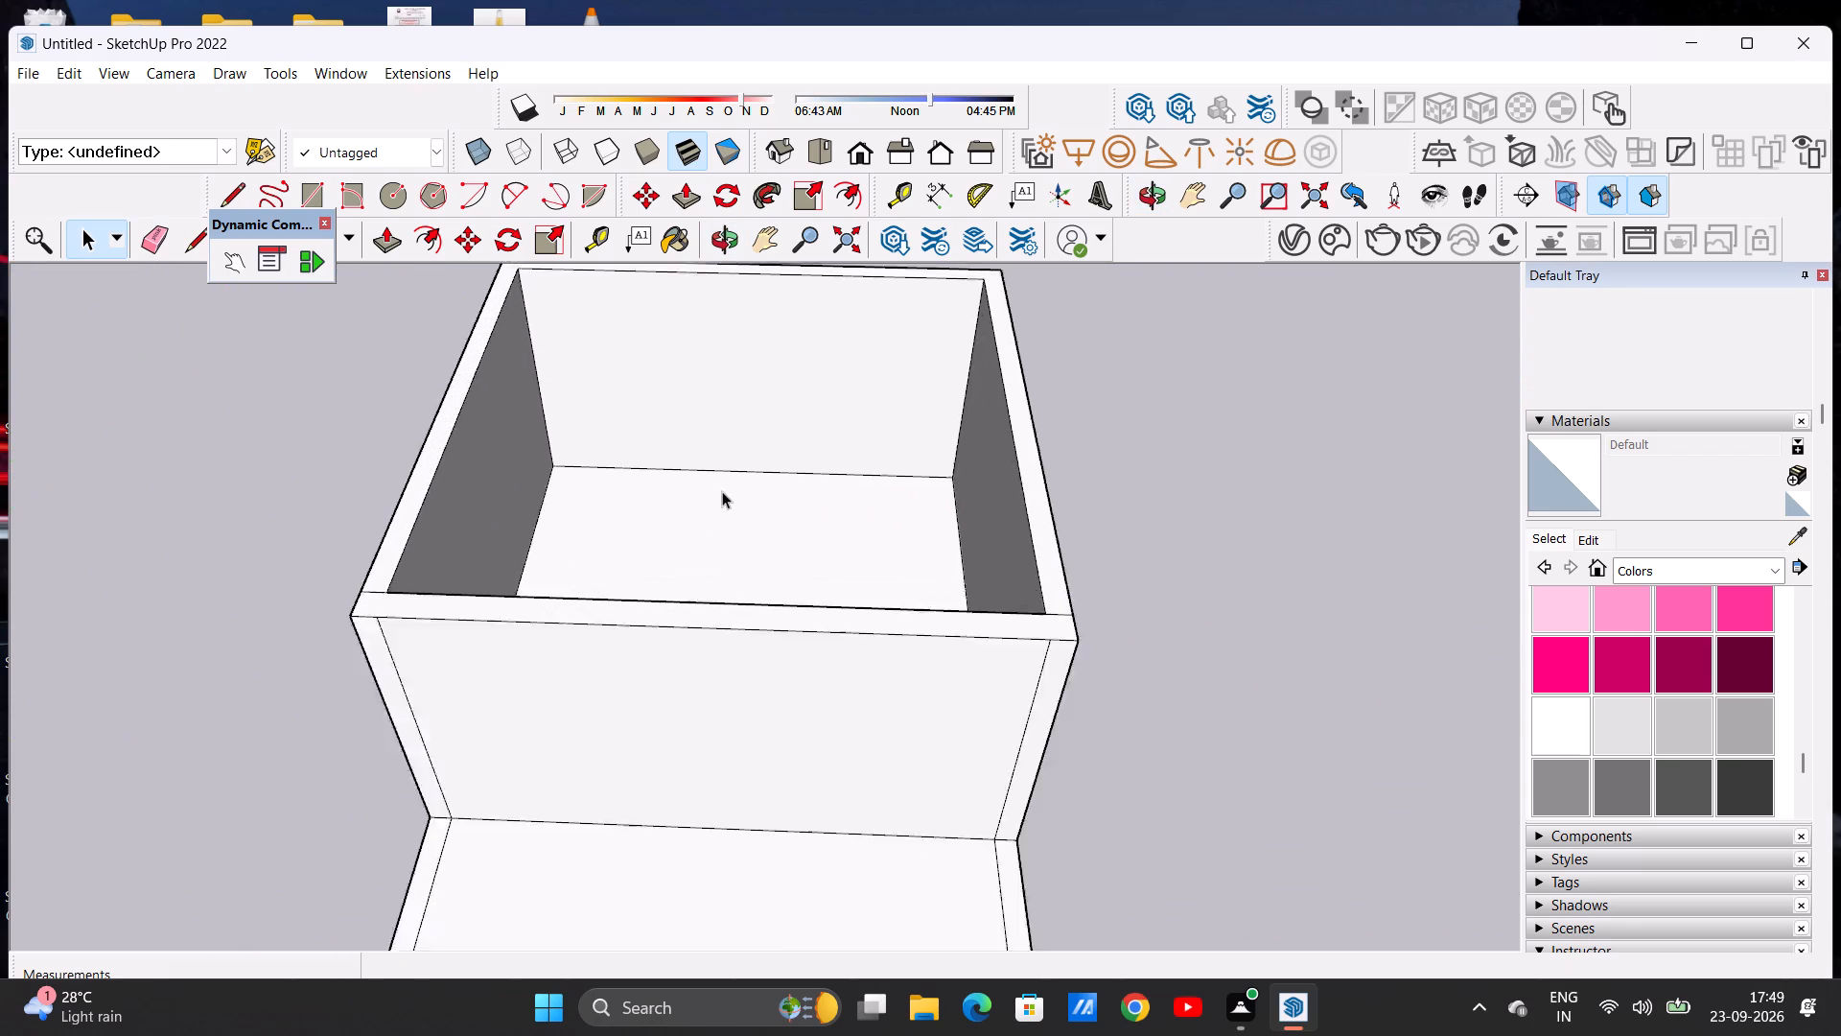
{"action": "scroll", "coordinate": [737, 438], "scroll_direction": "up", "scroll_amount": 4}
{"action": "scroll", "coordinate": [737, 419], "scroll_direction": "down", "scroll_amount": 7}
{"action": "middle_click_drag", "start_coordinate": [748, 408], "coordinate": [754, 497]}
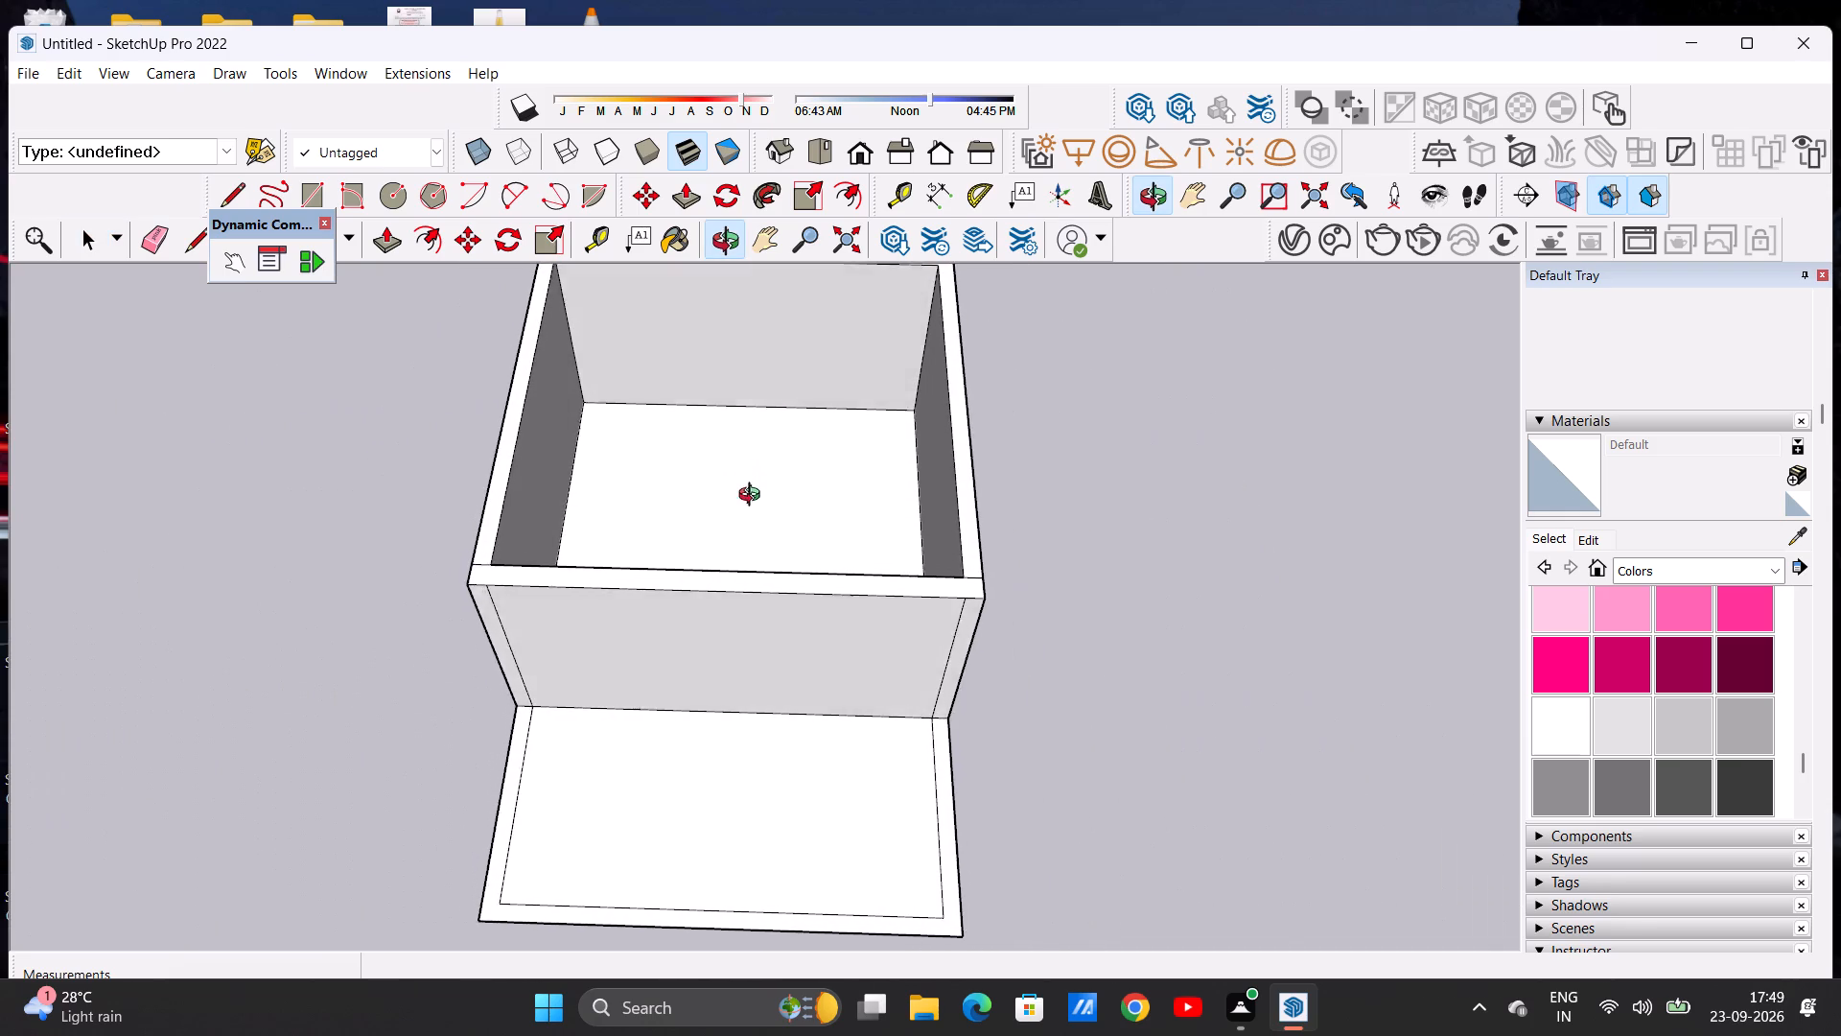
{"action": "middle_click_drag", "start_coordinate": [754, 497], "coordinate": [754, 500]}
{"action": "scroll", "coordinate": [761, 416], "scroll_direction": "down", "scroll_amount": 6}
{"action": "scroll", "coordinate": [754, 459], "scroll_direction": "up", "scroll_amount": 1}
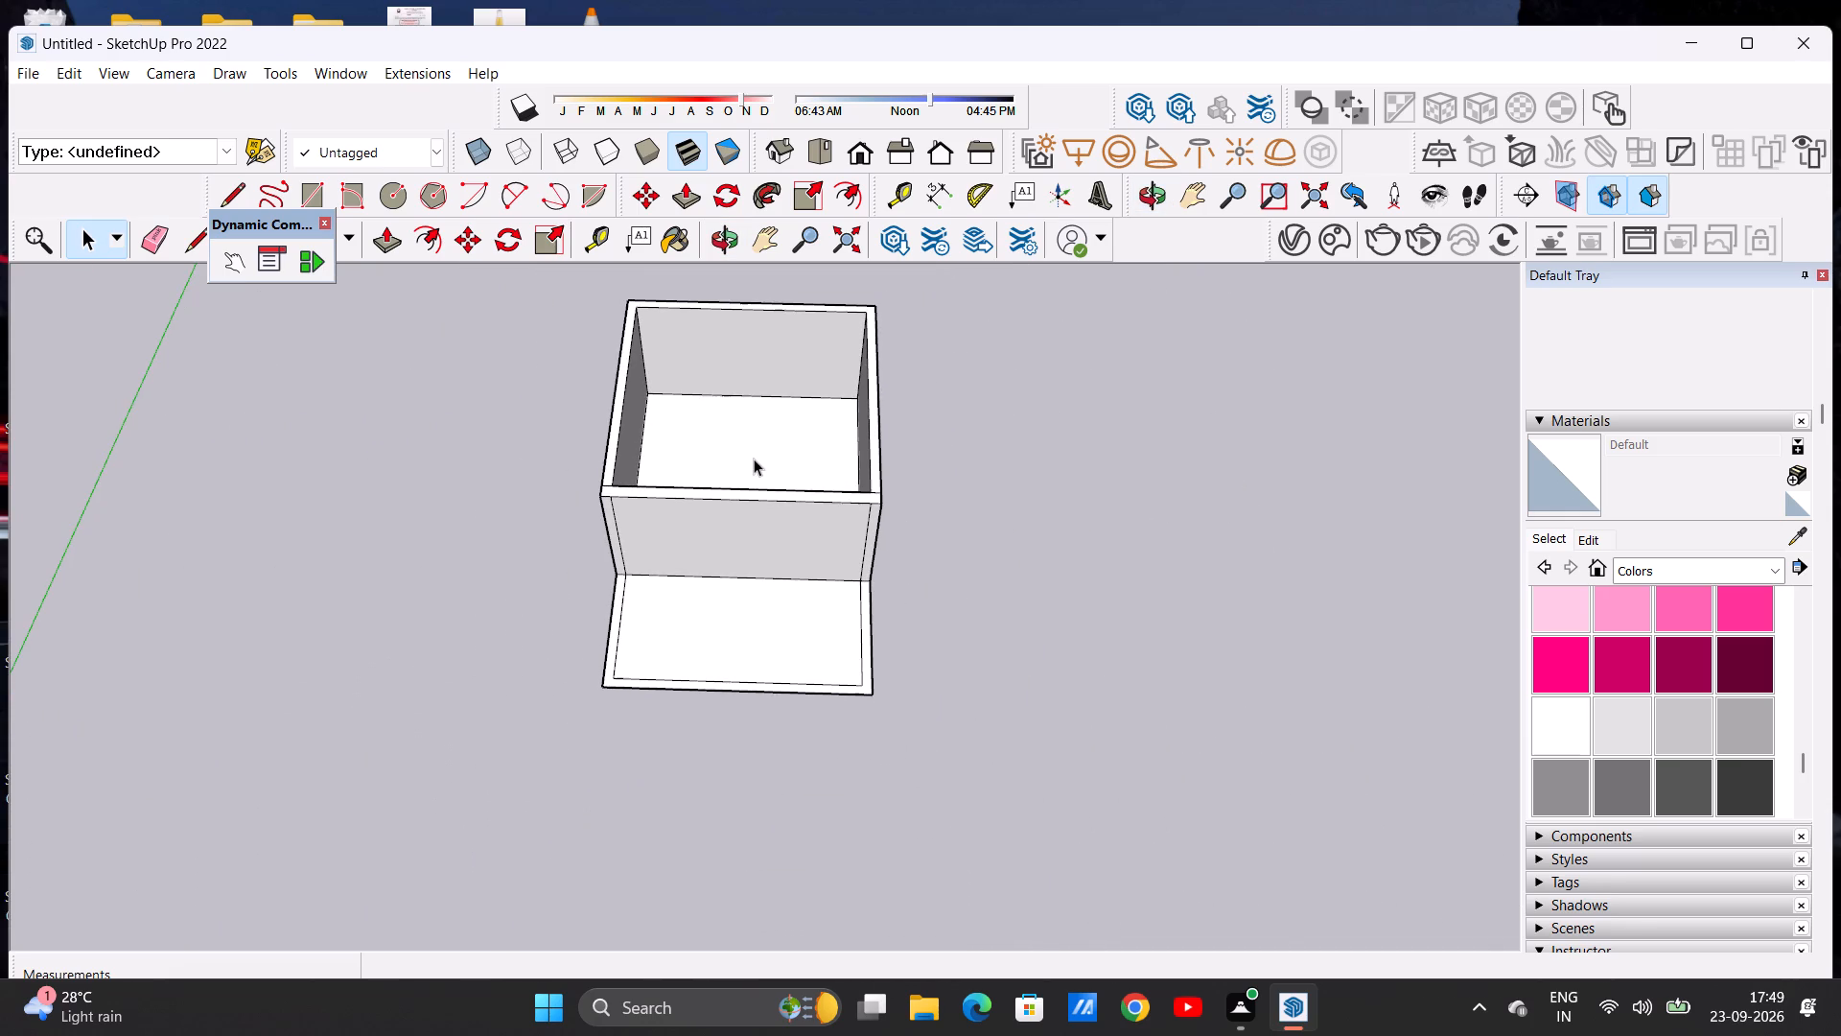
Copy the larger room's floor face with its edges about 23' 10" along the red direction, clear of the building.
{"action": "scroll", "coordinate": [754, 459], "scroll_direction": "up", "scroll_amount": 2}
{"action": "middle_click_drag", "start_coordinate": [756, 442], "coordinate": [773, 545]}
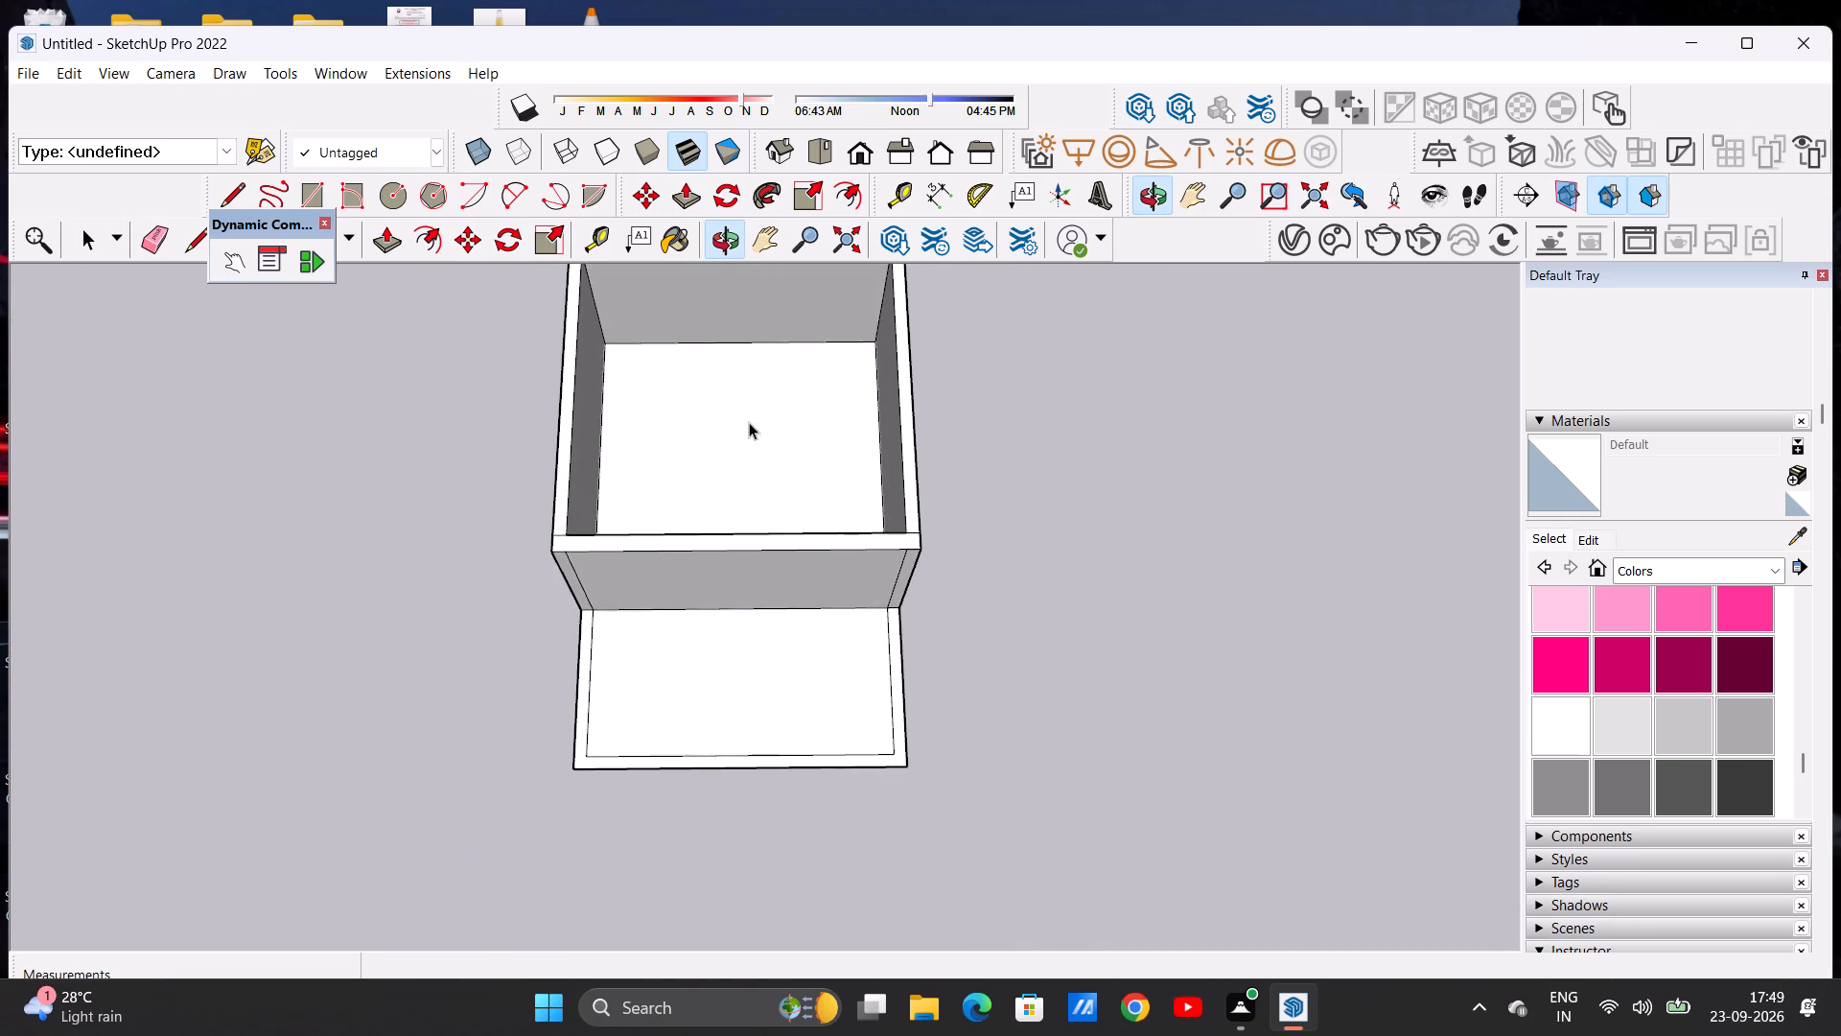
{"action": "scroll", "coordinate": [749, 422], "scroll_direction": "down", "scroll_amount": 6}
{"action": "middle_click_drag", "start_coordinate": [799, 497], "coordinate": [795, 578]}
{"action": "scroll", "coordinate": [834, 444], "scroll_direction": "up", "scroll_amount": 5}
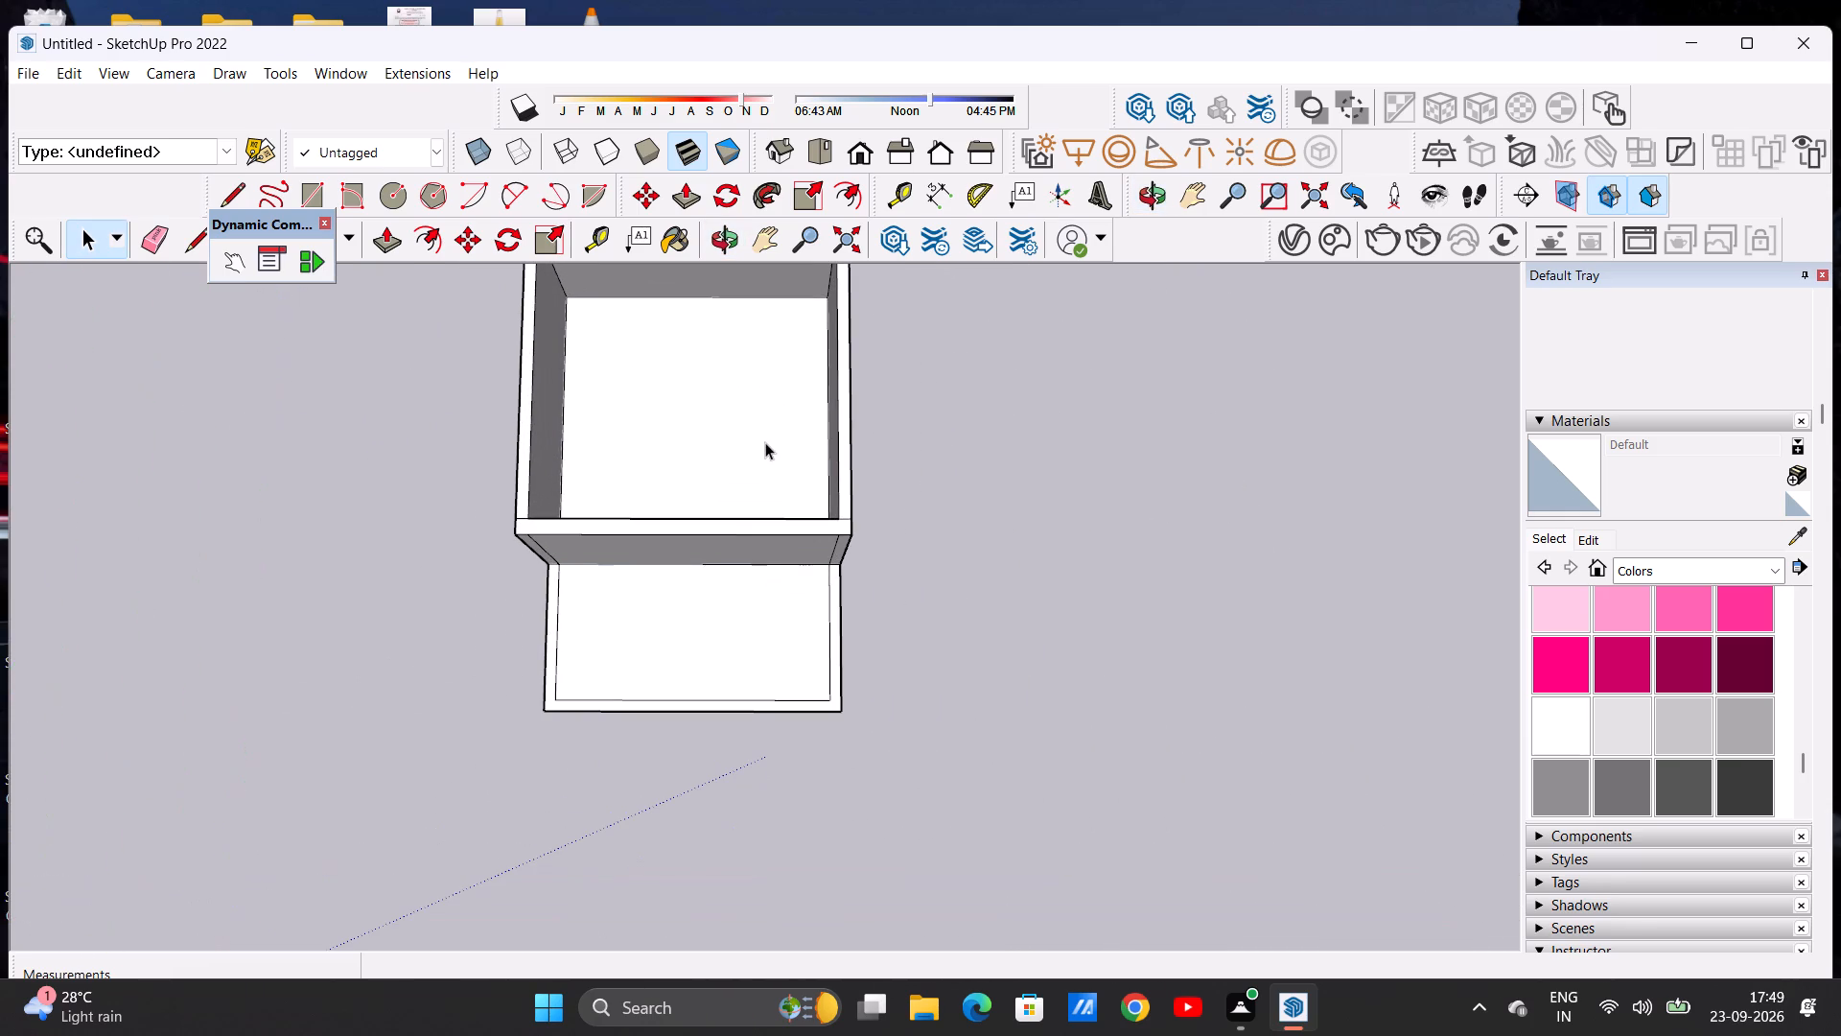
{"action": "double_click", "coordinate": [752, 461]}
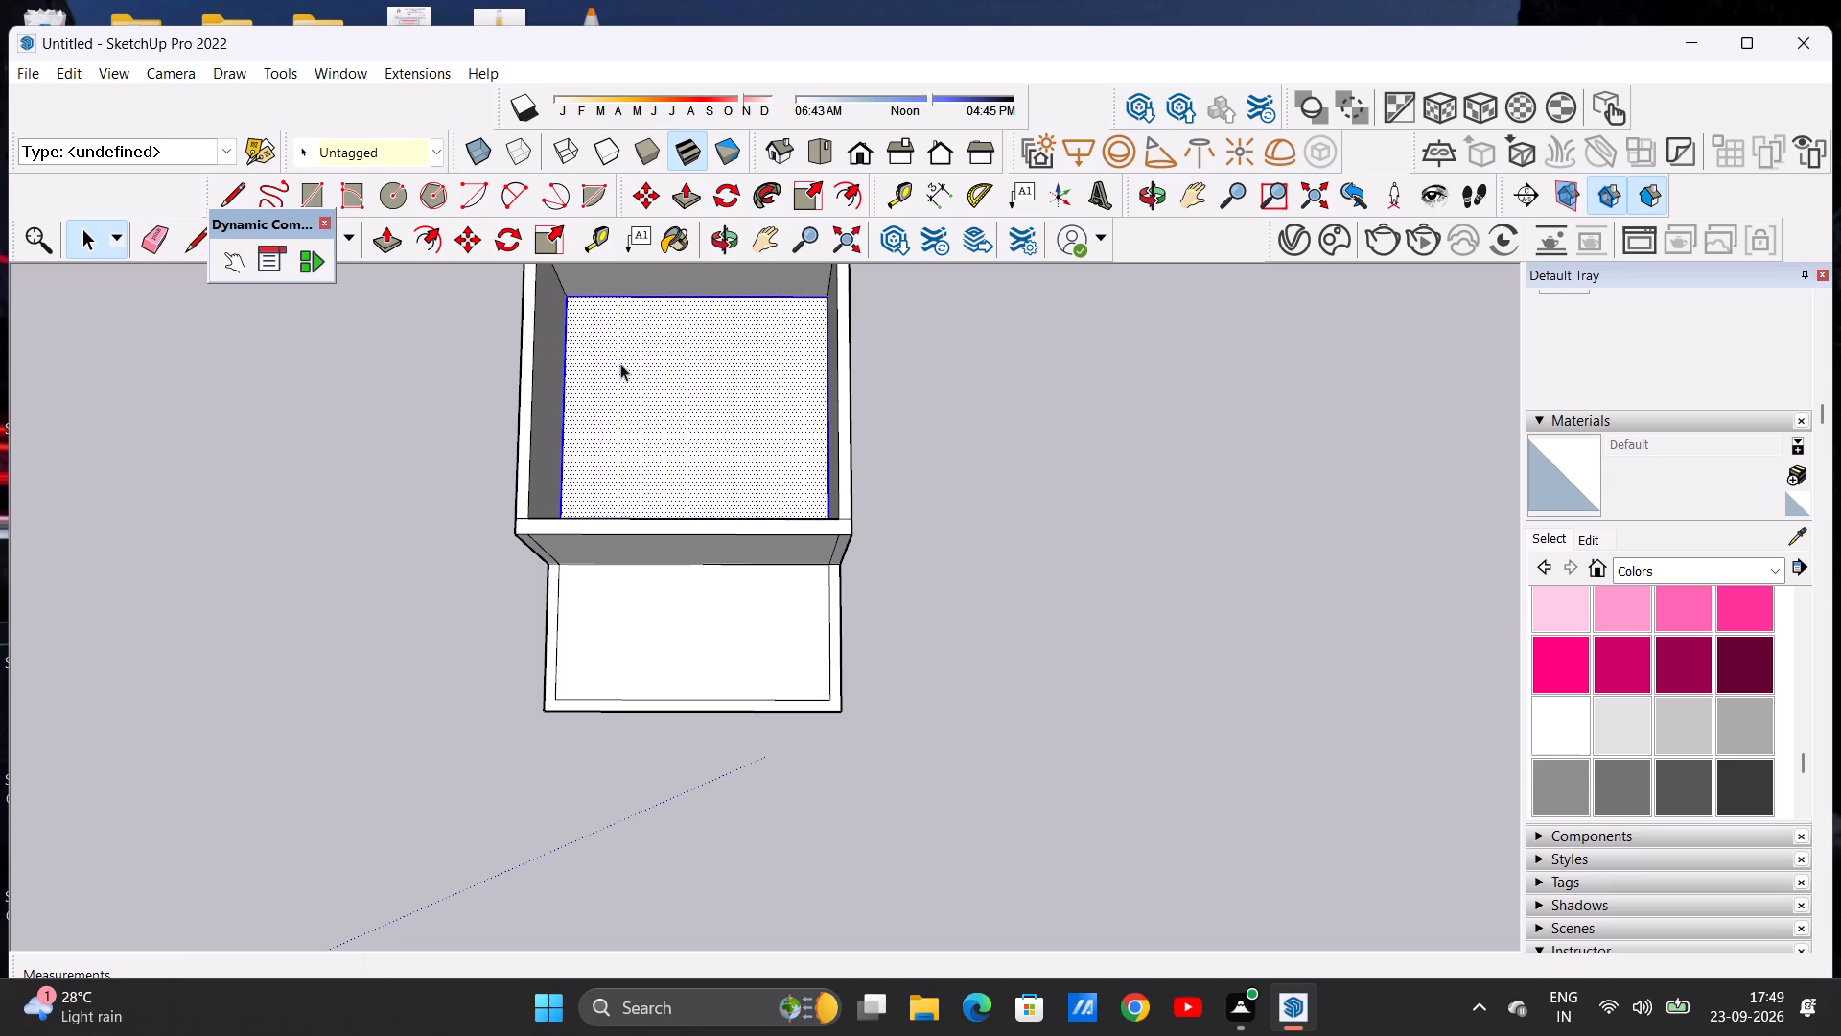
{"action": "left_click", "coordinate": [459, 229]}
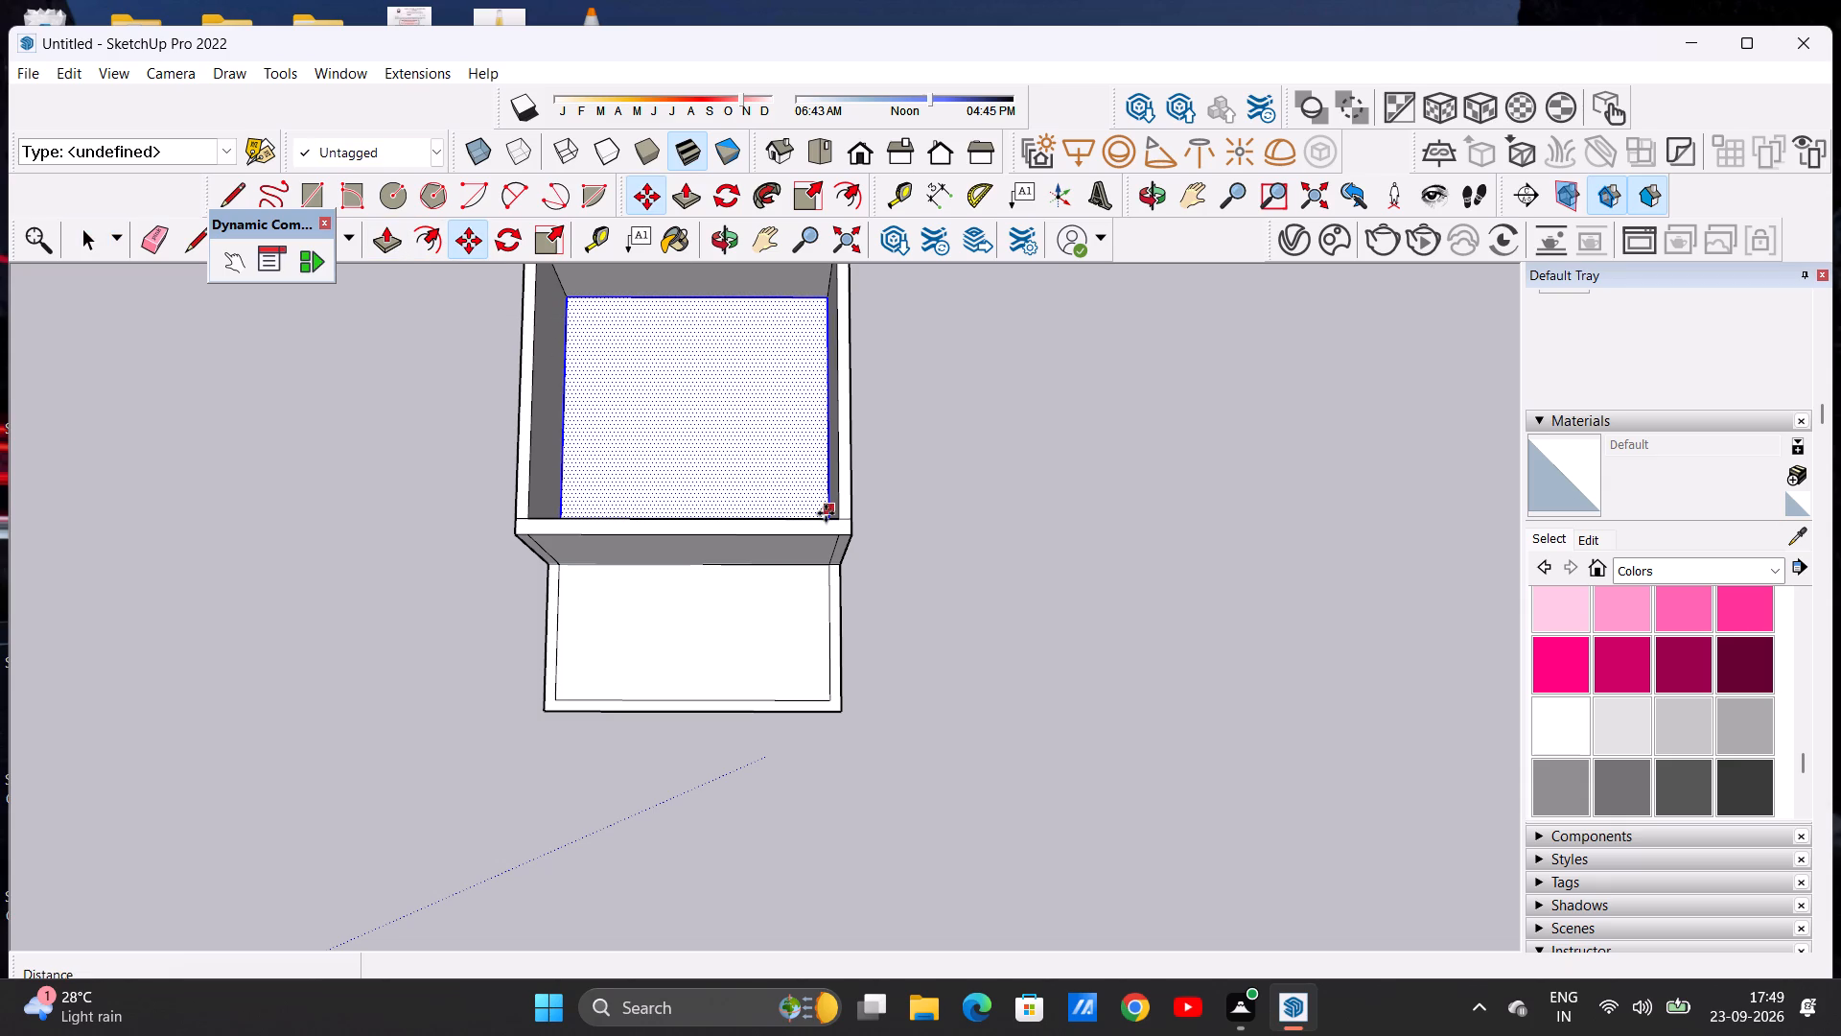
{"action": "left_click", "coordinate": [824, 293]}
{"action": "left_click", "coordinate": [1163, 307]}
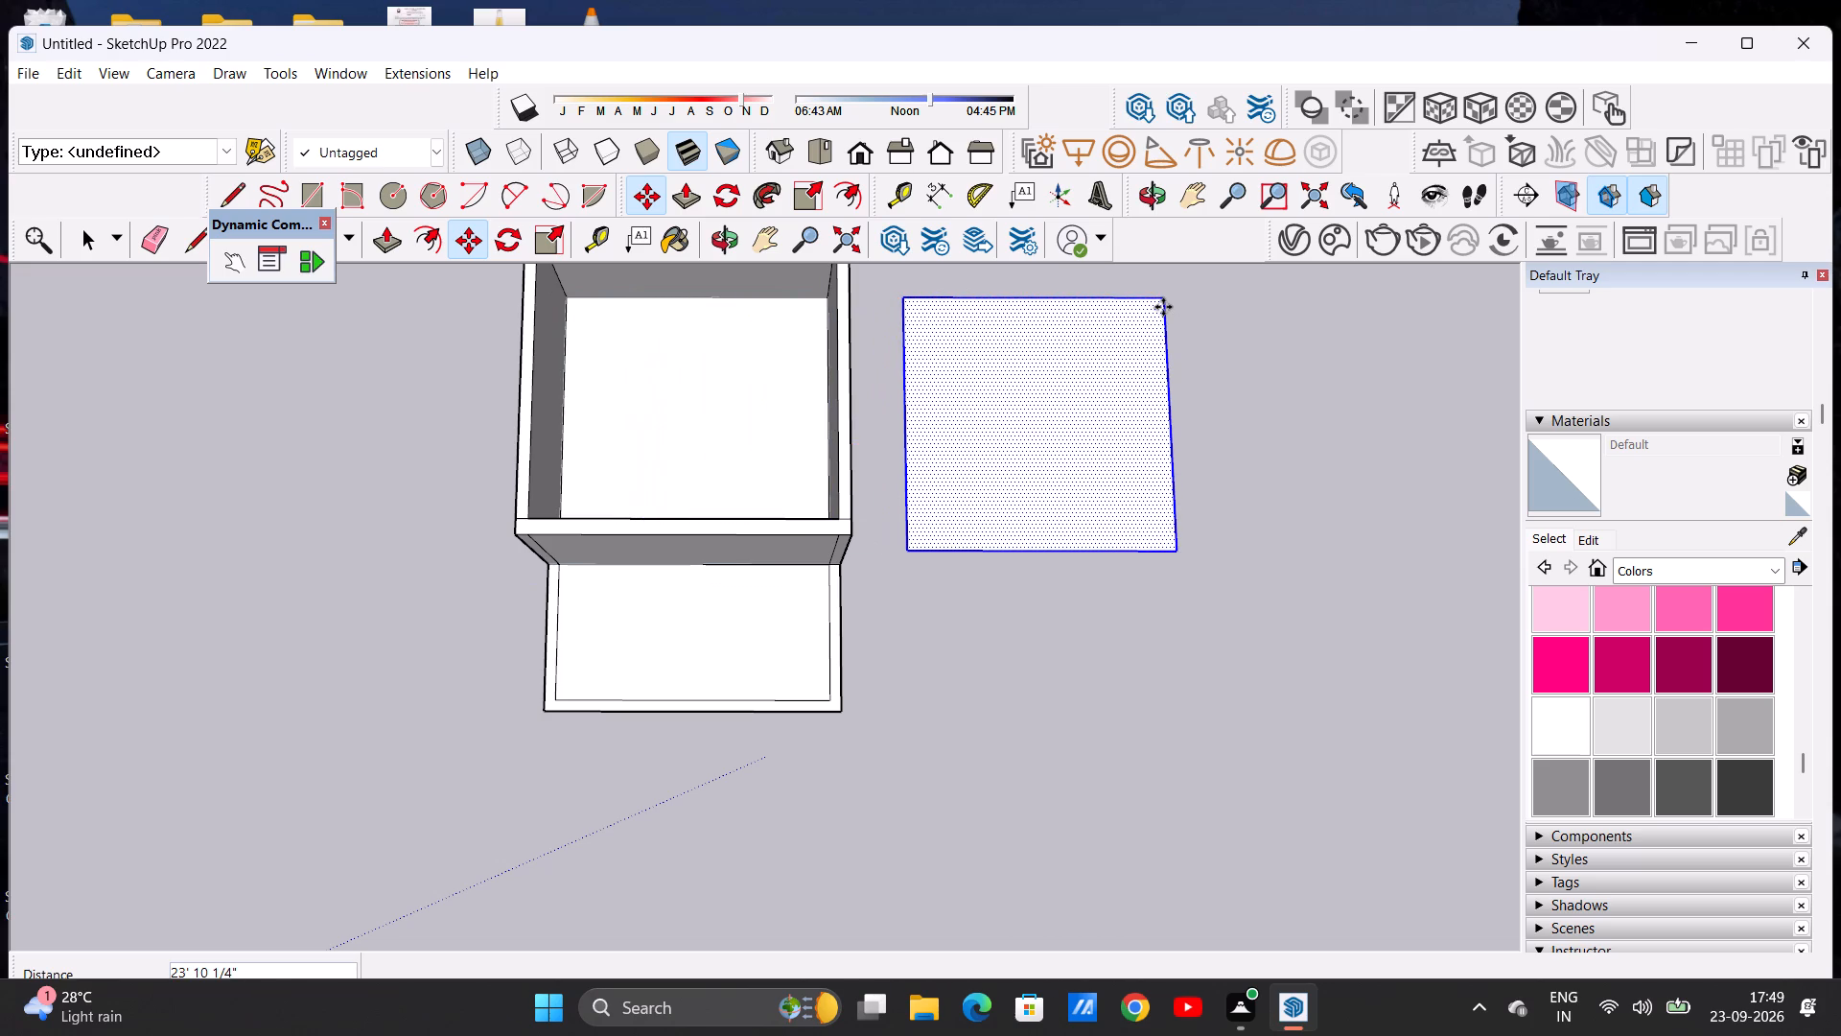
{"action": "key", "text": "space"}
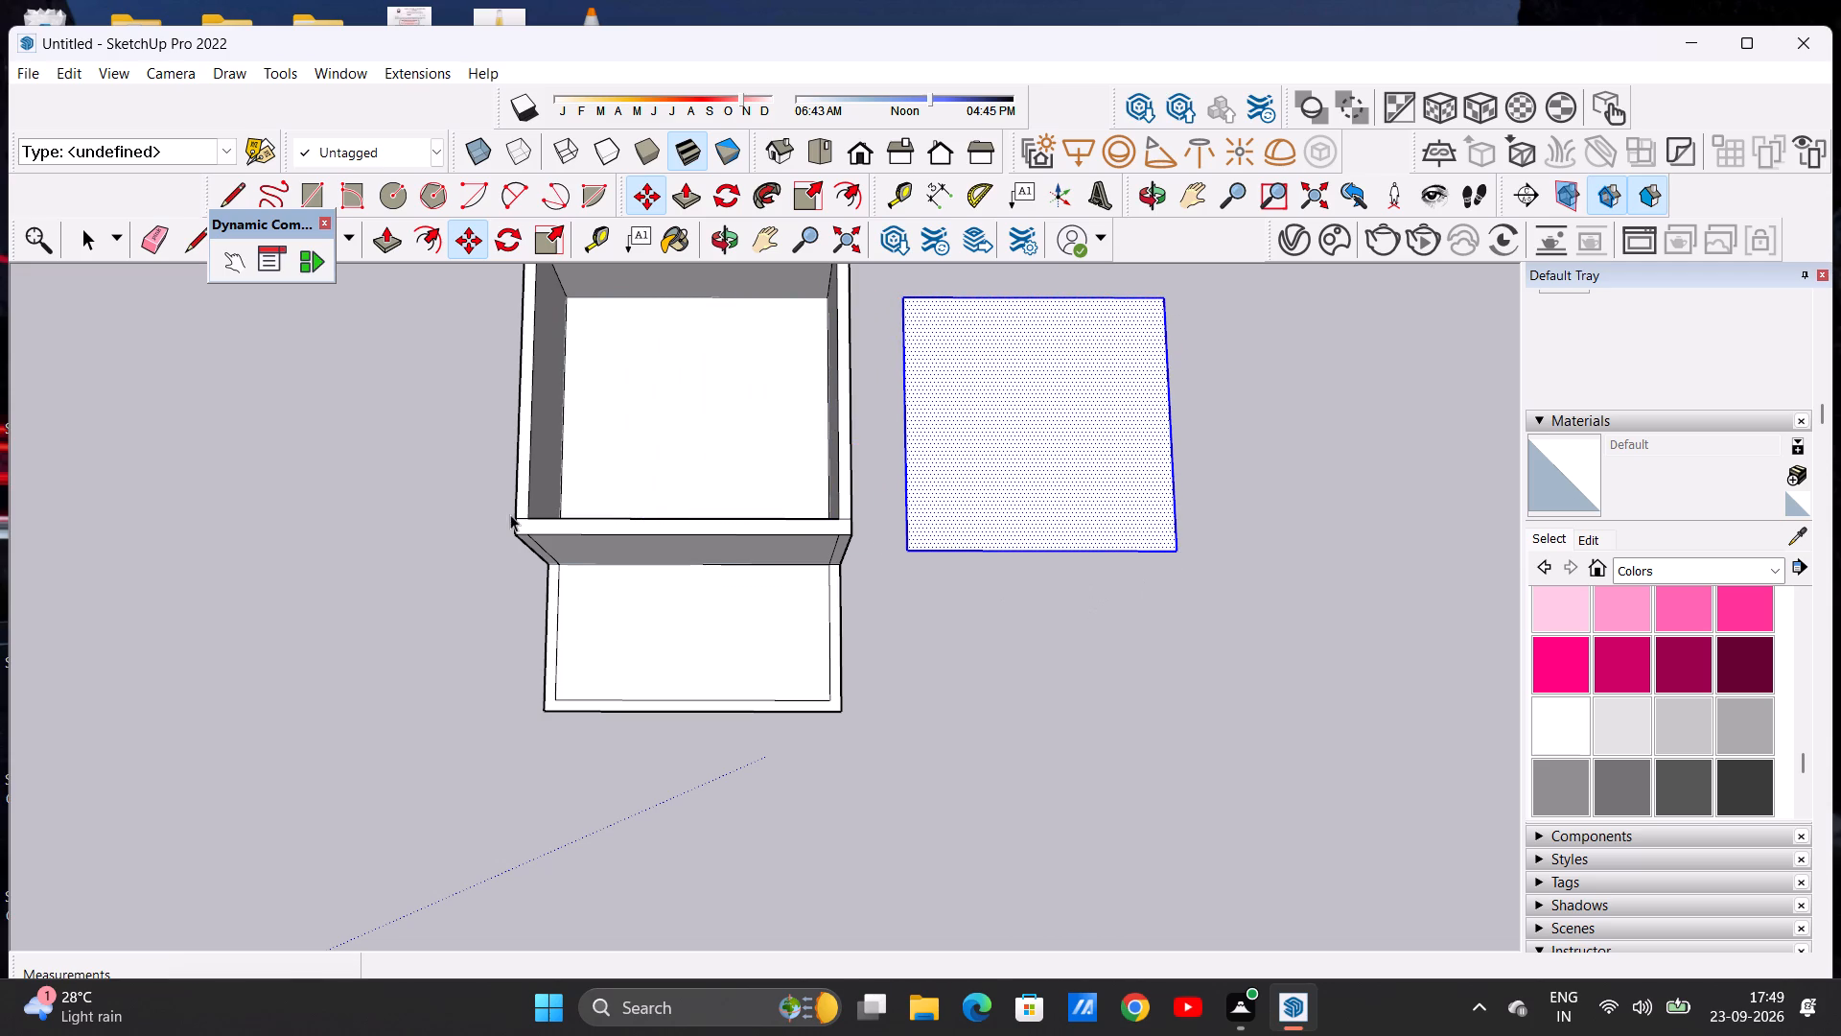
{"action": "left_click", "coordinate": [508, 515]}
Copy the front room's inner floor face with its edges about 24' along the red direction, in front of the first floor copy.
{"action": "scroll", "coordinate": [657, 636], "scroll_direction": "up", "scroll_amount": 2}
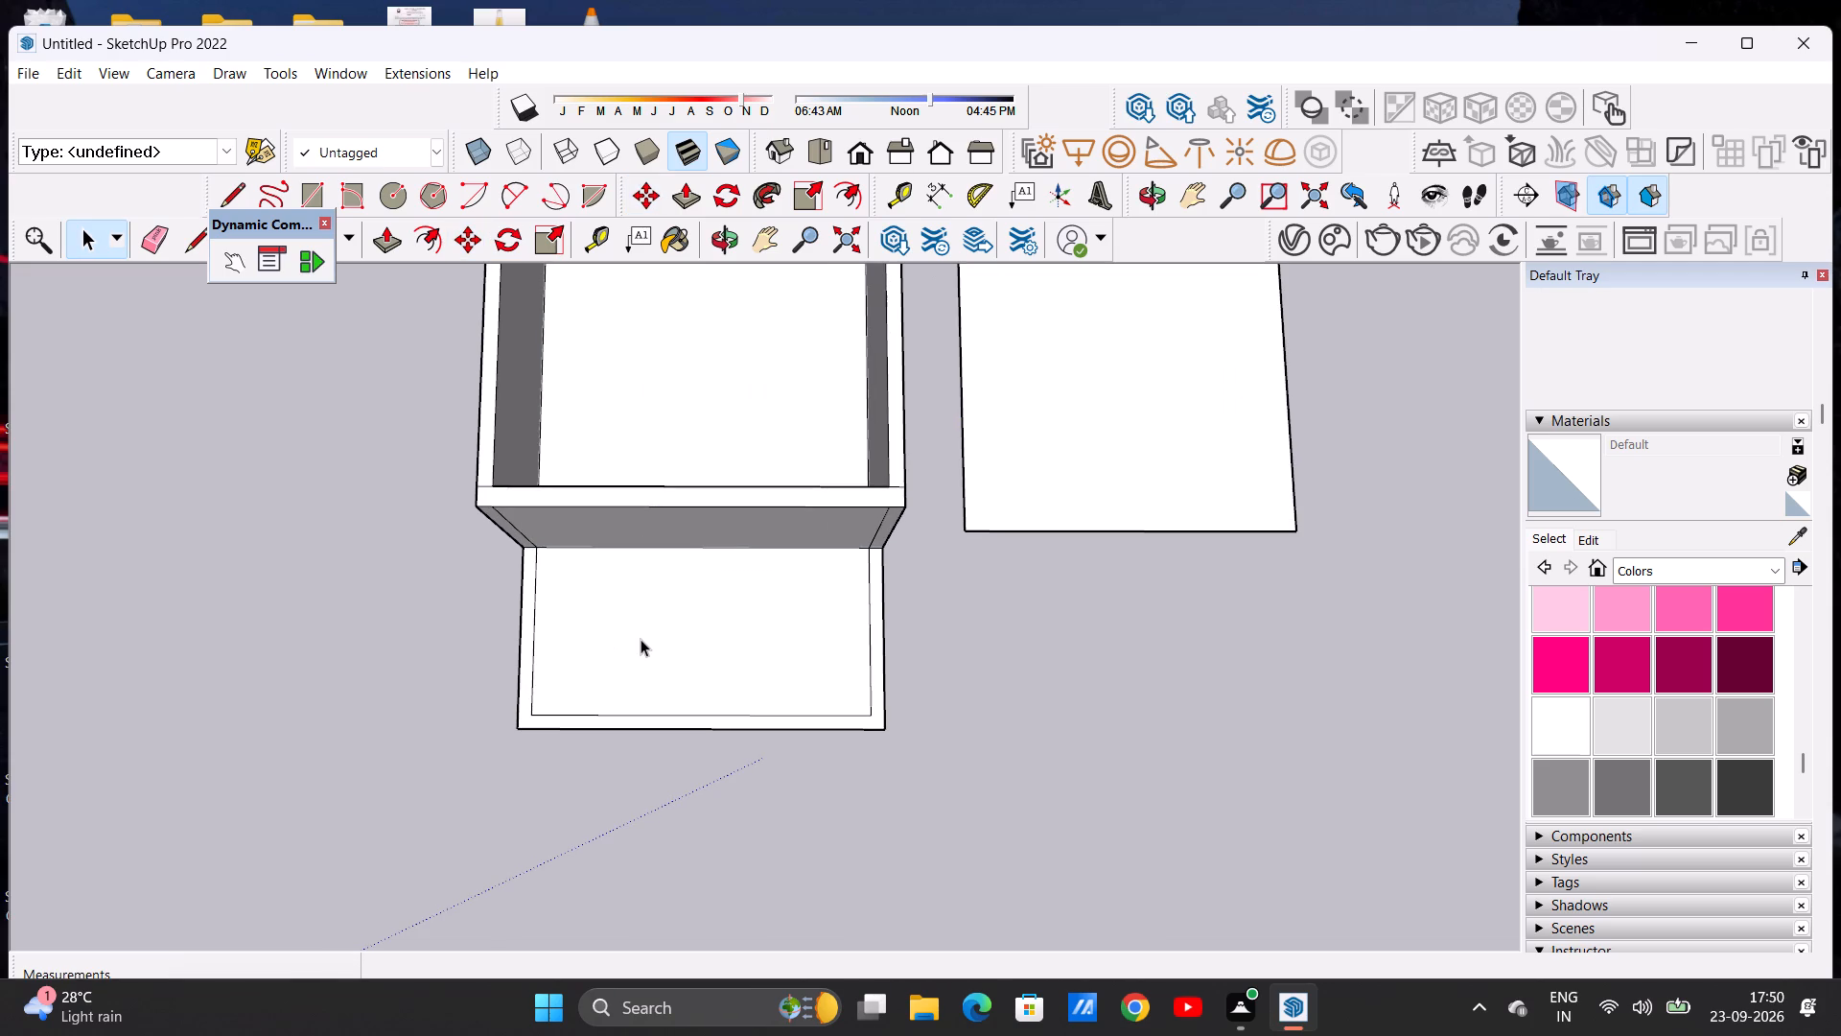
{"action": "left_click", "coordinate": [641, 639]}
{"action": "left_click", "coordinate": [641, 639]}
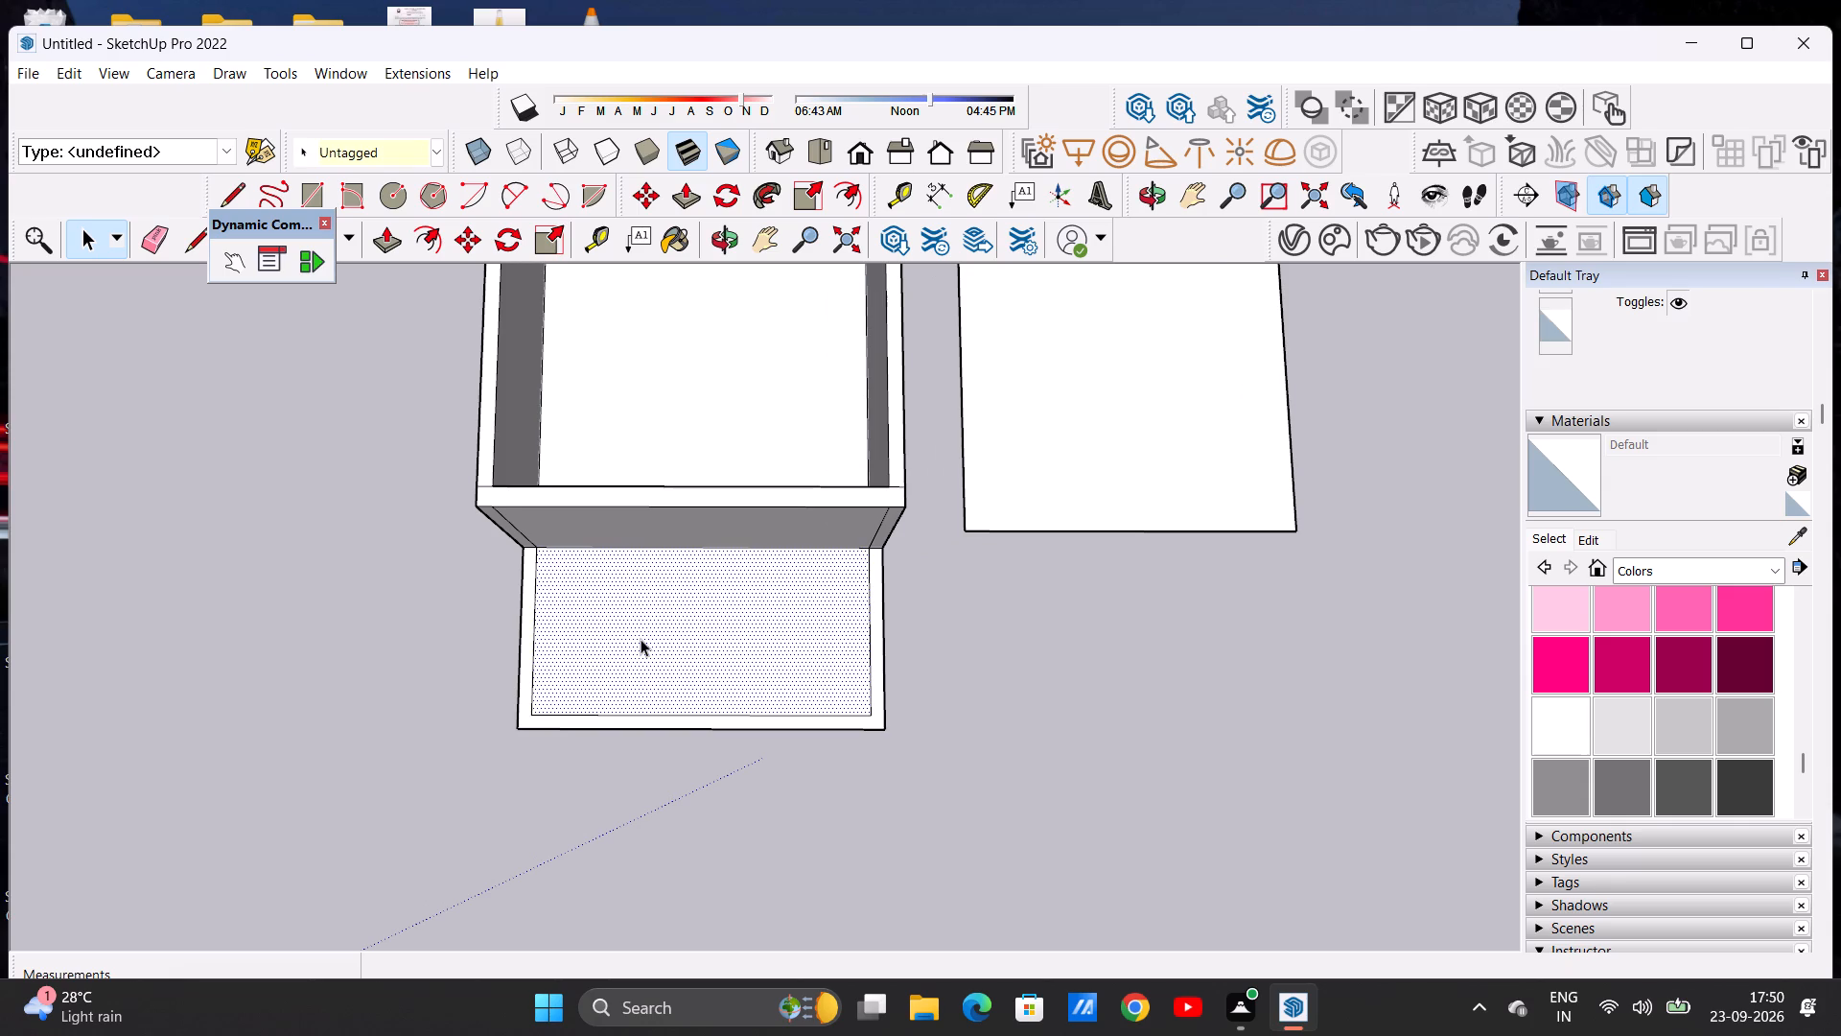
{"action": "left_click", "coordinate": [641, 639]}
{"action": "left_click", "coordinate": [641, 639]}
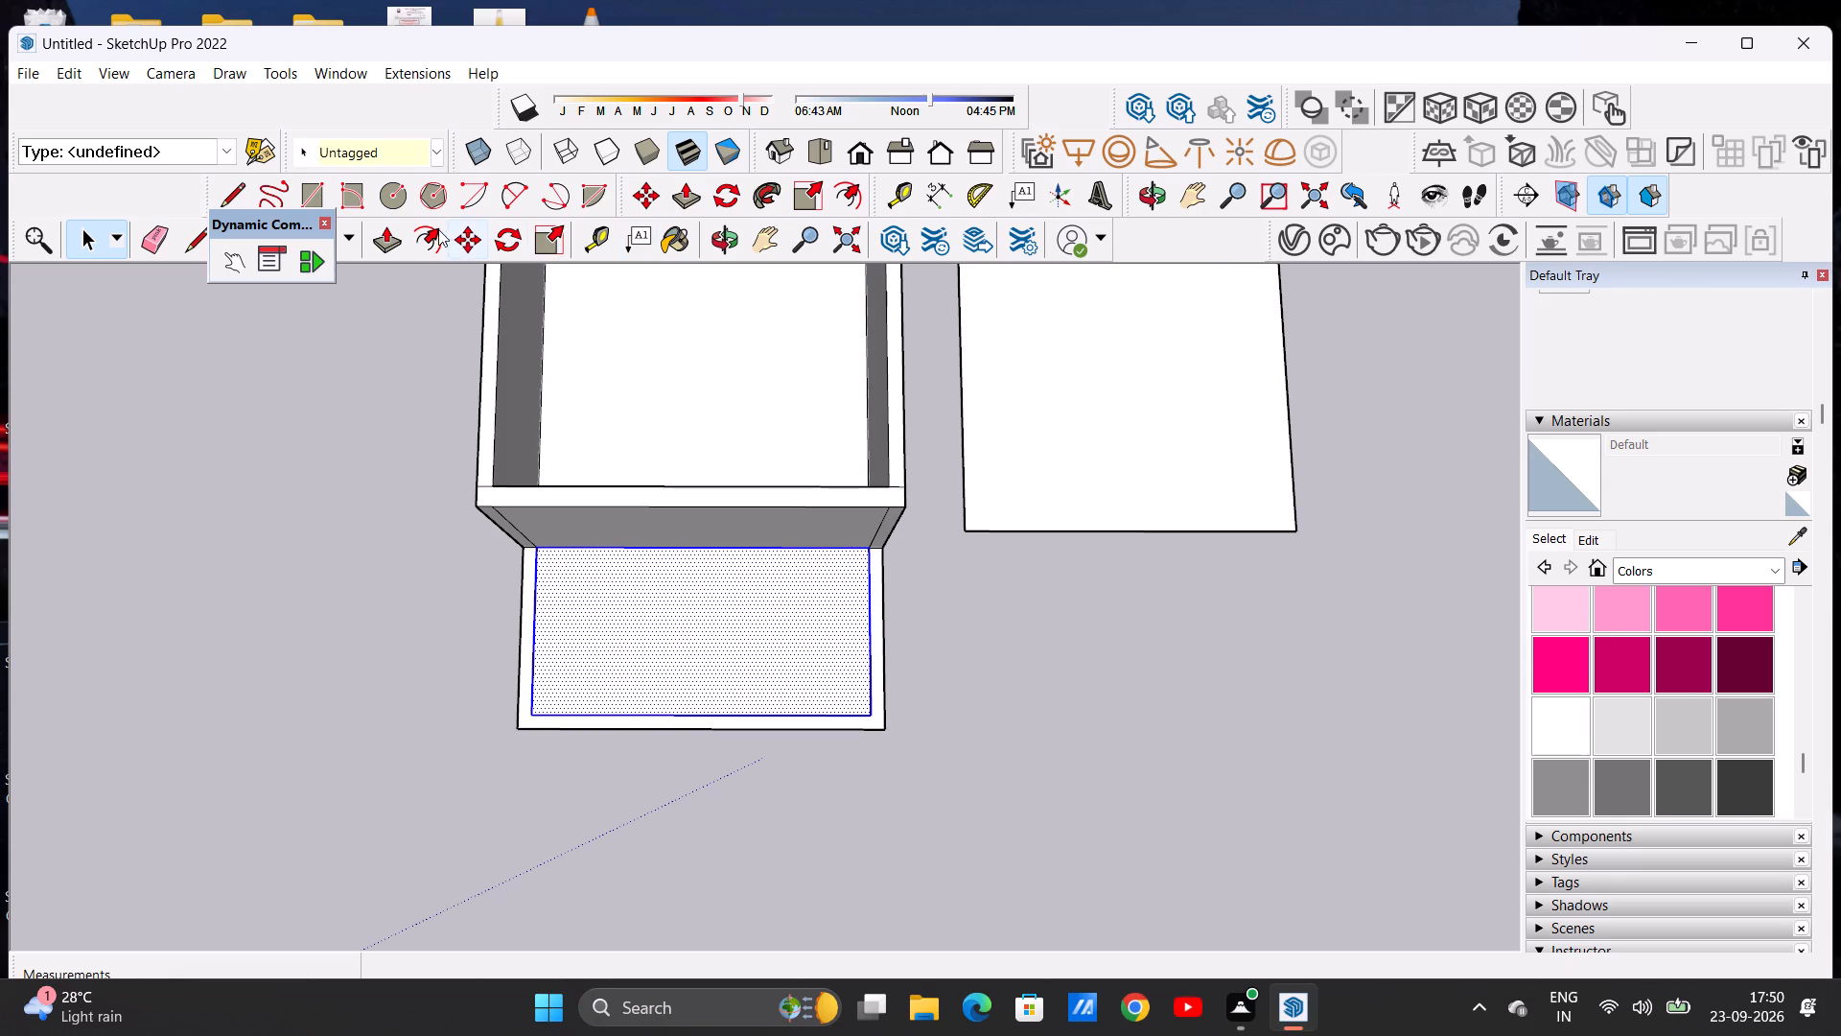
{"action": "left_click", "coordinate": [469, 233]}
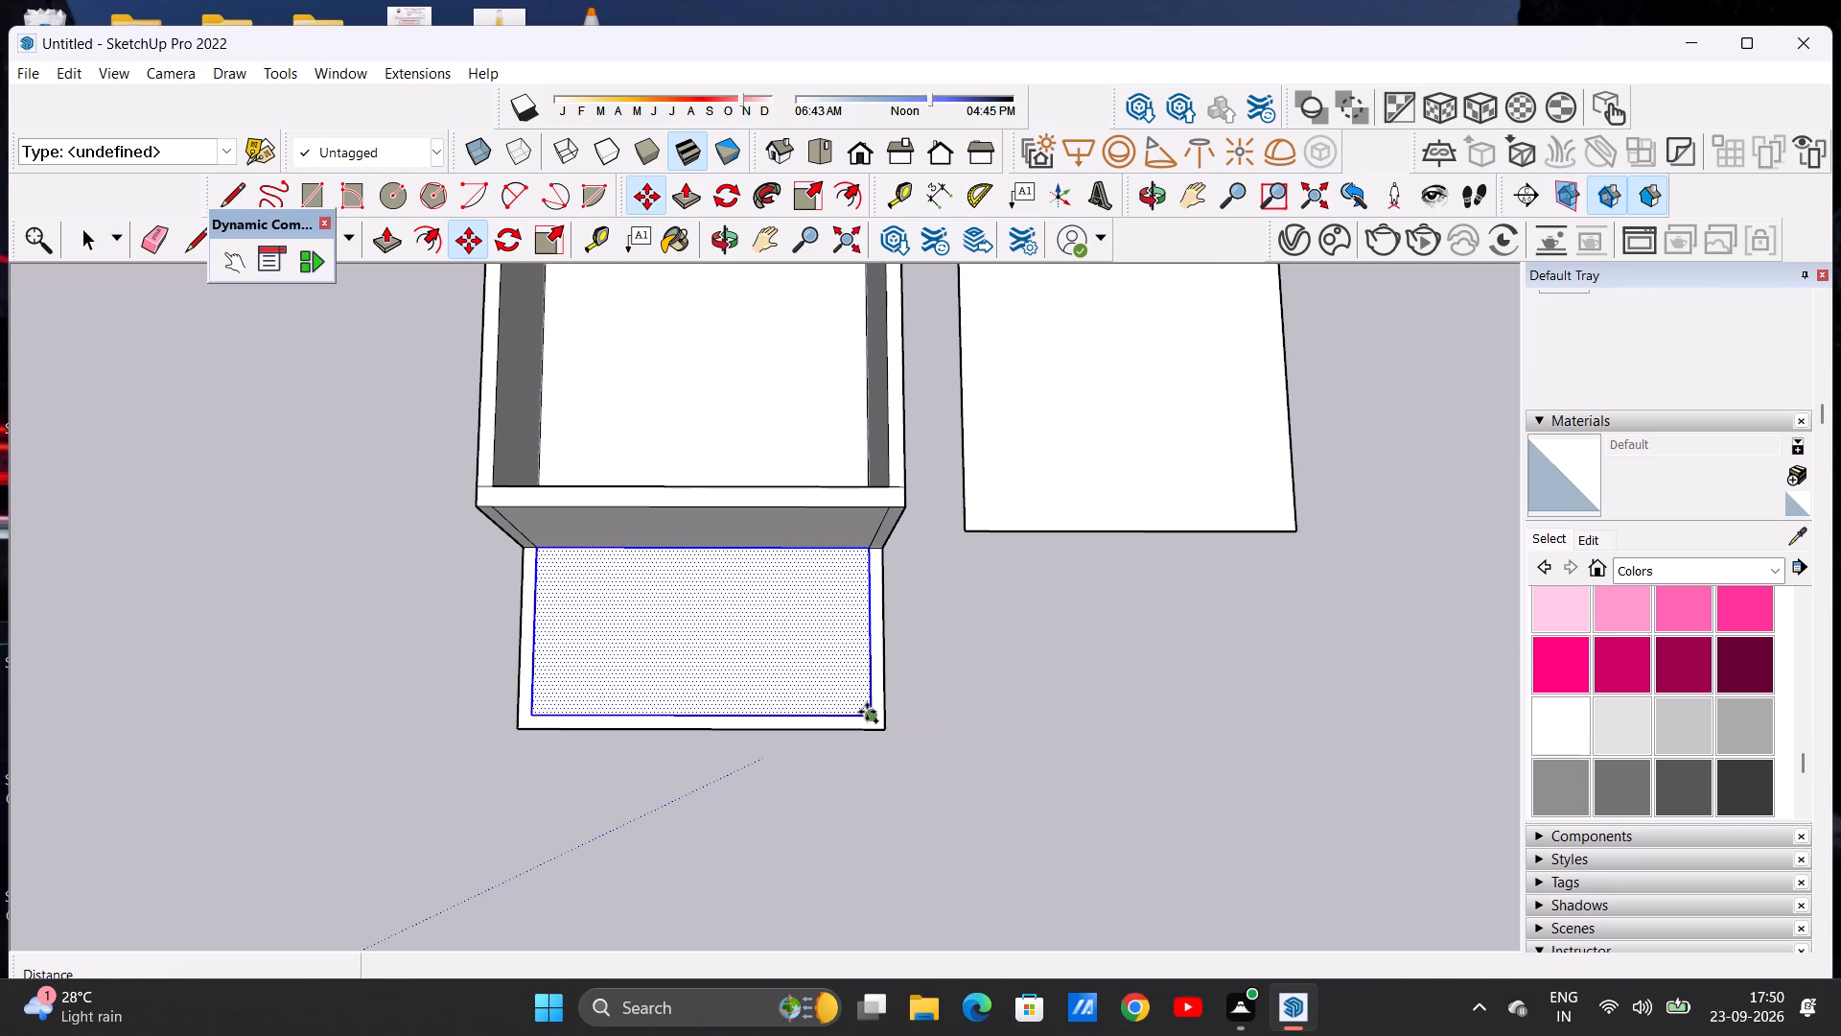
{"action": "left_click", "coordinate": [867, 712]}
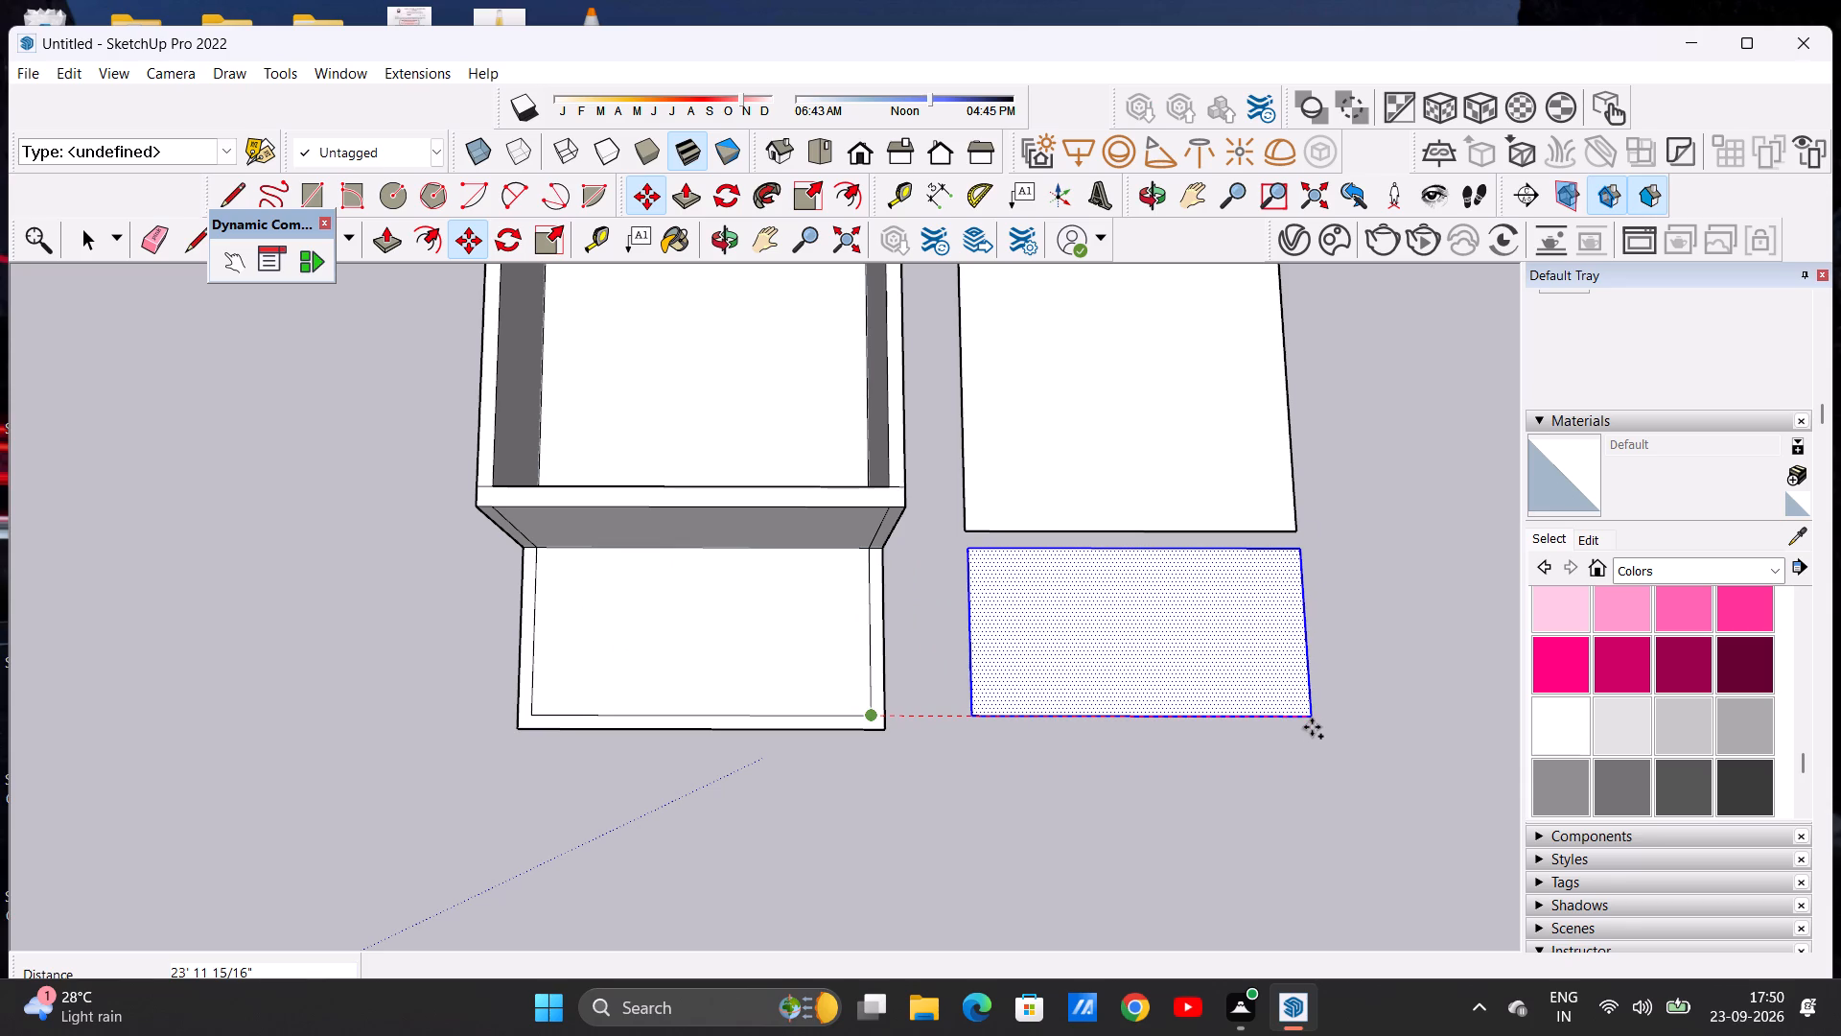
{"action": "left_click", "coordinate": [1312, 727]}
{"action": "key", "text": "space"}
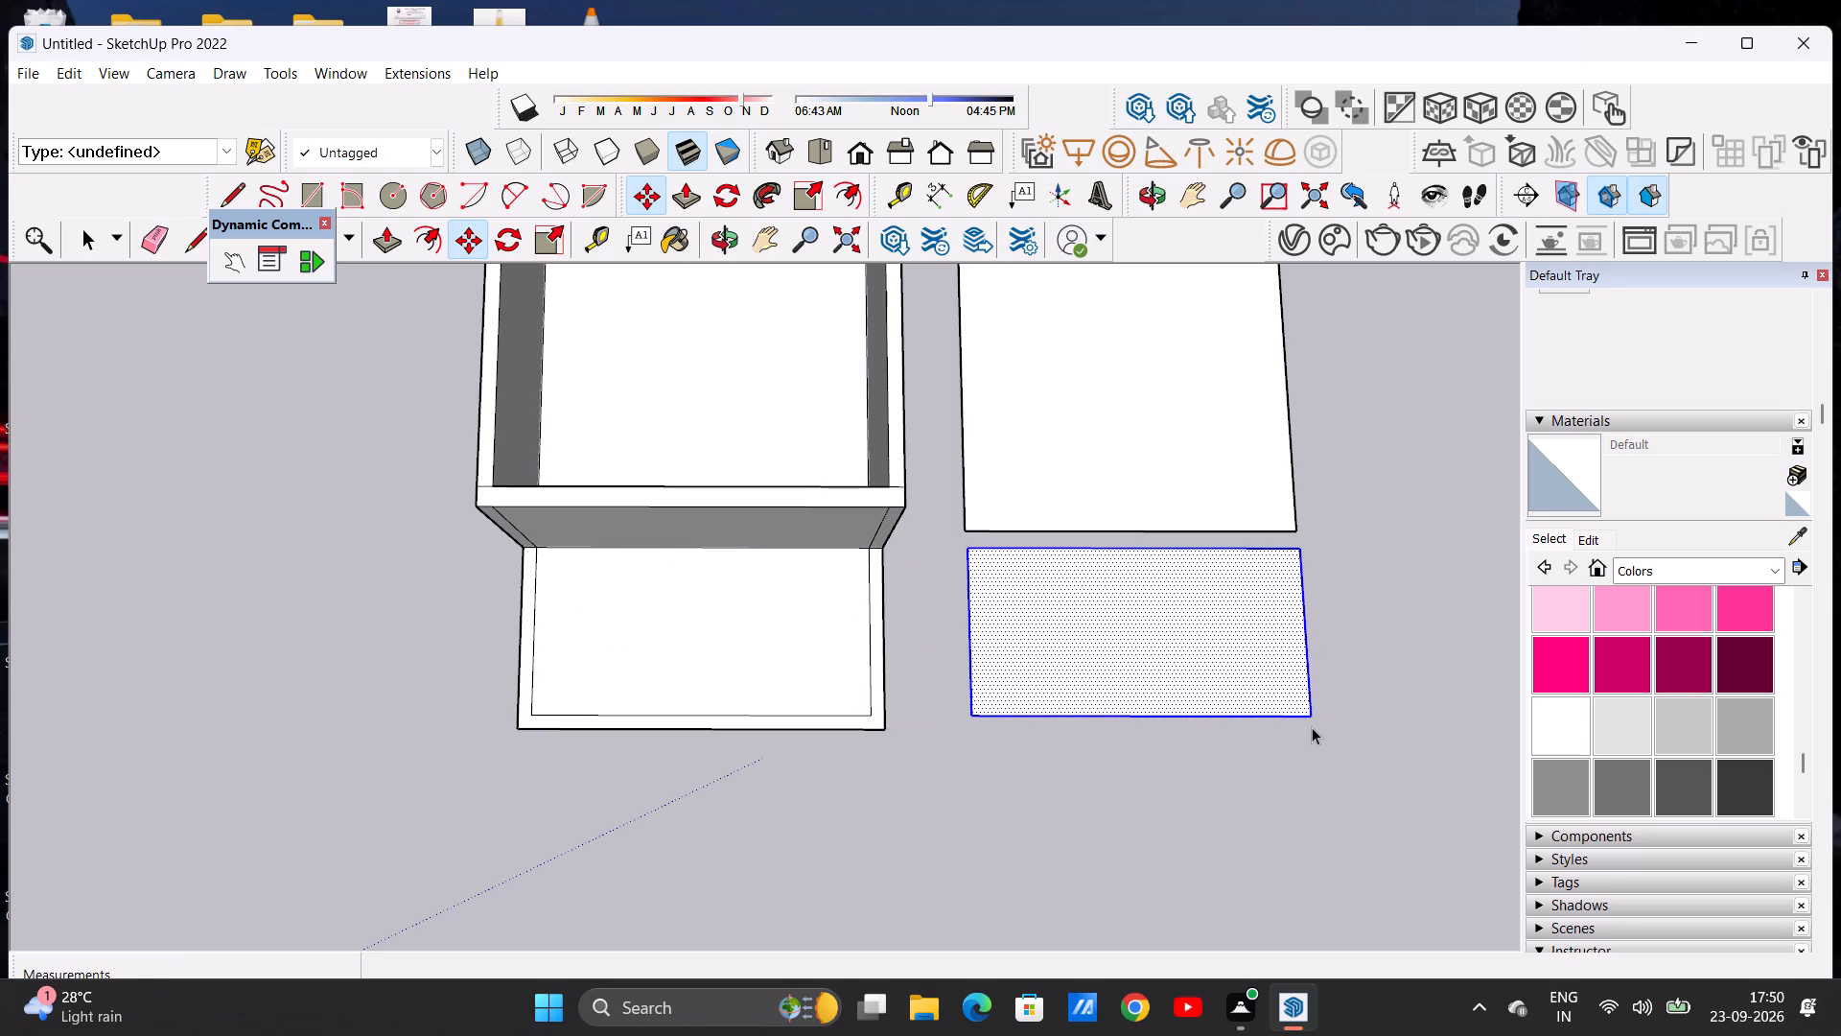
{"action": "left_click", "coordinate": [1286, 787]}
Examine the raised walls and the two copied floor faces from several angles.
{"action": "scroll", "coordinate": [1071, 341], "scroll_direction": "down", "scroll_amount": 8}
{"action": "scroll", "coordinate": [1116, 360], "scroll_direction": "up", "scroll_amount": 4}
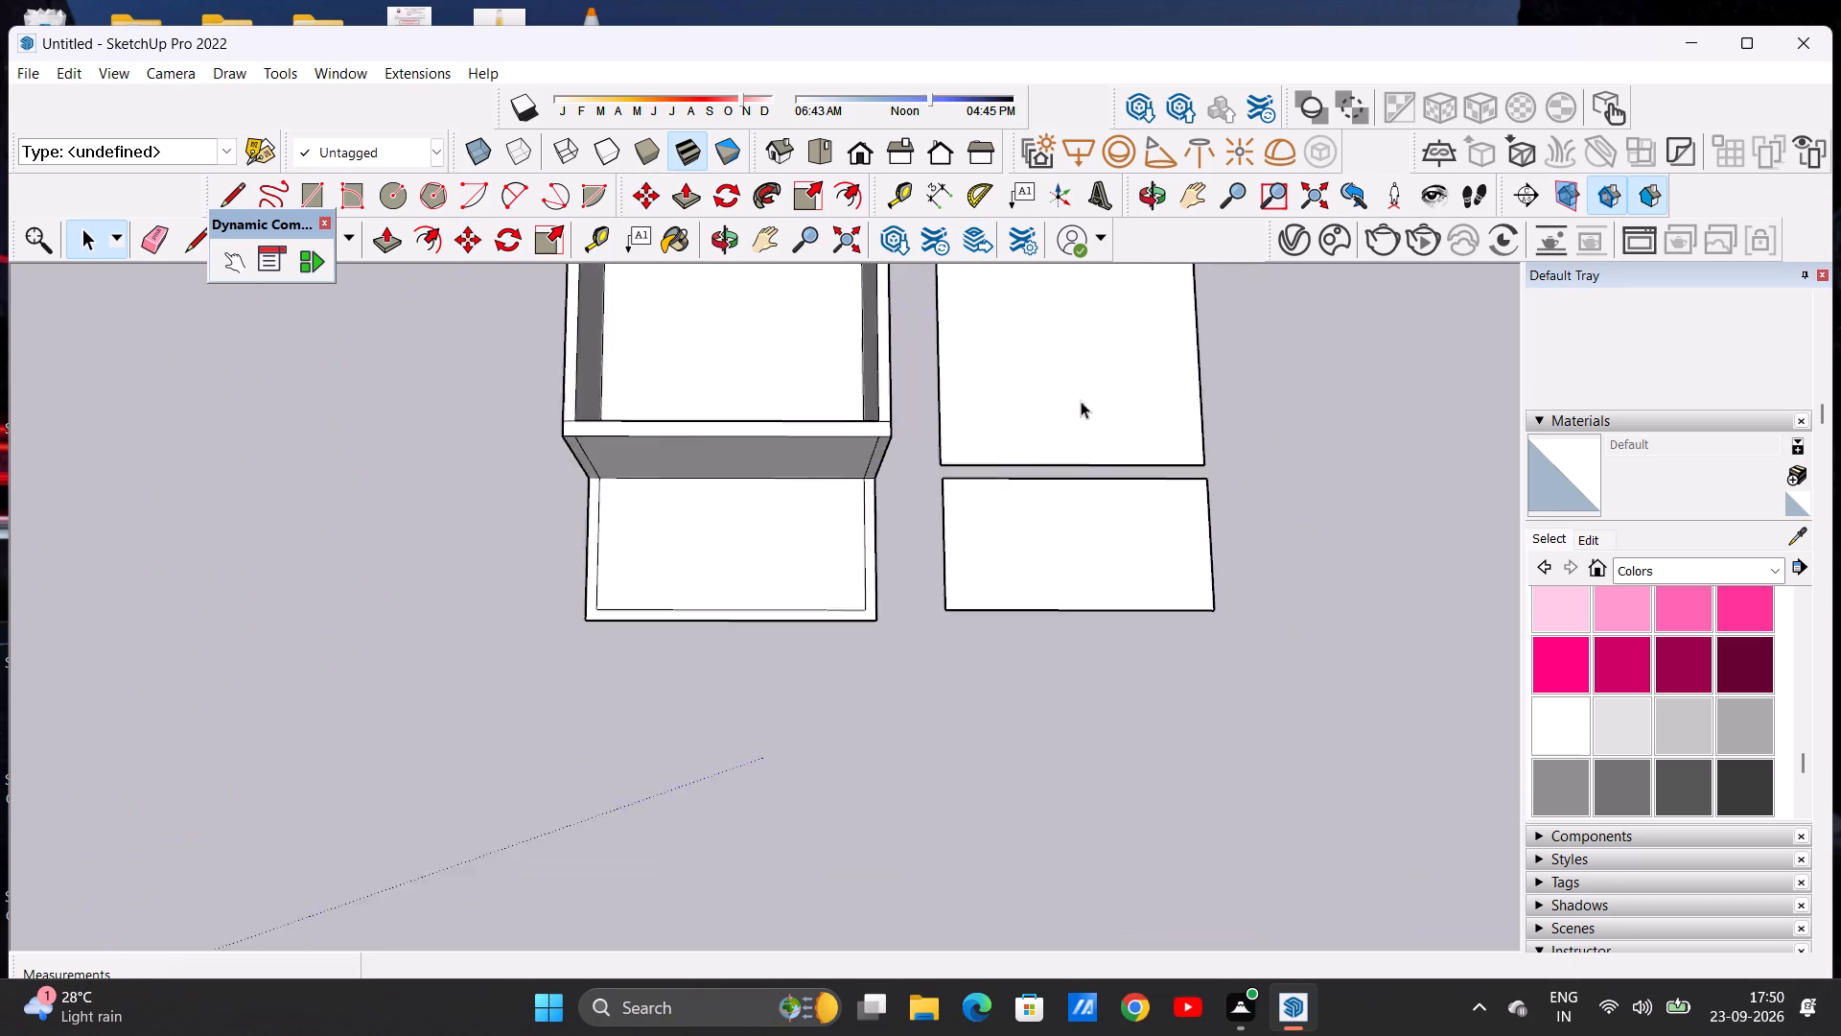
{"action": "scroll", "coordinate": [1081, 401], "scroll_direction": "up", "scroll_amount": 2}
{"action": "scroll", "coordinate": [1037, 434], "scroll_direction": "down", "scroll_amount": 11}
{"action": "scroll", "coordinate": [1000, 352], "scroll_direction": "up", "scroll_amount": 10}
{"action": "middle_click_drag", "start_coordinate": [833, 714], "coordinate": [801, 451]}
{"action": "scroll", "coordinate": [801, 451], "scroll_direction": "up", "scroll_amount": 1}
{"action": "middle_click_drag", "start_coordinate": [757, 718], "coordinate": [780, 573]}
{"action": "scroll", "coordinate": [768, 570], "scroll_direction": "down", "scroll_amount": 4}
{"action": "middle_click_drag", "start_coordinate": [741, 693], "coordinate": [743, 682]}
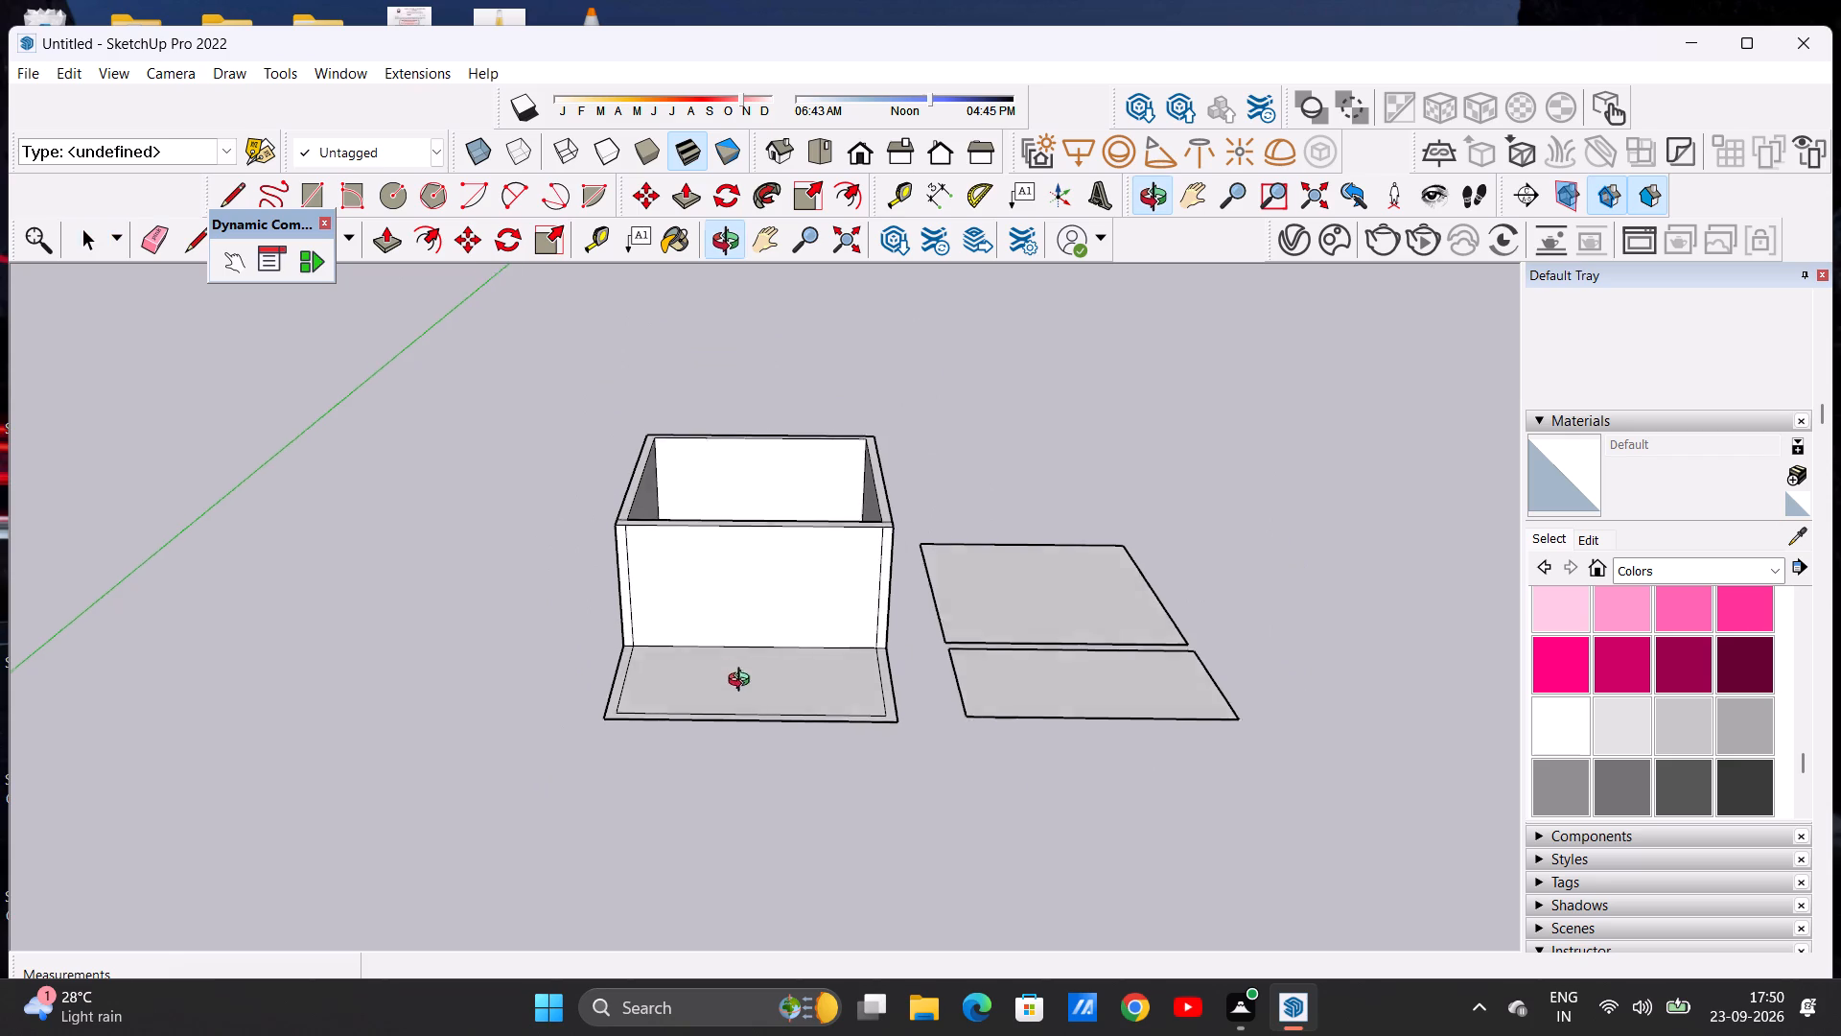
{"action": "middle_click_drag", "start_coordinate": [743, 682], "coordinate": [766, 623]}
{"action": "scroll", "coordinate": [833, 583], "scroll_direction": "up", "scroll_amount": 4}
{"action": "middle_click_drag", "start_coordinate": [898, 615], "coordinate": [929, 656]}
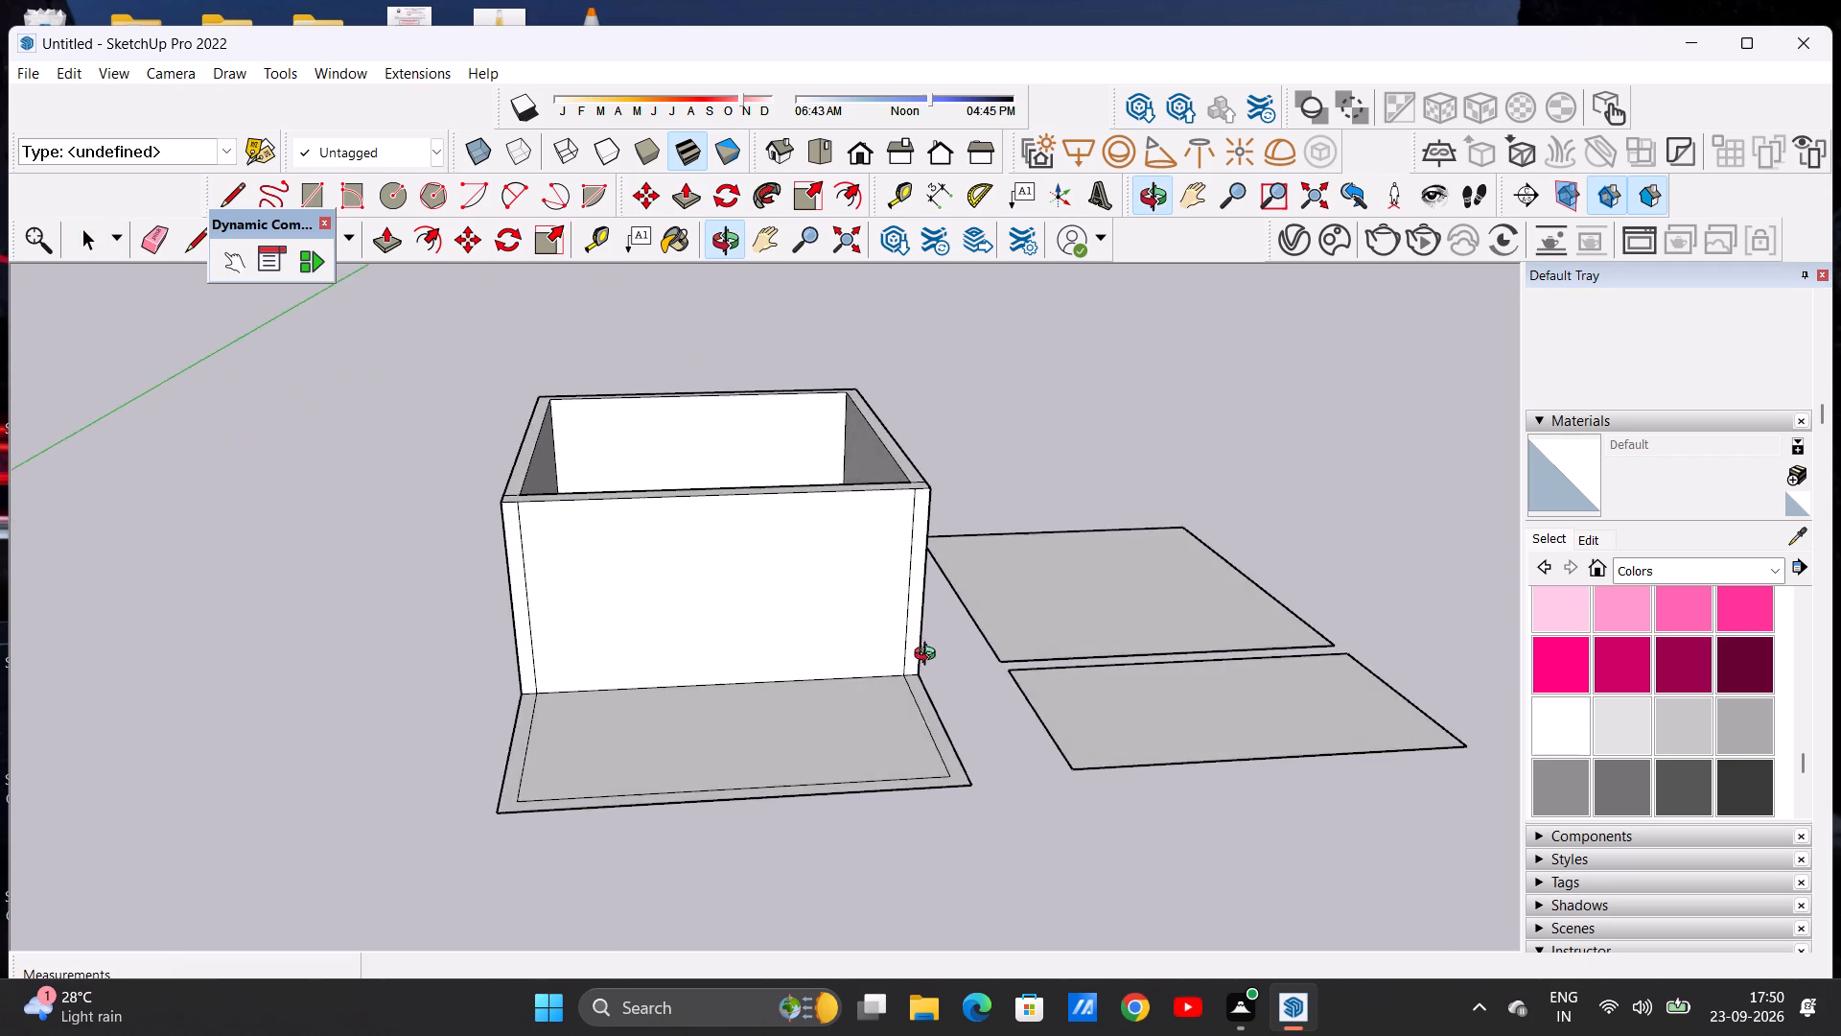
{"action": "middle_click_drag", "start_coordinate": [929, 656], "coordinate": [837, 665]}
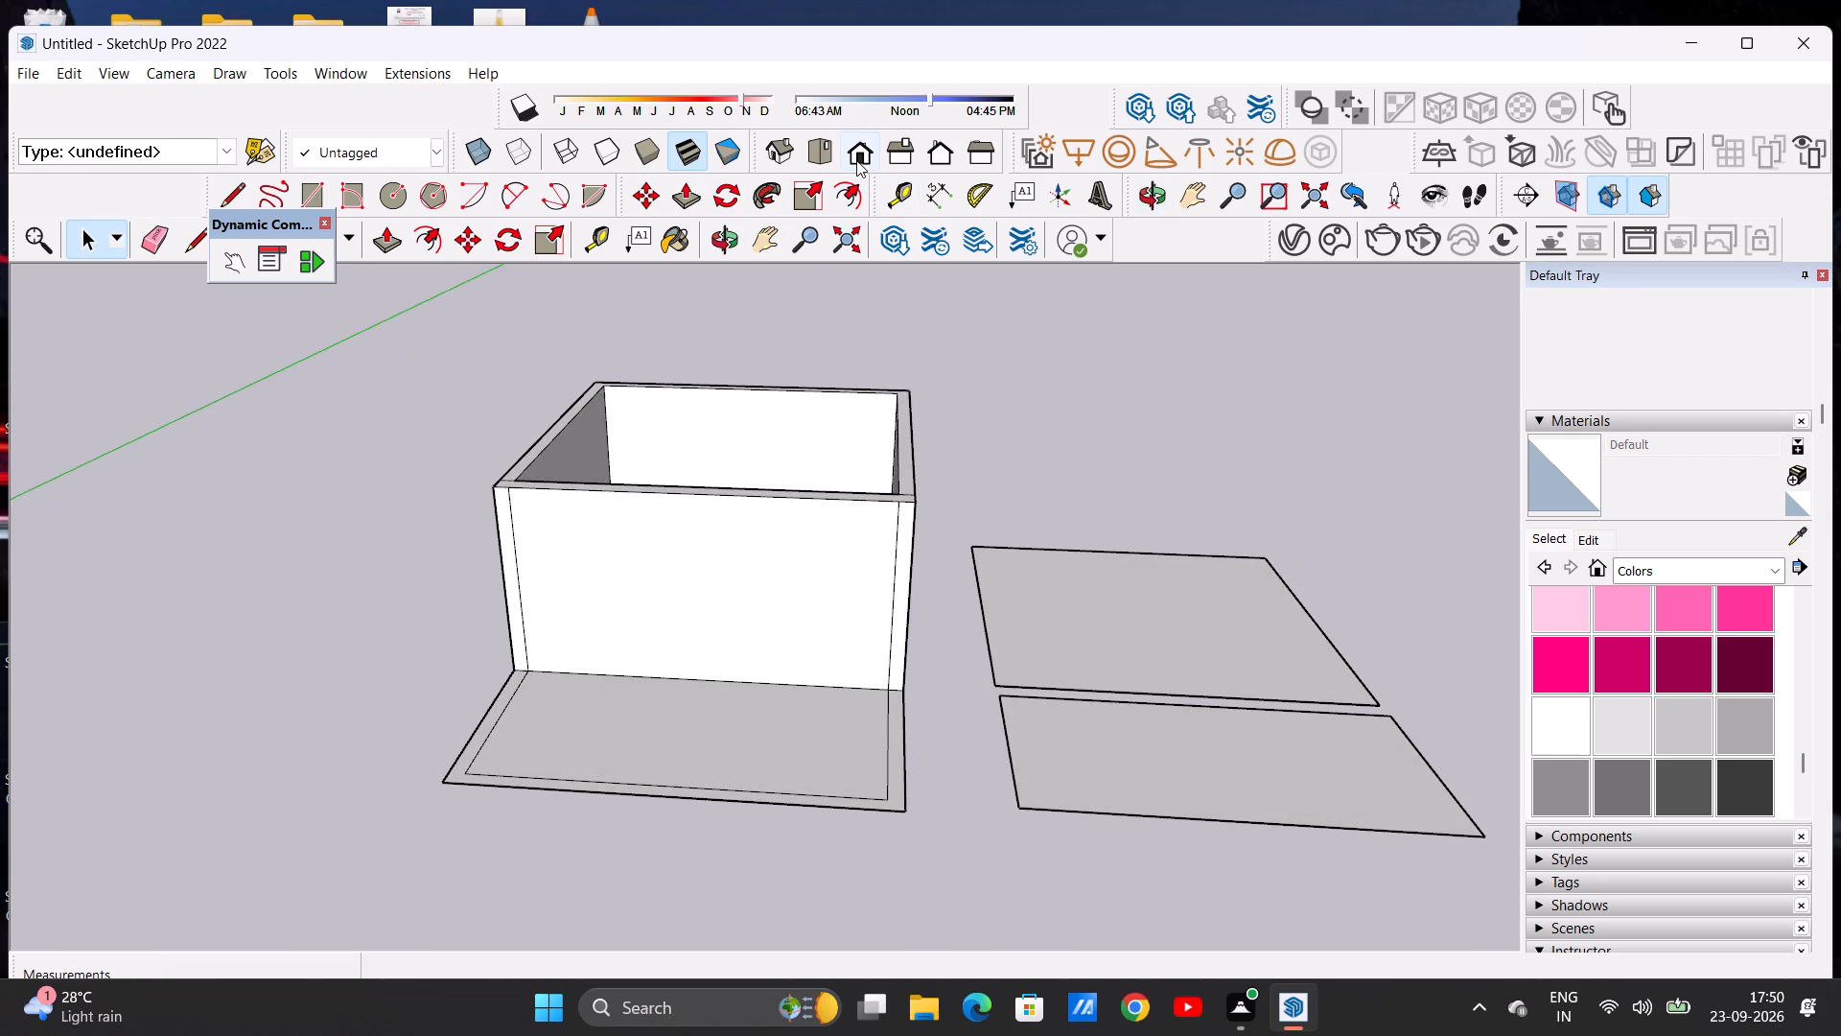
Draw a window rectangle about 3' 8" wide and 4' 4" high near the upper left of the partition's front face.
{"action": "left_click", "coordinate": [856, 160]}
{"action": "scroll", "coordinate": [598, 577], "scroll_direction": "up", "scroll_amount": 4}
{"action": "middle_click_drag", "start_coordinate": [626, 653], "coordinate": [669, 710]}
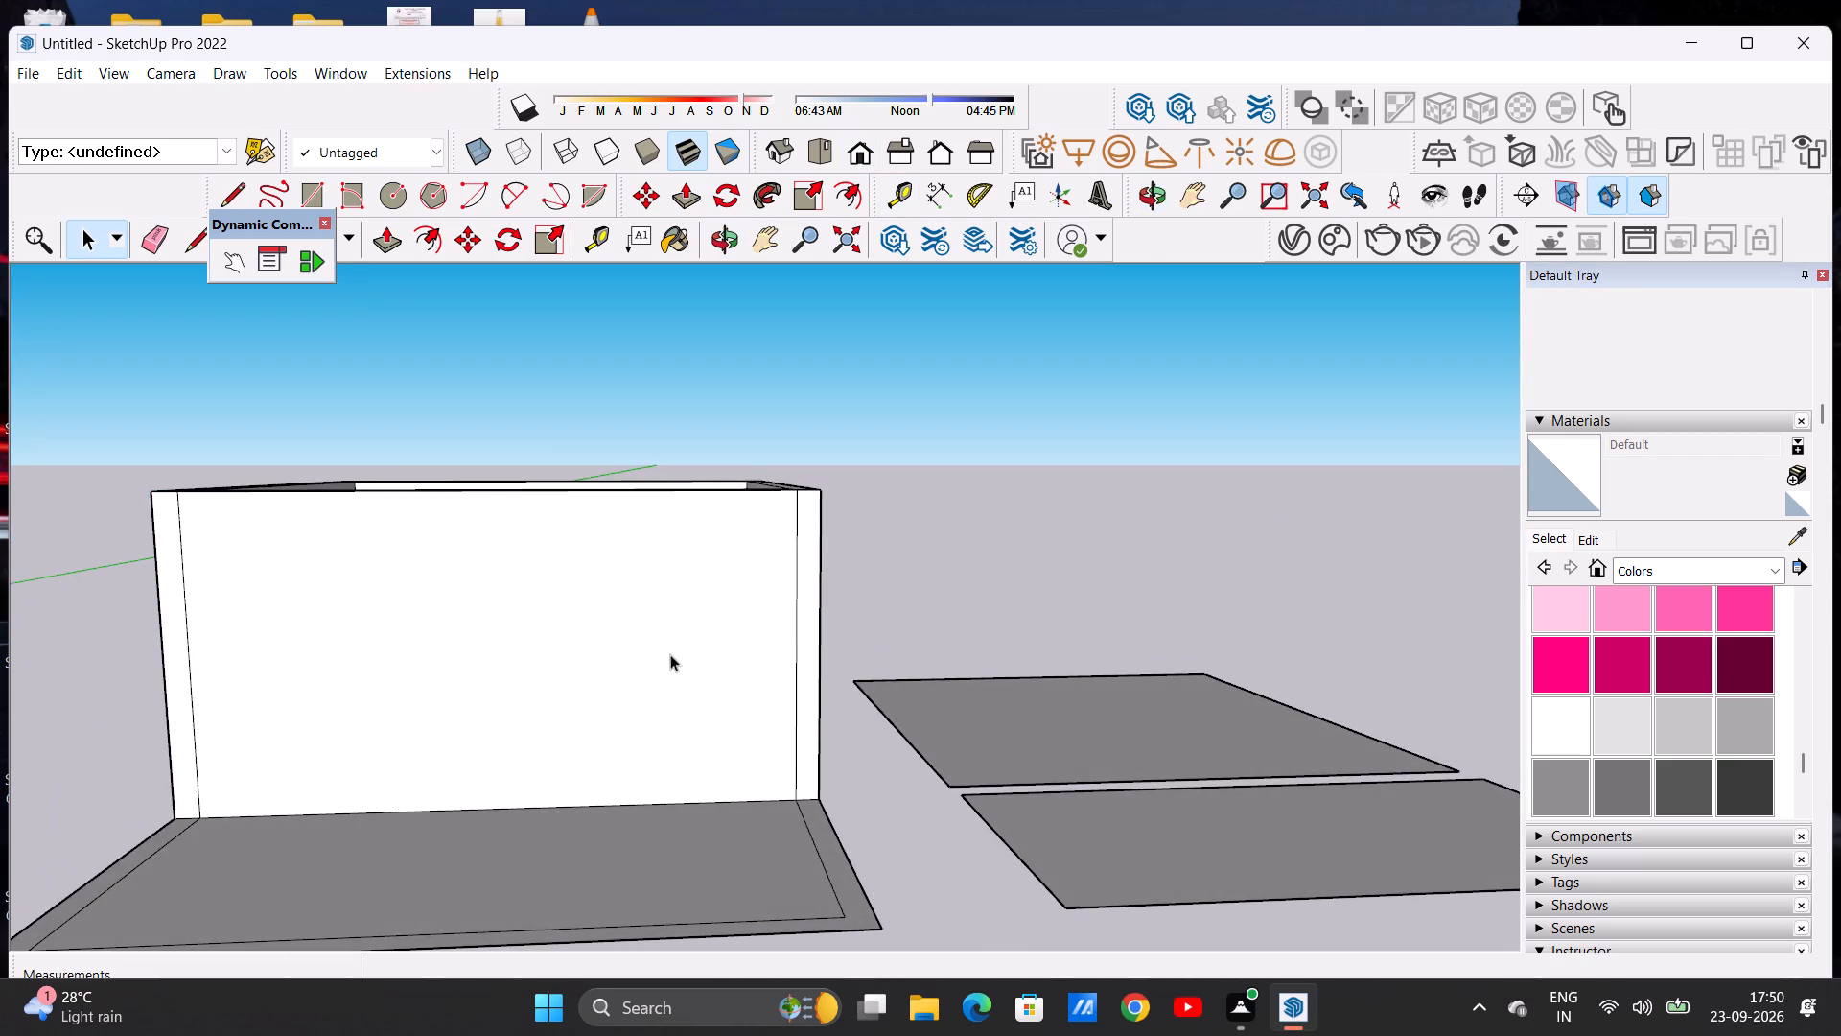
{"action": "scroll", "coordinate": [703, 627], "scroll_direction": "down", "scroll_amount": 6}
{"action": "scroll", "coordinate": [561, 651], "scroll_direction": "up", "scroll_amount": 5}
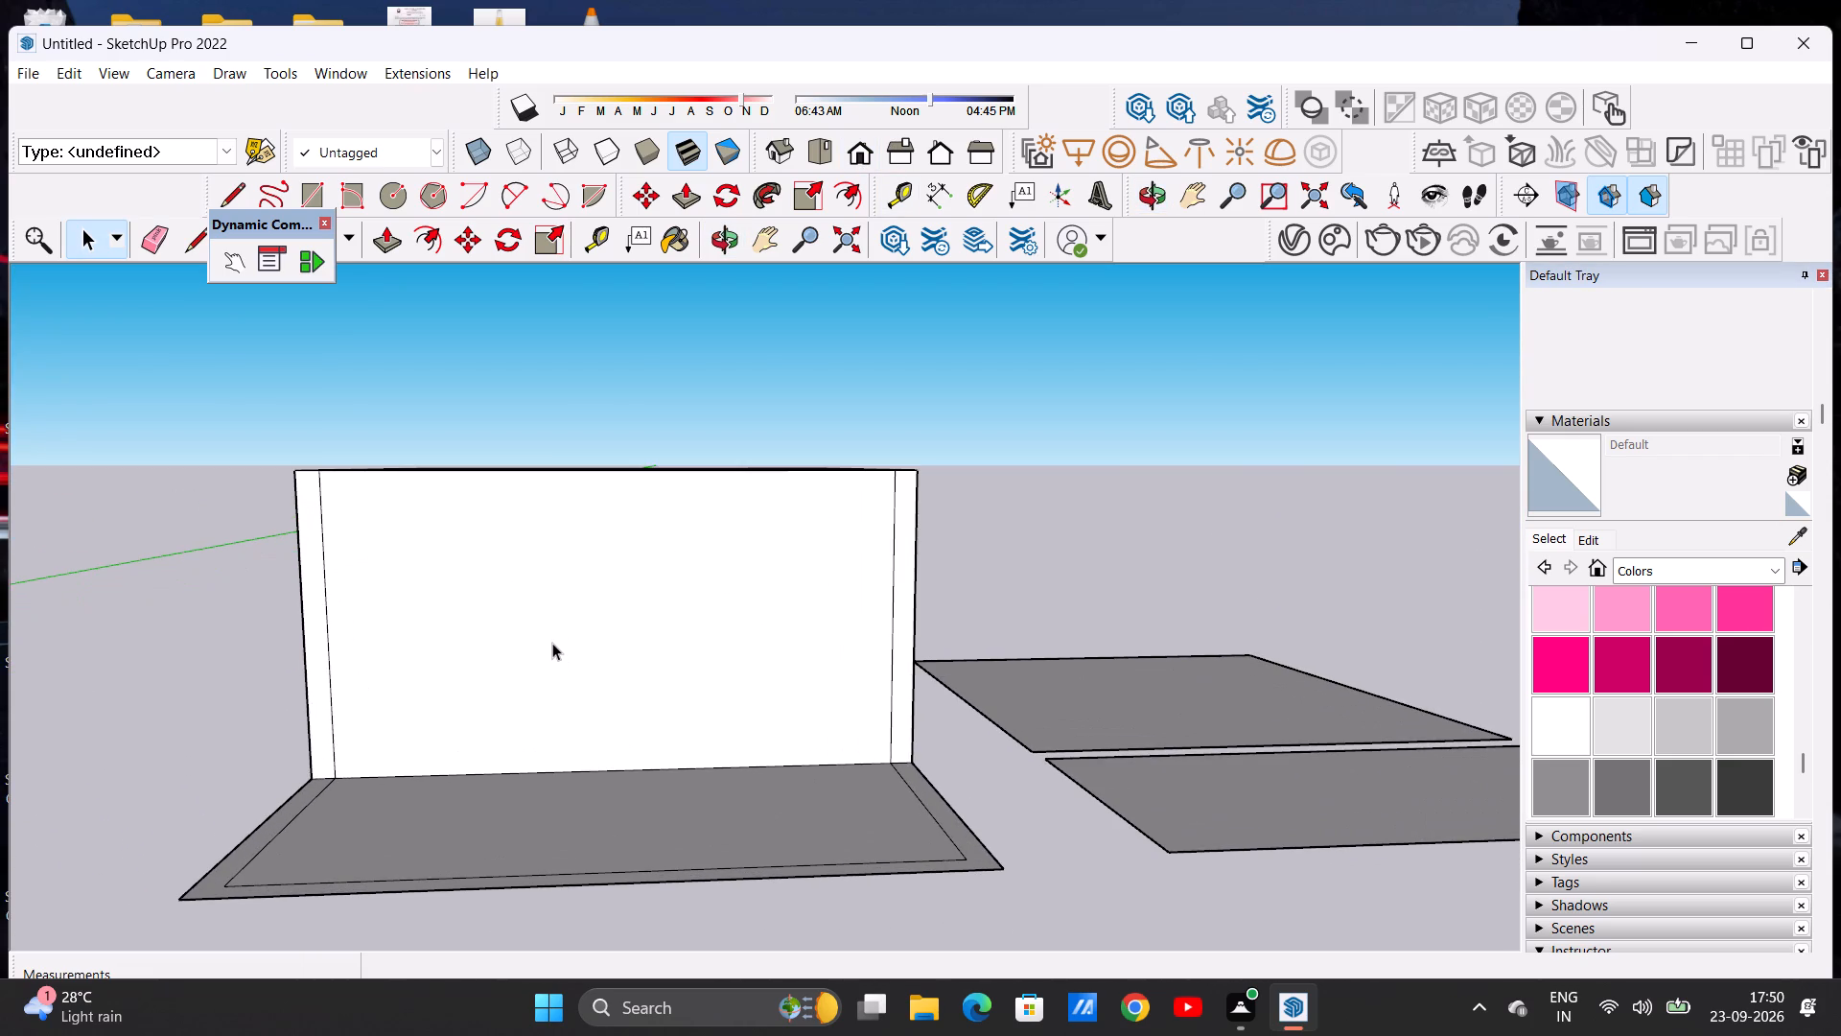
{"action": "scroll", "coordinate": [456, 546], "scroll_direction": "up", "scroll_amount": 2}
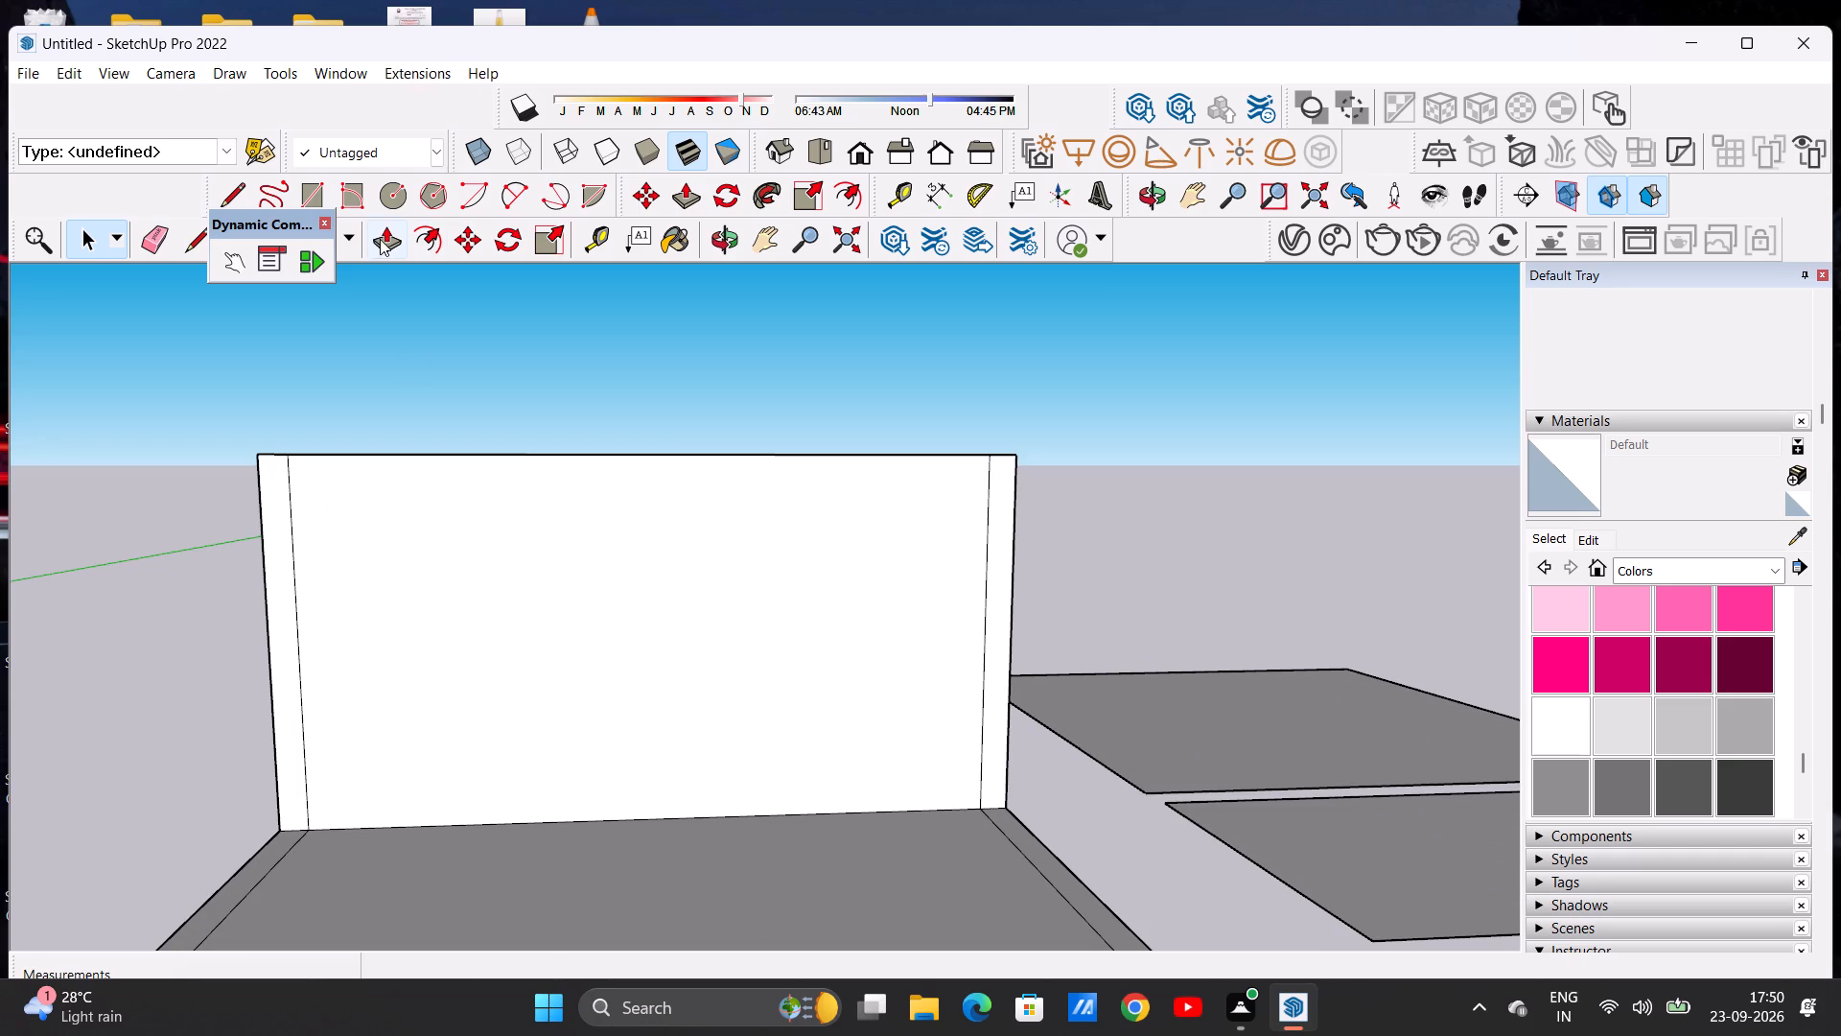
{"action": "left_click", "coordinate": [315, 200]}
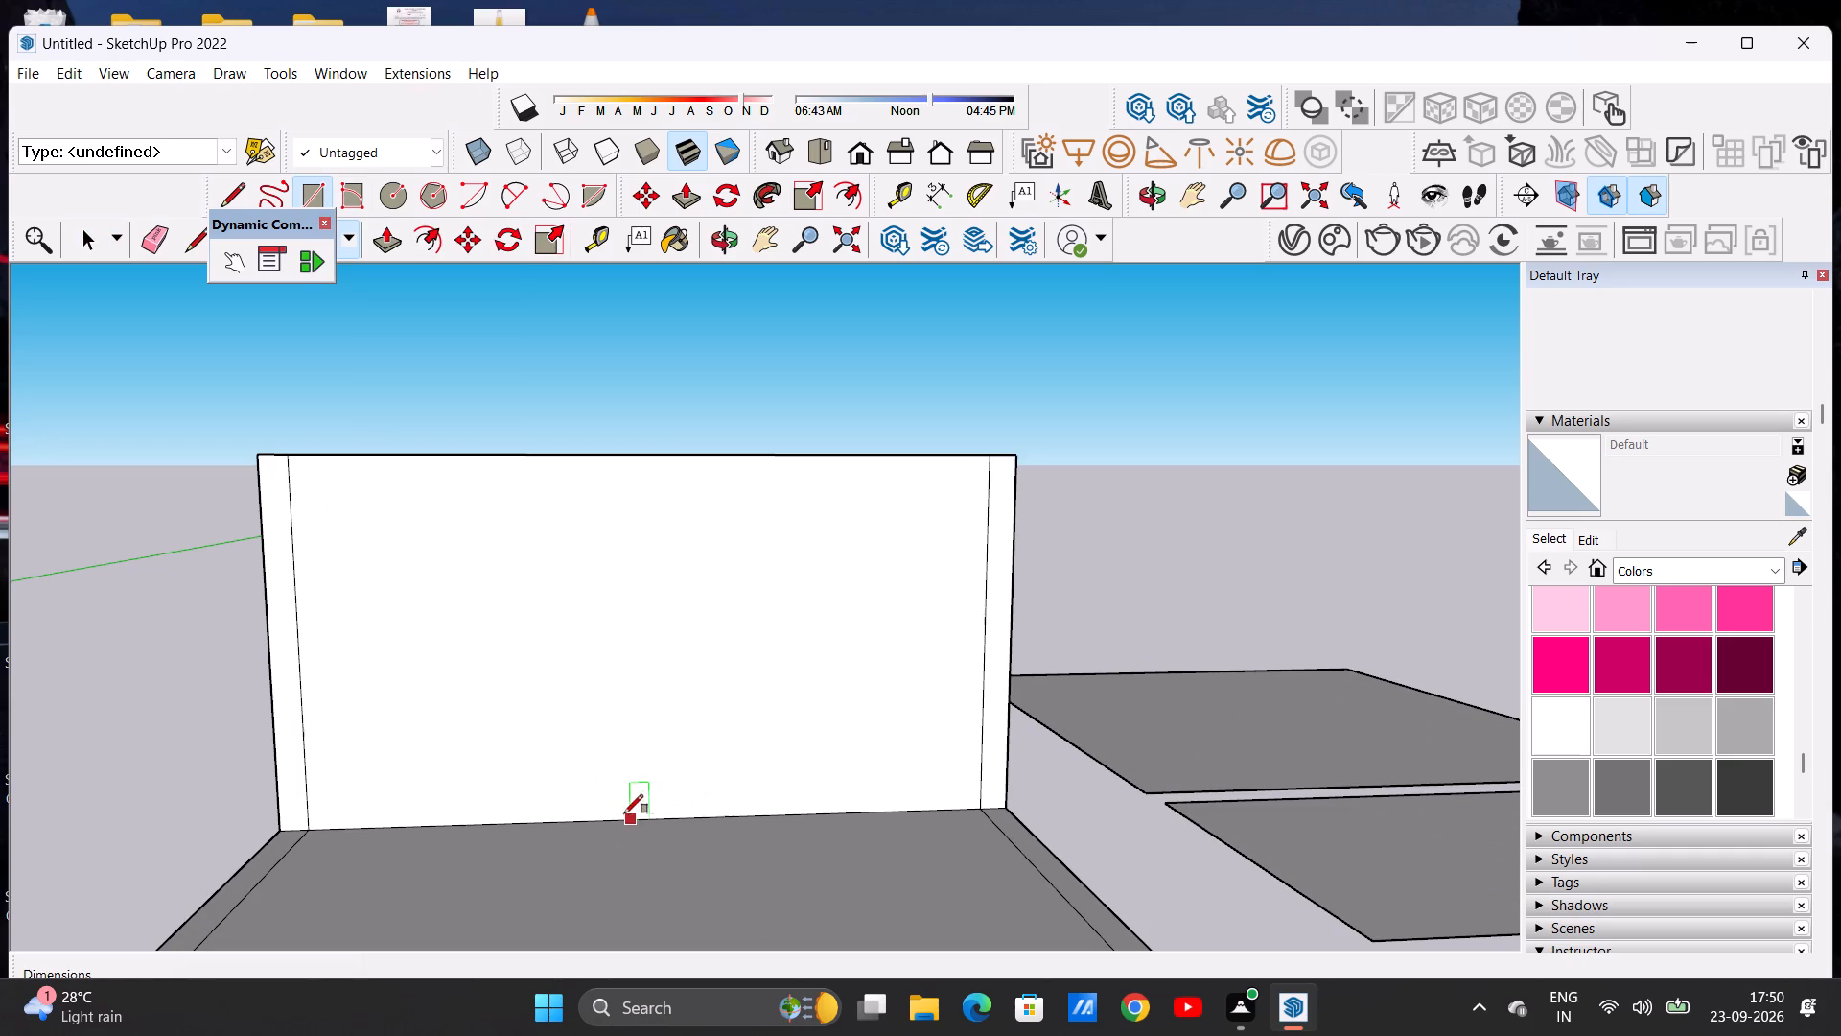
{"action": "left_click", "coordinate": [336, 512]}
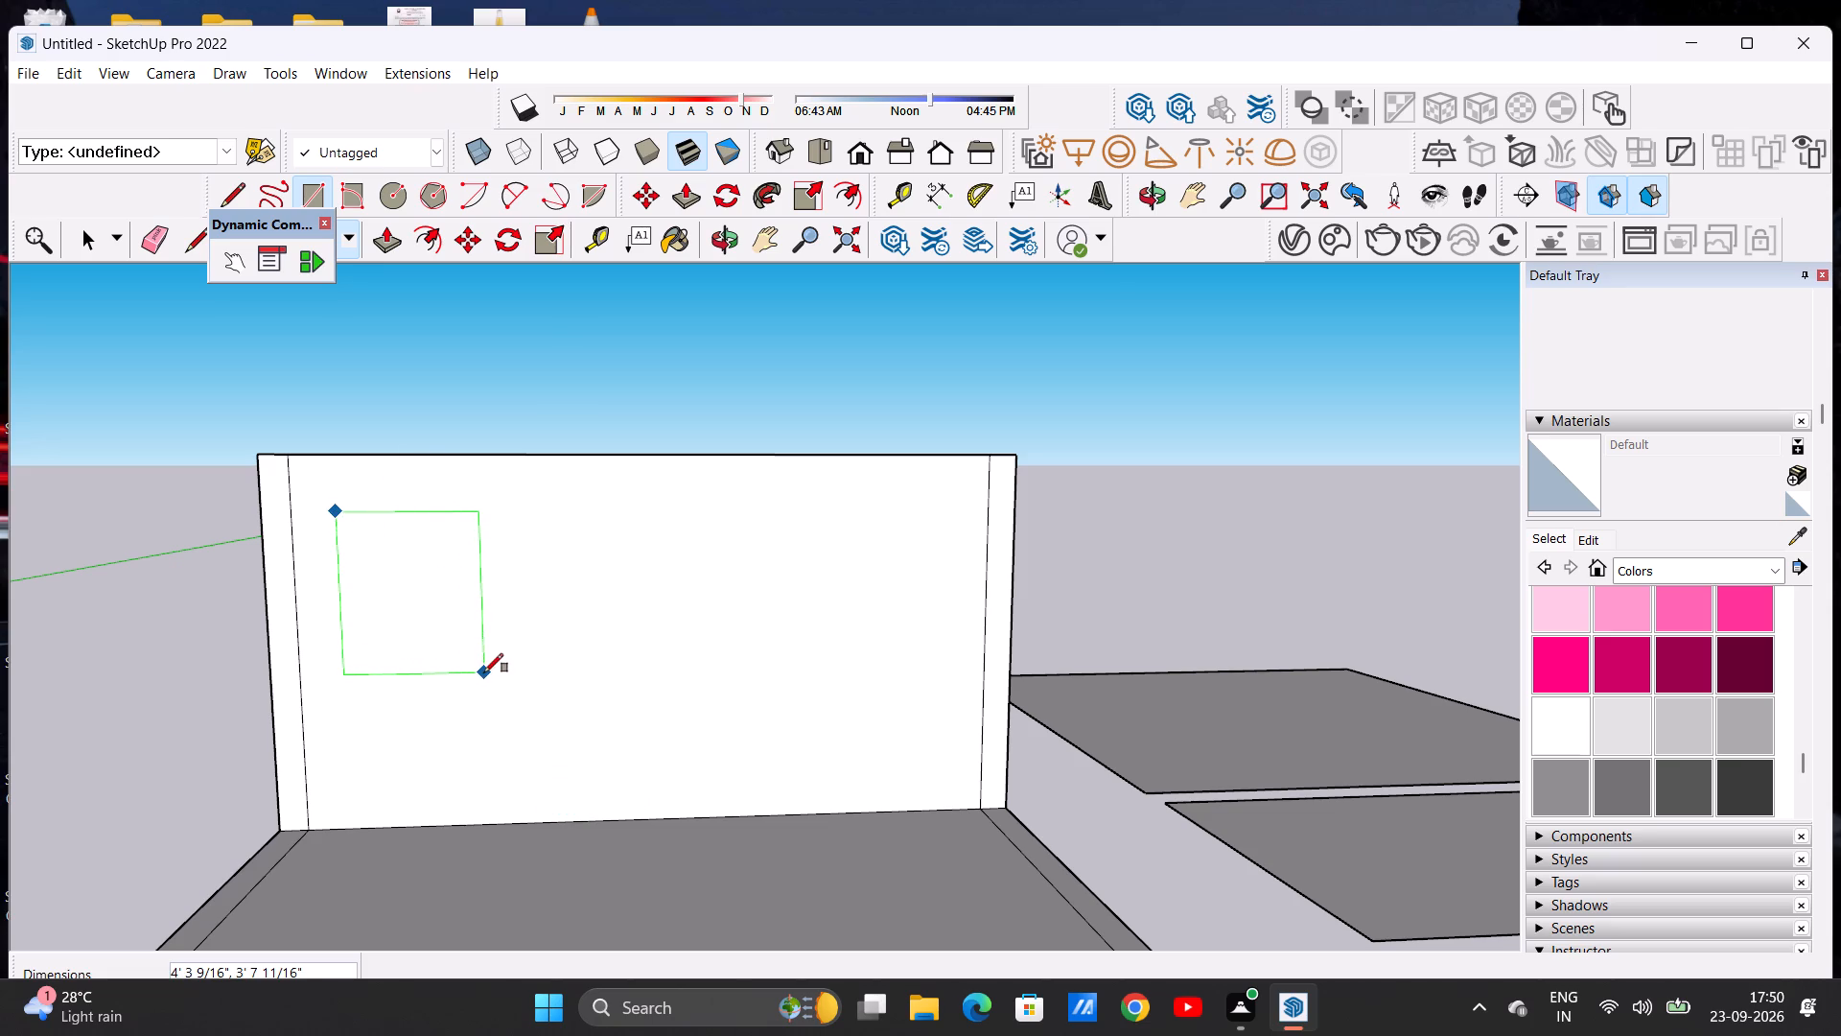
{"action": "left_click", "coordinate": [484, 672]}
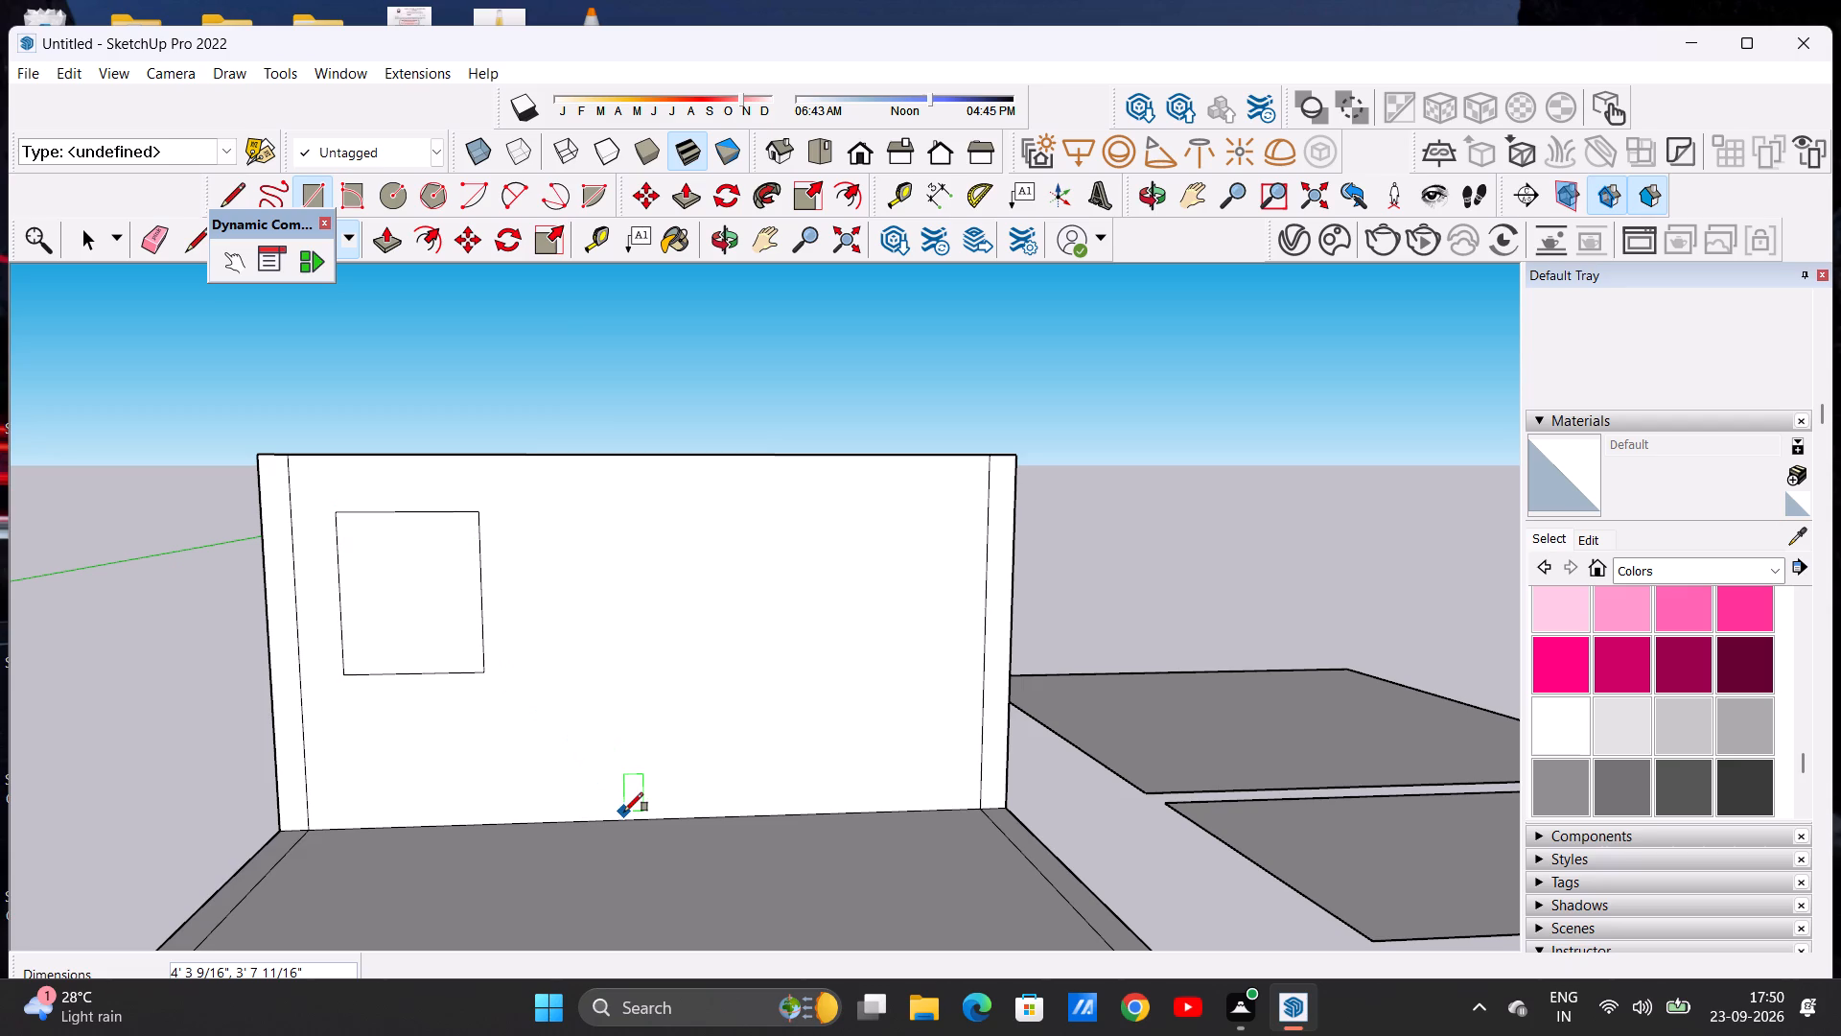
Draw a door rectangle about 4' 6" wide and 8' 7" high from the partition's base edge, beside the window outline.
{"action": "left_click", "coordinate": [607, 818]}
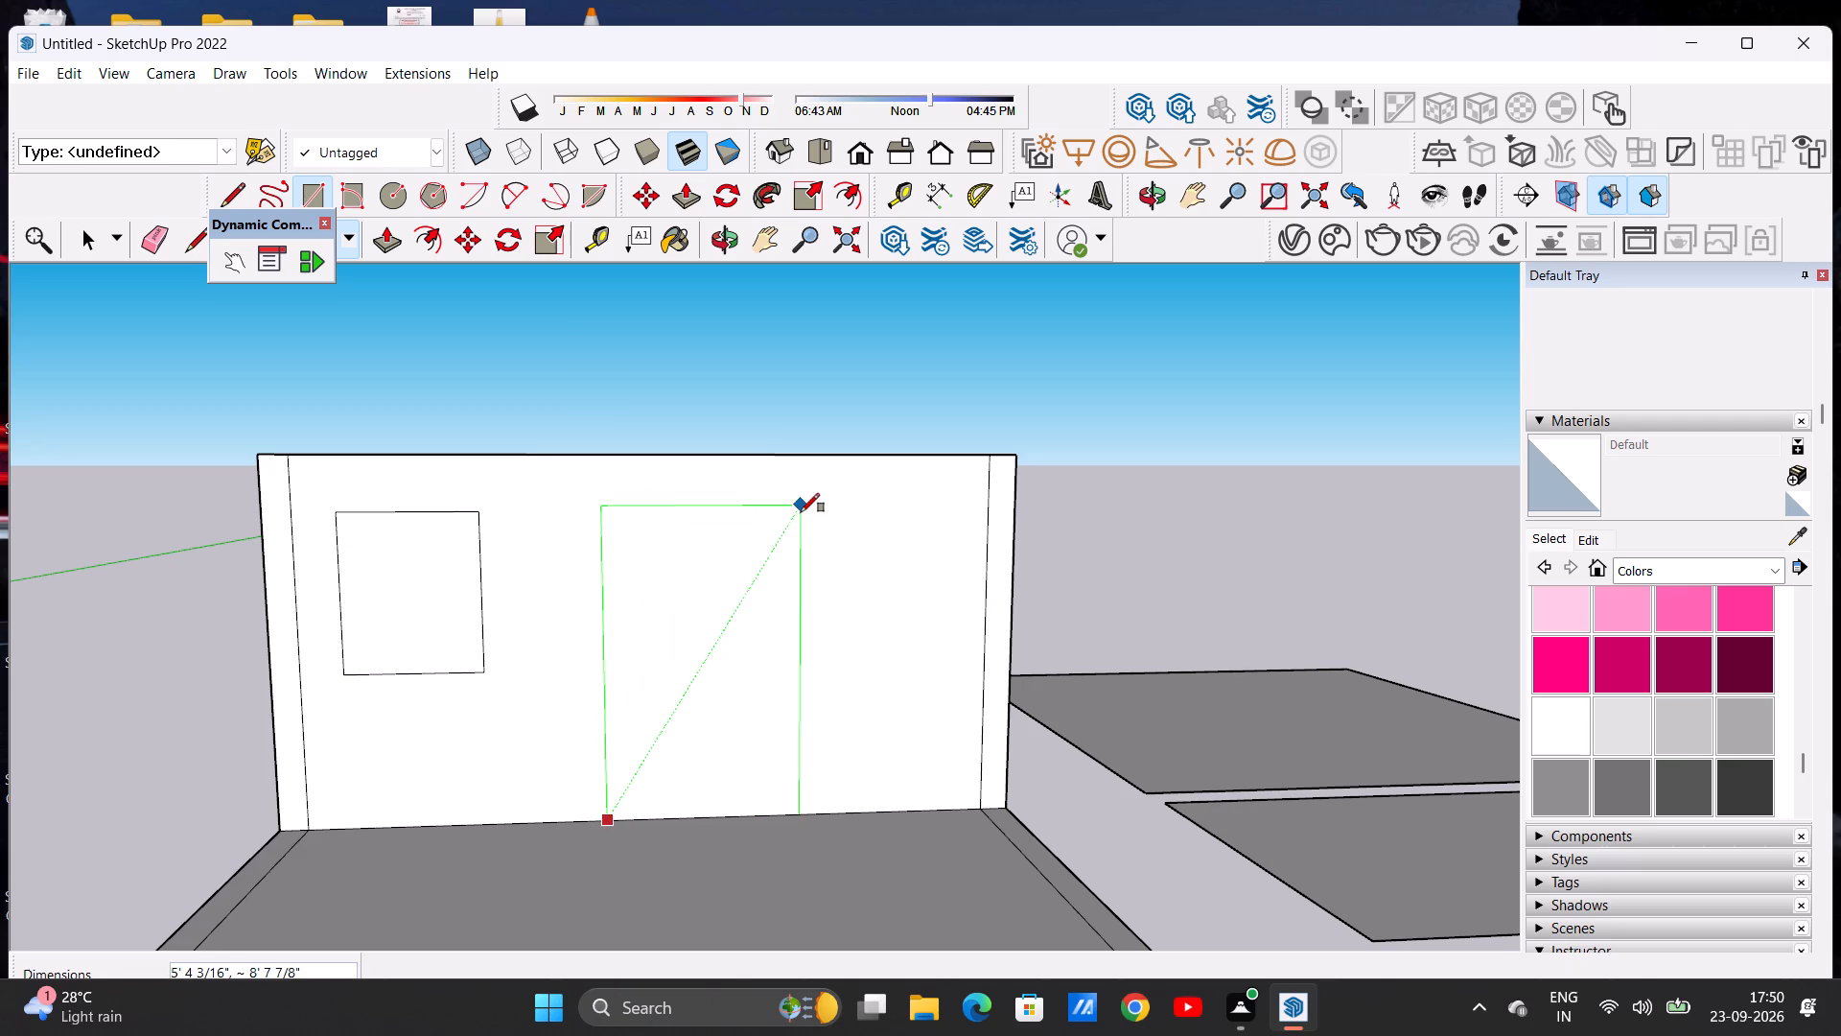
{"action": "key", "text": "space"}
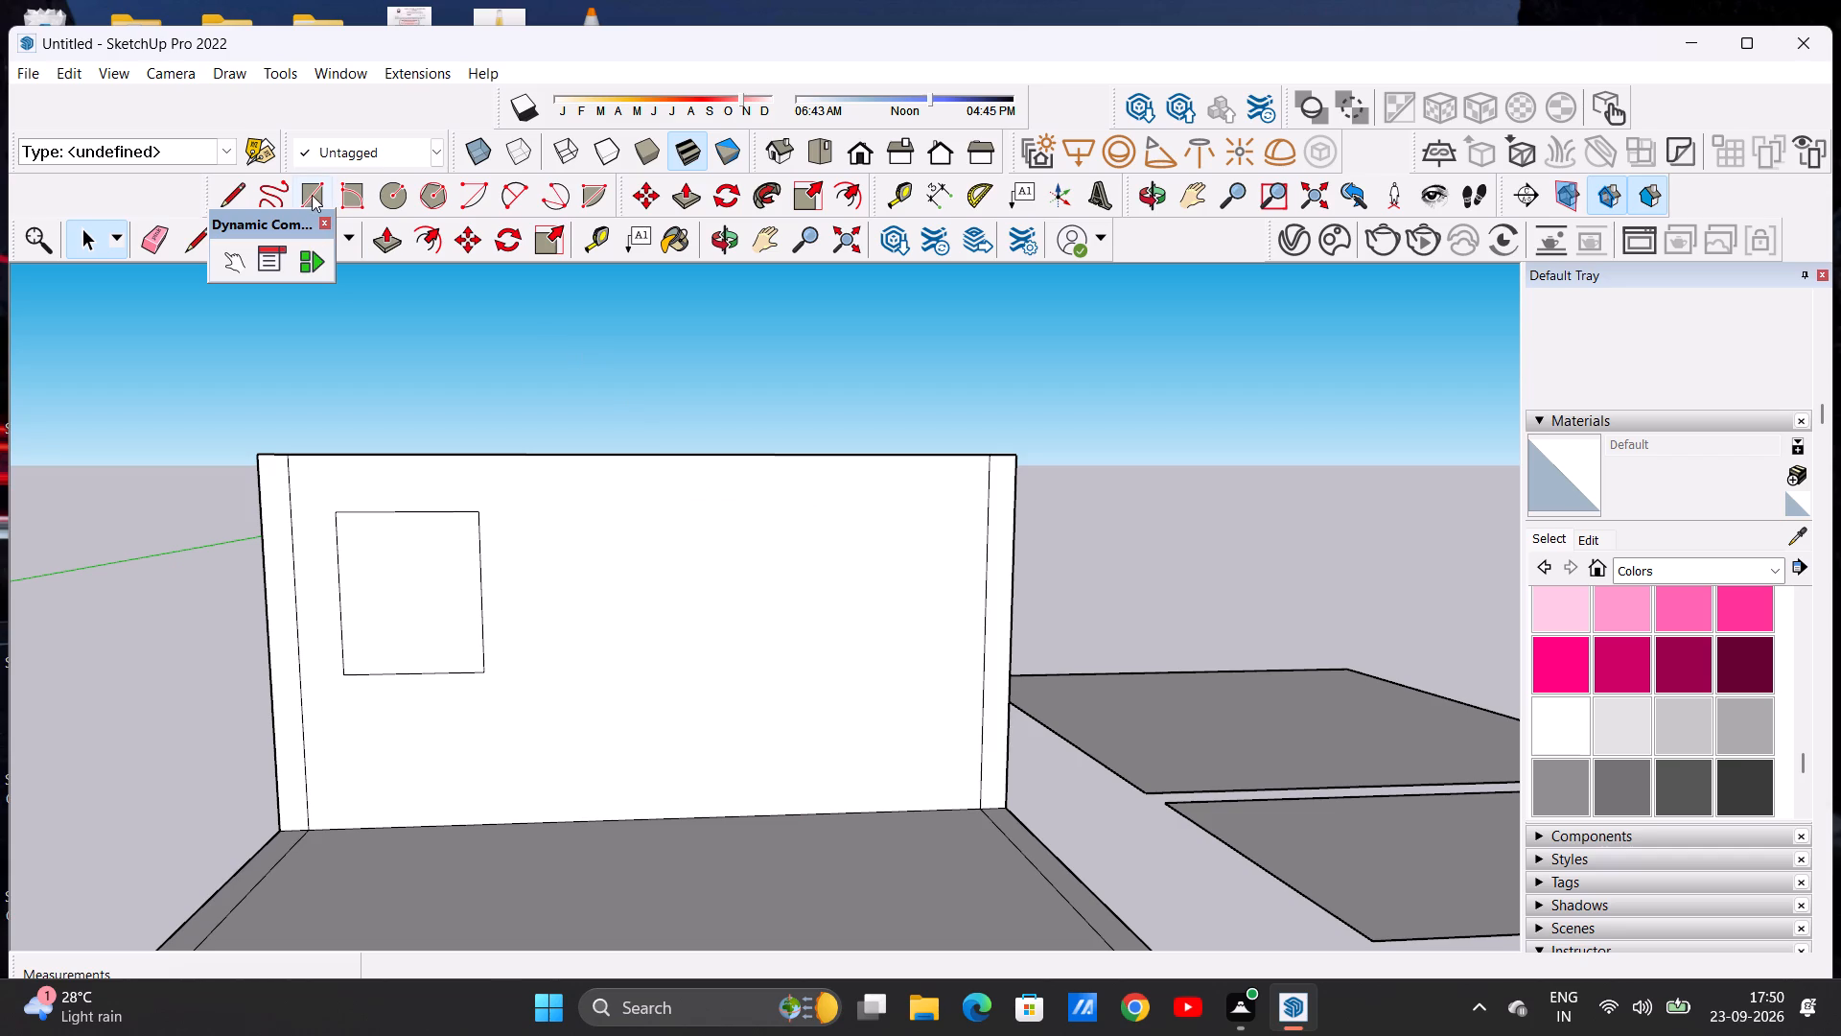
{"action": "left_click", "coordinate": [312, 195]}
{"action": "left_click", "coordinate": [541, 822]}
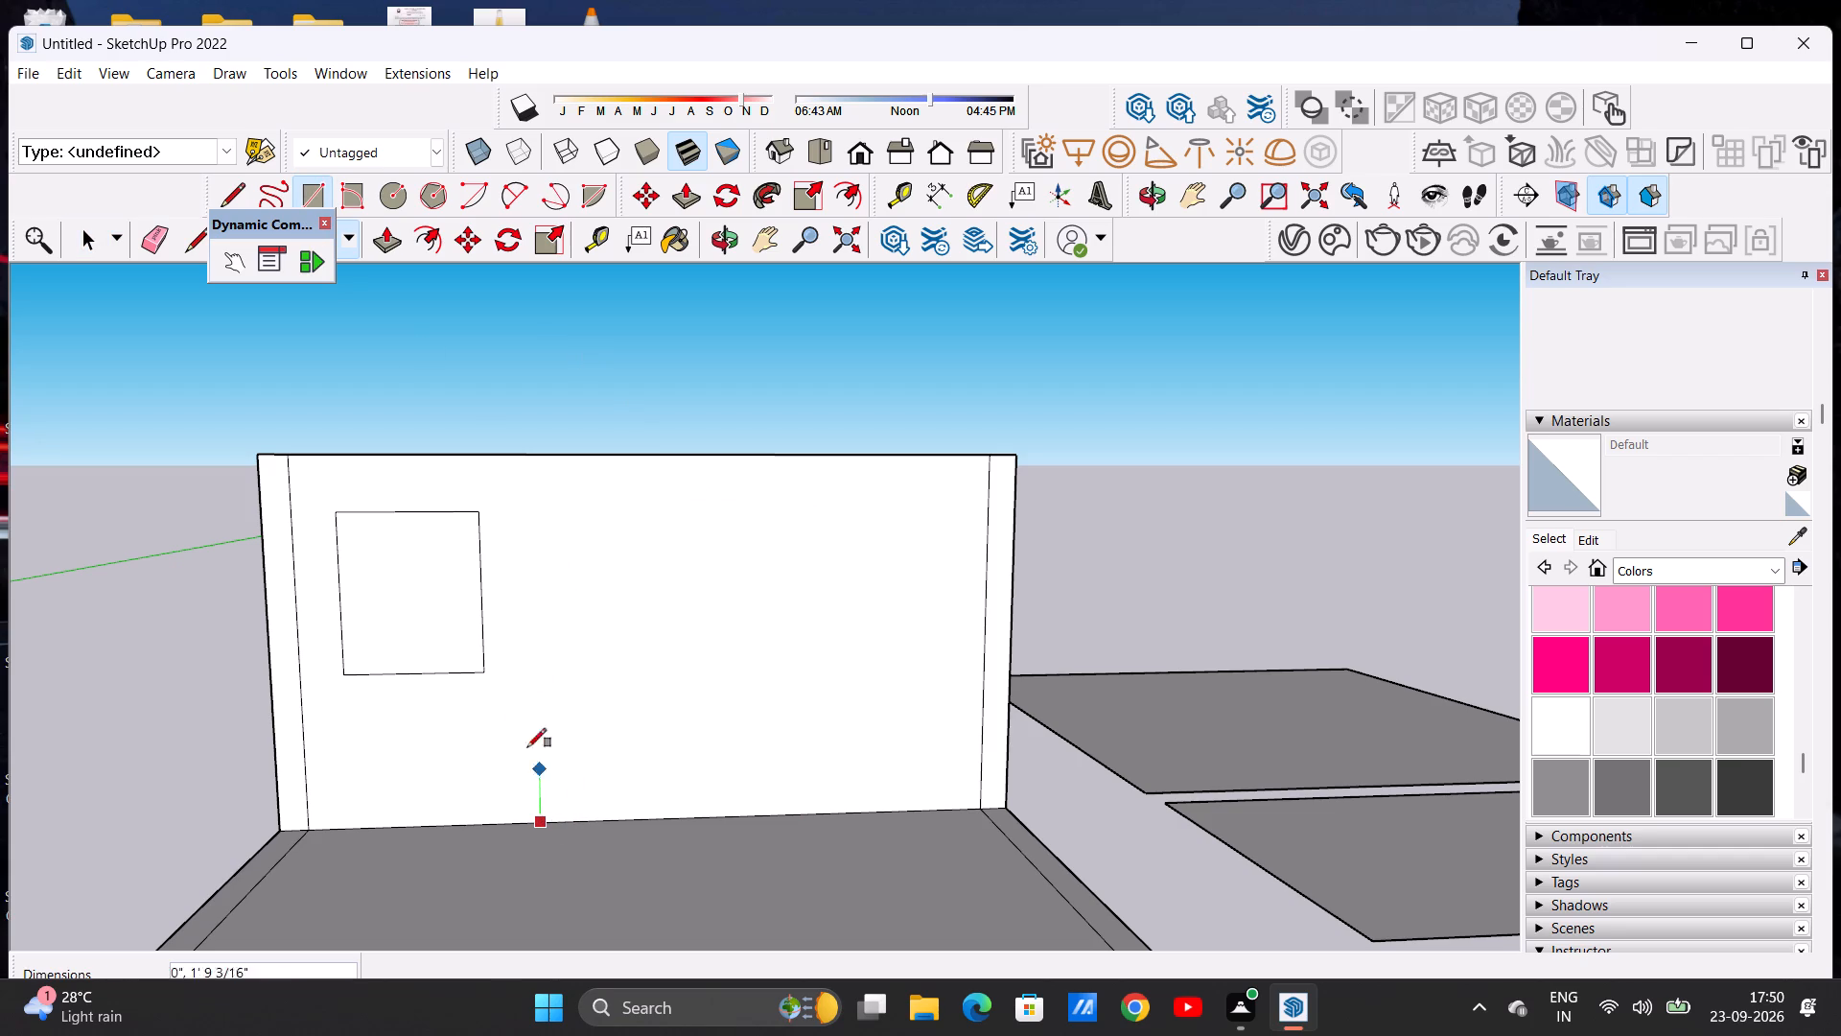
{"action": "left_click", "coordinate": [704, 507]}
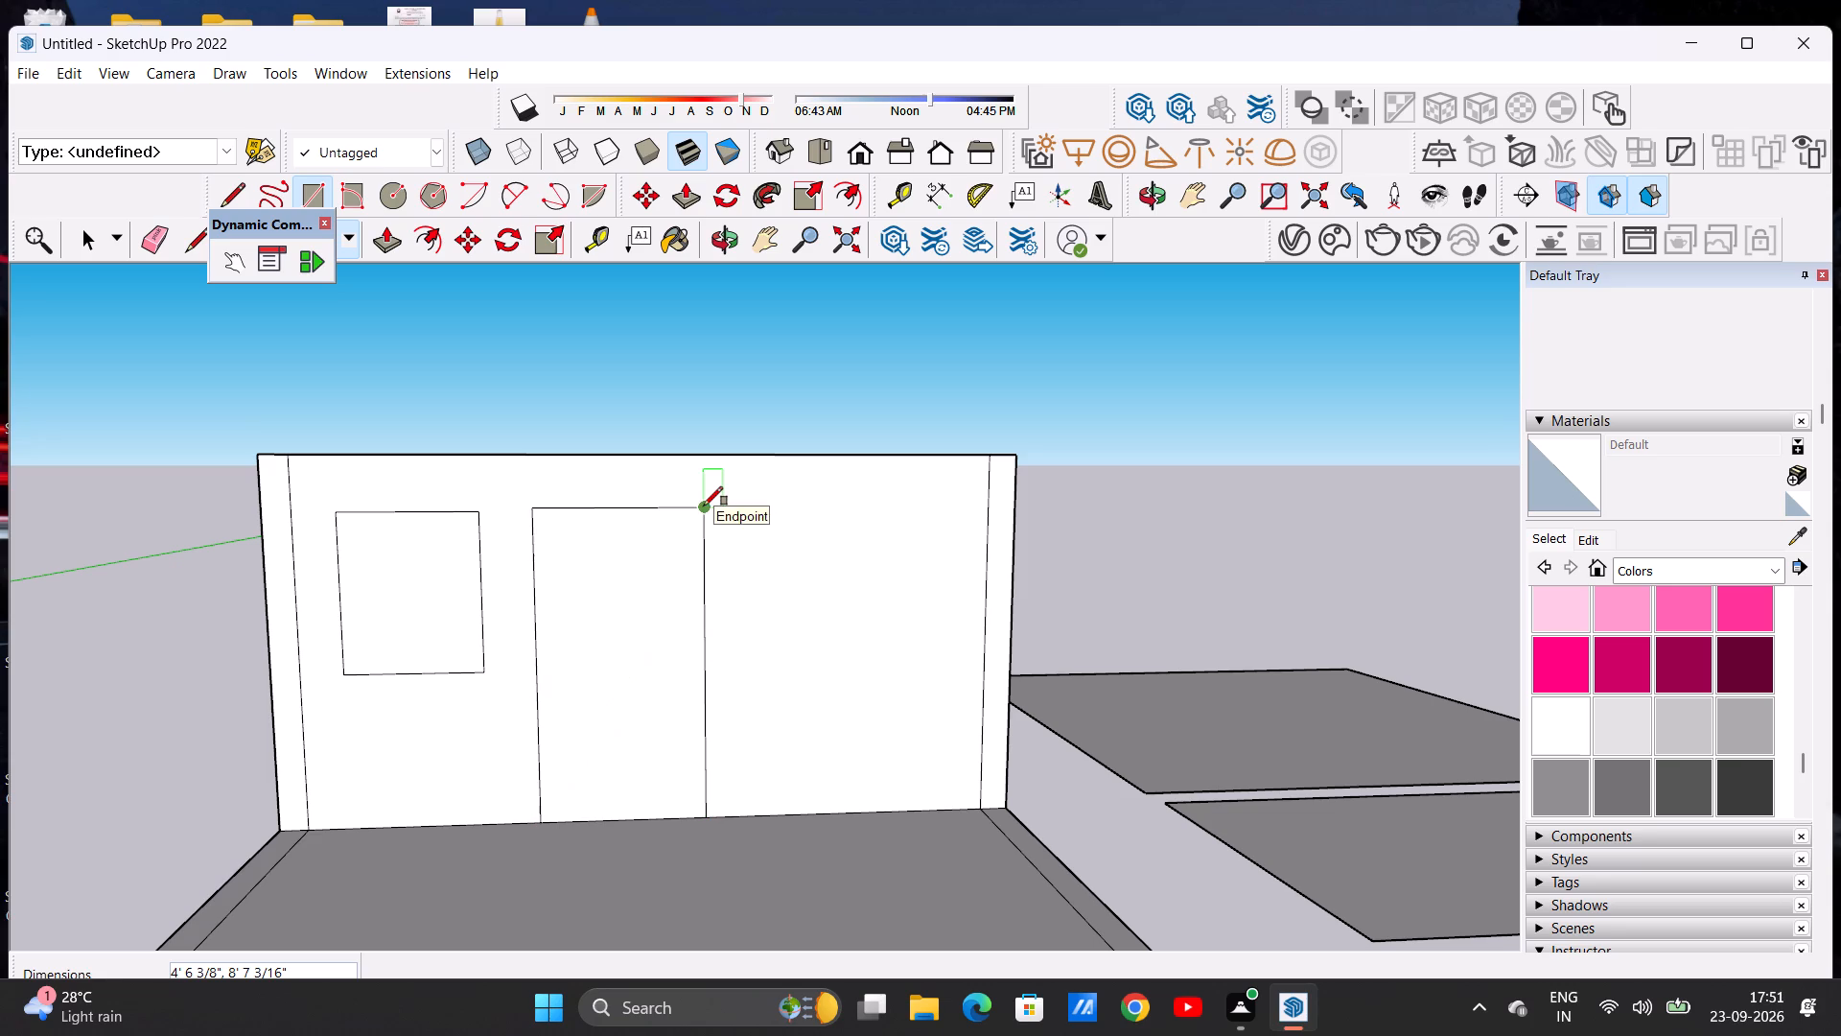
{"action": "key", "text": "space"}
Examine the partition's window and door openings and the front floor area from several angles.
{"action": "scroll", "coordinate": [482, 412], "scroll_direction": "down", "scroll_amount": 9}
{"action": "scroll", "coordinate": [549, 497], "scroll_direction": "down", "scroll_amount": 2}
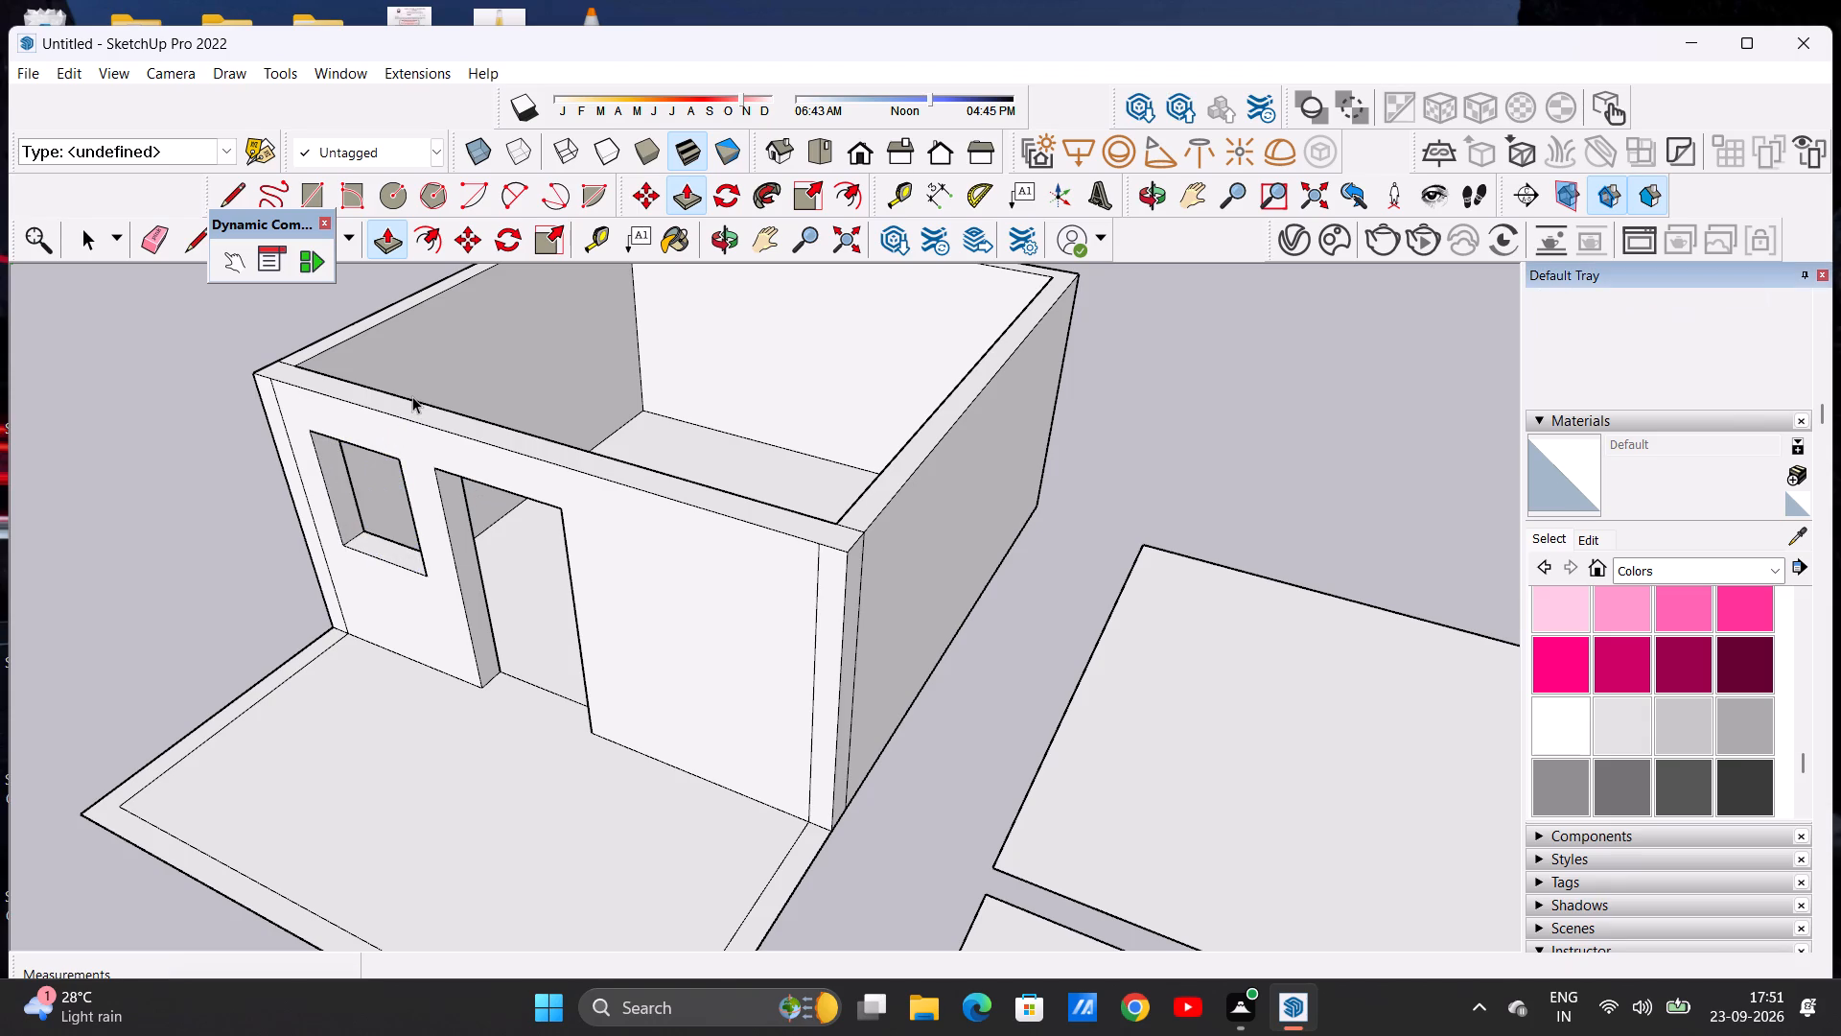
{"action": "scroll", "coordinate": [633, 445], "scroll_direction": "down", "scroll_amount": 8}
{"action": "middle_click_drag", "start_coordinate": [497, 530], "coordinate": [740, 507]}
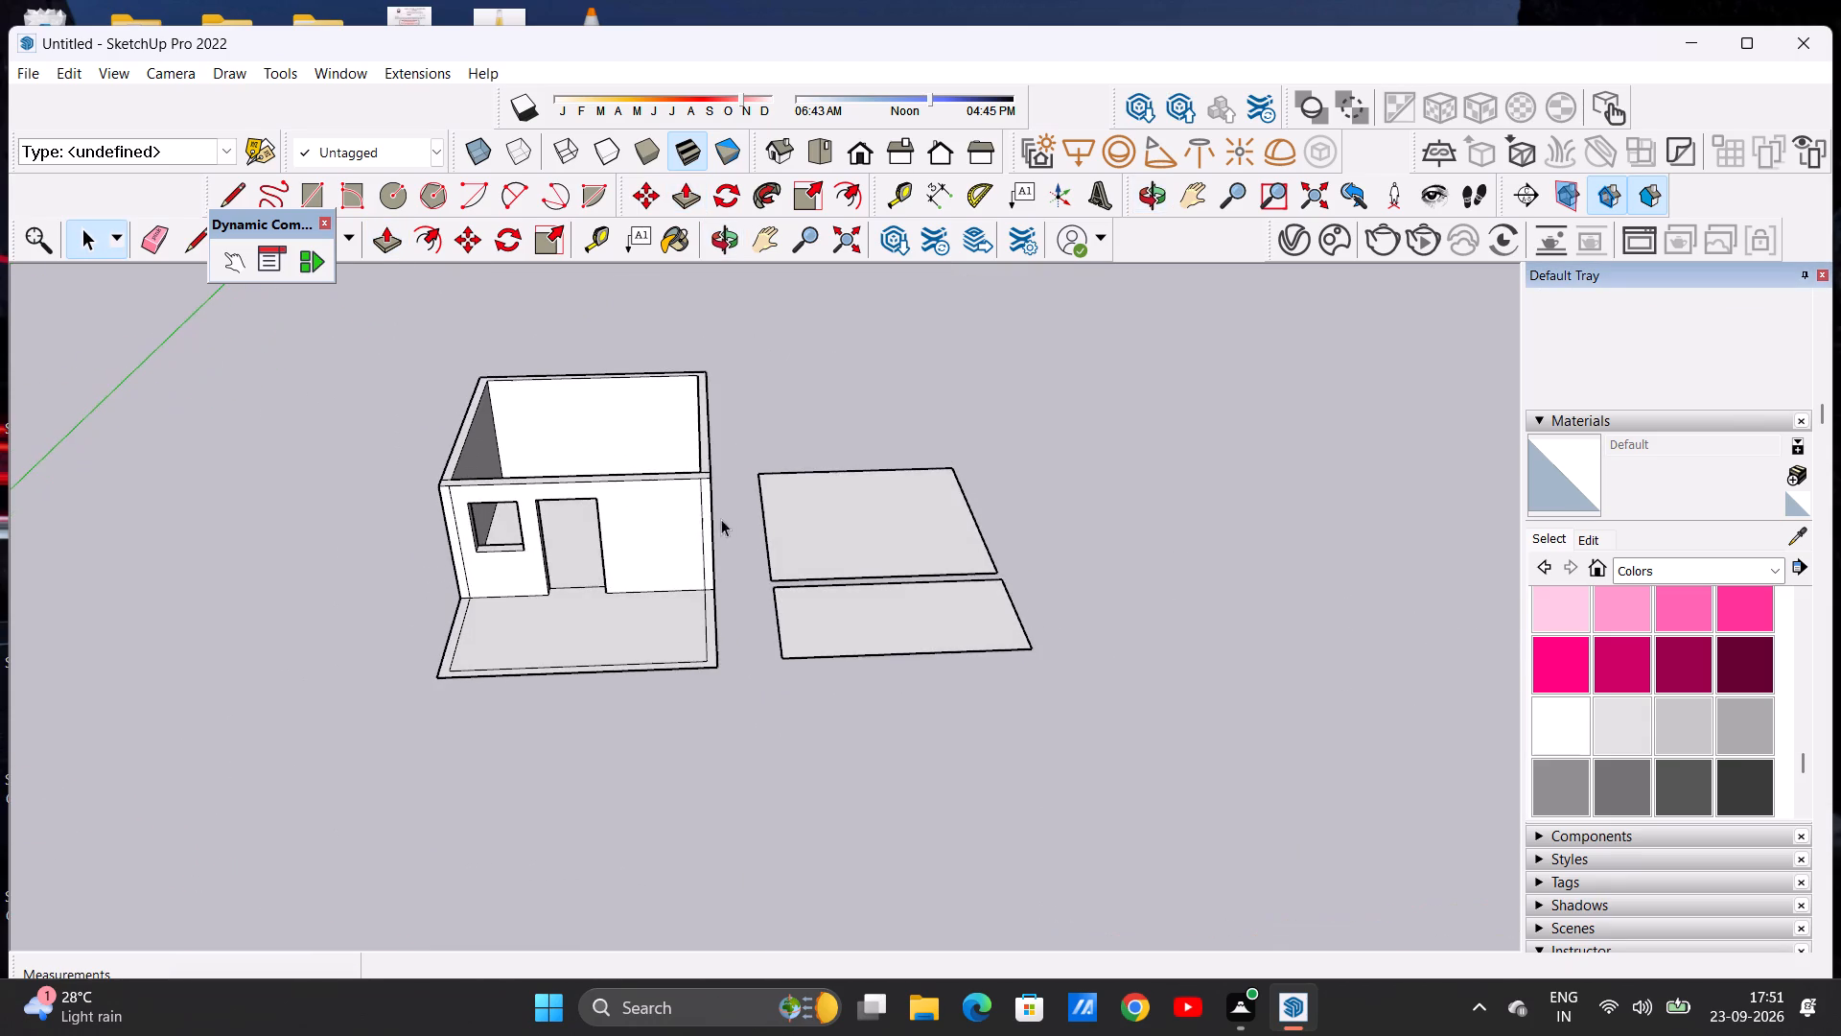
{"action": "middle_click_drag", "start_coordinate": [632, 559], "coordinate": [617, 442]}
{"action": "scroll", "coordinate": [610, 590], "scroll_direction": "up", "scroll_amount": 3}
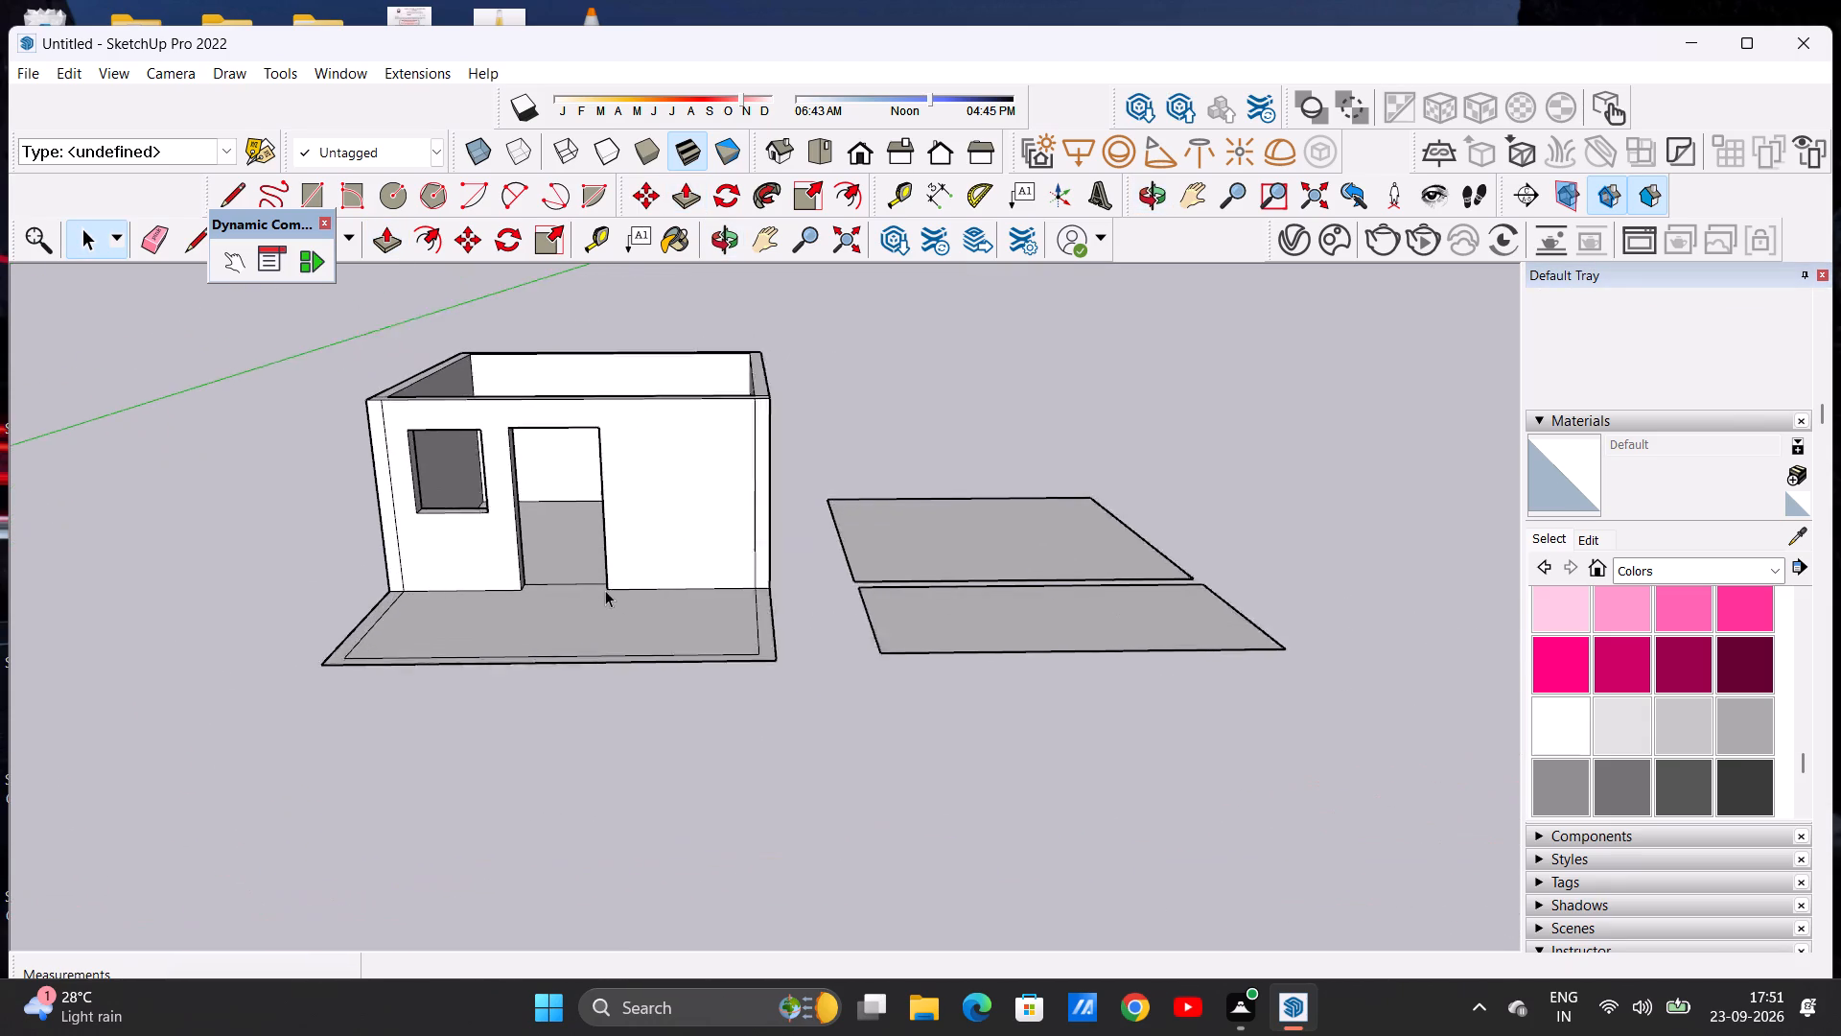
{"action": "scroll", "coordinate": [605, 590], "scroll_direction": "up", "scroll_amount": 3}
{"action": "scroll", "coordinate": [477, 566], "scroll_direction": "down", "scroll_amount": 7}
{"action": "middle_click_drag", "start_coordinate": [567, 612], "coordinate": [588, 704]}
{"action": "scroll", "coordinate": [395, 625], "scroll_direction": "up", "scroll_amount": 10}
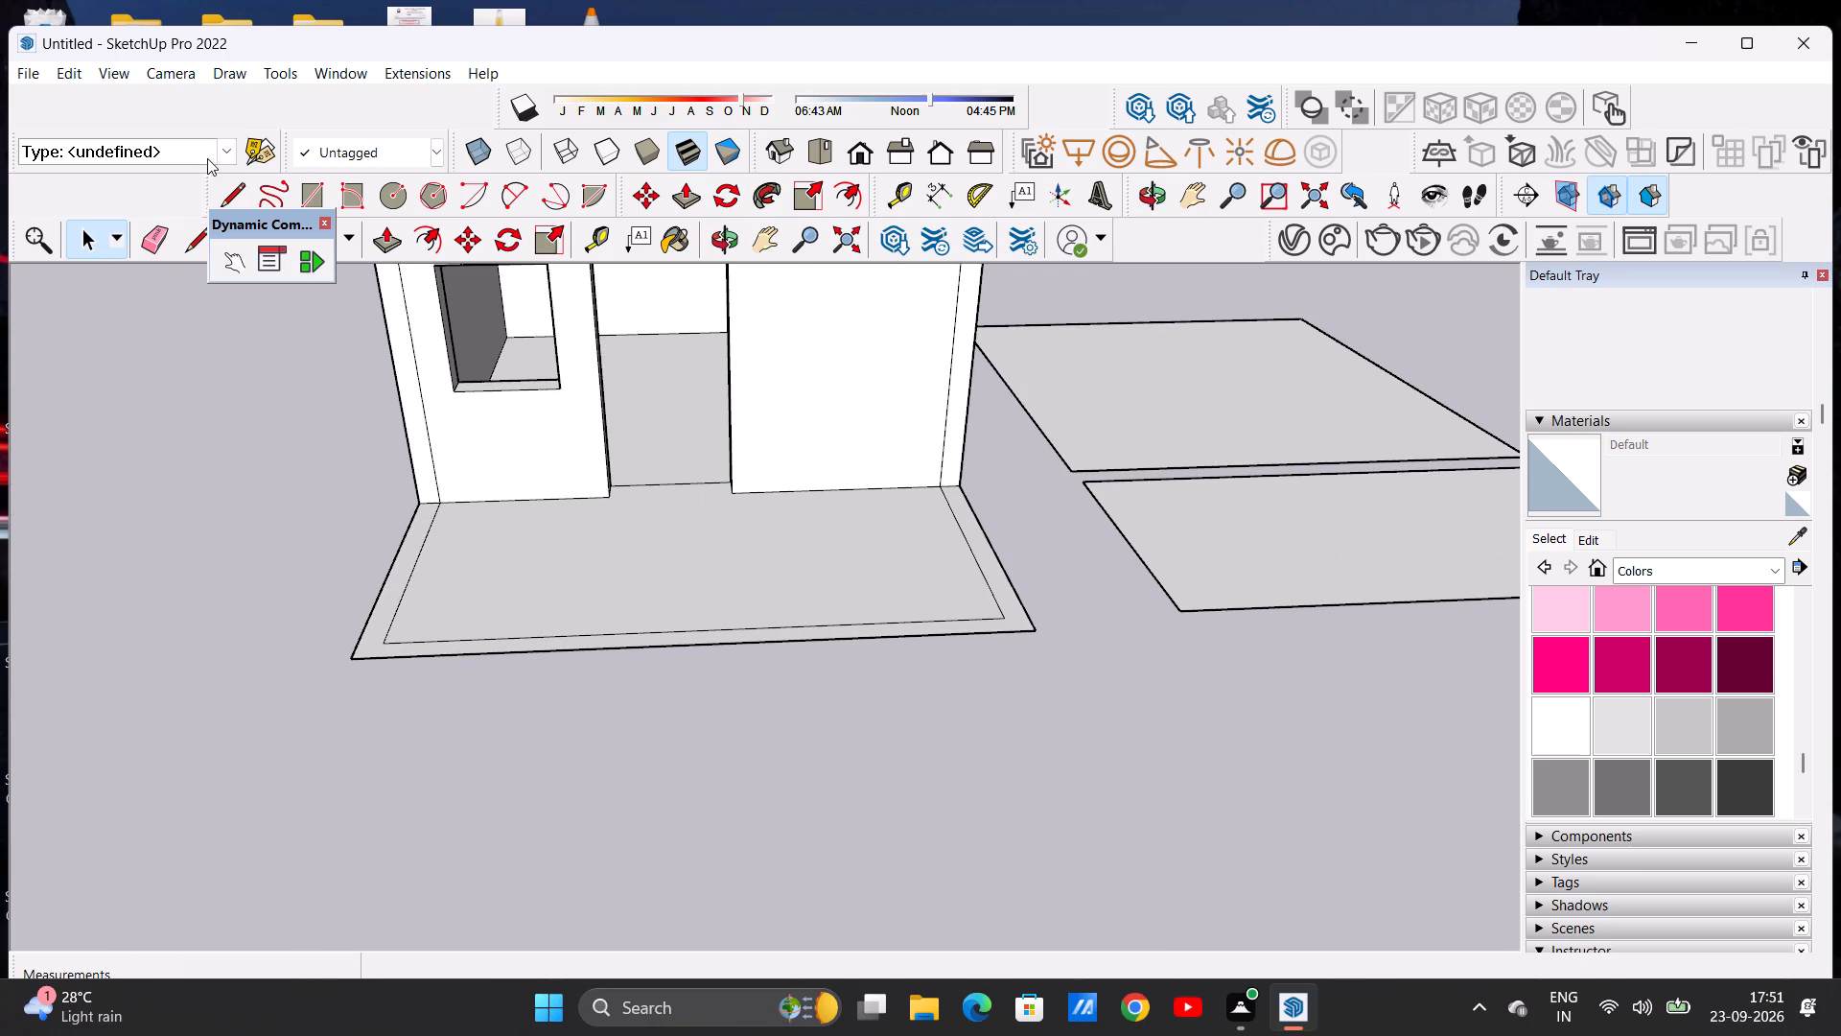
Draw two short lines, the first 9" long, from the front floor's inner corner on the window side to the outer edges.
{"action": "left_click", "coordinate": [225, 197]}
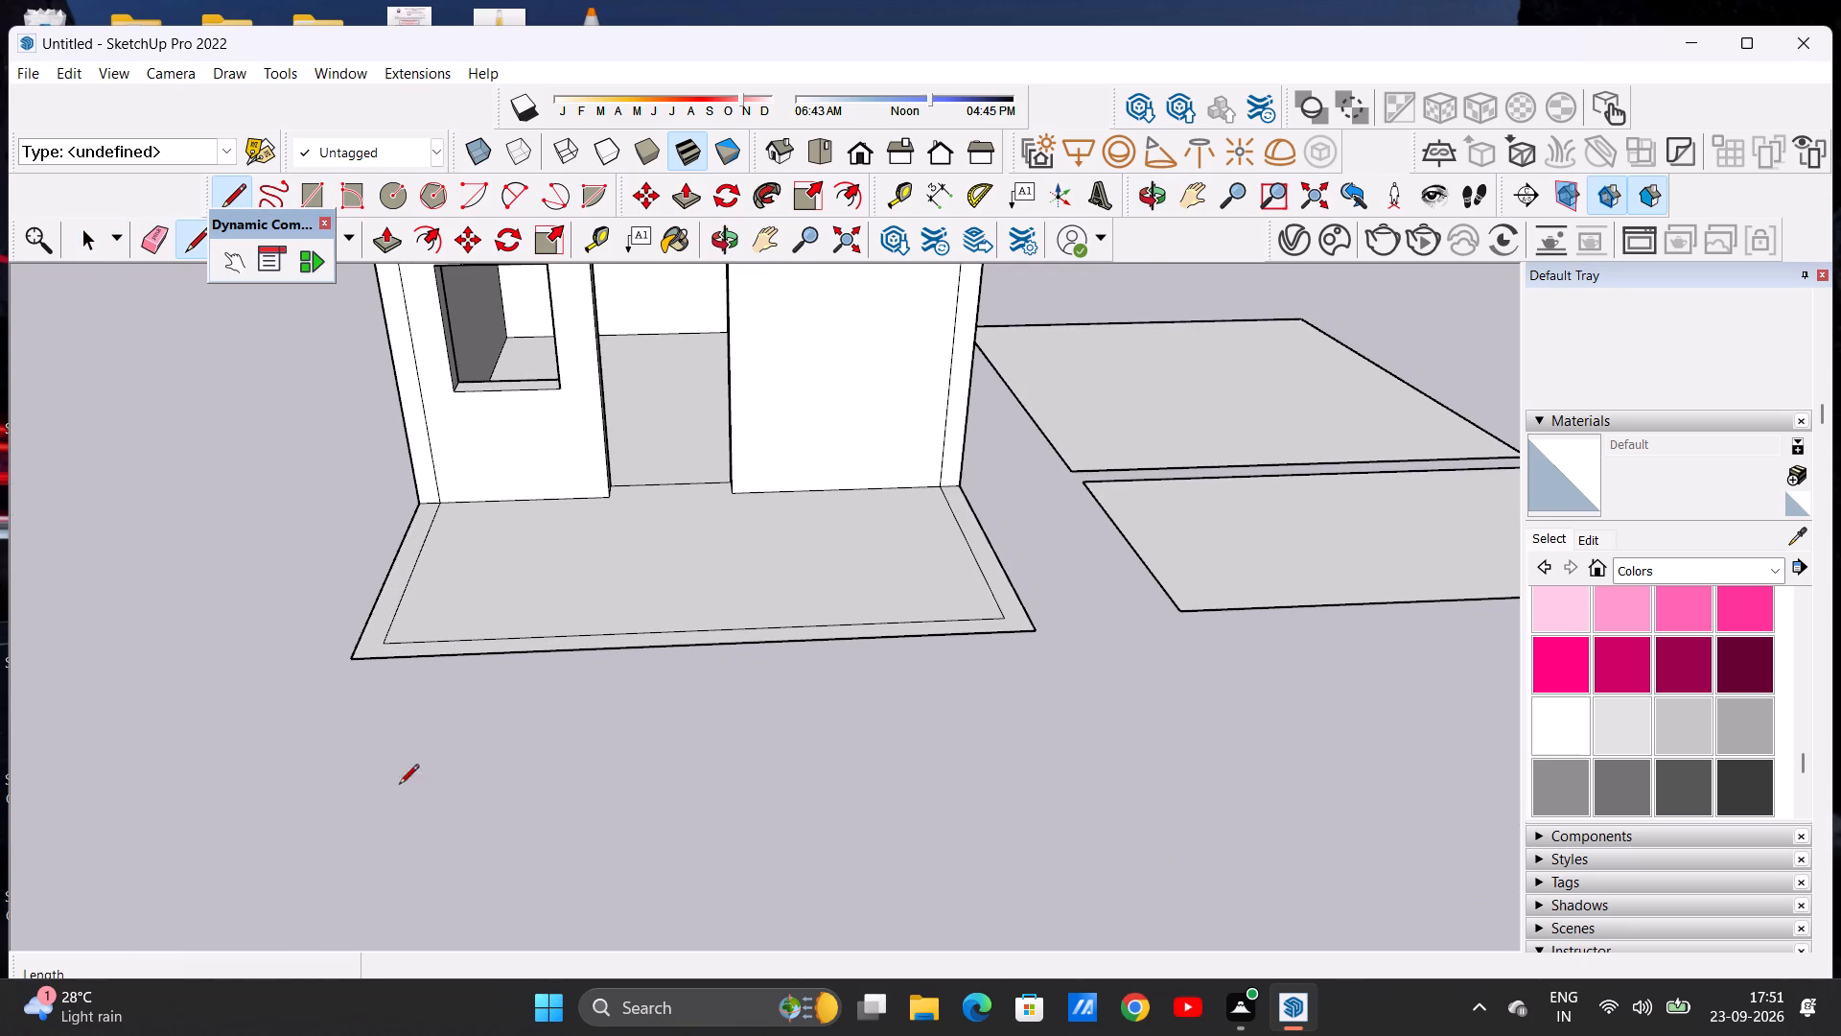
{"action": "scroll", "coordinate": [381, 667], "scroll_direction": "up", "scroll_amount": 11}
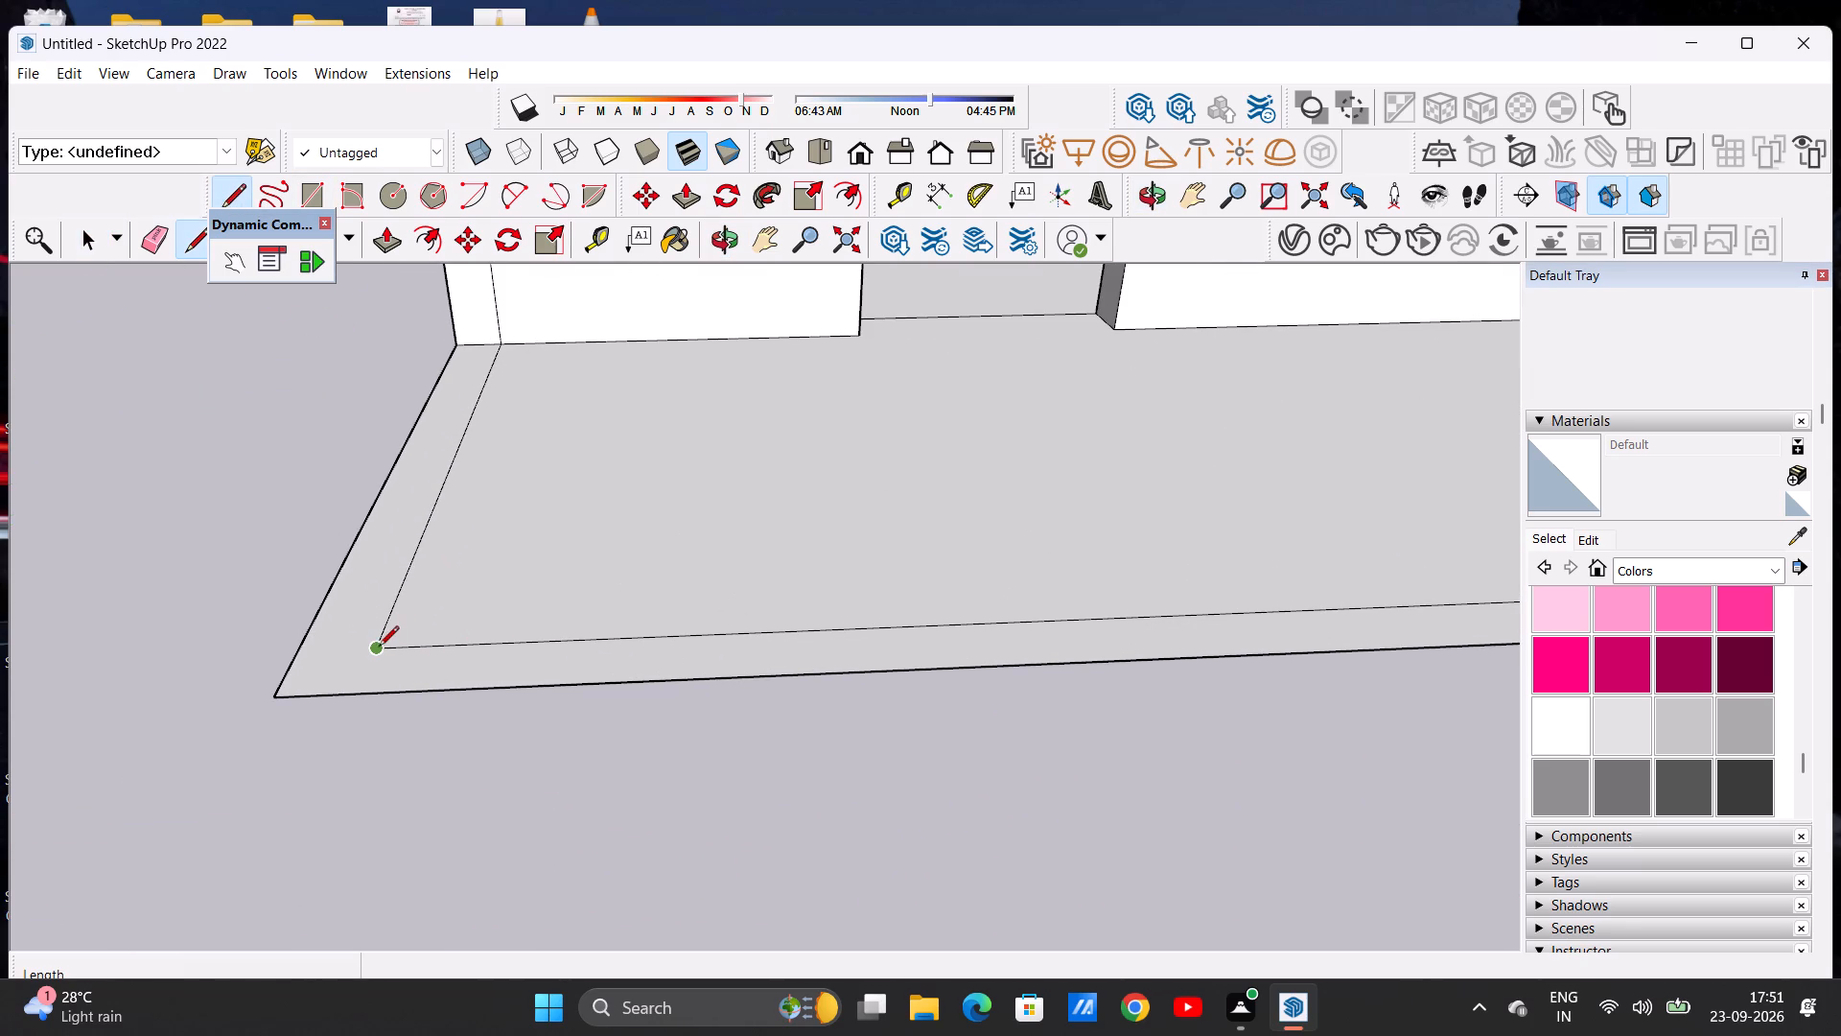
{"action": "left_click", "coordinate": [377, 647]}
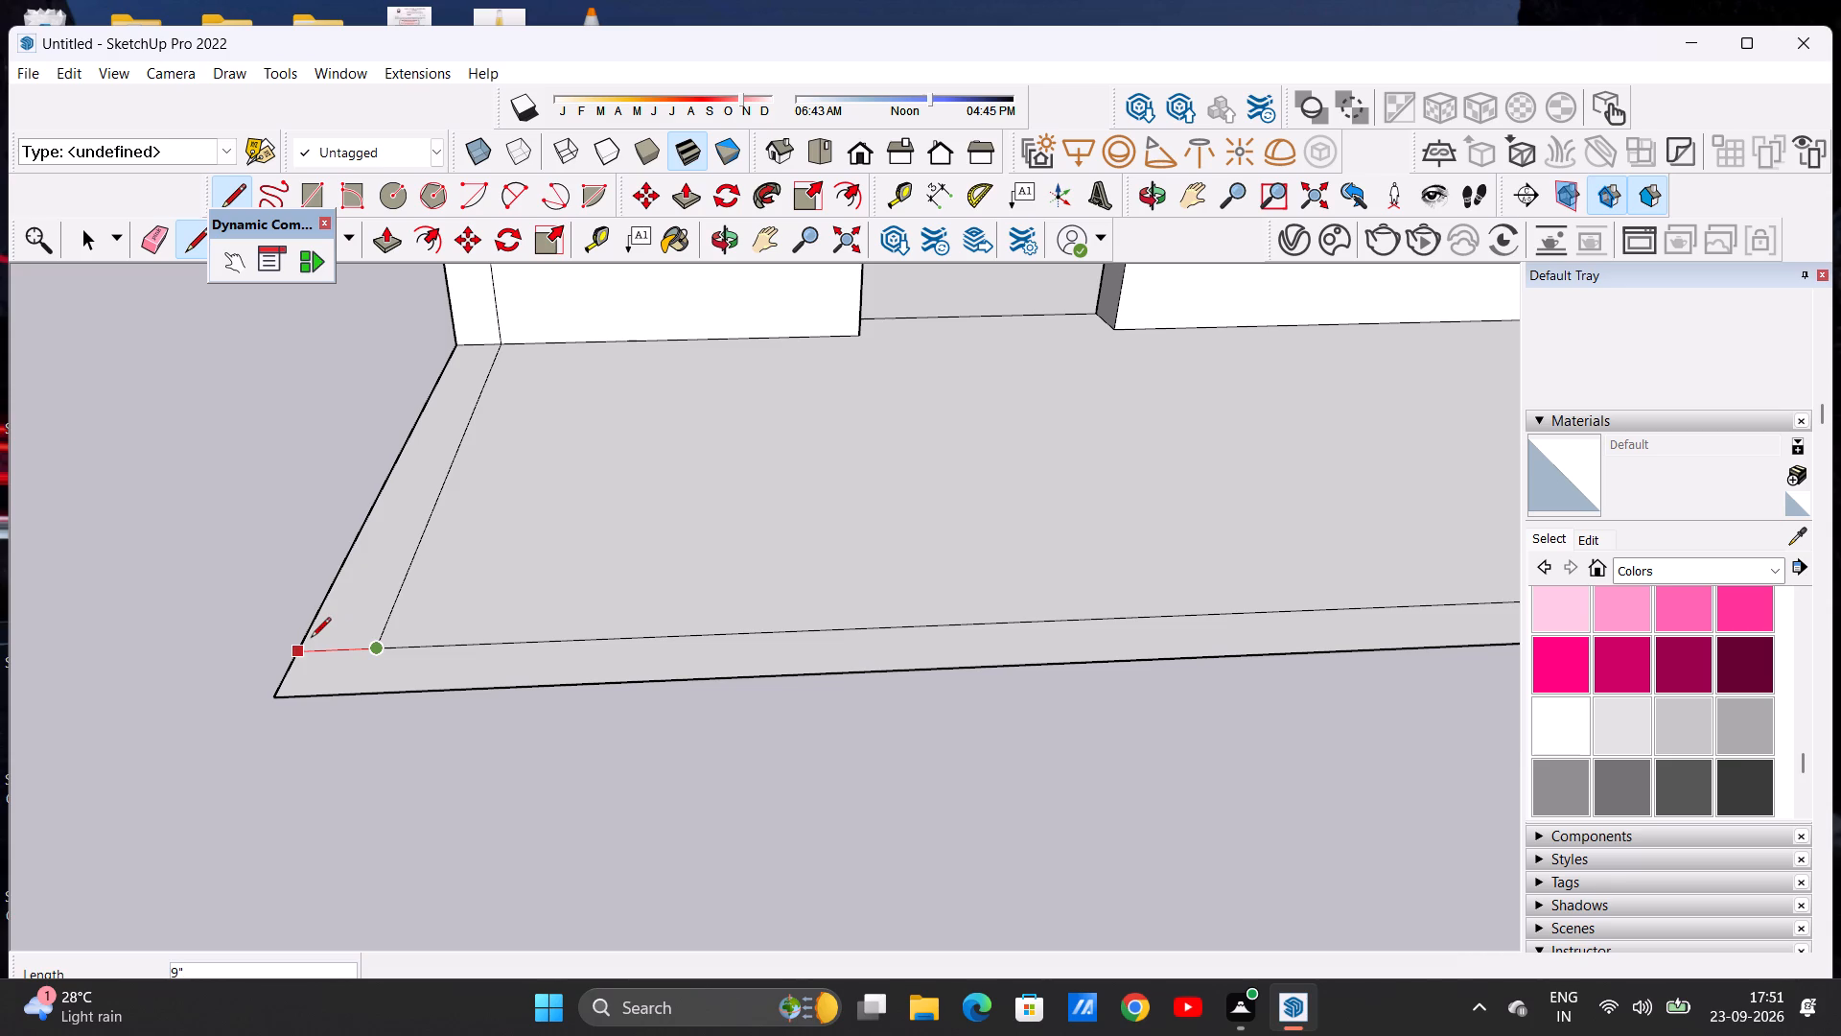
{"action": "left_click", "coordinate": [311, 639]}
{"action": "left_click", "coordinate": [376, 649]}
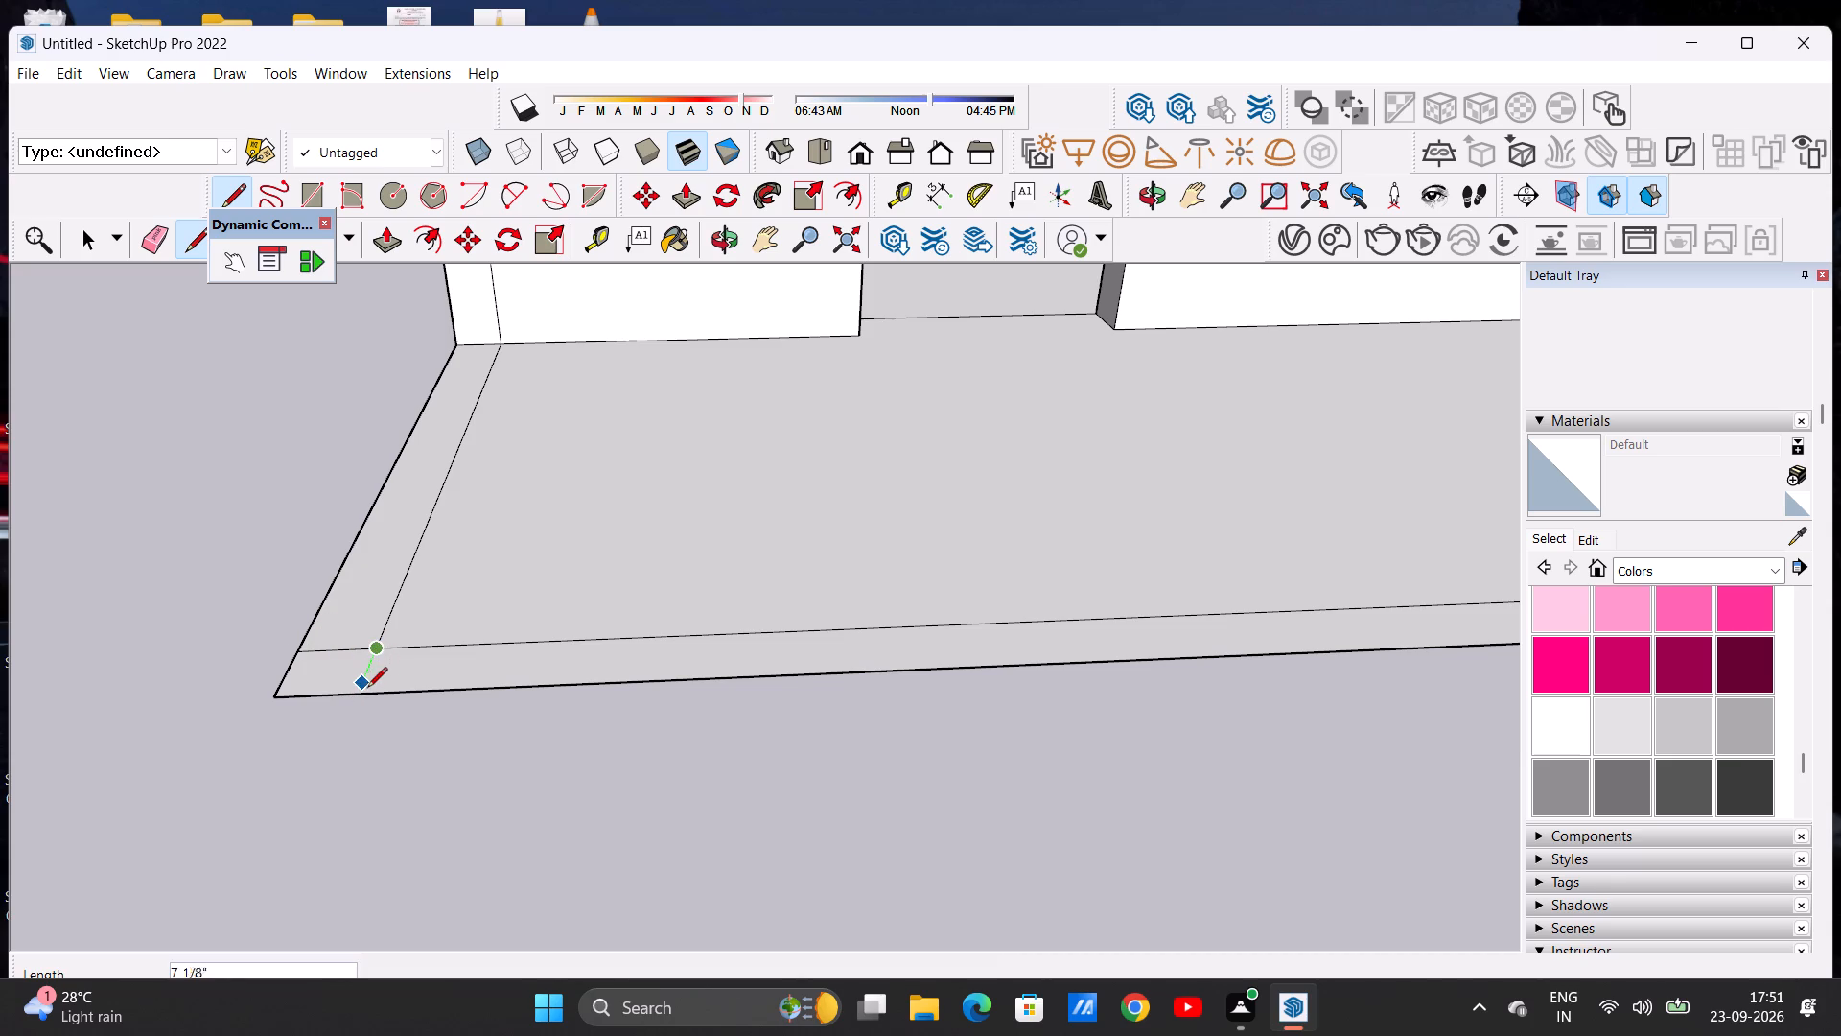
{"action": "left_click", "coordinate": [367, 693]}
{"action": "key", "text": "space"}
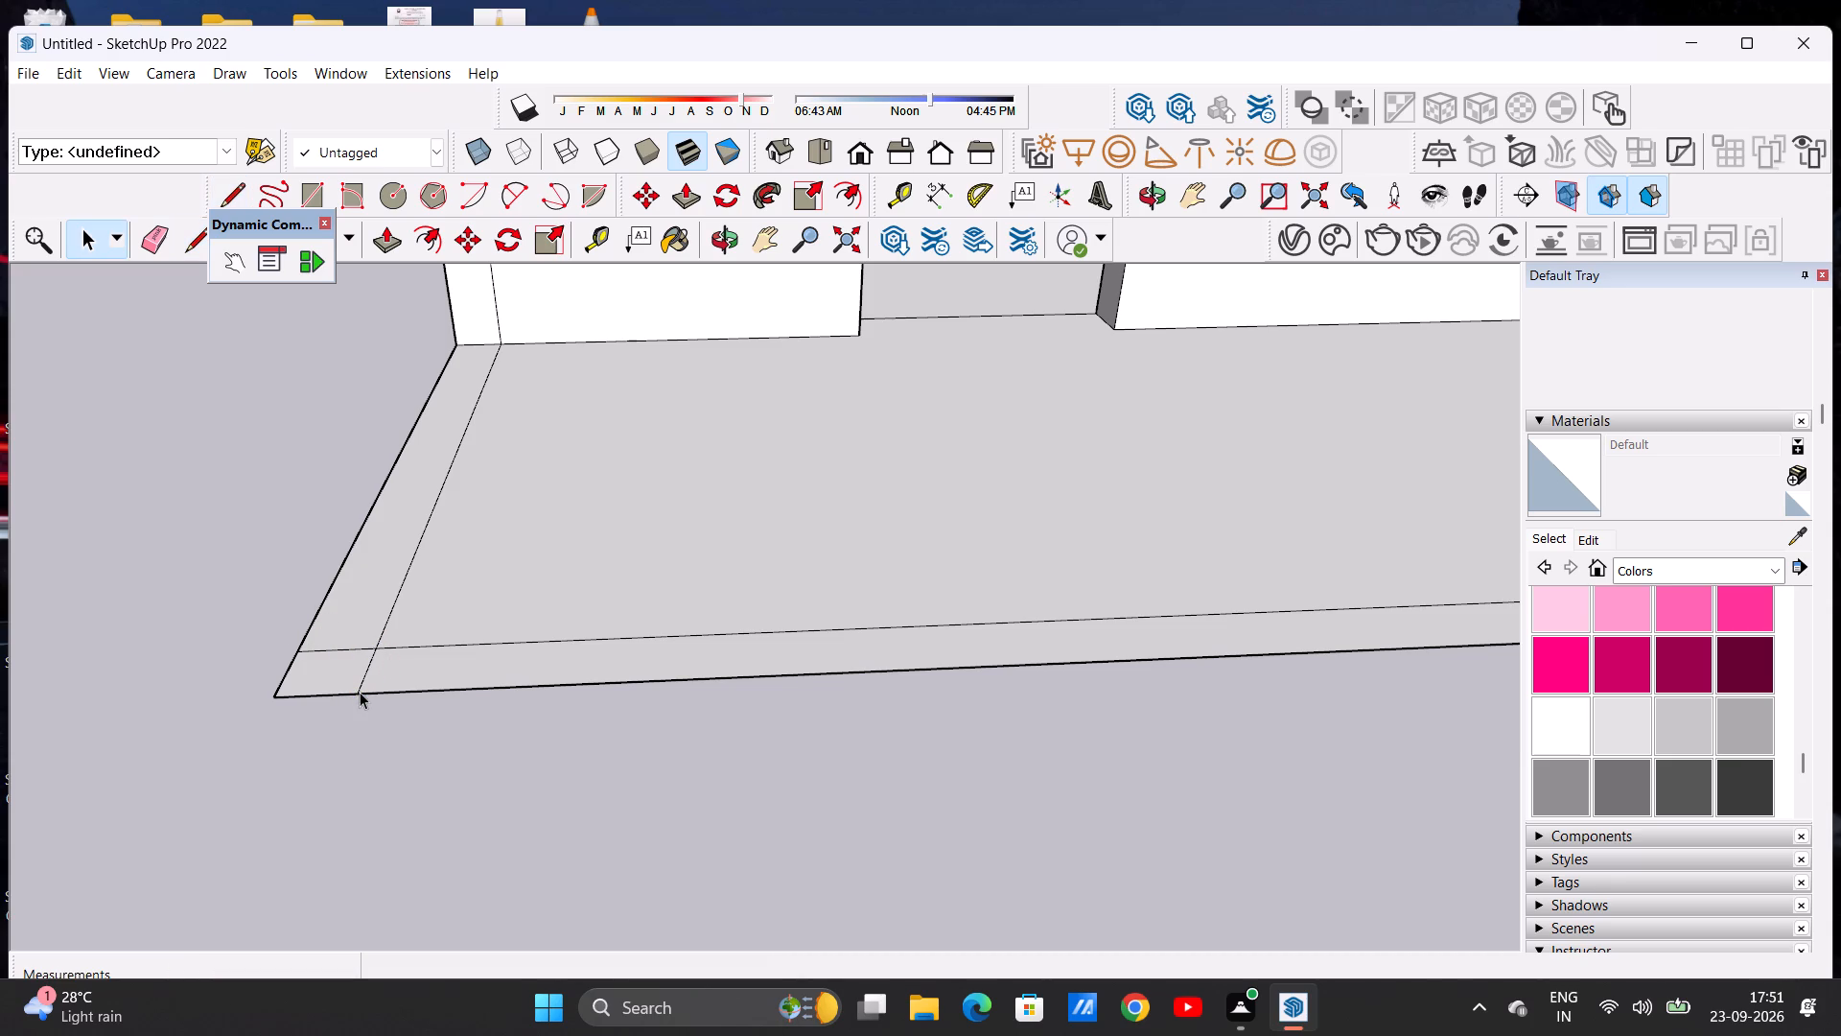
Push/Pull the small corner square at the front of the floor up 10', level with the top of the walls.
{"action": "scroll", "coordinate": [384, 718], "scroll_direction": "down", "scroll_amount": 16}
{"action": "scroll", "coordinate": [443, 618], "scroll_direction": "up", "scroll_amount": 4}
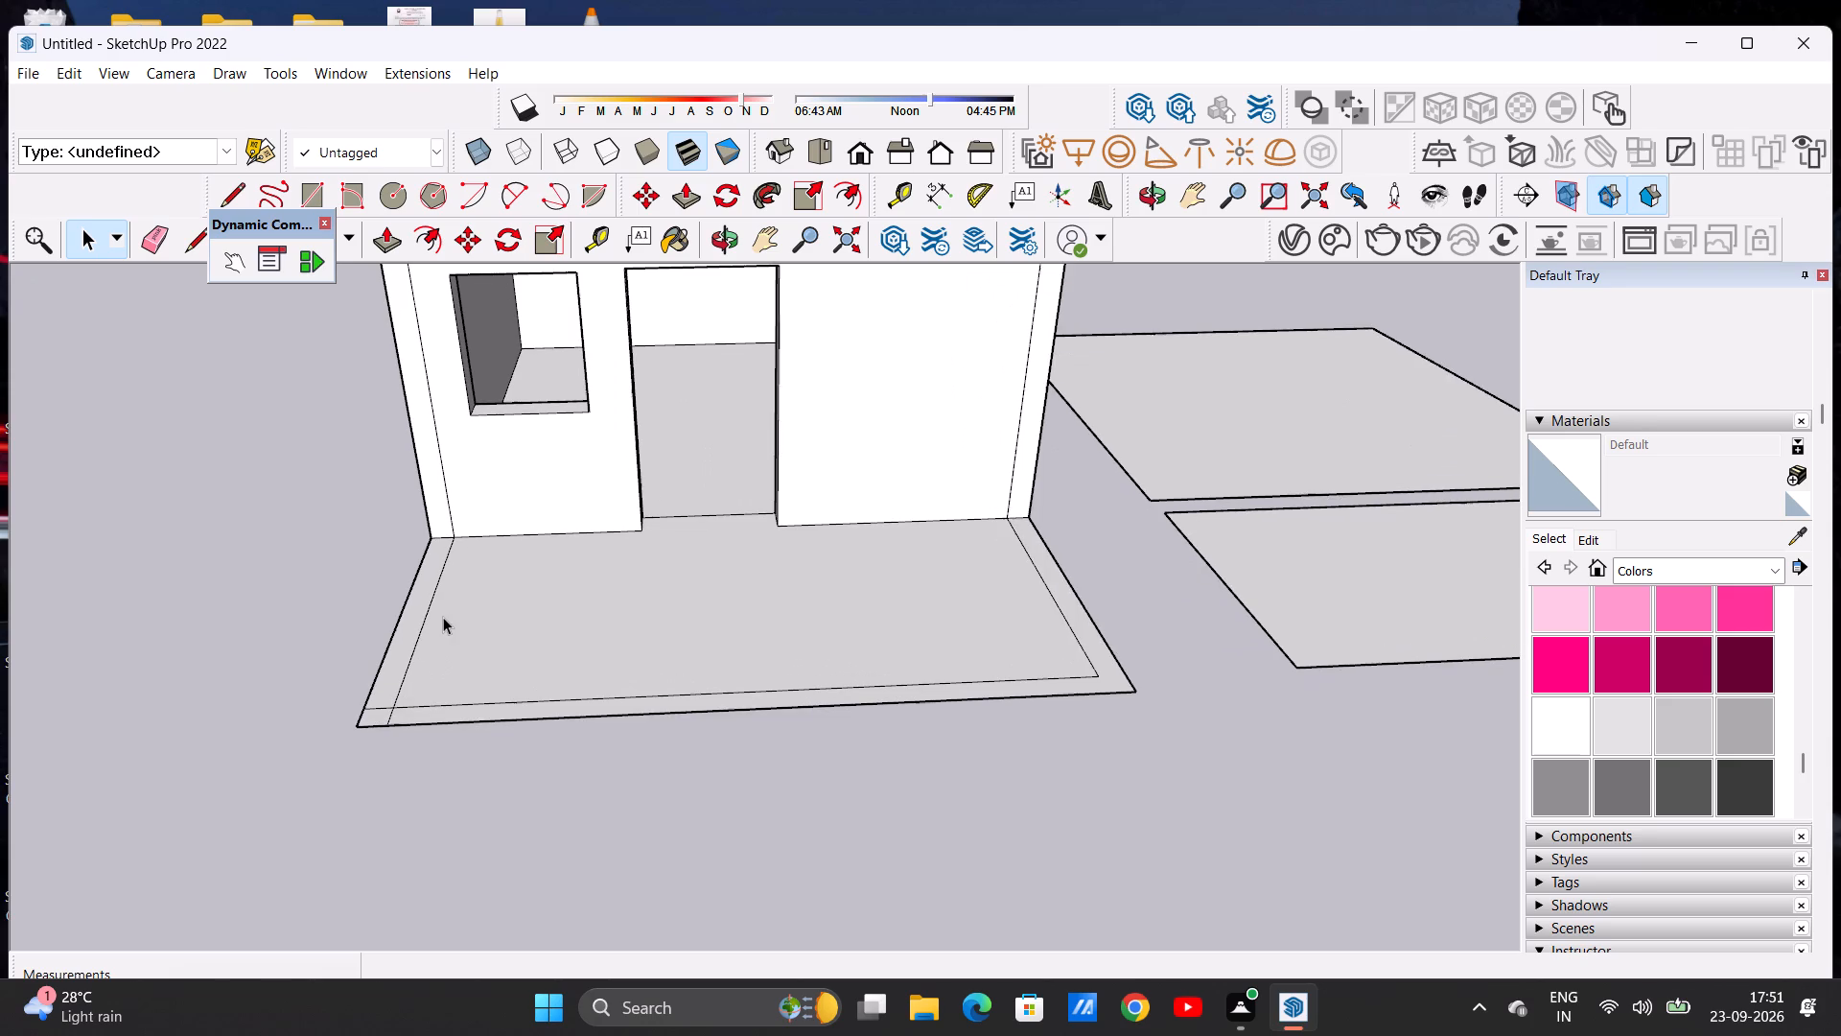
{"action": "left_click", "coordinate": [379, 246]}
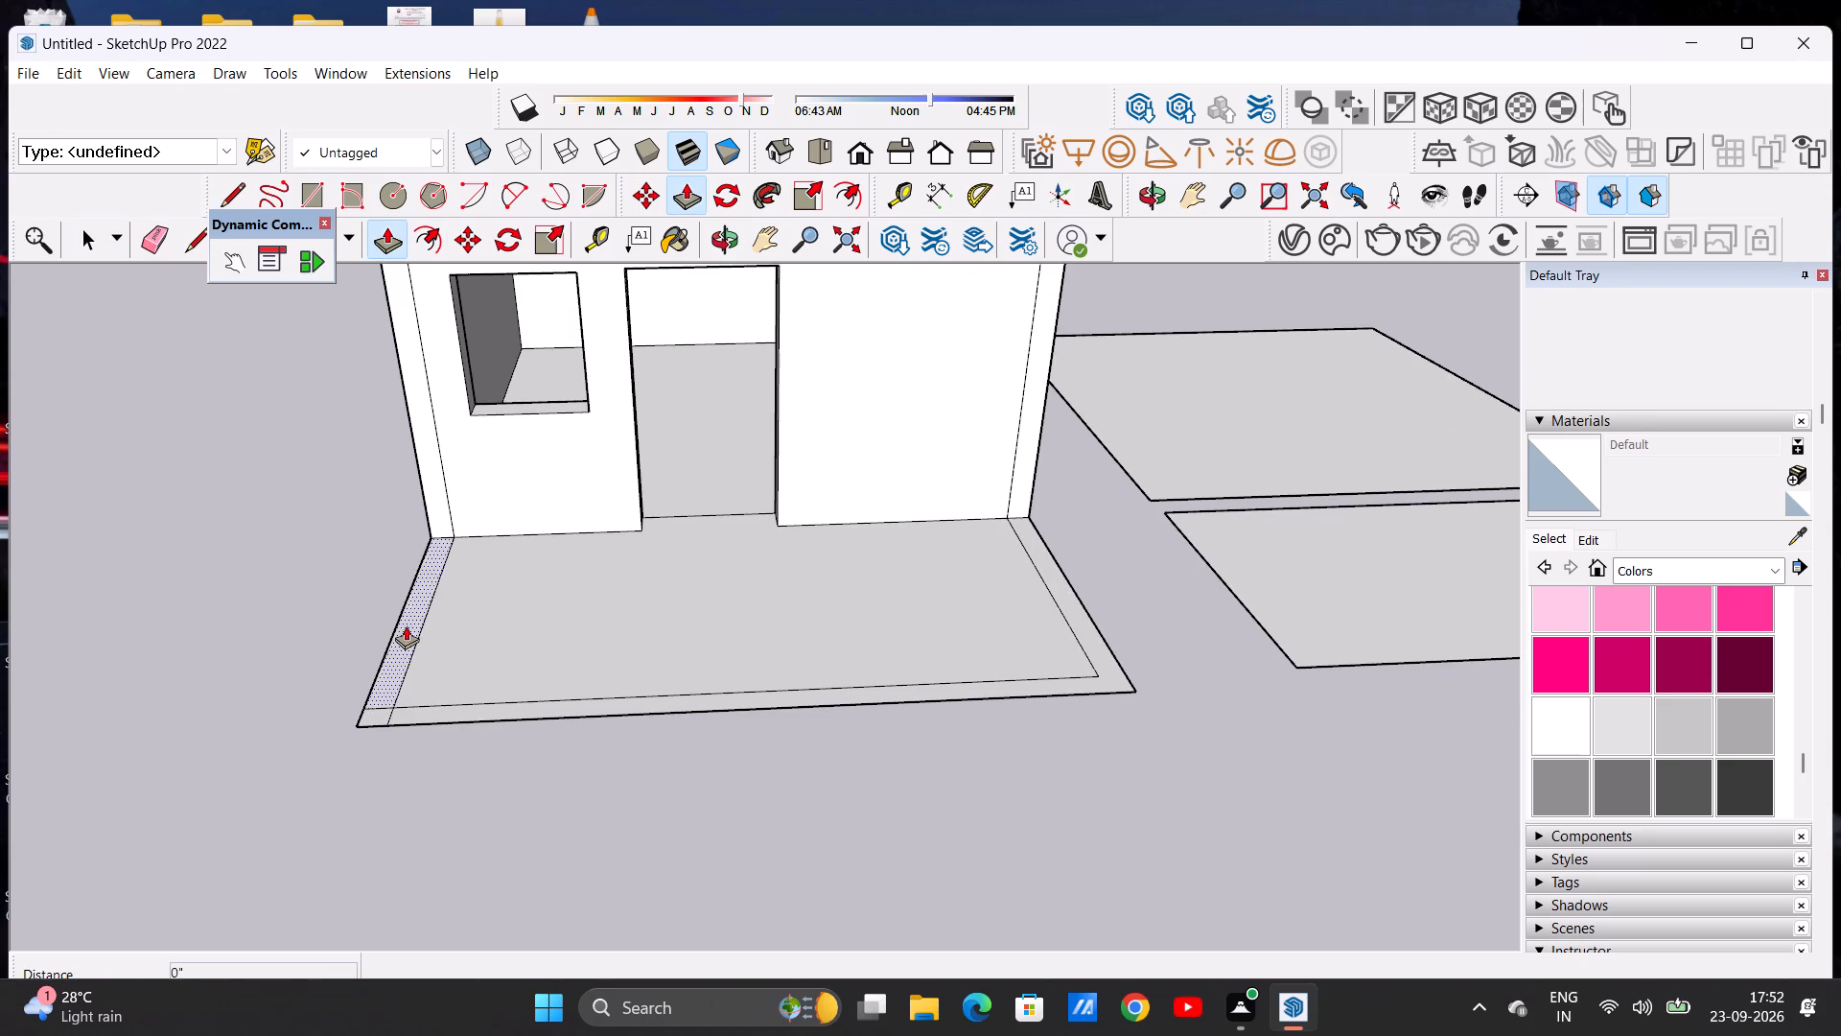
{"action": "scroll", "coordinate": [400, 645], "scroll_direction": "up", "scroll_amount": 4}
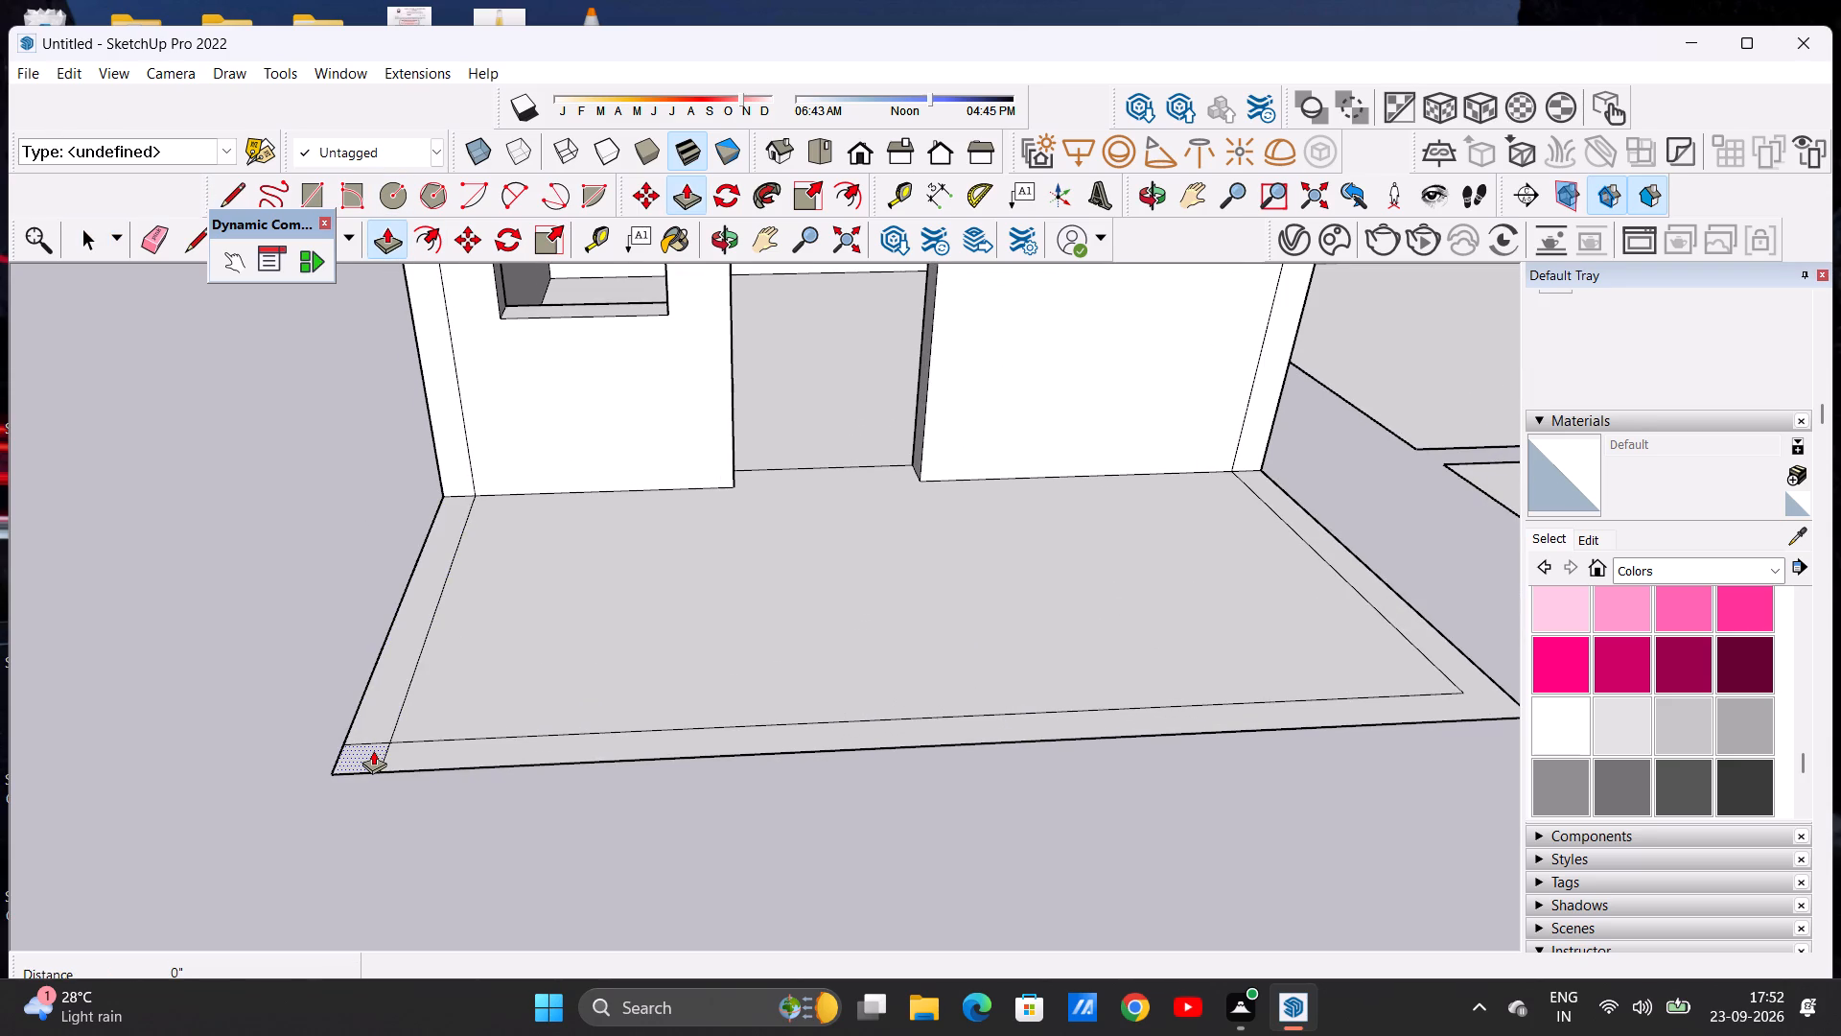
{"action": "left_click", "coordinate": [373, 750]}
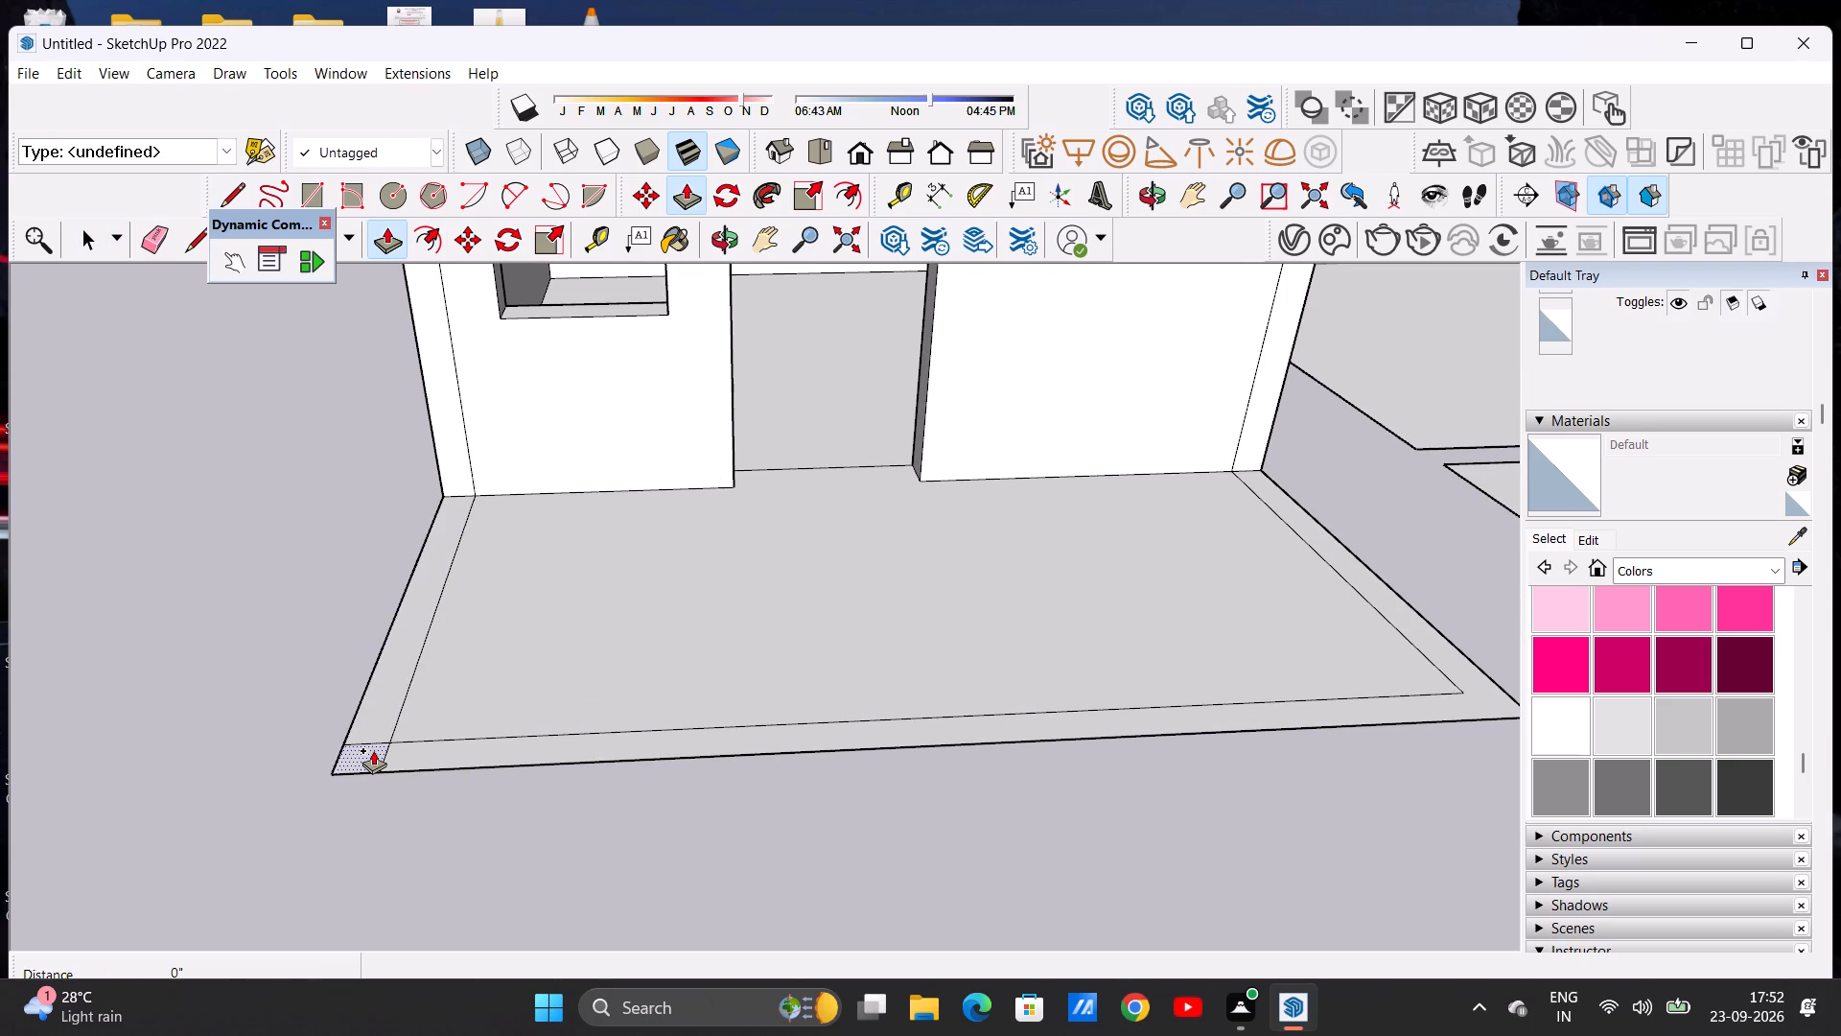
{"action": "scroll", "coordinate": [370, 605], "scroll_direction": "down", "scroll_amount": 10}
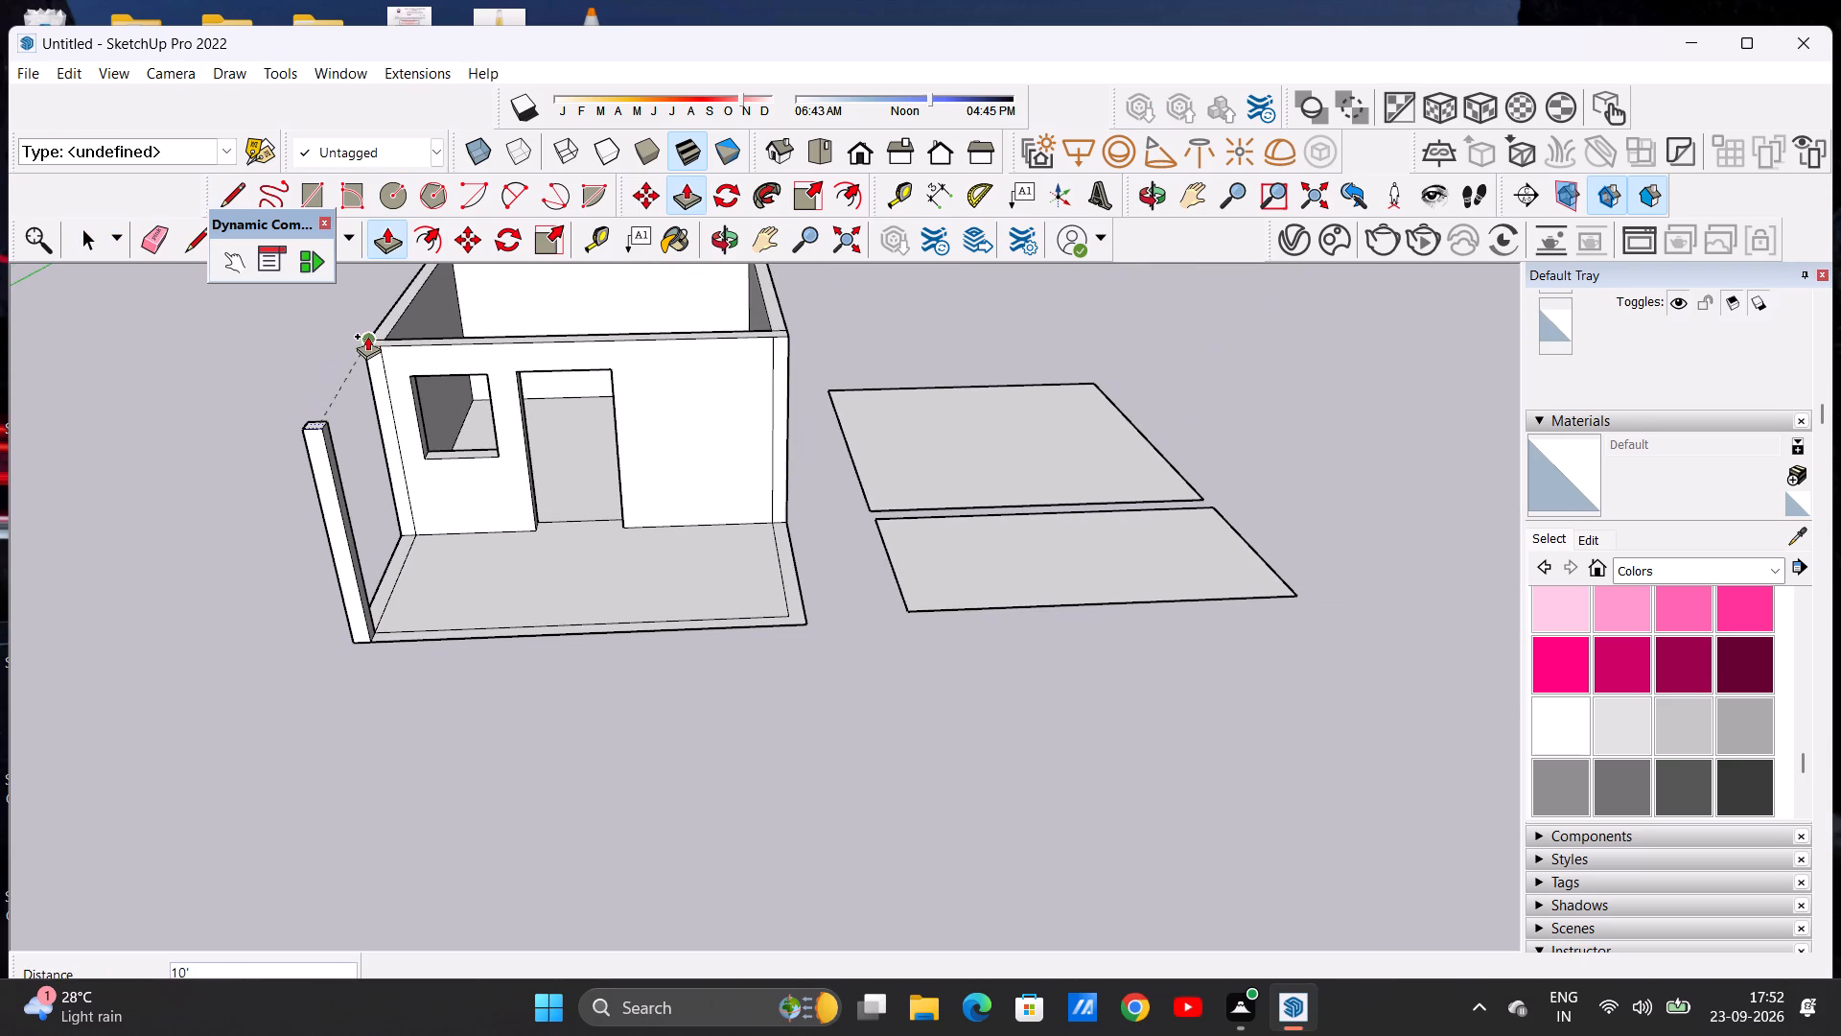
{"action": "left_click", "coordinate": [368, 346]}
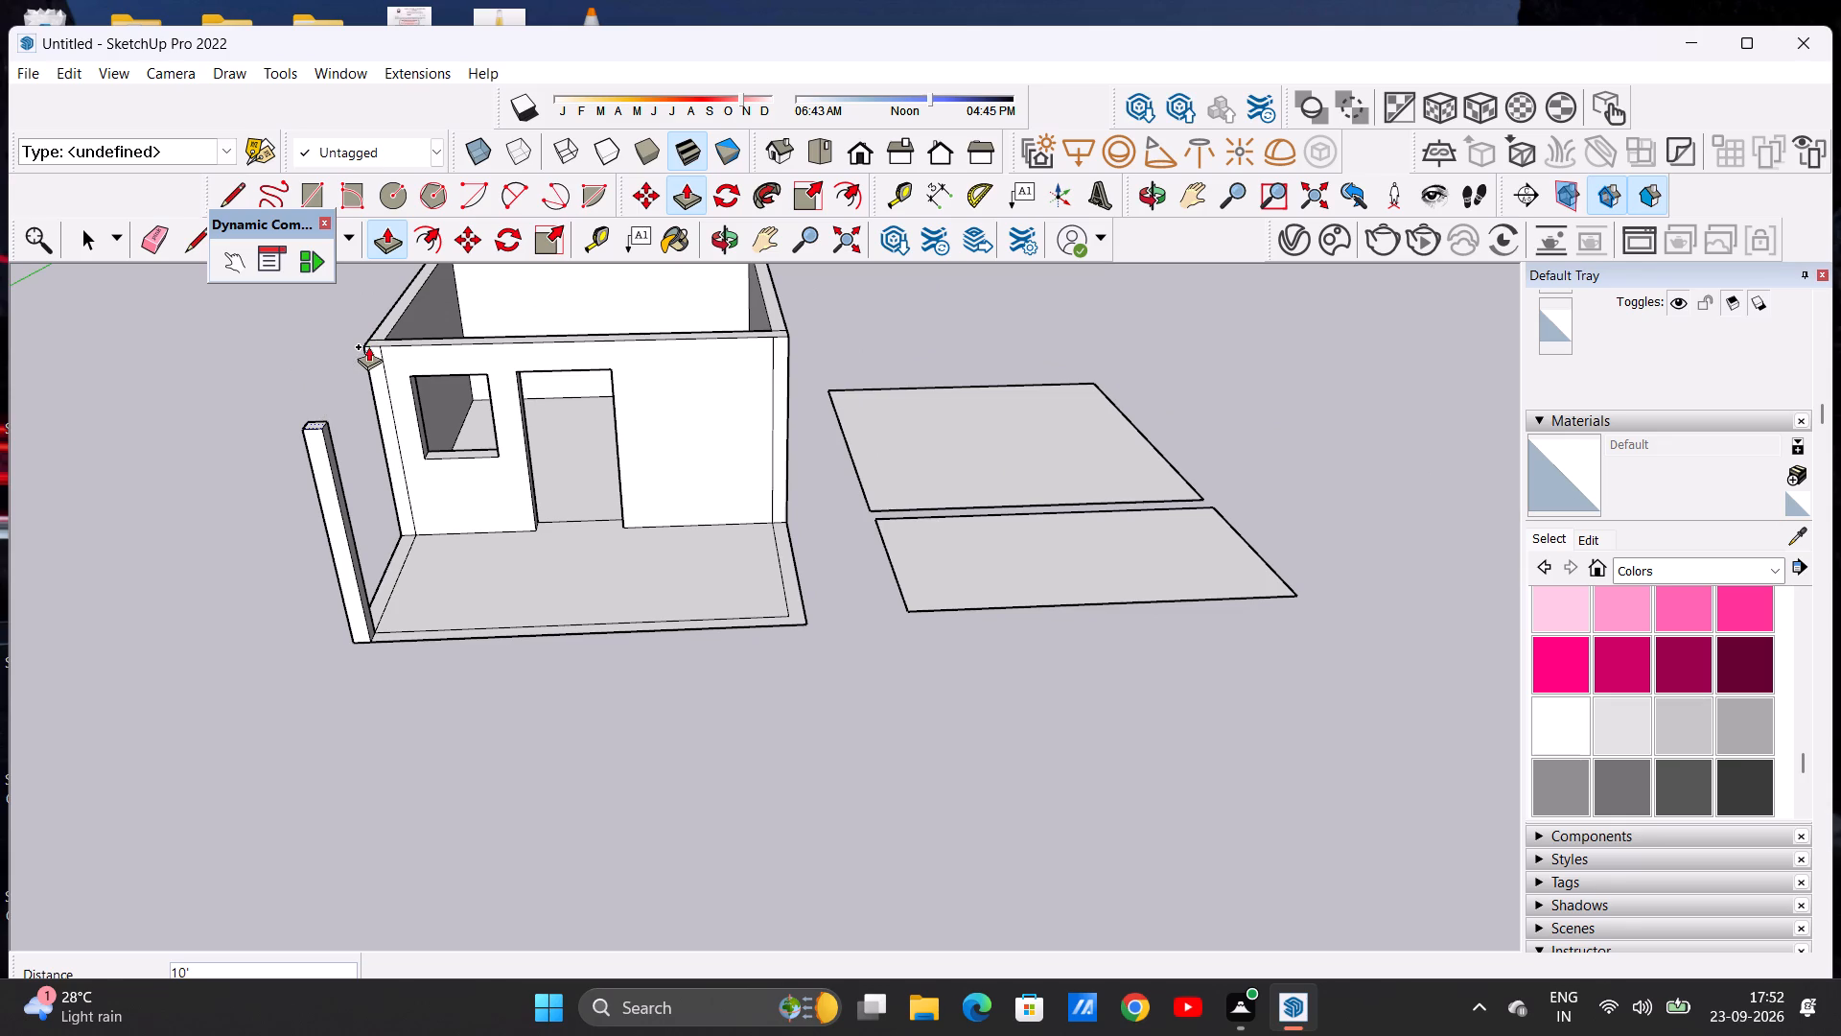
Examine the corner column, the building front and the copied floor faces from several angles.
{"action": "key", "text": "space"}
{"action": "scroll", "coordinate": [370, 458], "scroll_direction": "down", "scroll_amount": 6}
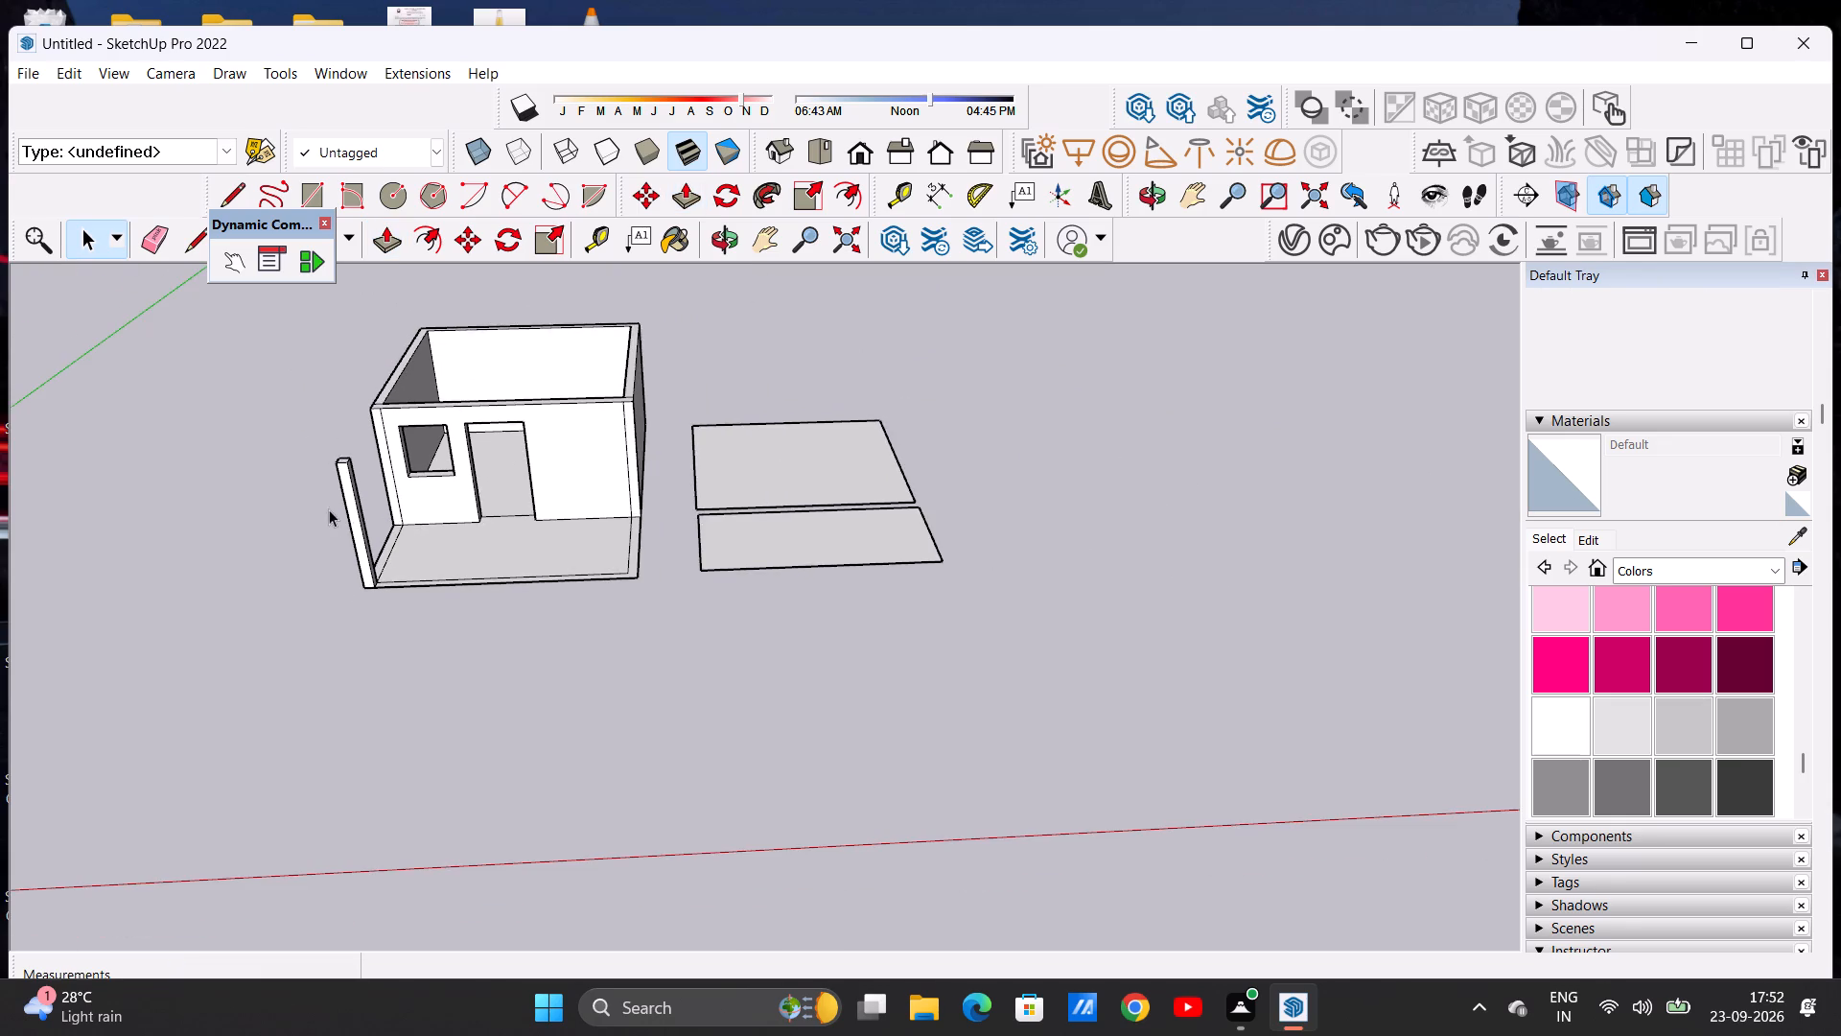
{"action": "middle_click_drag", "start_coordinate": [329, 509], "coordinate": [883, 434]}
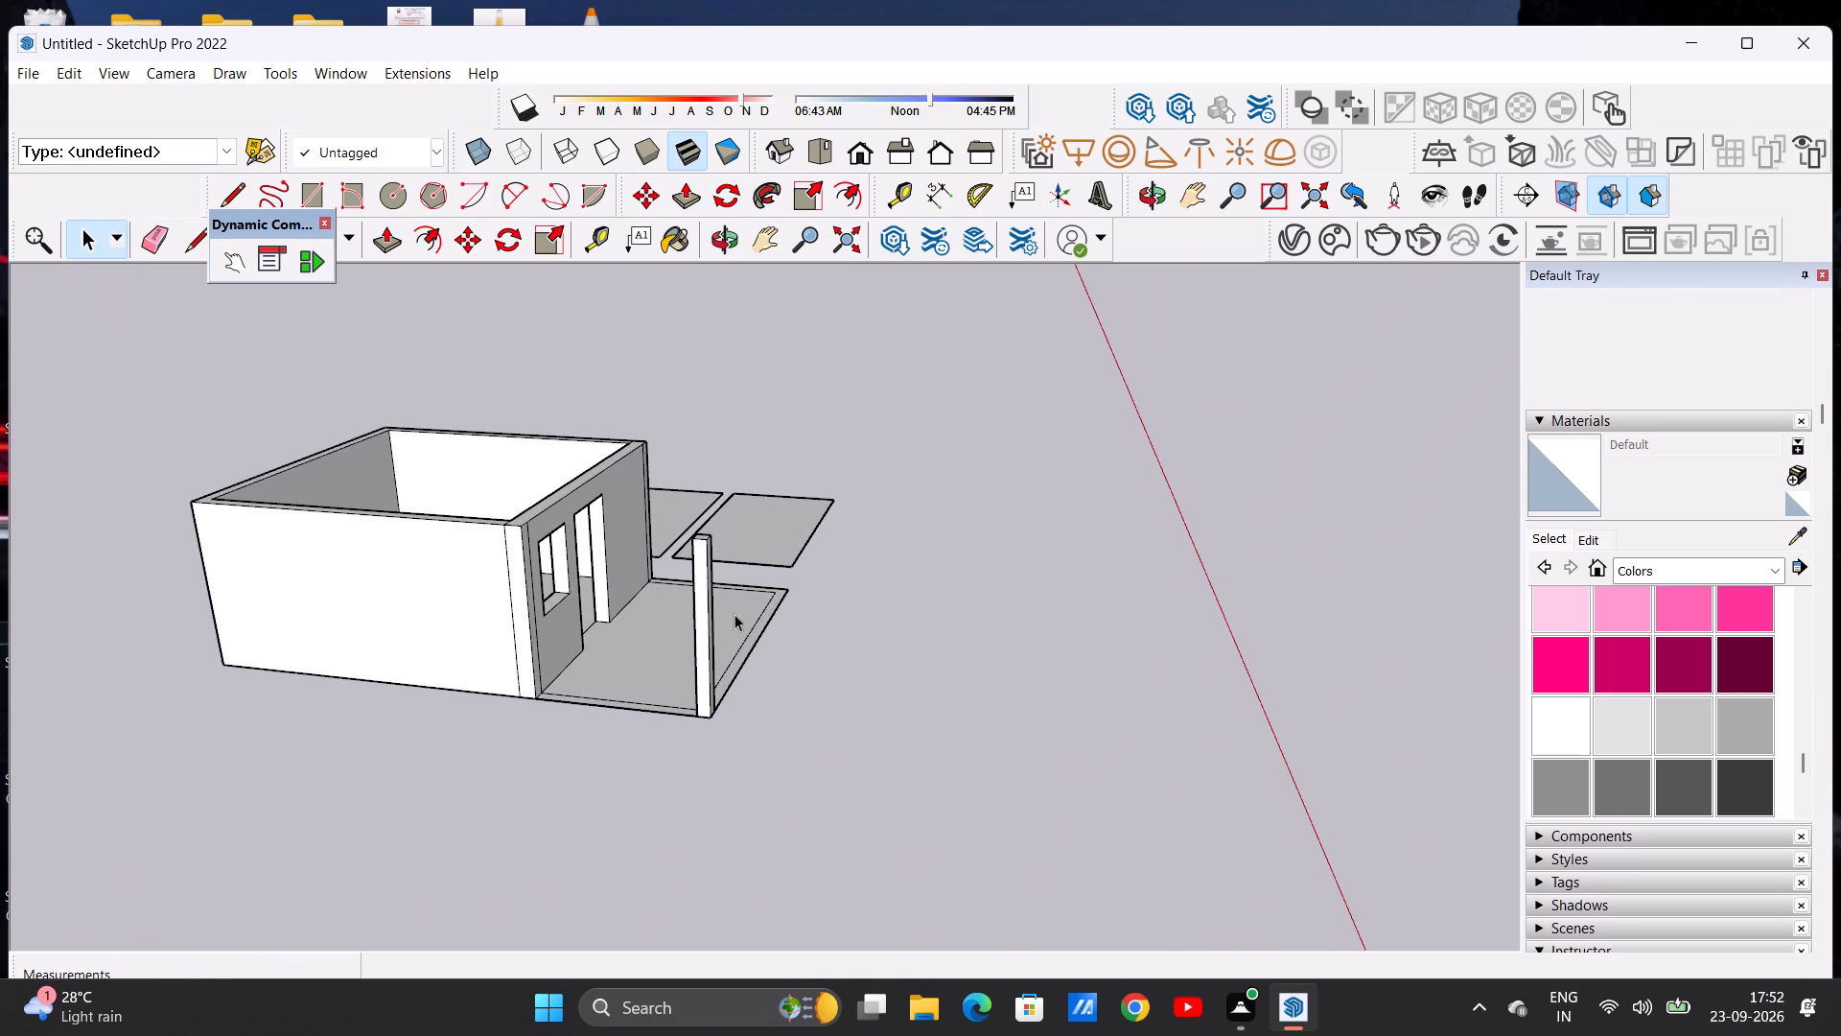
{"action": "middle_click_drag", "start_coordinate": [731, 614], "coordinate": [245, 618]}
{"action": "scroll", "coordinate": [261, 595], "scroll_direction": "down", "scroll_amount": 5}
{"action": "scroll", "coordinate": [858, 483], "scroll_direction": "up", "scroll_amount": 4}
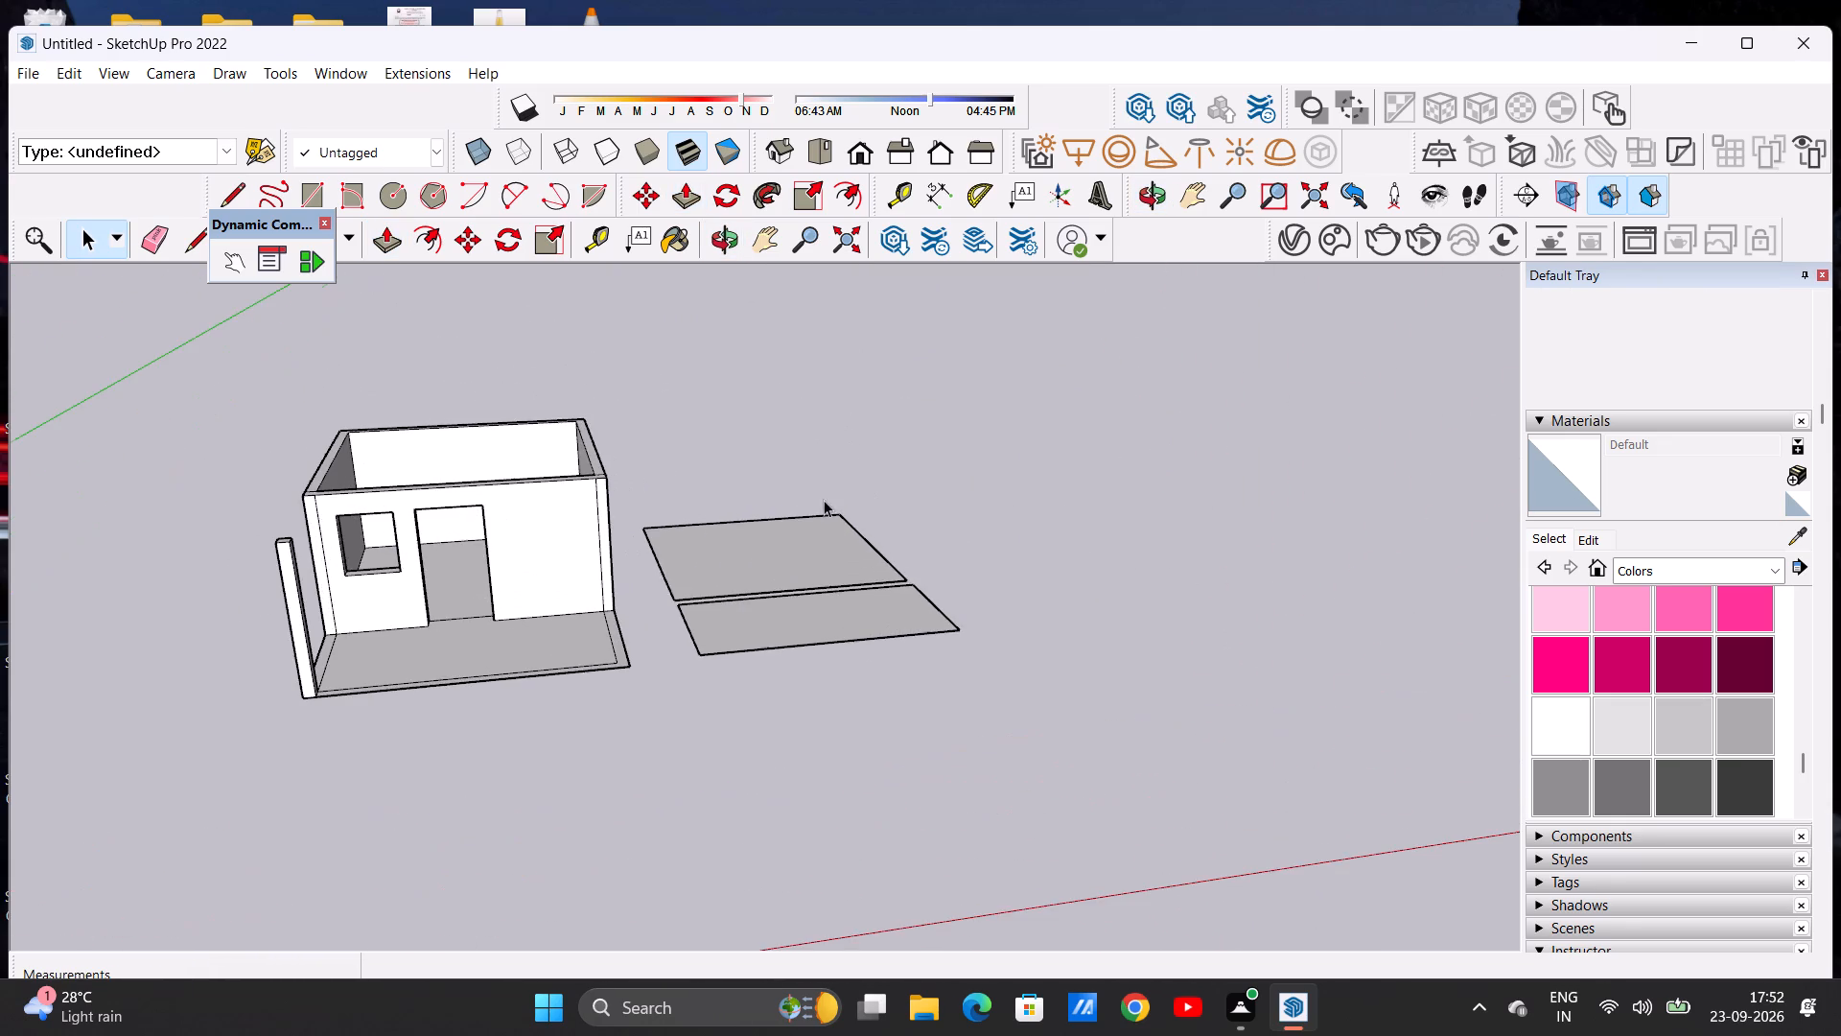
{"action": "middle_click_drag", "start_coordinate": [643, 581], "coordinate": [655, 742]}
{"action": "scroll", "coordinate": [653, 634], "scroll_direction": "up", "scroll_amount": 2}
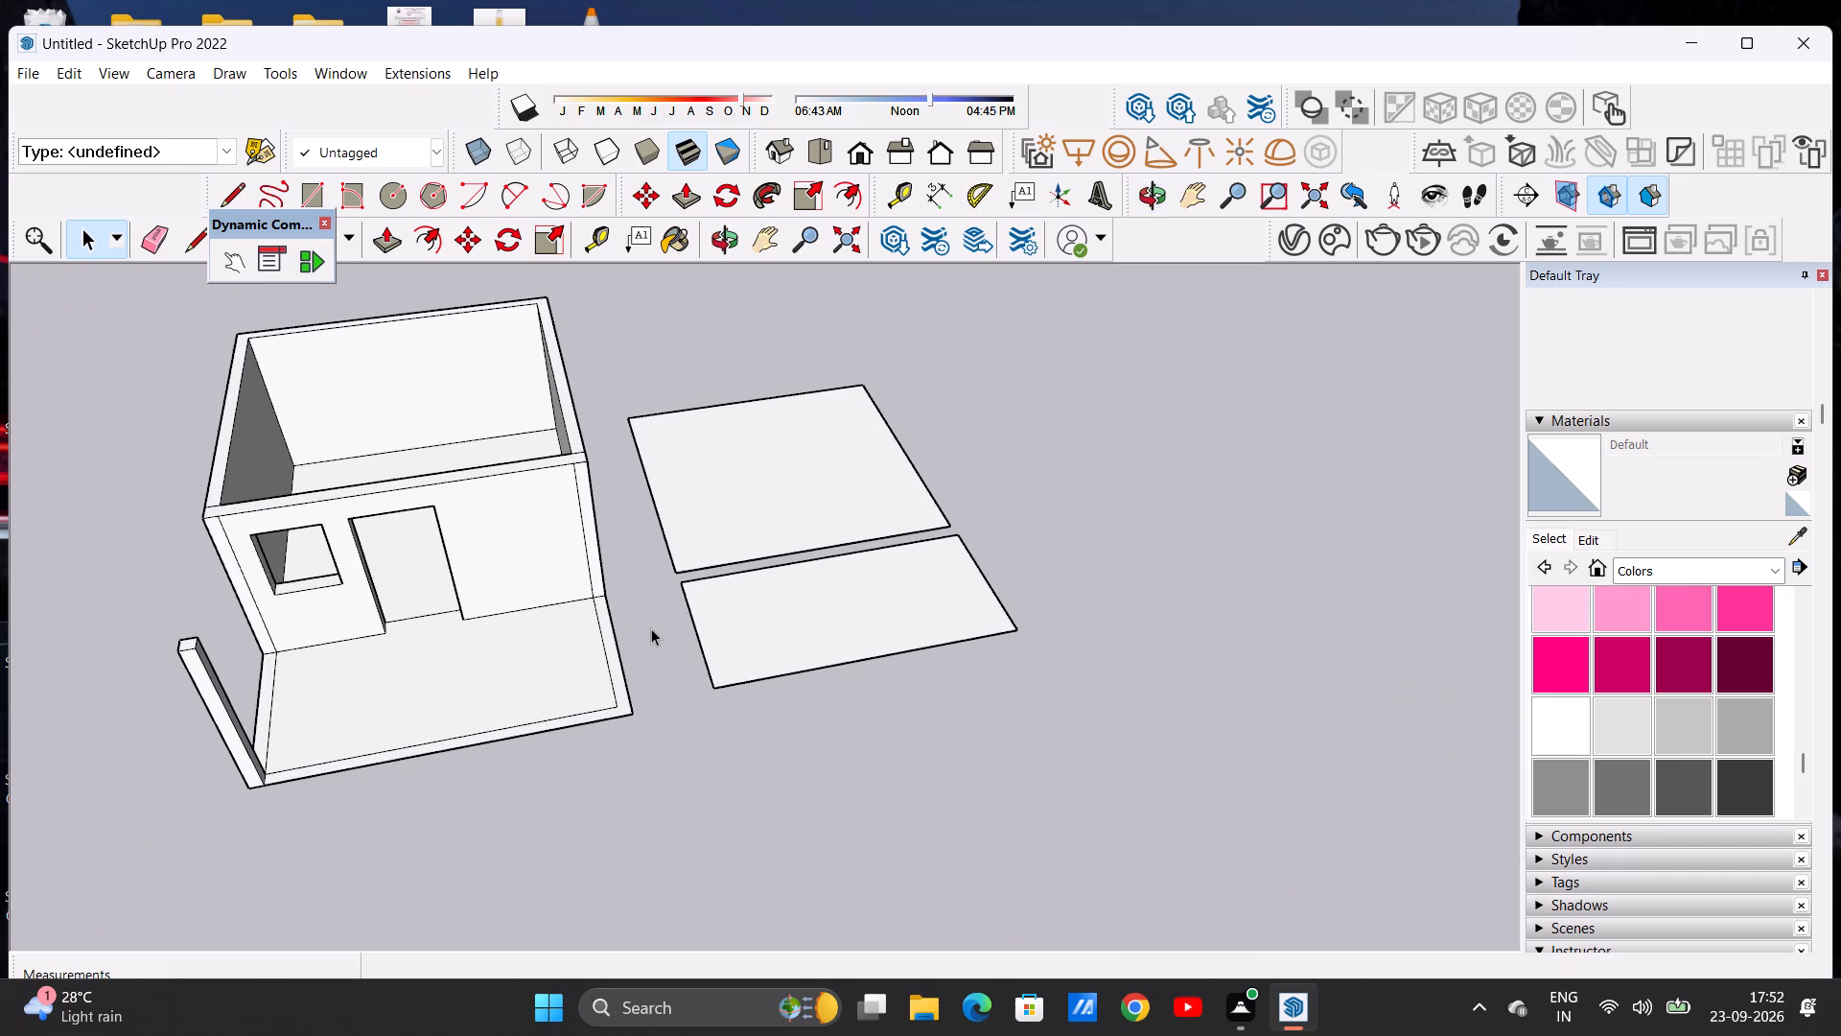
{"action": "middle_click_drag", "start_coordinate": [560, 692], "coordinate": [505, 596]}
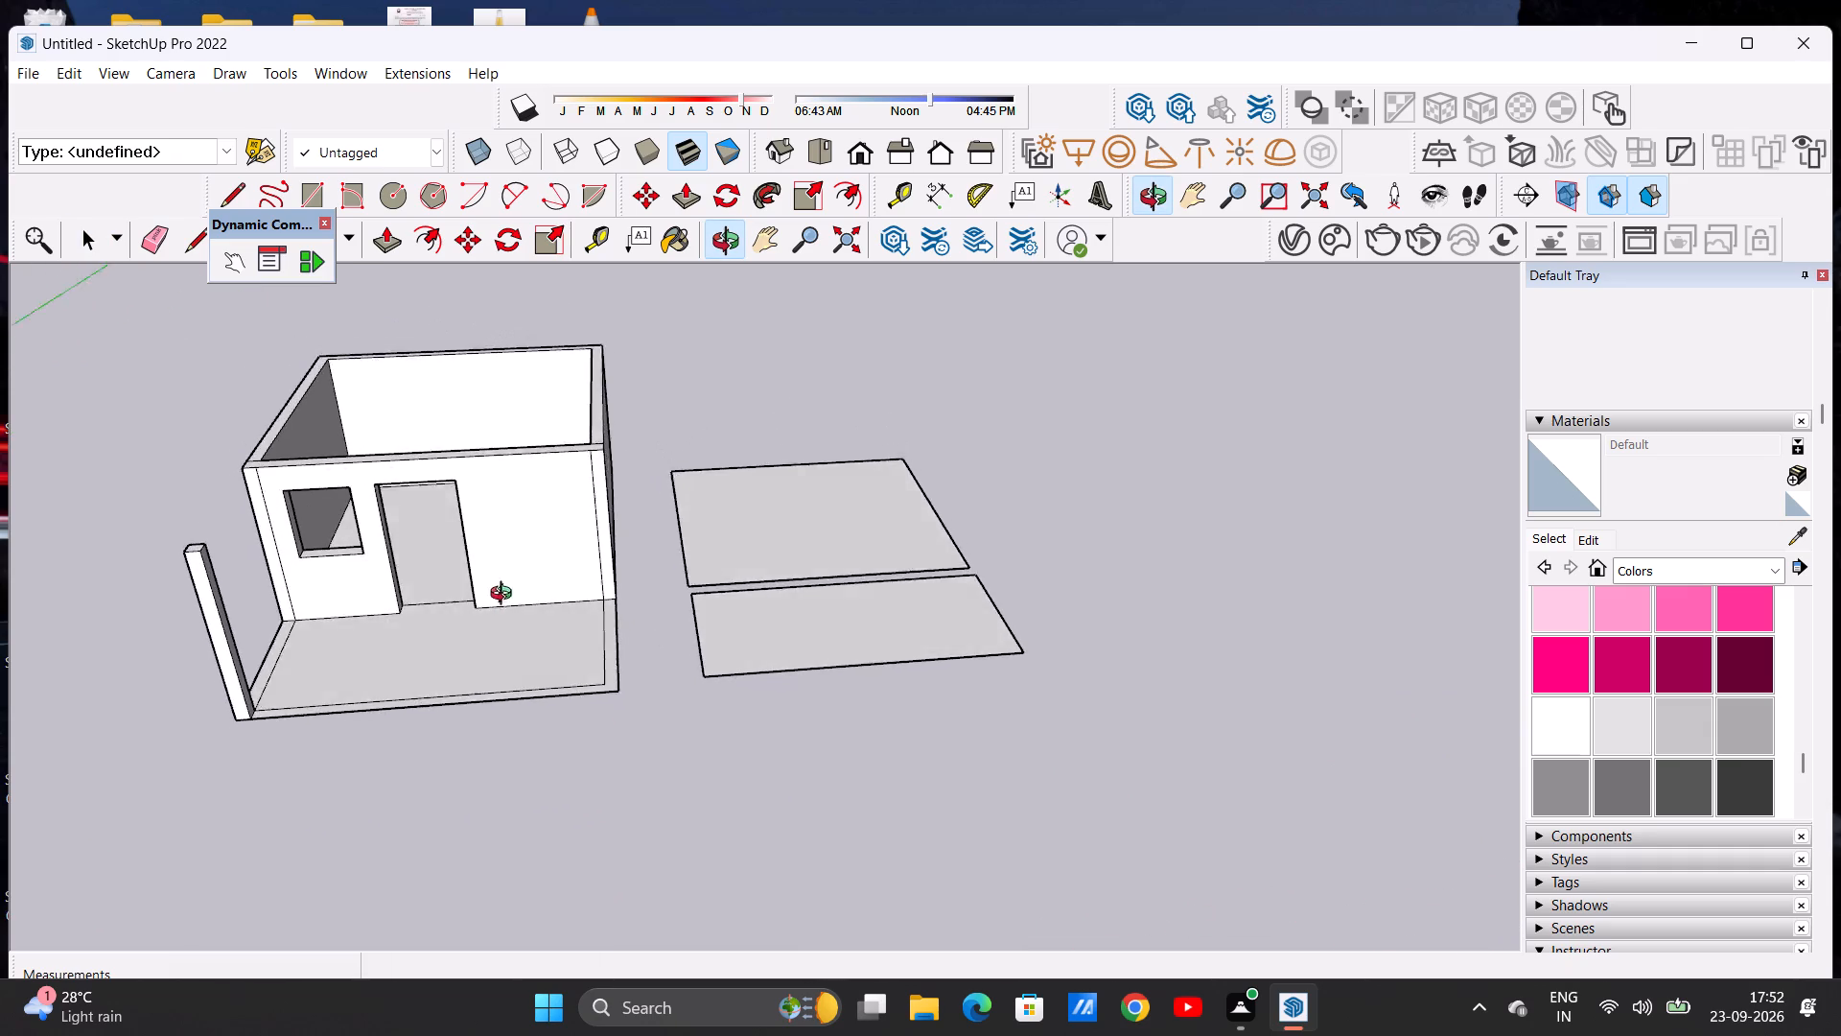
{"action": "middle_click_drag", "start_coordinate": [505, 596], "coordinate": [514, 653]}
{"action": "scroll", "coordinate": [527, 650], "scroll_direction": "down", "scroll_amount": 6}
{"action": "scroll", "coordinate": [545, 531], "scroll_direction": "up", "scroll_amount": 5}
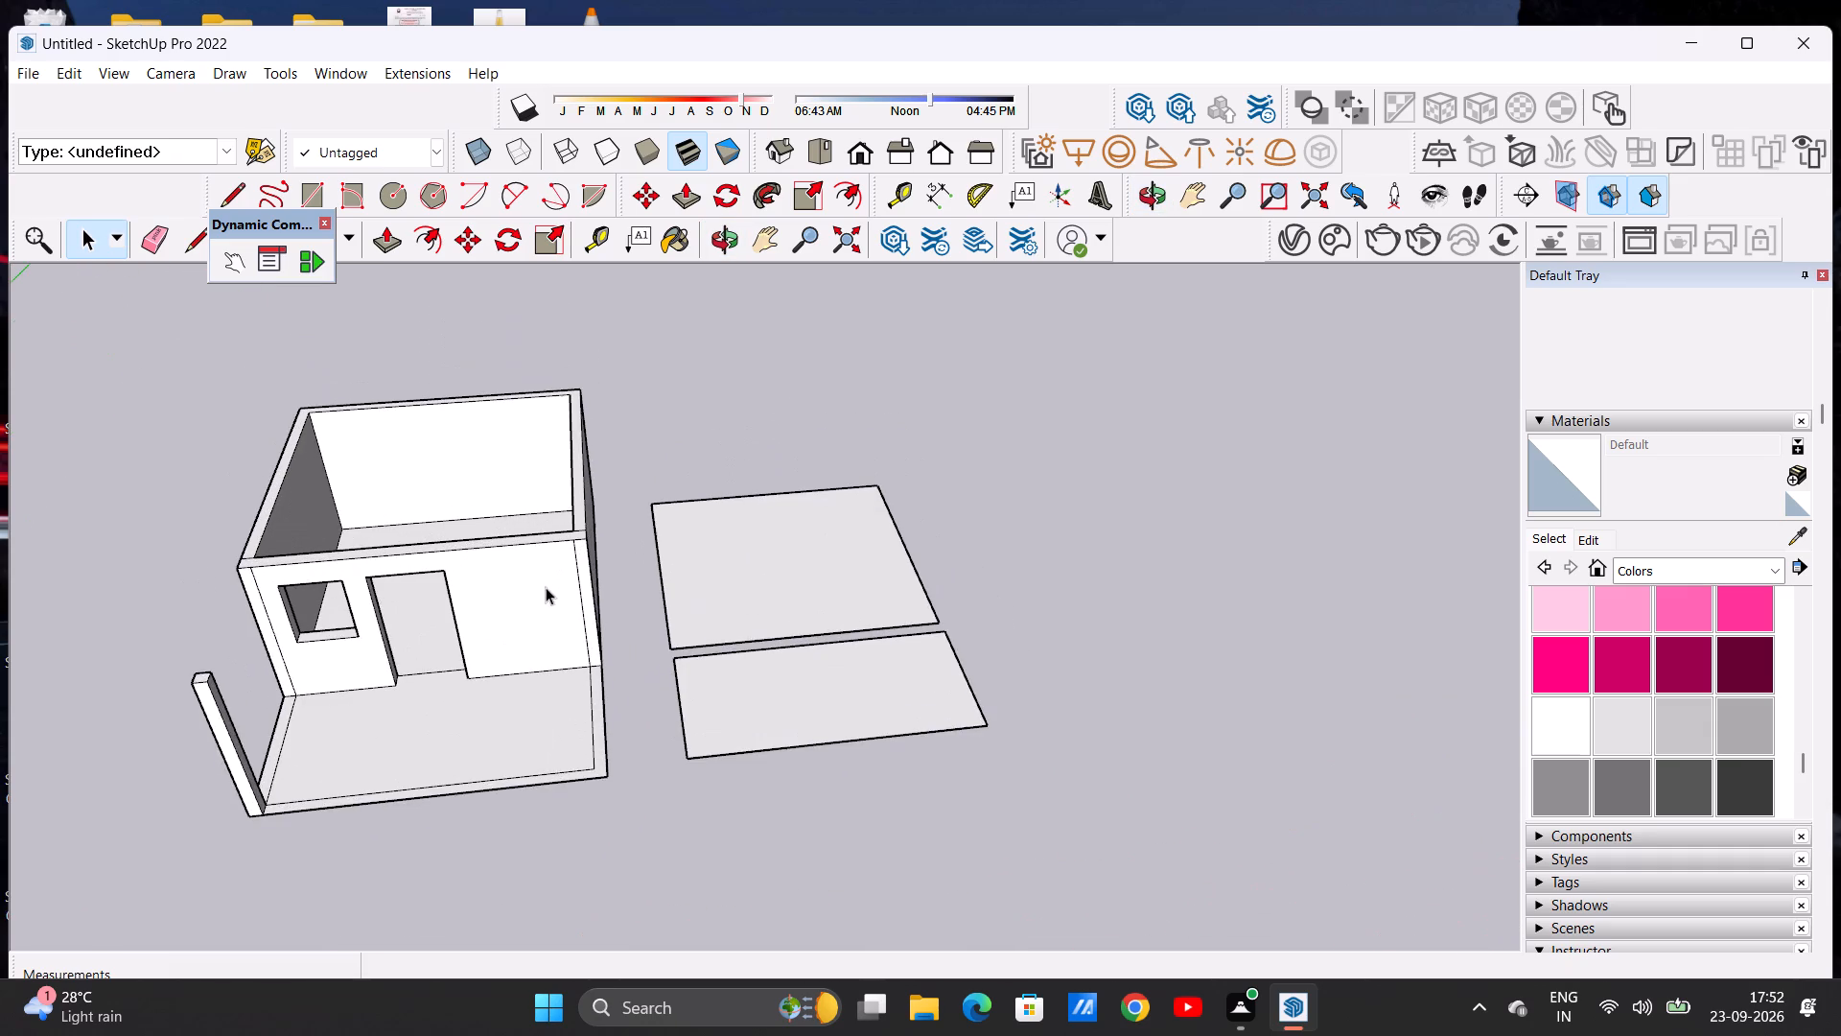
Push/Pull the larger copied floor face beside the building up 9" to make a slab.
{"action": "scroll", "coordinate": [583, 592], "scroll_direction": "up", "scroll_amount": 2}
{"action": "double_click", "coordinate": [746, 606]}
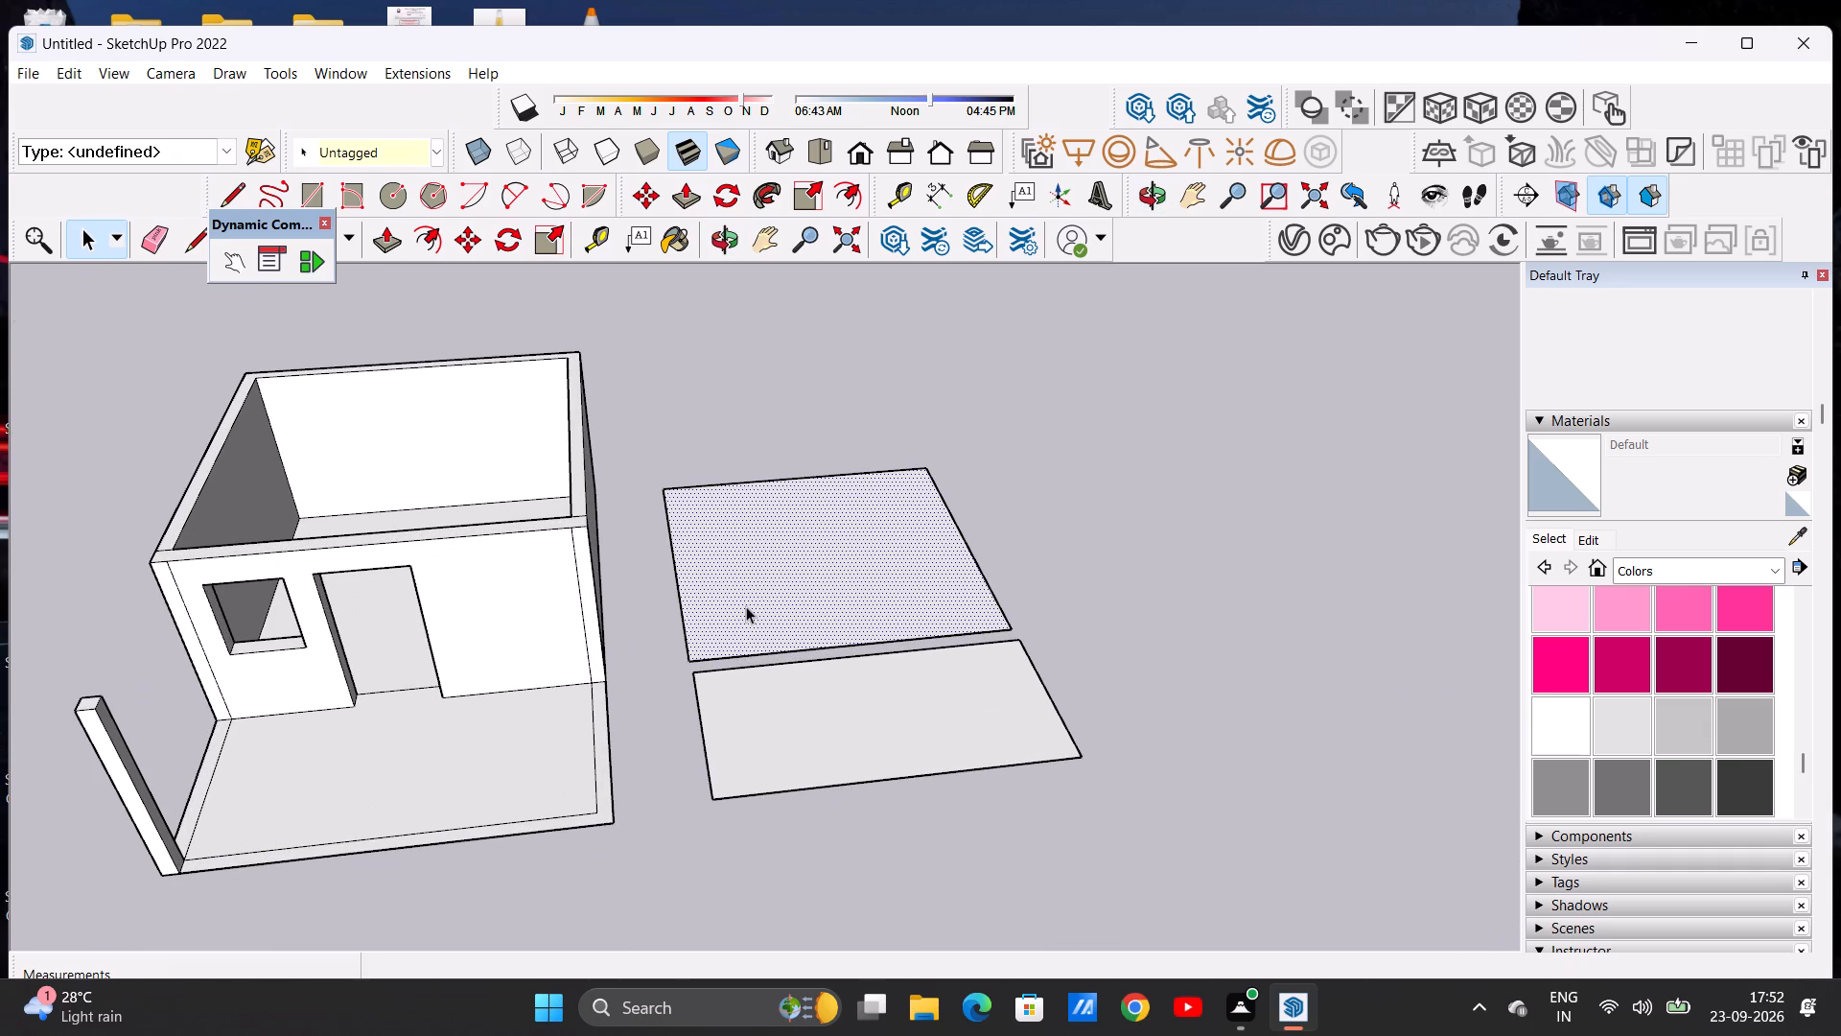
{"action": "key", "text": "space"}
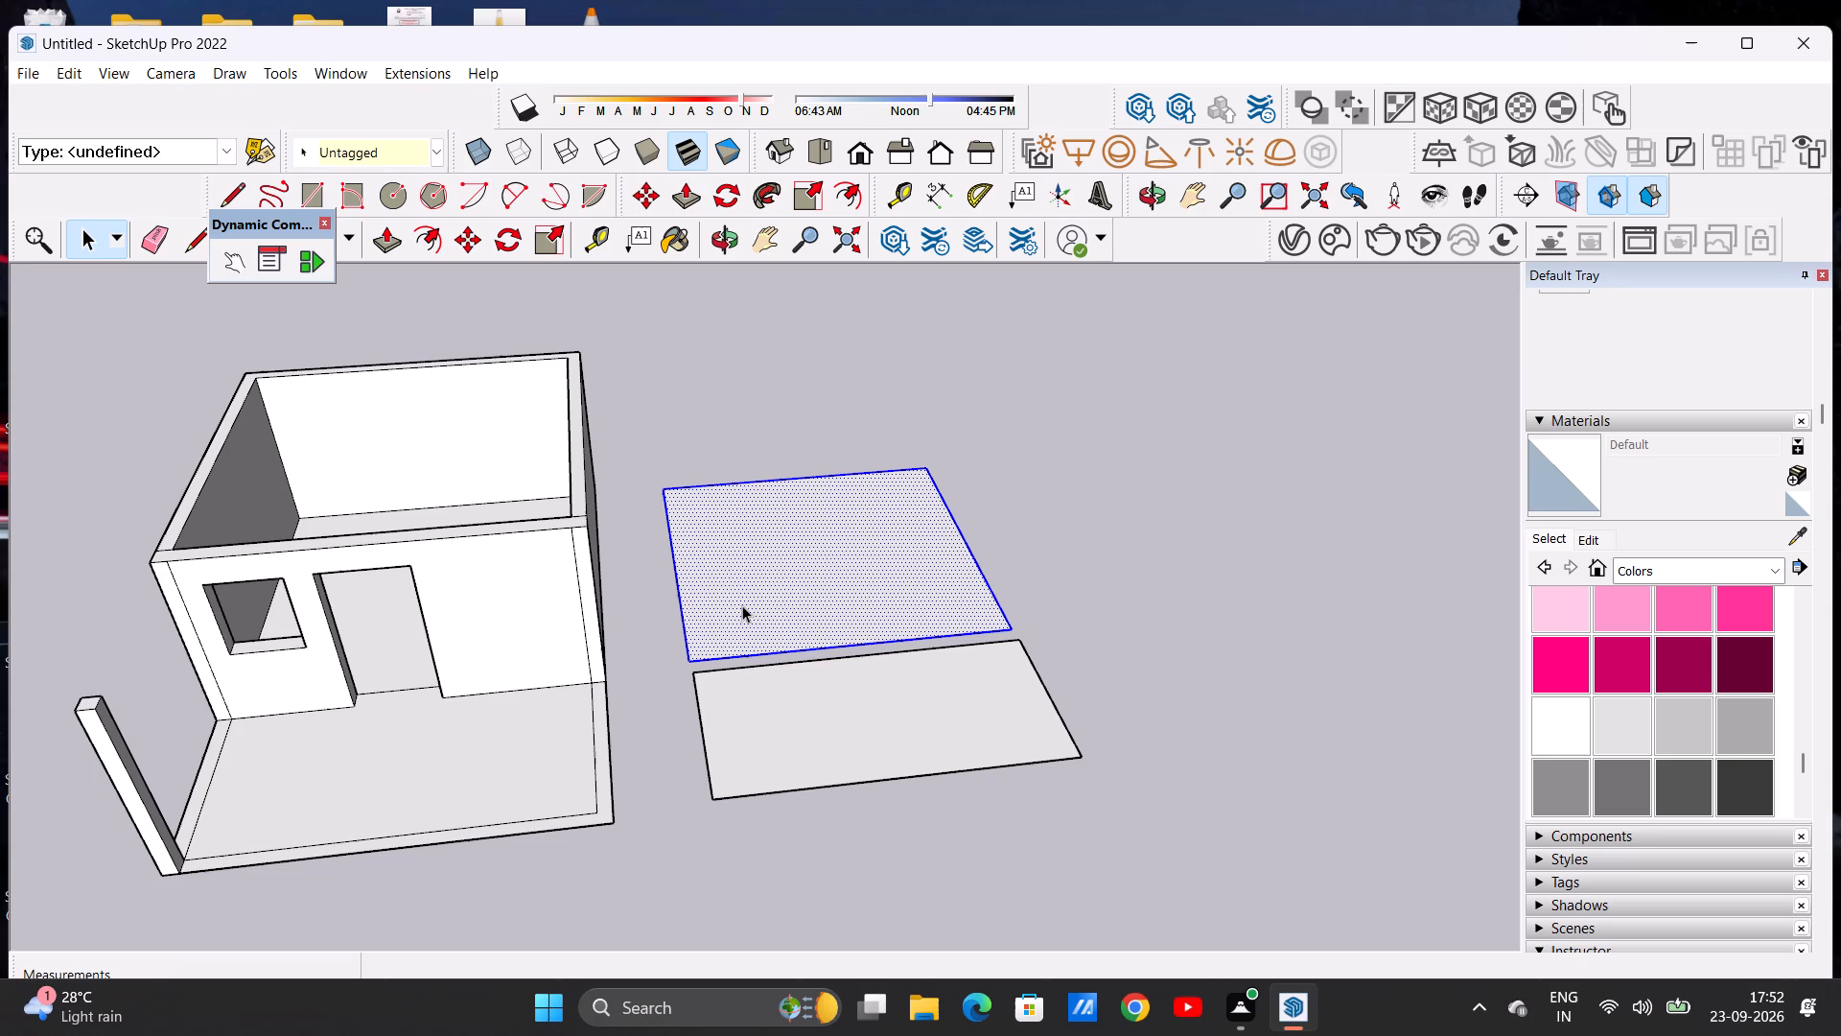
{"action": "left_click", "coordinate": [1047, 671]}
{"action": "scroll", "coordinate": [954, 624], "scroll_direction": "up", "scroll_amount": 4}
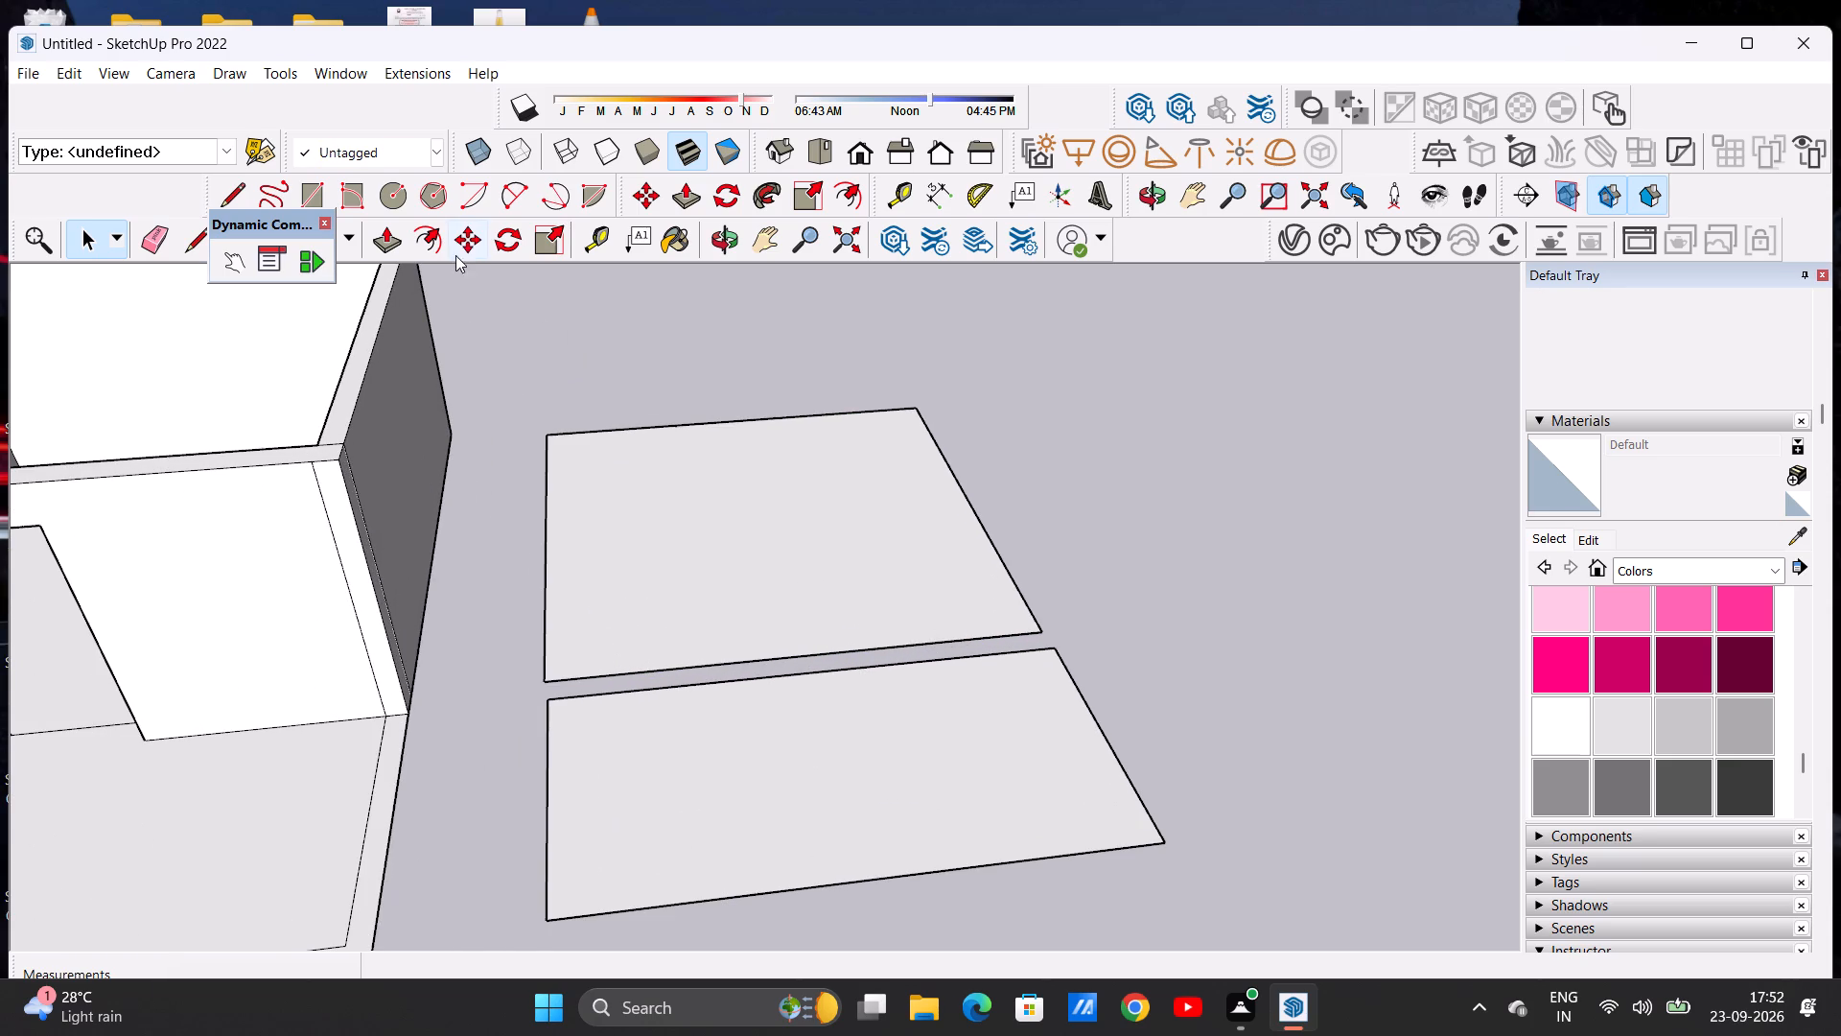
{"action": "left_click", "coordinate": [693, 196]}
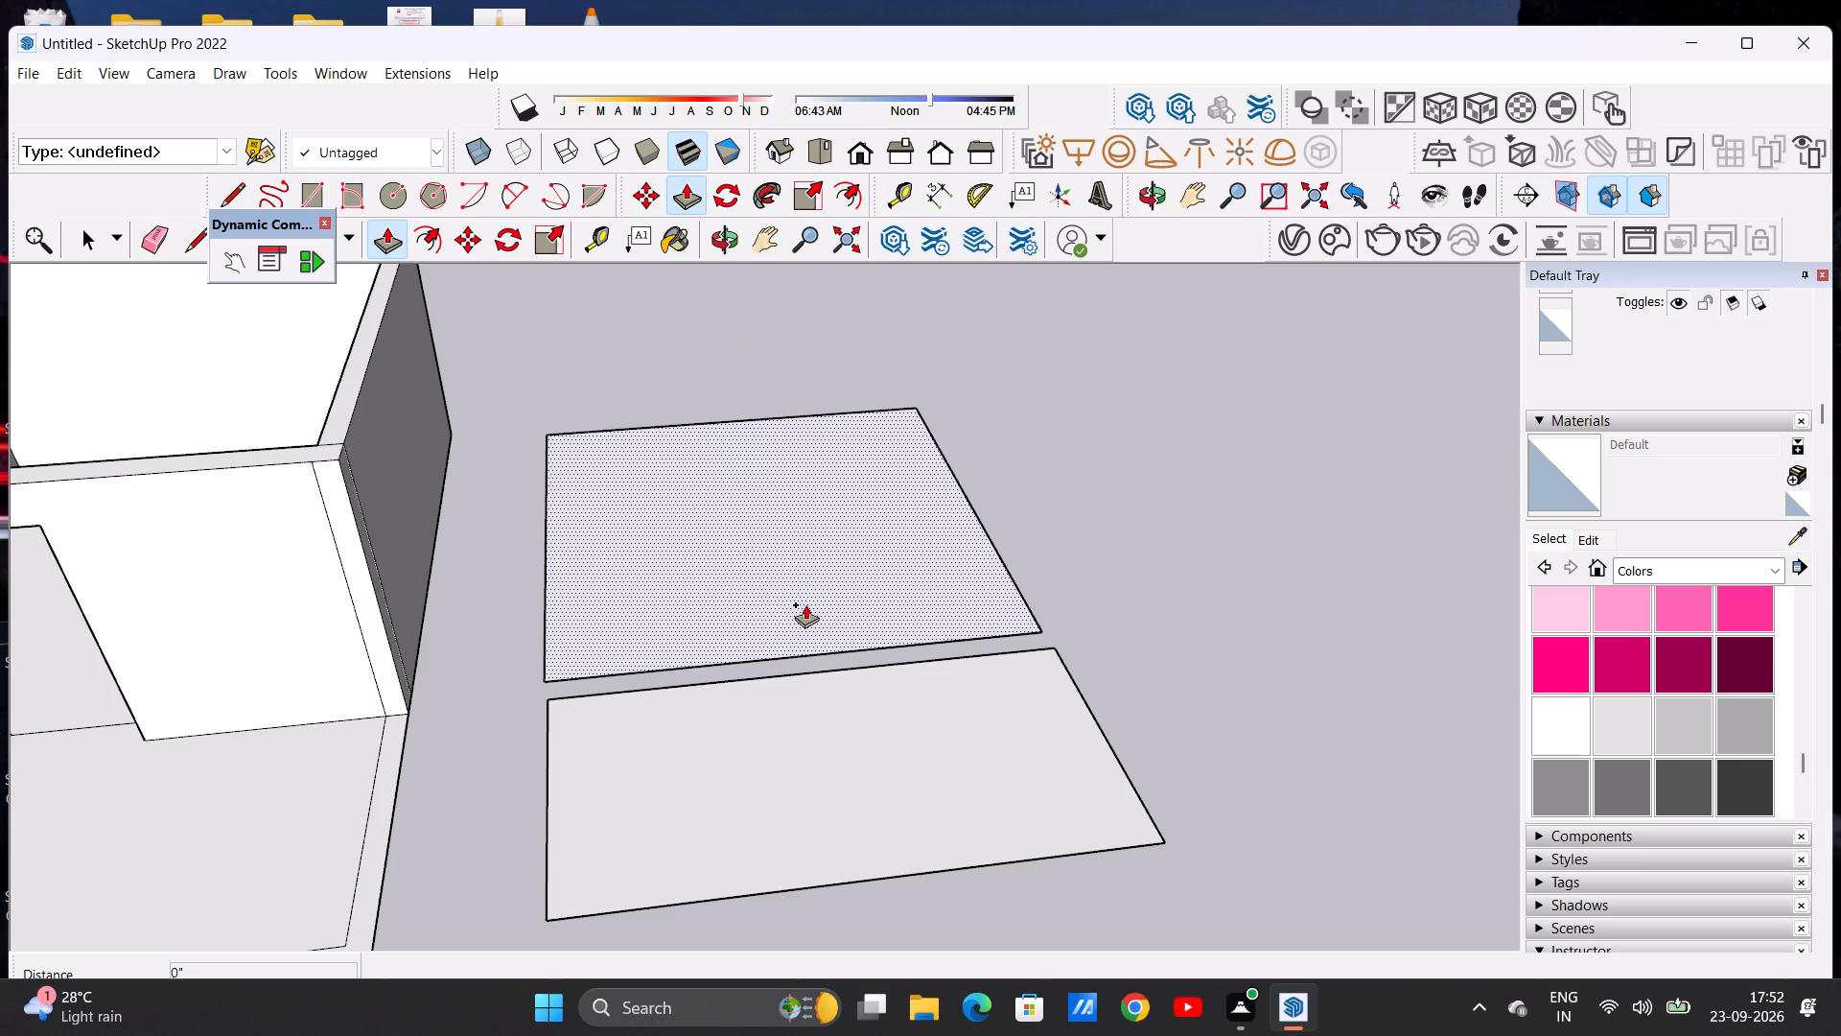
{"action": "left_click", "coordinate": [805, 604]}
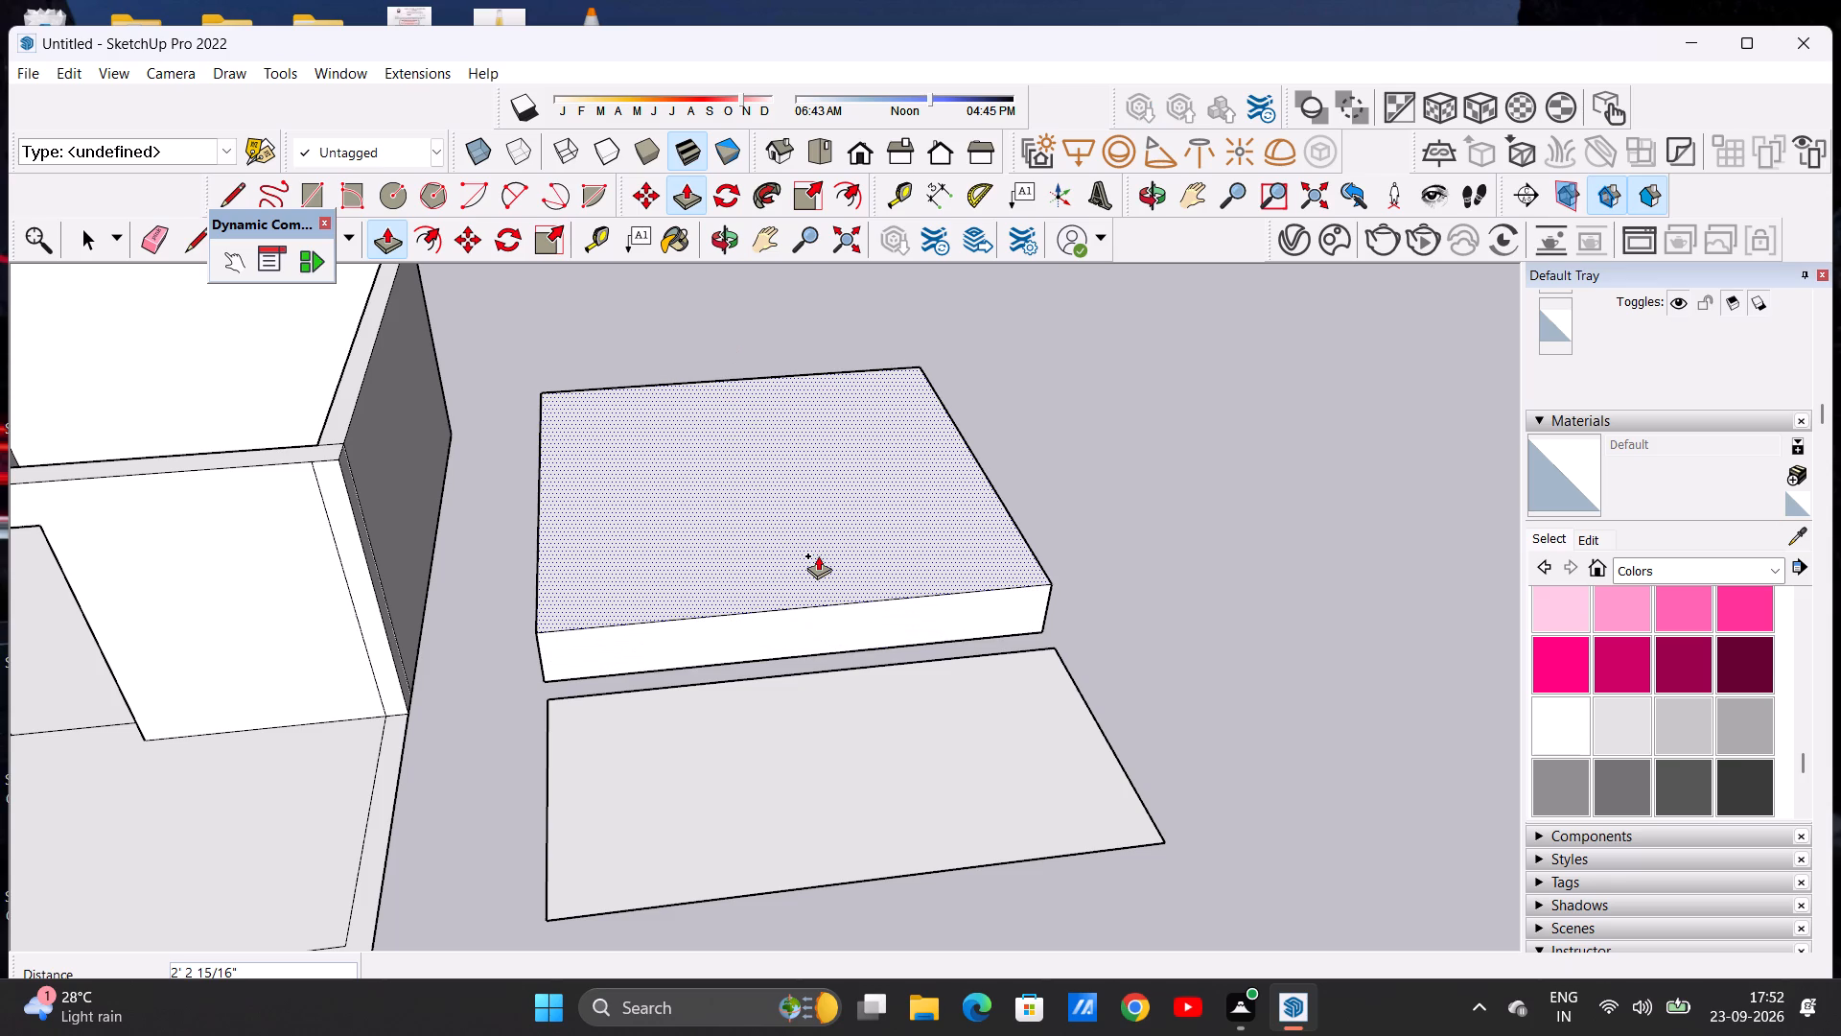
{"action": "type", "text": "9\""}
{"action": "key", "text": "Return"}
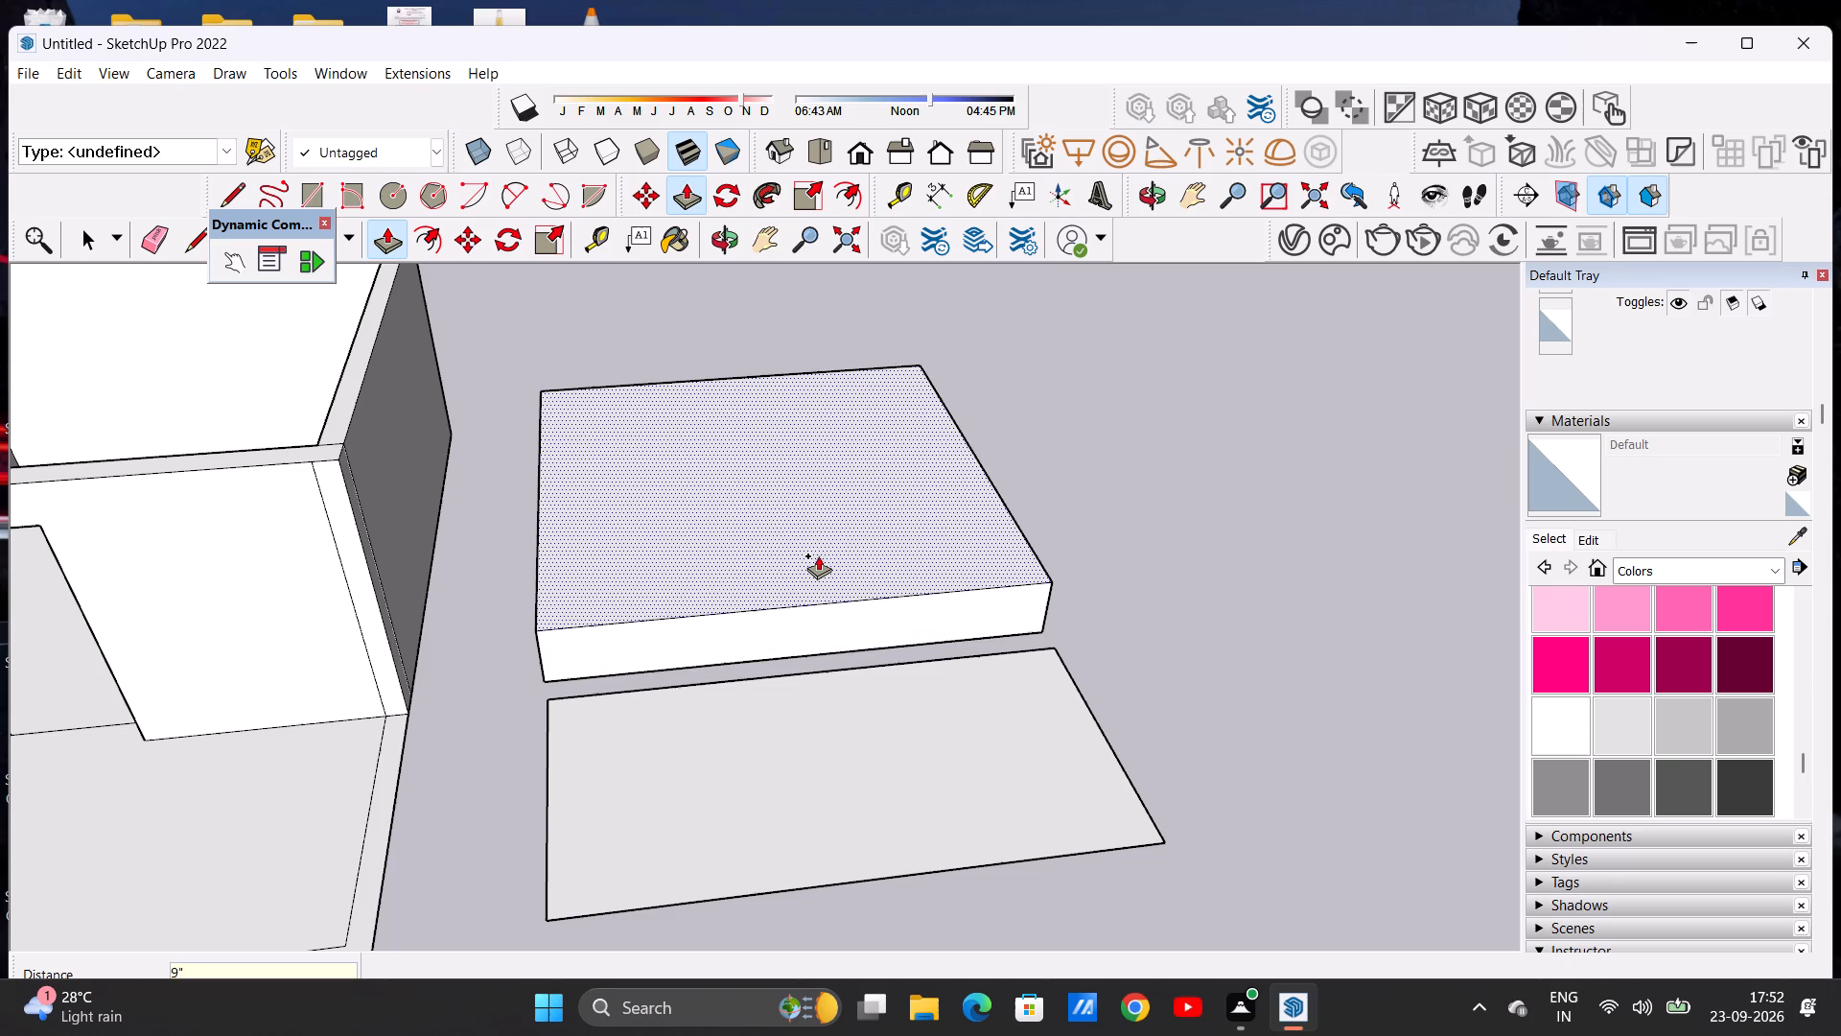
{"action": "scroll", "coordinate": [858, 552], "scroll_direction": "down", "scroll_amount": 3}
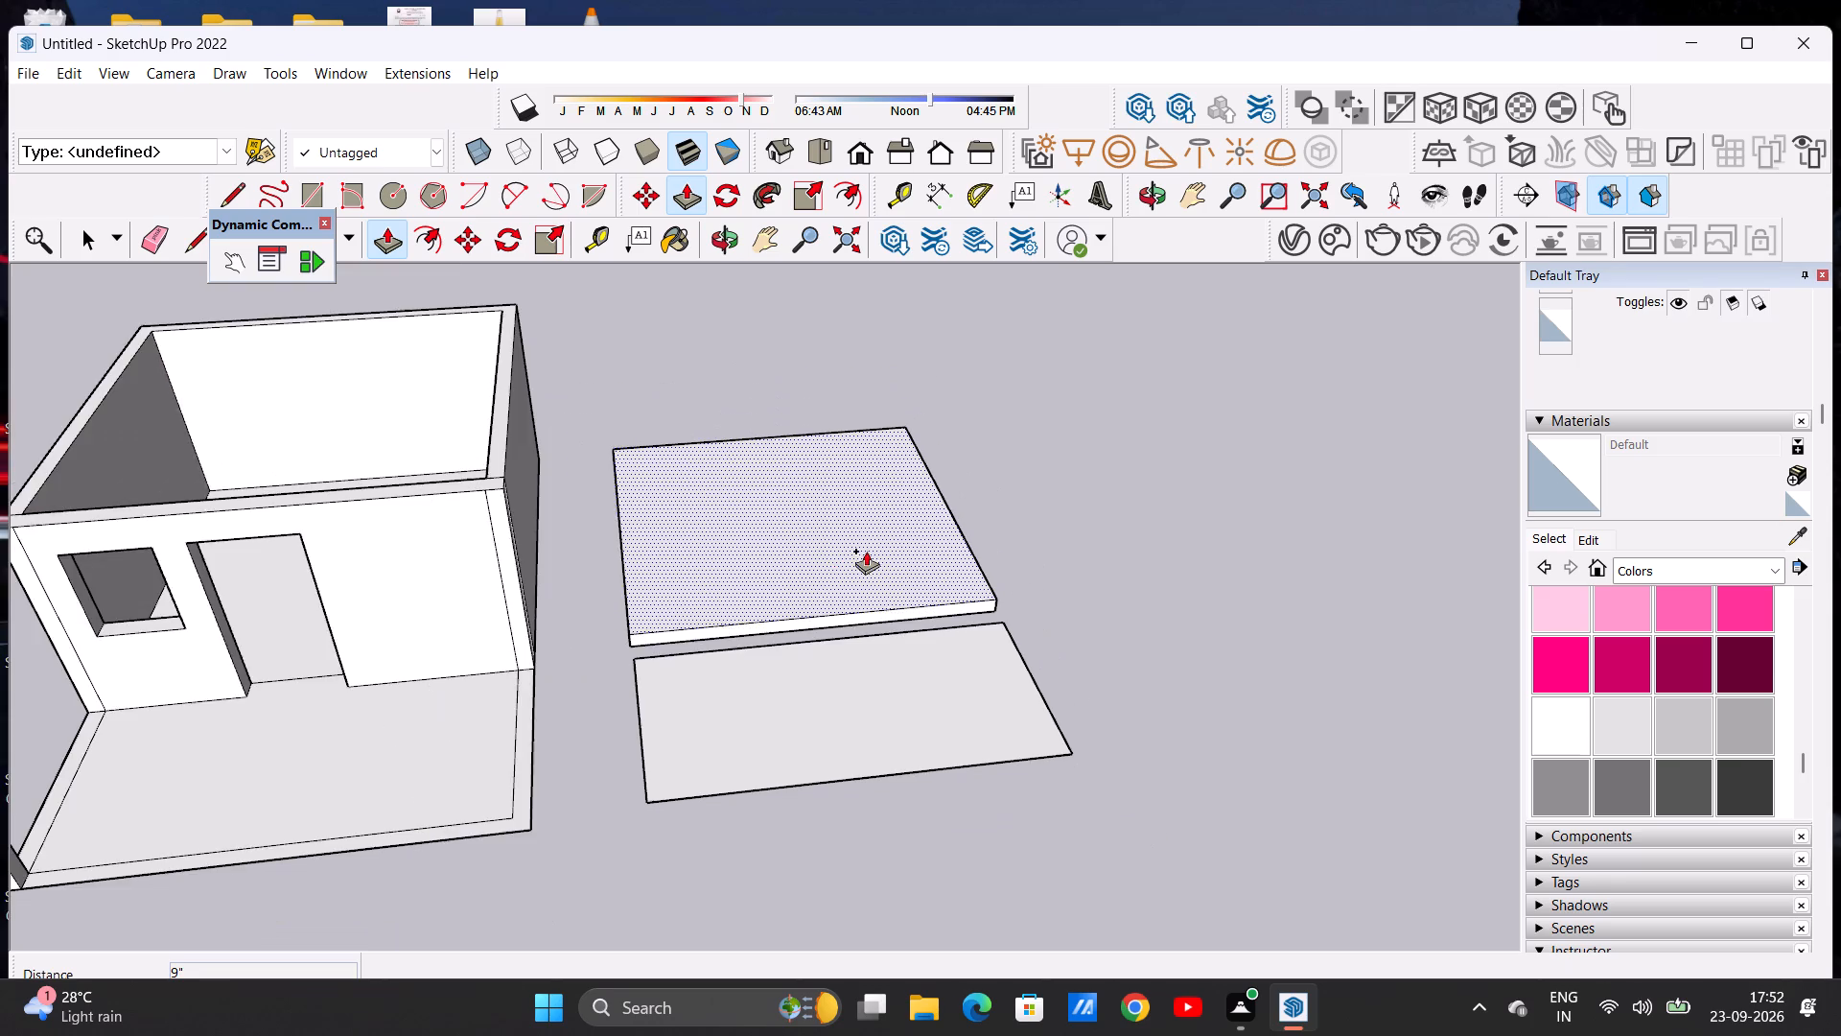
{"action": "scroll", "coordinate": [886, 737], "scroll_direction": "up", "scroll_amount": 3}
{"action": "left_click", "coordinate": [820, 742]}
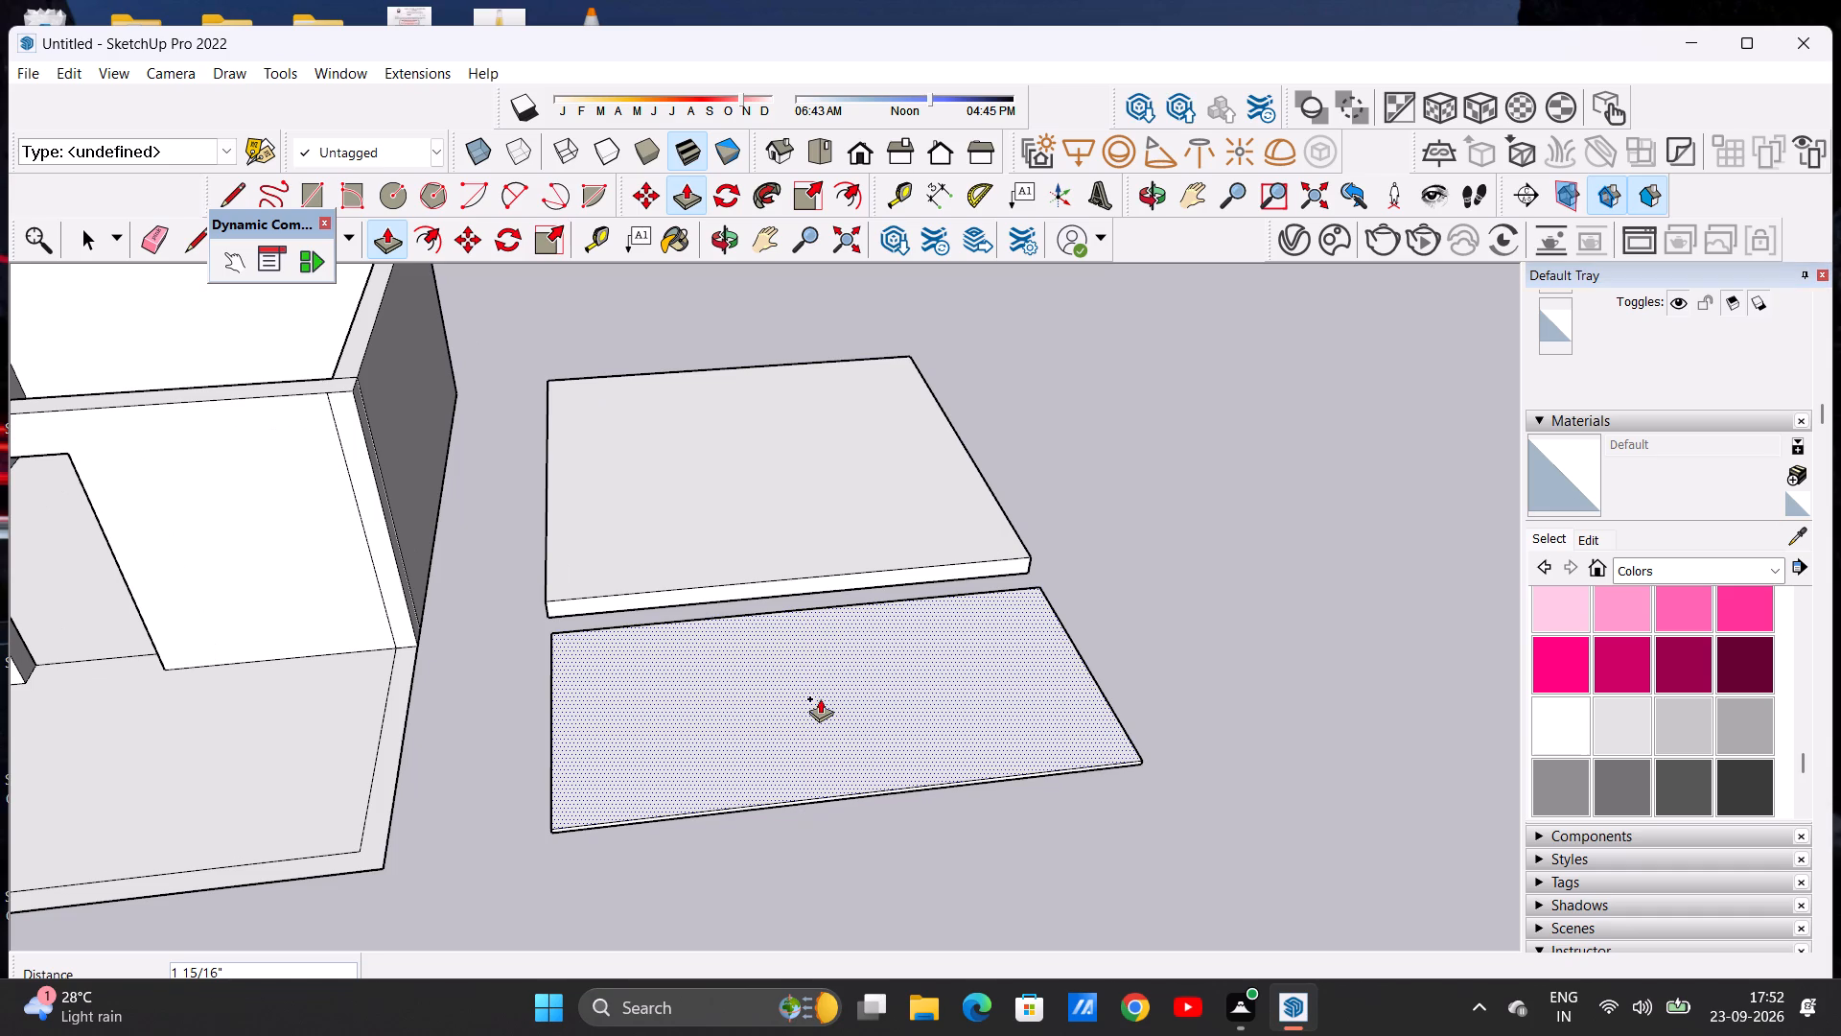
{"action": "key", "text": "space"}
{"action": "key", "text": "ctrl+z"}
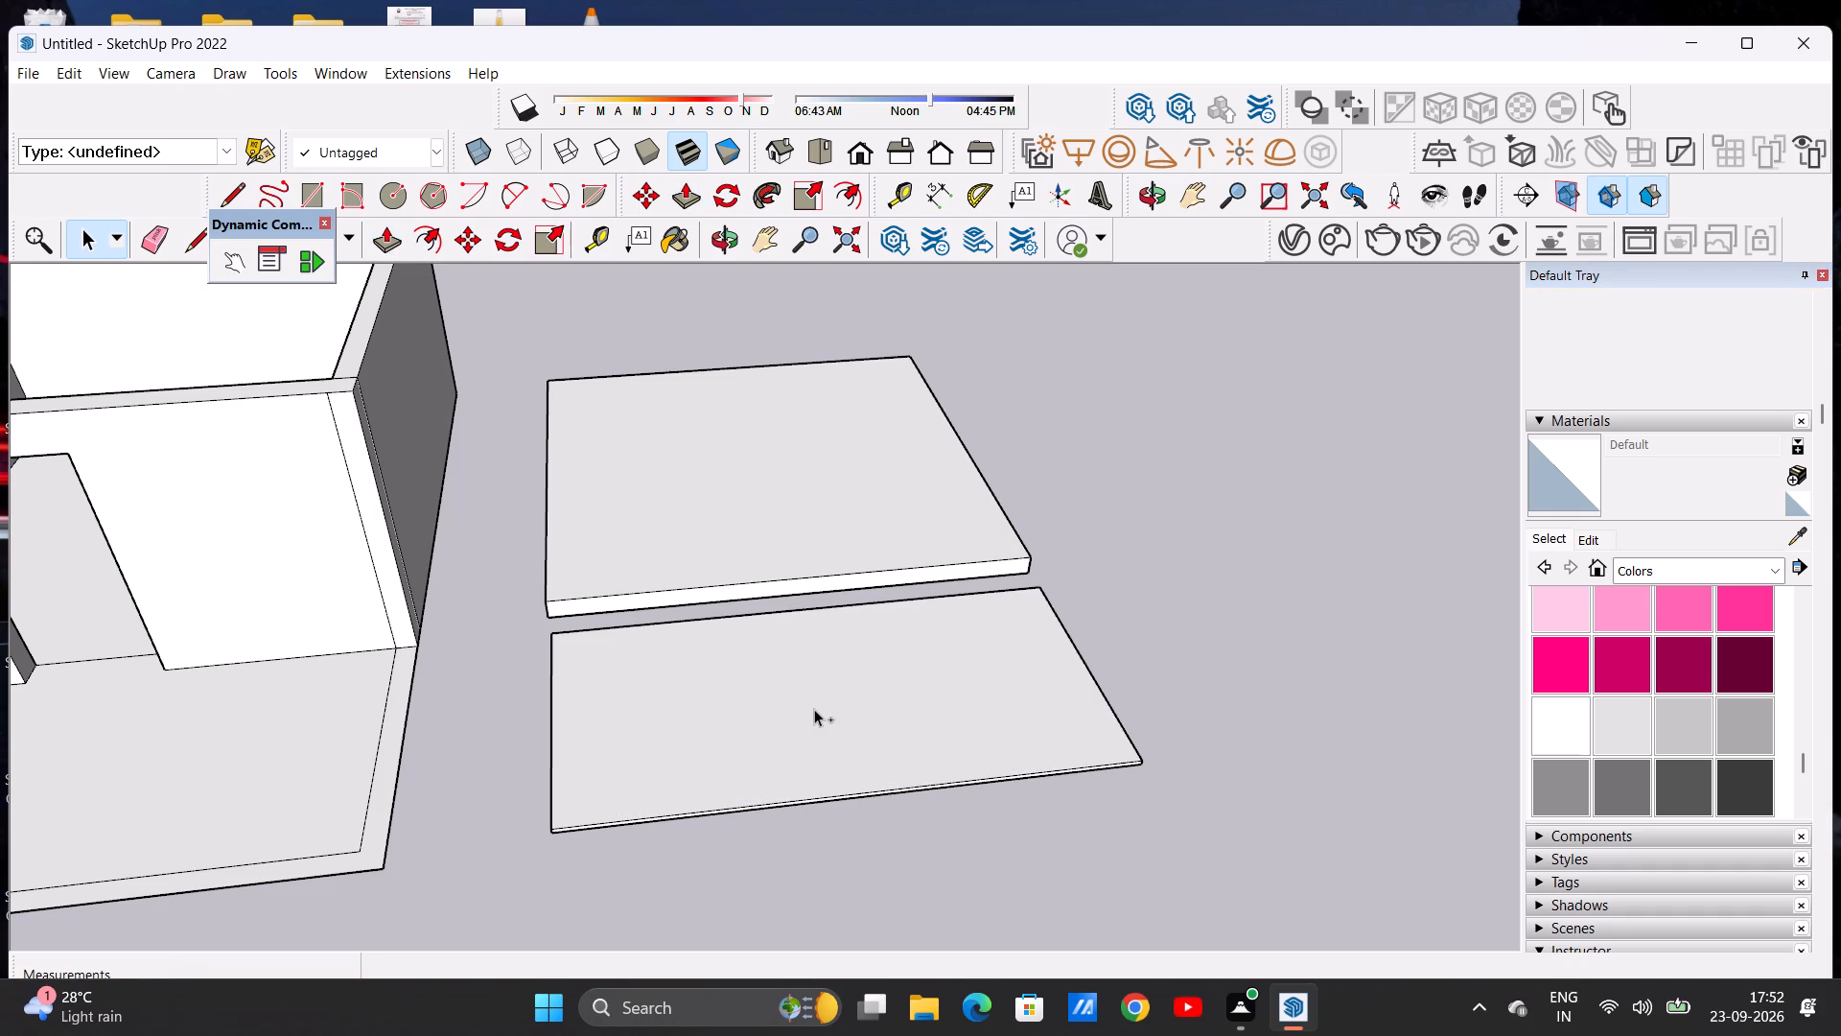
Push/Pull the smaller copied floor face up 9" to make the front area's slab.
{"action": "left_click", "coordinate": [372, 246]}
{"action": "left_click", "coordinate": [857, 730]}
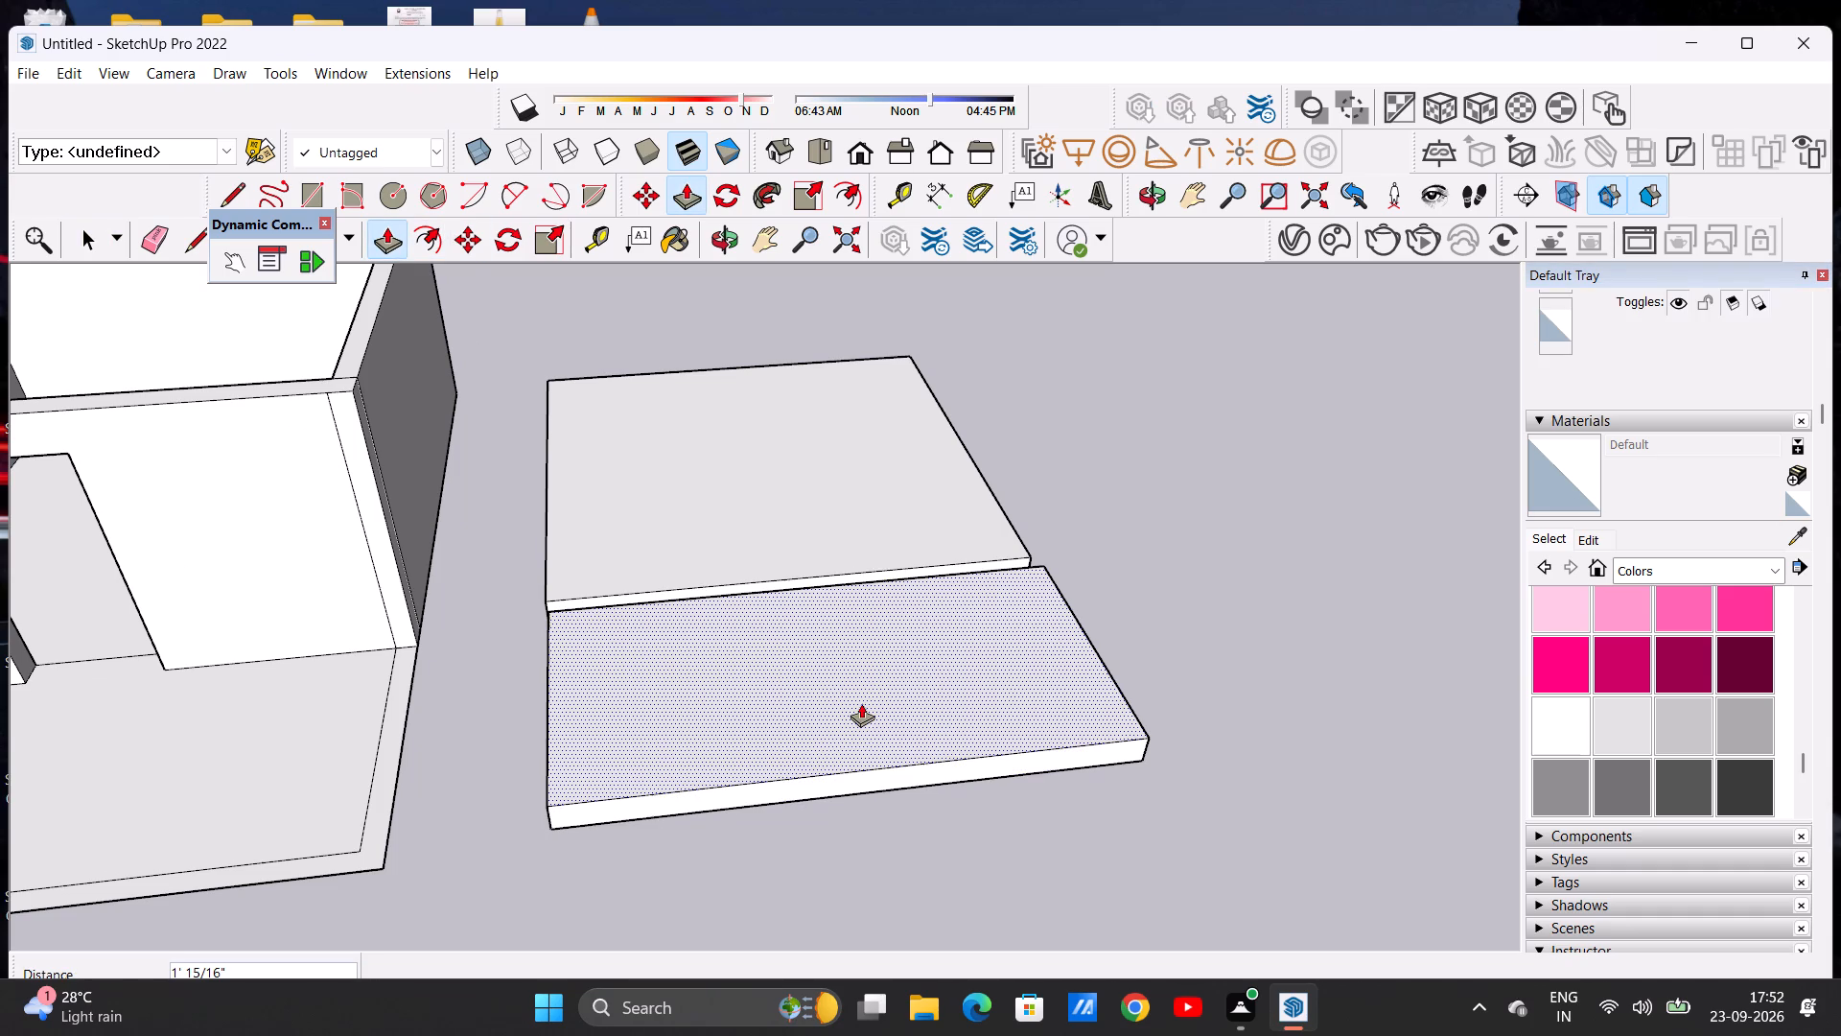
{"action": "type", "text": "9\""}
{"action": "key", "text": "Return"}
{"action": "key", "text": "space"}
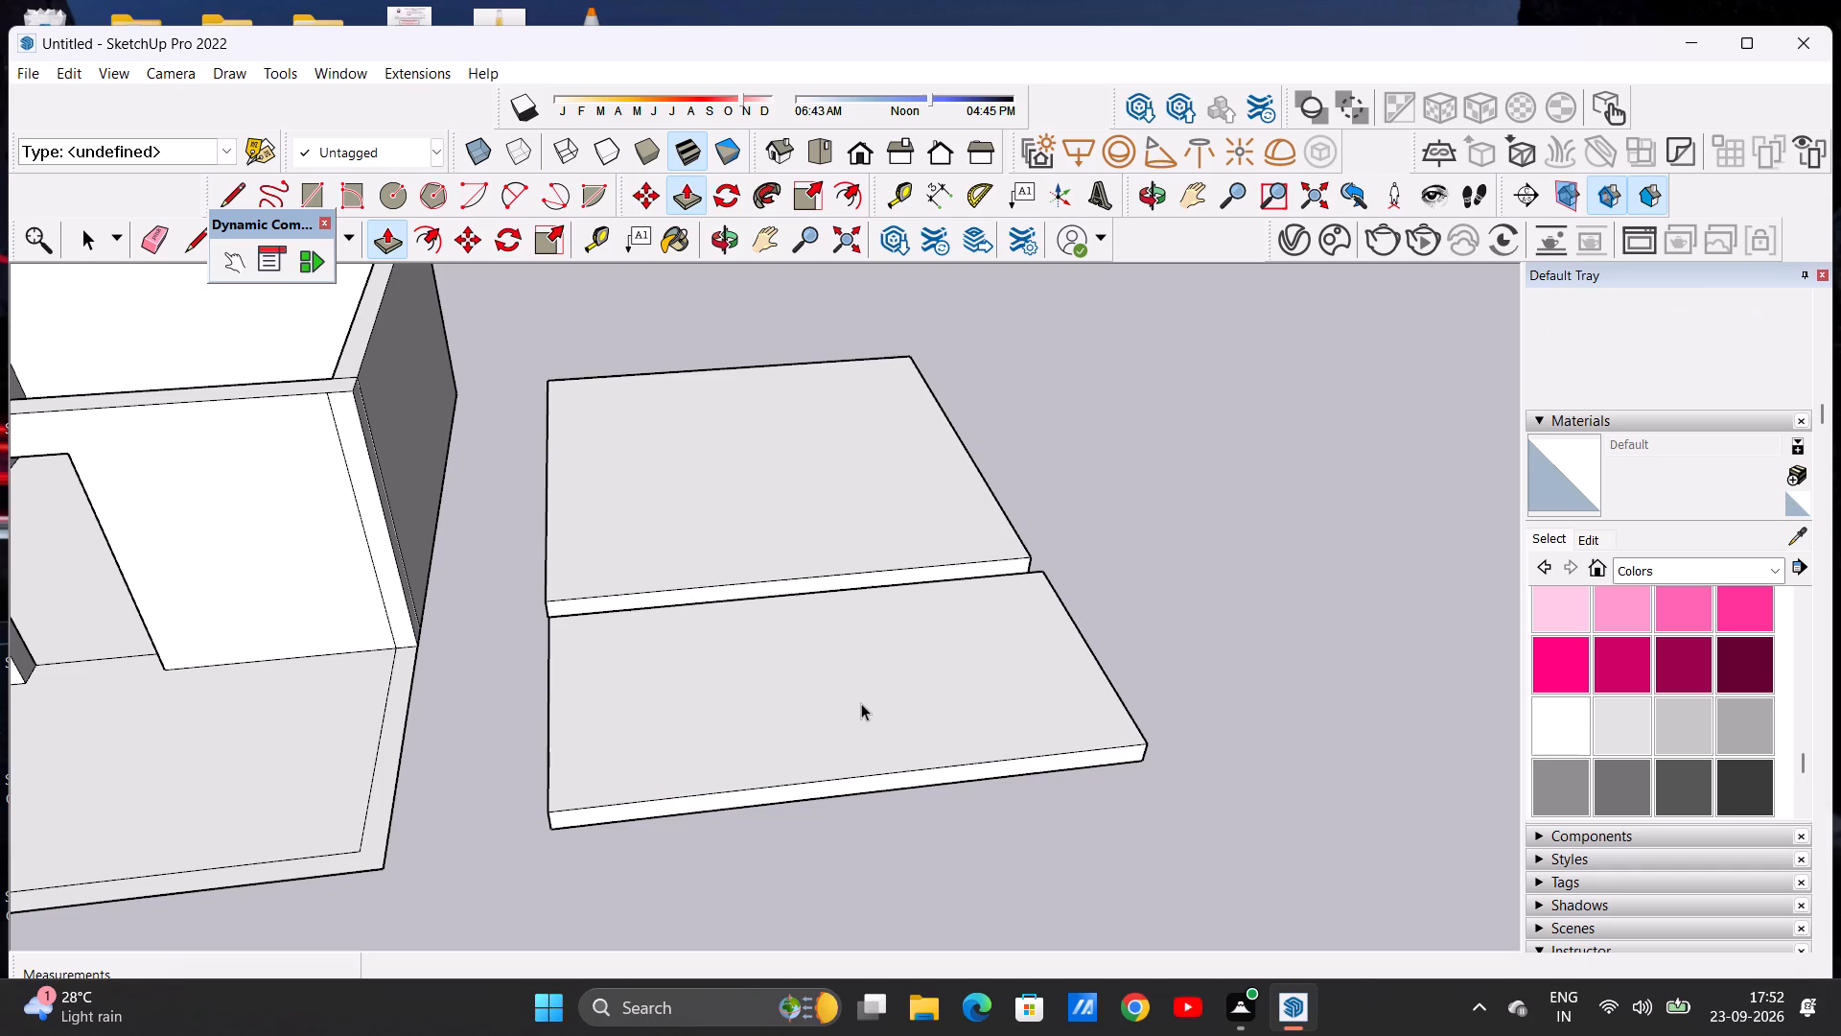
{"action": "key", "text": "space"}
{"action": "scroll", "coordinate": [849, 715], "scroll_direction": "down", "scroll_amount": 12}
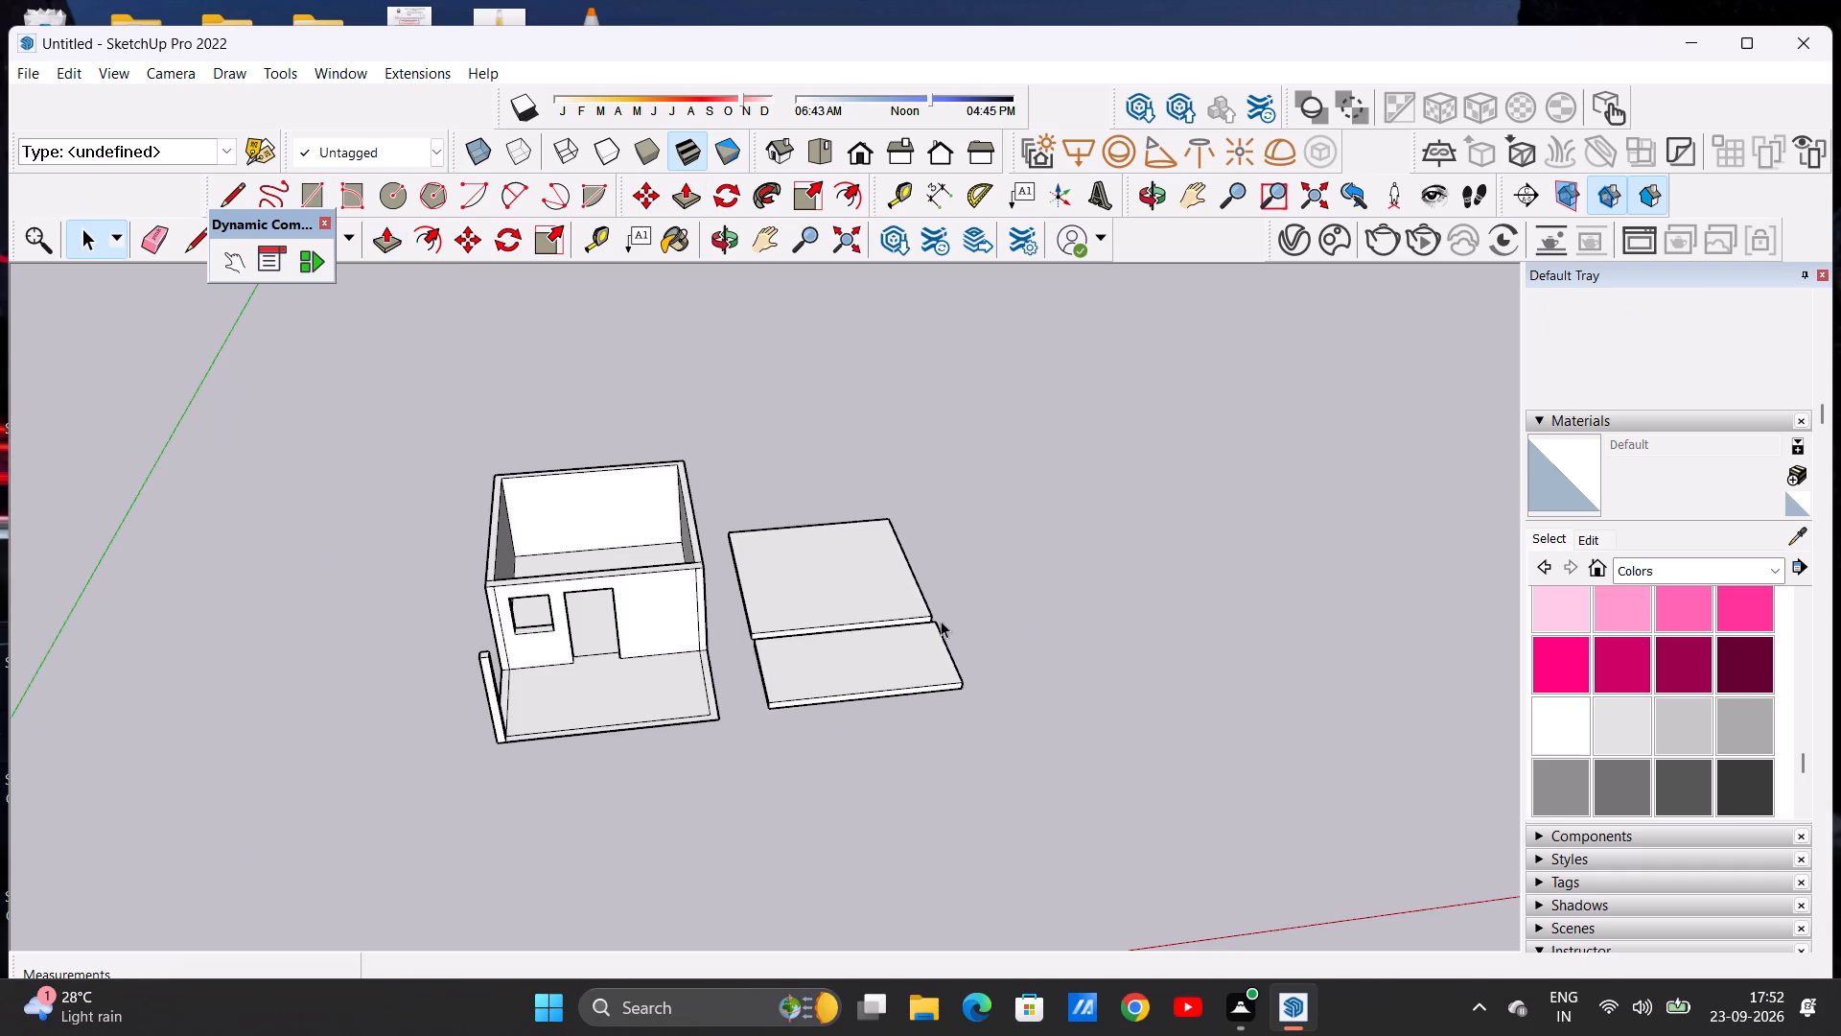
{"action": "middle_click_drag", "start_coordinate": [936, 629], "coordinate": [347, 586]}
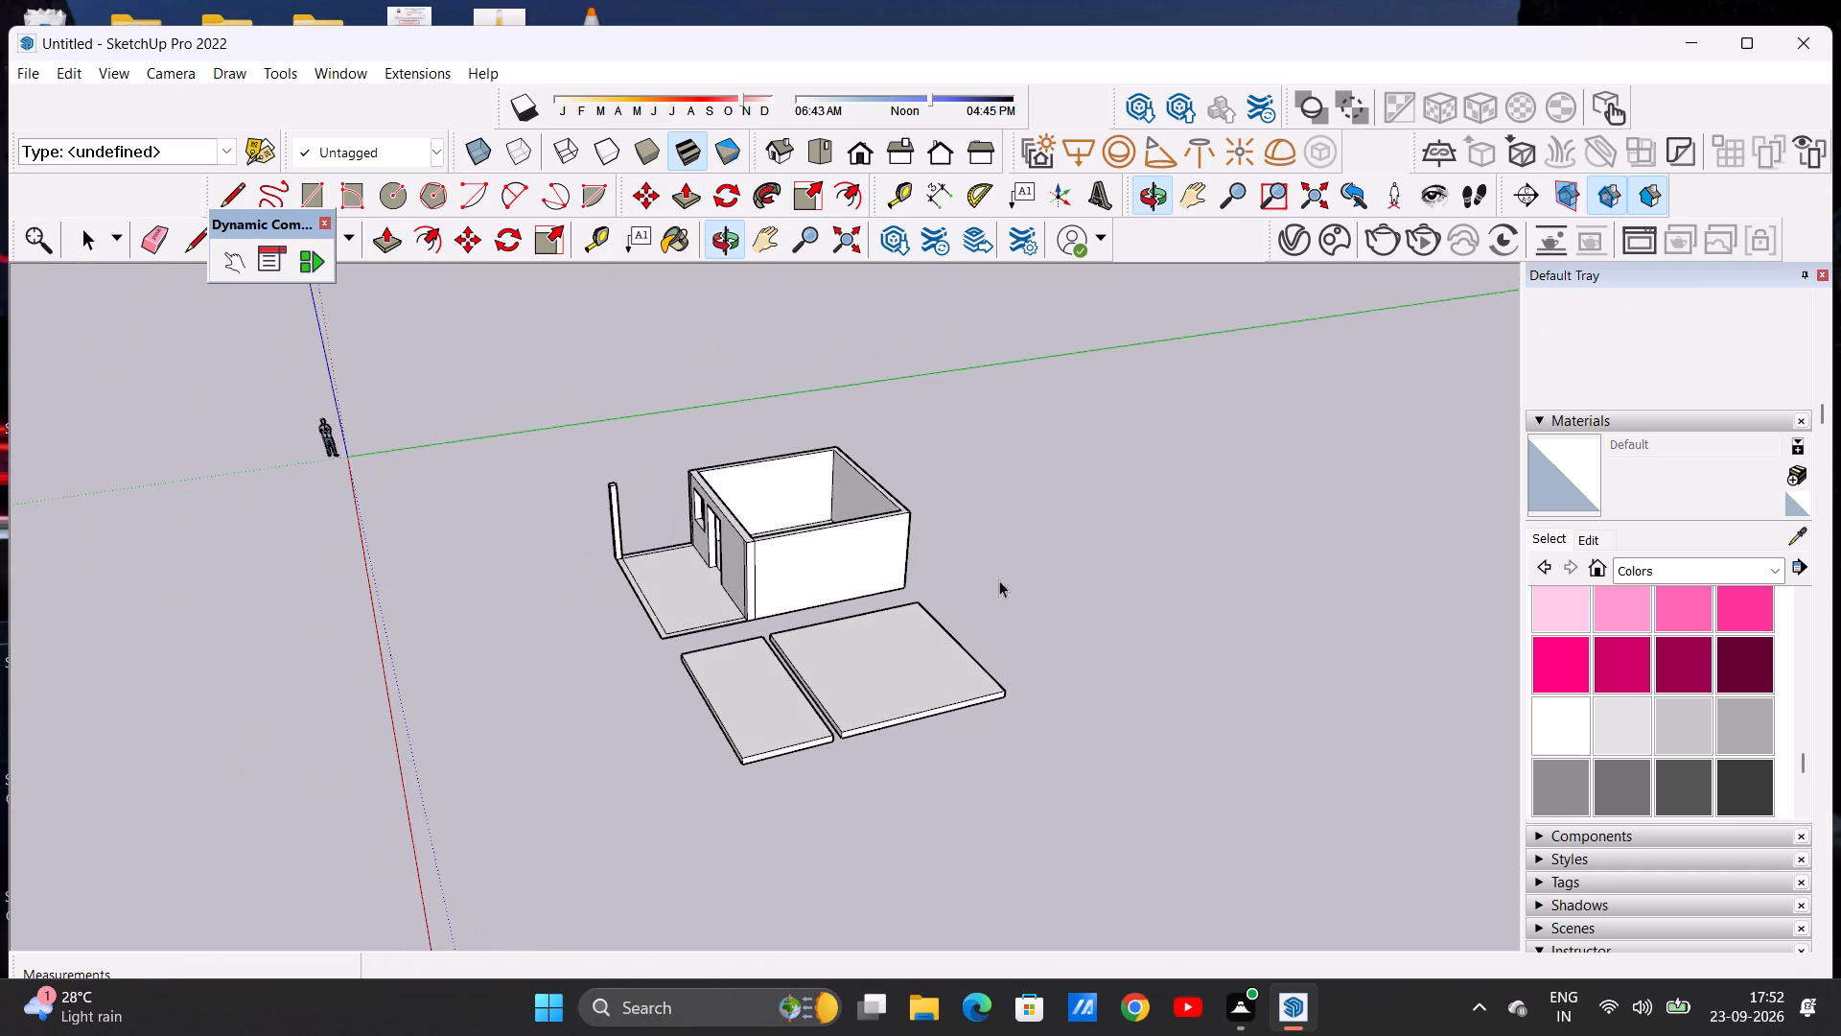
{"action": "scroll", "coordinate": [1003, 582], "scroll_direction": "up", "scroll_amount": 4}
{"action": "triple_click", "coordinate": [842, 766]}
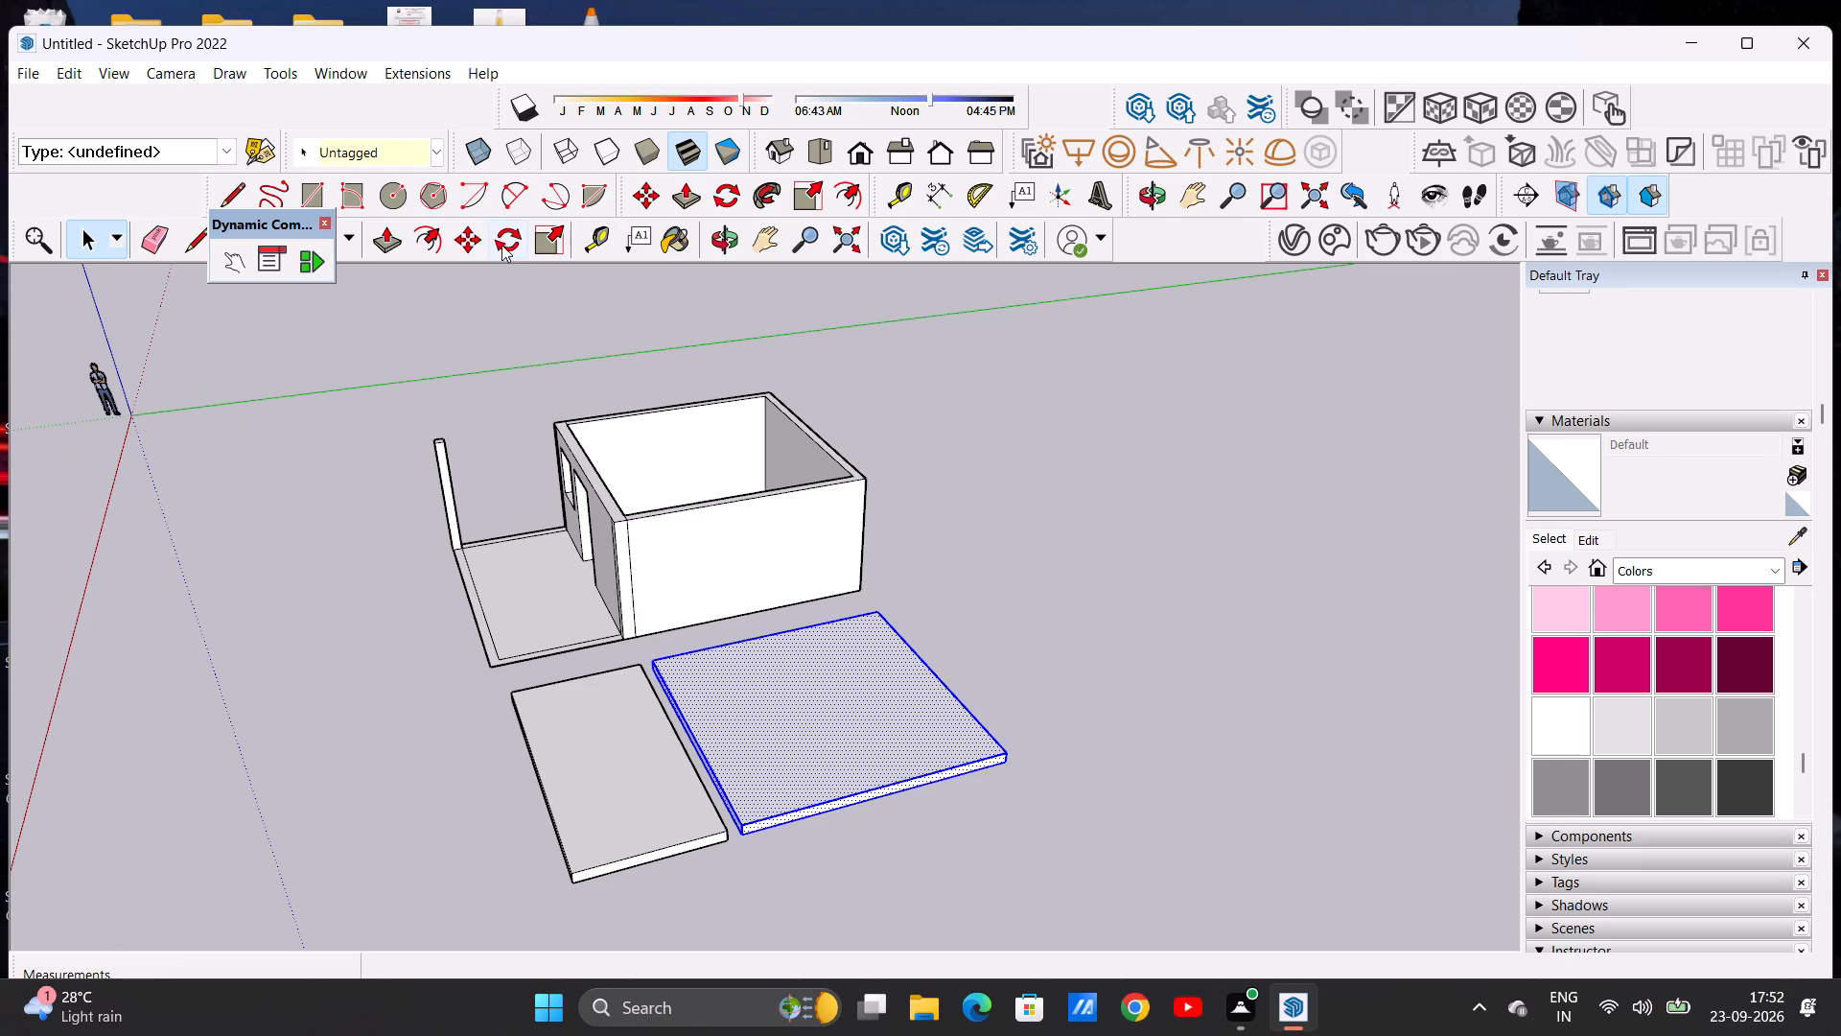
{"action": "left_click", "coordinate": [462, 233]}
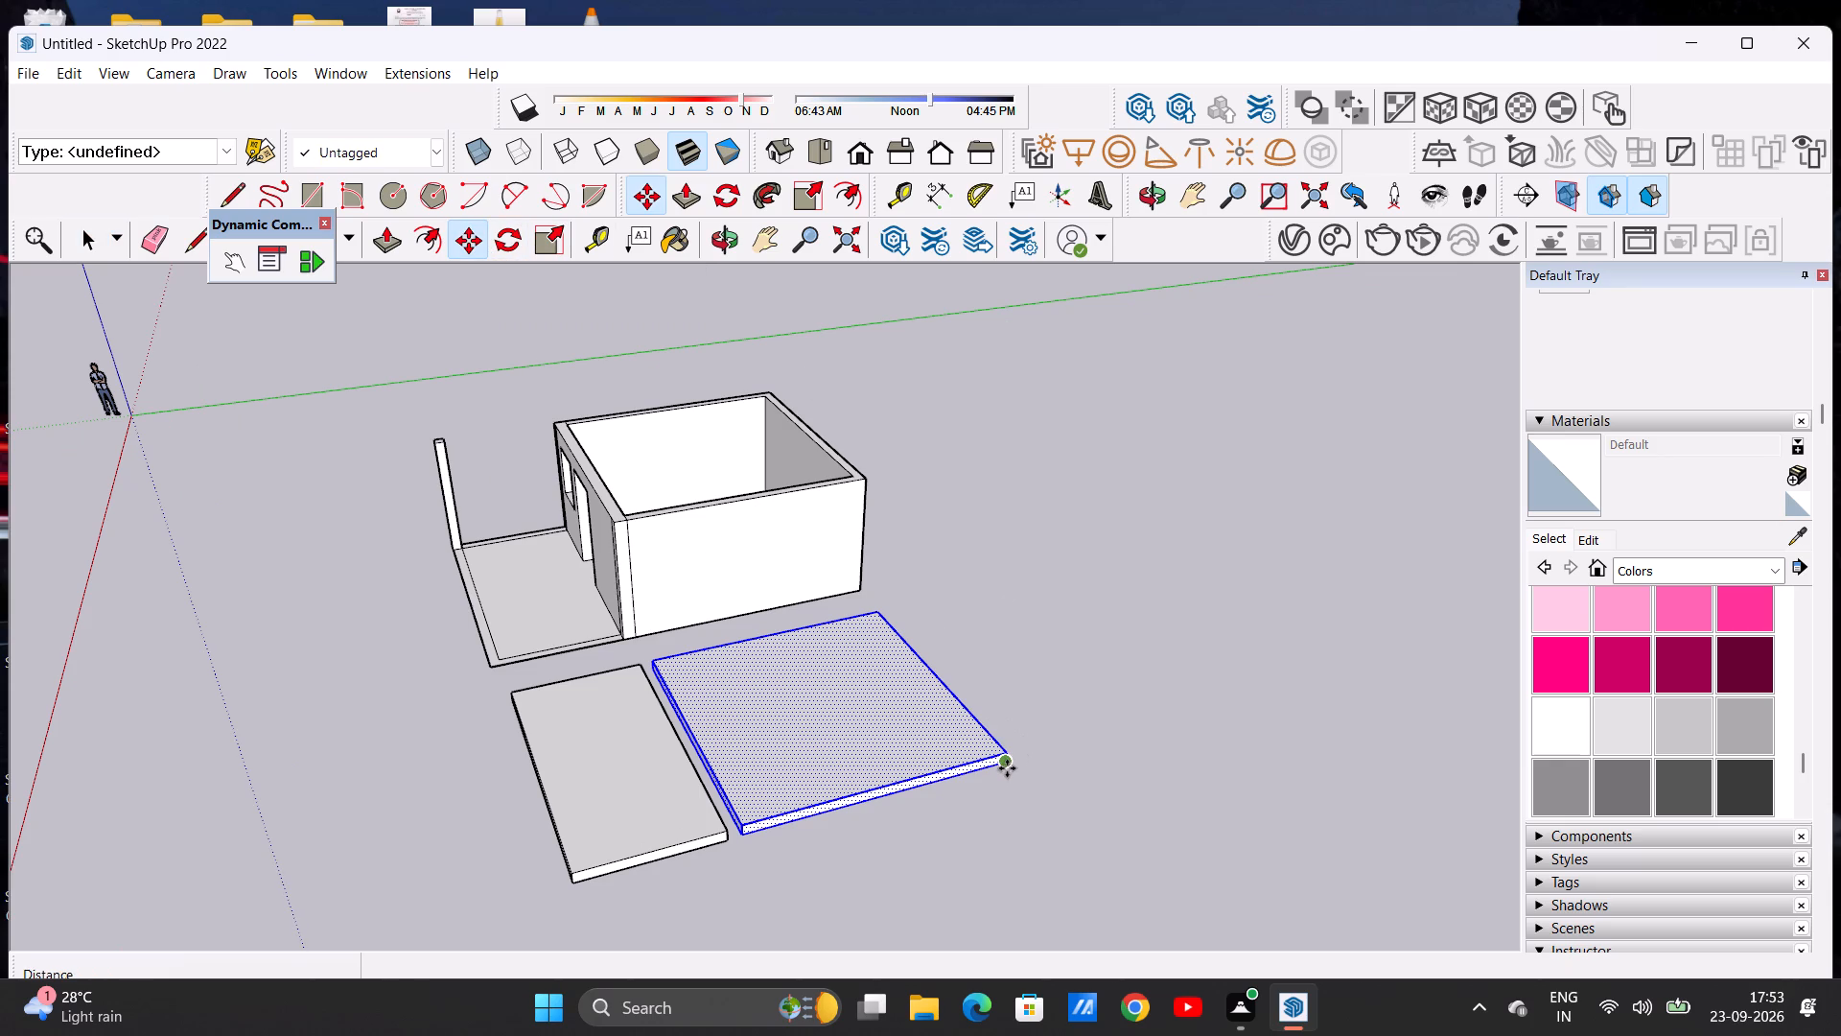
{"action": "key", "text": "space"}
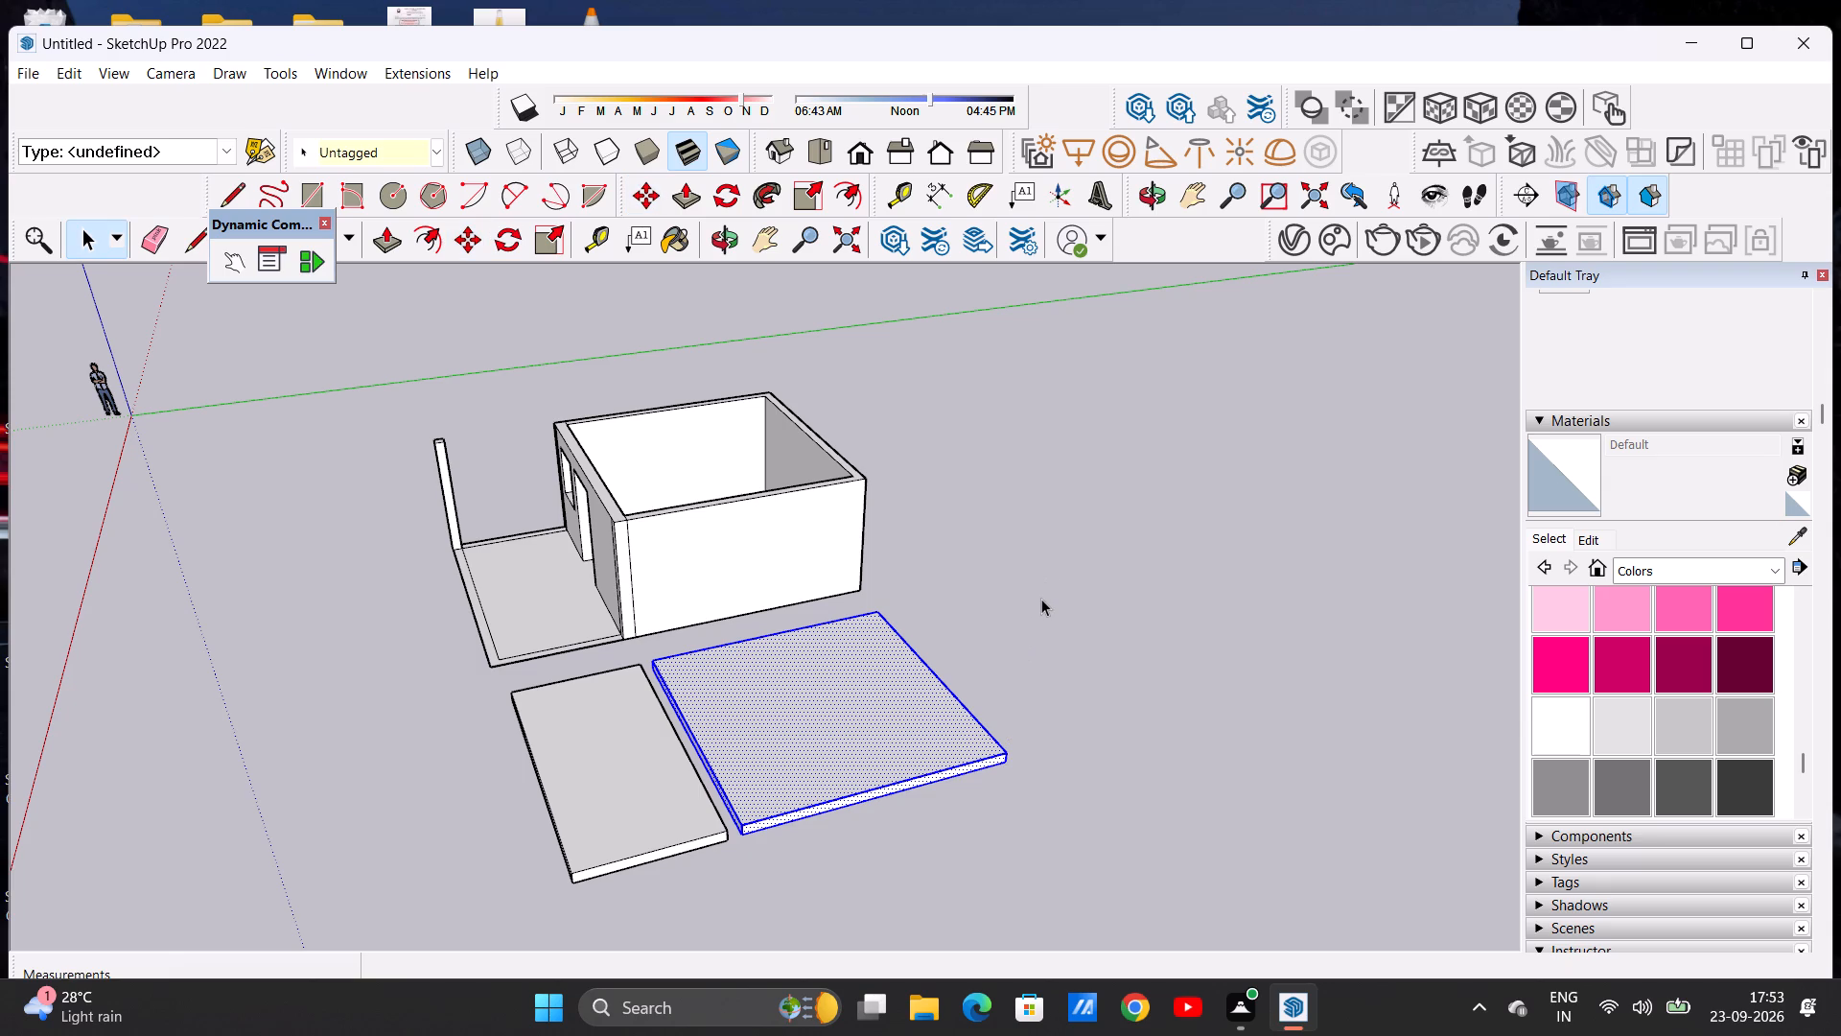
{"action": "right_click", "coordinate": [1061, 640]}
Group the larger slab's top face together with its boundary edges.
{"action": "double_click", "coordinate": [951, 742]}
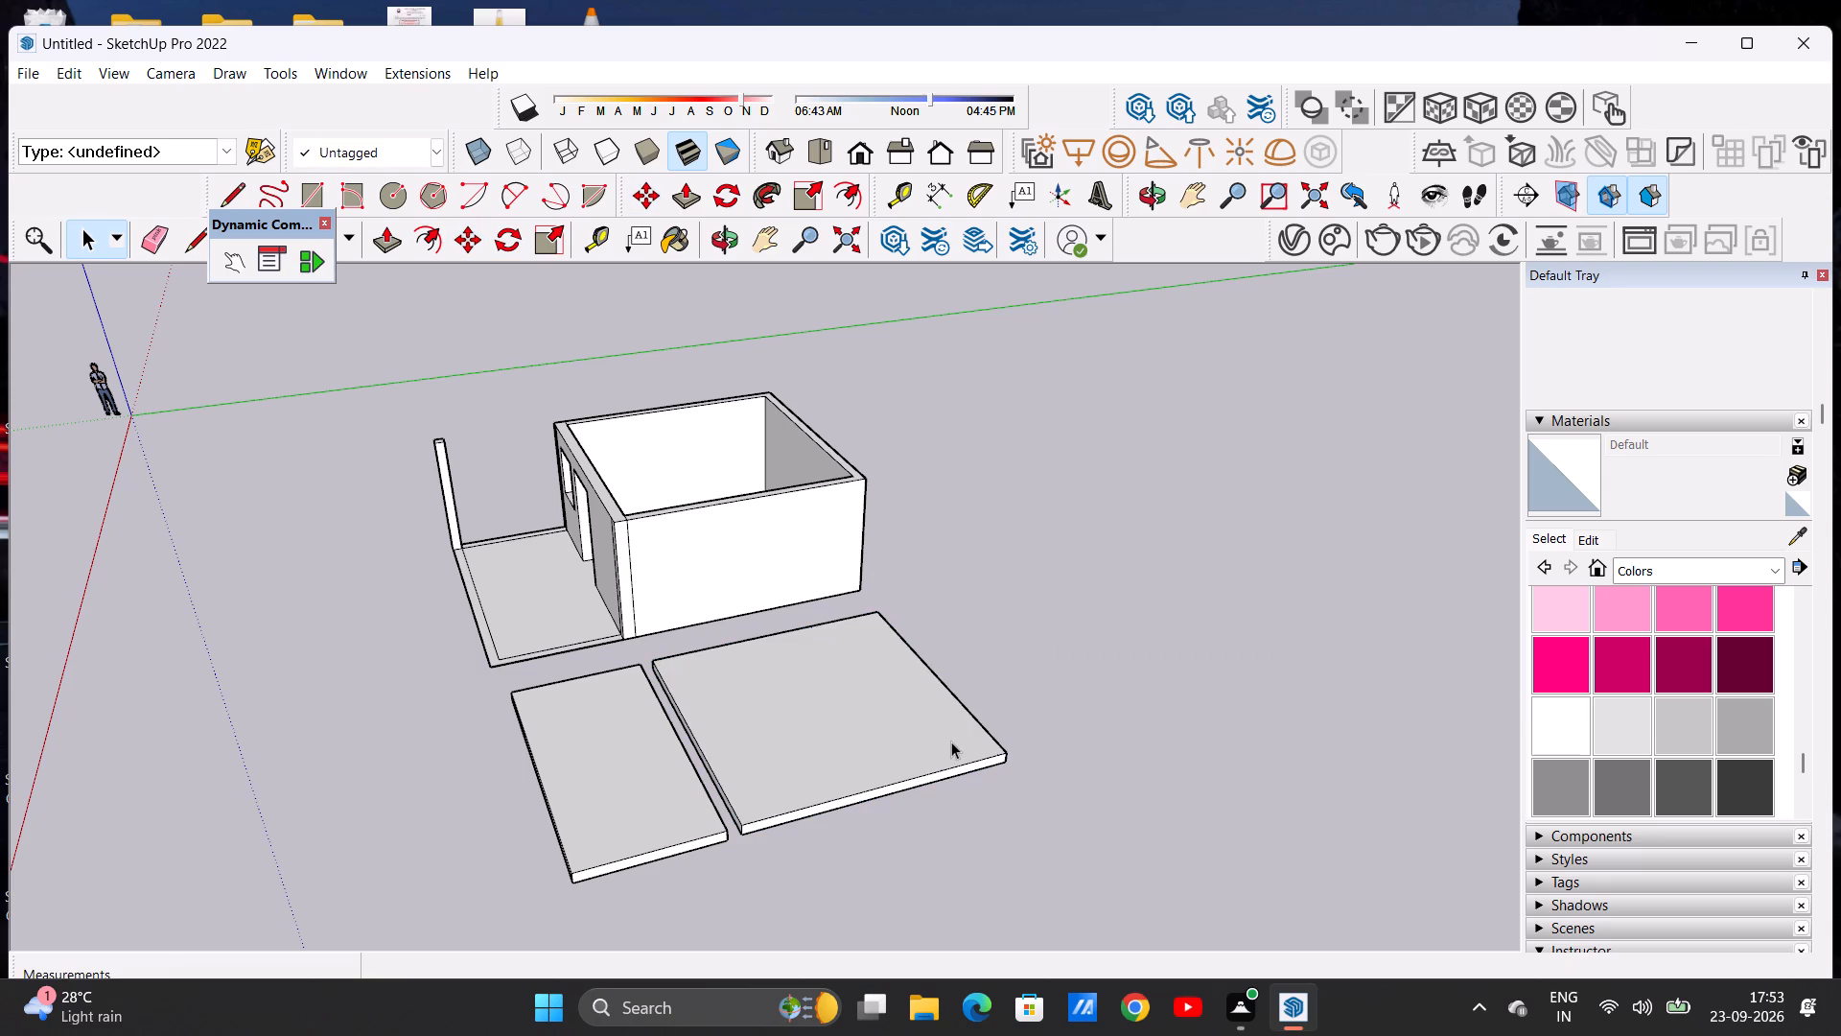
{"action": "right_click", "coordinate": [951, 742]}
{"action": "left_click", "coordinate": [1061, 480]}
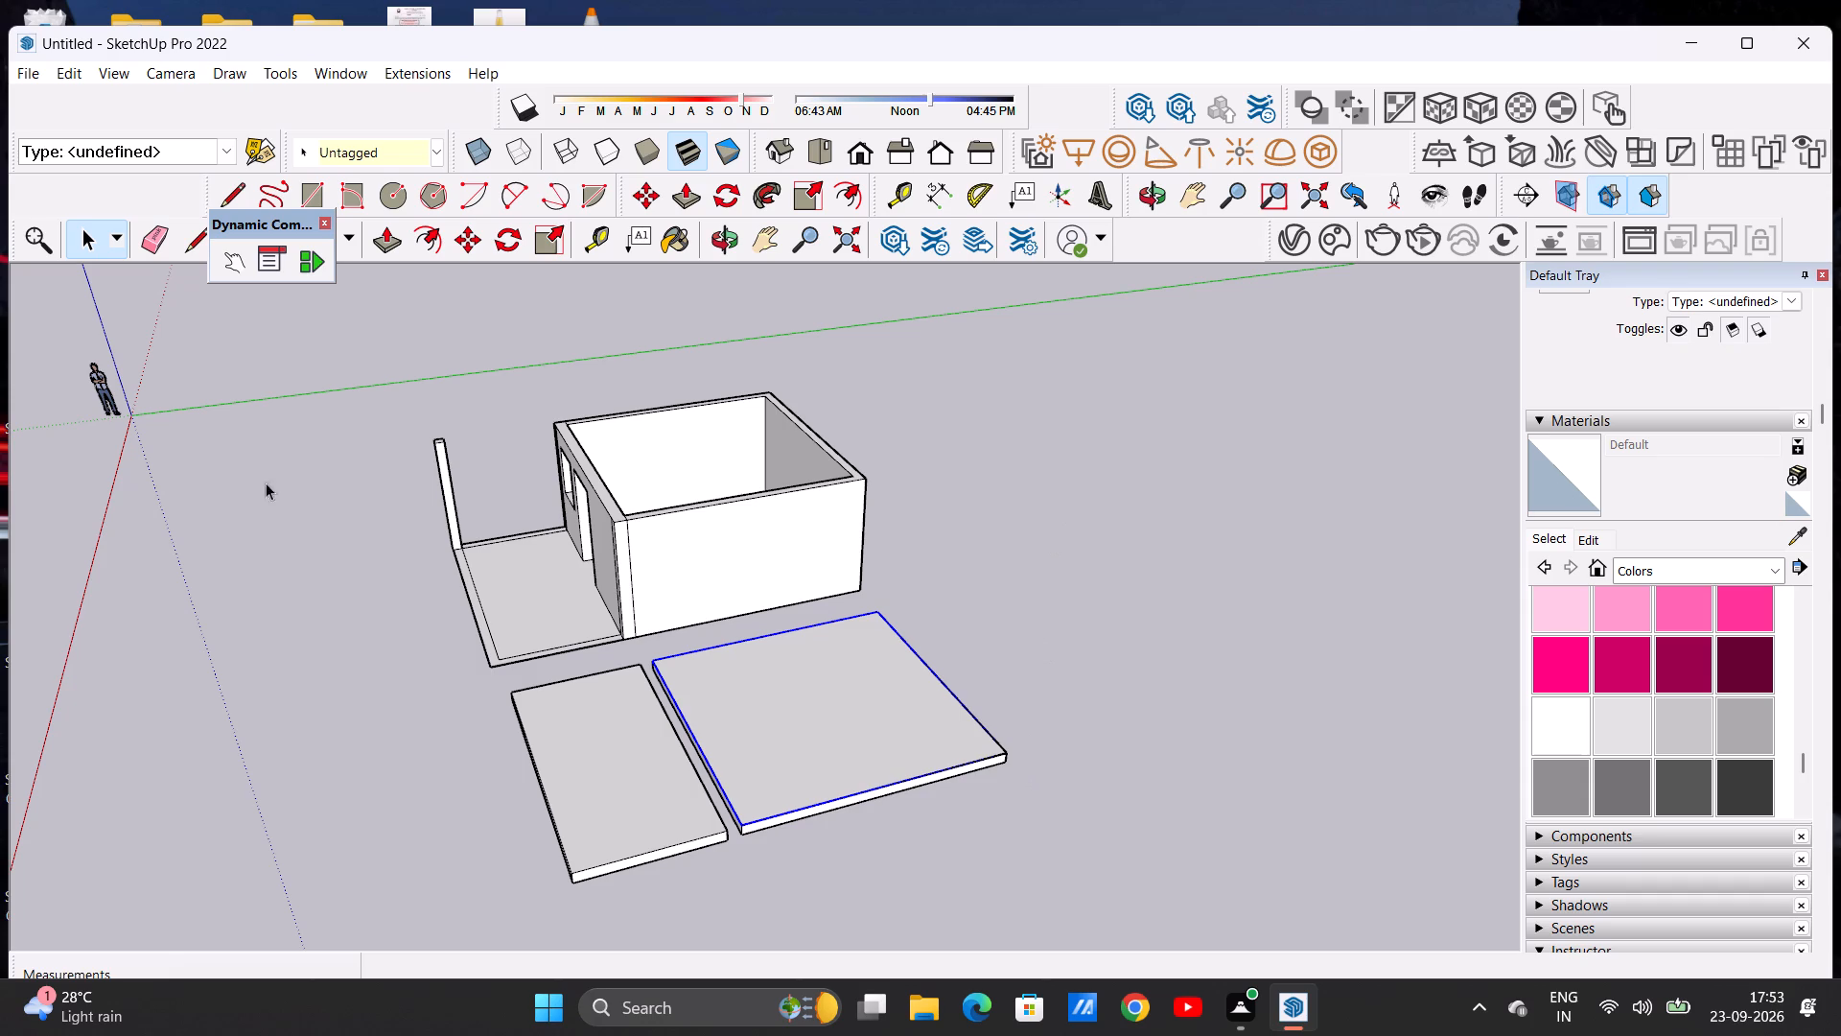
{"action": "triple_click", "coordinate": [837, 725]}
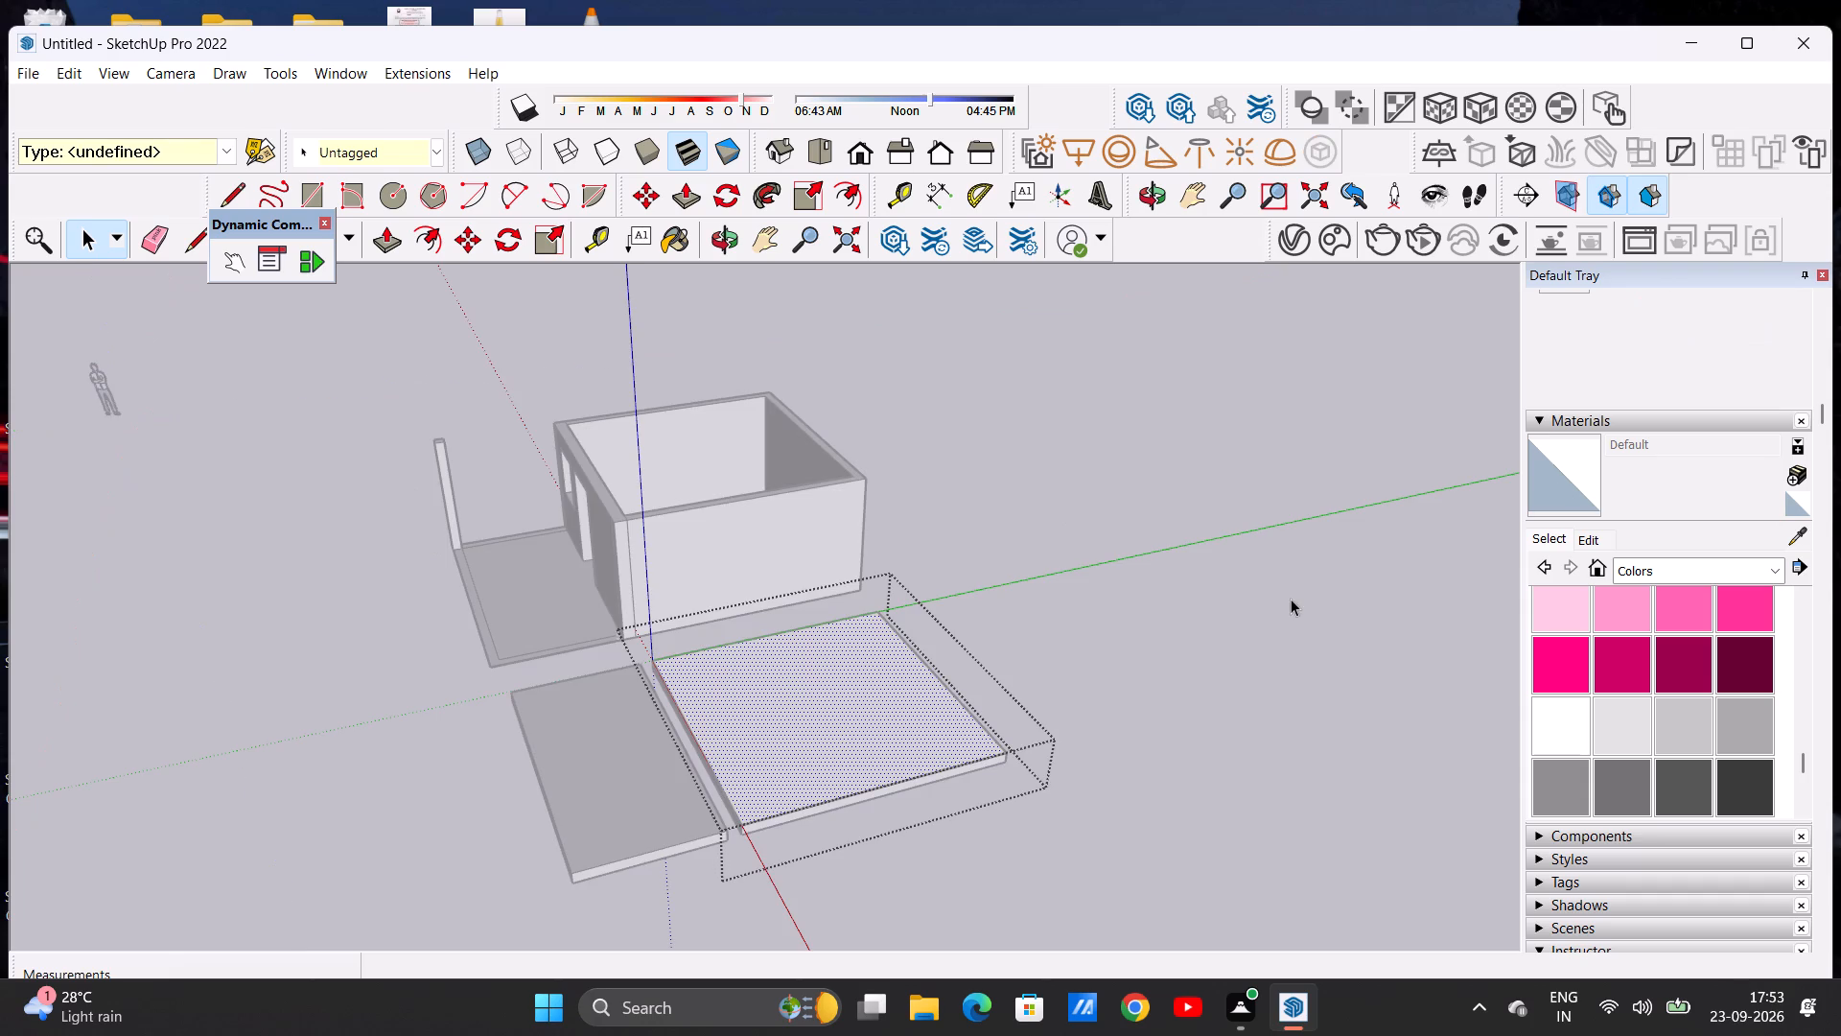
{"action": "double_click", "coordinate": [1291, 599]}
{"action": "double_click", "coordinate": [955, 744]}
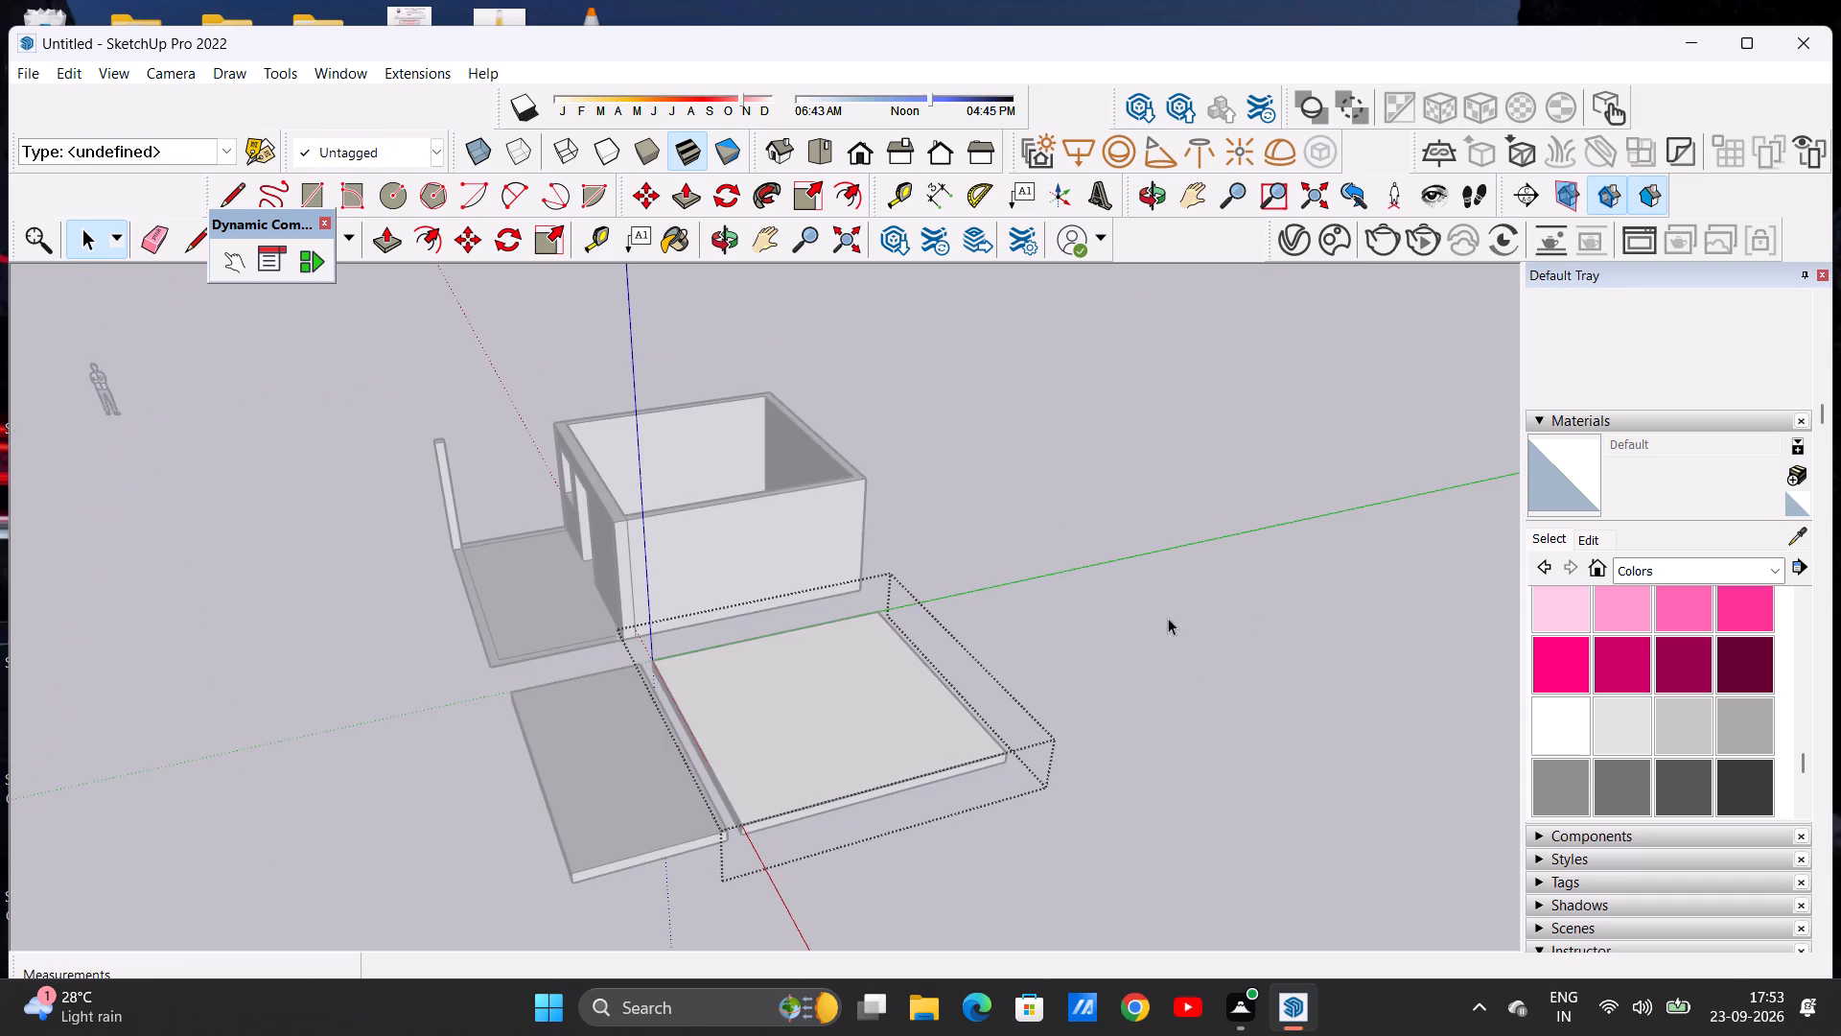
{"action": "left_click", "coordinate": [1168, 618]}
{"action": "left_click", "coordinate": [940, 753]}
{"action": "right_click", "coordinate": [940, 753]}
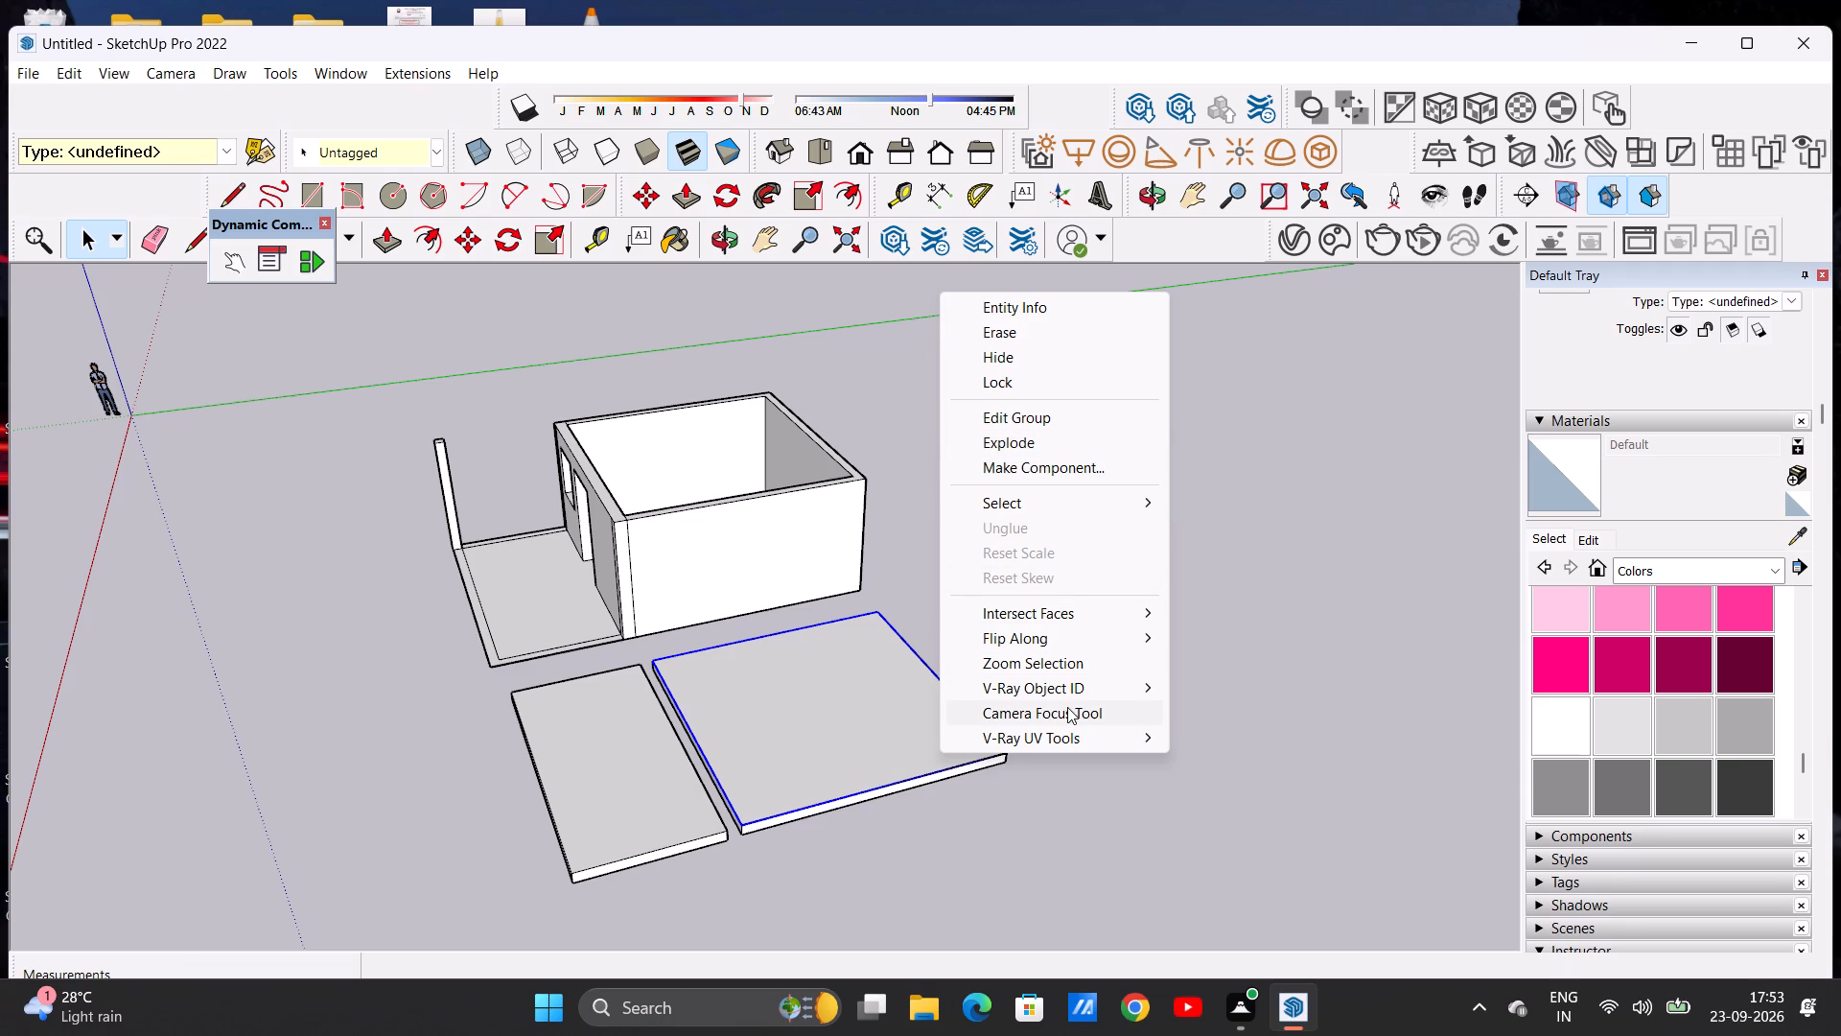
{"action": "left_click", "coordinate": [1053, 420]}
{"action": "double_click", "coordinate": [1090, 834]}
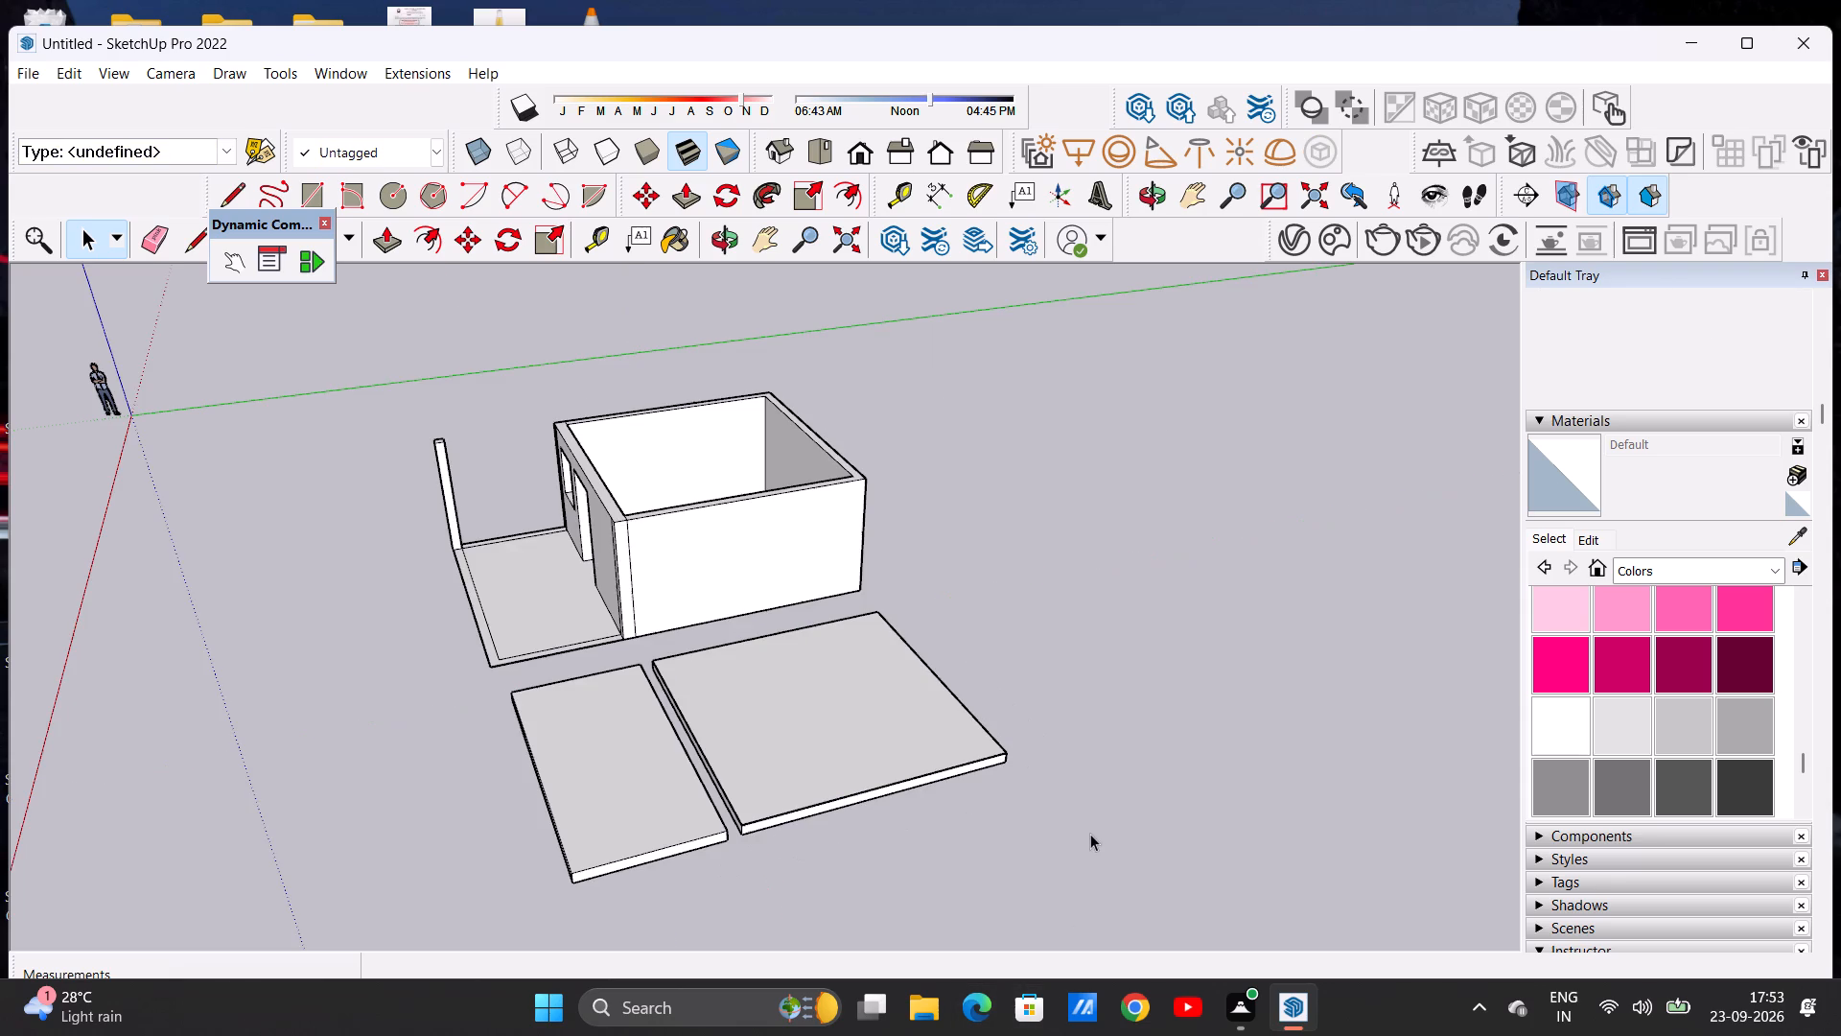
Examine the two slabs and the room's open top from nearer, farther and above.
{"action": "scroll", "coordinate": [849, 827], "scroll_direction": "up", "scroll_amount": 5}
{"action": "scroll", "coordinate": [866, 804], "scroll_direction": "down", "scroll_amount": 10}
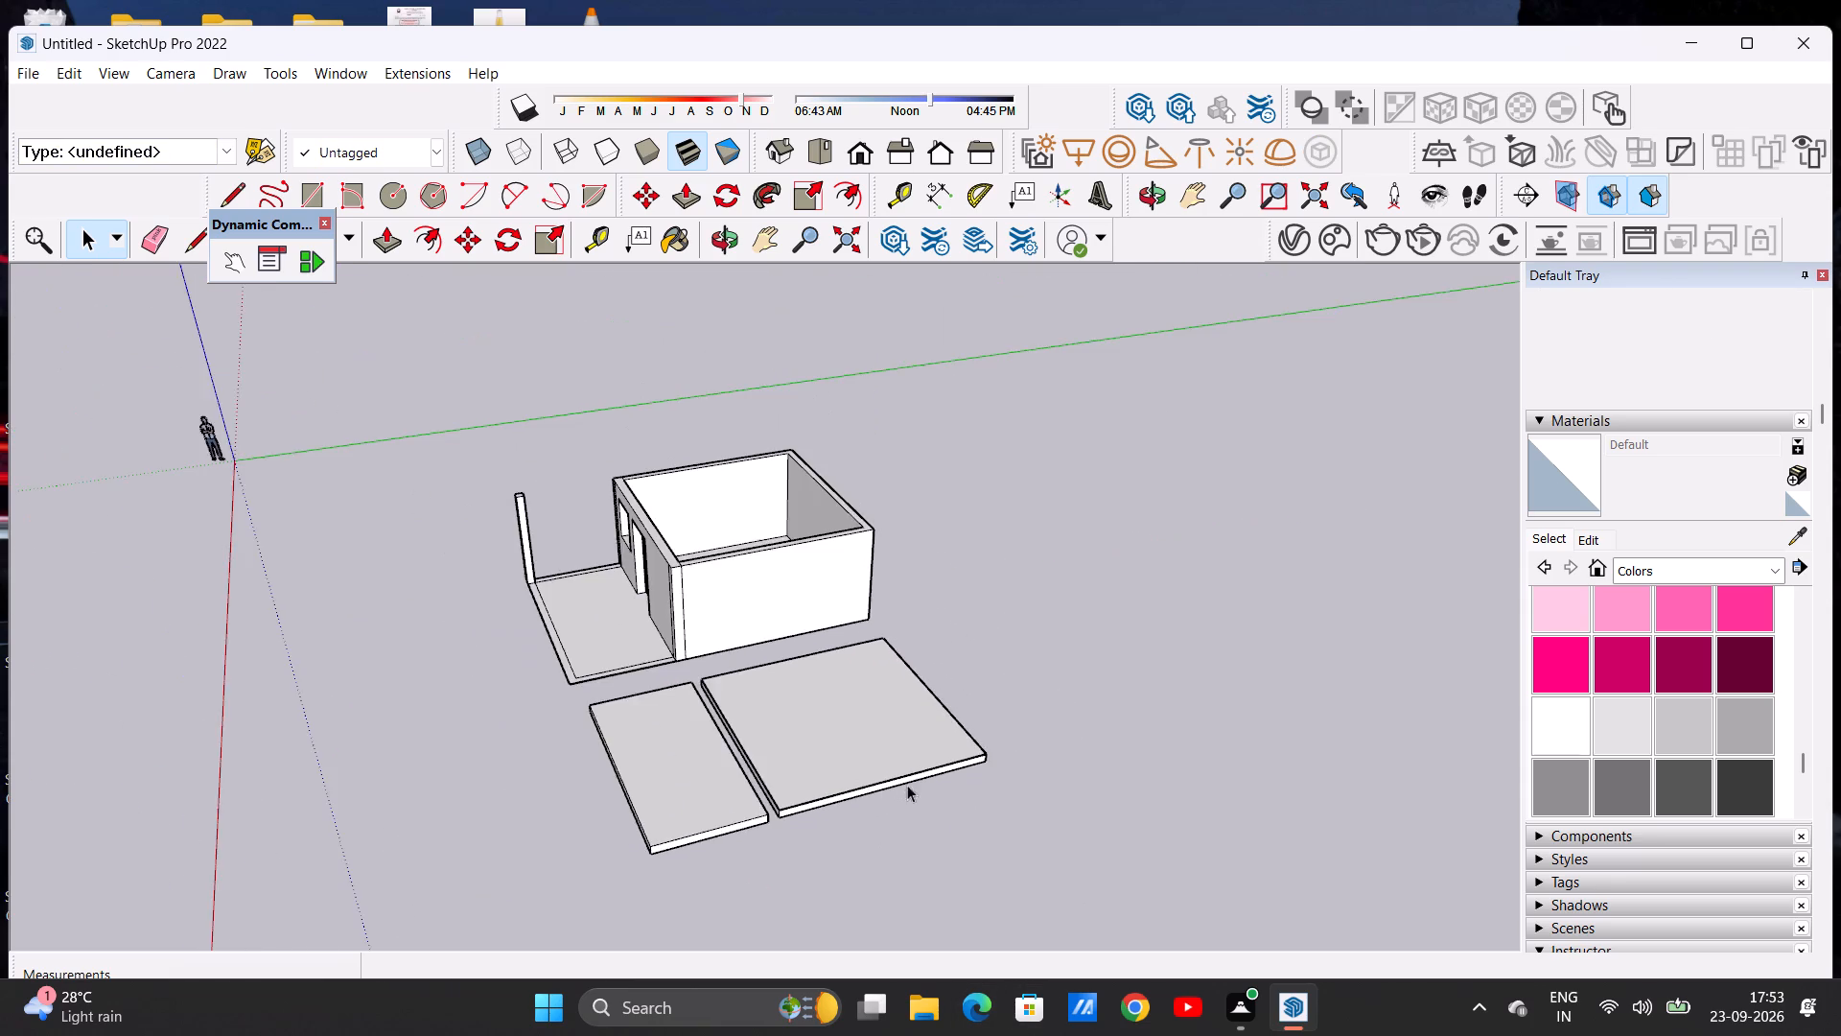
{"action": "scroll", "coordinate": [936, 804], "scroll_direction": "up", "scroll_amount": 5}
{"action": "scroll", "coordinate": [778, 805], "scroll_direction": "up", "scroll_amount": 3}
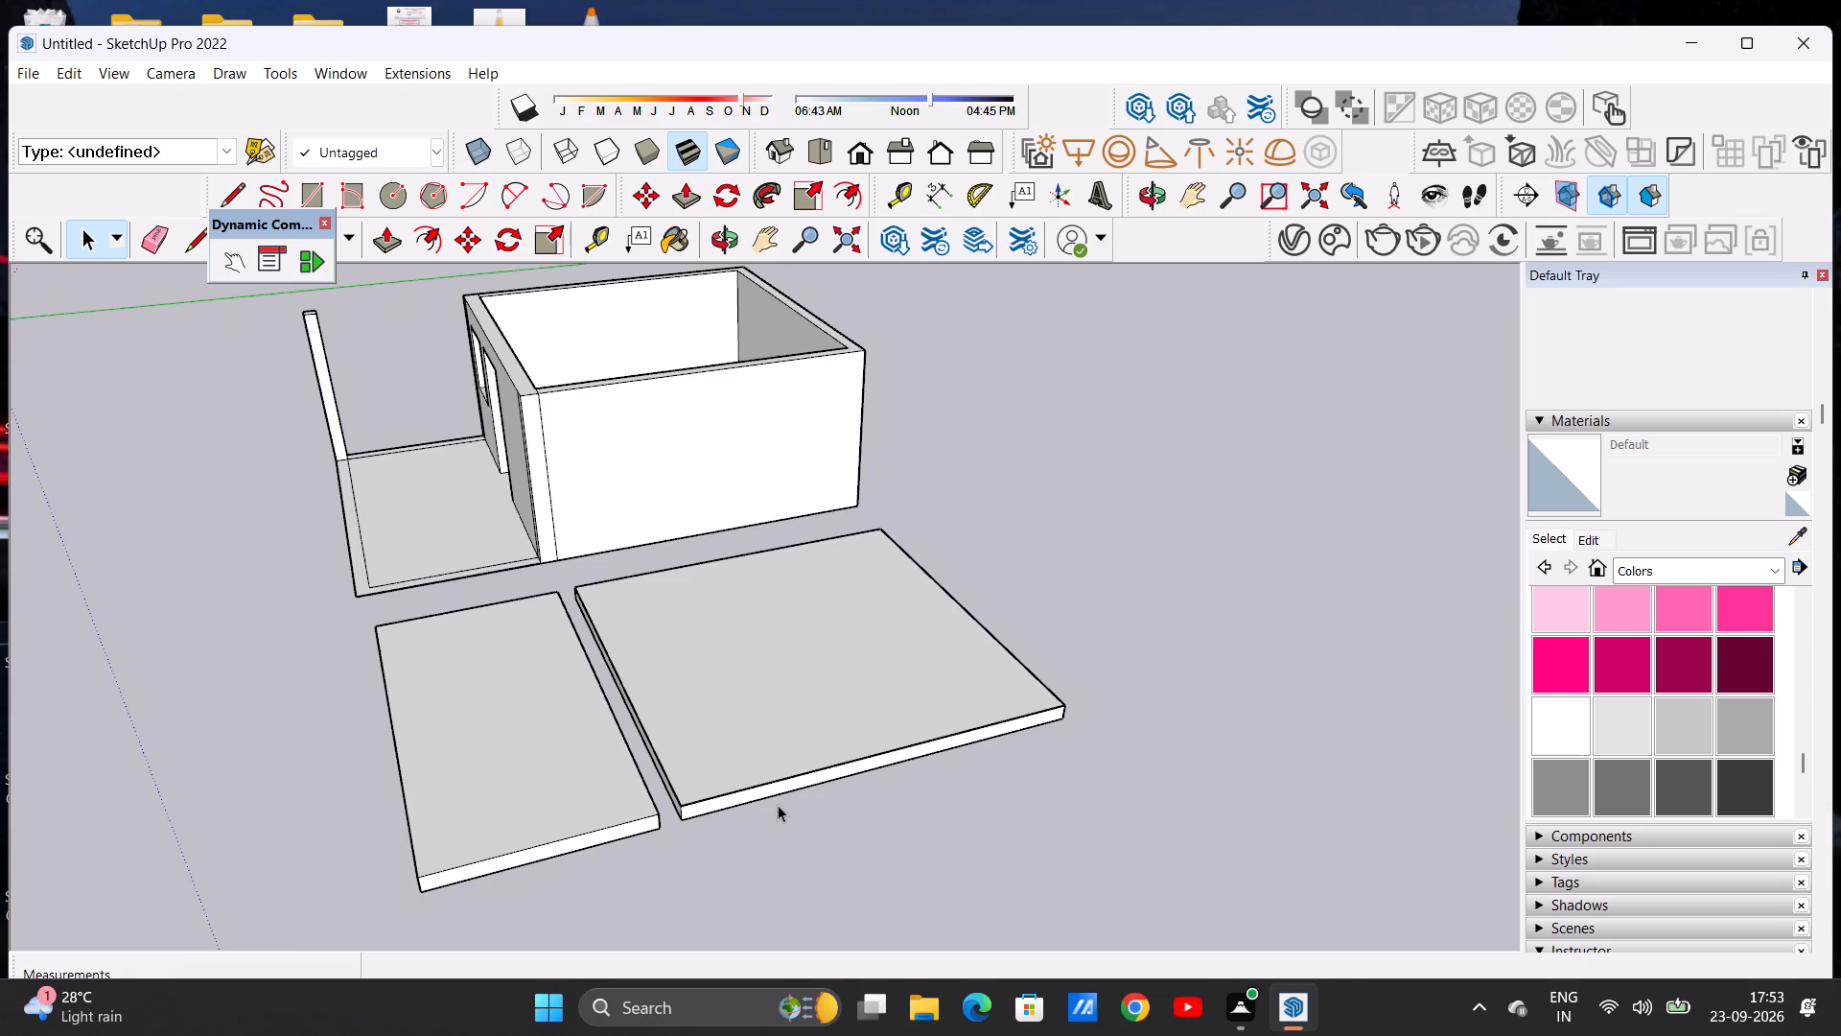
{"action": "scroll", "coordinate": [776, 805], "scroll_direction": "down", "scroll_amount": 4}
{"action": "scroll", "coordinate": [798, 762], "scroll_direction": "up", "scroll_amount": 2}
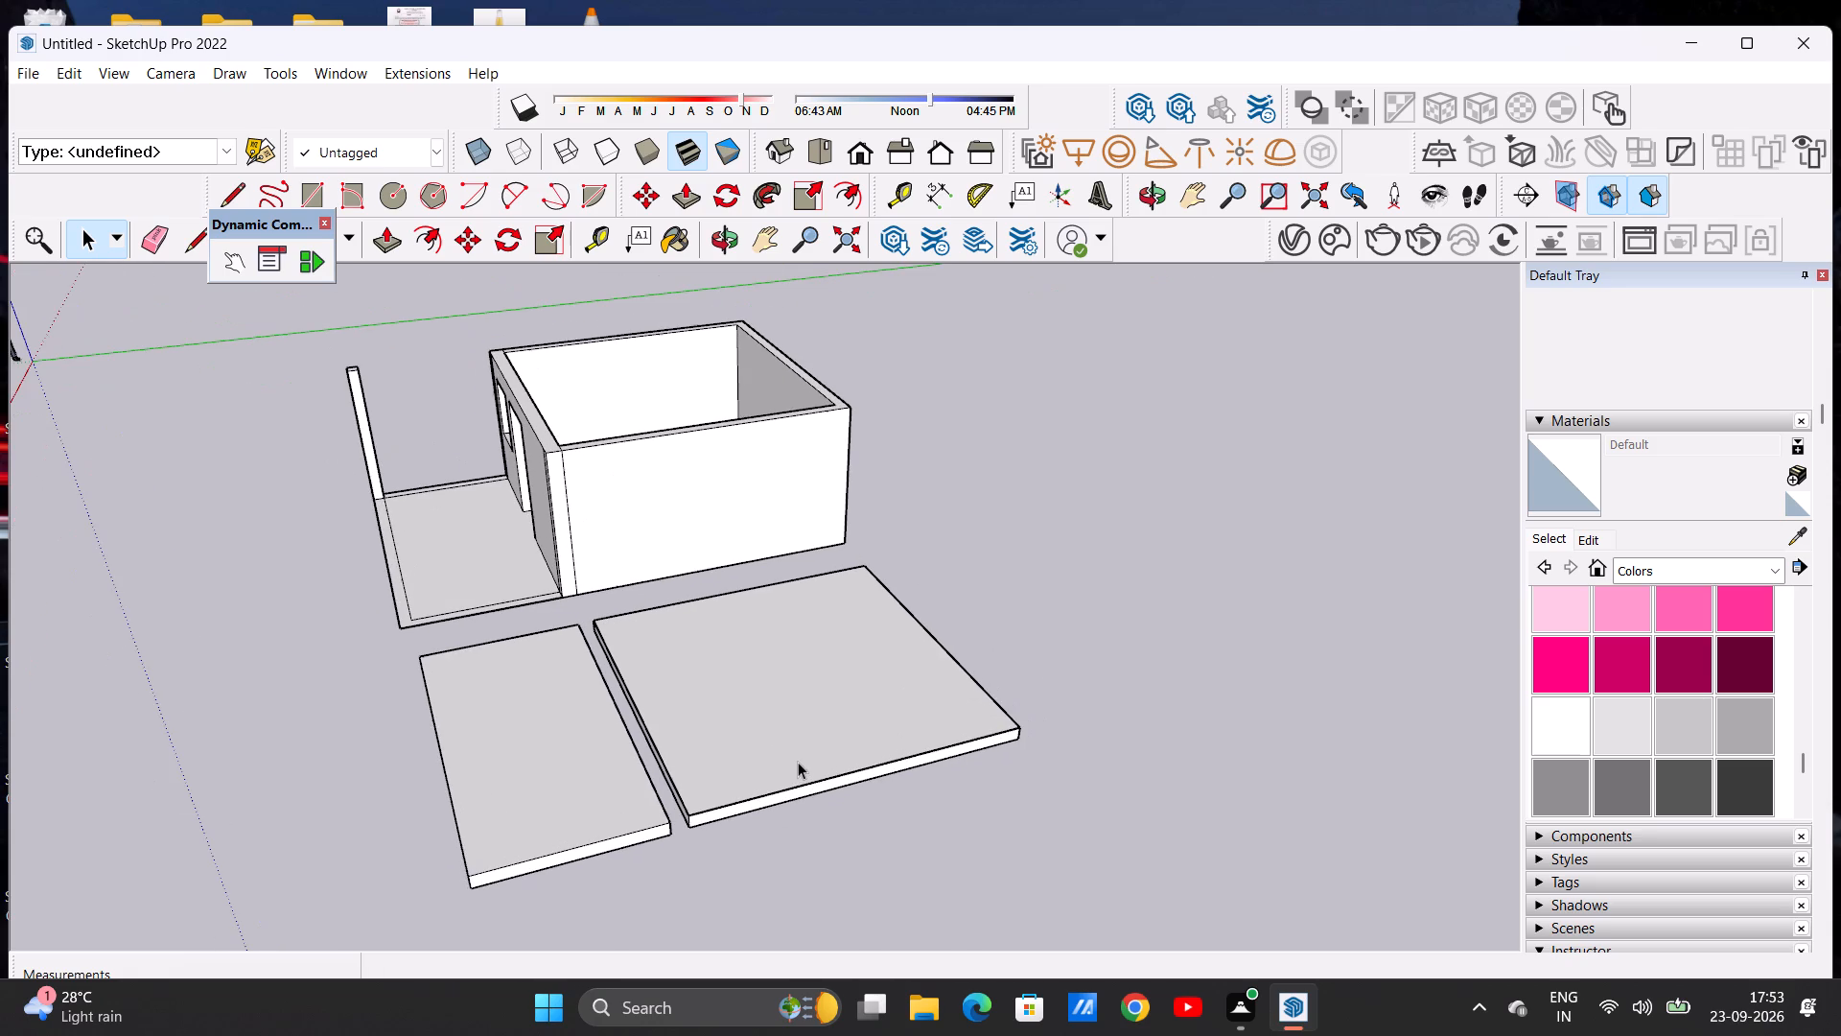
{"action": "middle_click_drag", "start_coordinate": [798, 762], "coordinate": [714, 808]}
{"action": "scroll", "coordinate": [711, 788], "scroll_direction": "down", "scroll_amount": 5}
{"action": "middle_click_drag", "start_coordinate": [780, 652], "coordinate": [769, 711]}
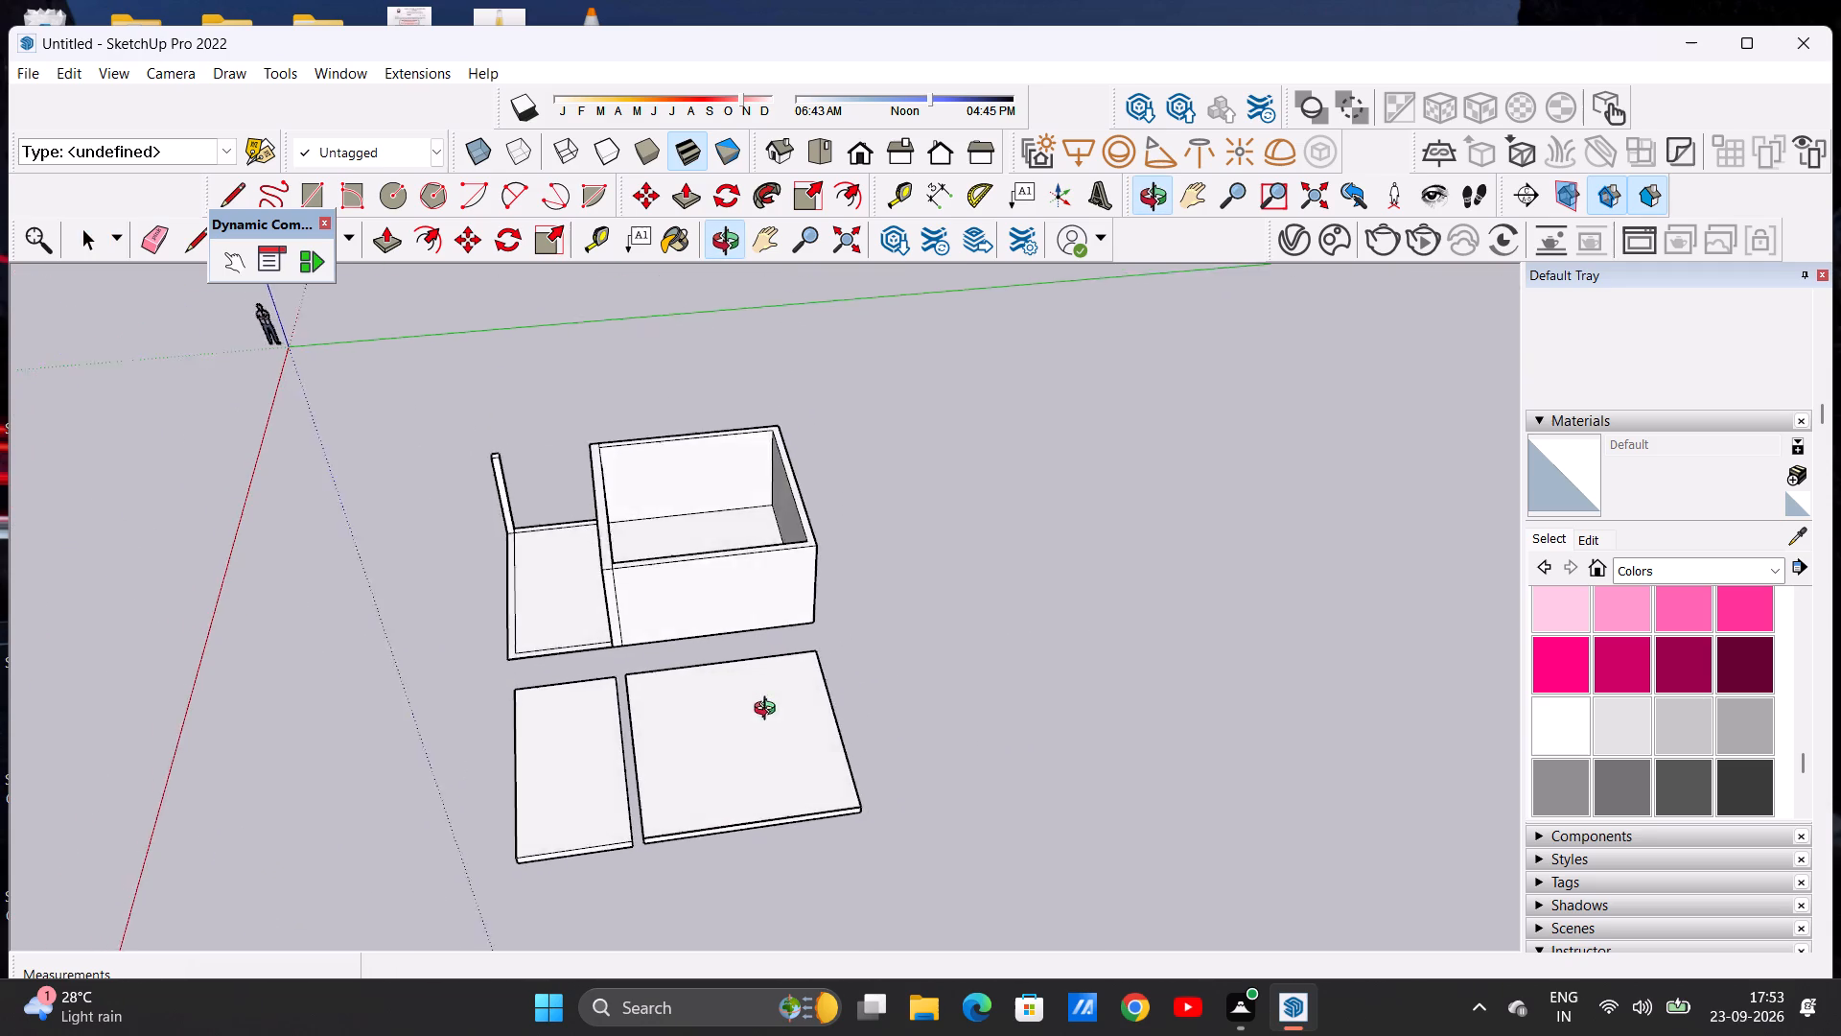
{"action": "middle_click_drag", "start_coordinate": [769, 711], "coordinate": [757, 756]}
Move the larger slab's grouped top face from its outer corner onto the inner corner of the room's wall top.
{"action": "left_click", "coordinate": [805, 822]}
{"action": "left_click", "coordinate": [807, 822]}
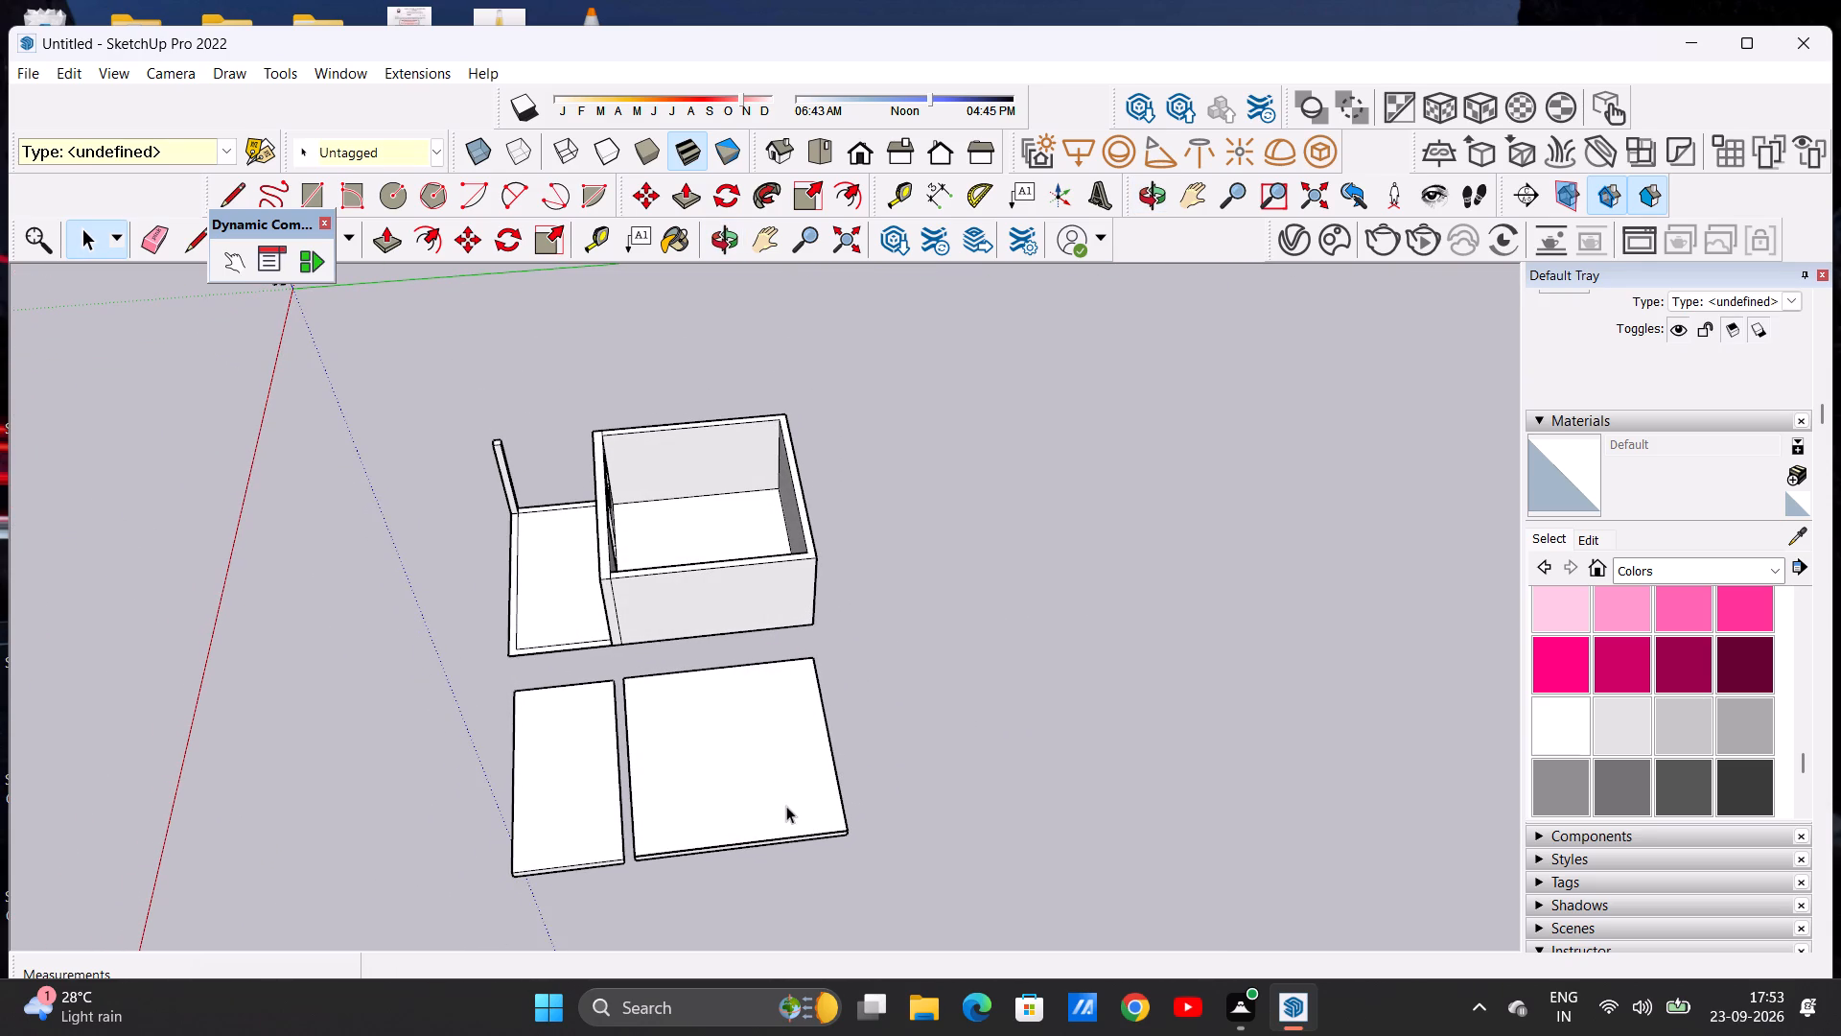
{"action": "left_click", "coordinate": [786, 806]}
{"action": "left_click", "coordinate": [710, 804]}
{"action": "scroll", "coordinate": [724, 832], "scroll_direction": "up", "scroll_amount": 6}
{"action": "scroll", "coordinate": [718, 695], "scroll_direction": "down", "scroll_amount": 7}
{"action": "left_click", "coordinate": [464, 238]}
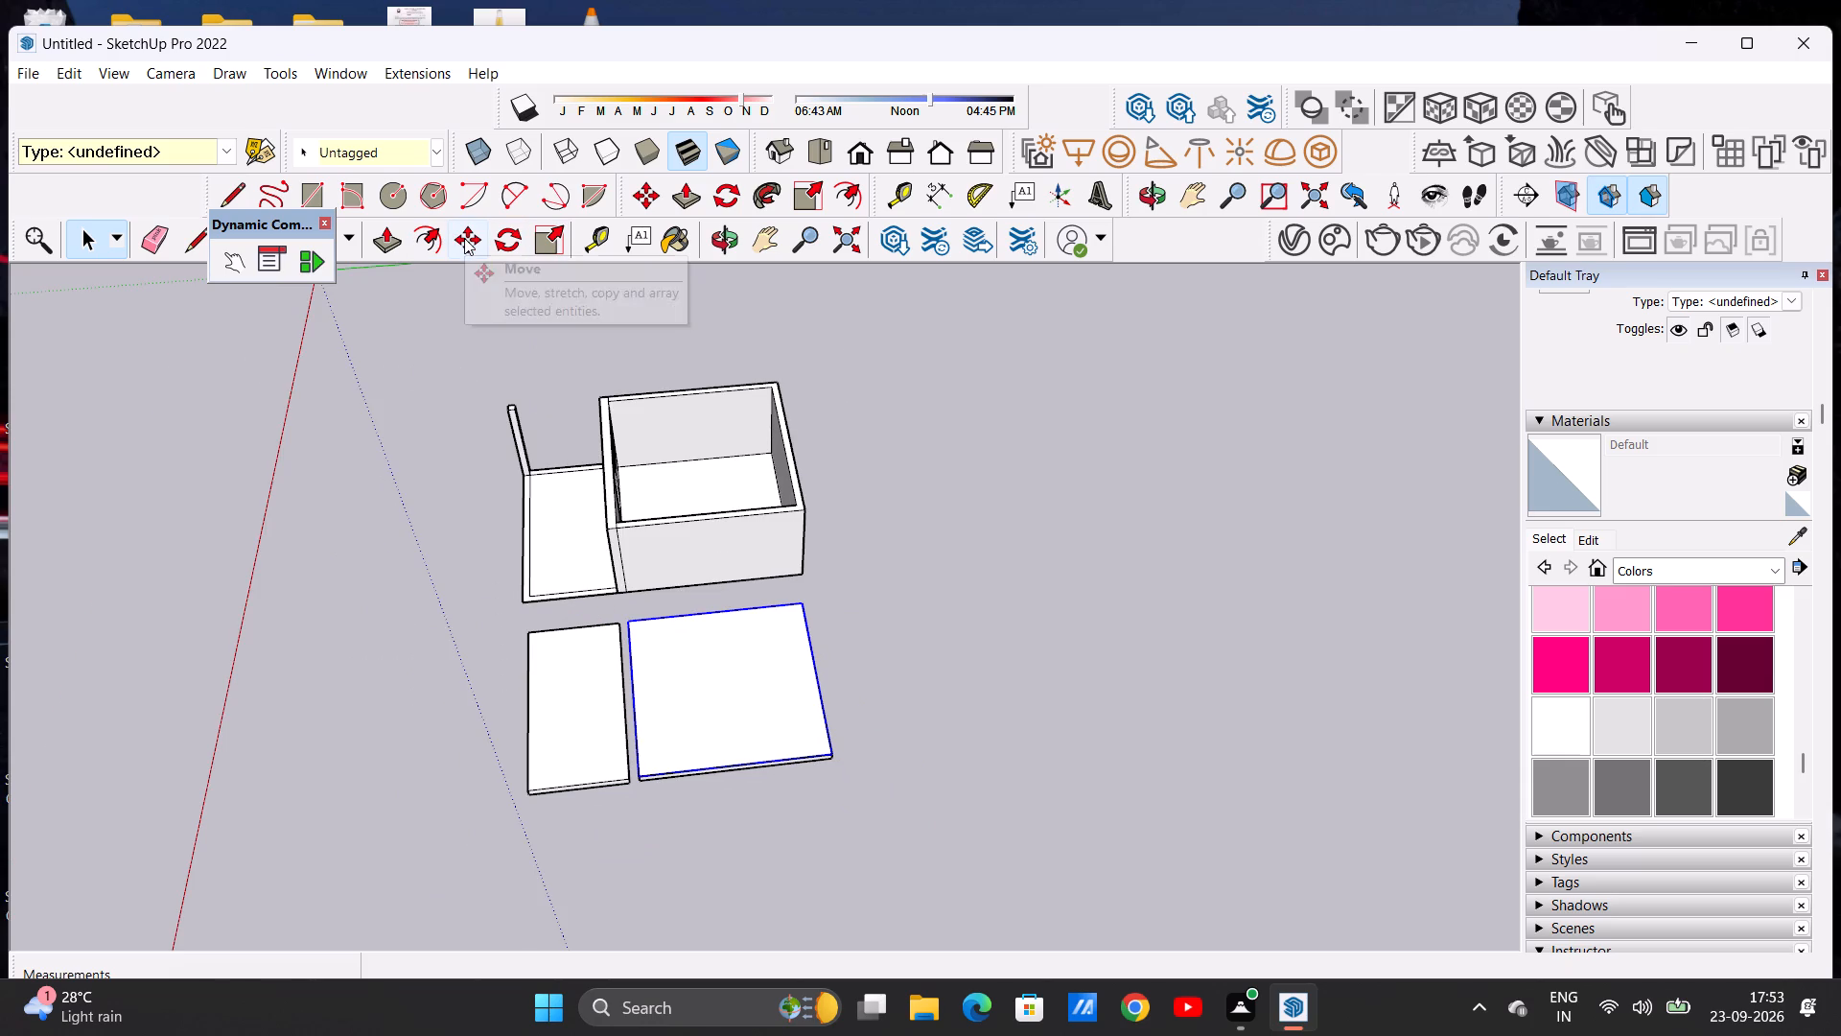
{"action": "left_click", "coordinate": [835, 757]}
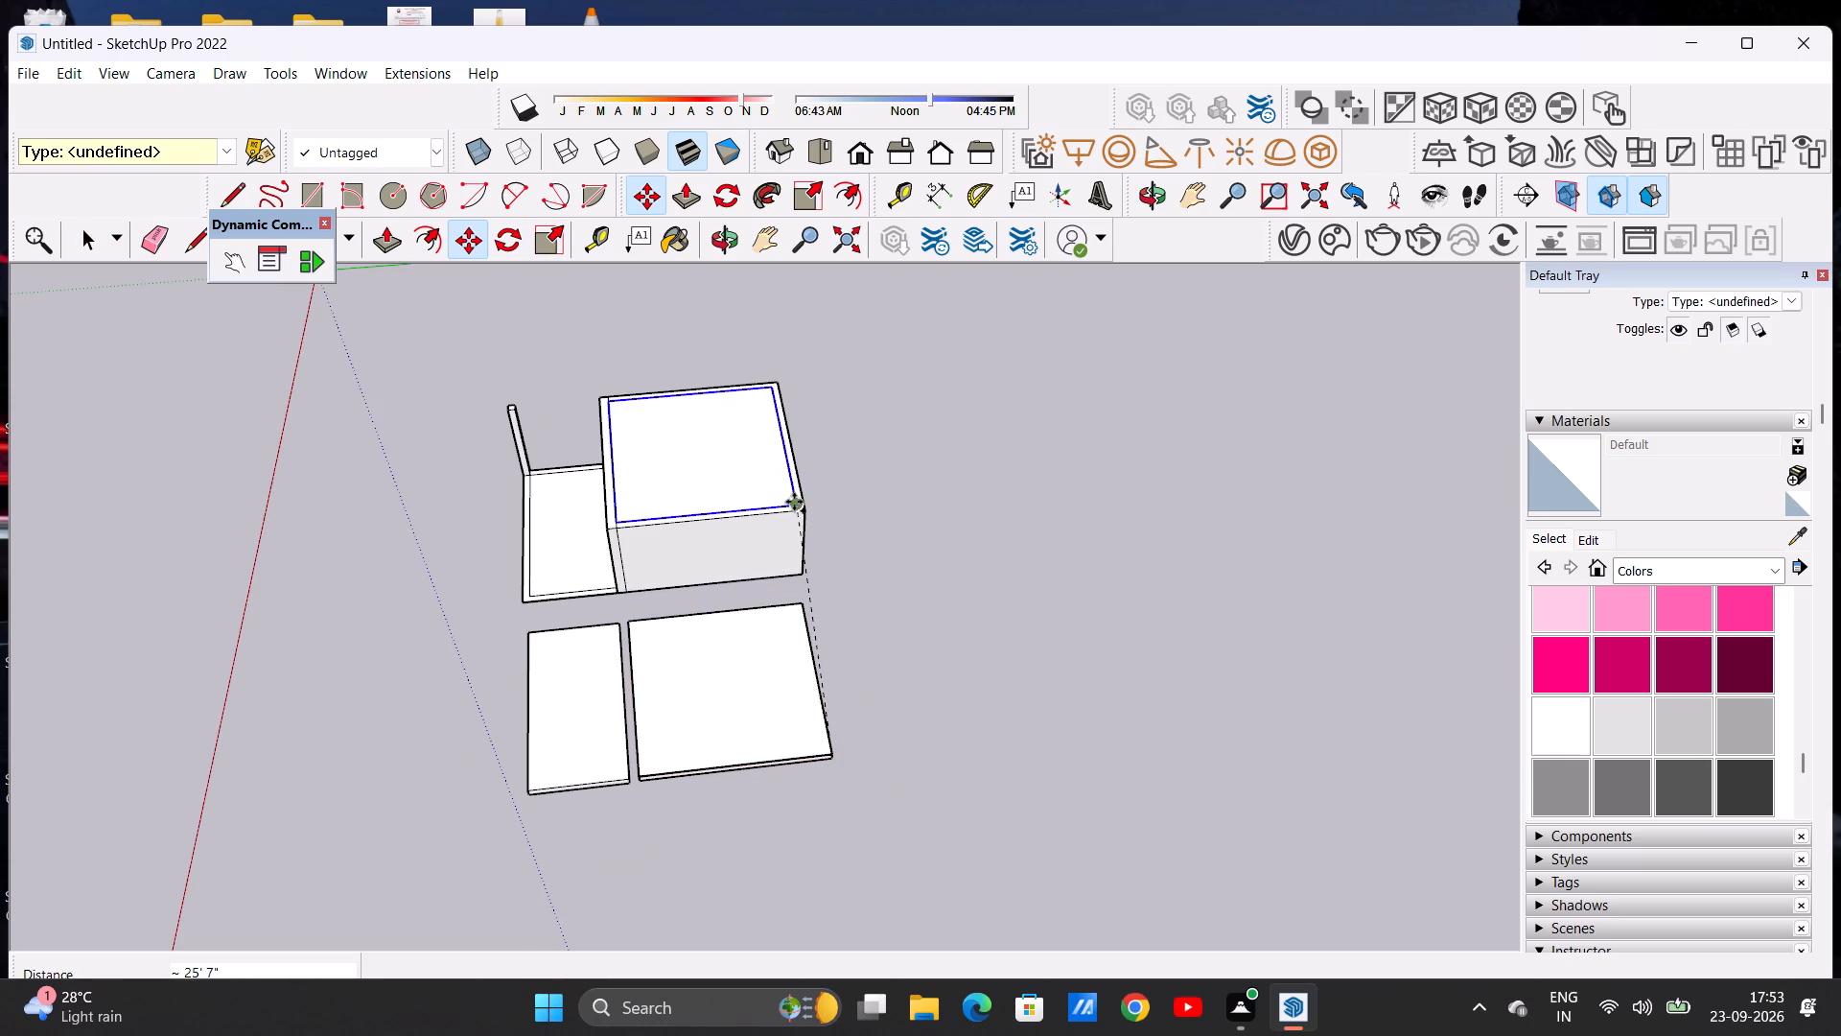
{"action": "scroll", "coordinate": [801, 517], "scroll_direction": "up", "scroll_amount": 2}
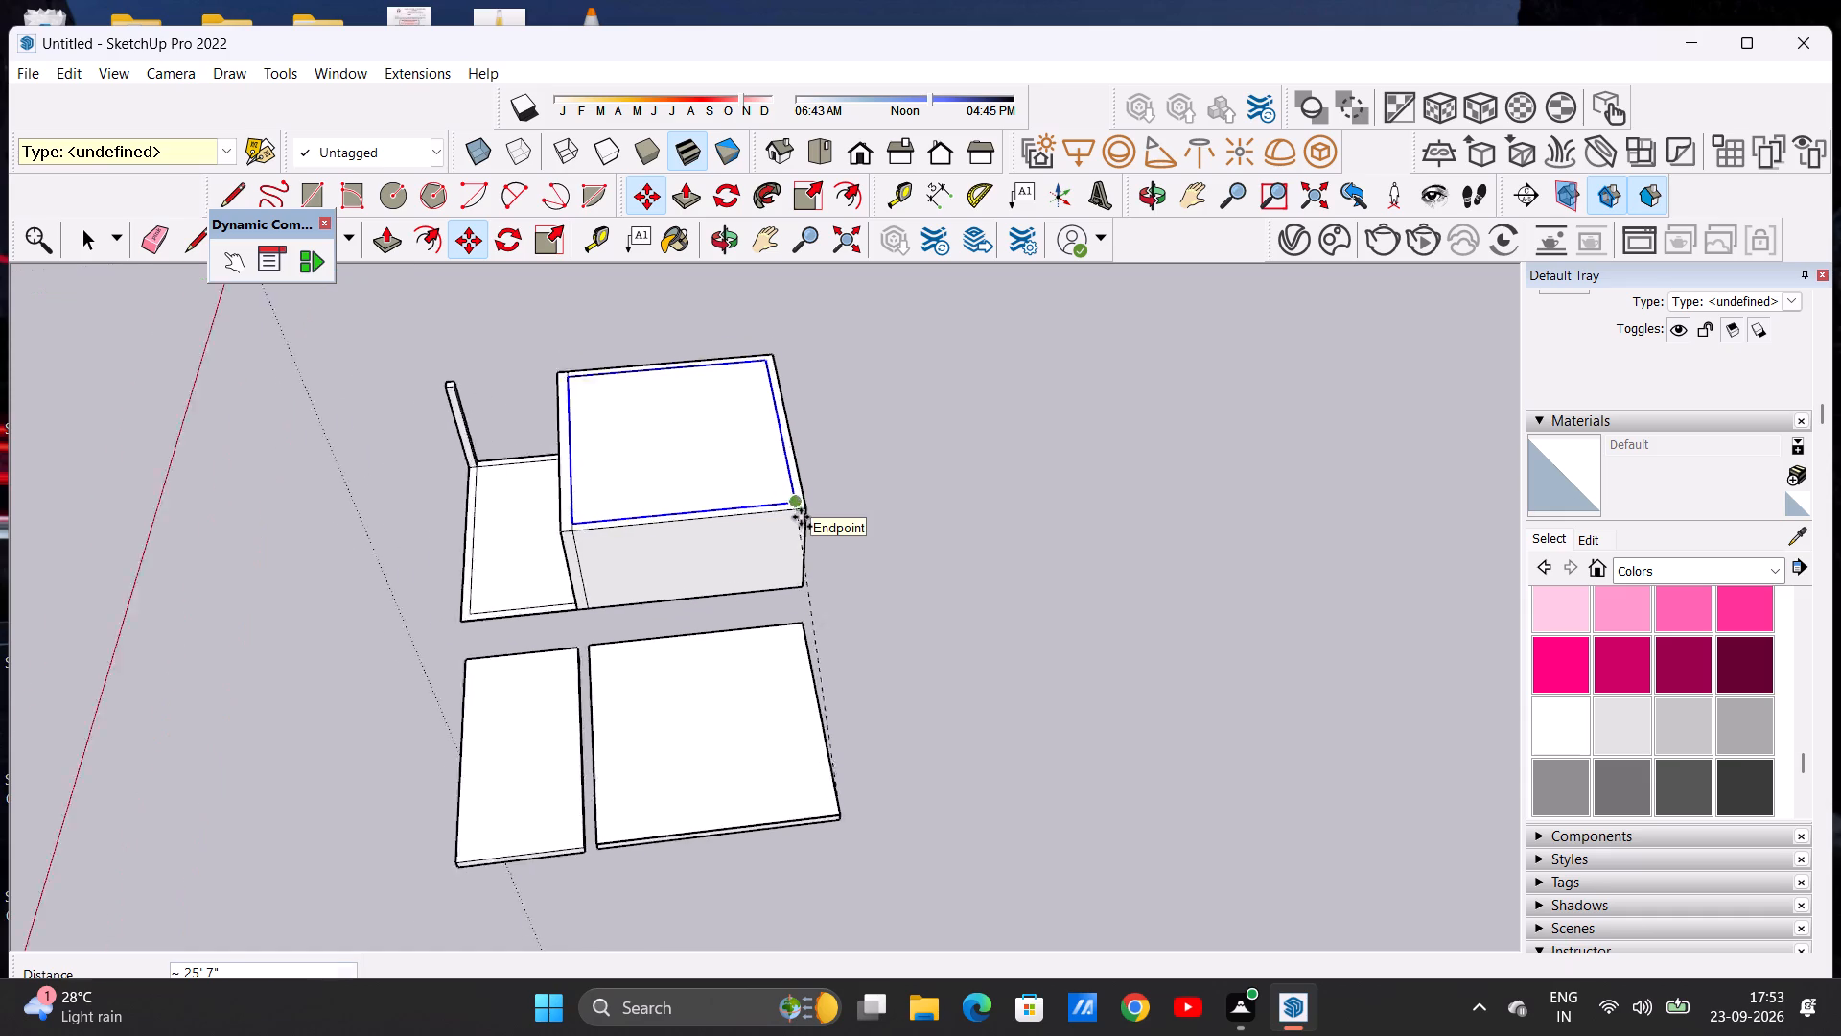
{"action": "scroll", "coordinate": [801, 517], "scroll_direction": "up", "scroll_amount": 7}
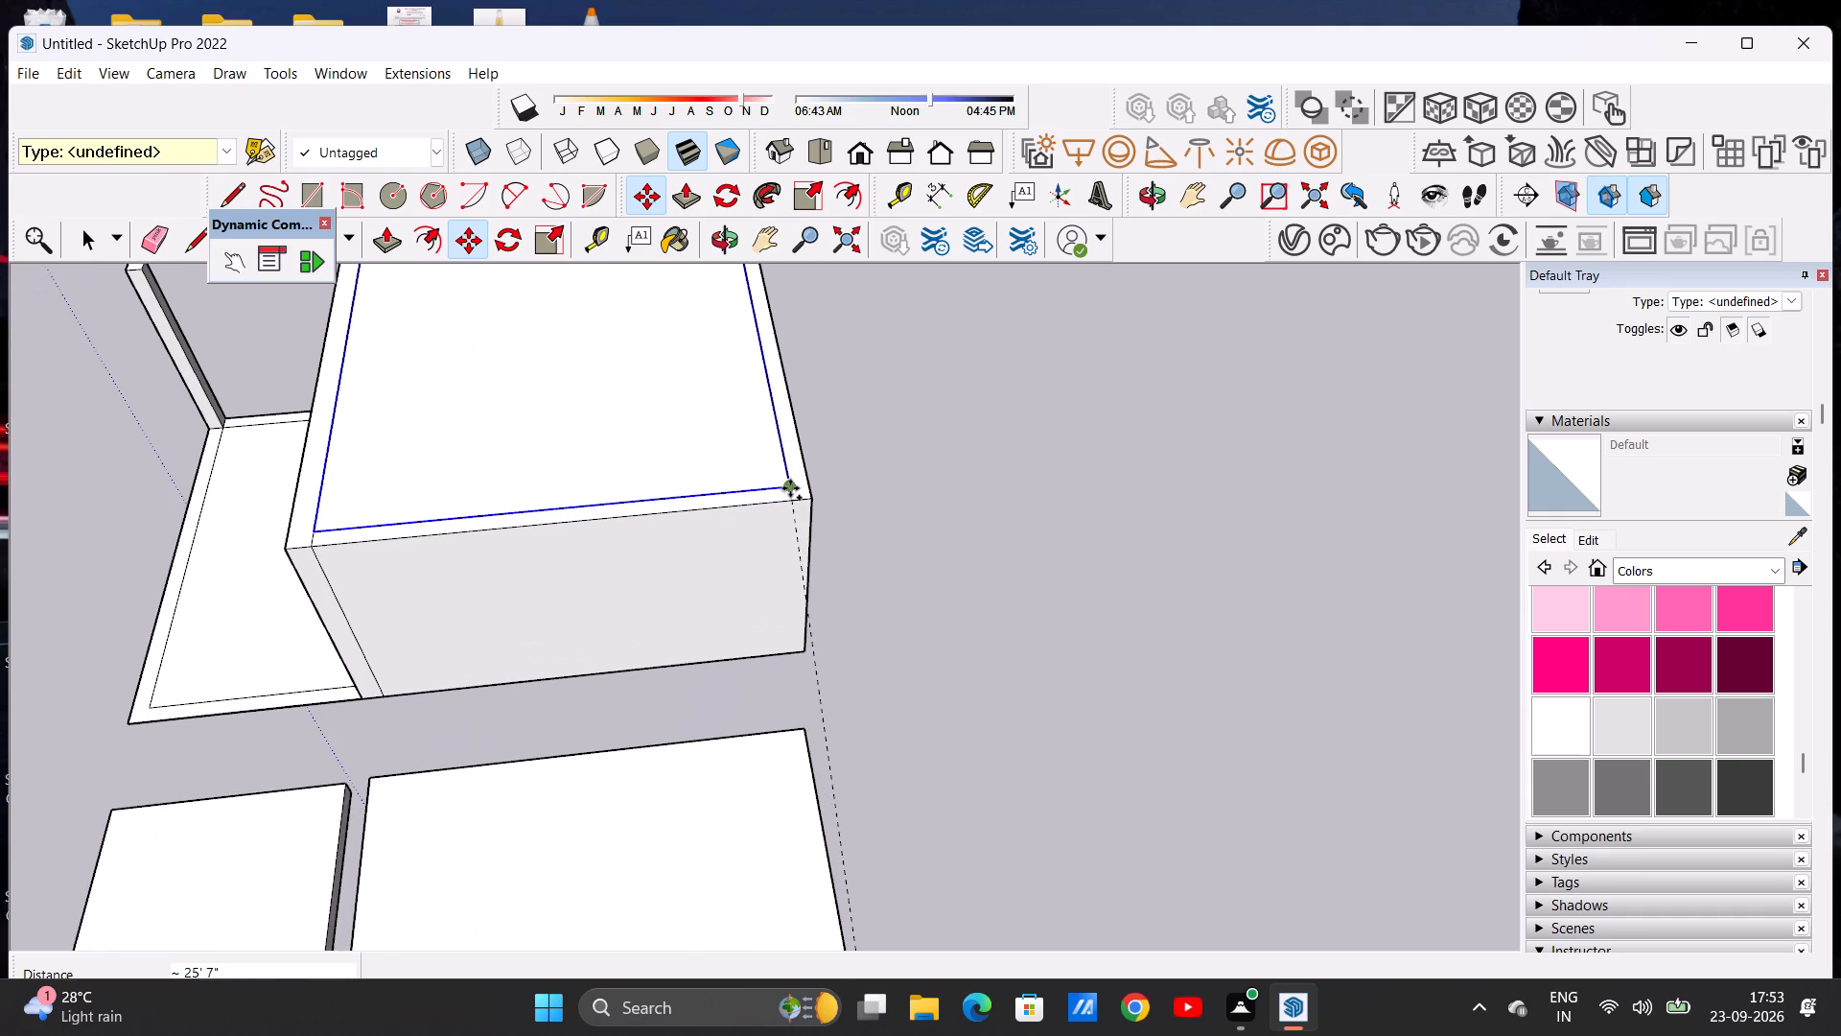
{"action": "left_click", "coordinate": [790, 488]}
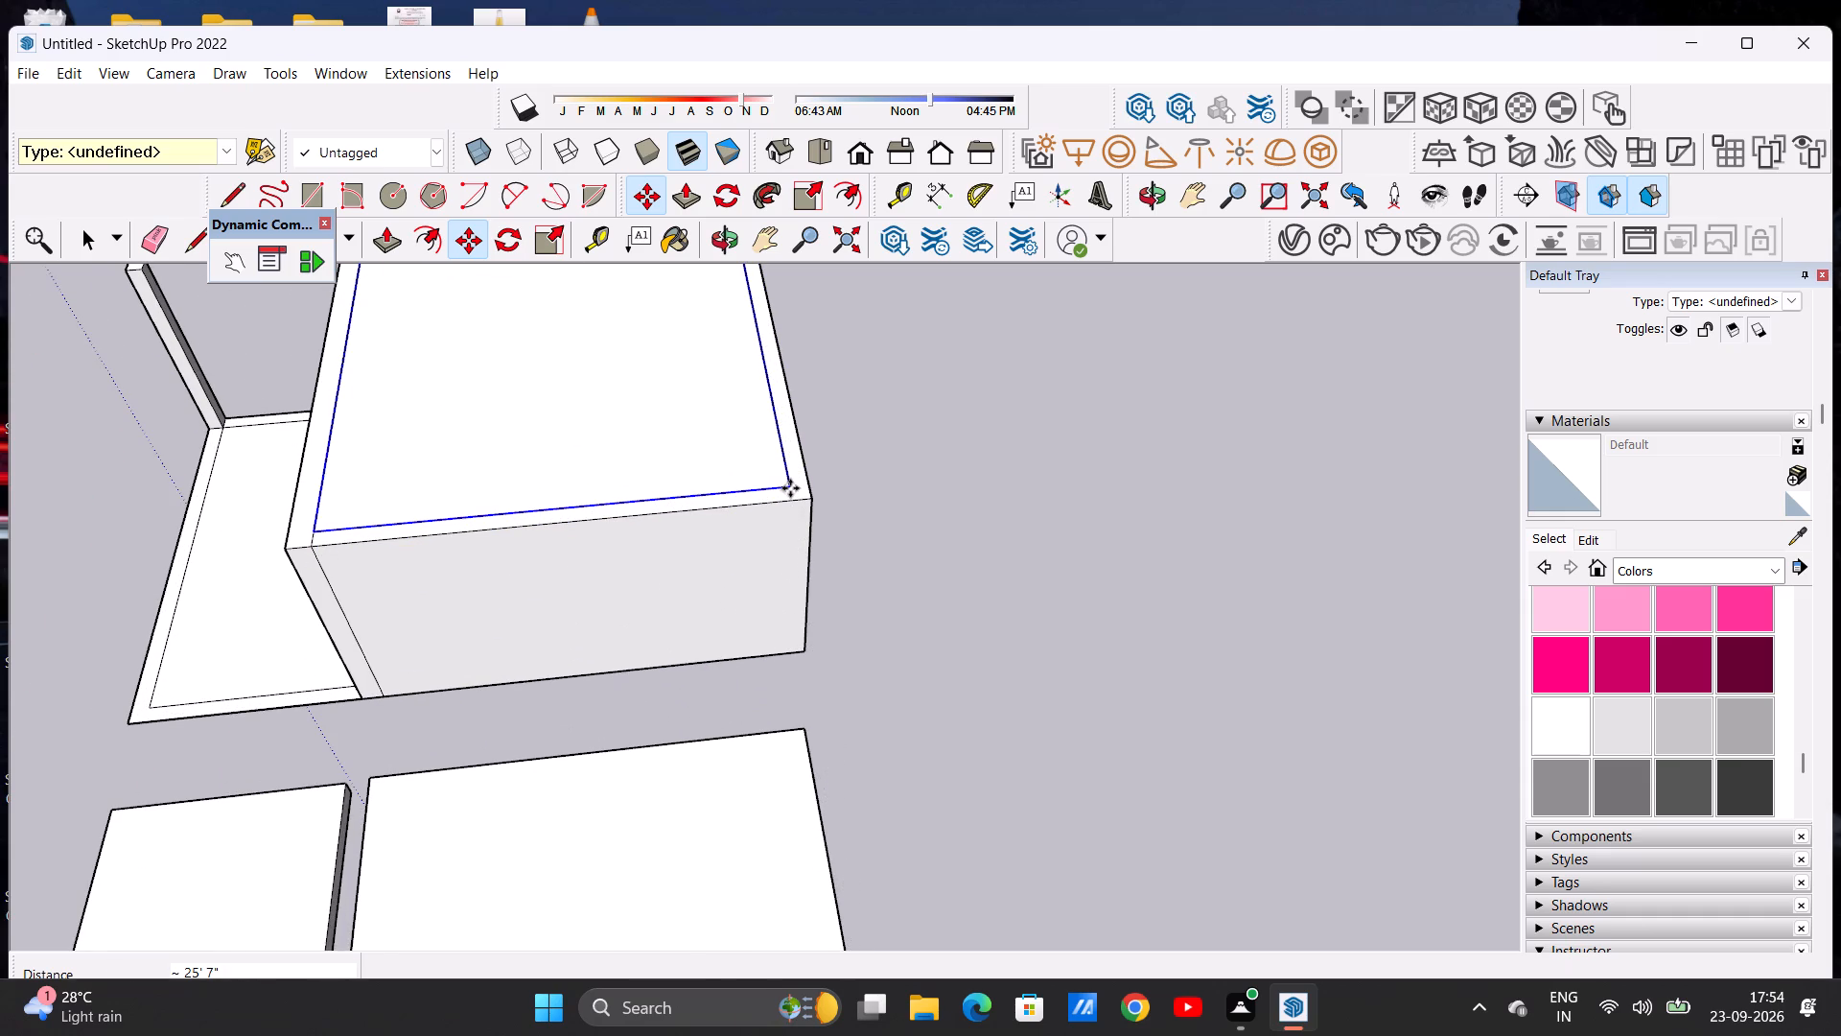
Examine the face placed over the room from above, from below and from the front.
{"action": "key", "text": "space"}
{"action": "scroll", "coordinate": [998, 578], "scroll_direction": "down", "scroll_amount": 9}
{"action": "middle_click_drag", "start_coordinate": [844, 884], "coordinate": [828, 859]}
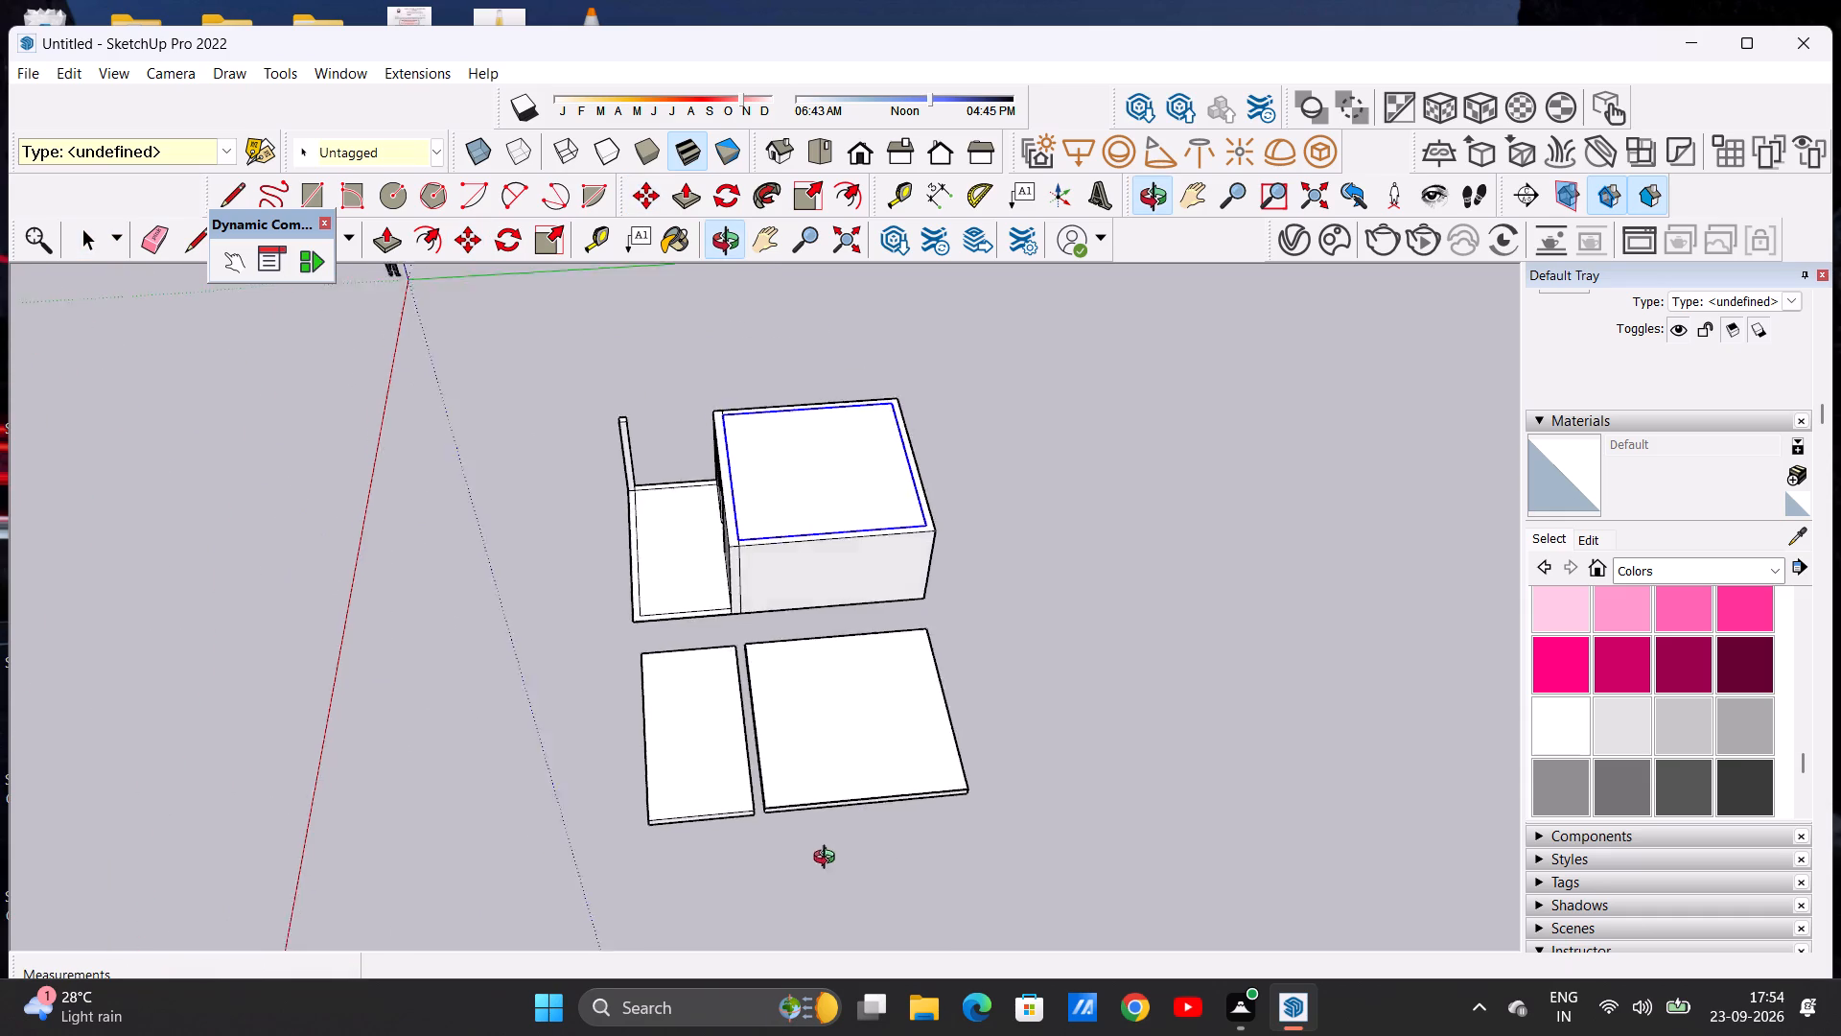
{"action": "middle_click_drag", "start_coordinate": [828, 859], "coordinate": [852, 576]}
{"action": "middle_click_drag", "start_coordinate": [854, 816], "coordinate": [784, 517]}
{"action": "scroll", "coordinate": [777, 497], "scroll_direction": "up", "scroll_amount": 3}
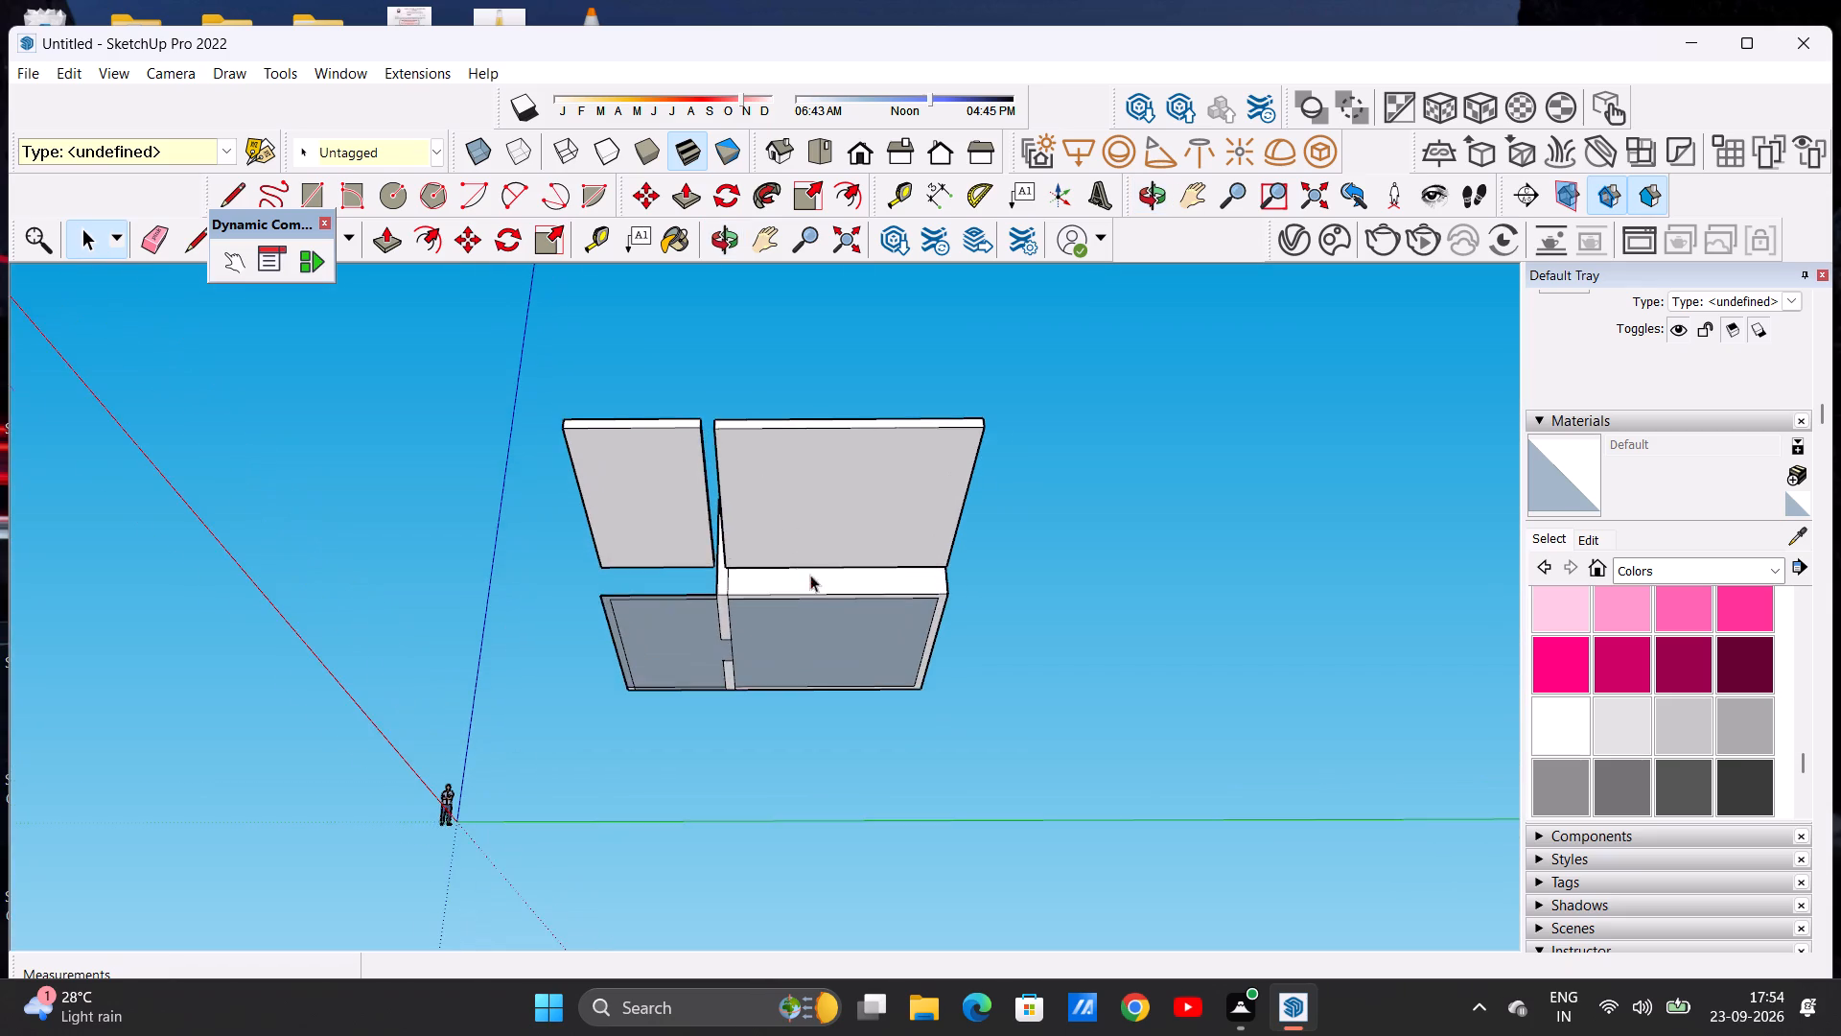
{"action": "middle_click_drag", "start_coordinate": [819, 589], "coordinate": [867, 891]}
{"action": "middle_click", "coordinate": [868, 897]}
{"action": "scroll", "coordinate": [868, 897], "scroll_direction": "down", "scroll_amount": 6}
{"action": "middle_click_drag", "start_coordinate": [870, 694], "coordinate": [892, 903]}
{"action": "scroll", "coordinate": [798, 523], "scroll_direction": "up", "scroll_amount": 3}
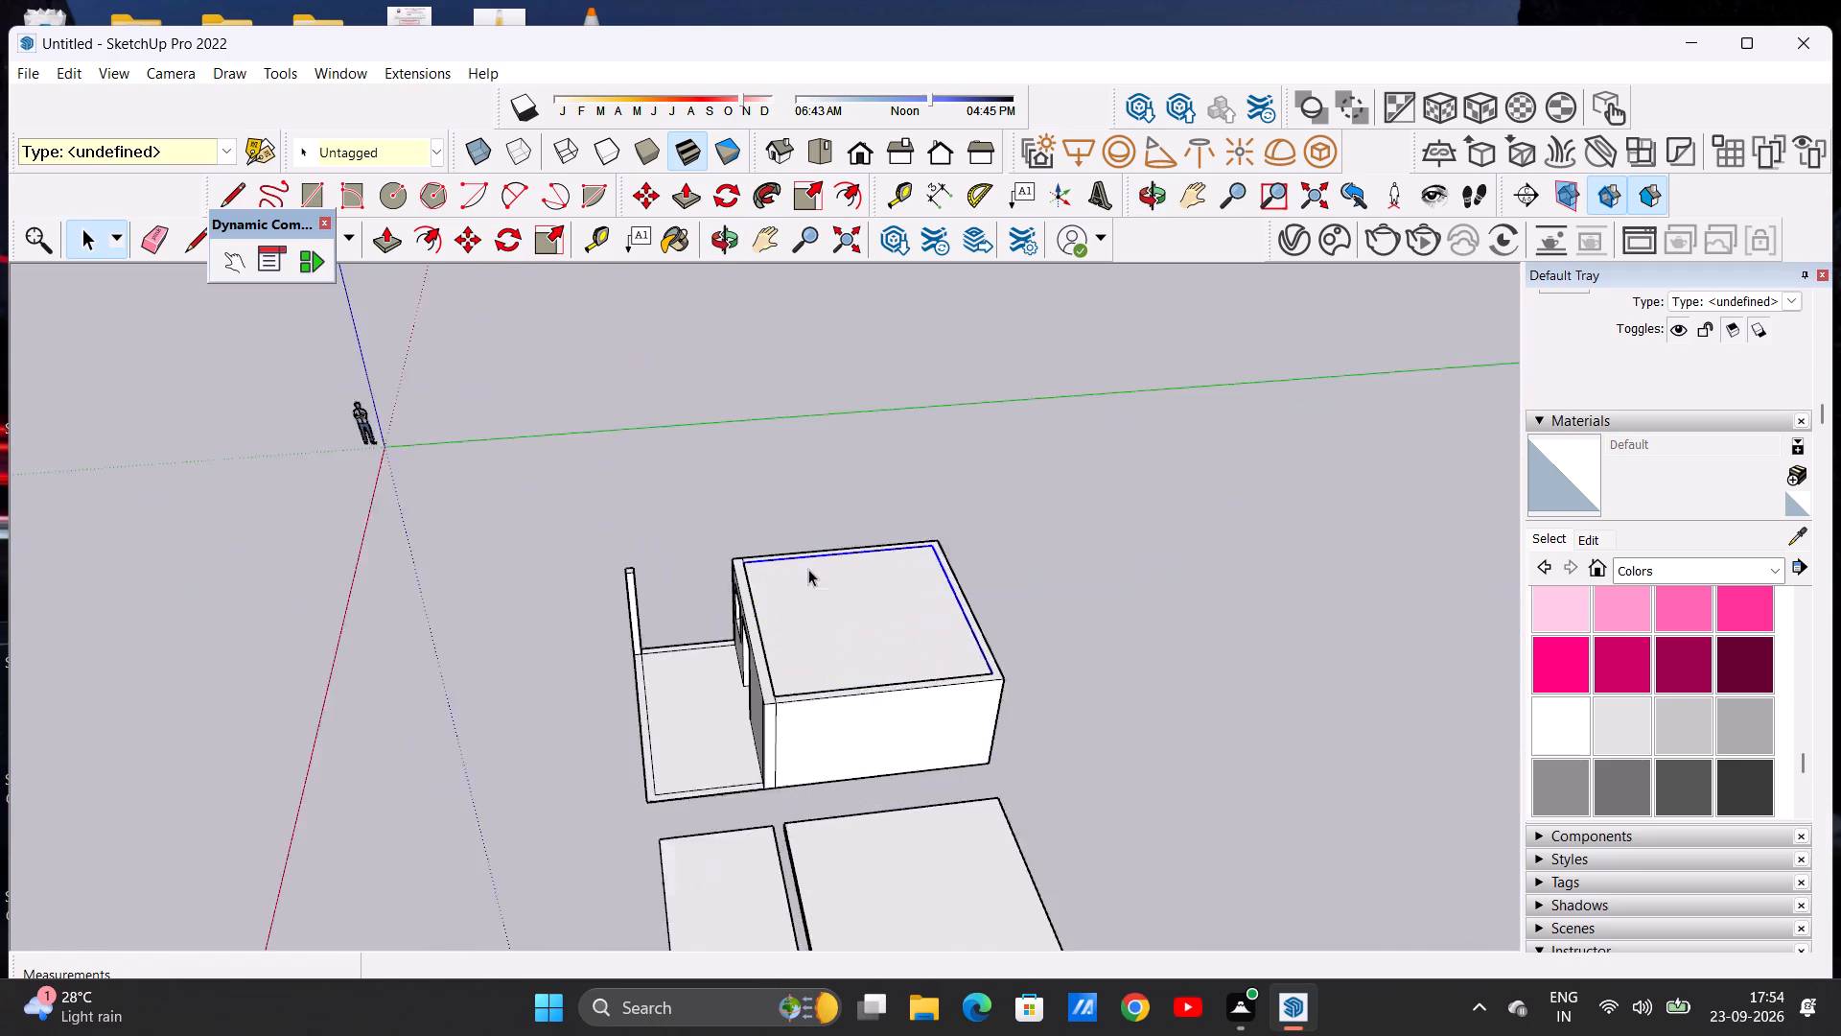
{"action": "scroll", "coordinate": [808, 569], "scroll_direction": "up", "scroll_amount": 5}
{"action": "left_click", "coordinate": [1122, 603]}
{"action": "middle_click_drag", "start_coordinate": [788, 756], "coordinate": [1043, 732]}
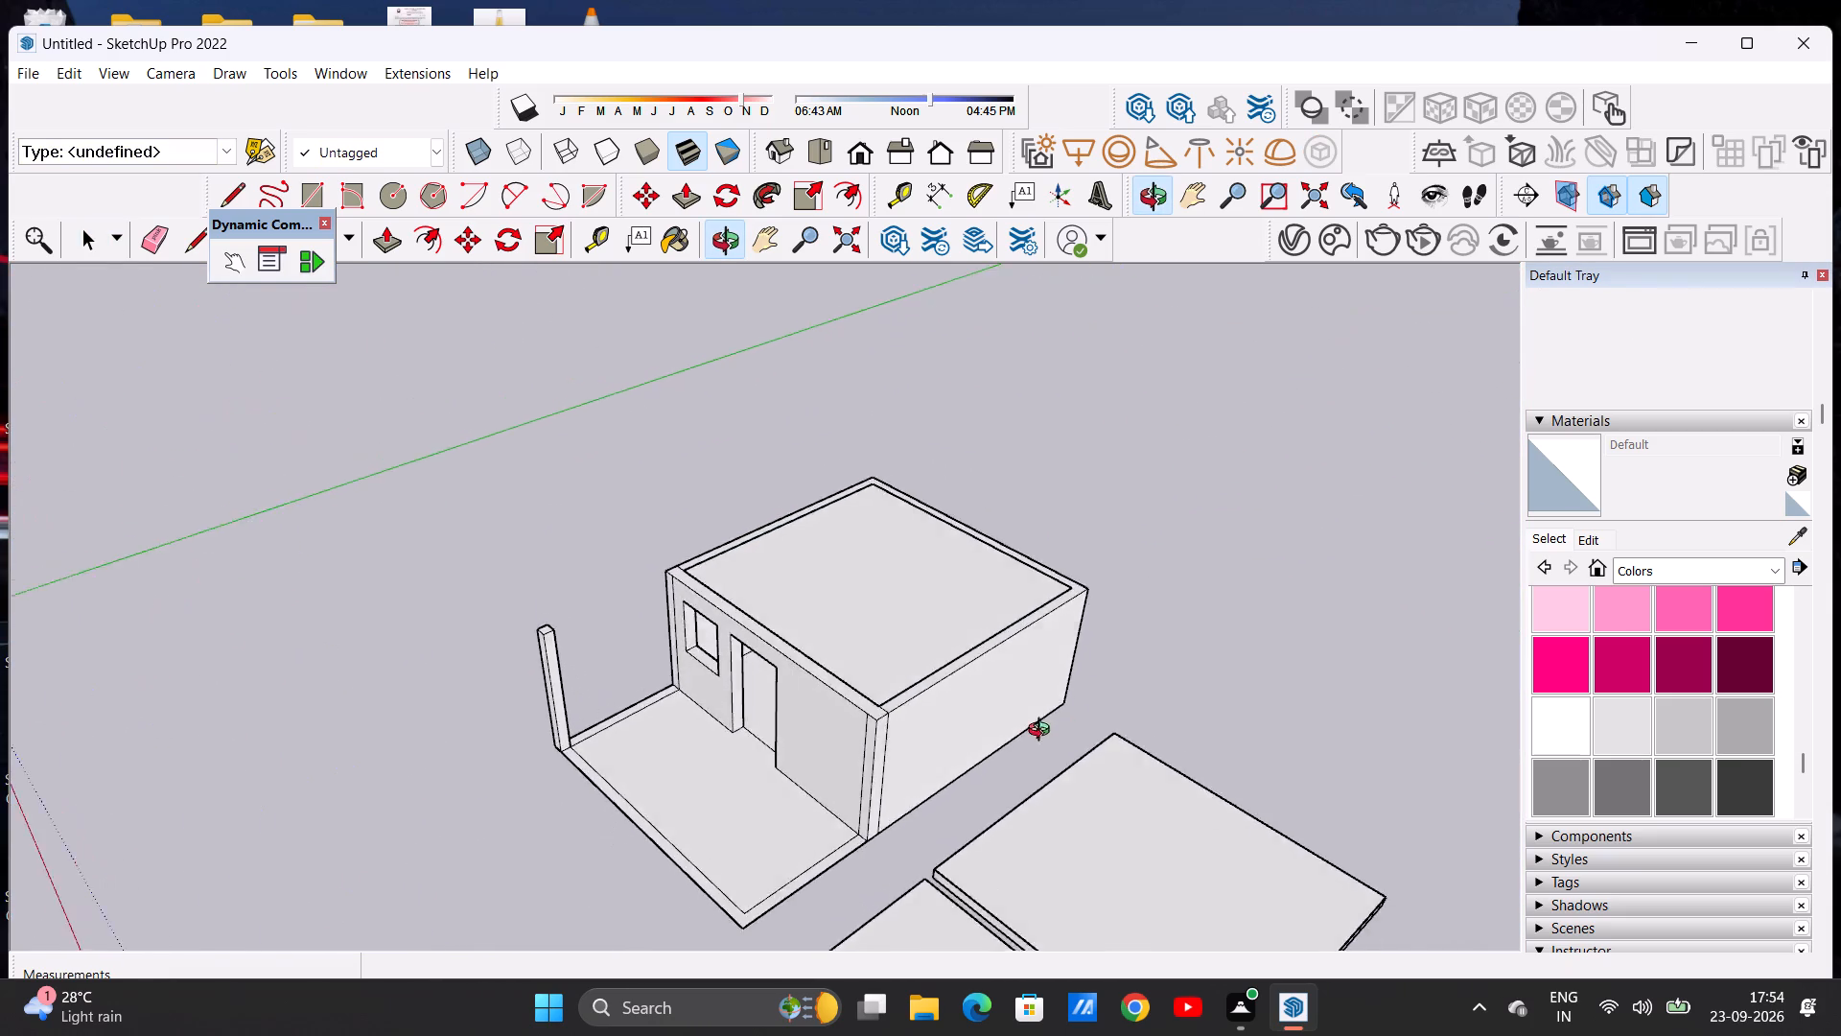
{"action": "middle_click_drag", "start_coordinate": [1043, 732], "coordinate": [1106, 702]}
{"action": "scroll", "coordinate": [947, 626], "scroll_direction": "down", "scroll_amount": 4}
{"action": "middle_click_drag", "start_coordinate": [876, 700], "coordinate": [1030, 751]}
{"action": "scroll", "coordinate": [933, 615], "scroll_direction": "up", "scroll_amount": 3}
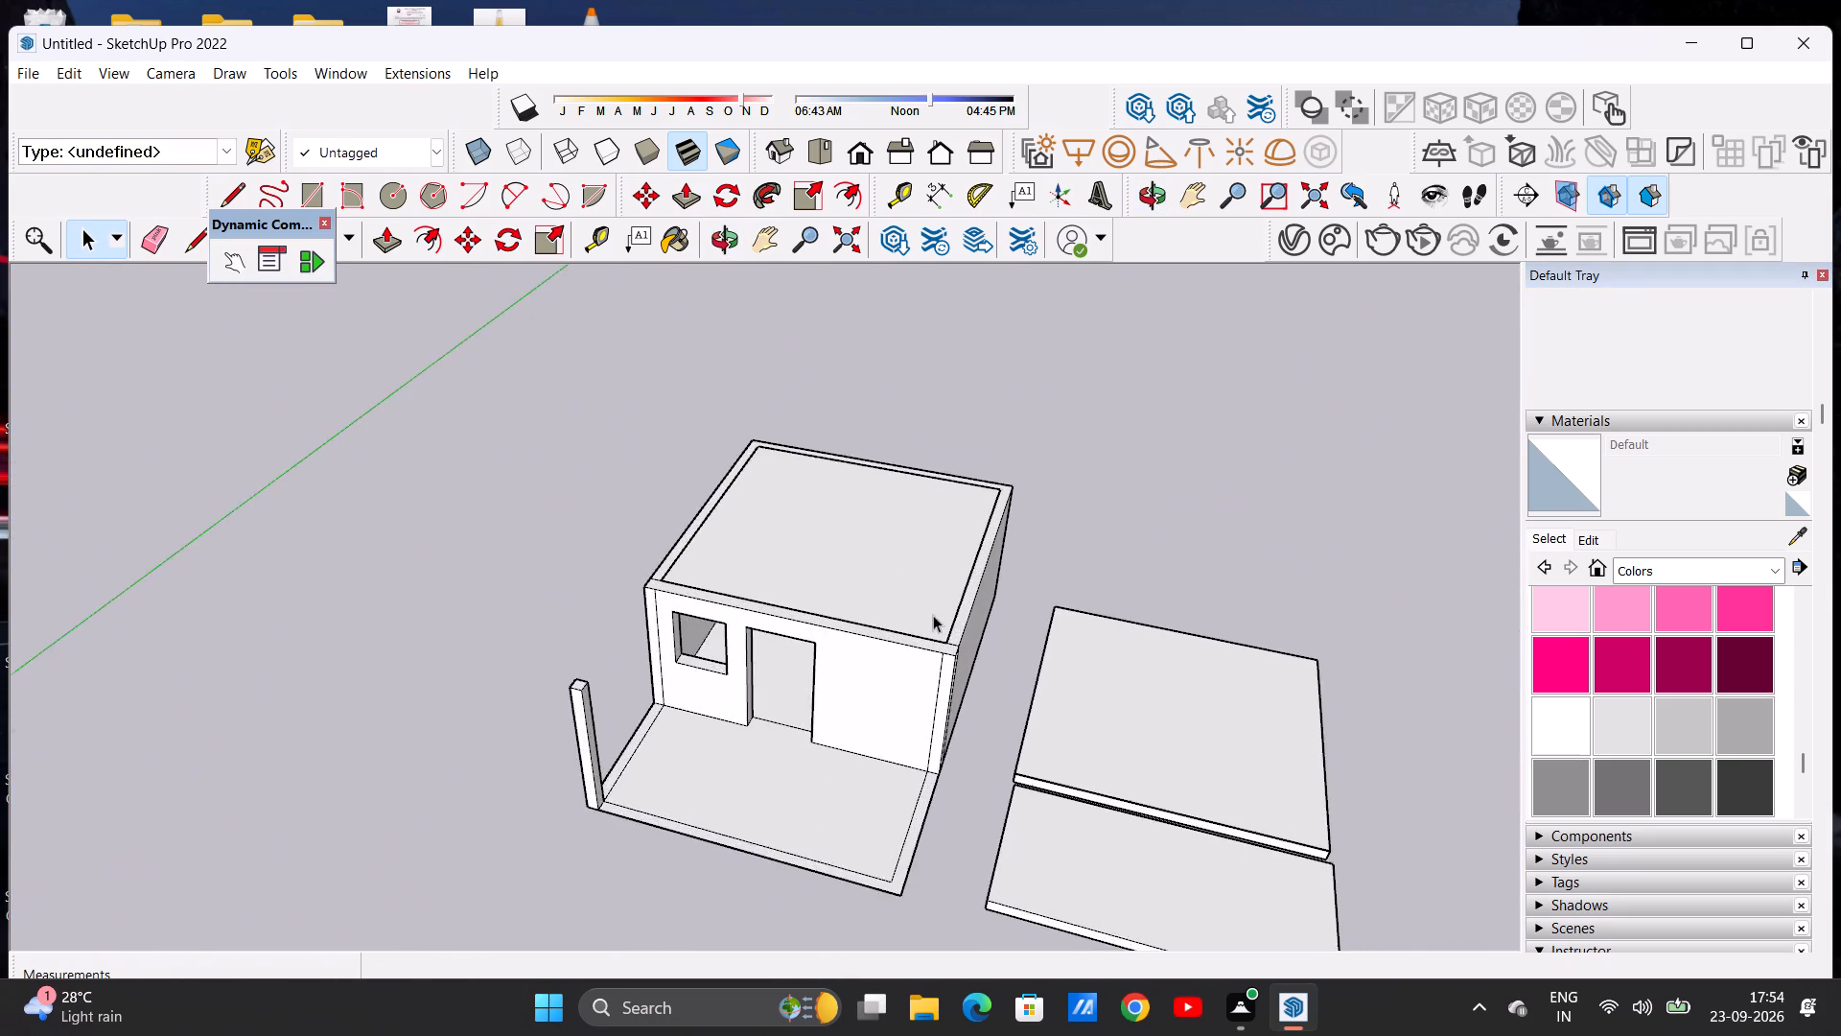
{"action": "scroll", "coordinate": [933, 615], "scroll_direction": "up", "scroll_amount": 6}
{"action": "scroll", "coordinate": [882, 621], "scroll_direction": "down", "scroll_amount": 12}
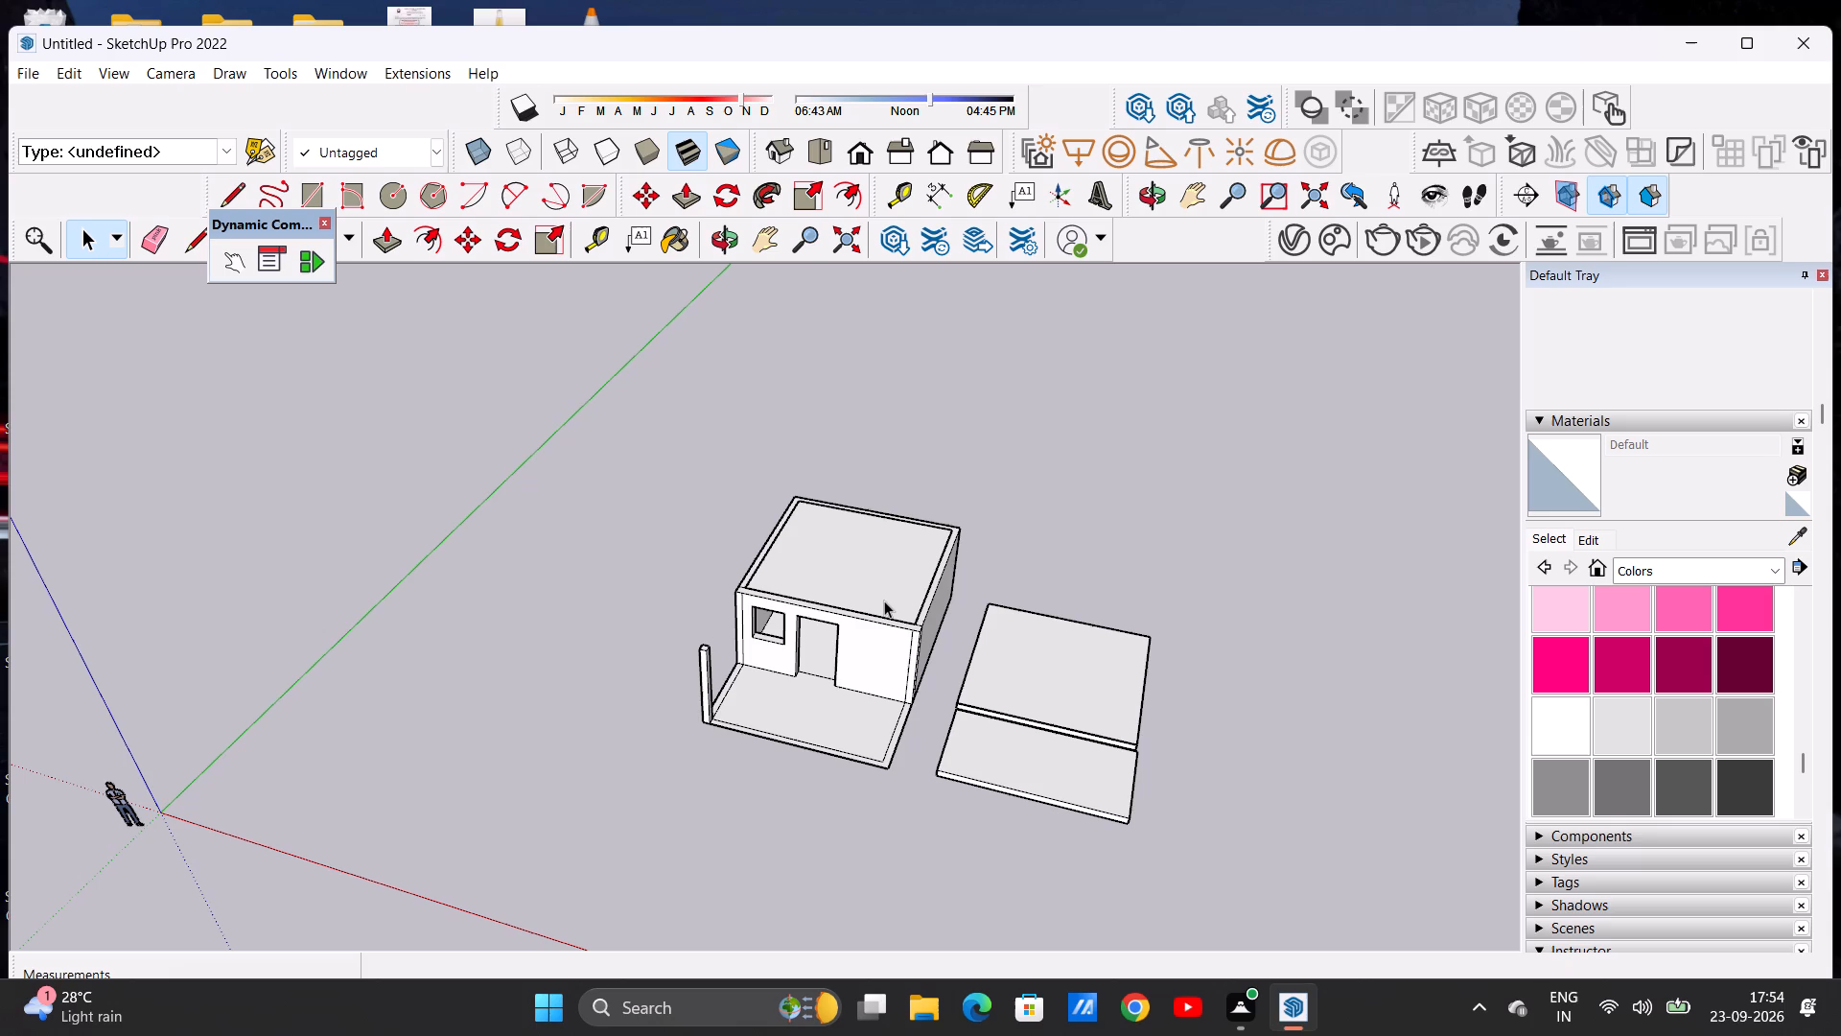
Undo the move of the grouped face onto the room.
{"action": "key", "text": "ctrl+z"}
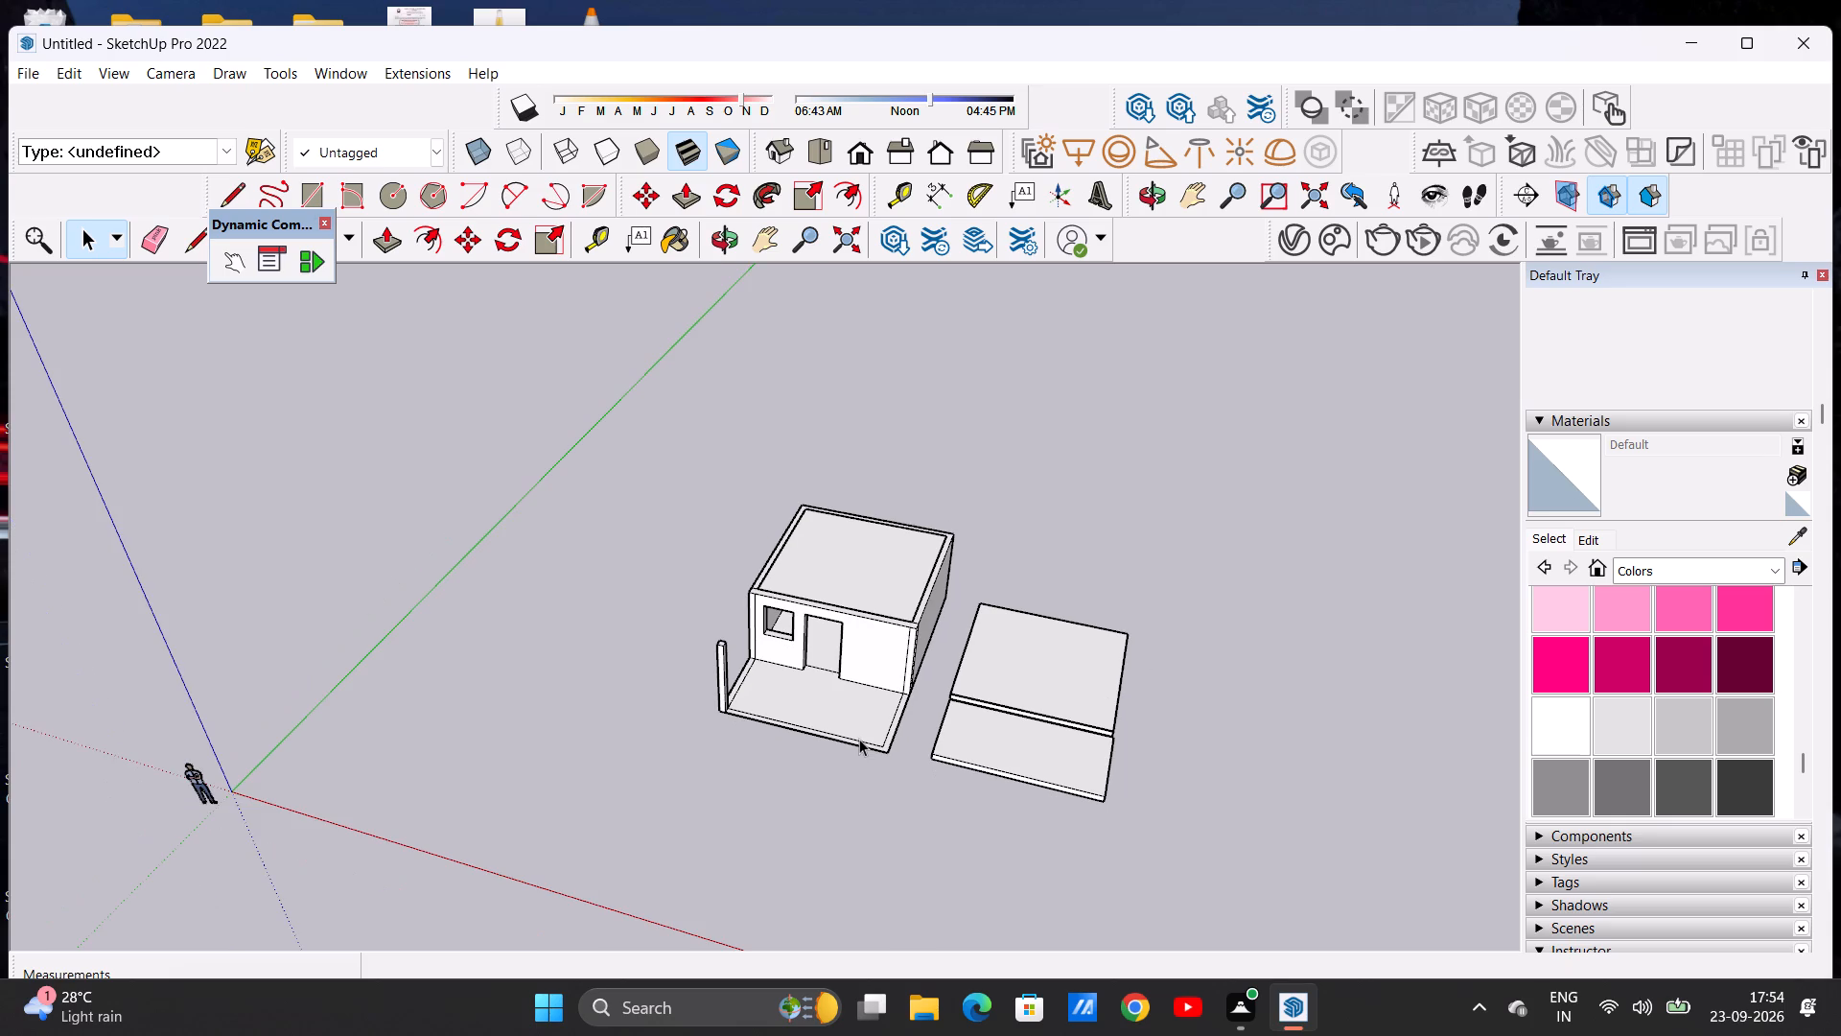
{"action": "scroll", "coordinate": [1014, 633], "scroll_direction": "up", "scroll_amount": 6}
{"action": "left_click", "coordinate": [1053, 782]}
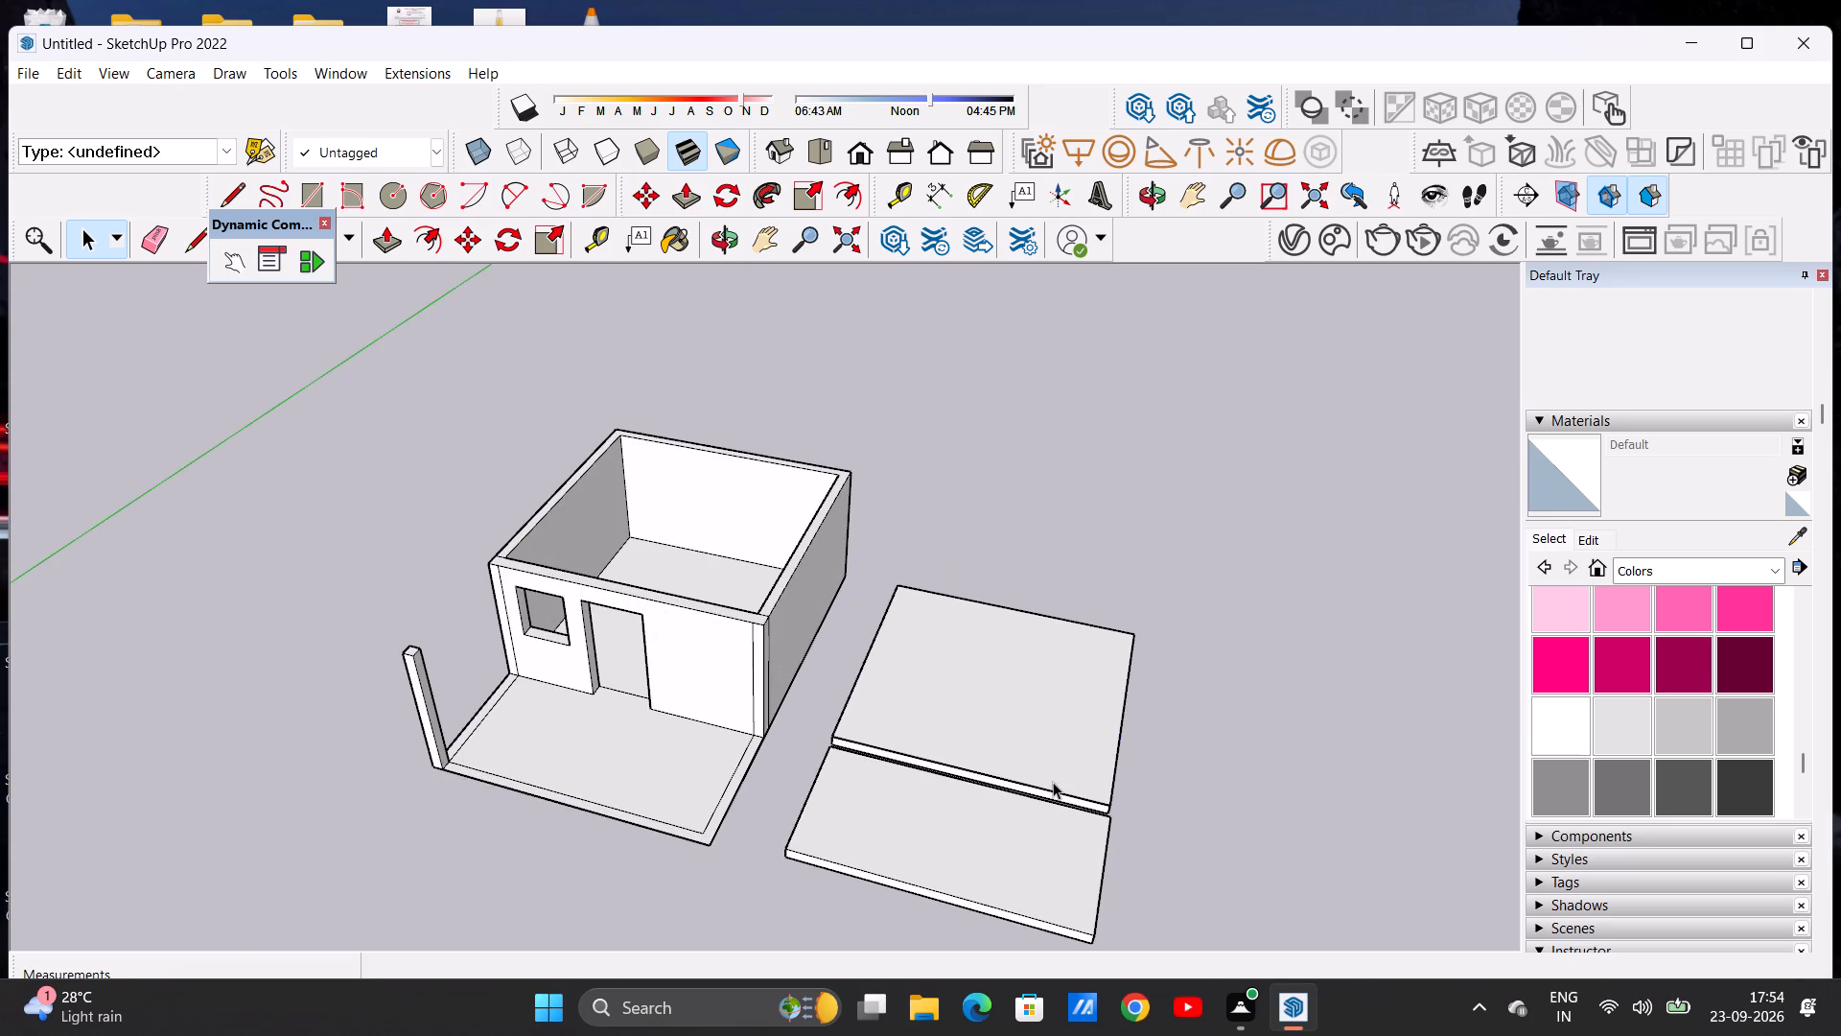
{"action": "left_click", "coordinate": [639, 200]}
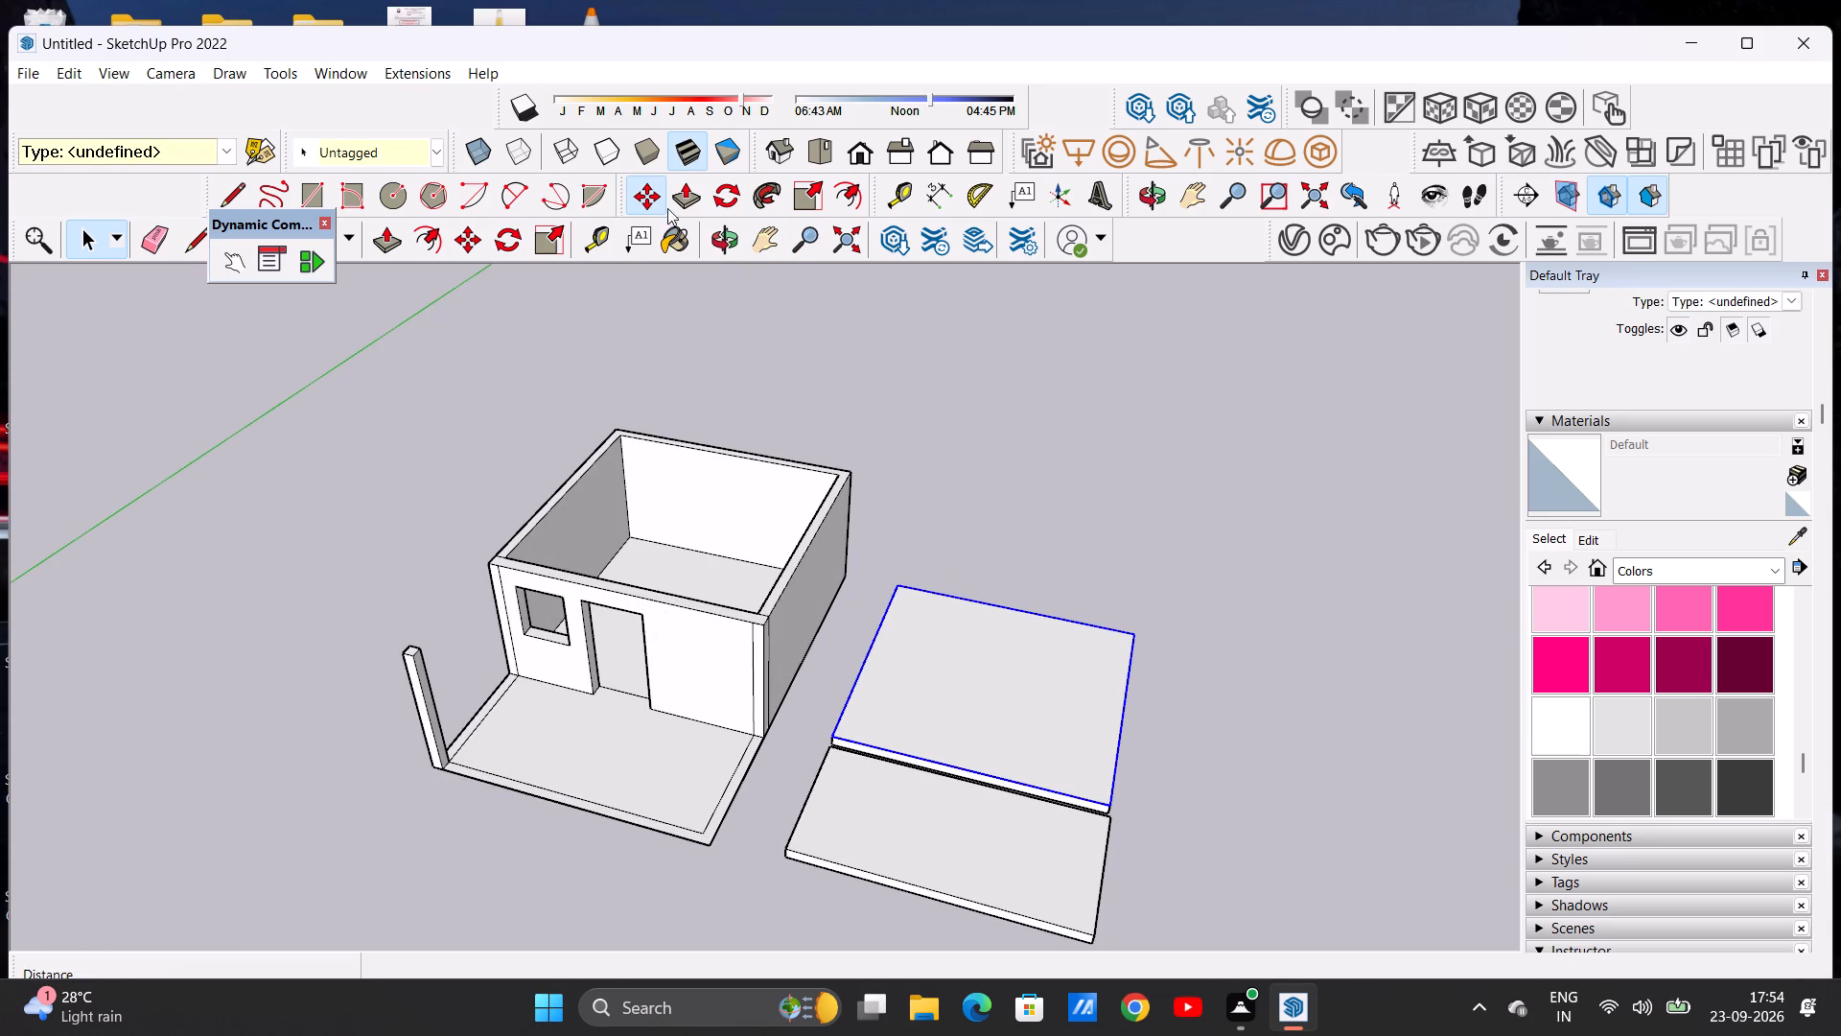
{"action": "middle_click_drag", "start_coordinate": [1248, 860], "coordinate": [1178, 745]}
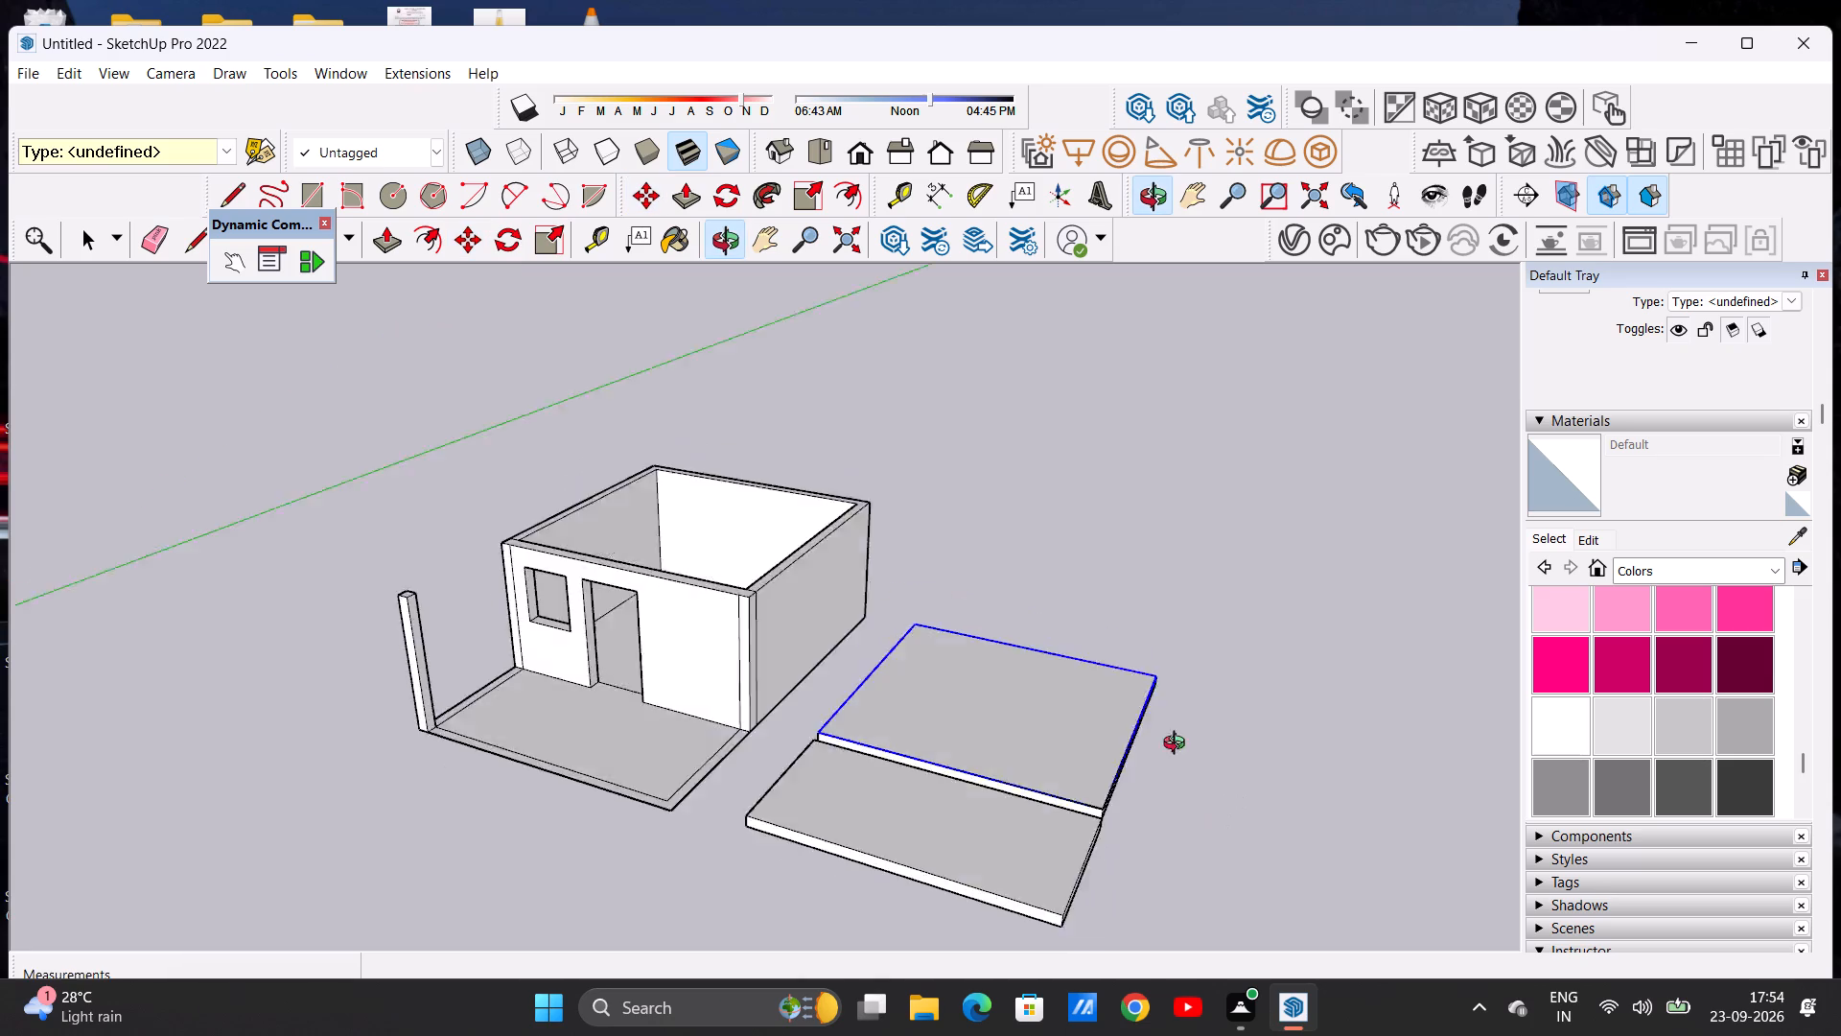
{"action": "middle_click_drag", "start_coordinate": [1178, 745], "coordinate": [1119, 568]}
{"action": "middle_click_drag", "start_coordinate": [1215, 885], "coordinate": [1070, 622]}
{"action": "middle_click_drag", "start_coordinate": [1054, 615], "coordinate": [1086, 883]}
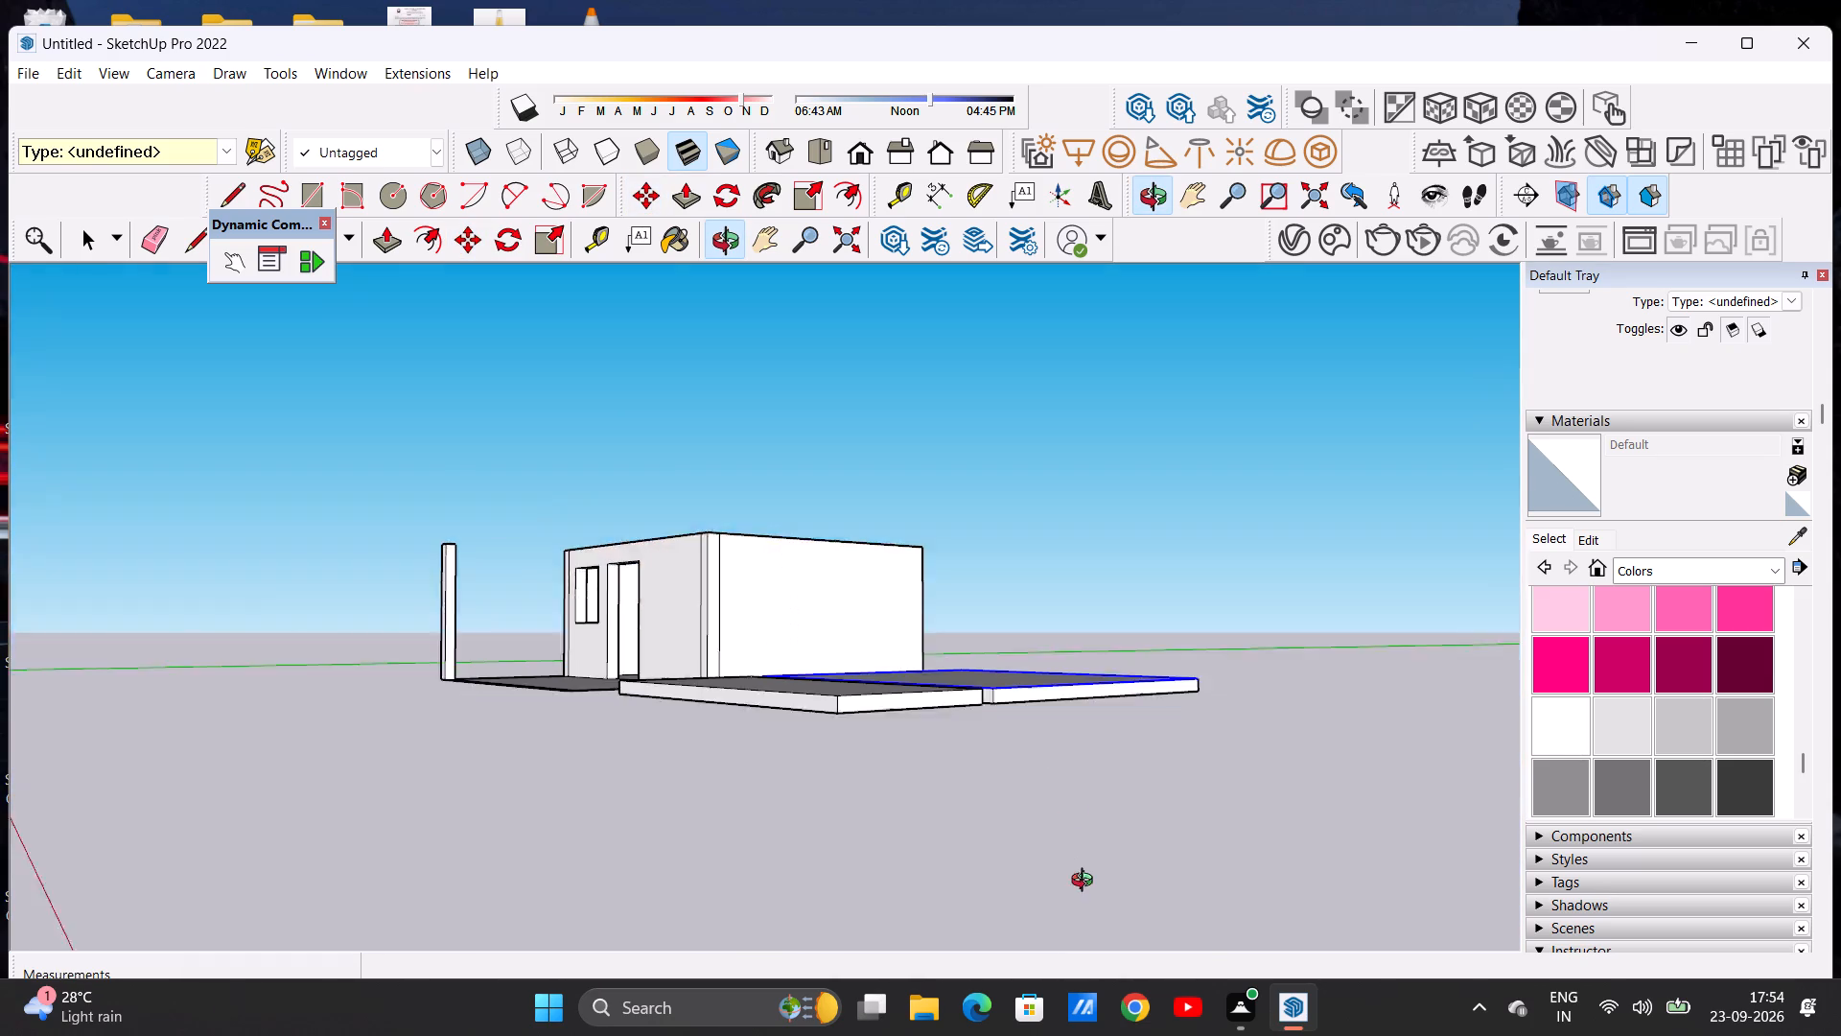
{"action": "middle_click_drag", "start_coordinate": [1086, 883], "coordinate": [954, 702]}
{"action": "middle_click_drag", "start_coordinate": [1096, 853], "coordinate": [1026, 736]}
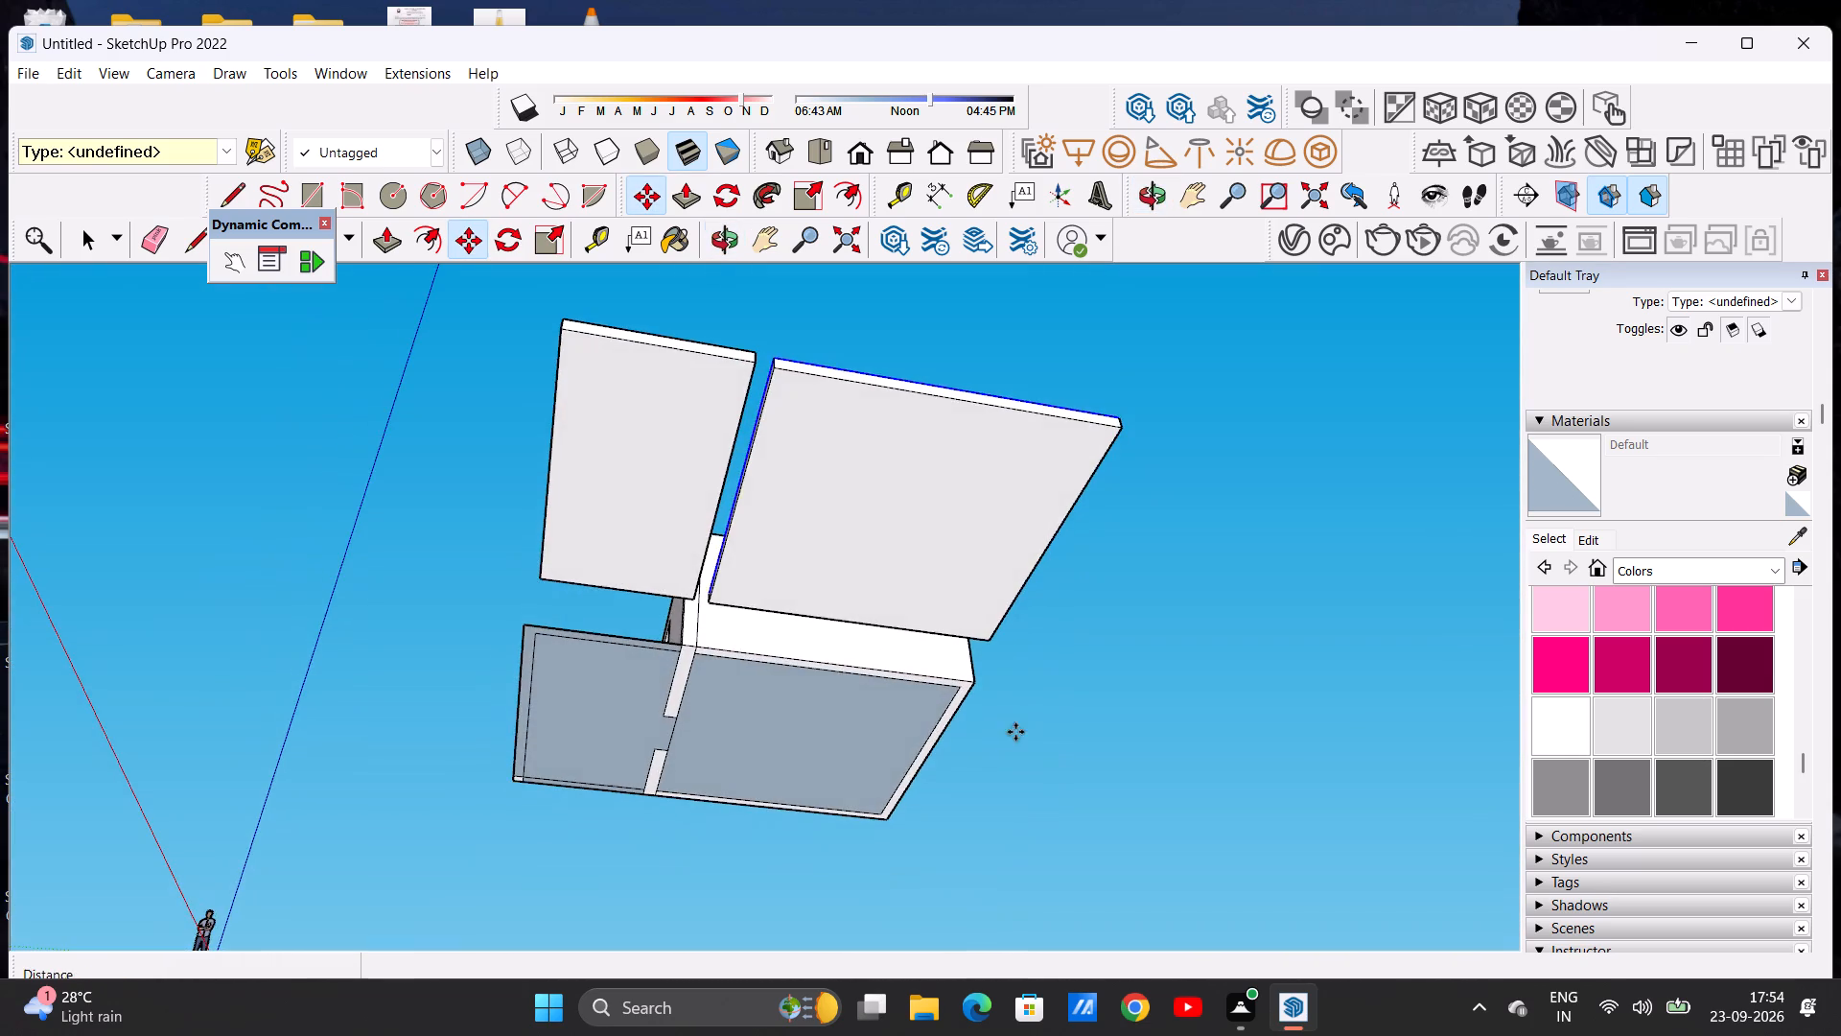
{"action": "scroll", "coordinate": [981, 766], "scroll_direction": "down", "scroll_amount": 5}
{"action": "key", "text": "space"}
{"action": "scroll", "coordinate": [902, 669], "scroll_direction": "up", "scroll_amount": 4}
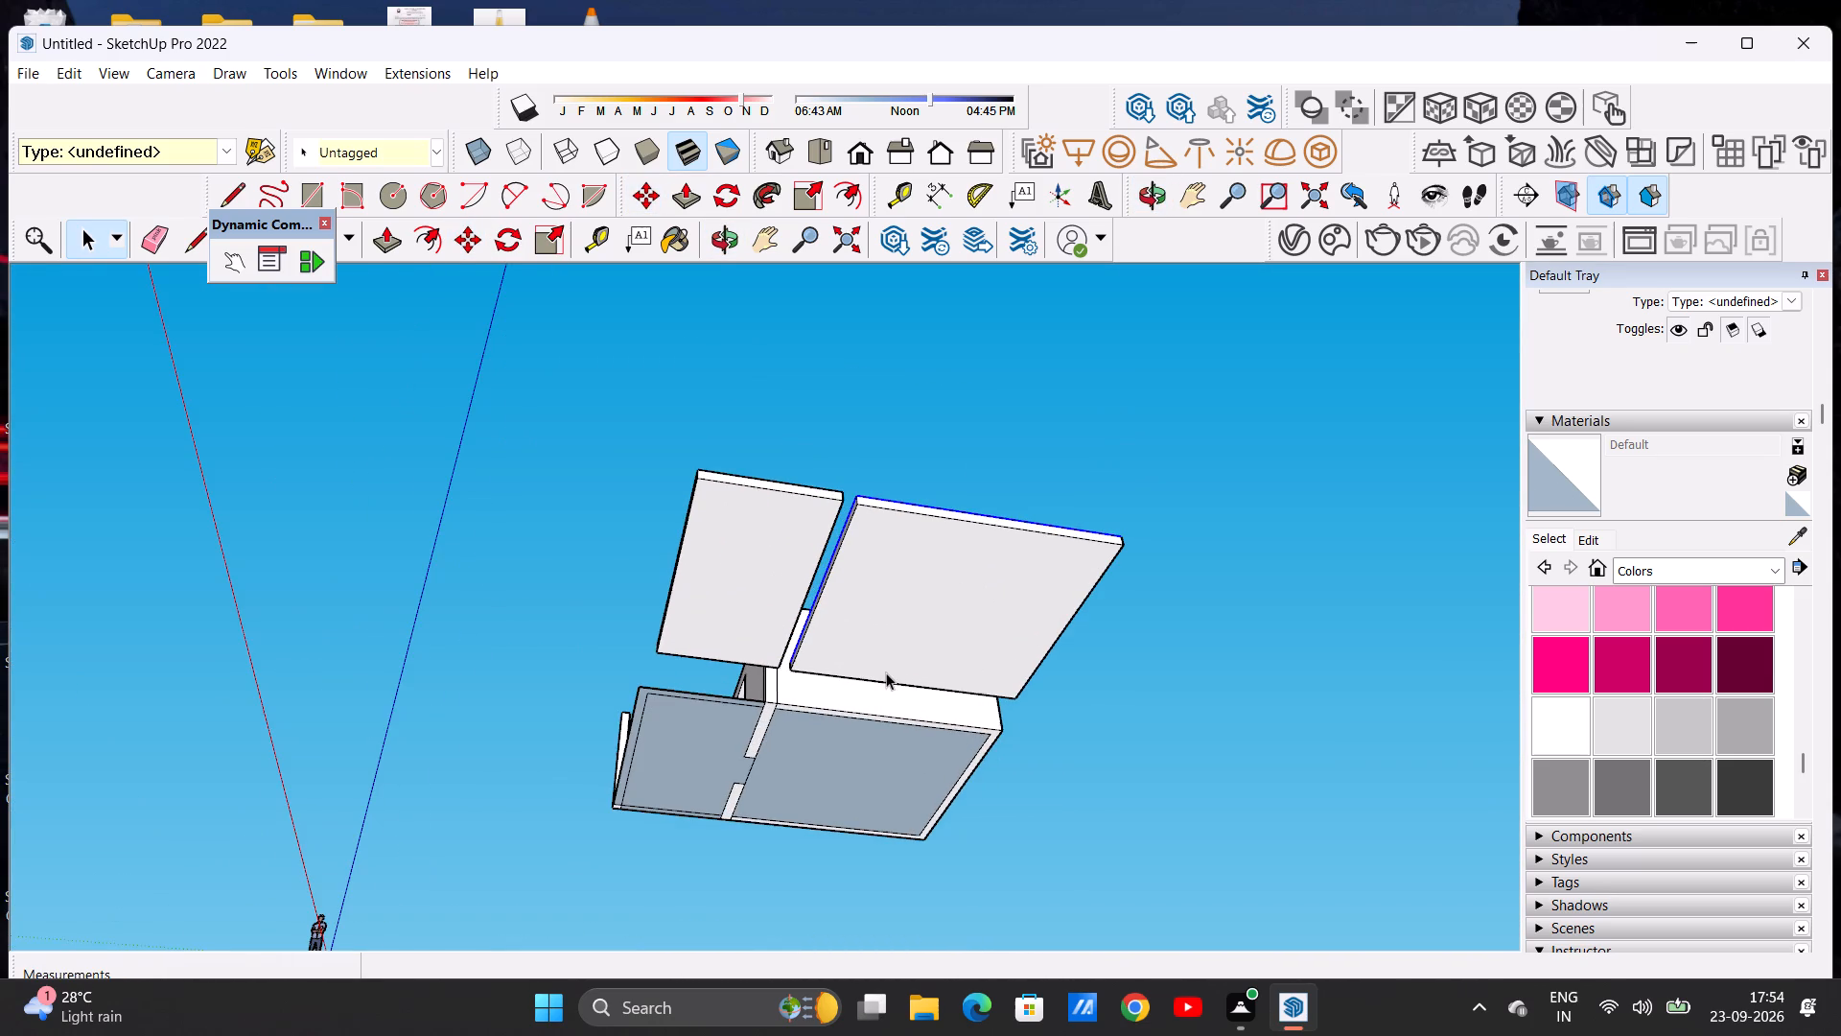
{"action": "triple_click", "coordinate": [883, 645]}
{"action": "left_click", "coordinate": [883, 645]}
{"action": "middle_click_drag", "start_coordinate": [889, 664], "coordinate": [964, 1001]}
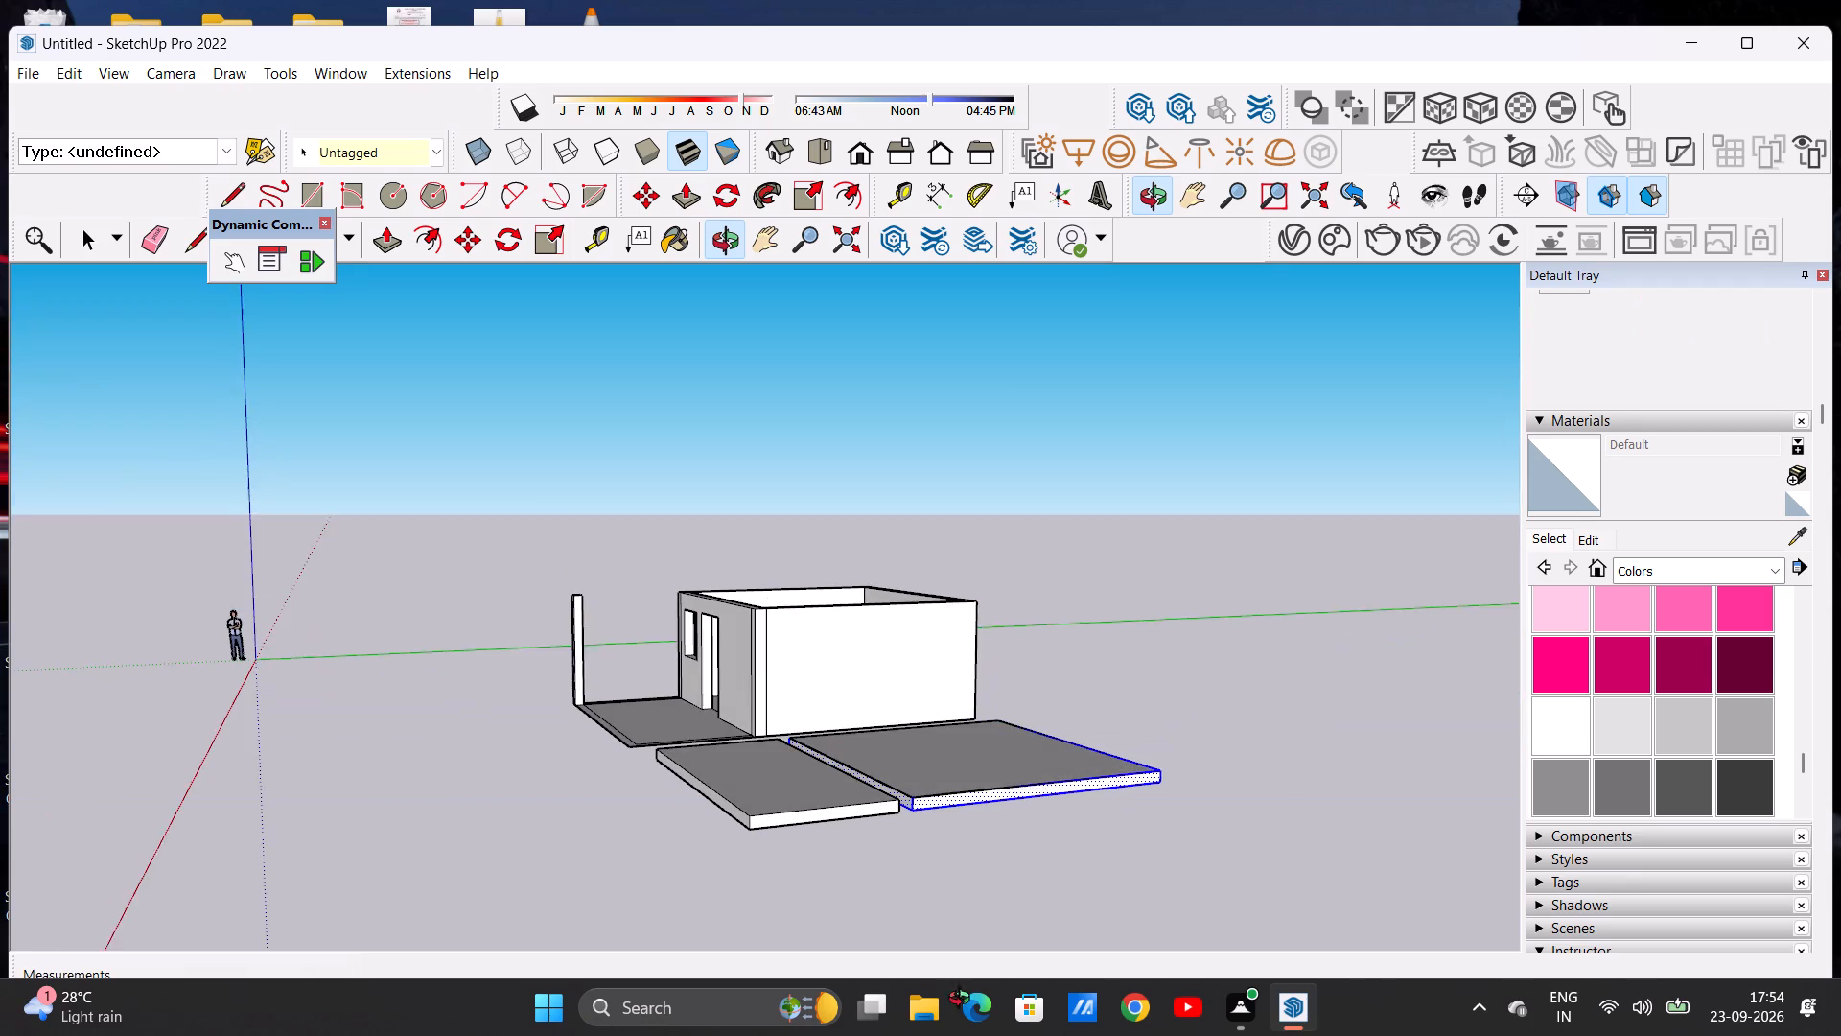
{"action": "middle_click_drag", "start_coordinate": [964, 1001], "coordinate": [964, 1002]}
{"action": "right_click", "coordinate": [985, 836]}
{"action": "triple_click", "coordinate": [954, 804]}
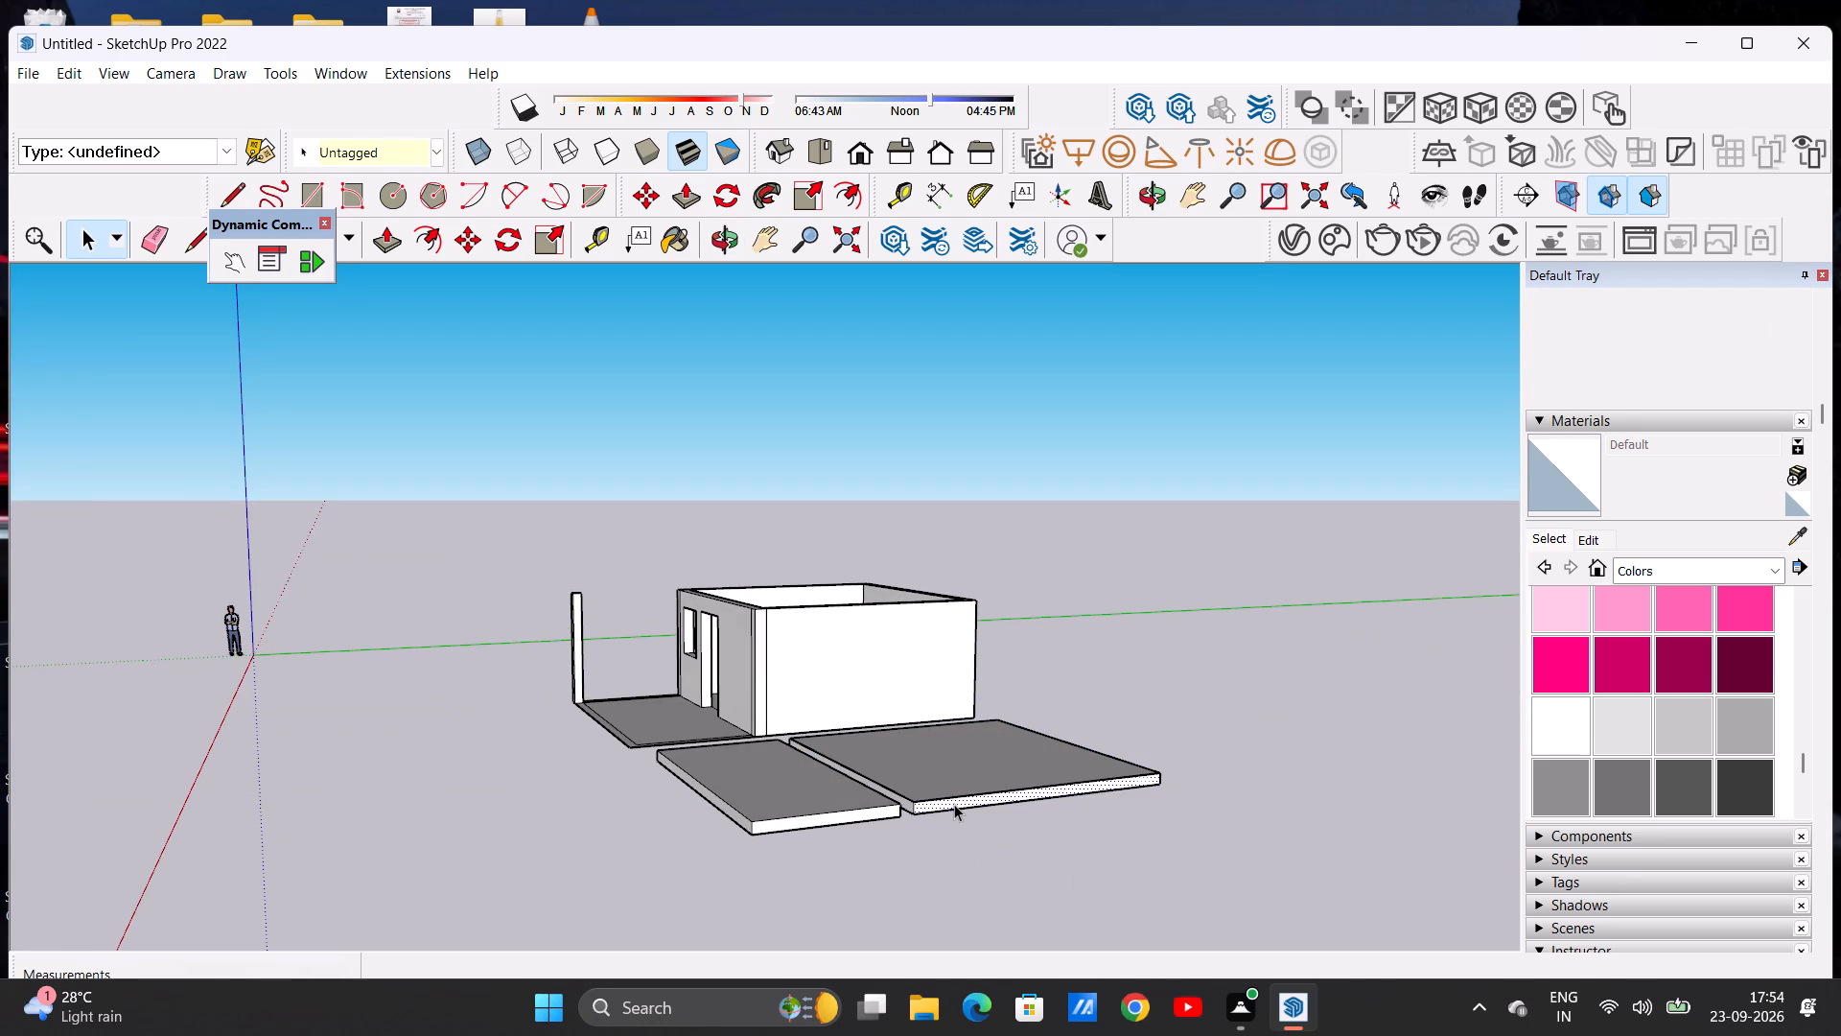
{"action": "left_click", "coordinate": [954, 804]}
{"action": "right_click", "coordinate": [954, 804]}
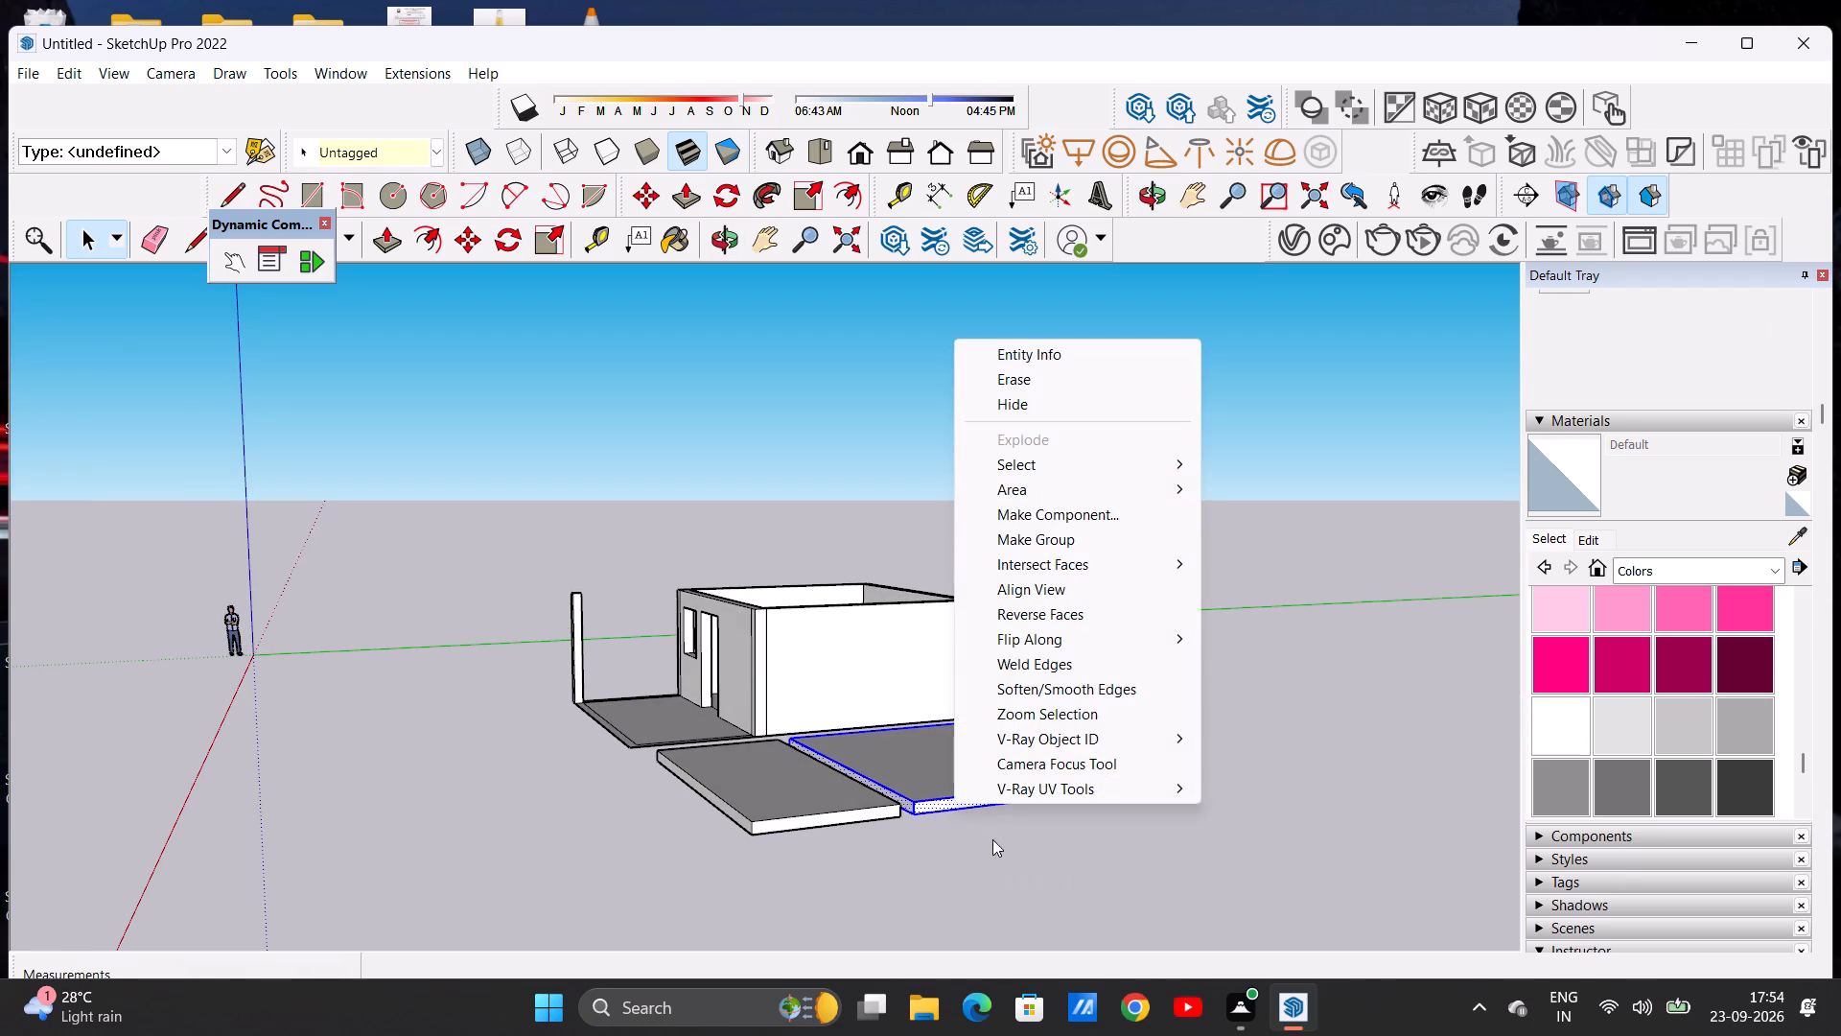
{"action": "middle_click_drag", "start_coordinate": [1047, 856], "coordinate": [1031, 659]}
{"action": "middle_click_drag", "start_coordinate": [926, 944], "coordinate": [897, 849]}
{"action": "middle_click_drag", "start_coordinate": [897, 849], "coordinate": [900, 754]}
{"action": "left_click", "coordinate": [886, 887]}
Group the larger slab's connected geometry, starting from its side face.
{"action": "middle_click_drag", "start_coordinate": [970, 859], "coordinate": [972, 533]}
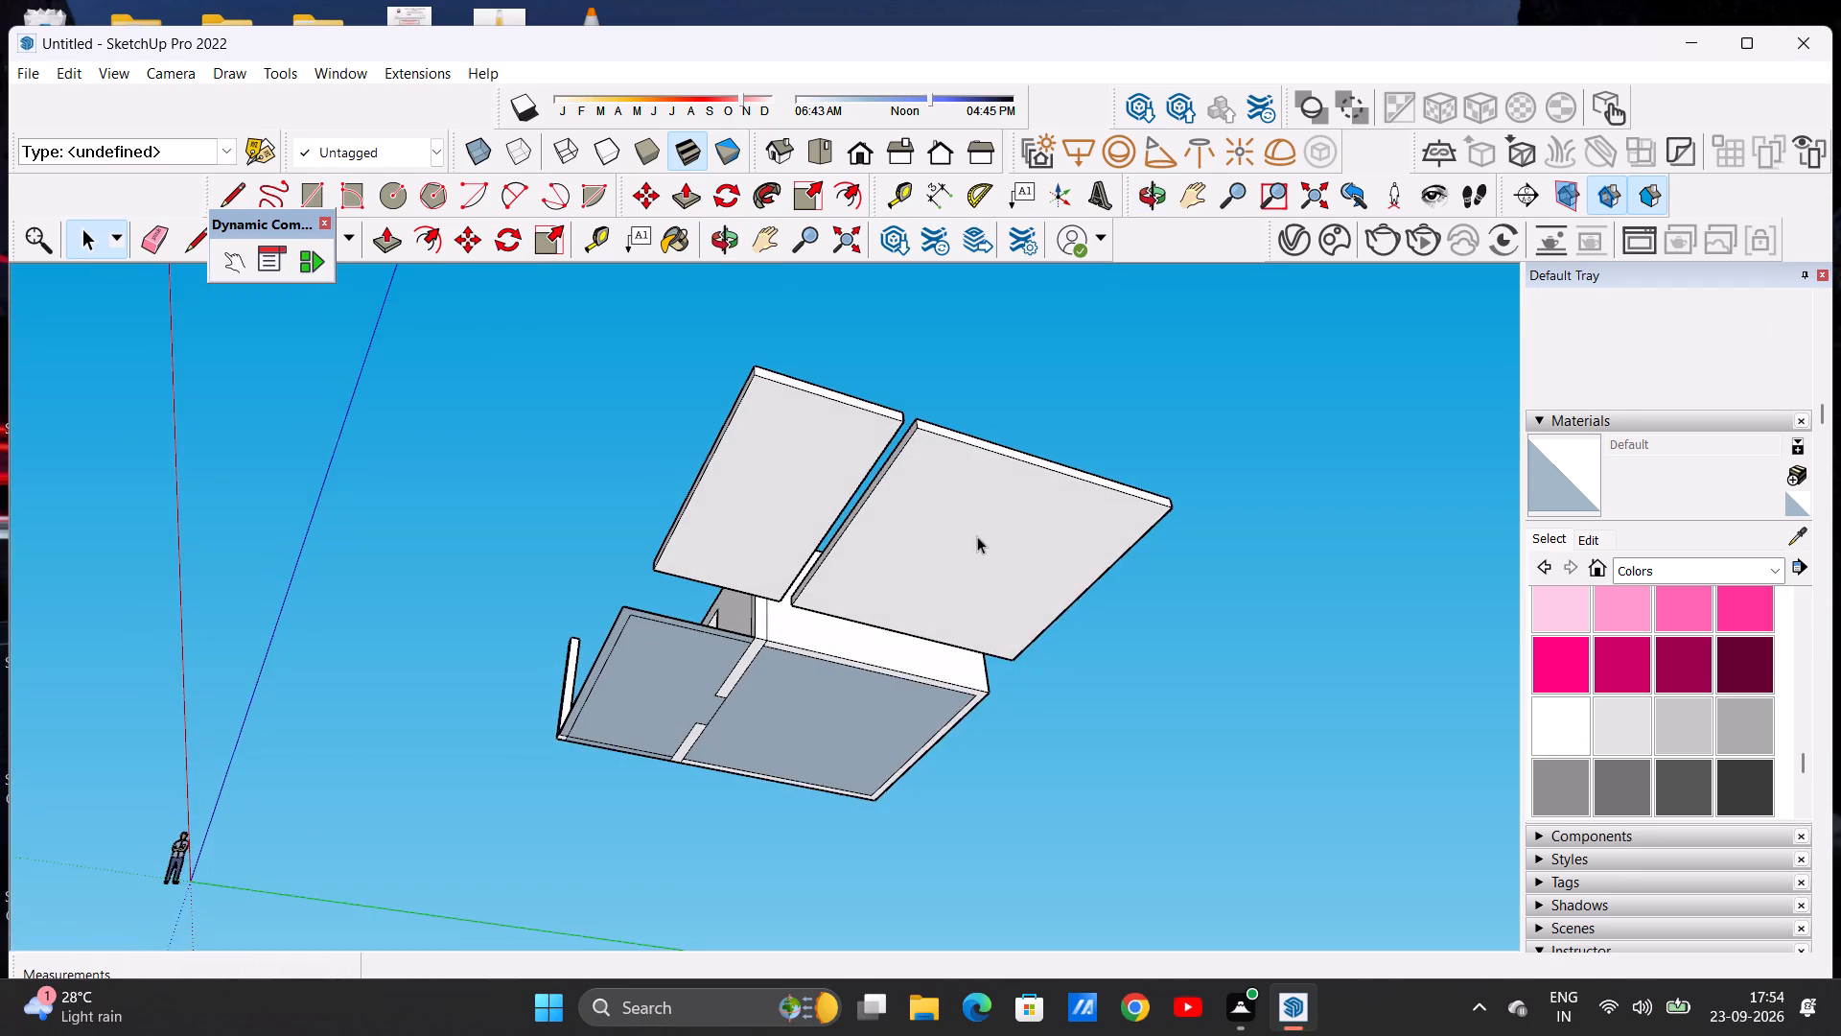
{"action": "scroll", "coordinate": [980, 535], "scroll_direction": "up", "scroll_amount": 1}
{"action": "left_click", "coordinate": [947, 554]}
{"action": "left_click", "coordinate": [935, 565]}
{"action": "triple_click", "coordinate": [928, 566]}
{"action": "left_click", "coordinate": [928, 566]}
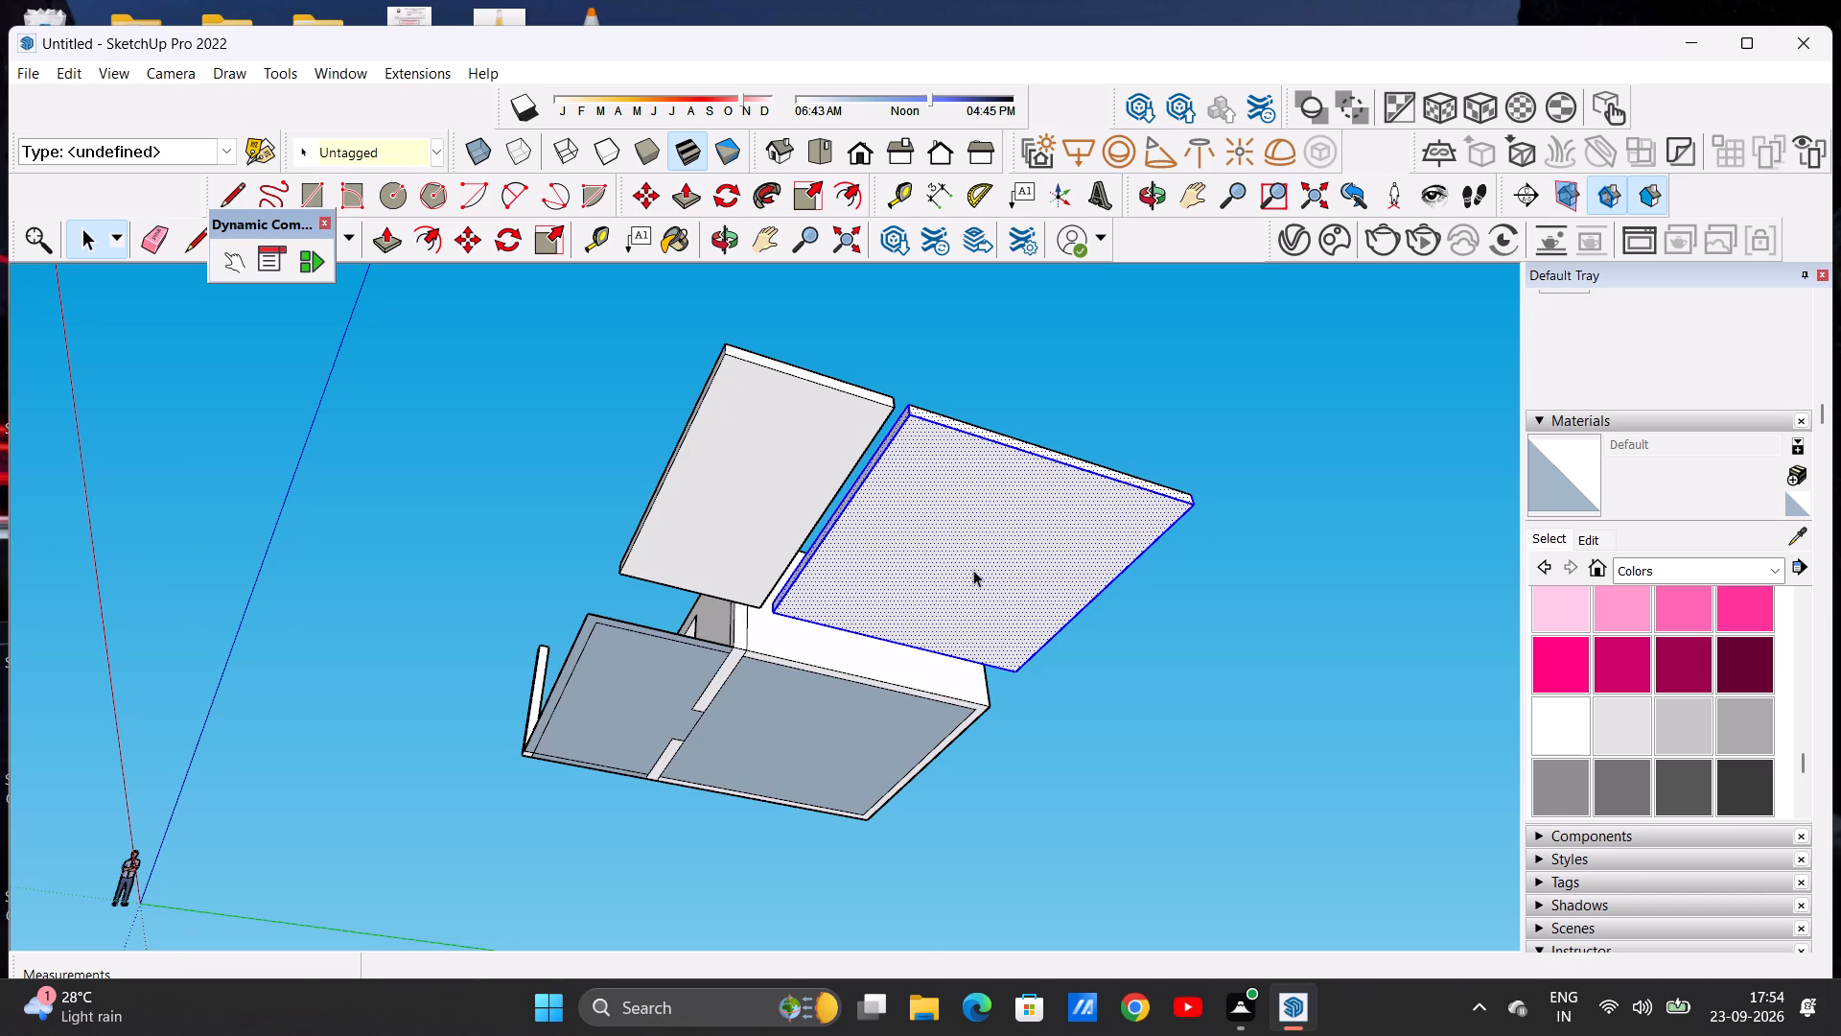
{"action": "middle_click_drag", "start_coordinate": [982, 579], "coordinate": [1157, 928]}
{"action": "right_click", "coordinate": [1161, 752]}
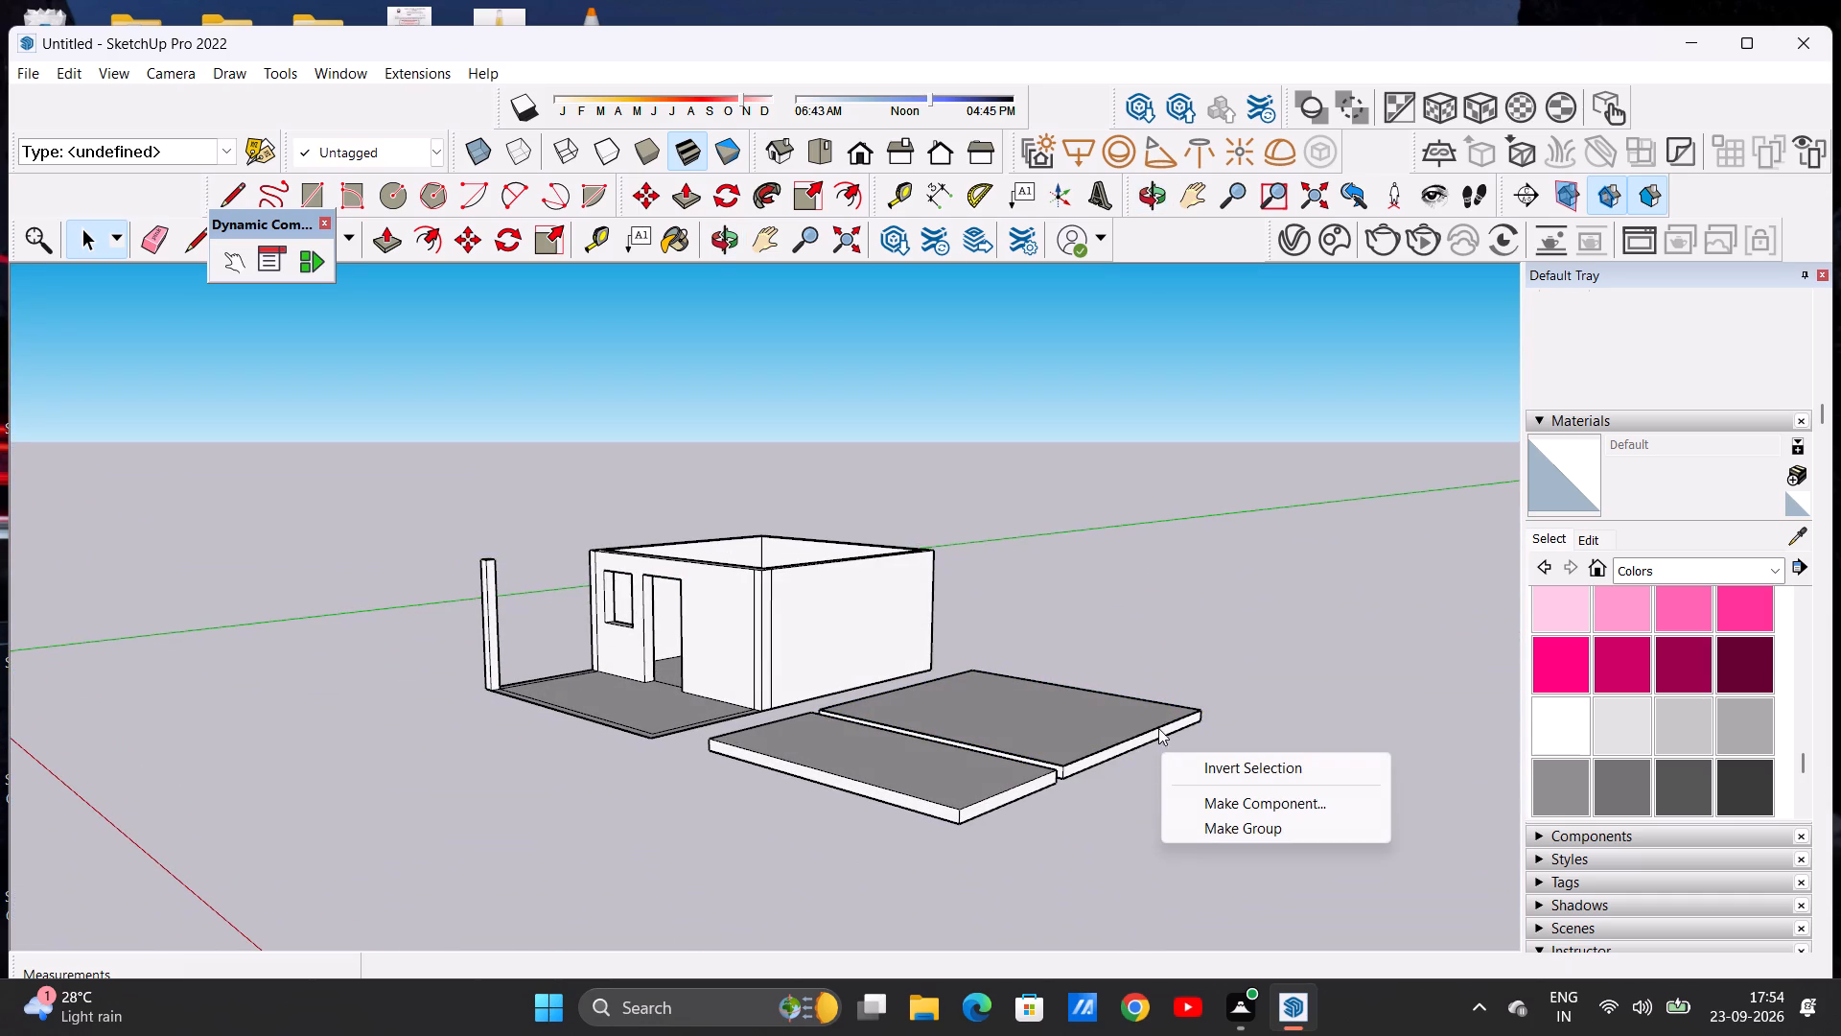
{"action": "triple_click", "coordinate": [1099, 748]}
{"action": "left_click", "coordinate": [1102, 751]}
{"action": "right_click", "coordinate": [1106, 754]}
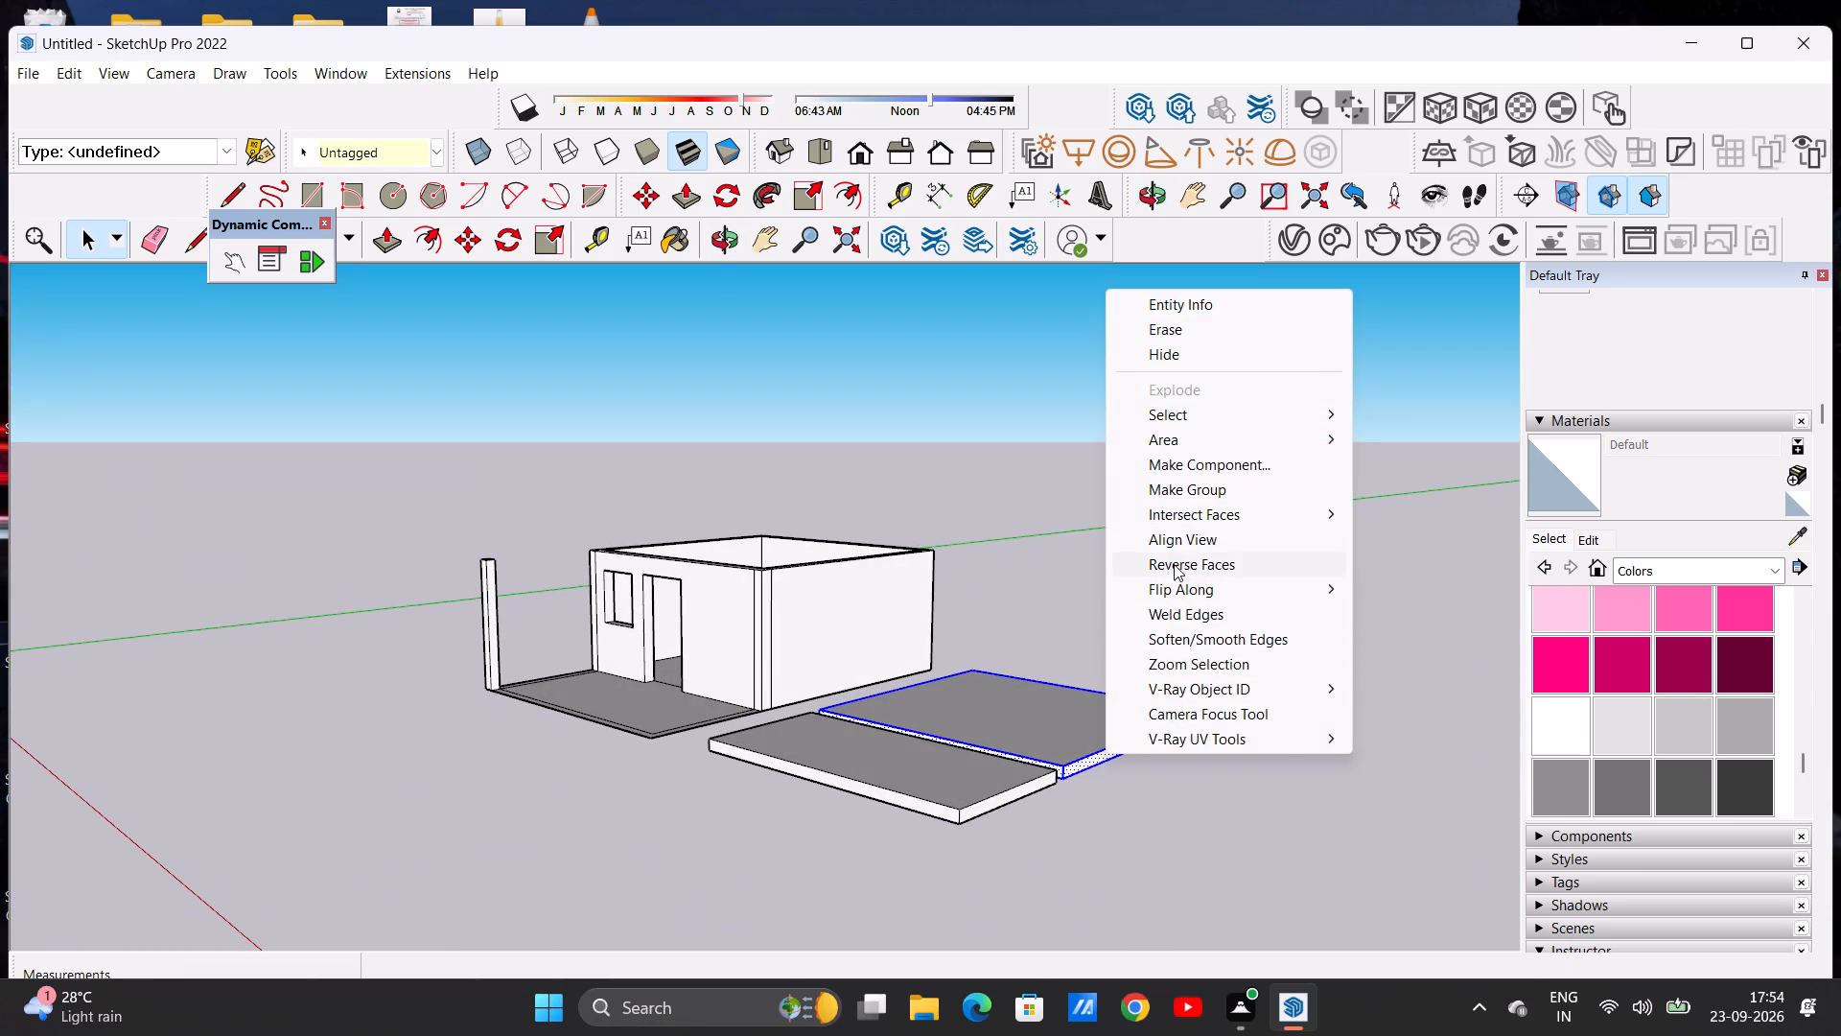
{"action": "left_click", "coordinate": [1199, 496]}
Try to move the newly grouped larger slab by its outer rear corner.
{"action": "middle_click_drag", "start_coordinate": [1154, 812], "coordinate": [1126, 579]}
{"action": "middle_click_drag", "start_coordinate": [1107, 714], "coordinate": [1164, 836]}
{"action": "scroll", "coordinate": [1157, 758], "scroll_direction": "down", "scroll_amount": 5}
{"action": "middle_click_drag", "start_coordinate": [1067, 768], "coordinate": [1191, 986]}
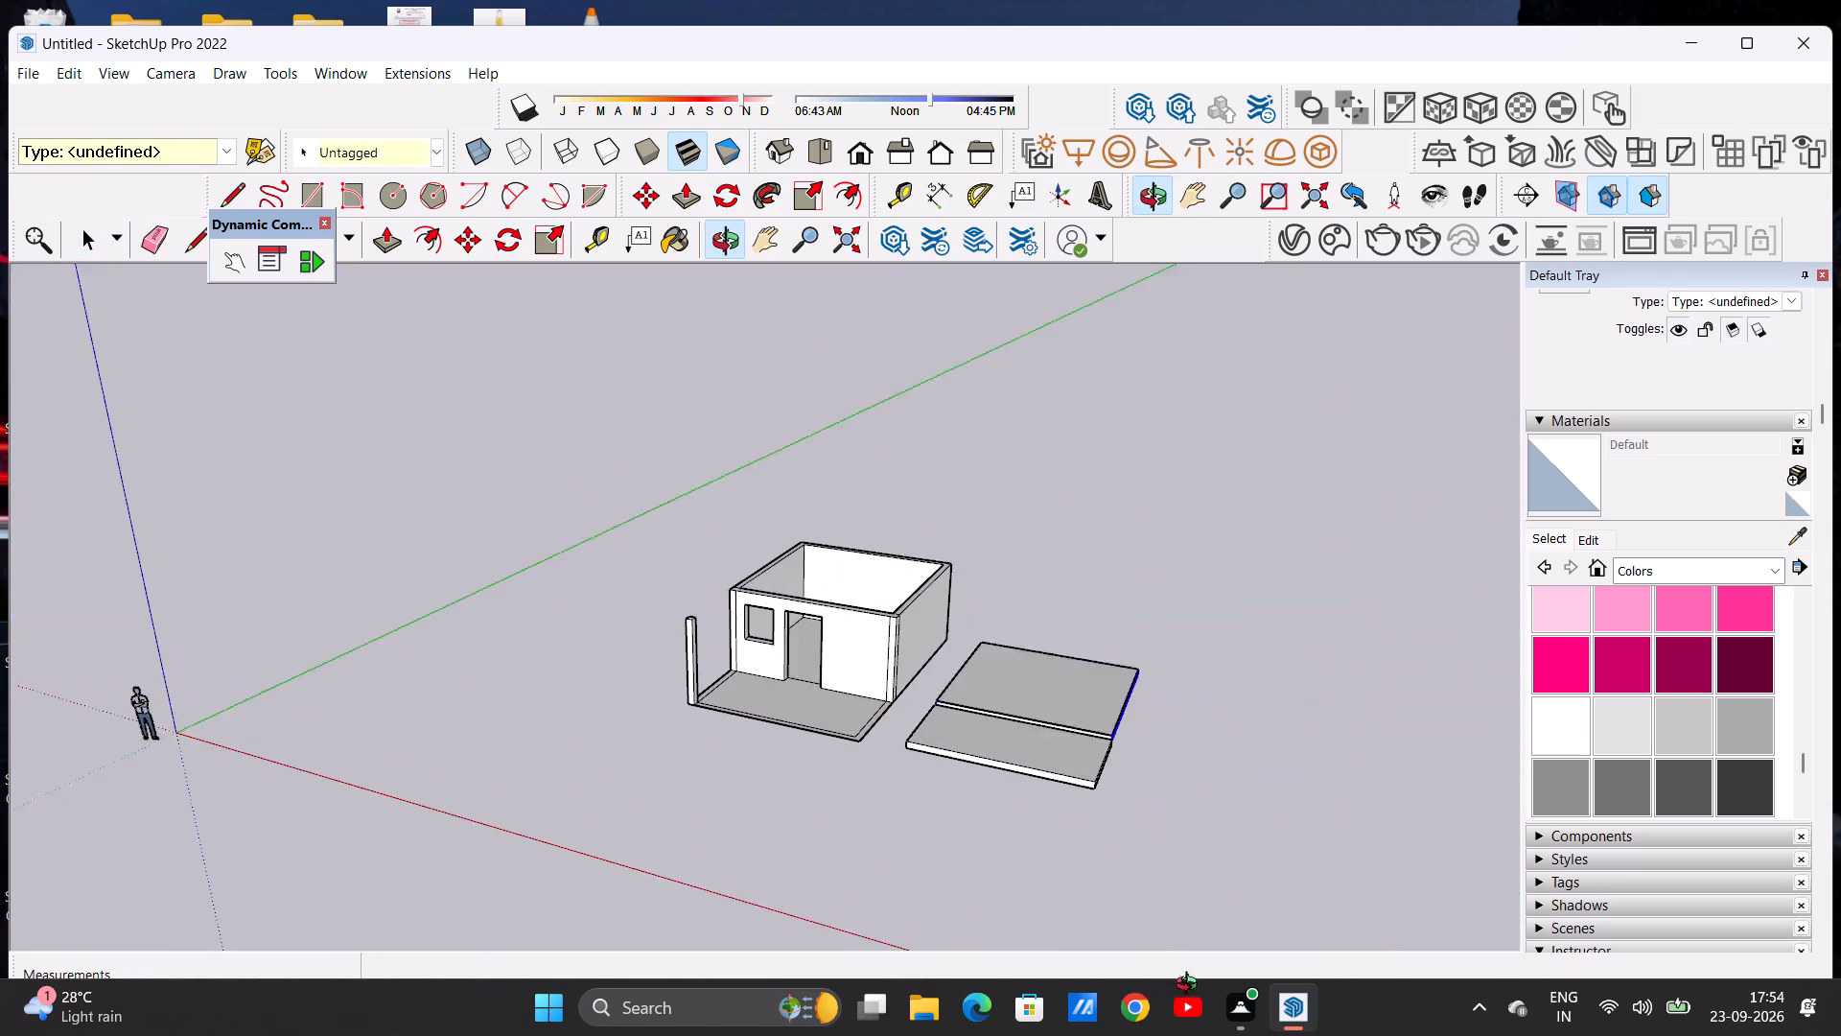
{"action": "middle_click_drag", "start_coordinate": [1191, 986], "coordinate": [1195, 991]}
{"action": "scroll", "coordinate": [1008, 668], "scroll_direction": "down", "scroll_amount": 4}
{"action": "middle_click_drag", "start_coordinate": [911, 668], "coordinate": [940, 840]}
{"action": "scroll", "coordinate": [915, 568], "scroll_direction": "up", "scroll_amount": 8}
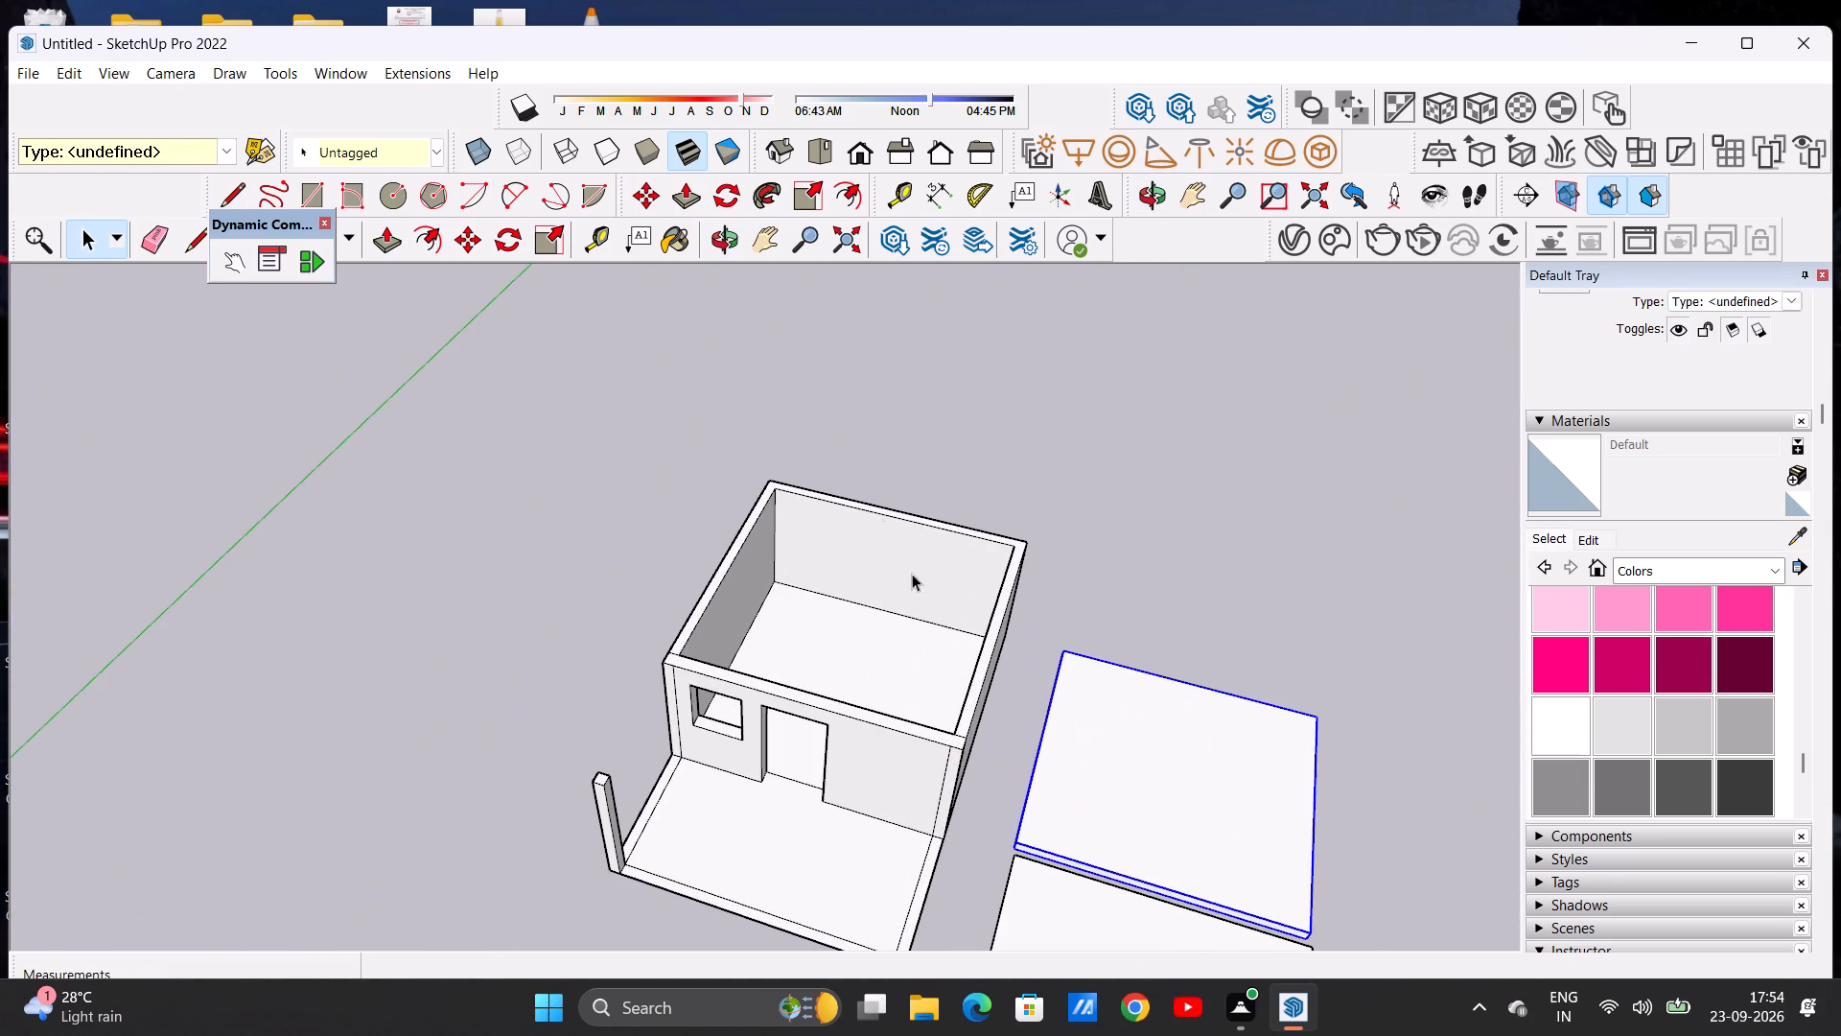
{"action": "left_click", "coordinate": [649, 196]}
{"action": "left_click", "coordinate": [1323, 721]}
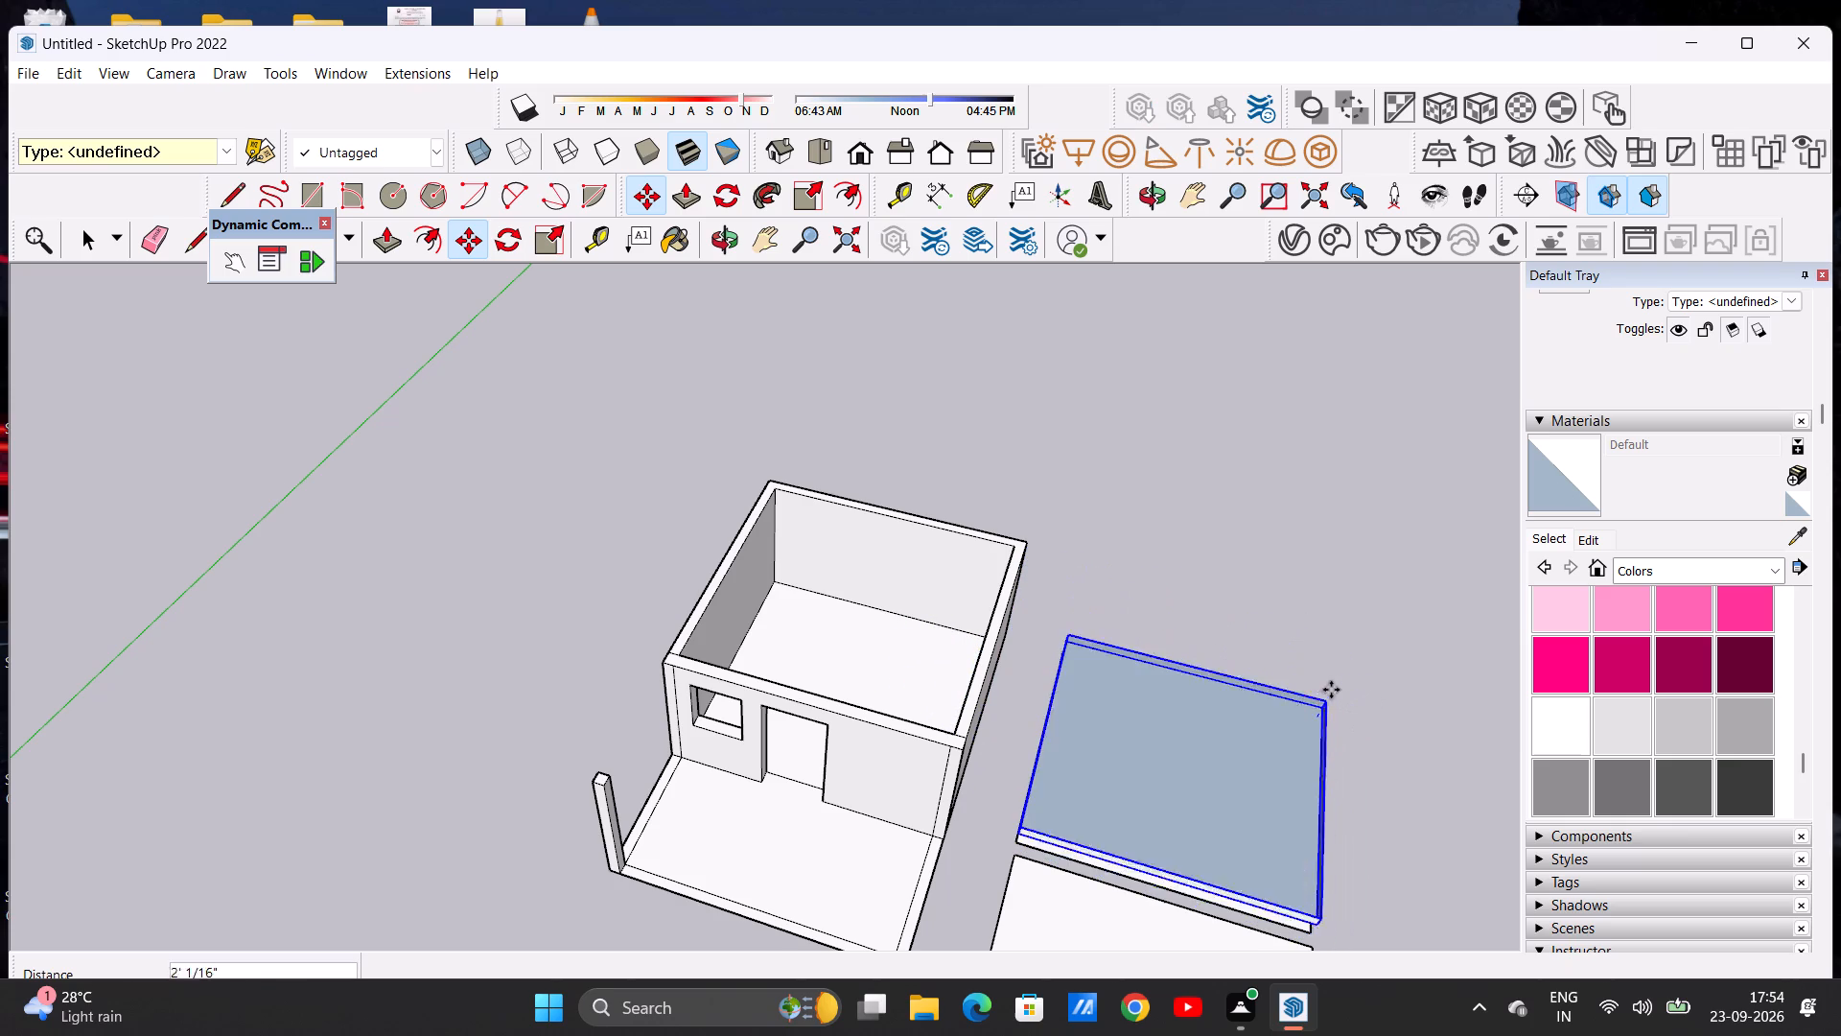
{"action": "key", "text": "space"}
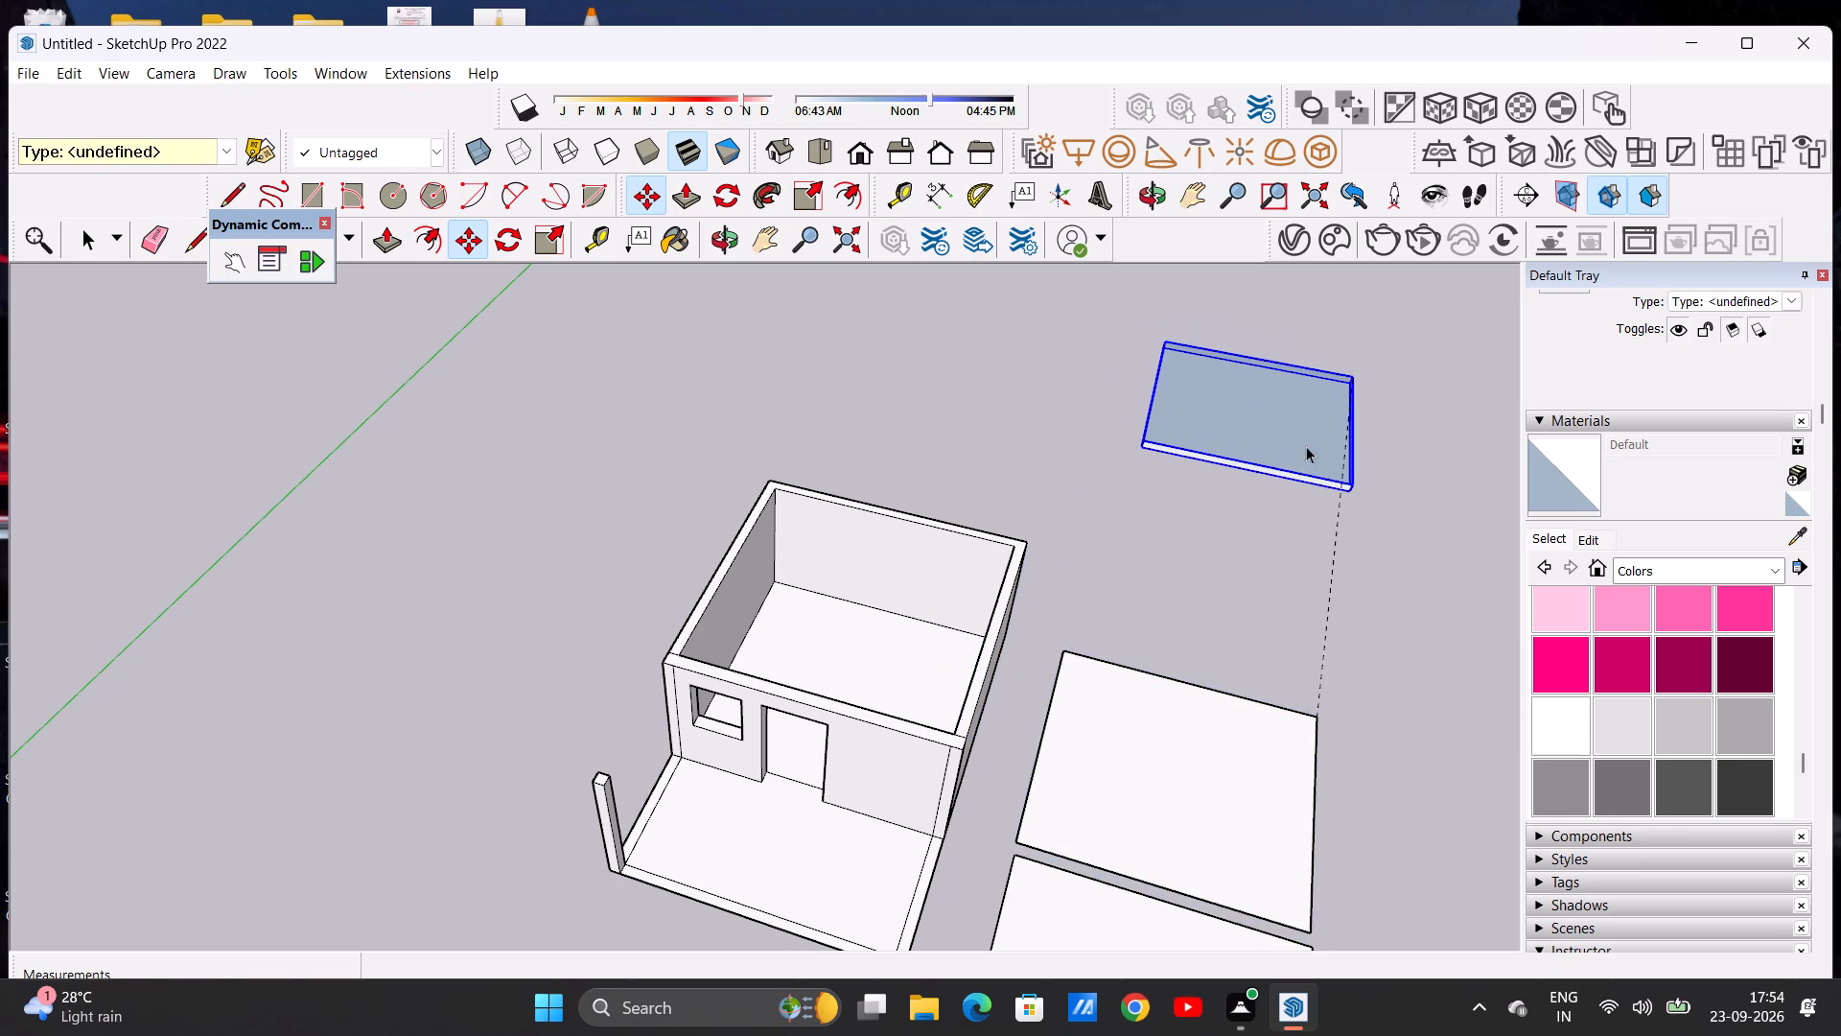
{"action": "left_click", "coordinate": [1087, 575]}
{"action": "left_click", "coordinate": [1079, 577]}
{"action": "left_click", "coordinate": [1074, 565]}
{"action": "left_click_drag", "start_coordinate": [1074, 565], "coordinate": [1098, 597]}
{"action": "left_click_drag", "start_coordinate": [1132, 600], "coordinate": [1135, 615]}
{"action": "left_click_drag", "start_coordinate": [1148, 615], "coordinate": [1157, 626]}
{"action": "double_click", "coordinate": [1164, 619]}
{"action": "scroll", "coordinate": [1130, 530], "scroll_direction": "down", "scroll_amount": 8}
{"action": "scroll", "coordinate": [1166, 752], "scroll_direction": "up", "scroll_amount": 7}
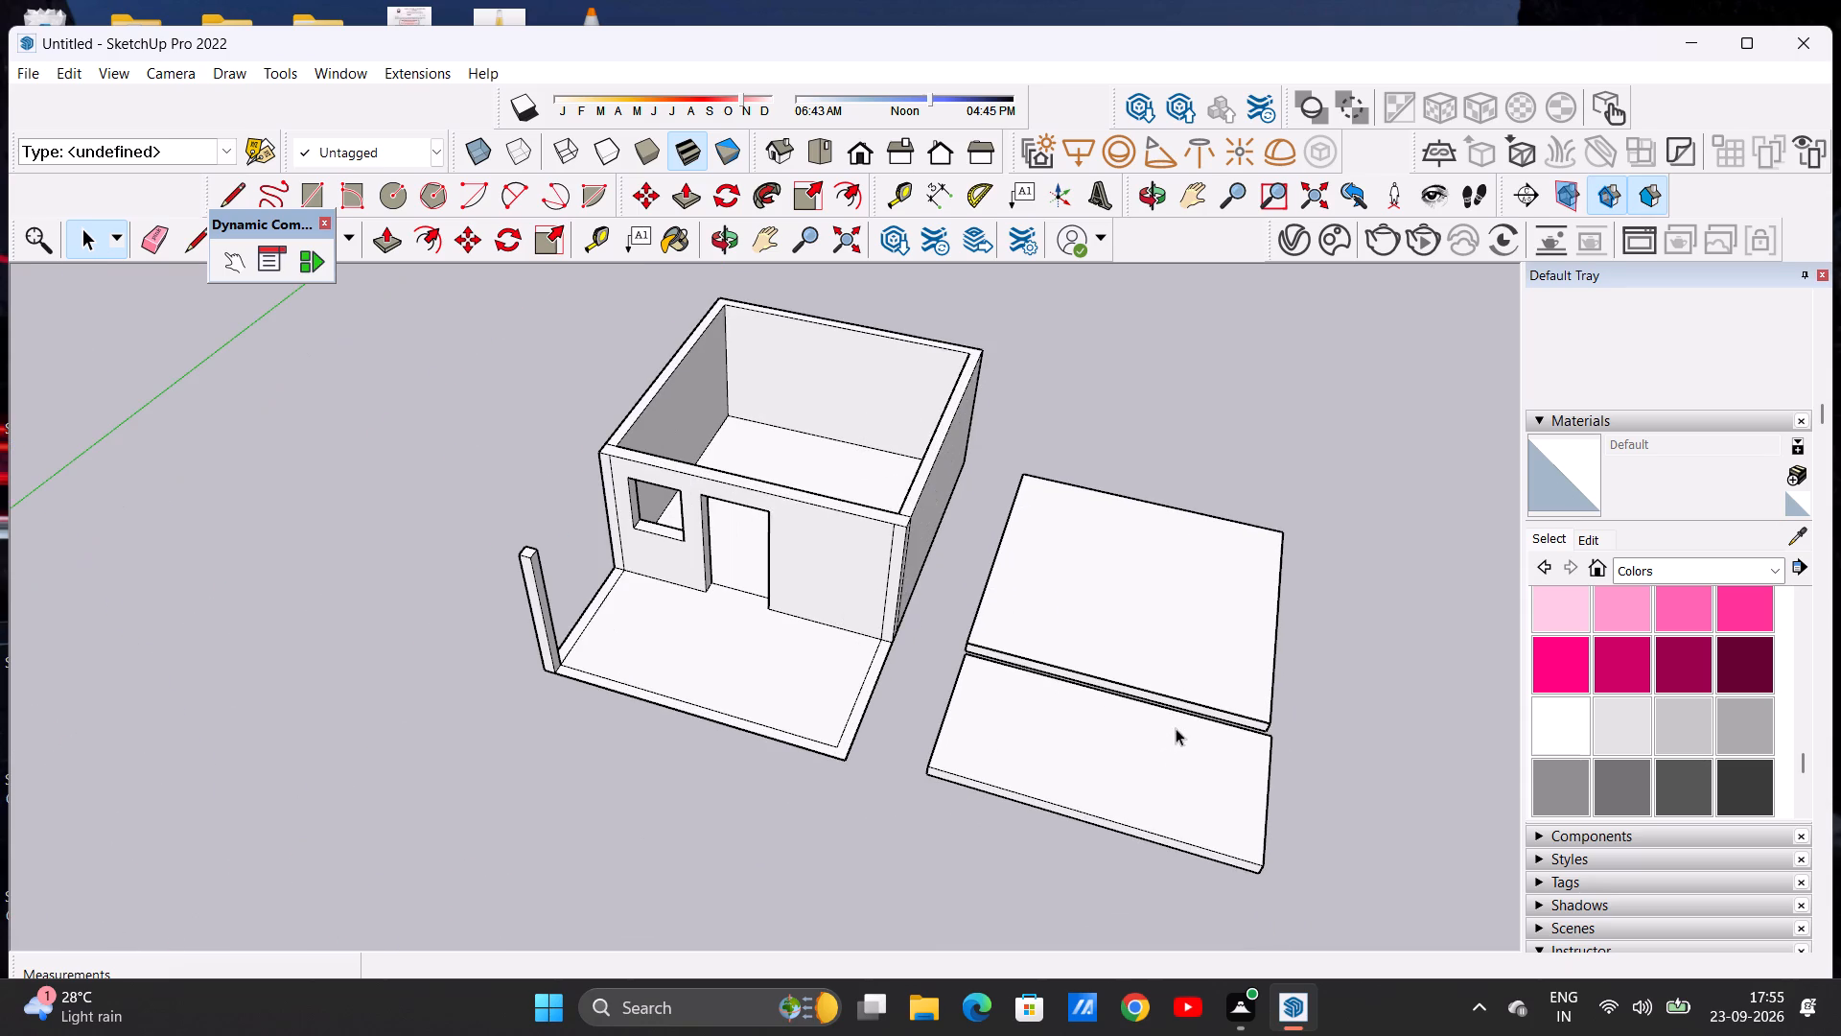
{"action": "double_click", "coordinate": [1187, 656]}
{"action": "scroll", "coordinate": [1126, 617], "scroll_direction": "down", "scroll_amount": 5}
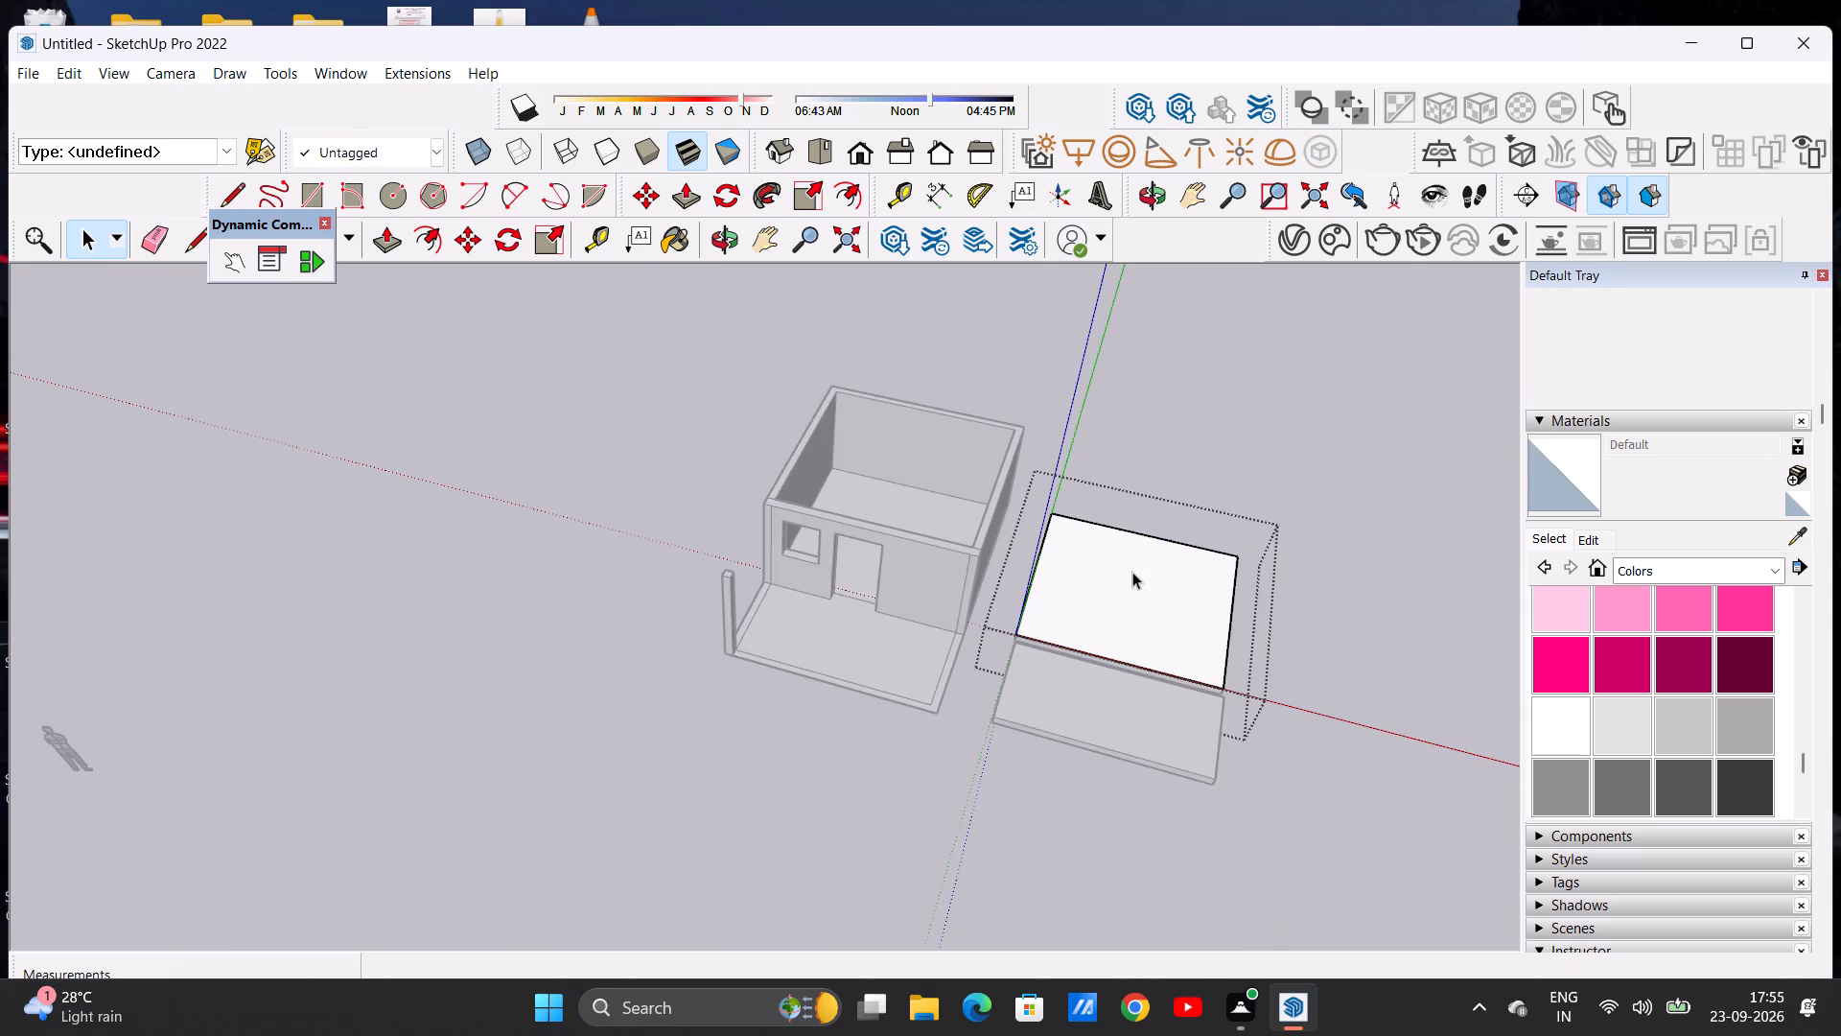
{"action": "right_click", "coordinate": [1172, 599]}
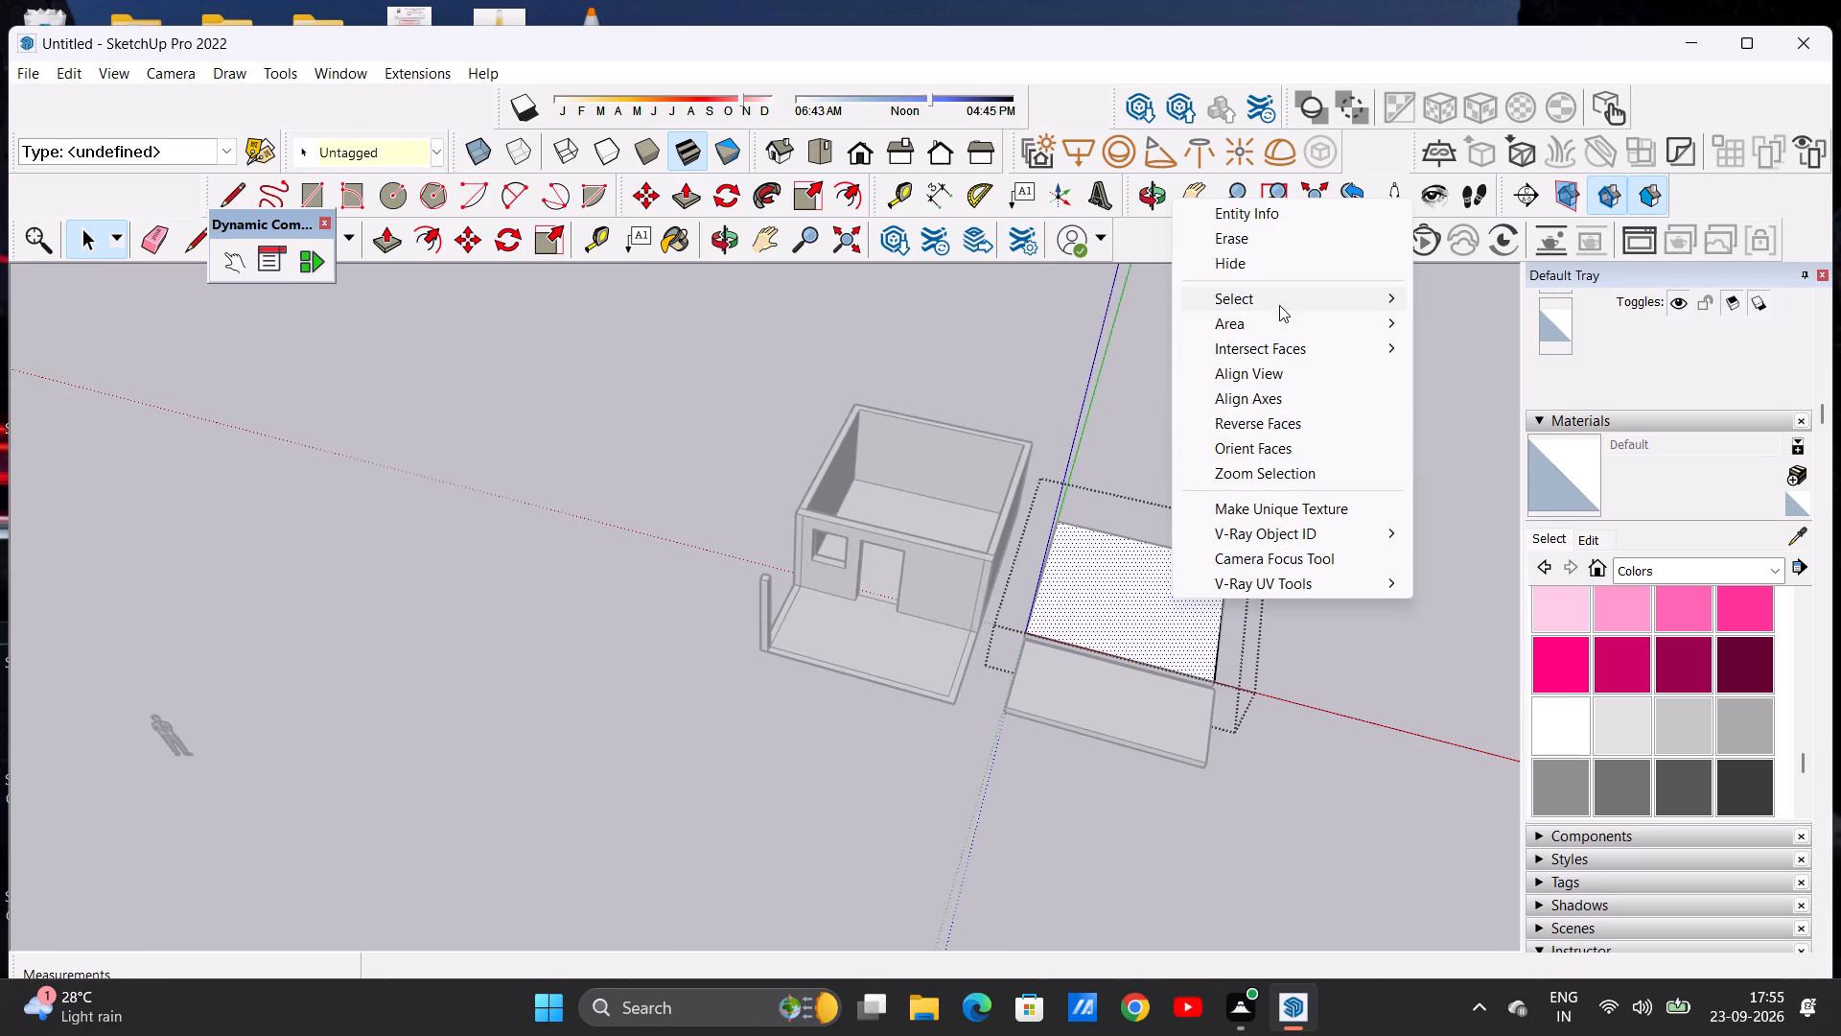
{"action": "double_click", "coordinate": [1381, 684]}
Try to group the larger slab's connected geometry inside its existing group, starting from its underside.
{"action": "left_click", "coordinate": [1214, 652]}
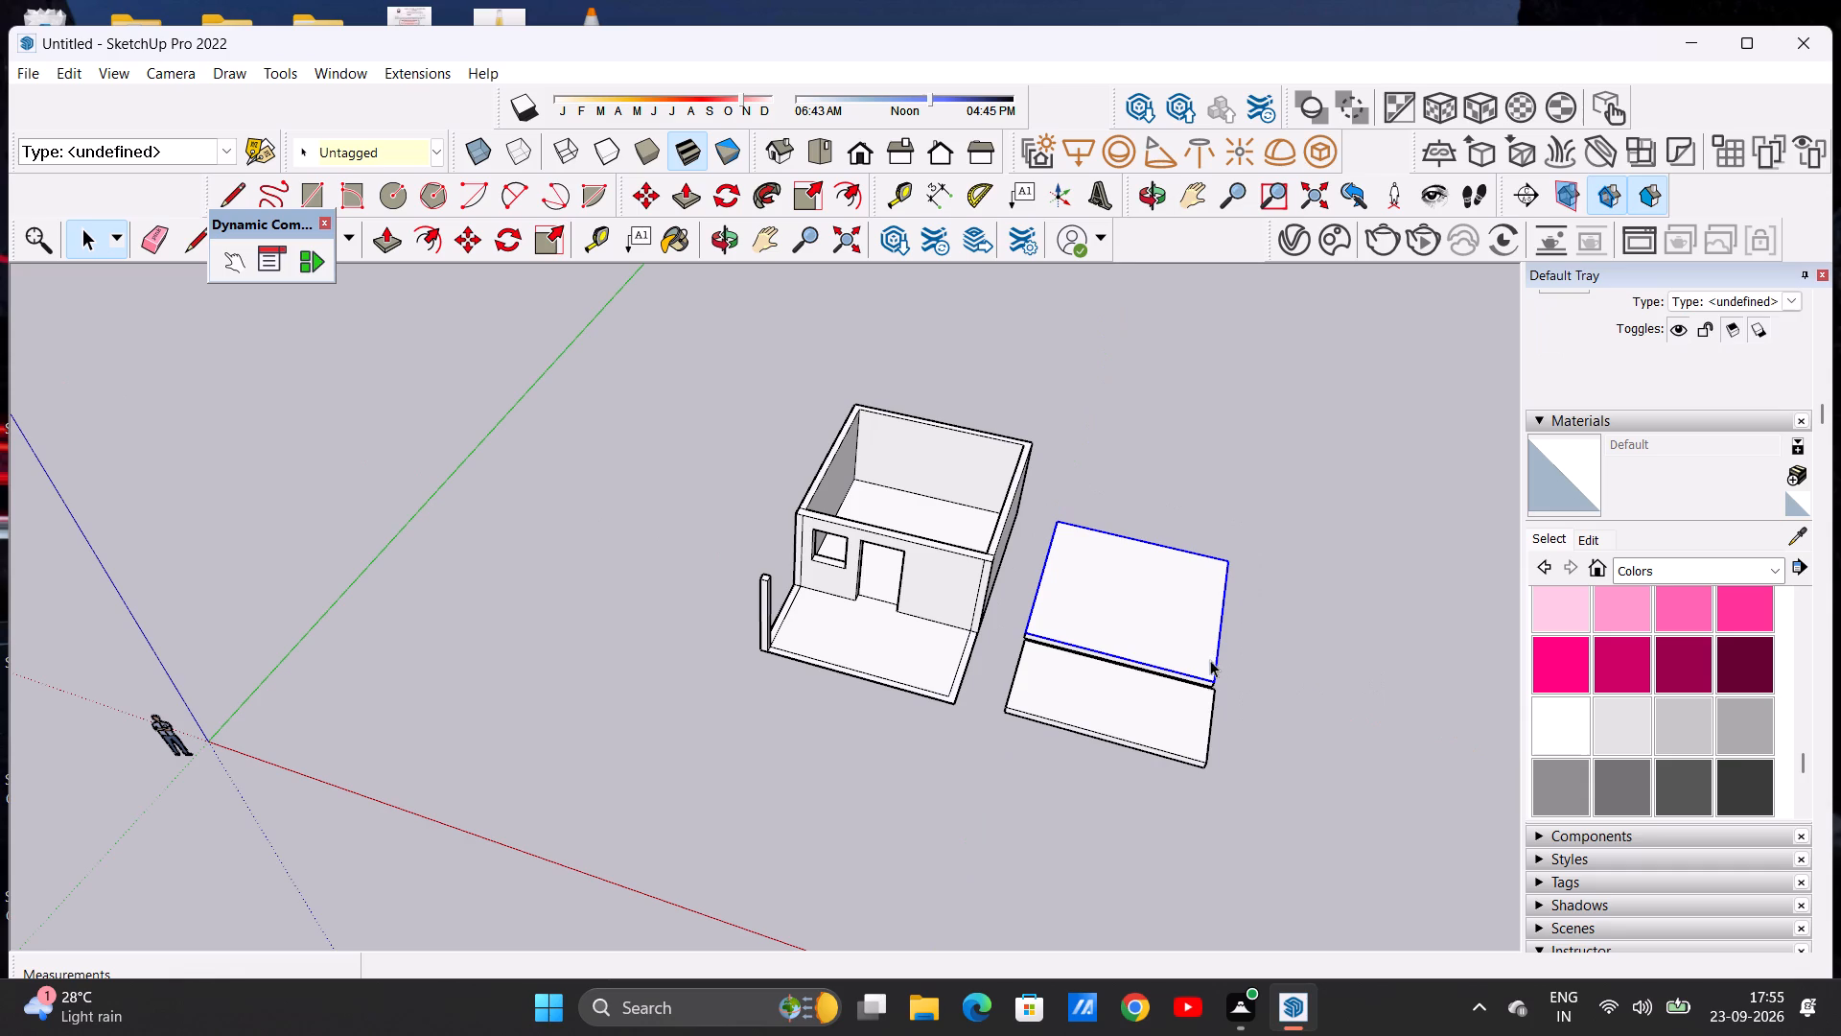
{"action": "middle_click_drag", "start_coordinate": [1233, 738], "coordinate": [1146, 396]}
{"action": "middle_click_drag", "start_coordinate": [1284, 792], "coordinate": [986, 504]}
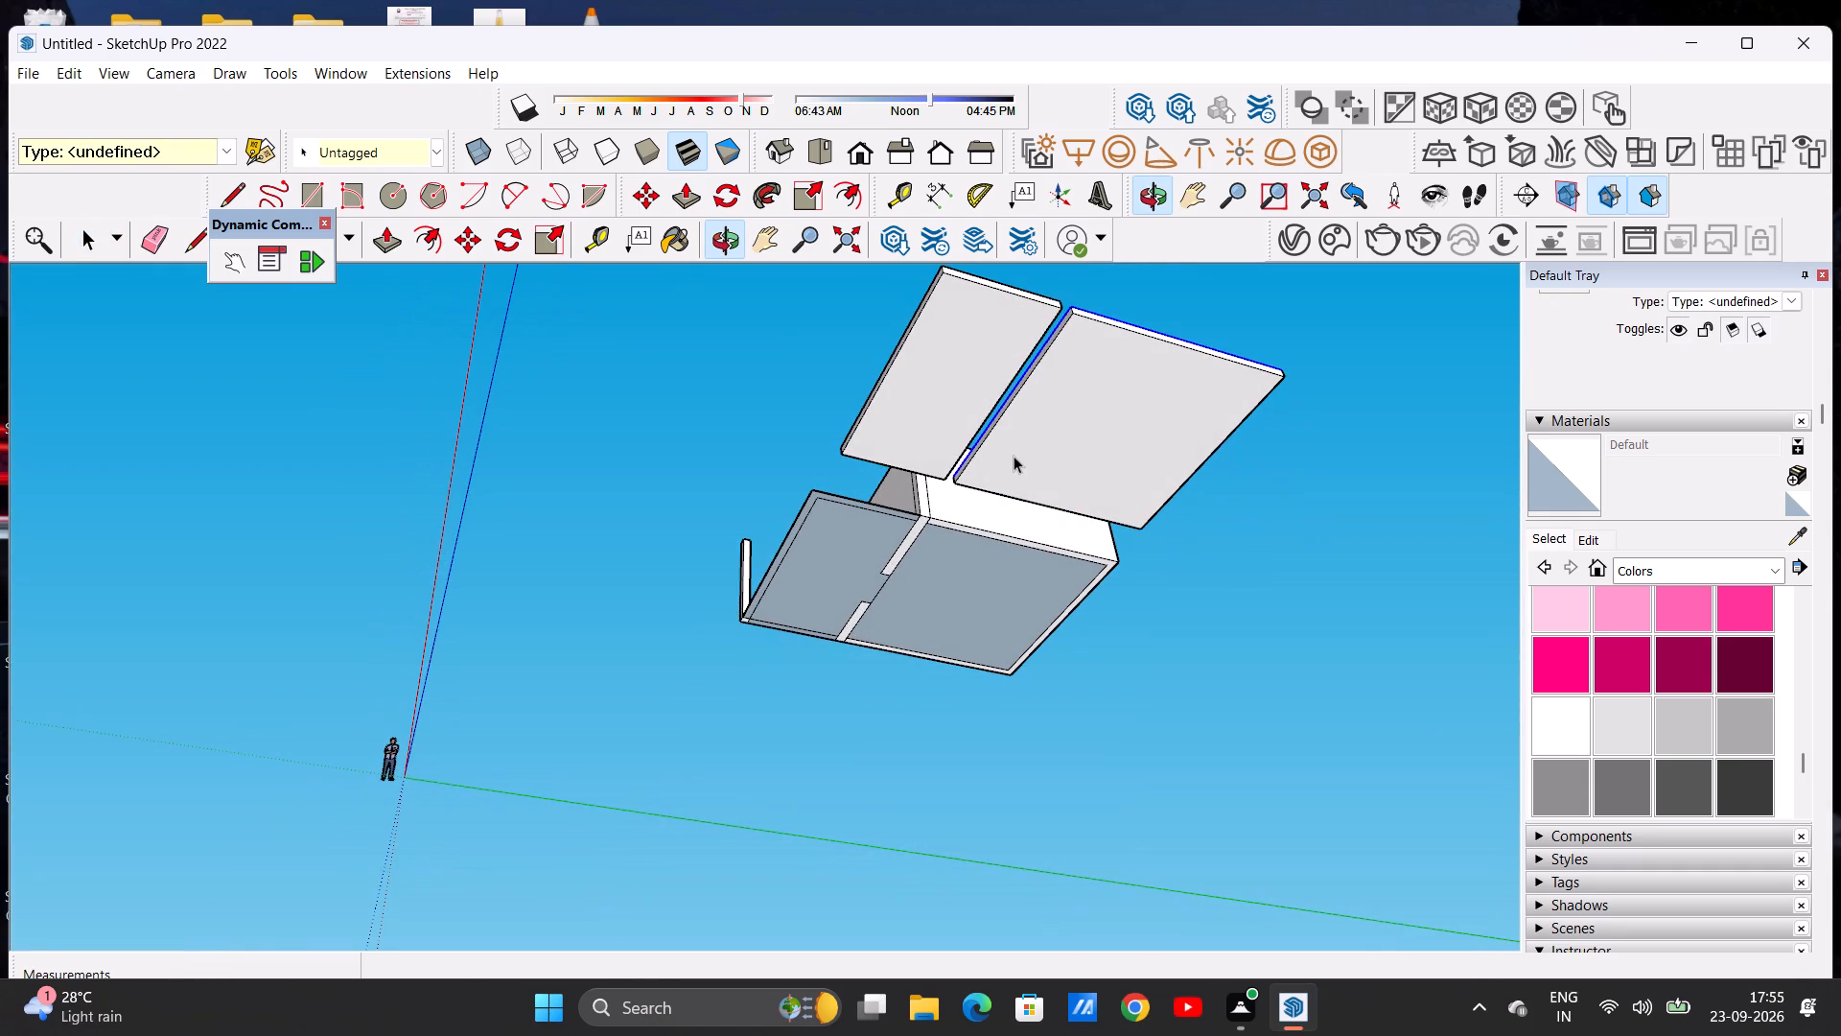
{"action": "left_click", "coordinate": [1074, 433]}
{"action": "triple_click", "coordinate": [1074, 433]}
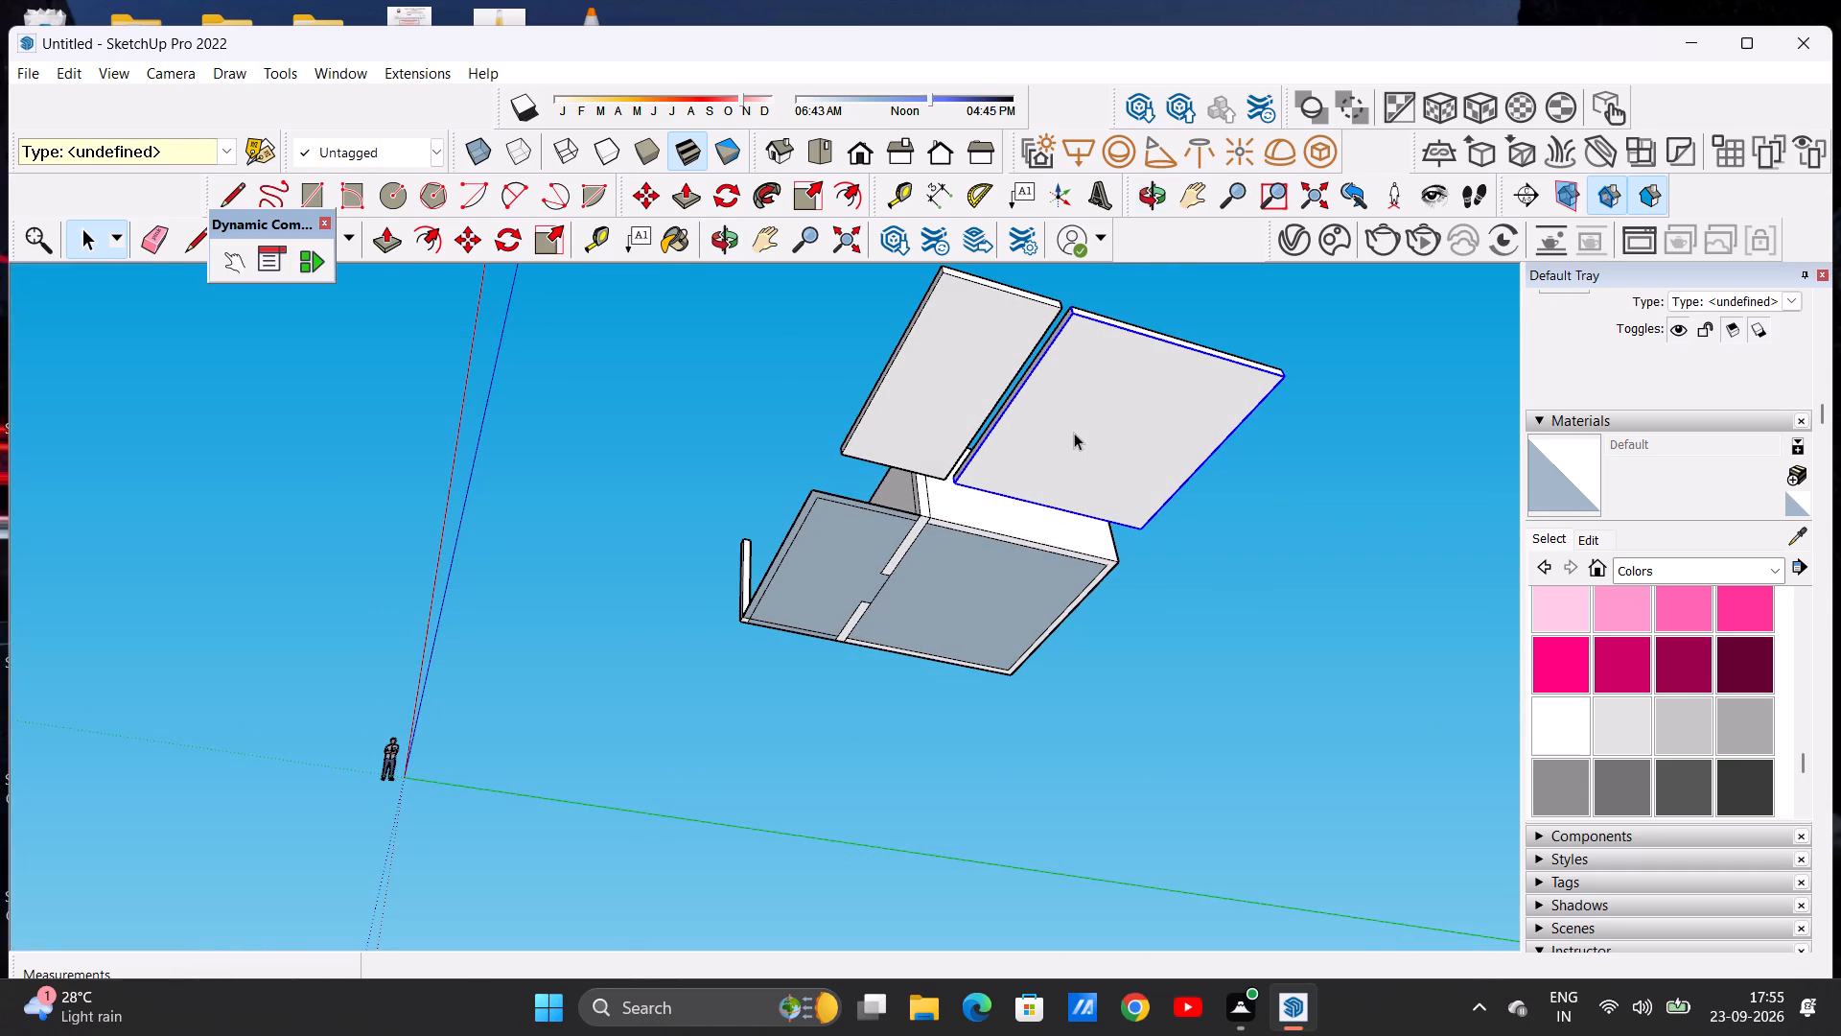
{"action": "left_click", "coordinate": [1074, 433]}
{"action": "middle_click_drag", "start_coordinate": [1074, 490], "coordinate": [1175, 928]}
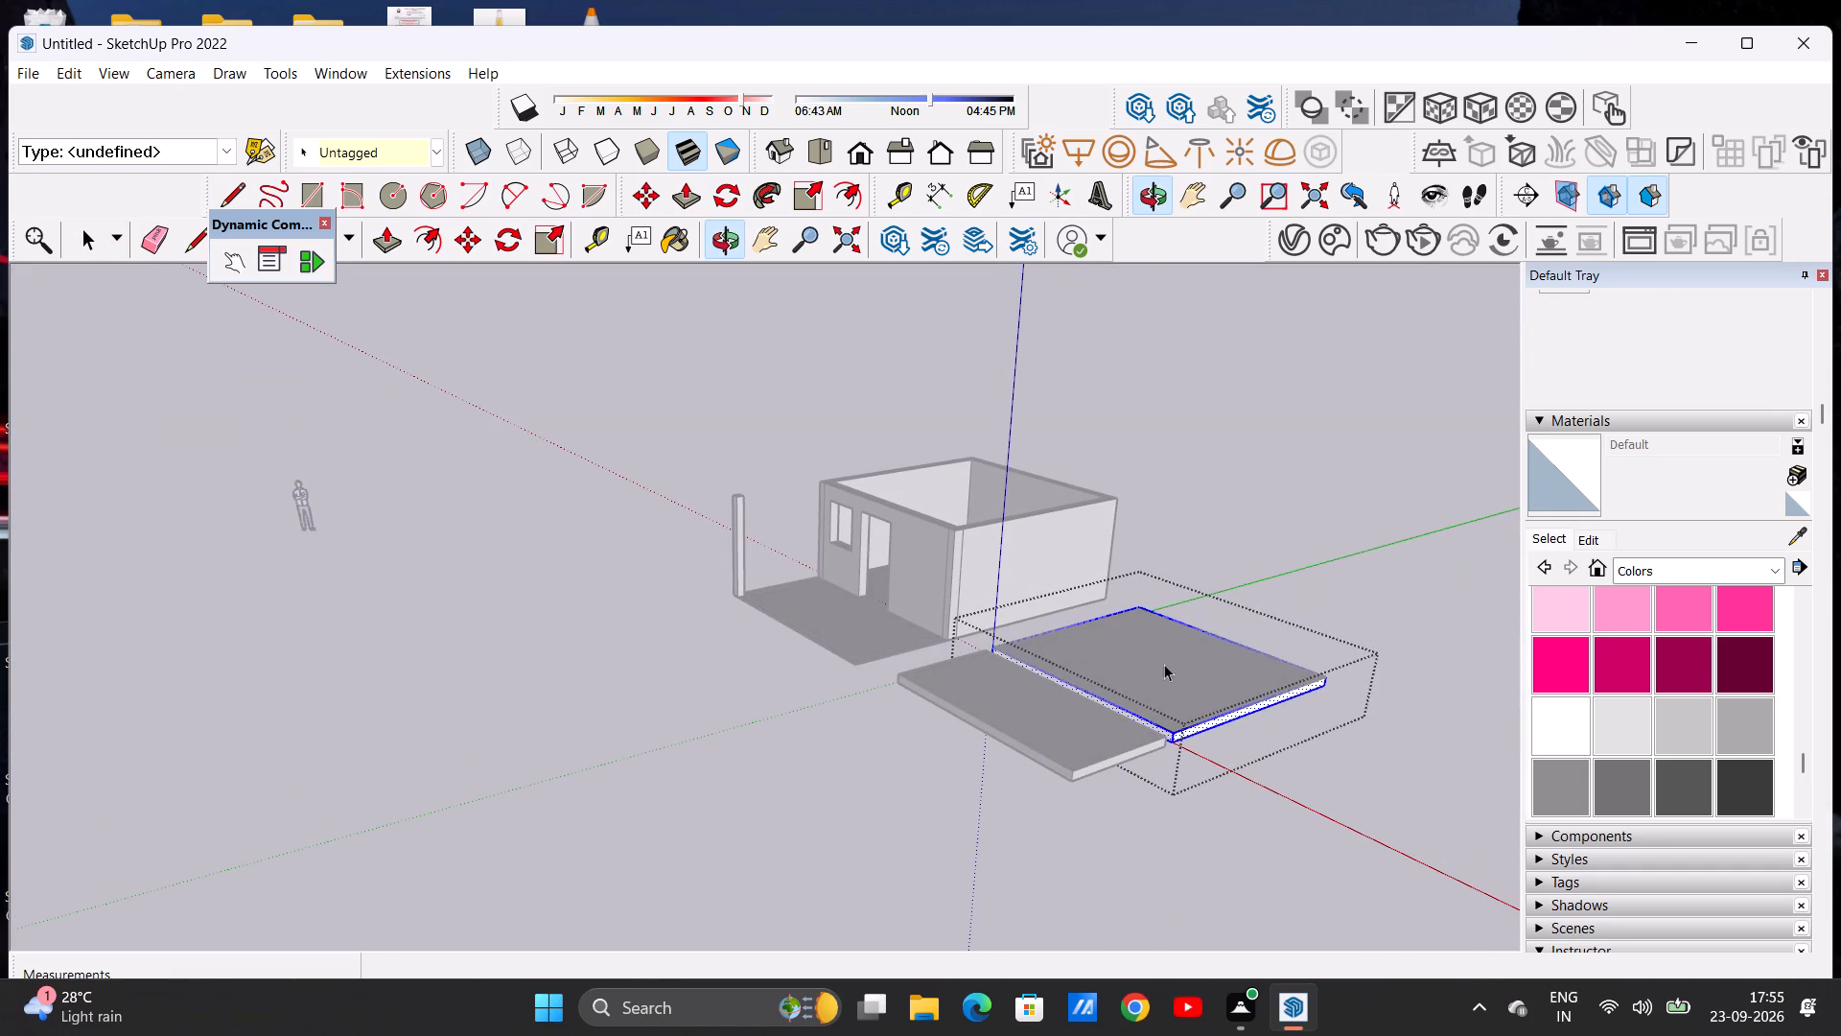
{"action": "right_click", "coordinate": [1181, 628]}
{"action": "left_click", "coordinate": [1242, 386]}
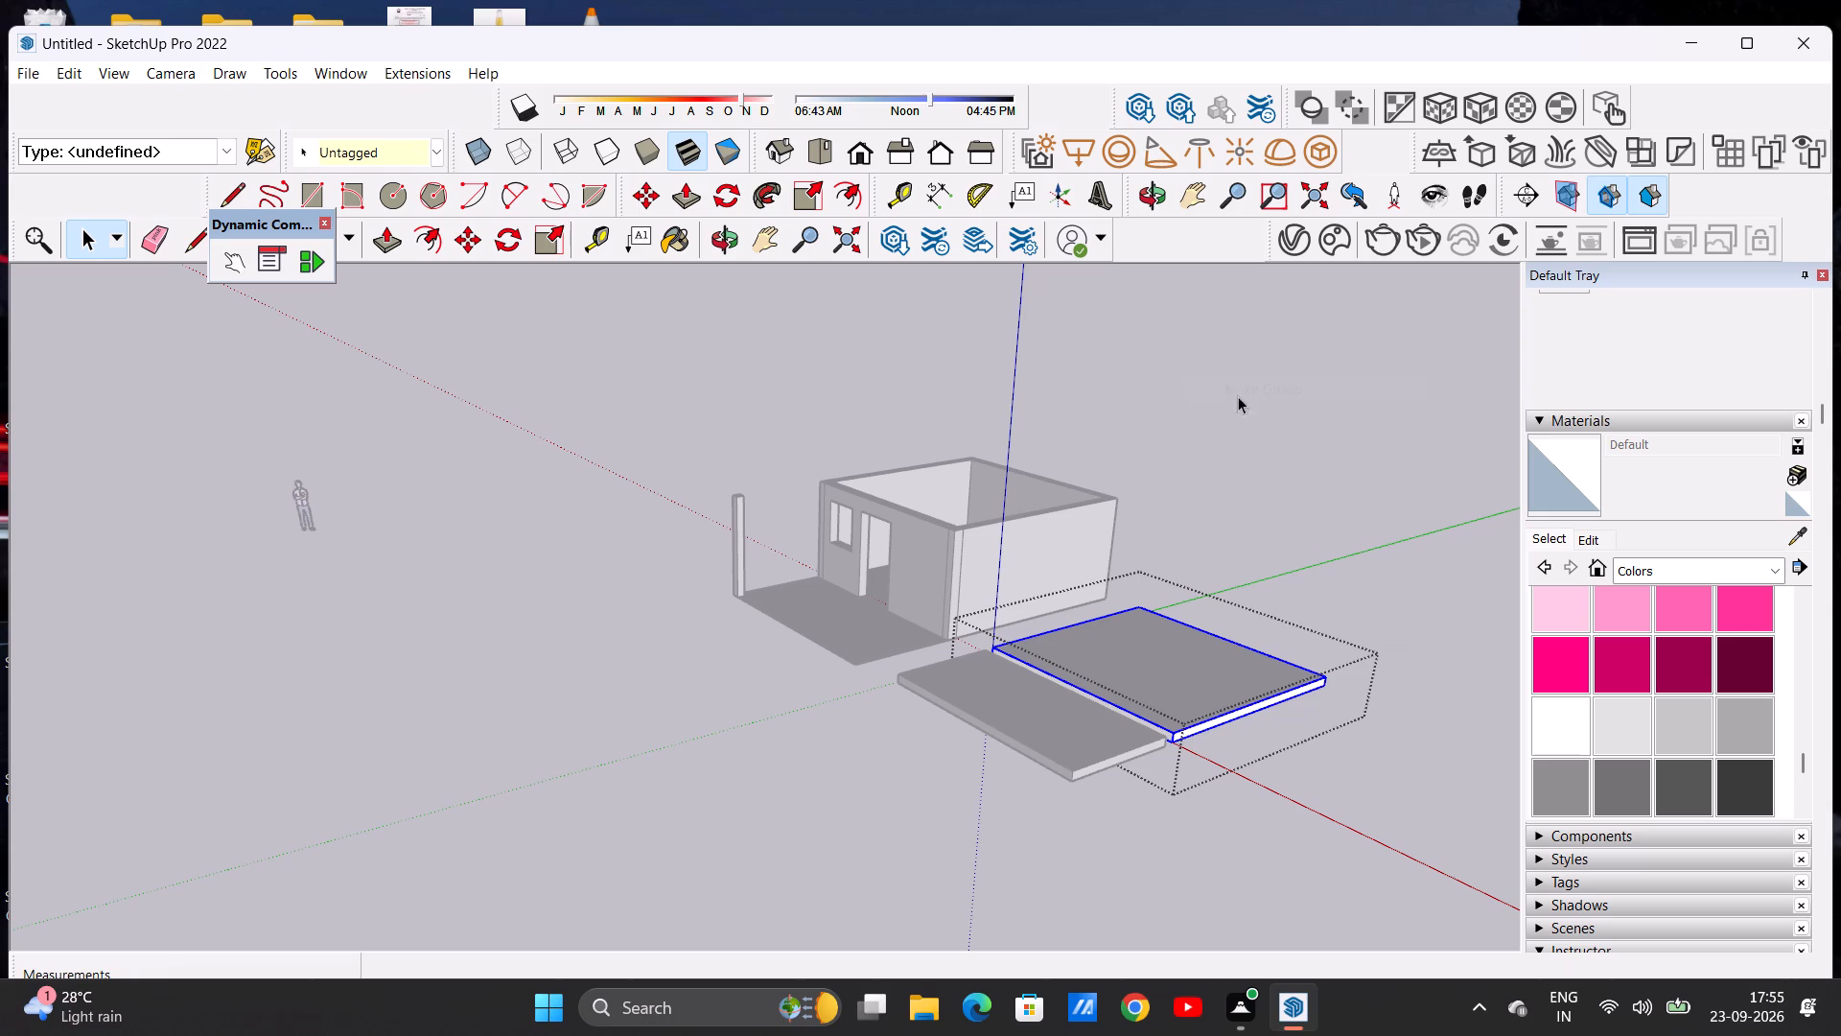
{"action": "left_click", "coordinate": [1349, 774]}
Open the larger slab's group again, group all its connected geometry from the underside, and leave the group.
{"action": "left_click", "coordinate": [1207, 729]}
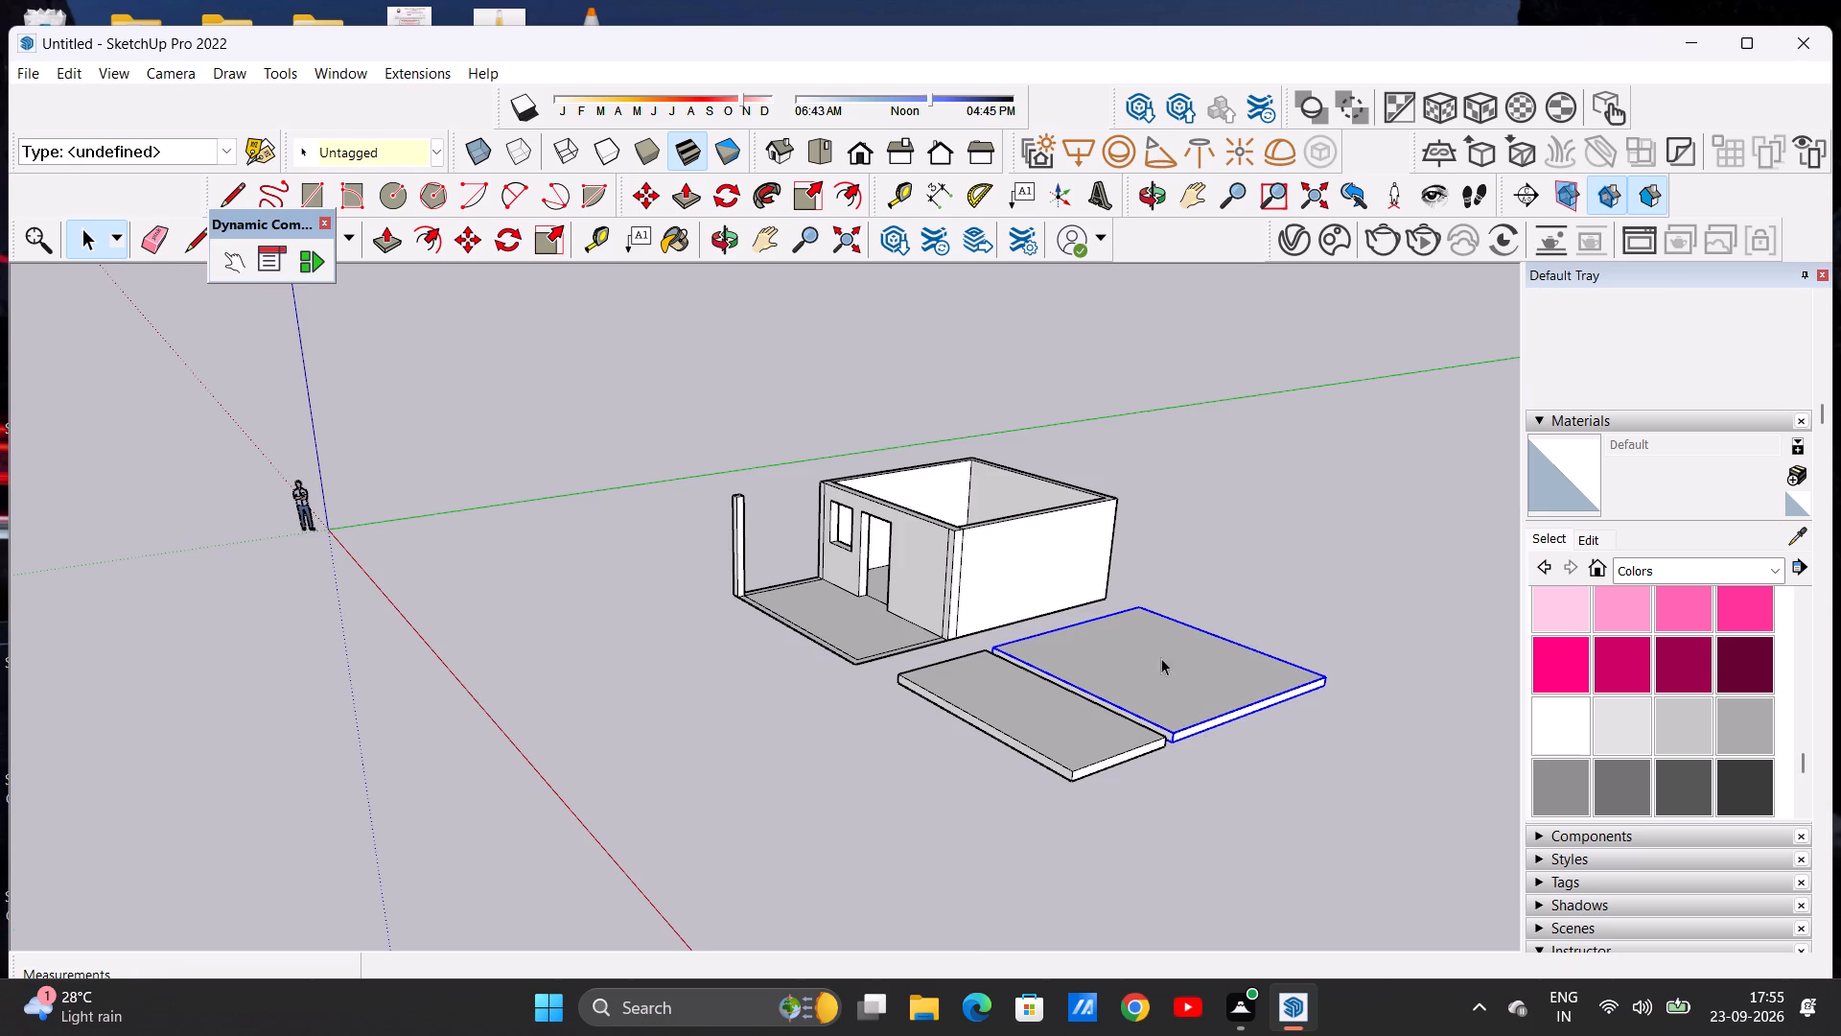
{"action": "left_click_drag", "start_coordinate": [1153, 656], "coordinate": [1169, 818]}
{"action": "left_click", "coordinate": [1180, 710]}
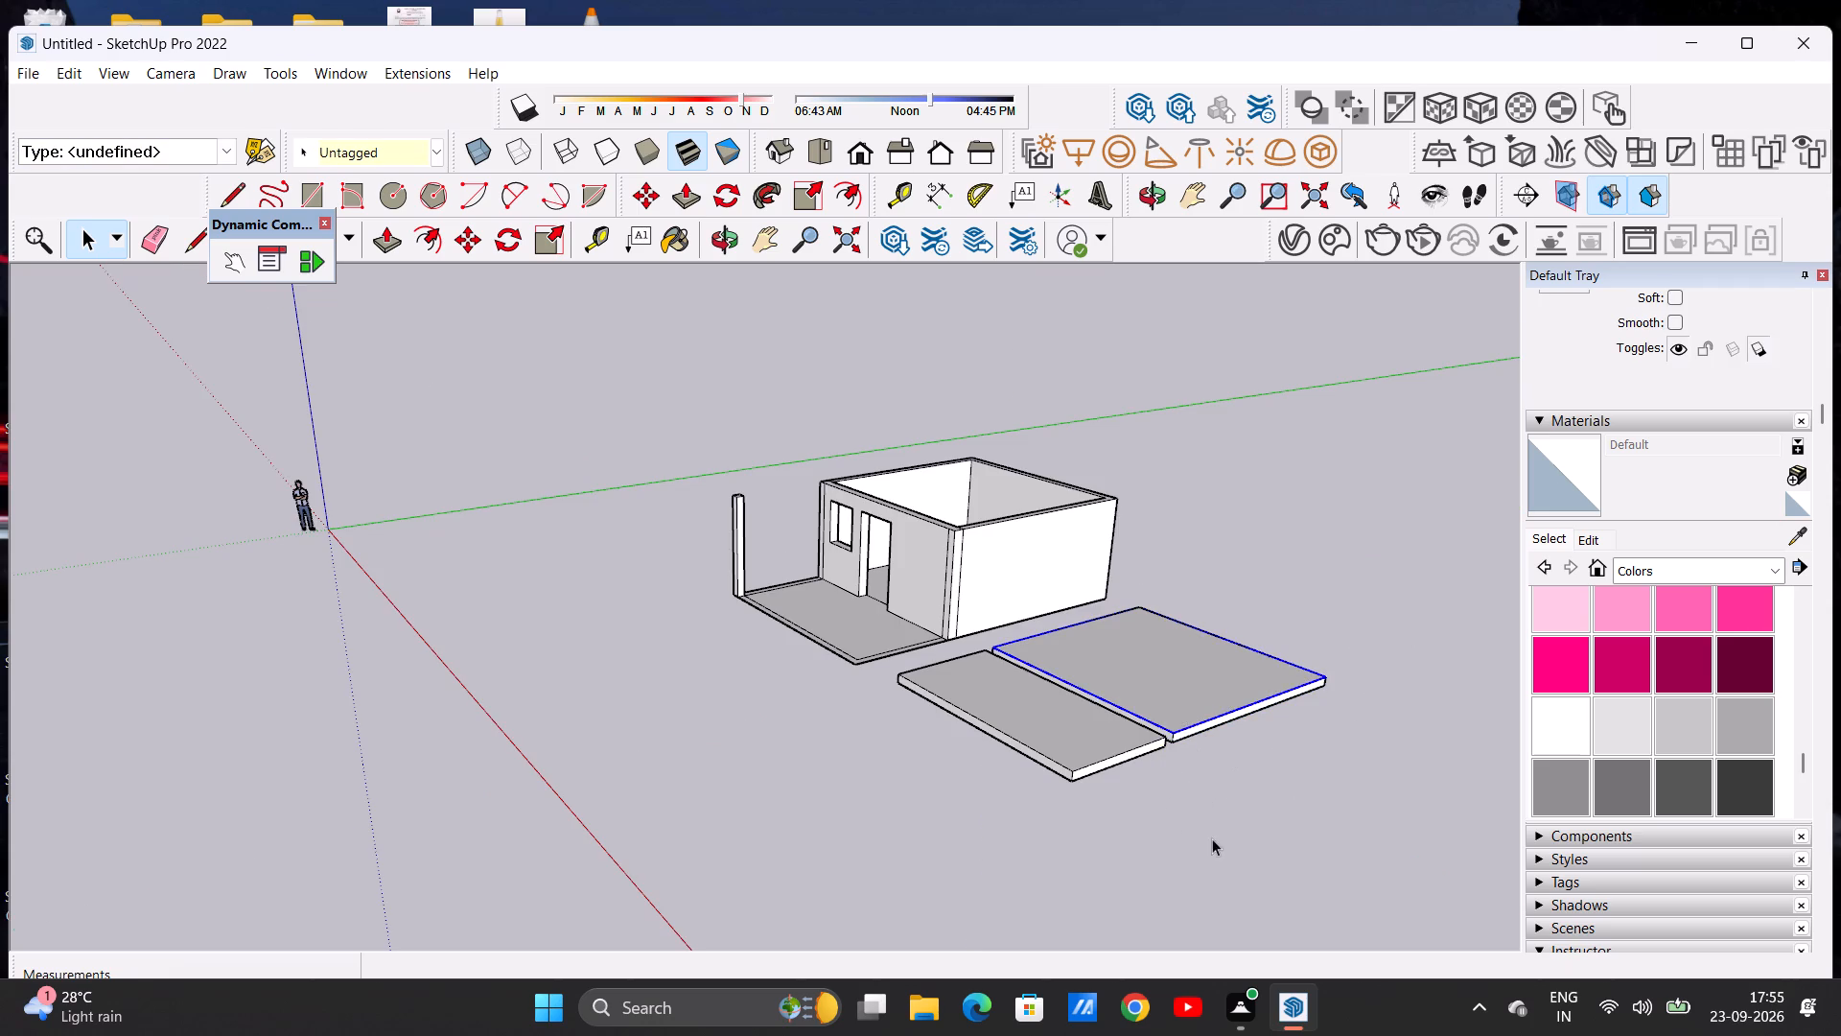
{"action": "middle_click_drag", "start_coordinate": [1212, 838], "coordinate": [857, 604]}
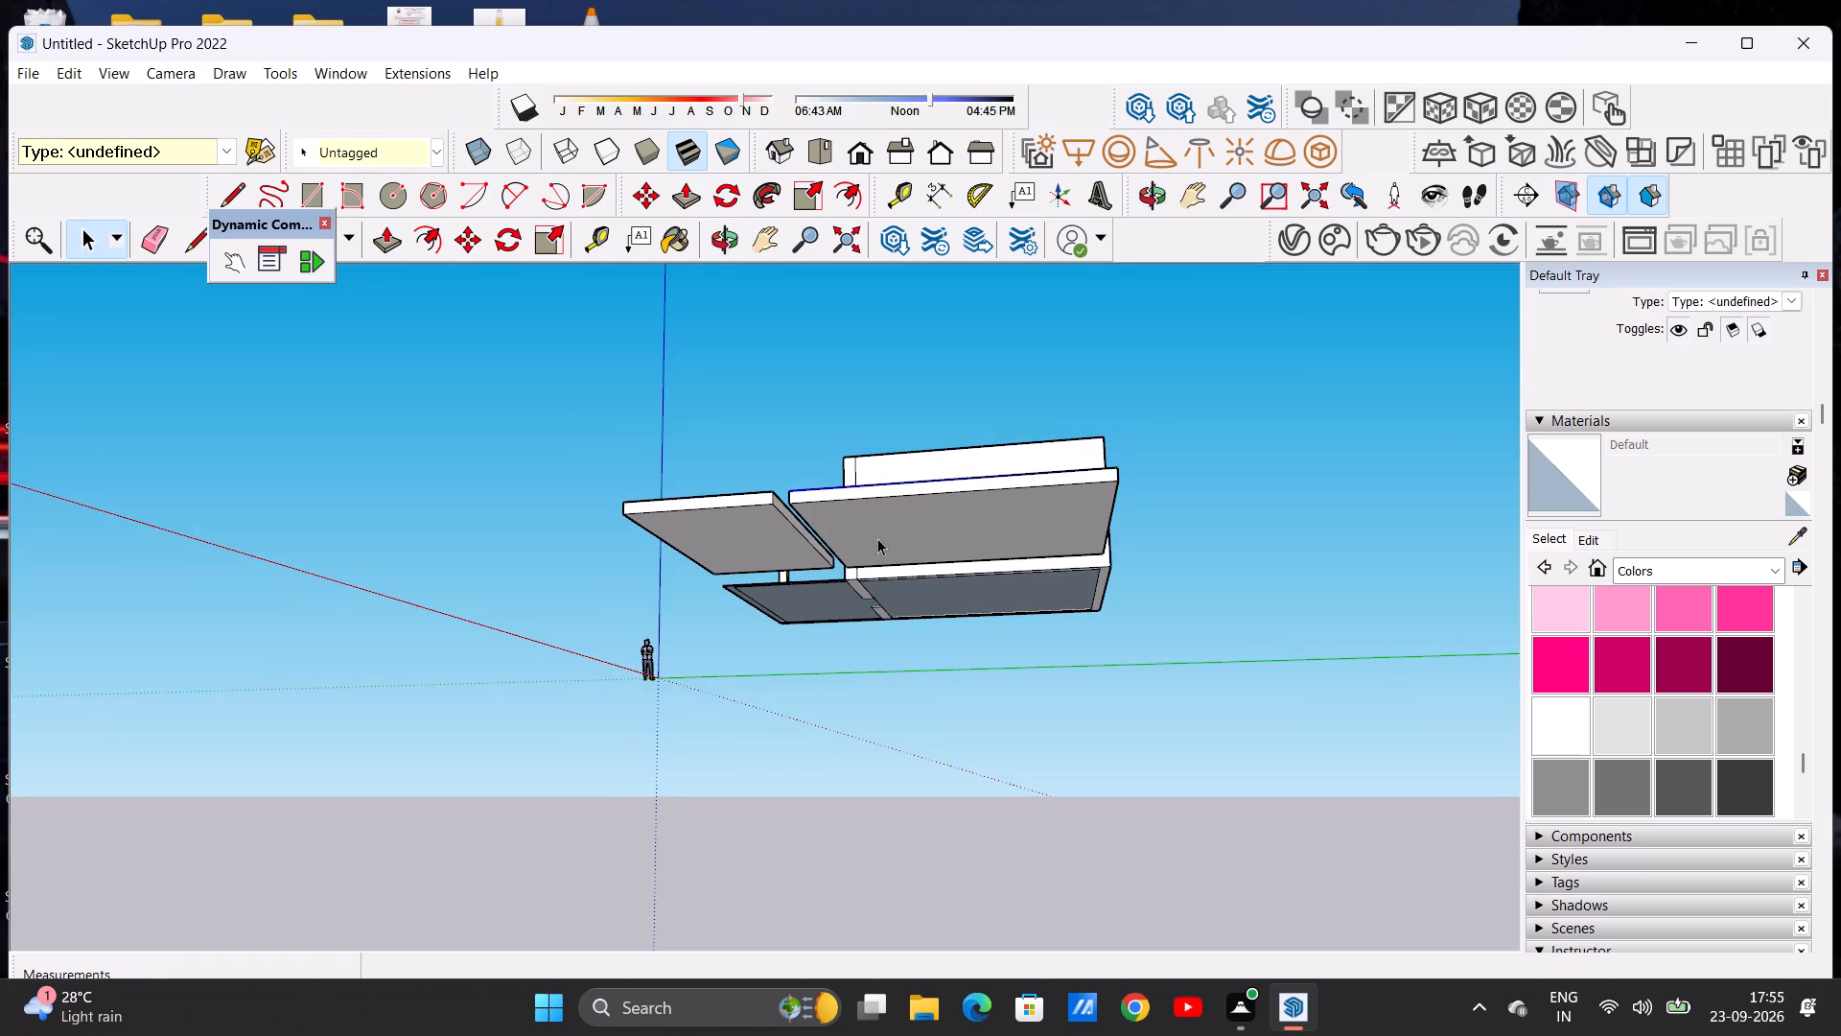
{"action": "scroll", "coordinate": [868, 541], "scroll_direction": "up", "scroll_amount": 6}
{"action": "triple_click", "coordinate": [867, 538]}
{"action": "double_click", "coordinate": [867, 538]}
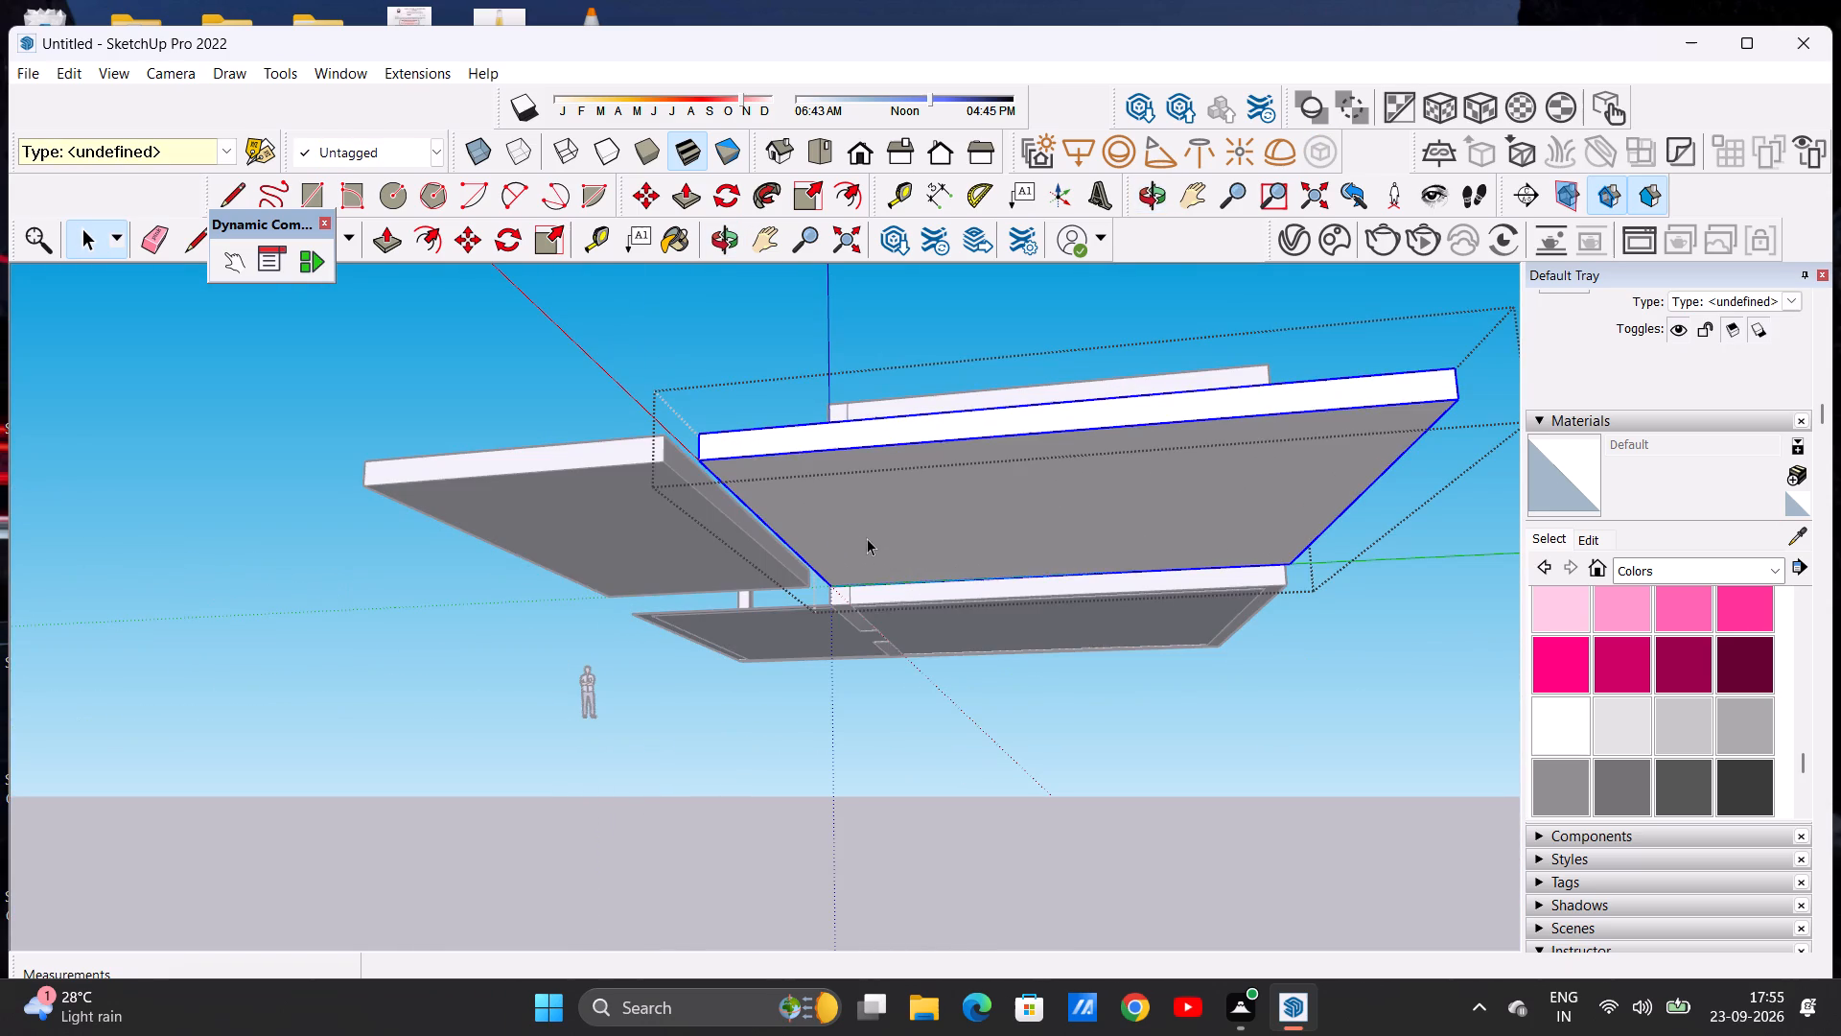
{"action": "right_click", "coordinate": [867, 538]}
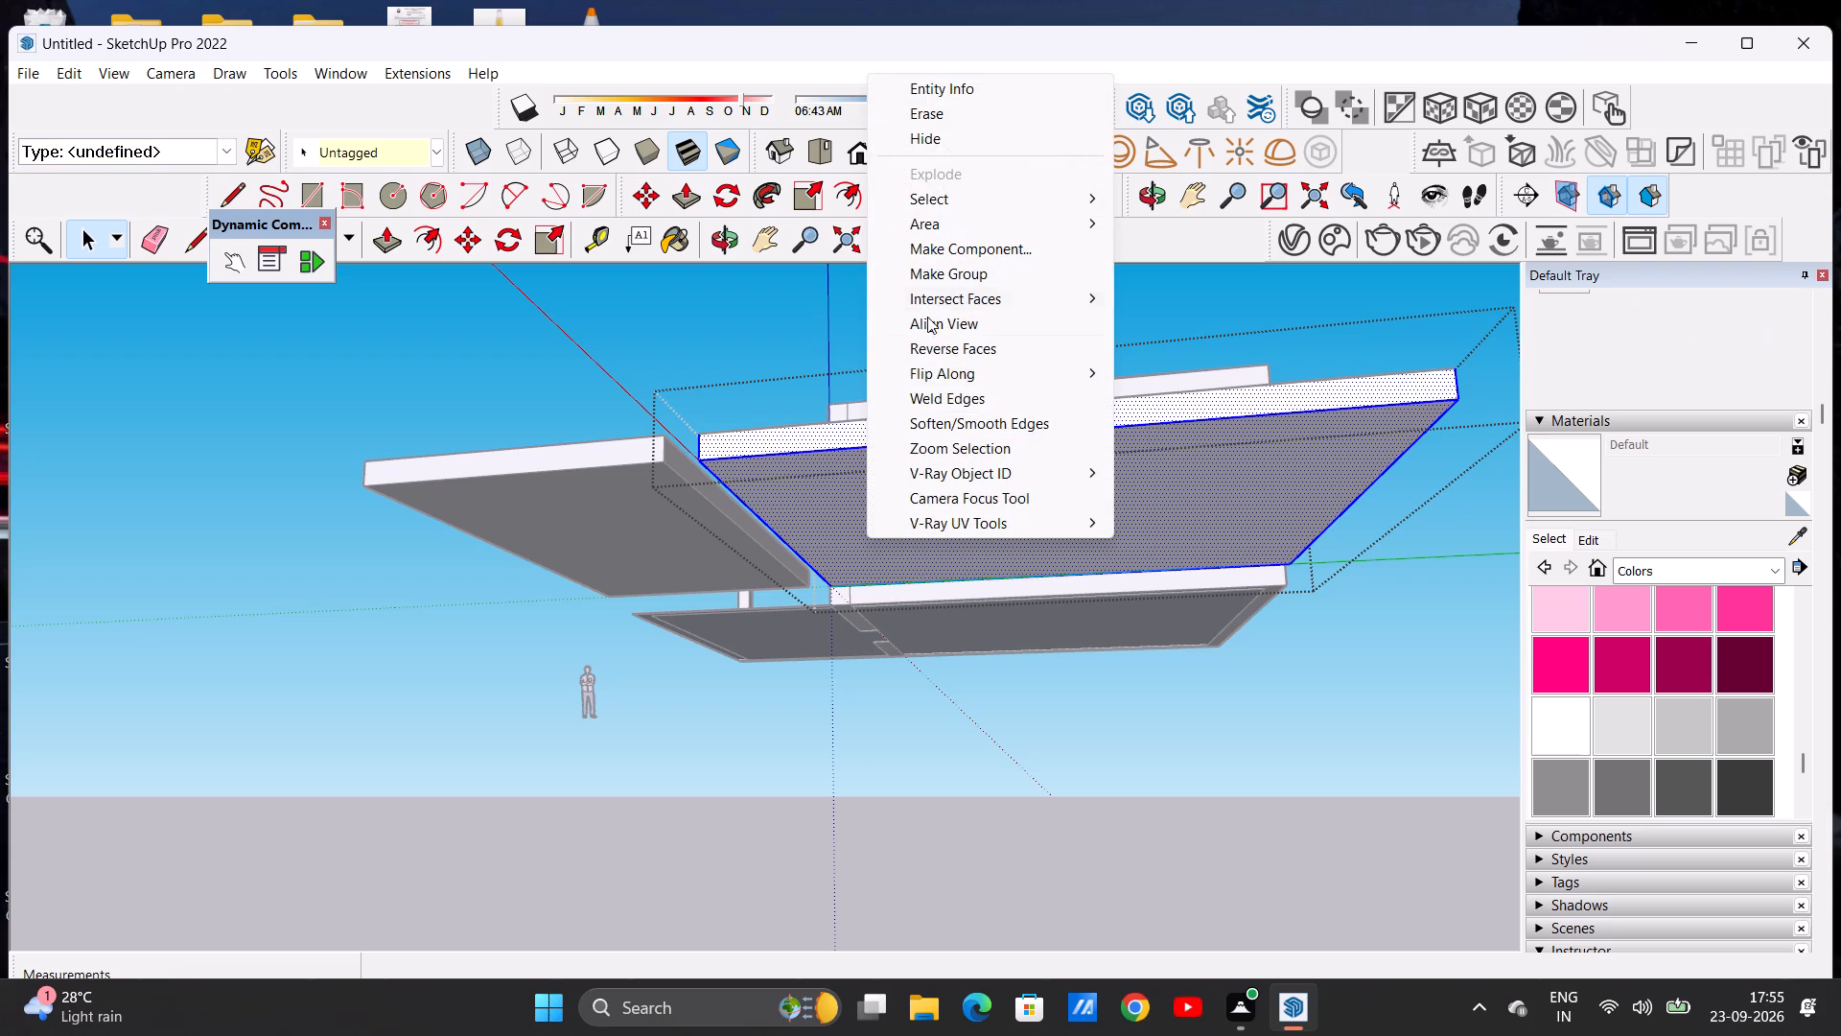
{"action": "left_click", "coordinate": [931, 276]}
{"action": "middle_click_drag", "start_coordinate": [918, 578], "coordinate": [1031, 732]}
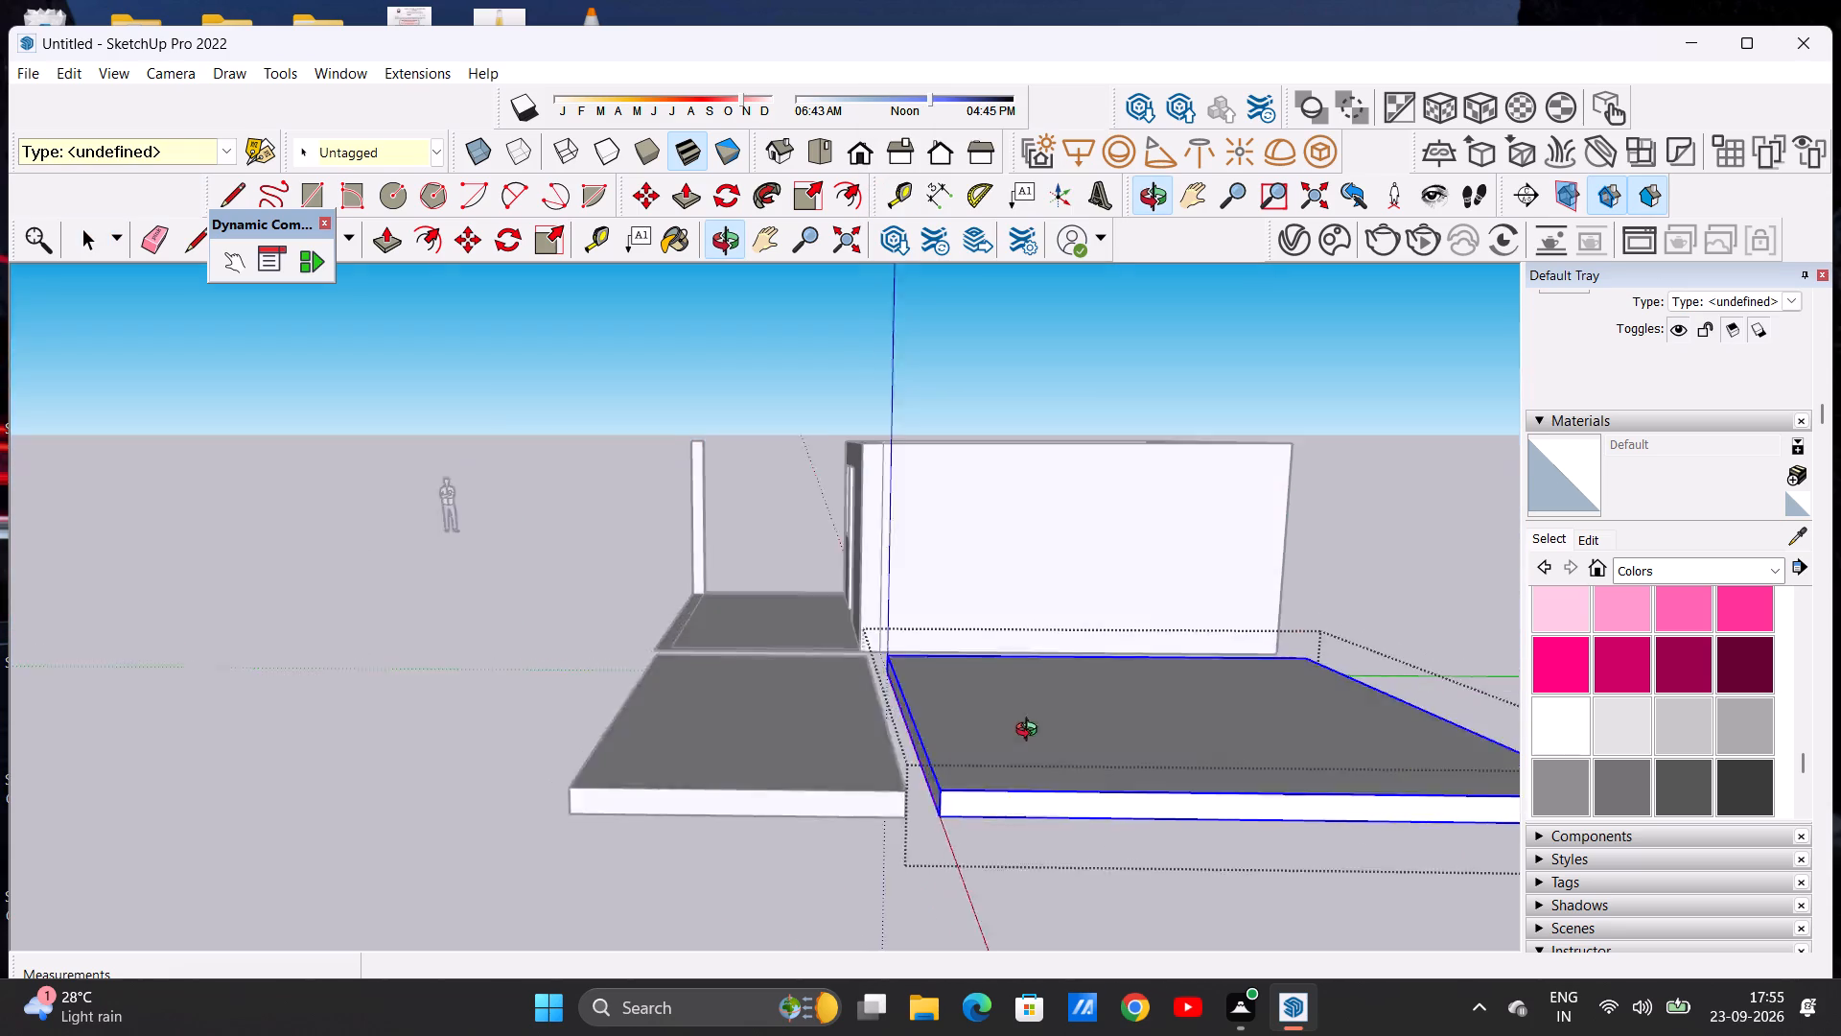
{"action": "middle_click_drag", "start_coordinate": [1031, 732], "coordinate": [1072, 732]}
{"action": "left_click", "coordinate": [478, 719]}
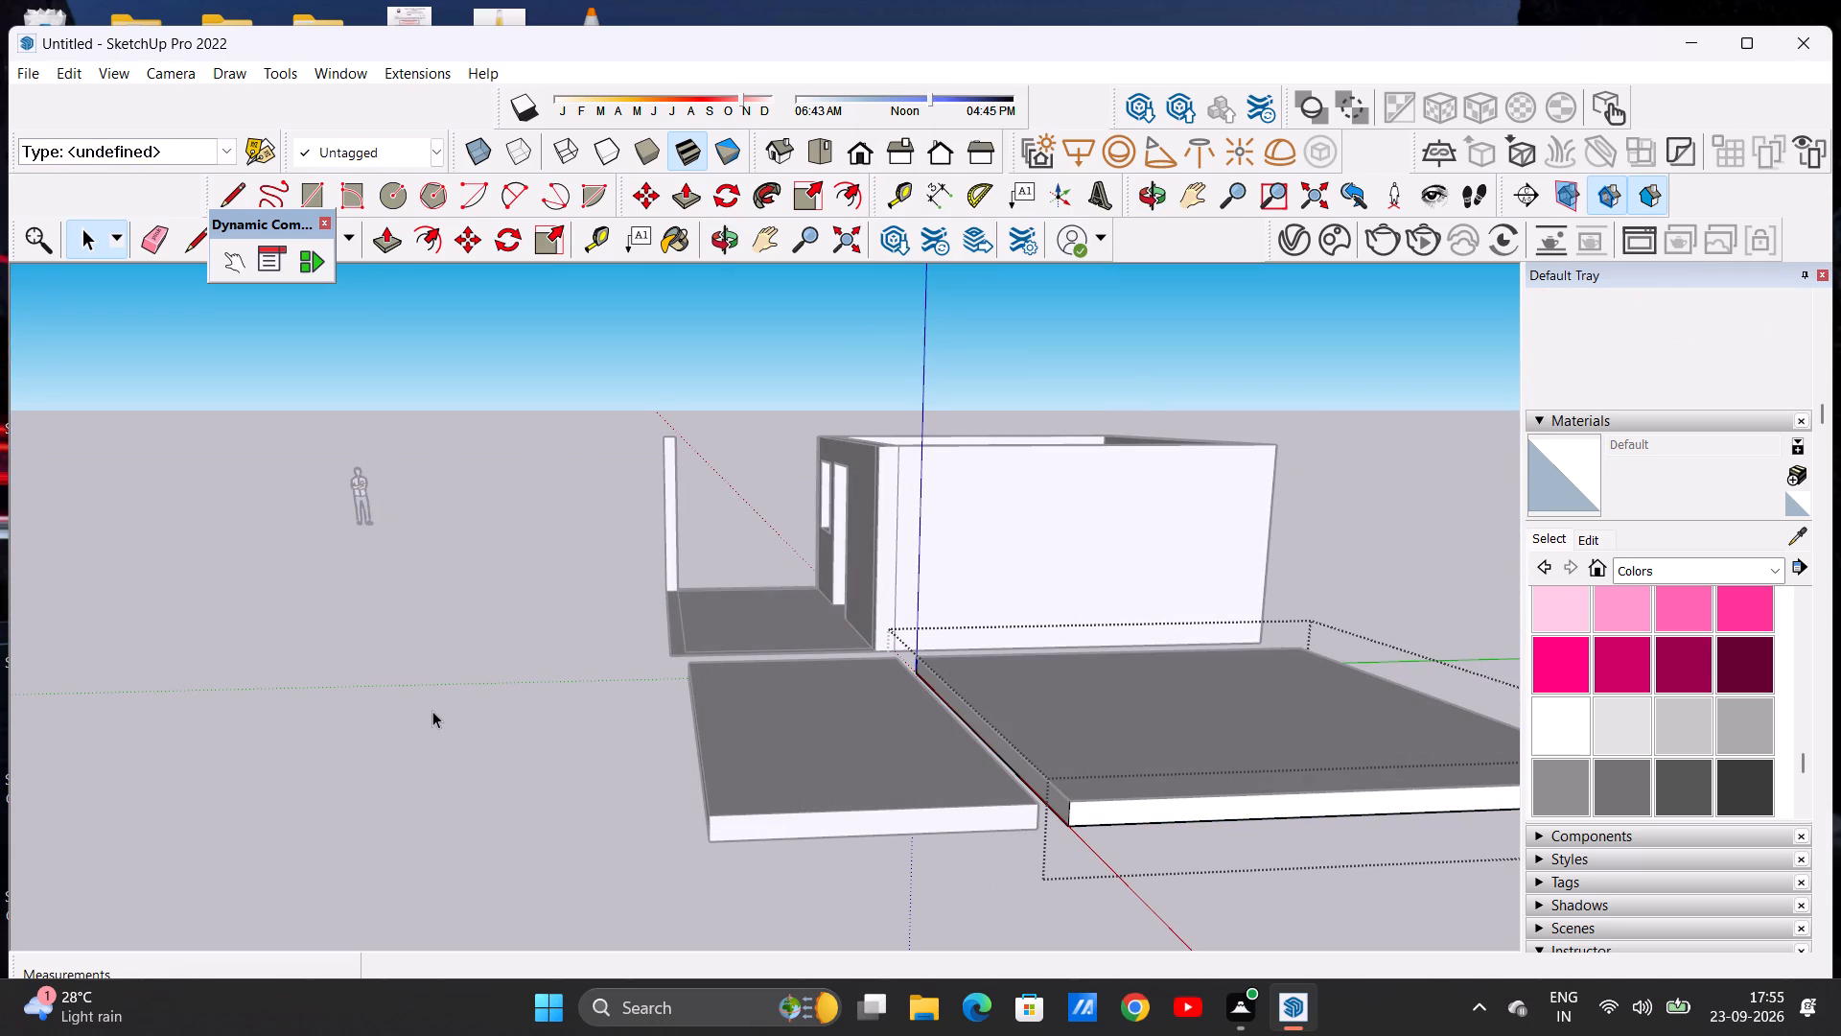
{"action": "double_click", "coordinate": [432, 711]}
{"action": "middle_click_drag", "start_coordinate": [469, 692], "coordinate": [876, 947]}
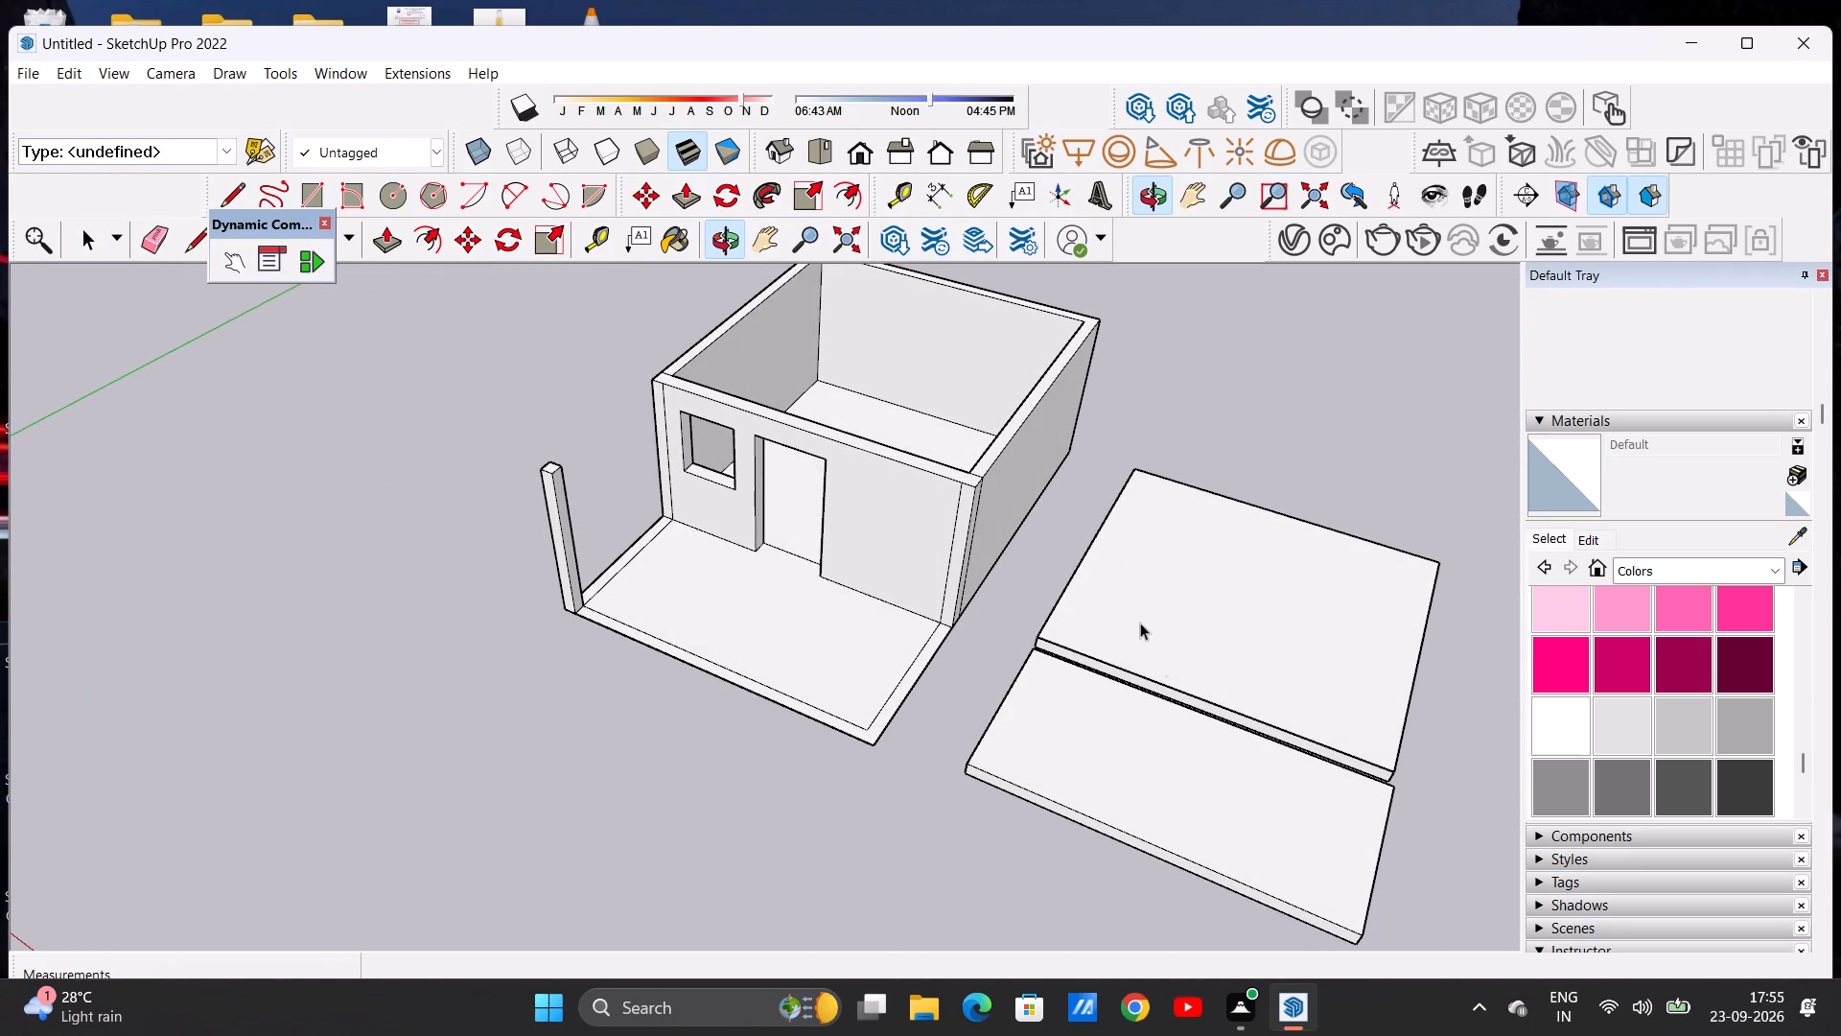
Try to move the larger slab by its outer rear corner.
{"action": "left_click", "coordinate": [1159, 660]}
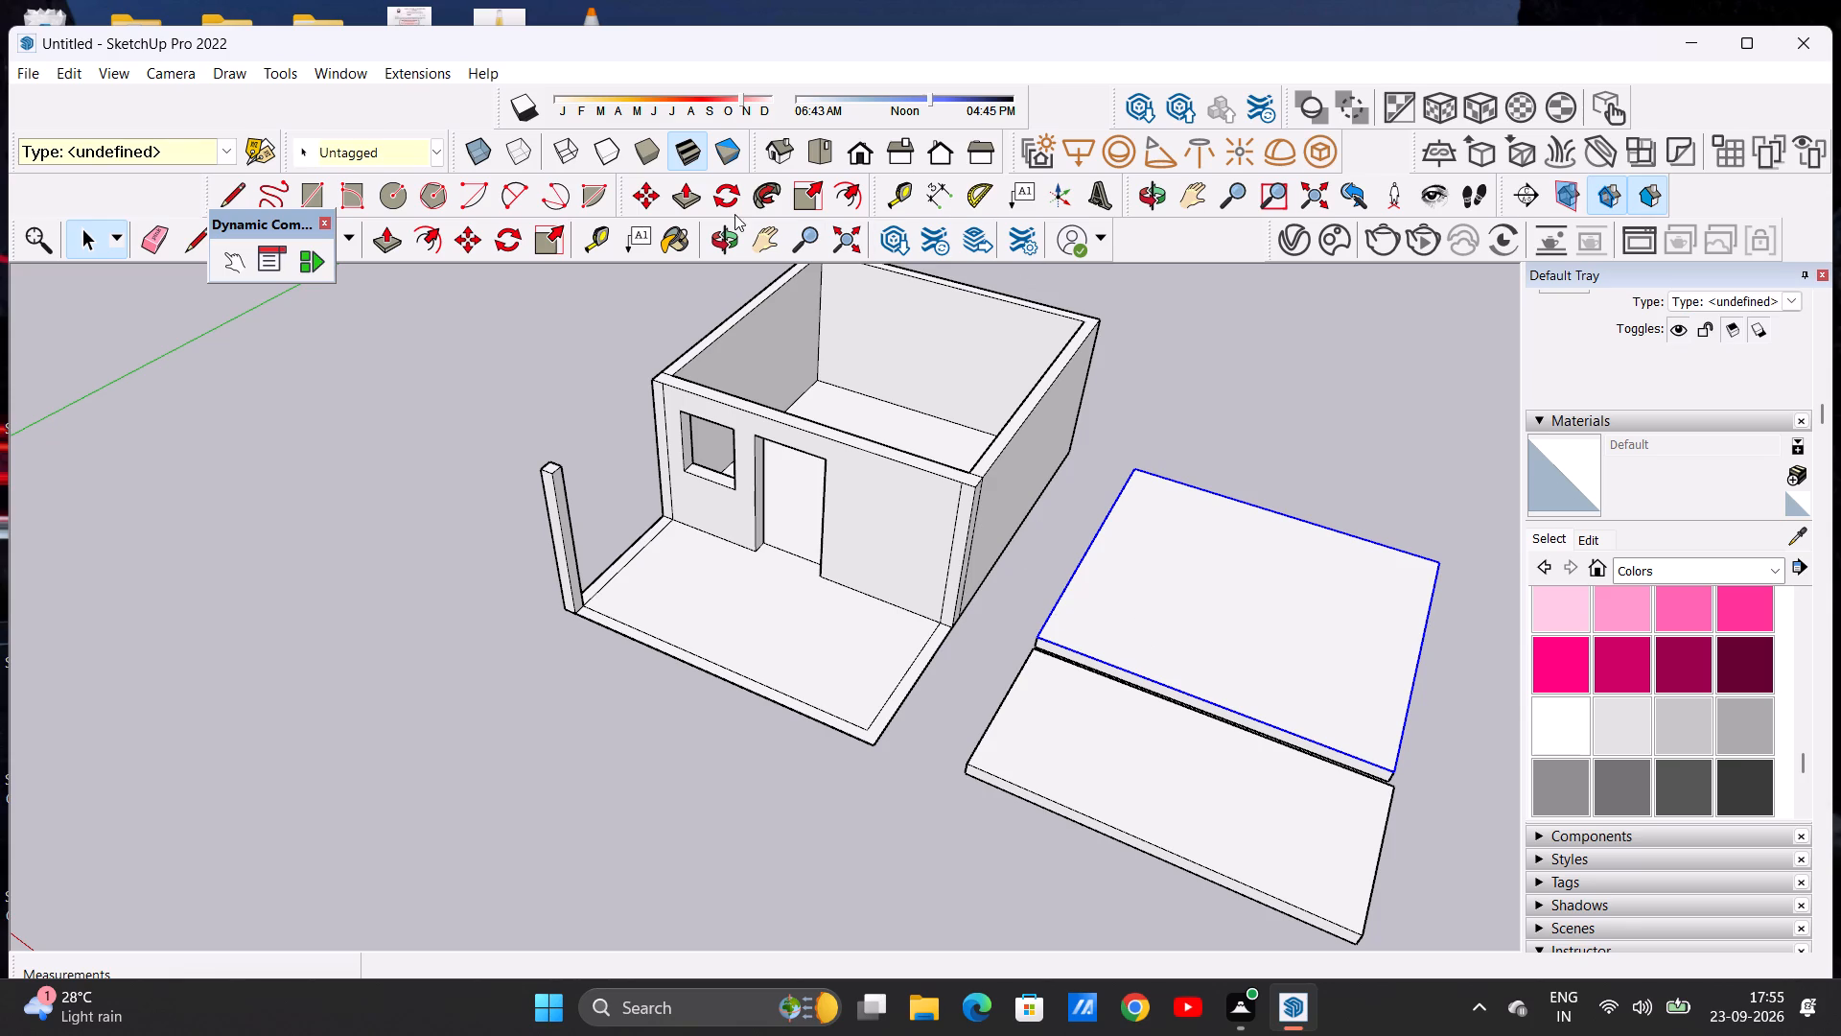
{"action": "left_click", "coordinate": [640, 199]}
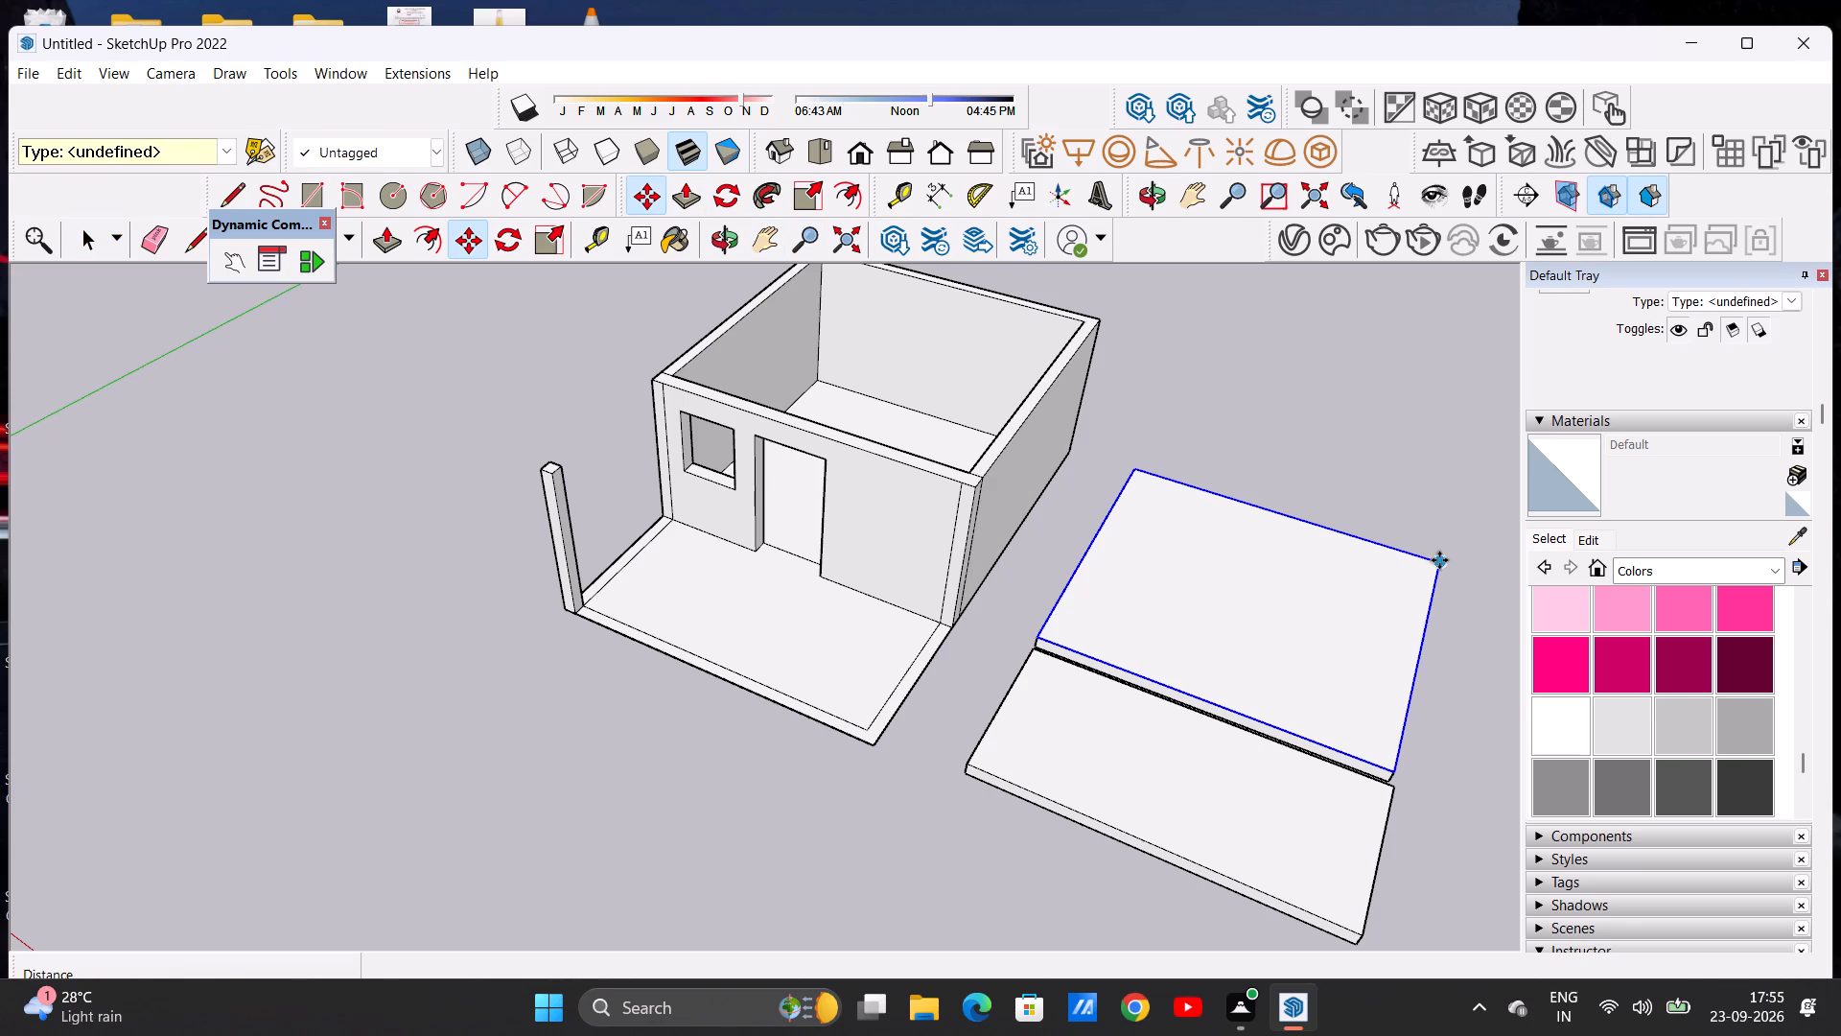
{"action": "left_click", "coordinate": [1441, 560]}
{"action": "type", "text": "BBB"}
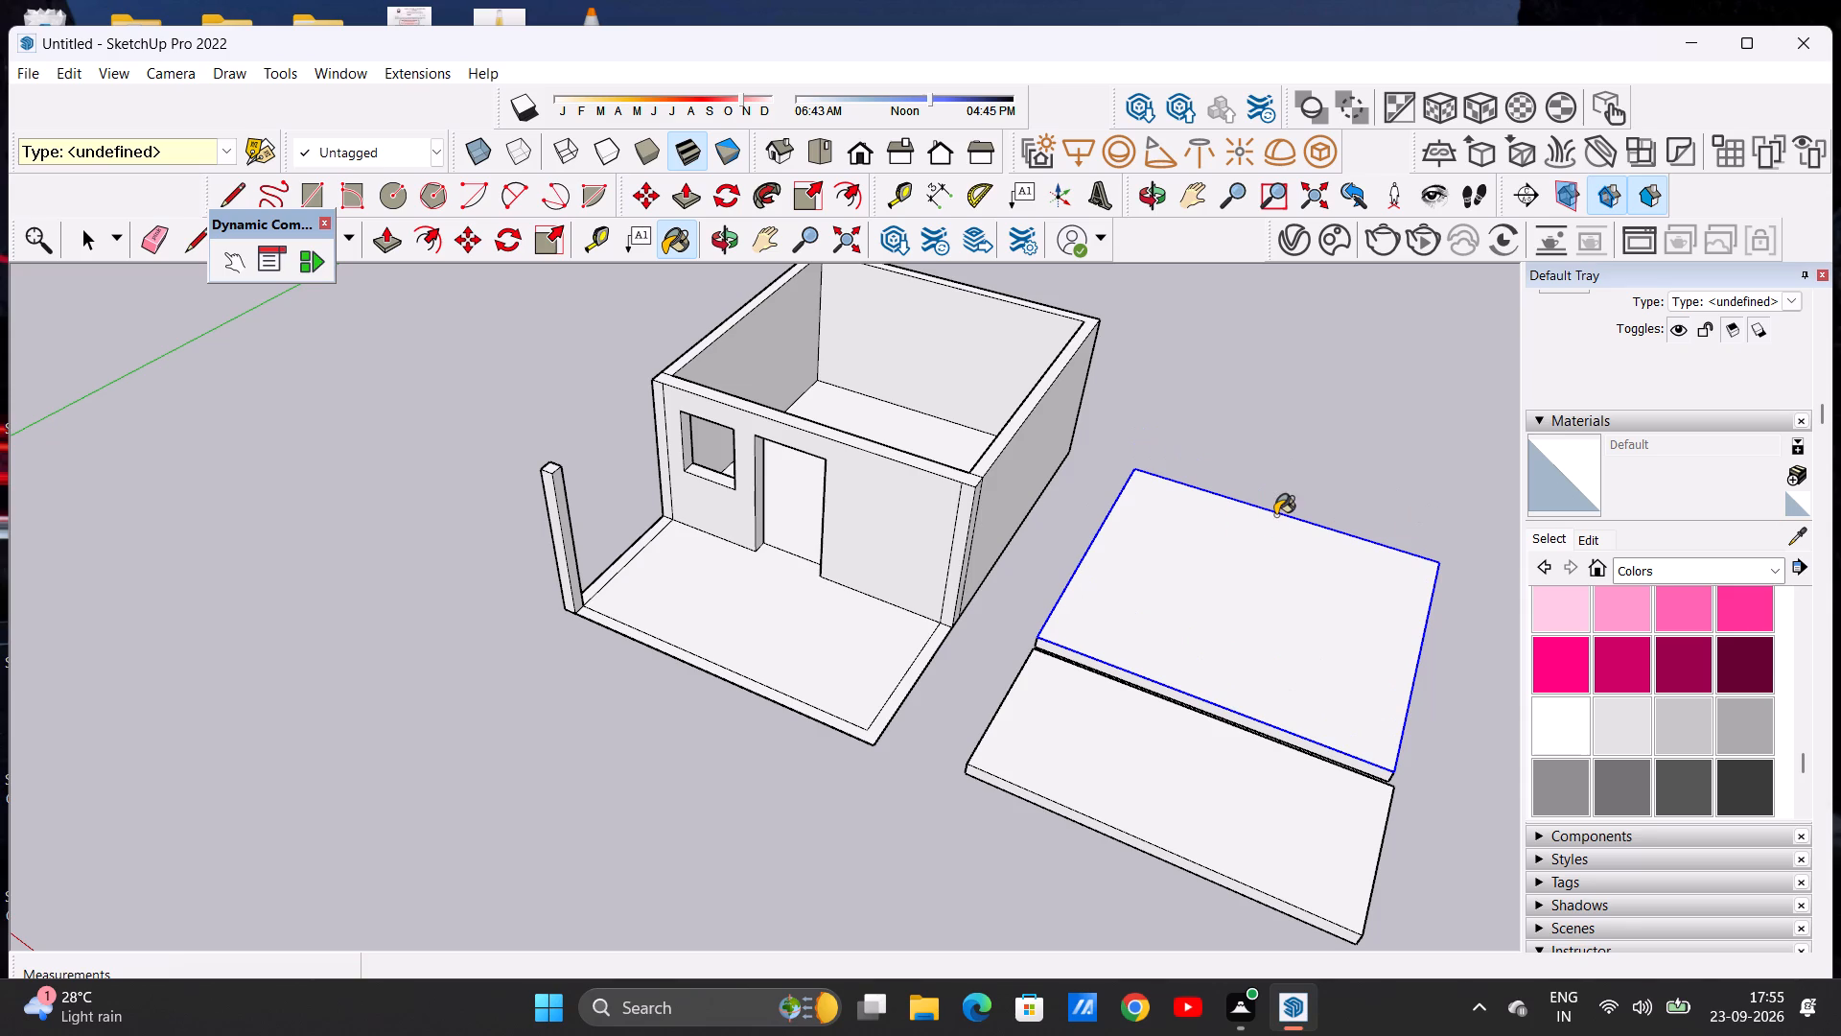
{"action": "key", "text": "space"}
Delete the larger slab's group, picking it from its underside.
{"action": "scroll", "coordinate": [1243, 515], "scroll_direction": "down", "scroll_amount": 5}
{"action": "scroll", "coordinate": [1333, 605], "scroll_direction": "up", "scroll_amount": 6}
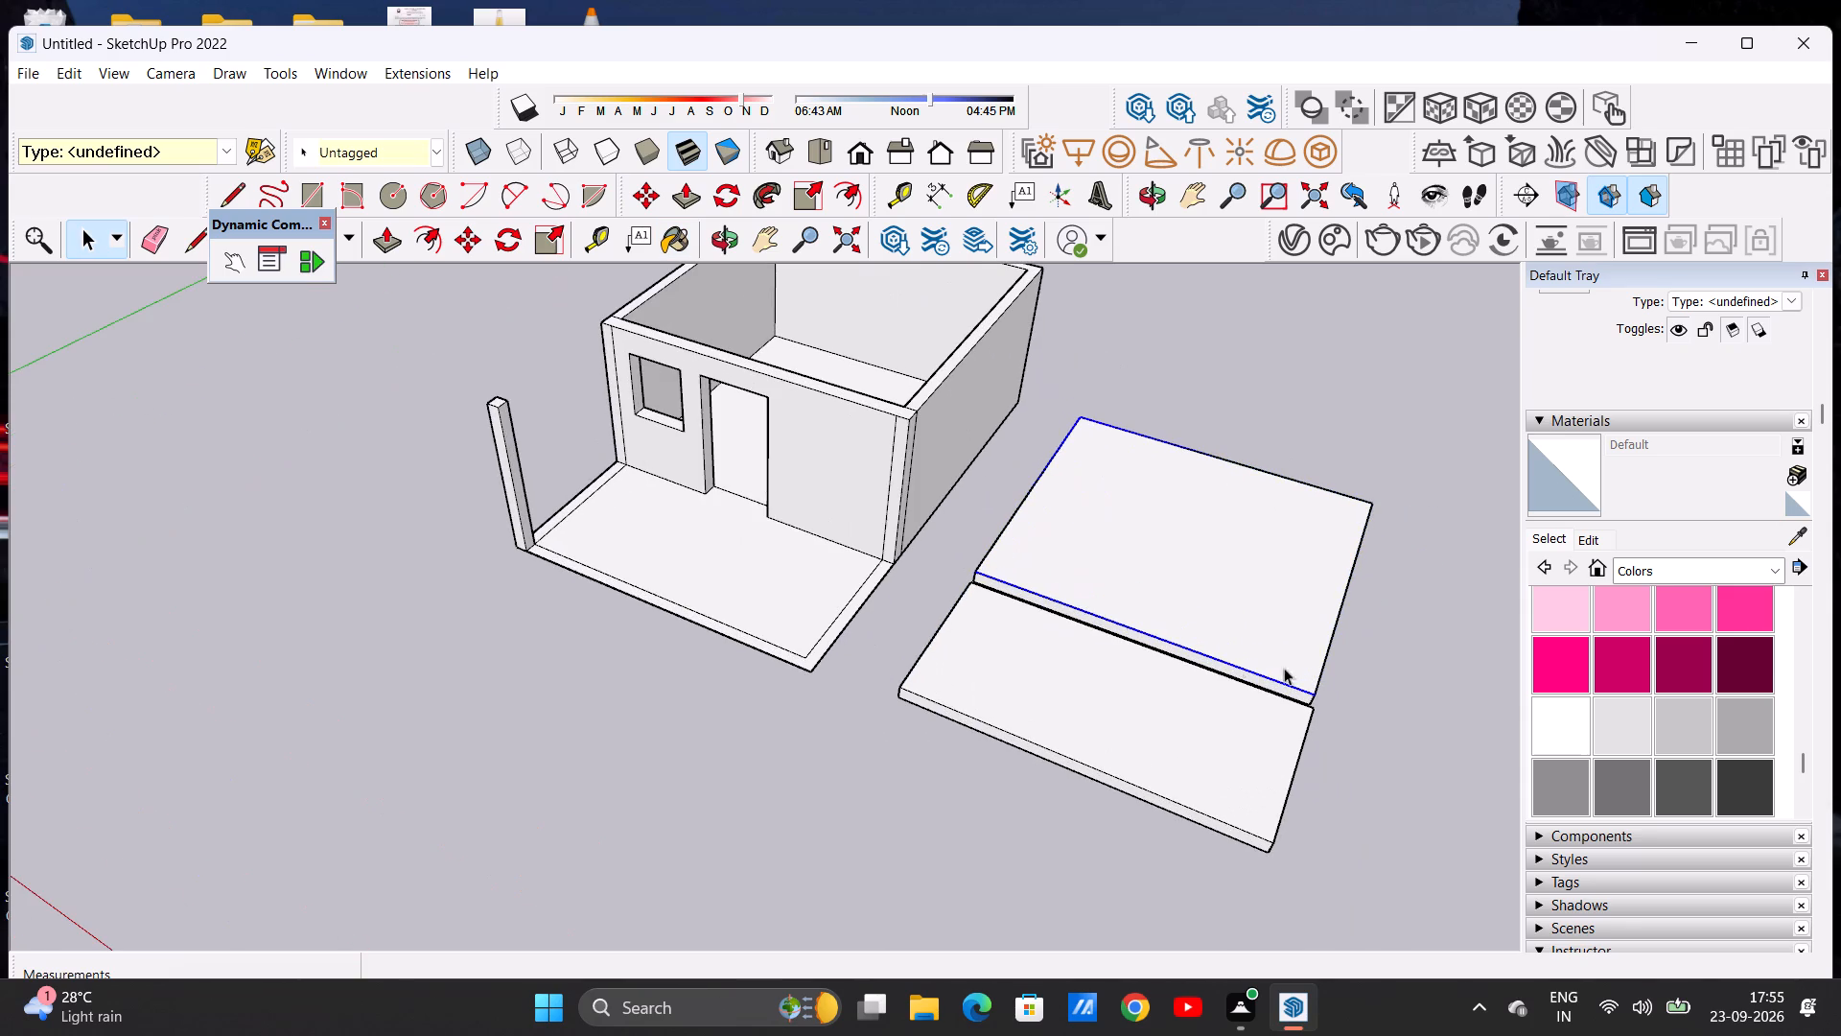
{"action": "middle_click_drag", "start_coordinate": [1382, 728], "coordinate": [1154, 563]}
{"action": "middle_click_drag", "start_coordinate": [1354, 821], "coordinate": [1202, 584]}
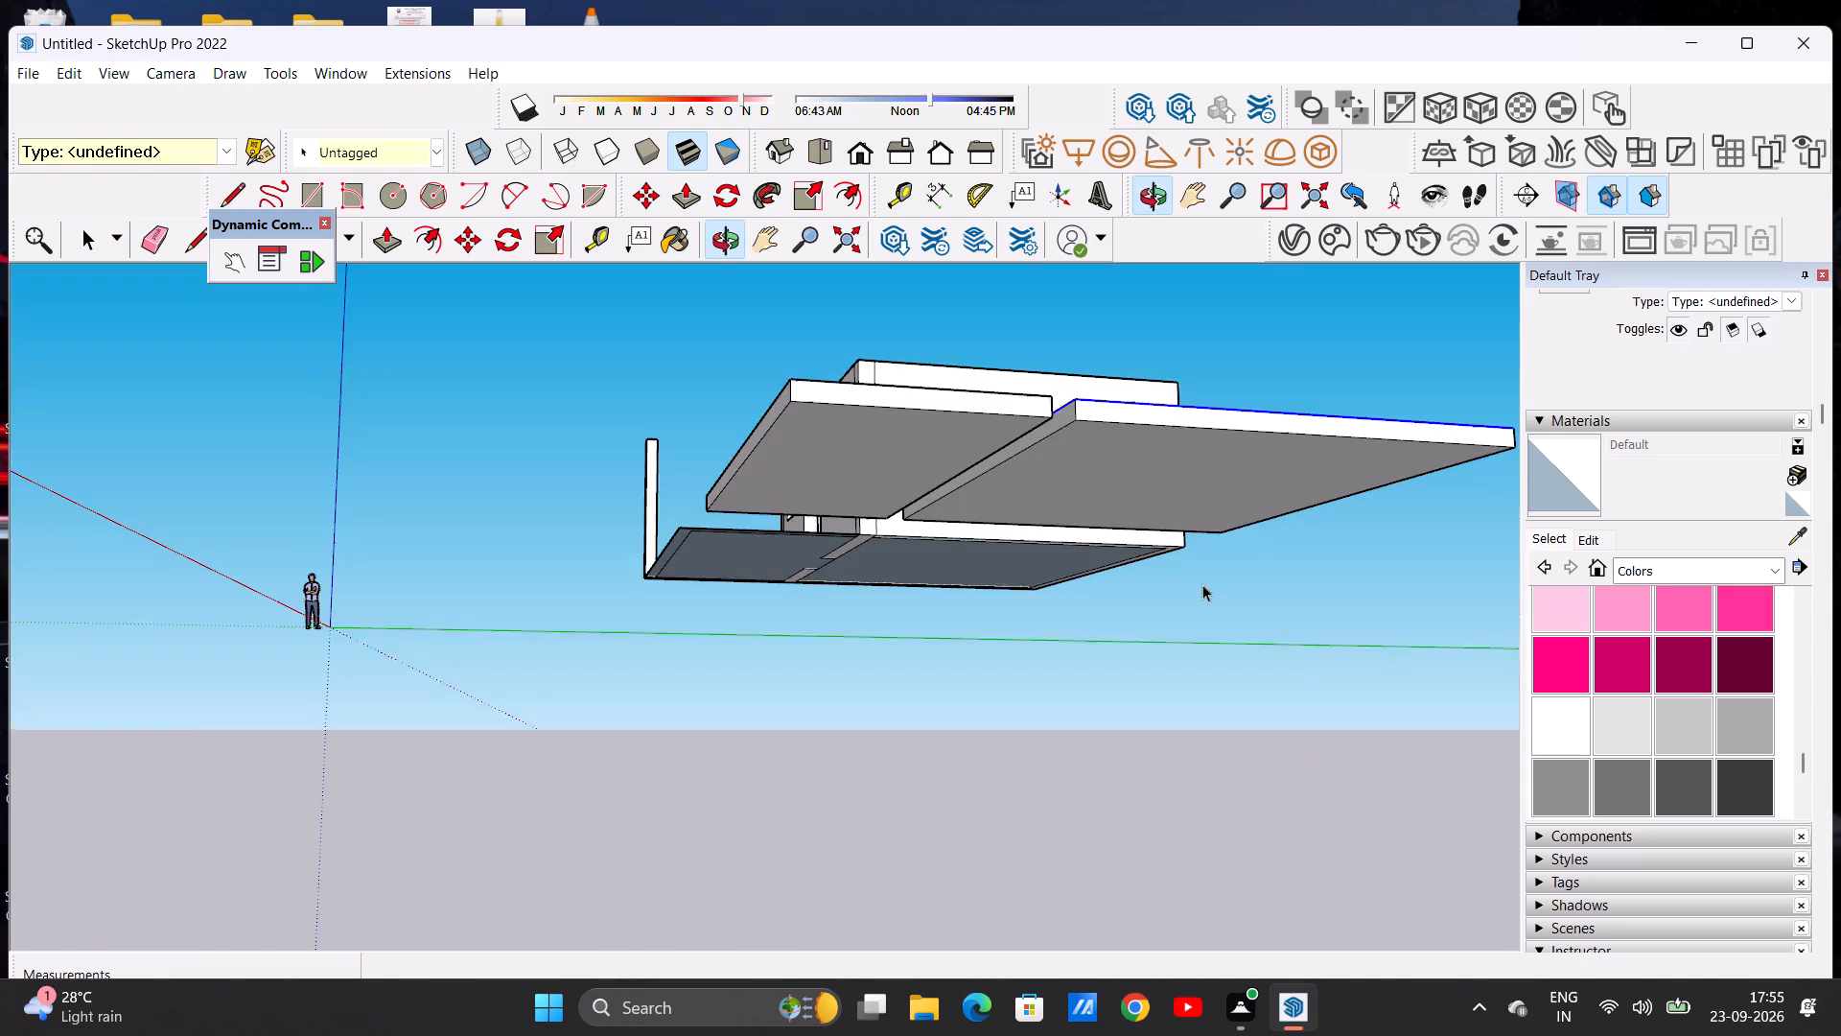
{"action": "middle_click_drag", "start_coordinate": [1202, 584], "coordinate": [1211, 600]}
{"action": "left_click", "coordinate": [1137, 444]}
{"action": "middle_click_drag", "start_coordinate": [1205, 574], "coordinate": [1212, 787]}
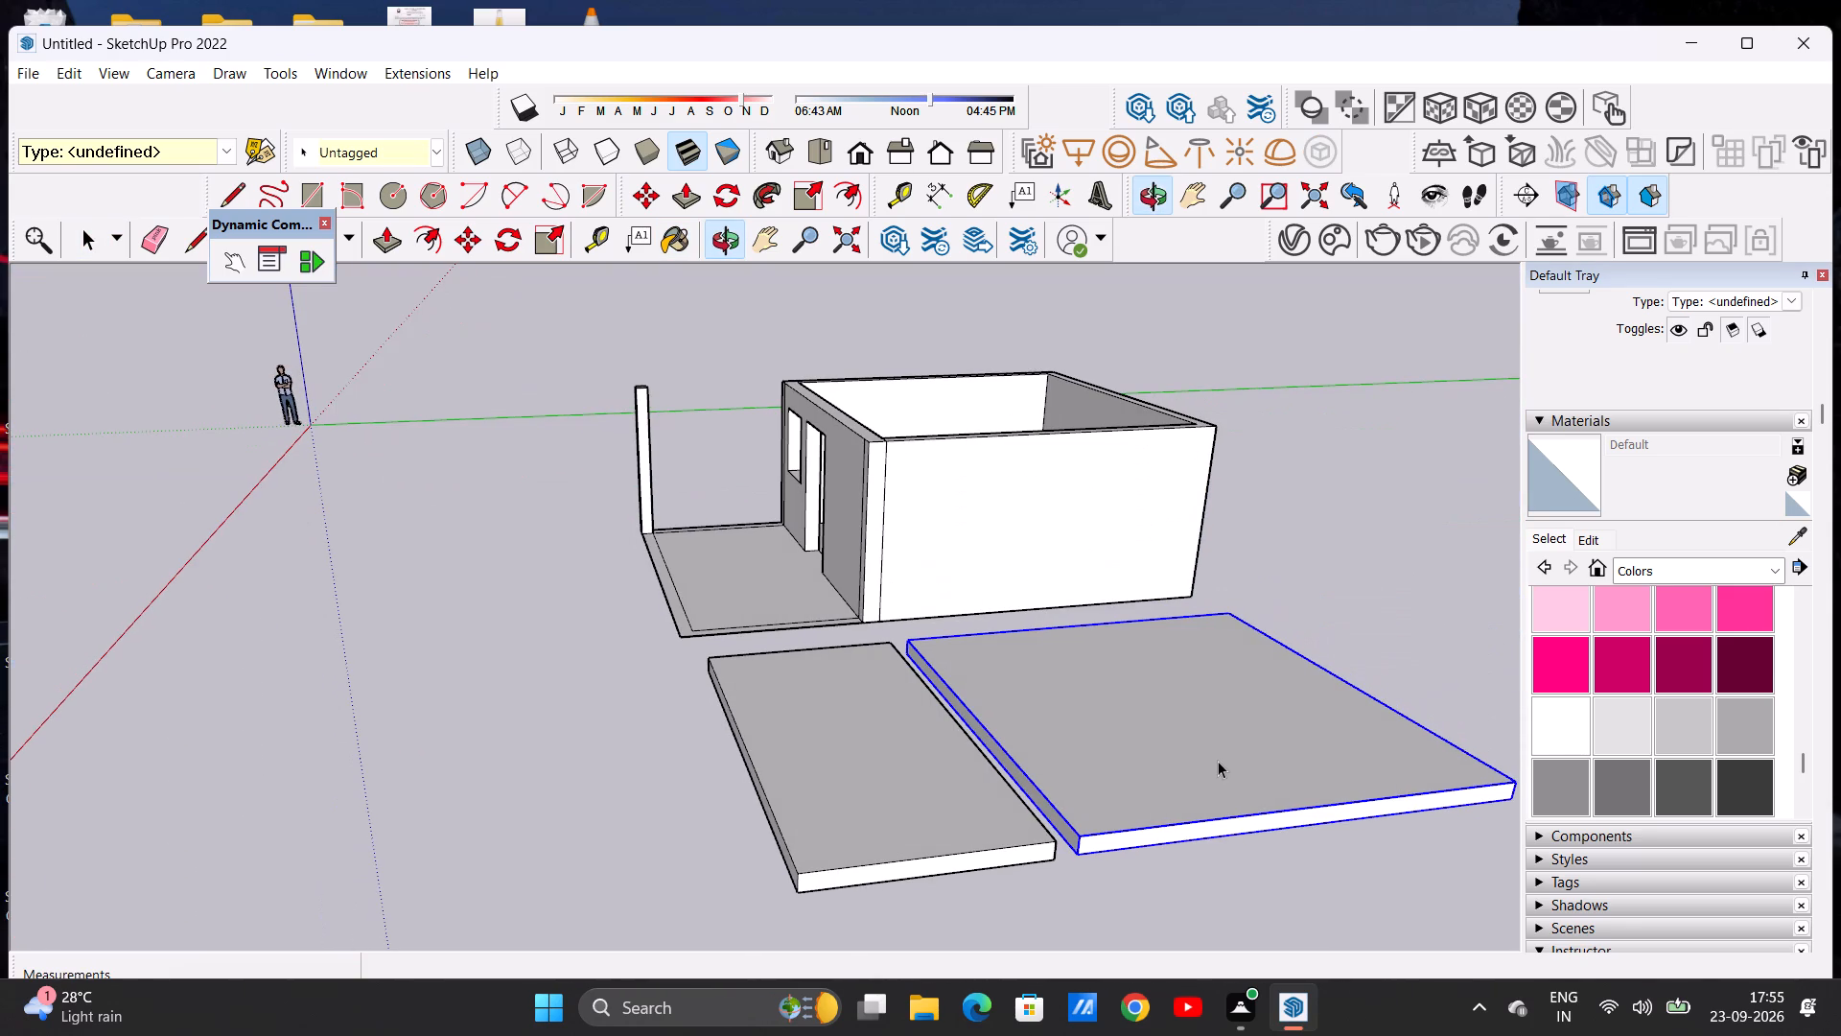
{"action": "key", "text": "Delete"}
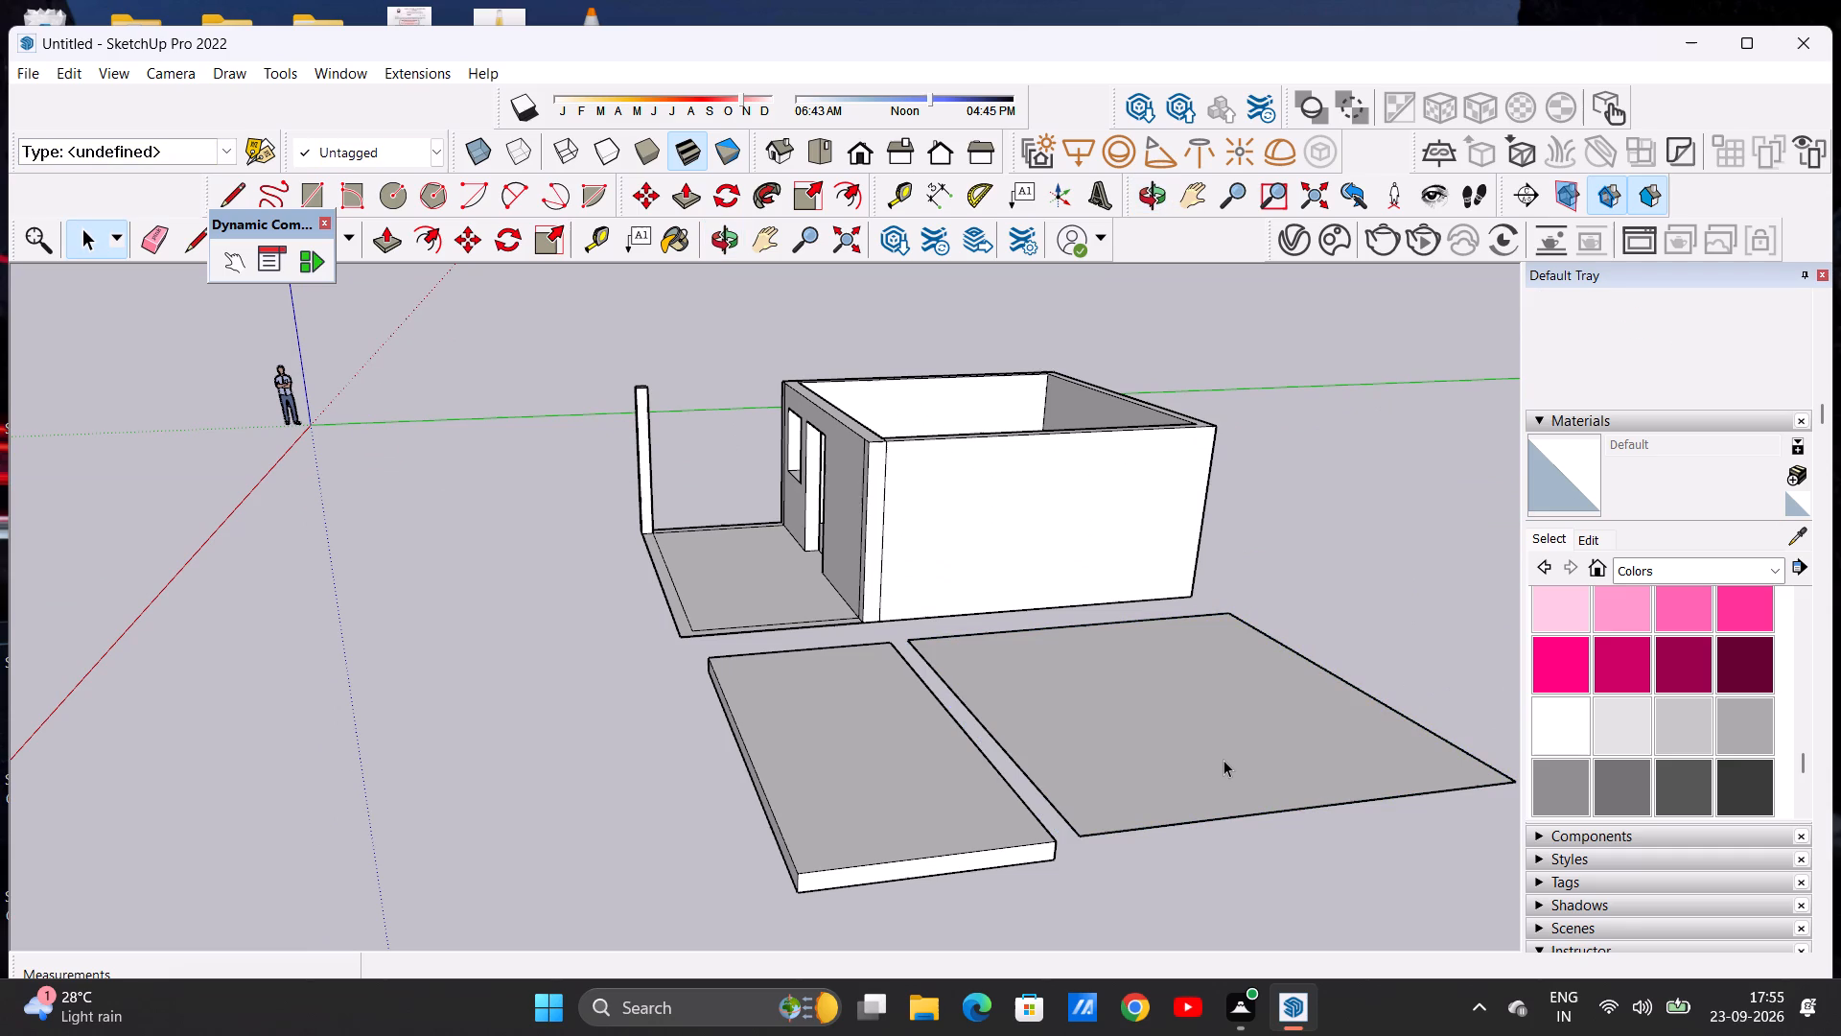
Delete the leftover flat face where the larger slab was, picking it from below.
{"action": "scroll", "coordinate": [1138, 856], "scroll_direction": "up", "scroll_amount": 3}
{"action": "middle_click_drag", "start_coordinate": [1112, 826], "coordinate": [1413, 1005]}
{"action": "middle_click_drag", "start_coordinate": [1312, 812], "coordinate": [1154, 541]}
{"action": "middle_click_drag", "start_coordinate": [1279, 767], "coordinate": [1342, 481]}
{"action": "scroll", "coordinate": [1284, 444], "scroll_direction": "up", "scroll_amount": 3}
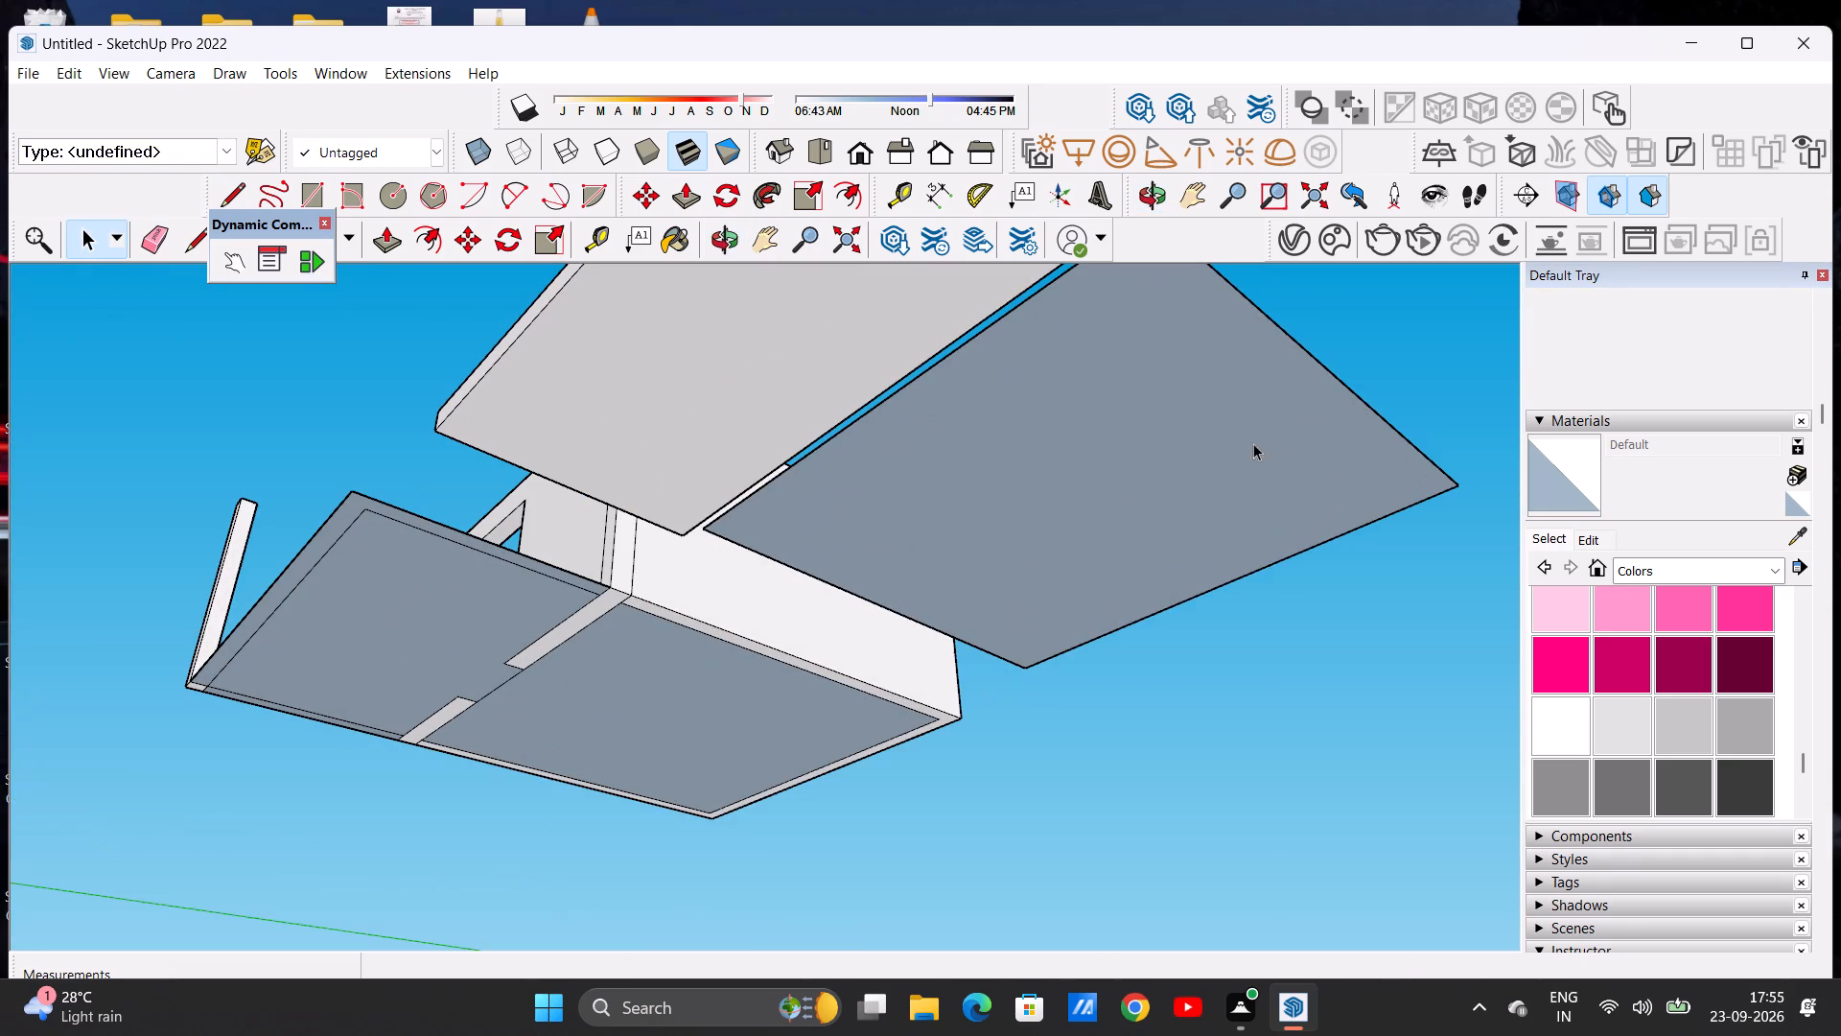
{"action": "left_click", "coordinate": [1184, 447]}
{"action": "left_click", "coordinate": [1178, 452]}
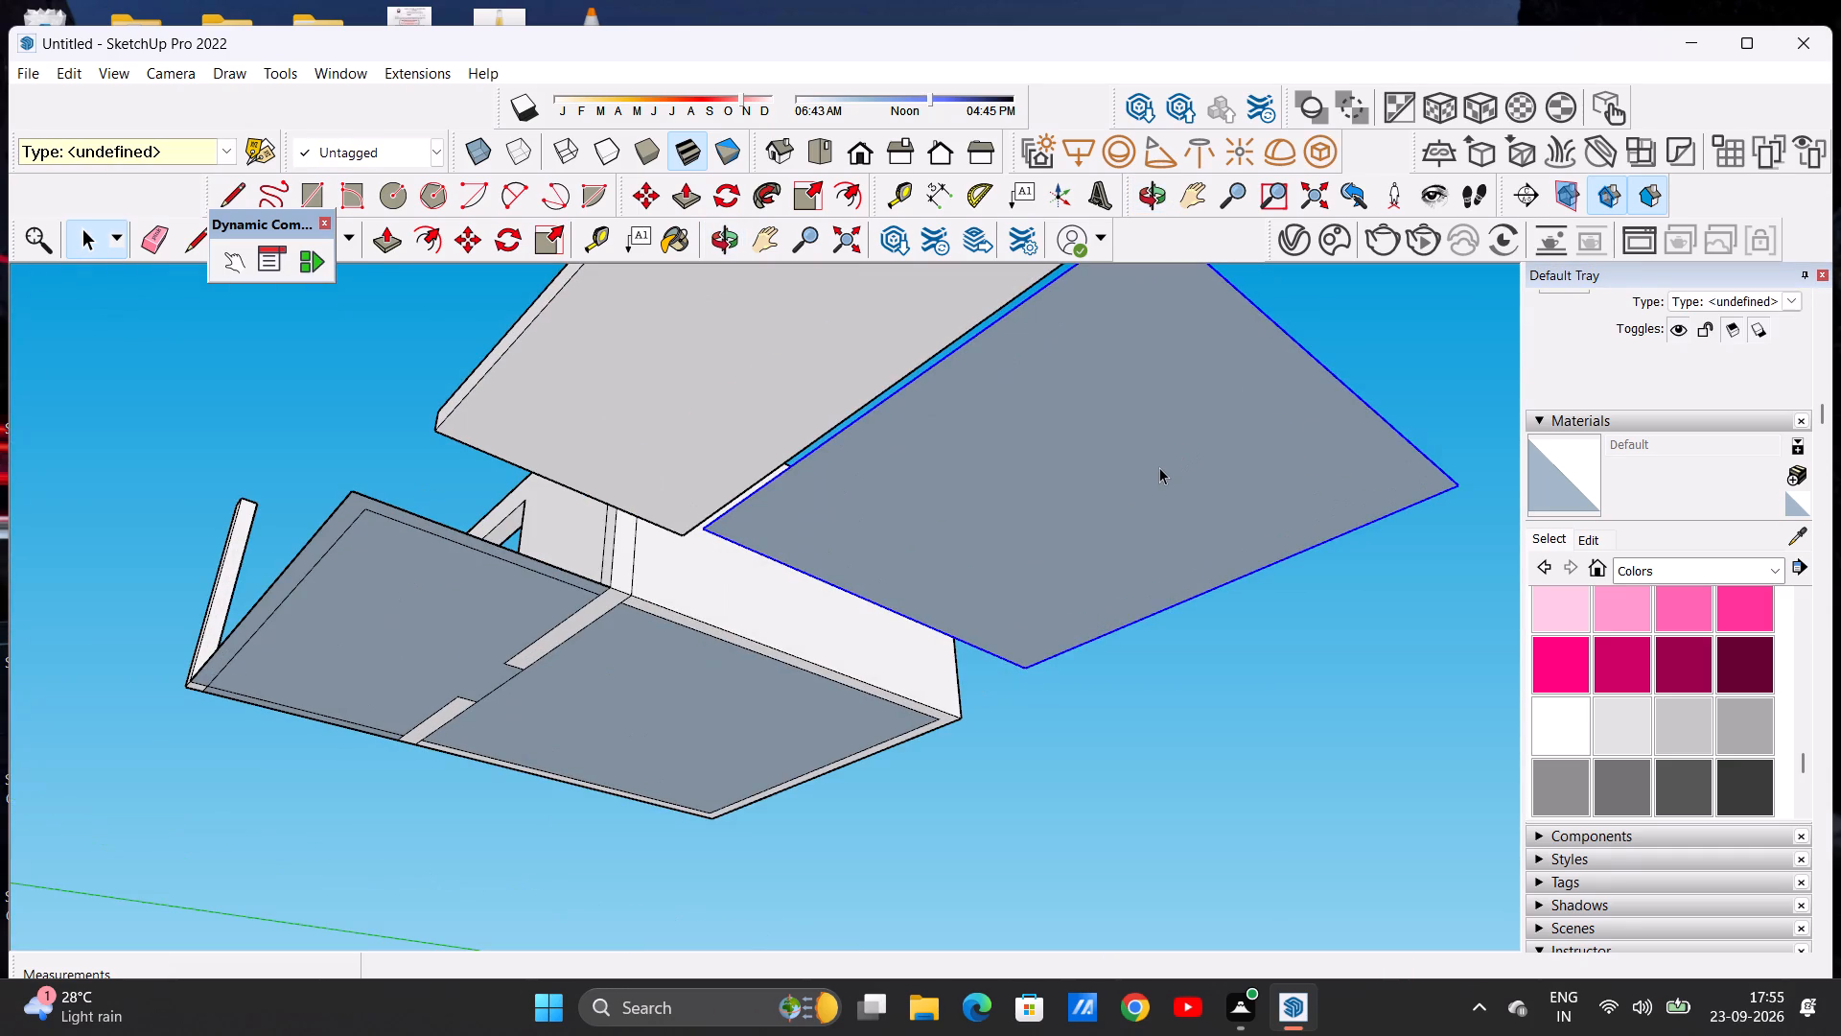
{"action": "key", "text": "Delete"}
Copy the room's floor face by its rear corner to the open space beside the building, about 23' 8" away.
{"action": "scroll", "coordinate": [1207, 609], "scroll_direction": "down", "scroll_amount": 6}
{"action": "middle_click_drag", "start_coordinate": [1207, 562], "coordinate": [1376, 870]}
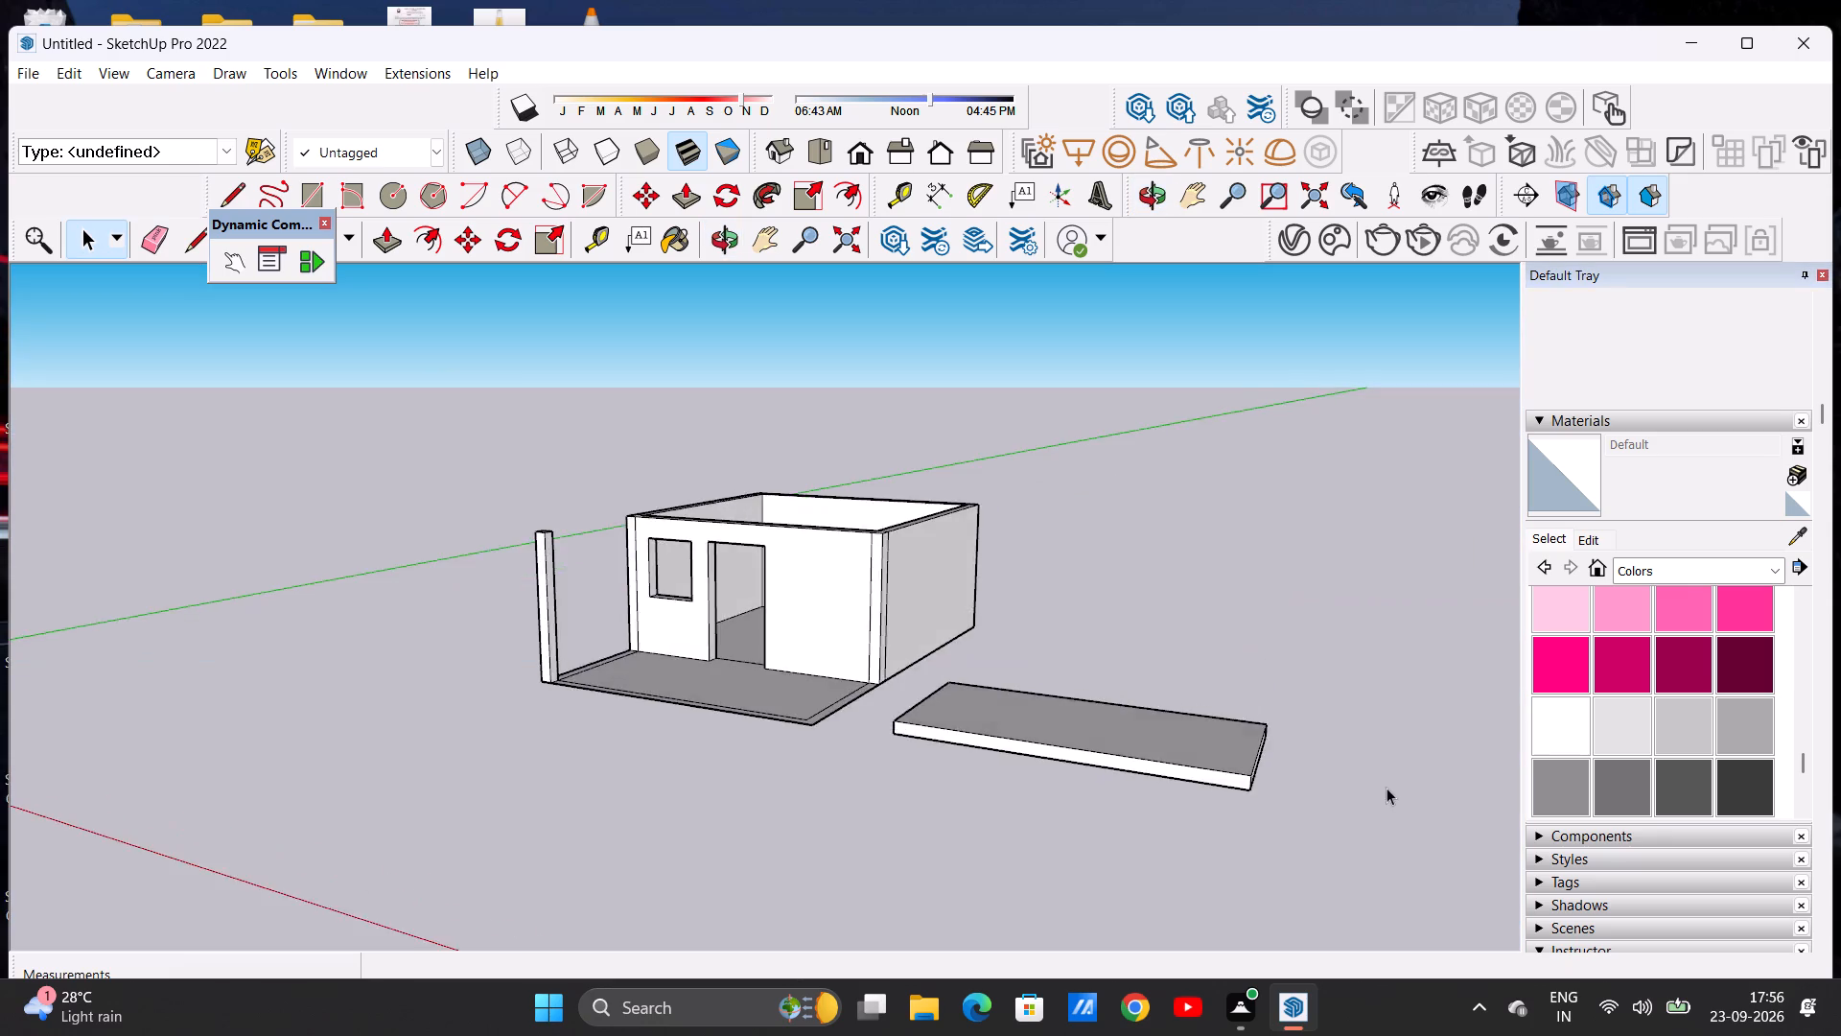
{"action": "scroll", "coordinate": [1387, 788], "scroll_direction": "down", "scroll_amount": 4}
{"action": "middle_click_drag", "start_coordinate": [1220, 720], "coordinate": [1320, 970]}
{"action": "scroll", "coordinate": [861, 471], "scroll_direction": "up", "scroll_amount": 4}
{"action": "middle_click_drag", "start_coordinate": [893, 518], "coordinate": [910, 572]}
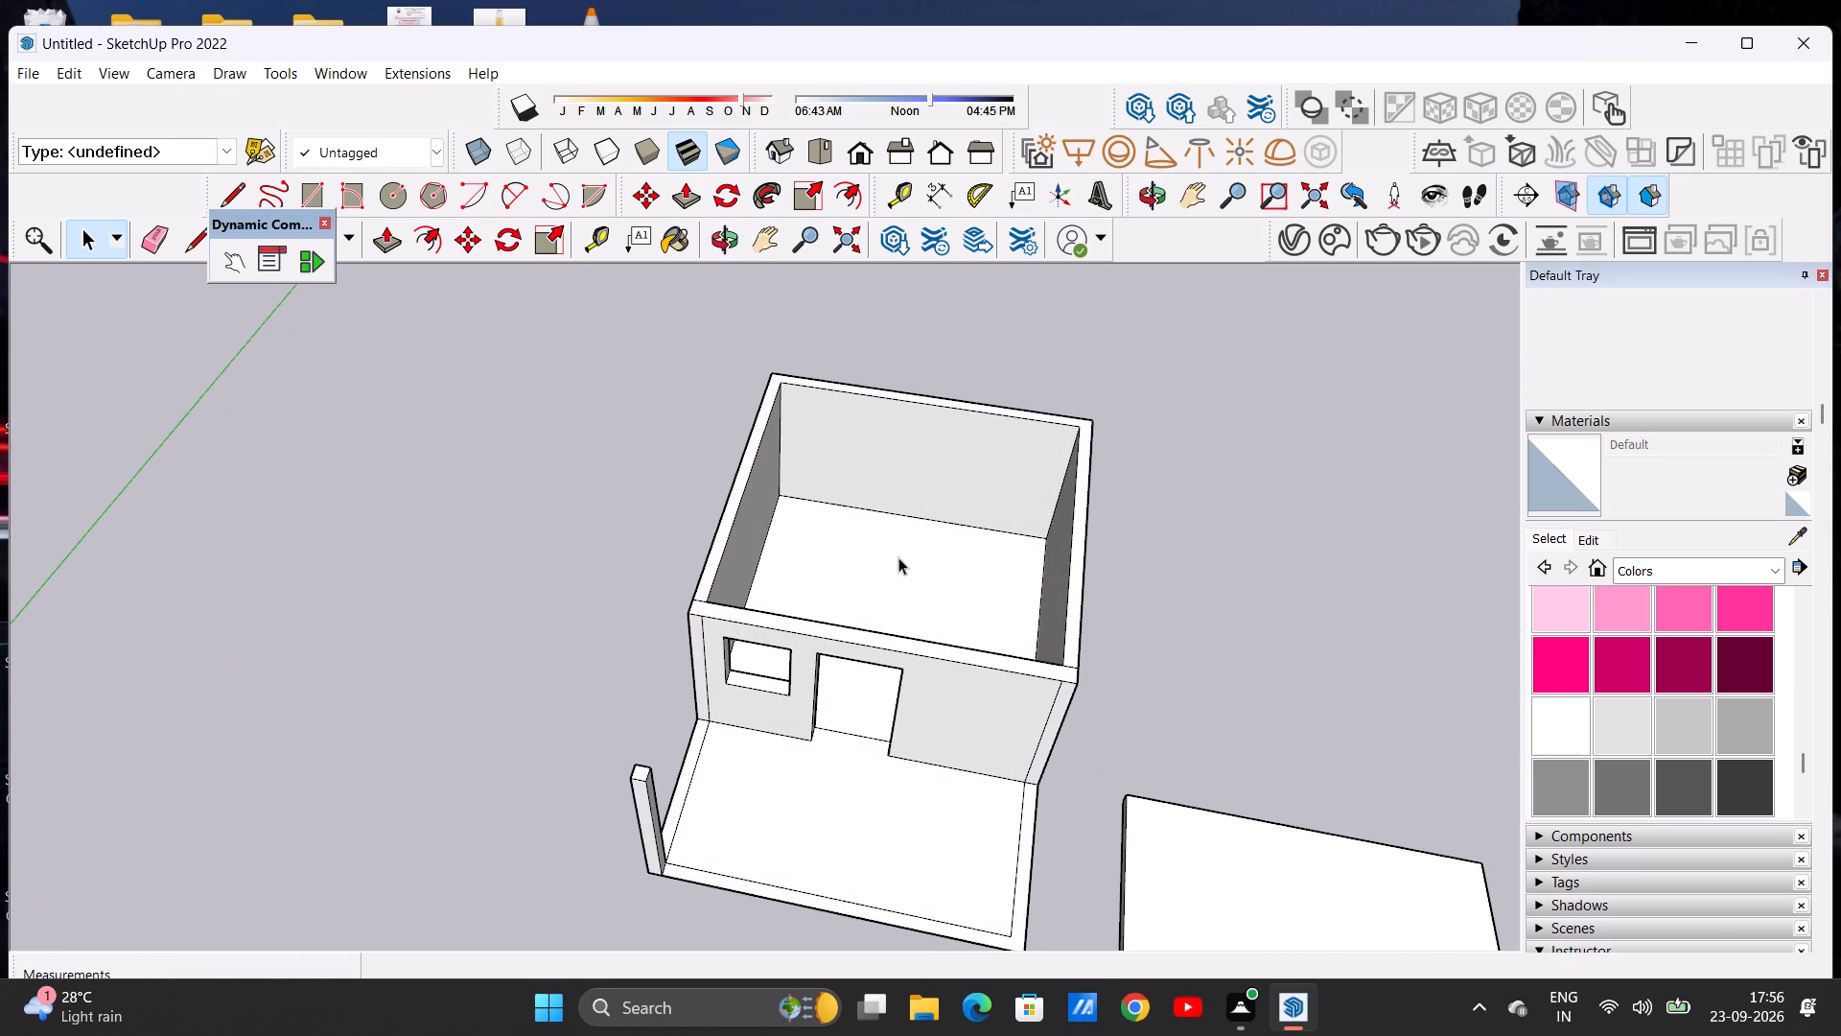
{"action": "double_click", "coordinate": [892, 583]}
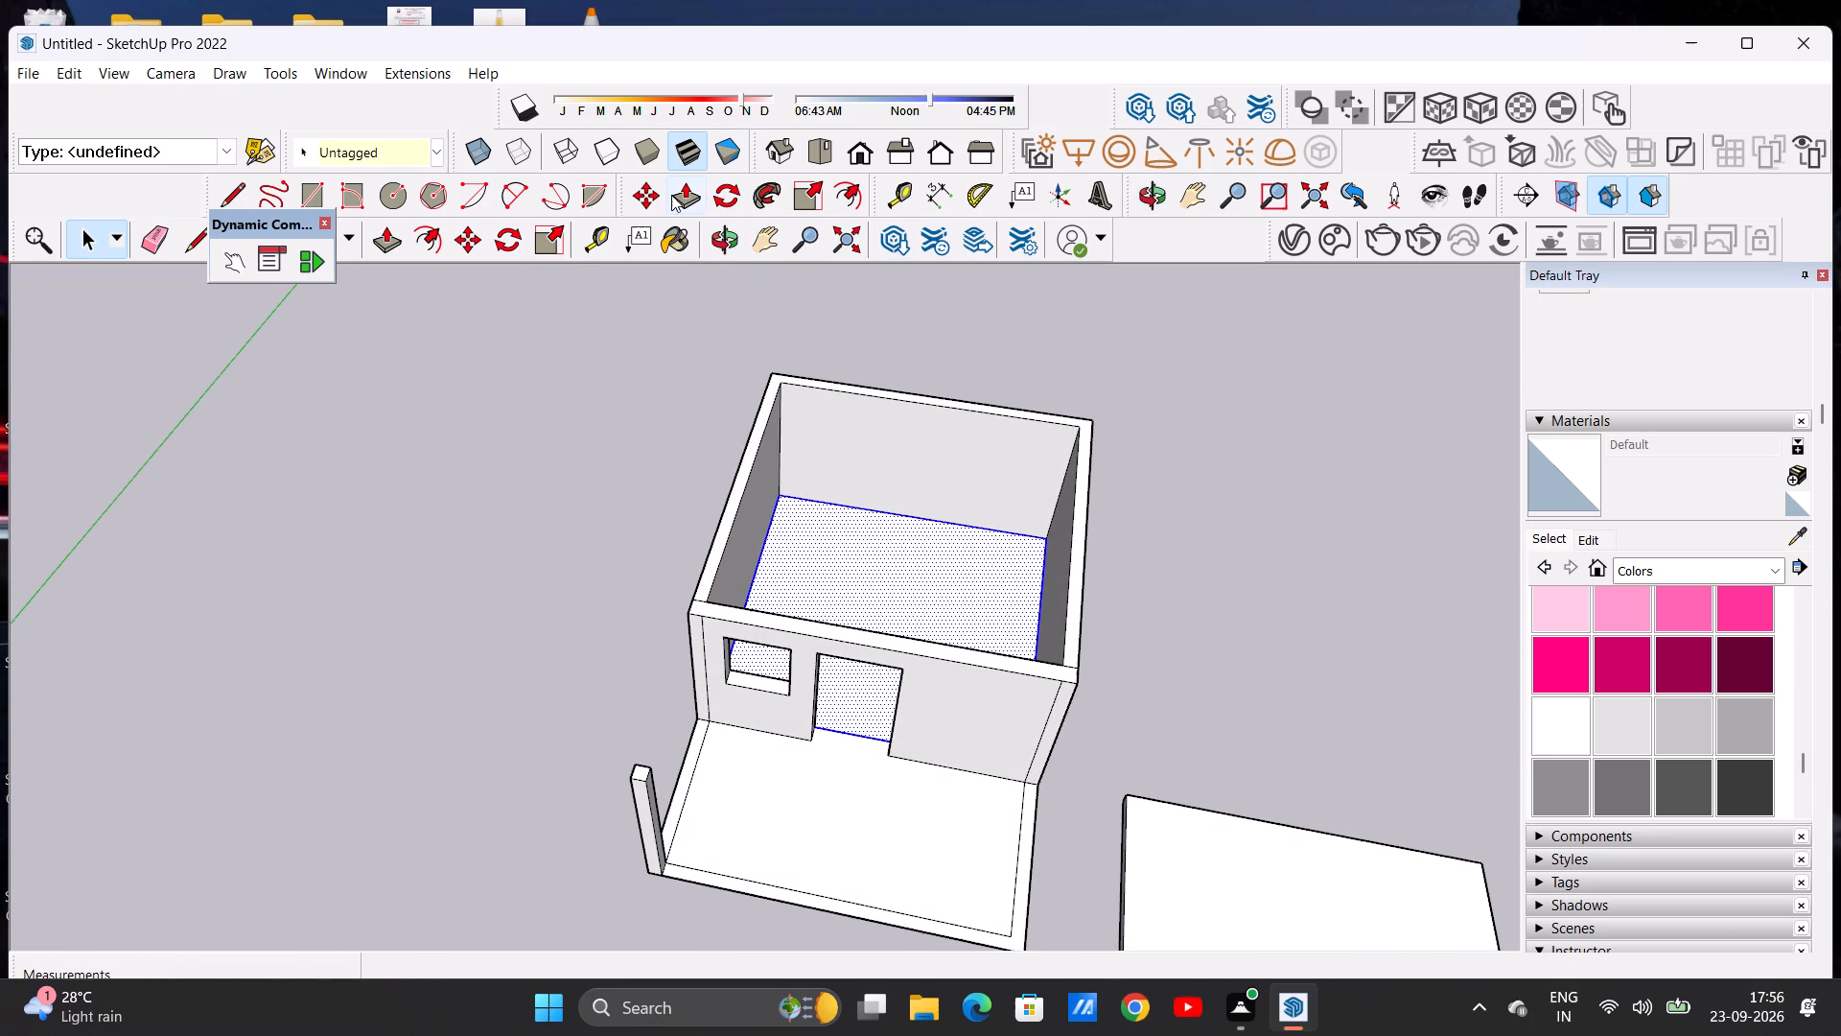
{"action": "left_click", "coordinate": [651, 198]}
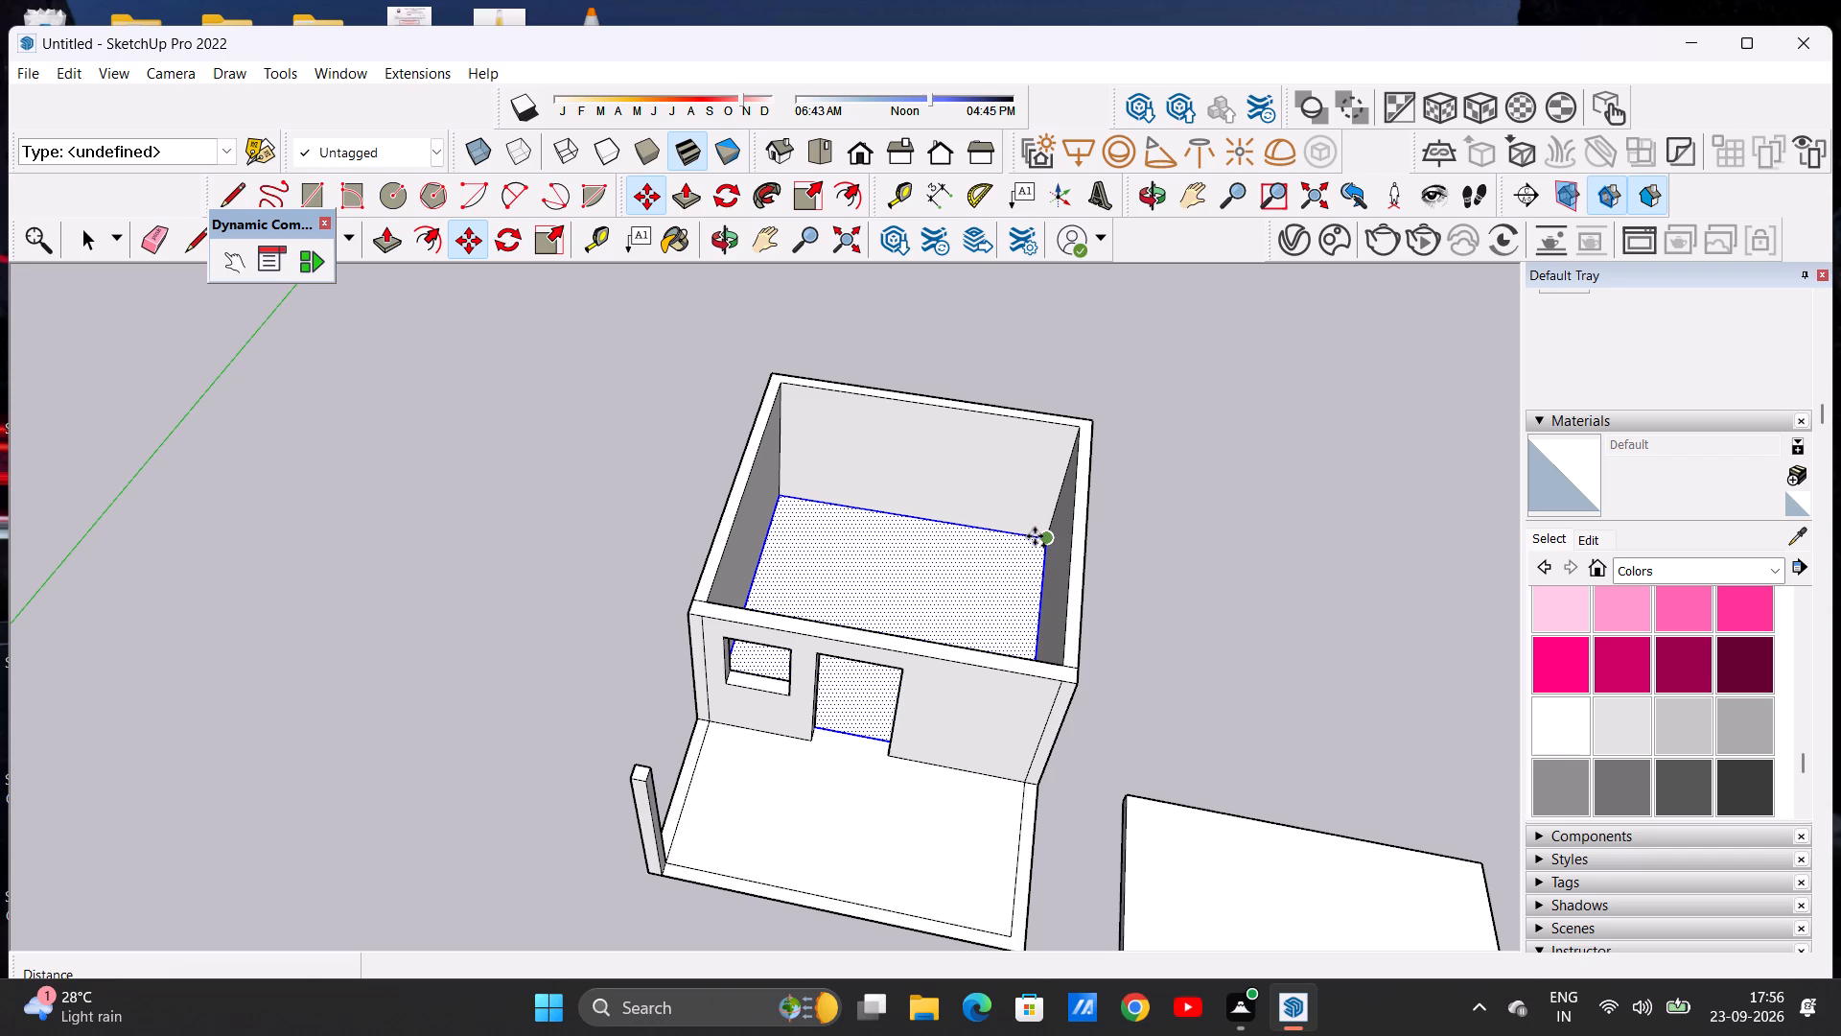
{"action": "left_click", "coordinate": [1036, 536]}
{"action": "left_click", "coordinate": [1403, 553]}
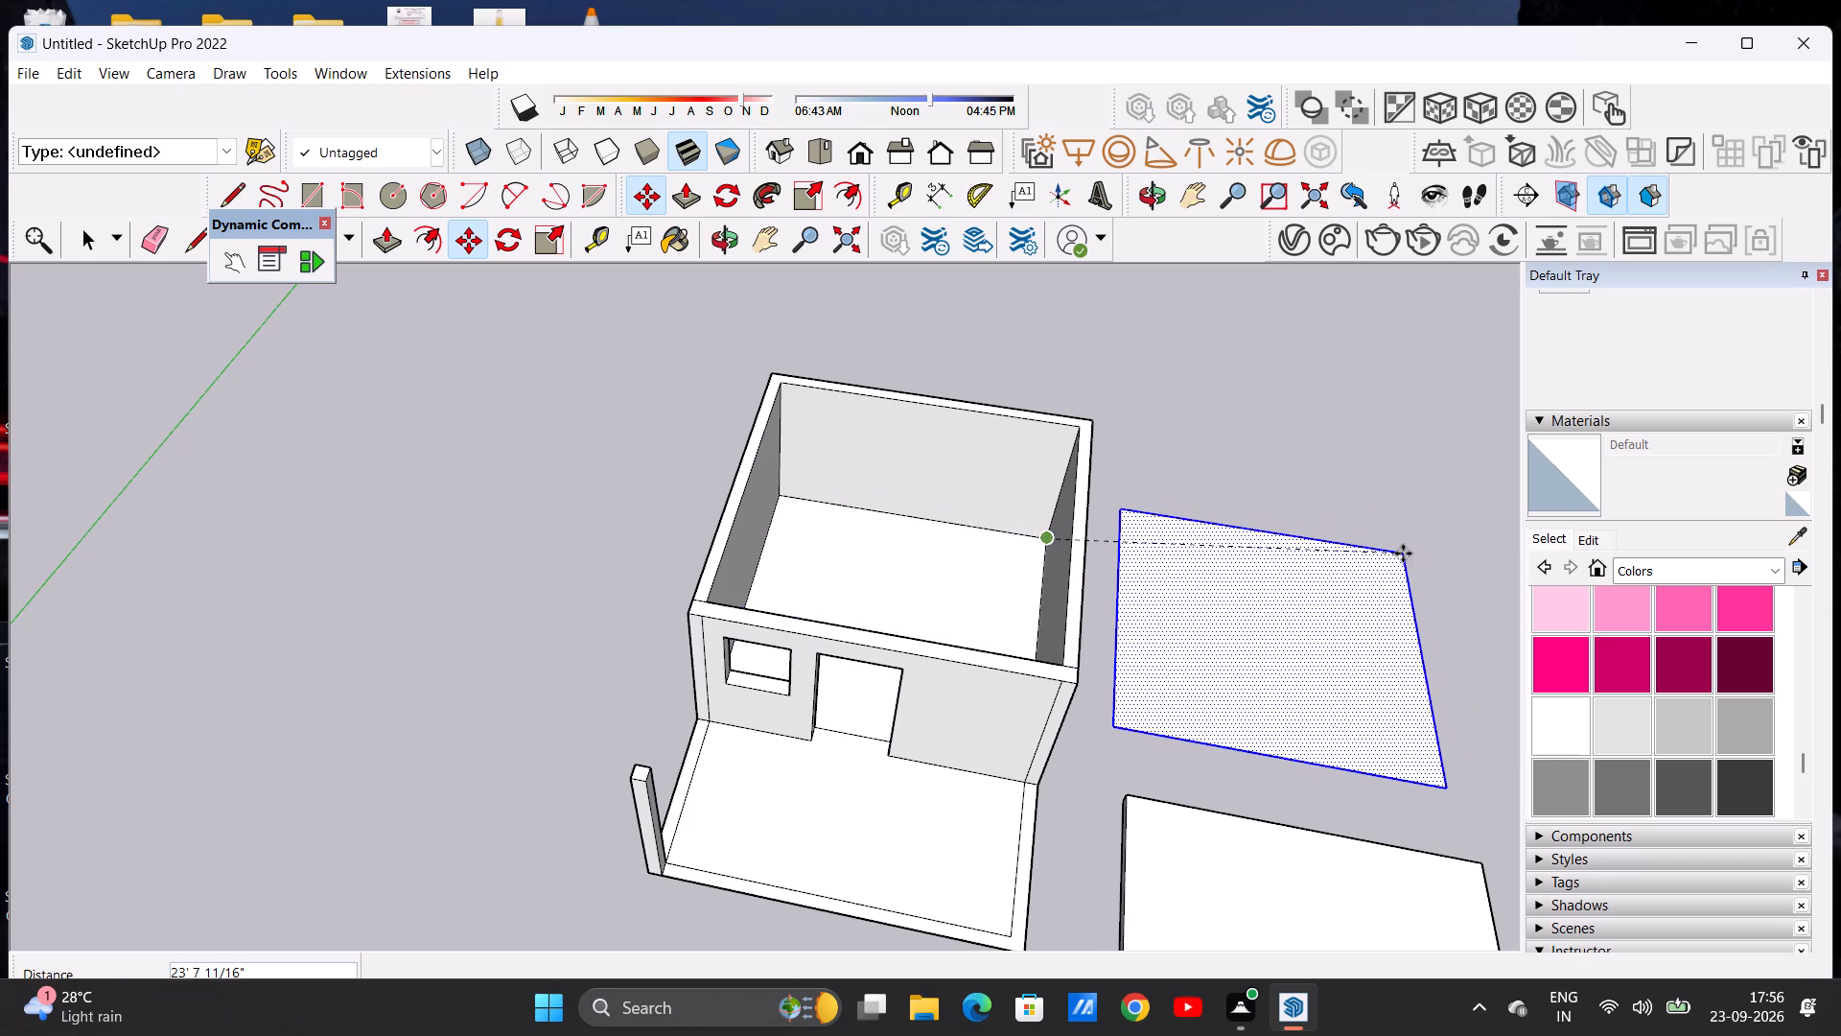
{"action": "key", "text": "space"}
{"action": "scroll", "coordinate": [748, 545], "scroll_direction": "down", "scroll_amount": 10}
{"action": "scroll", "coordinate": [972, 617], "scroll_direction": "up", "scroll_amount": 7}
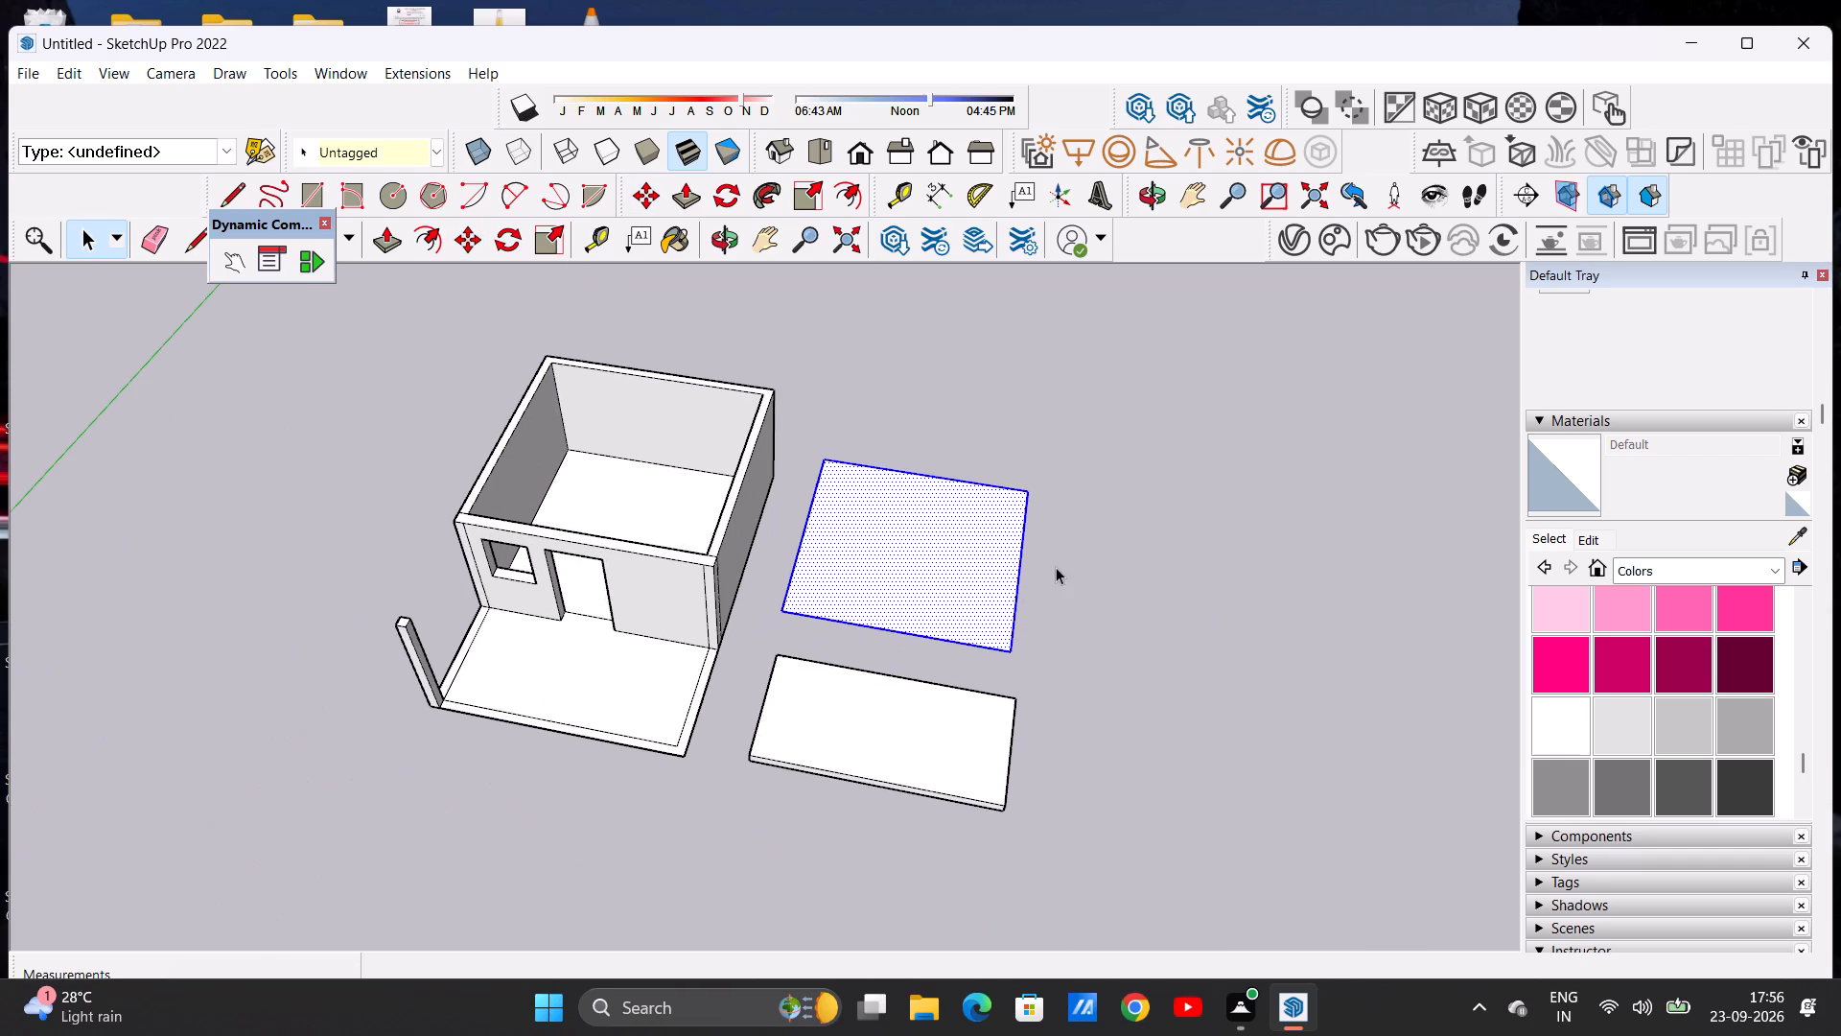
{"action": "left_click", "coordinate": [1058, 595]}
Extrude the copied floor face upward 9" with Push/Pull to form the larger roof slab.
{"action": "scroll", "coordinate": [964, 623], "scroll_direction": "up", "scroll_amount": 4}
{"action": "middle_click_drag", "start_coordinate": [953, 650], "coordinate": [930, 577]}
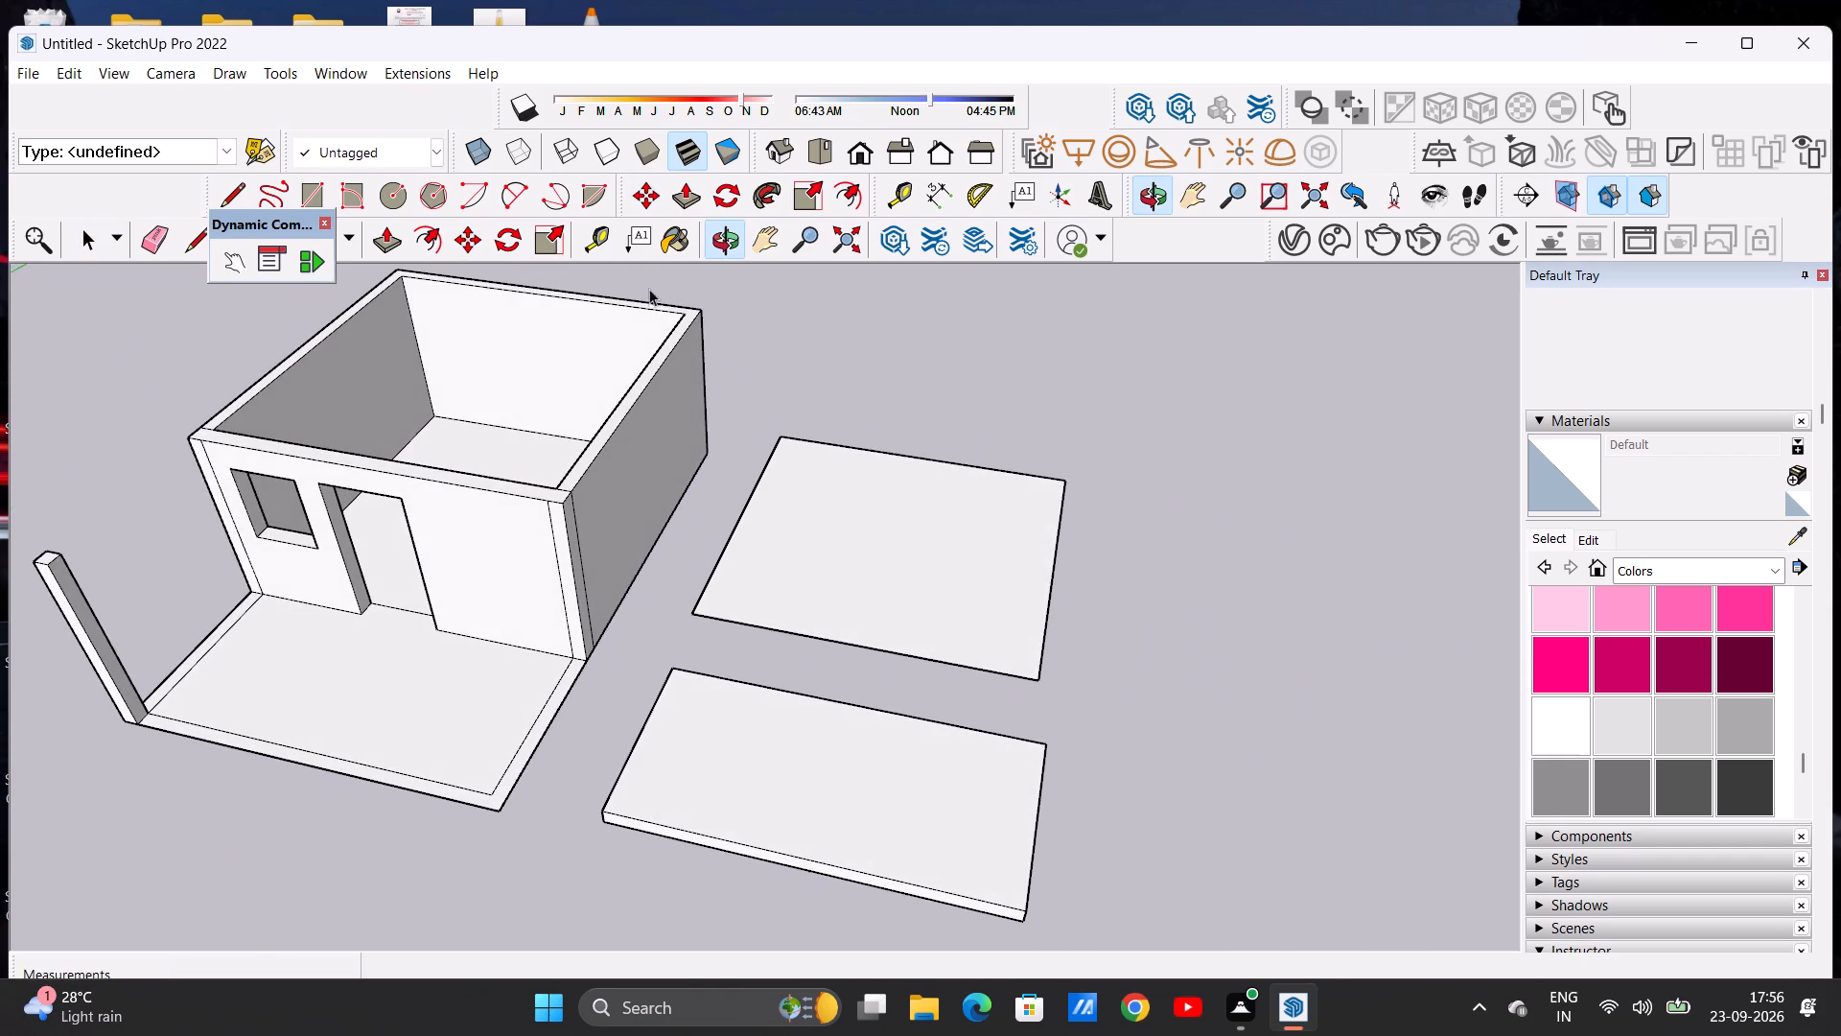
{"action": "left_click", "coordinate": [398, 237]}
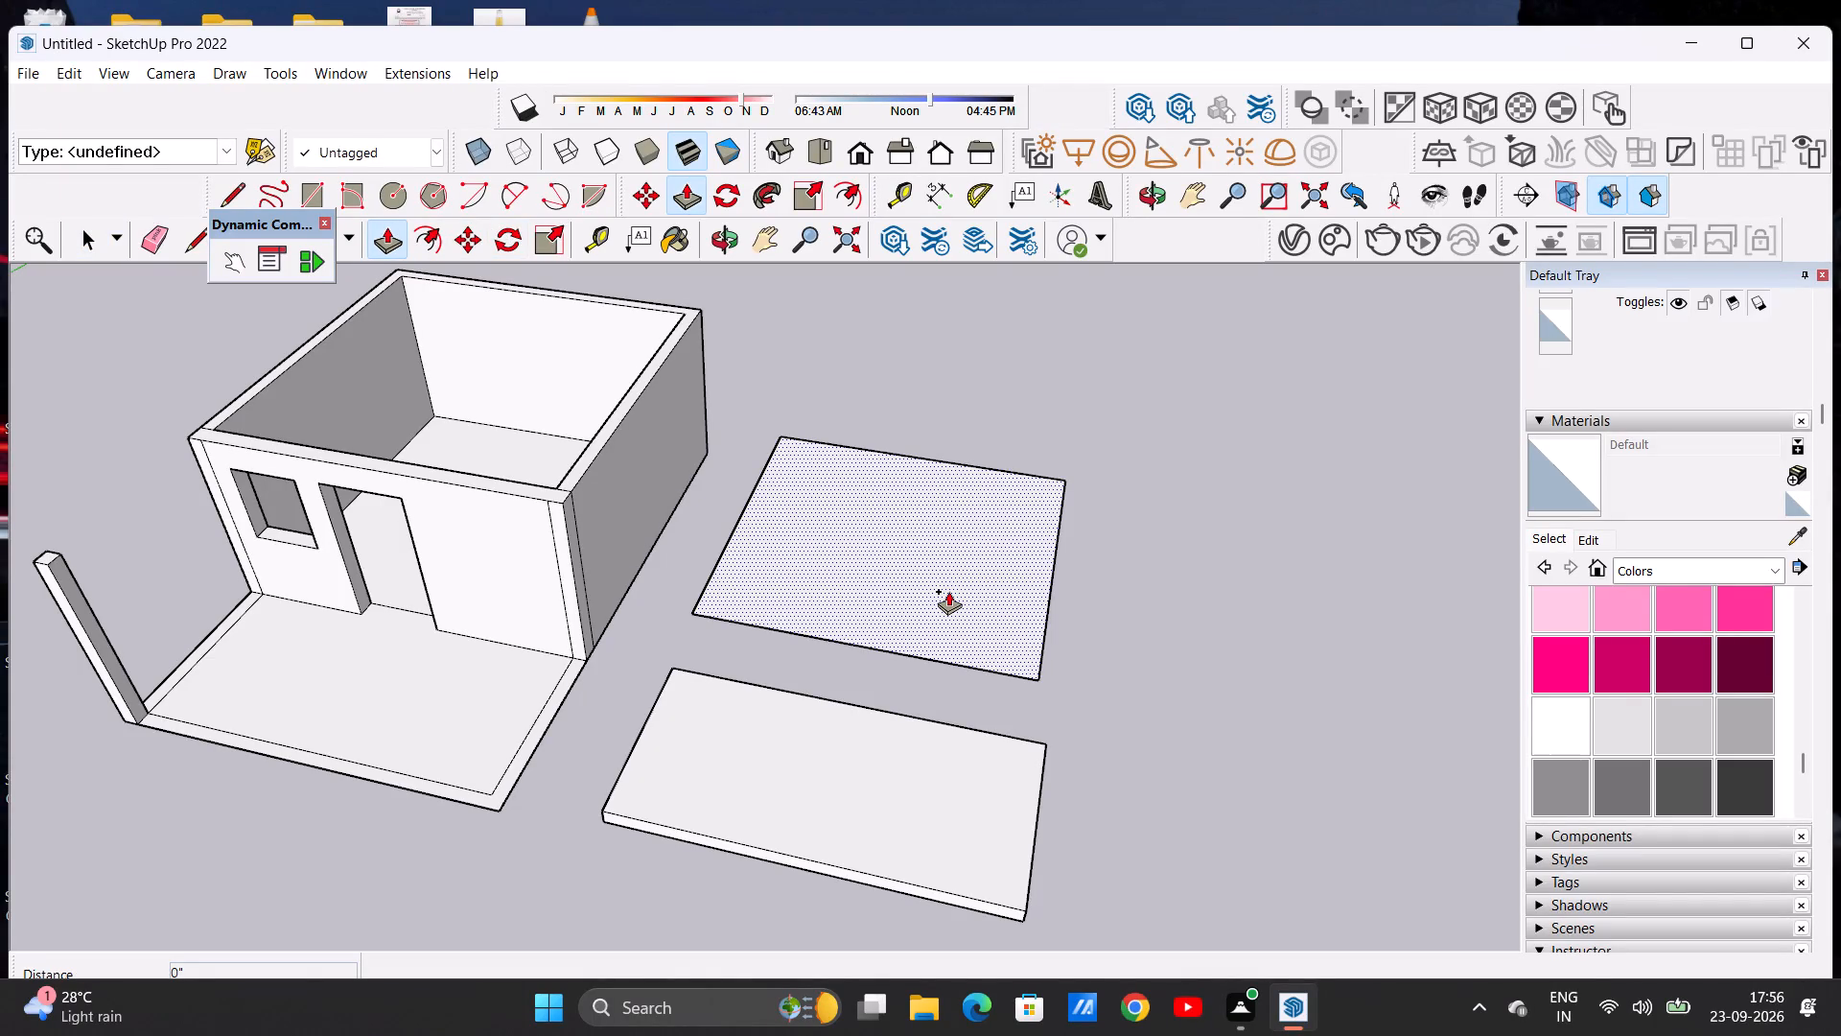
{"action": "left_click", "coordinate": [948, 591]}
{"action": "type", "text": "9\""}
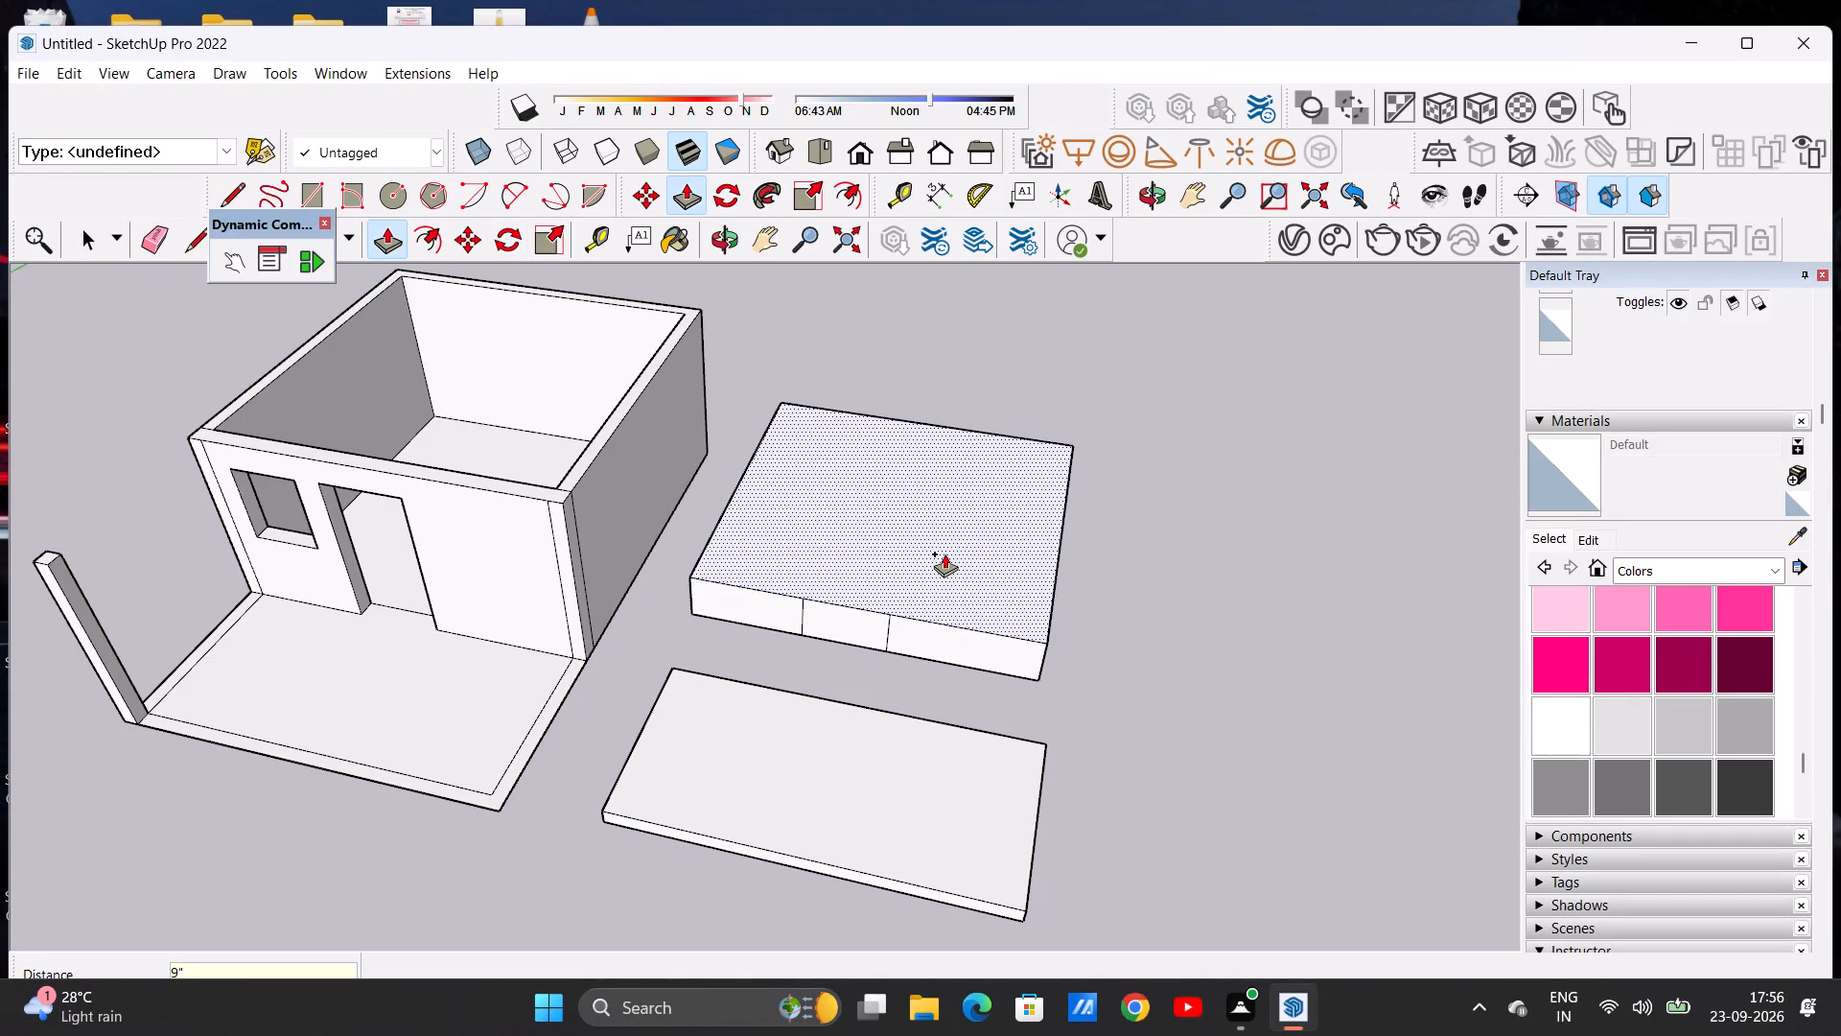
{"action": "key", "text": "Return"}
{"action": "key", "text": "space"}
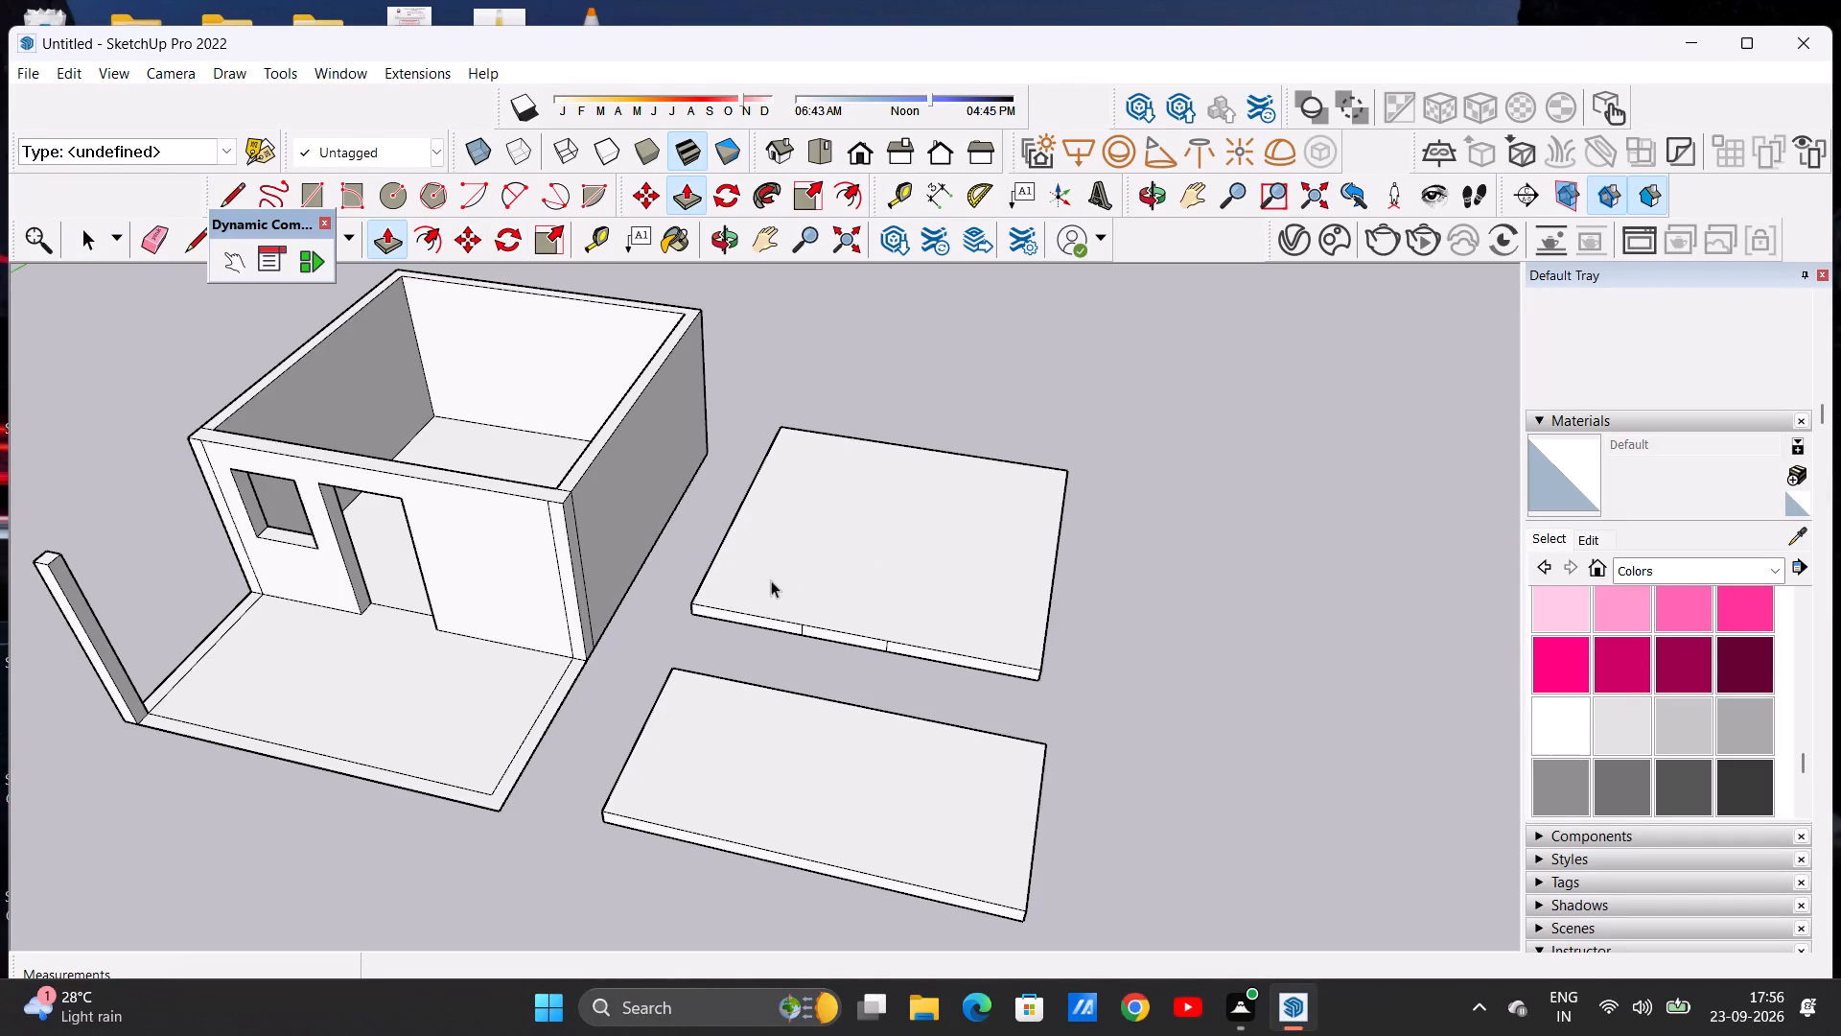
{"action": "middle_click_drag", "start_coordinate": [867, 520], "coordinate": [643, 624]}
{"action": "scroll", "coordinate": [690, 547], "scroll_direction": "down", "scroll_amount": 2}
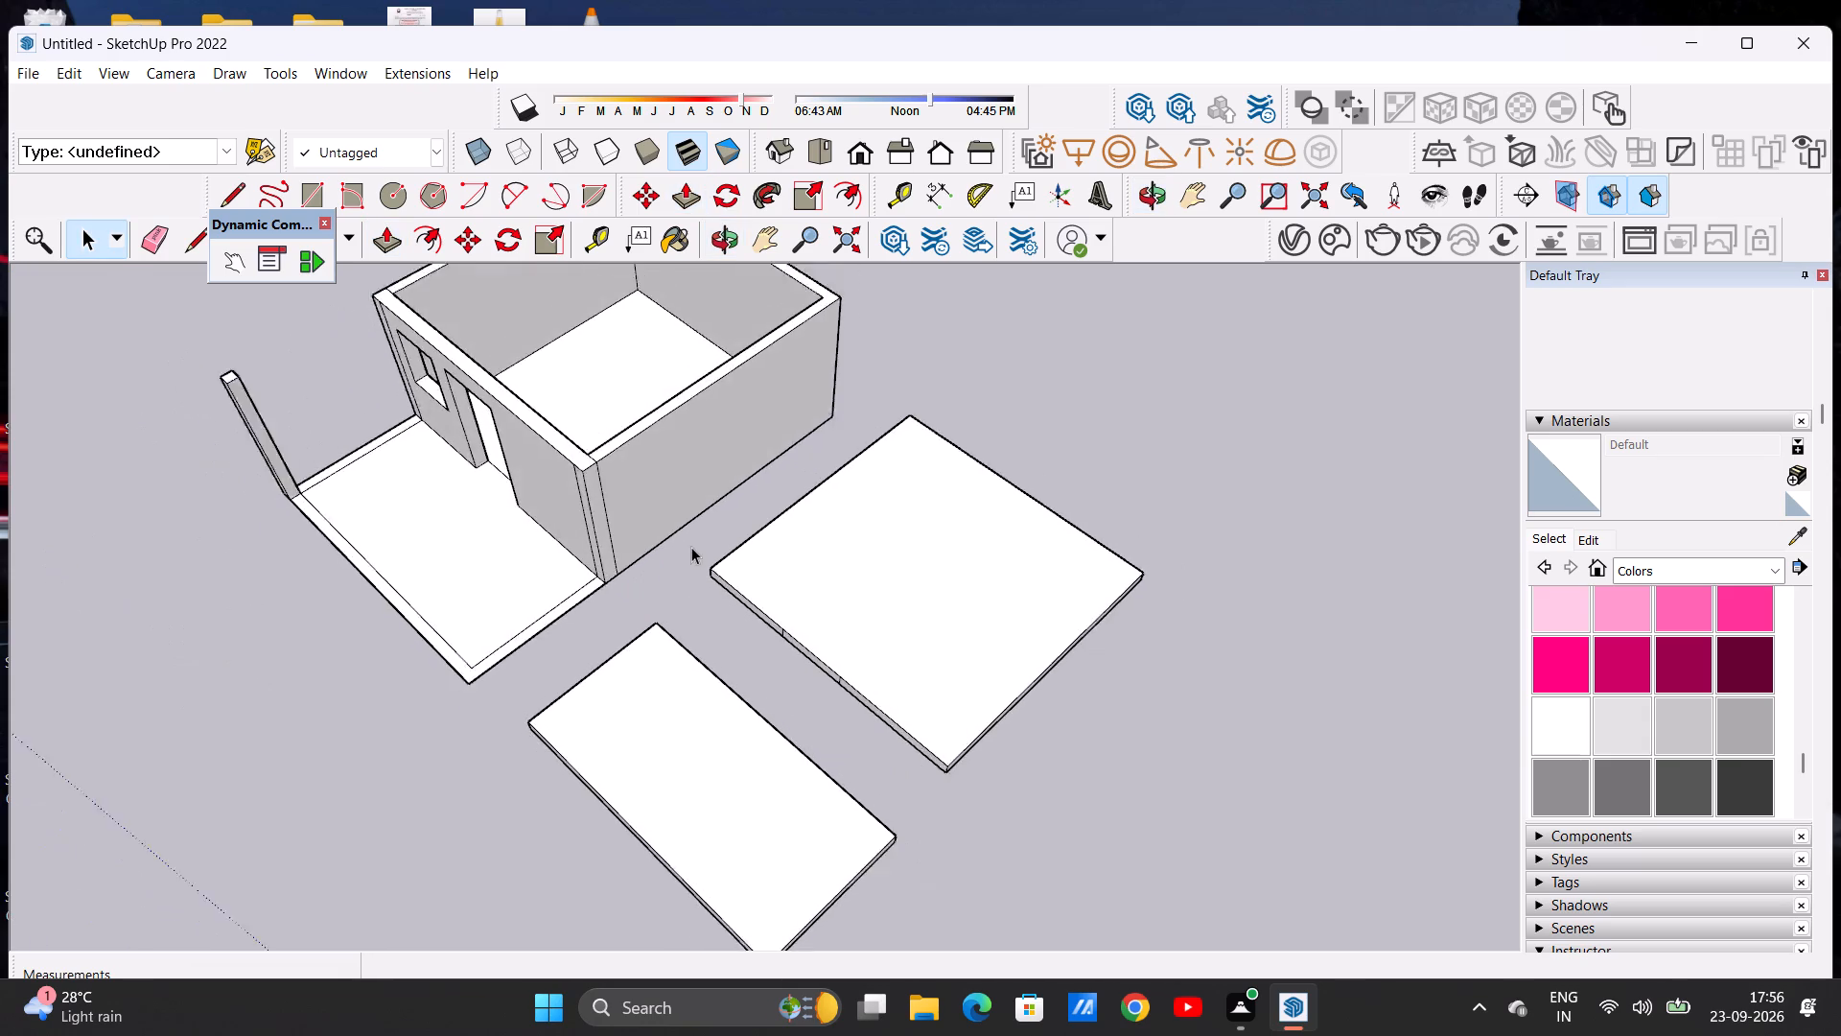
Move the larger slab by its rear corner onto the matching inner corner at the top of the room's walls, about 25' 5" away.
{"action": "scroll", "coordinate": [691, 547], "scroll_direction": "down", "scroll_amount": 3}
{"action": "scroll", "coordinate": [836, 503], "scroll_direction": "up", "scroll_amount": 2}
{"action": "triple_click", "coordinate": [834, 612]}
{"action": "left_click", "coordinate": [834, 614]}
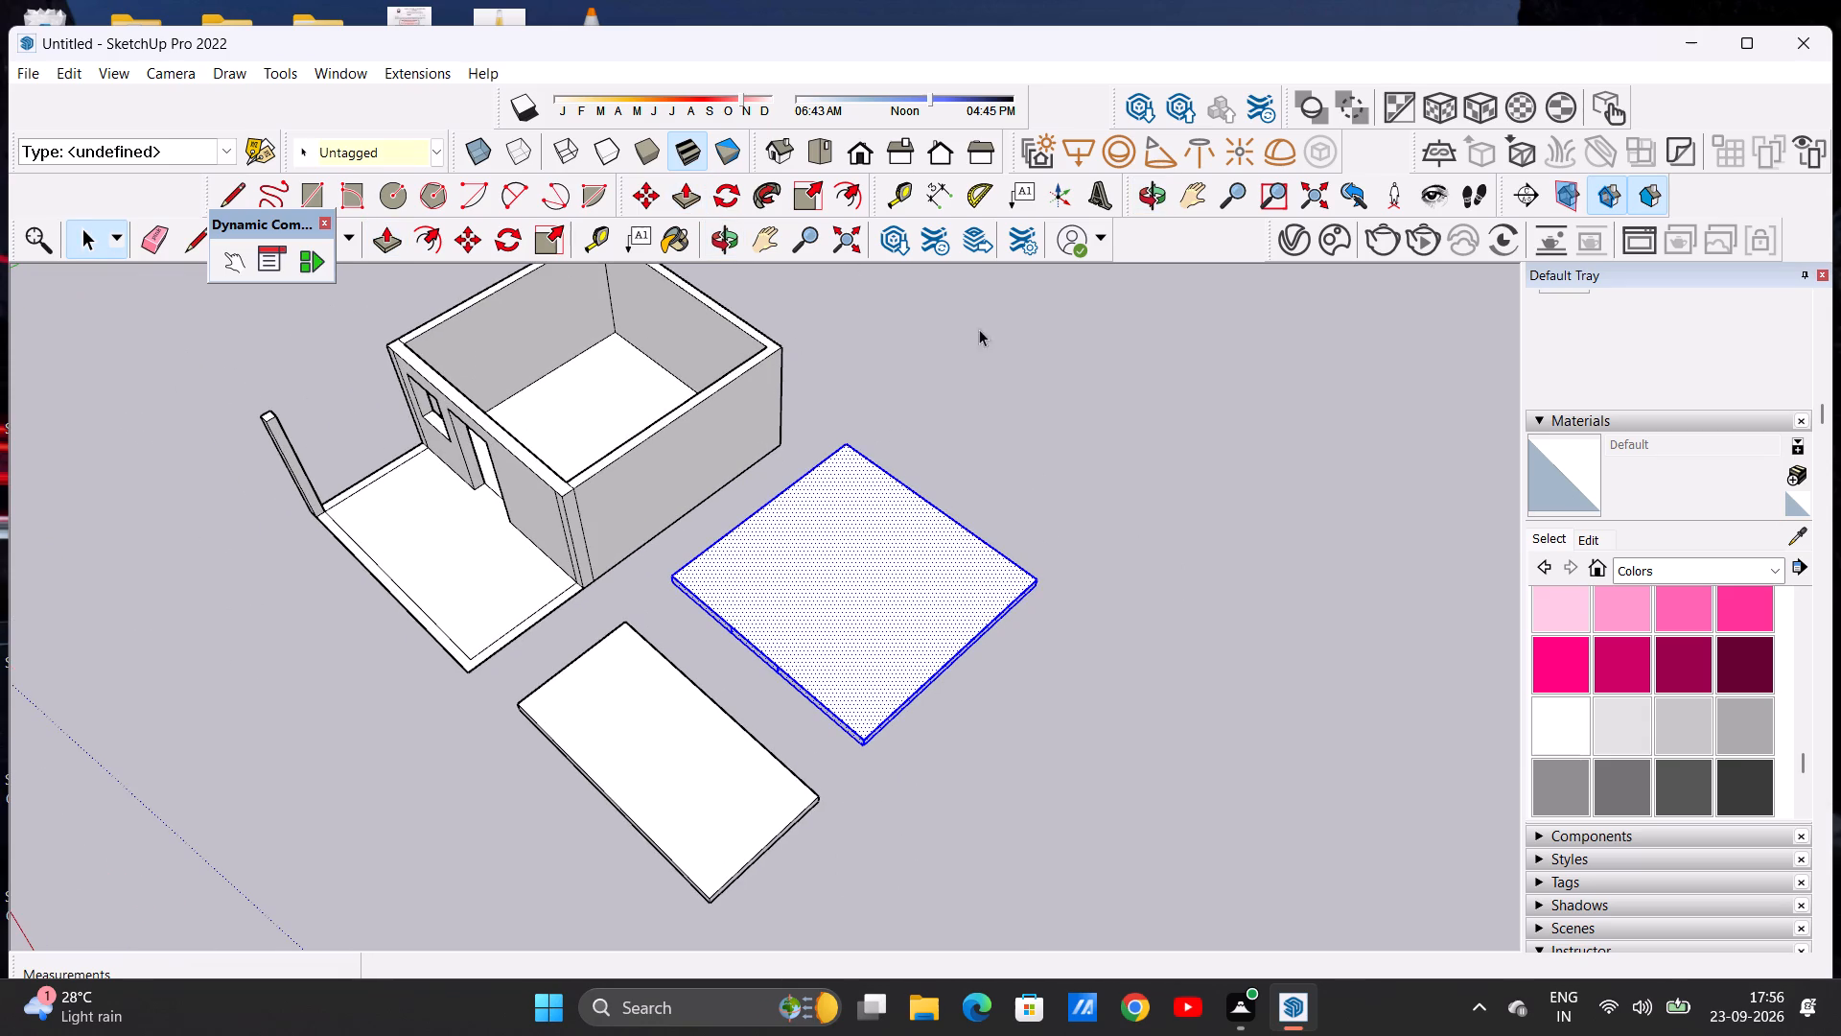
{"action": "left_click", "coordinate": [650, 194]}
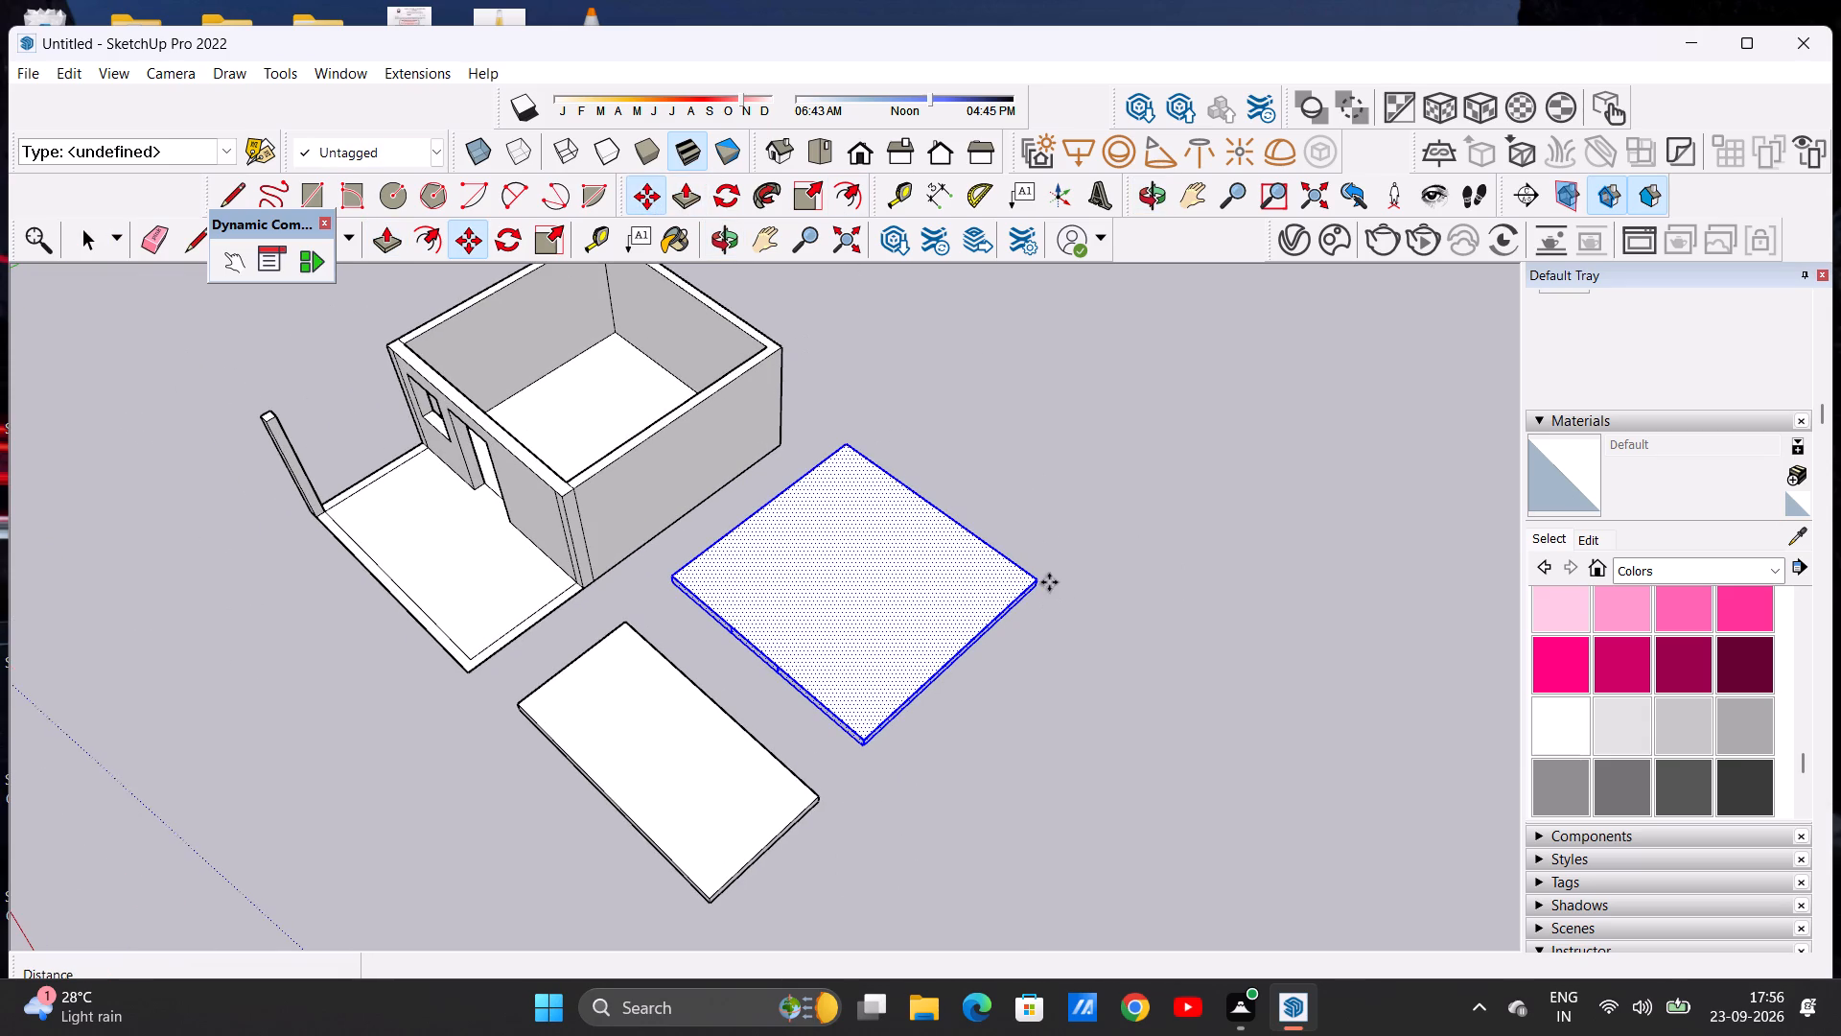
{"action": "left_click", "coordinate": [1039, 582]}
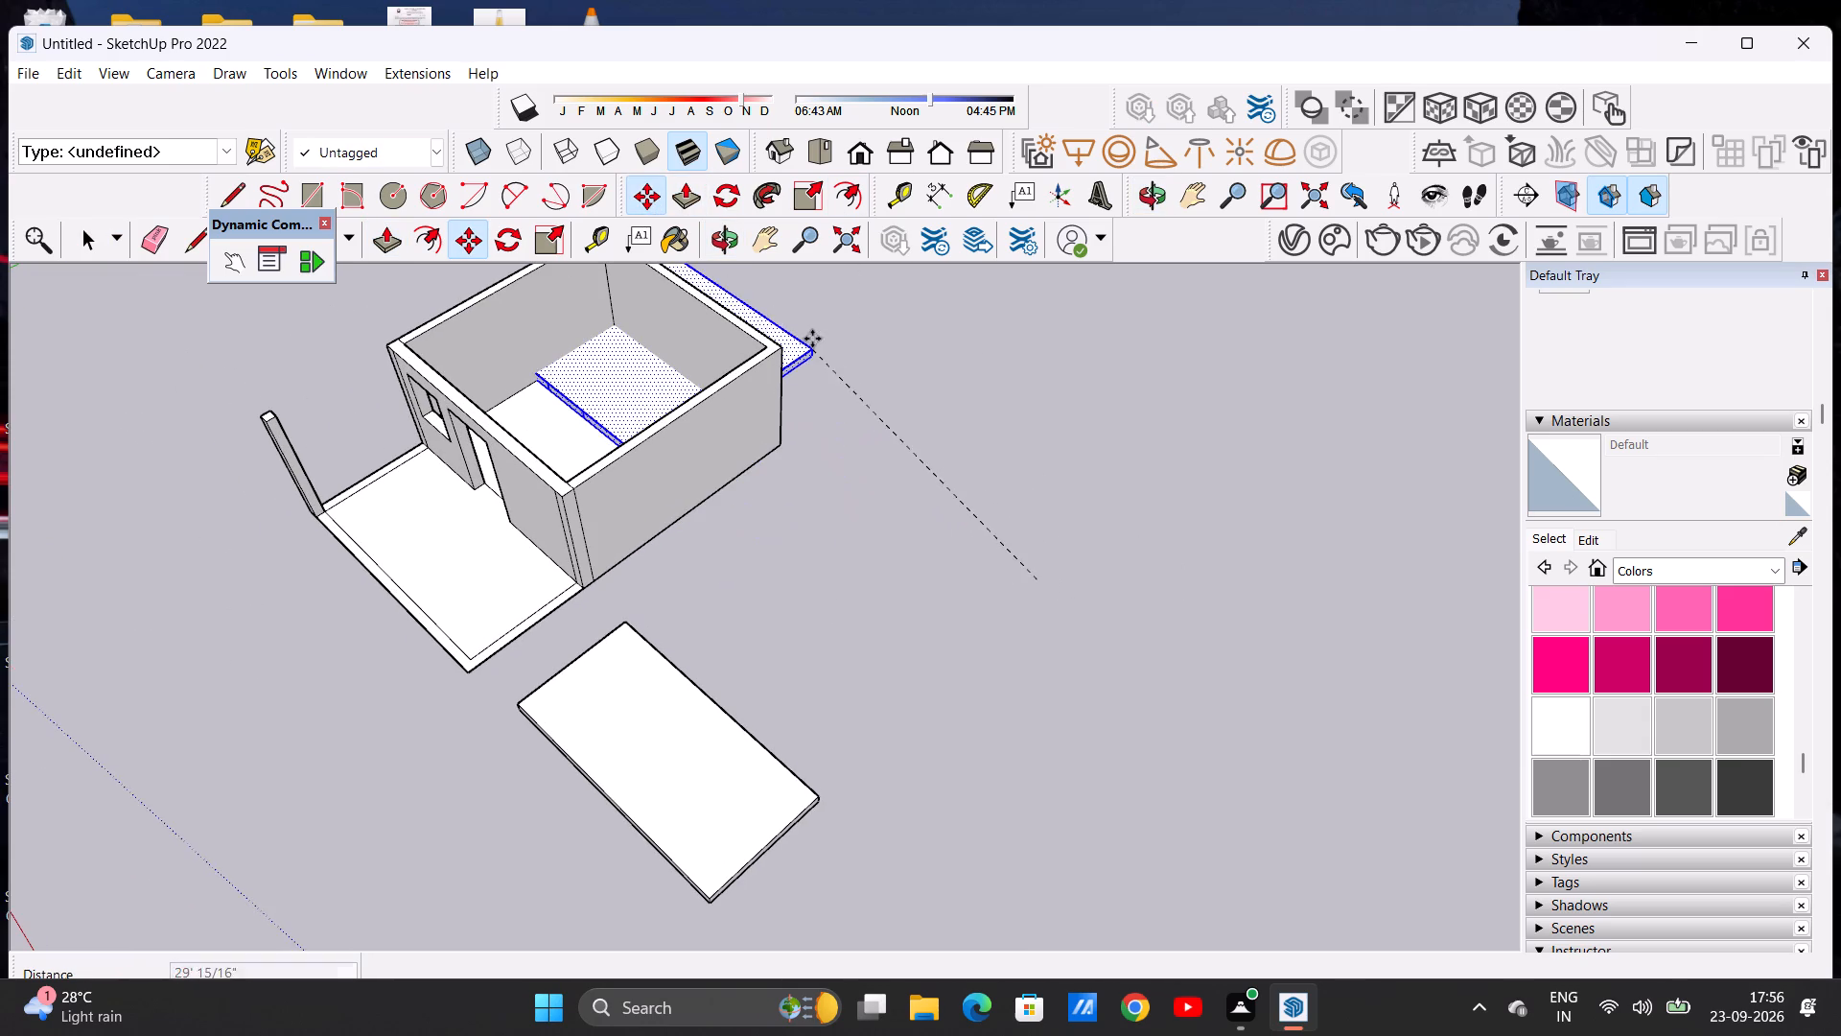
{"action": "left_click", "coordinate": [757, 342]}
{"action": "scroll", "coordinate": [688, 402], "scroll_direction": "up", "scroll_amount": 4}
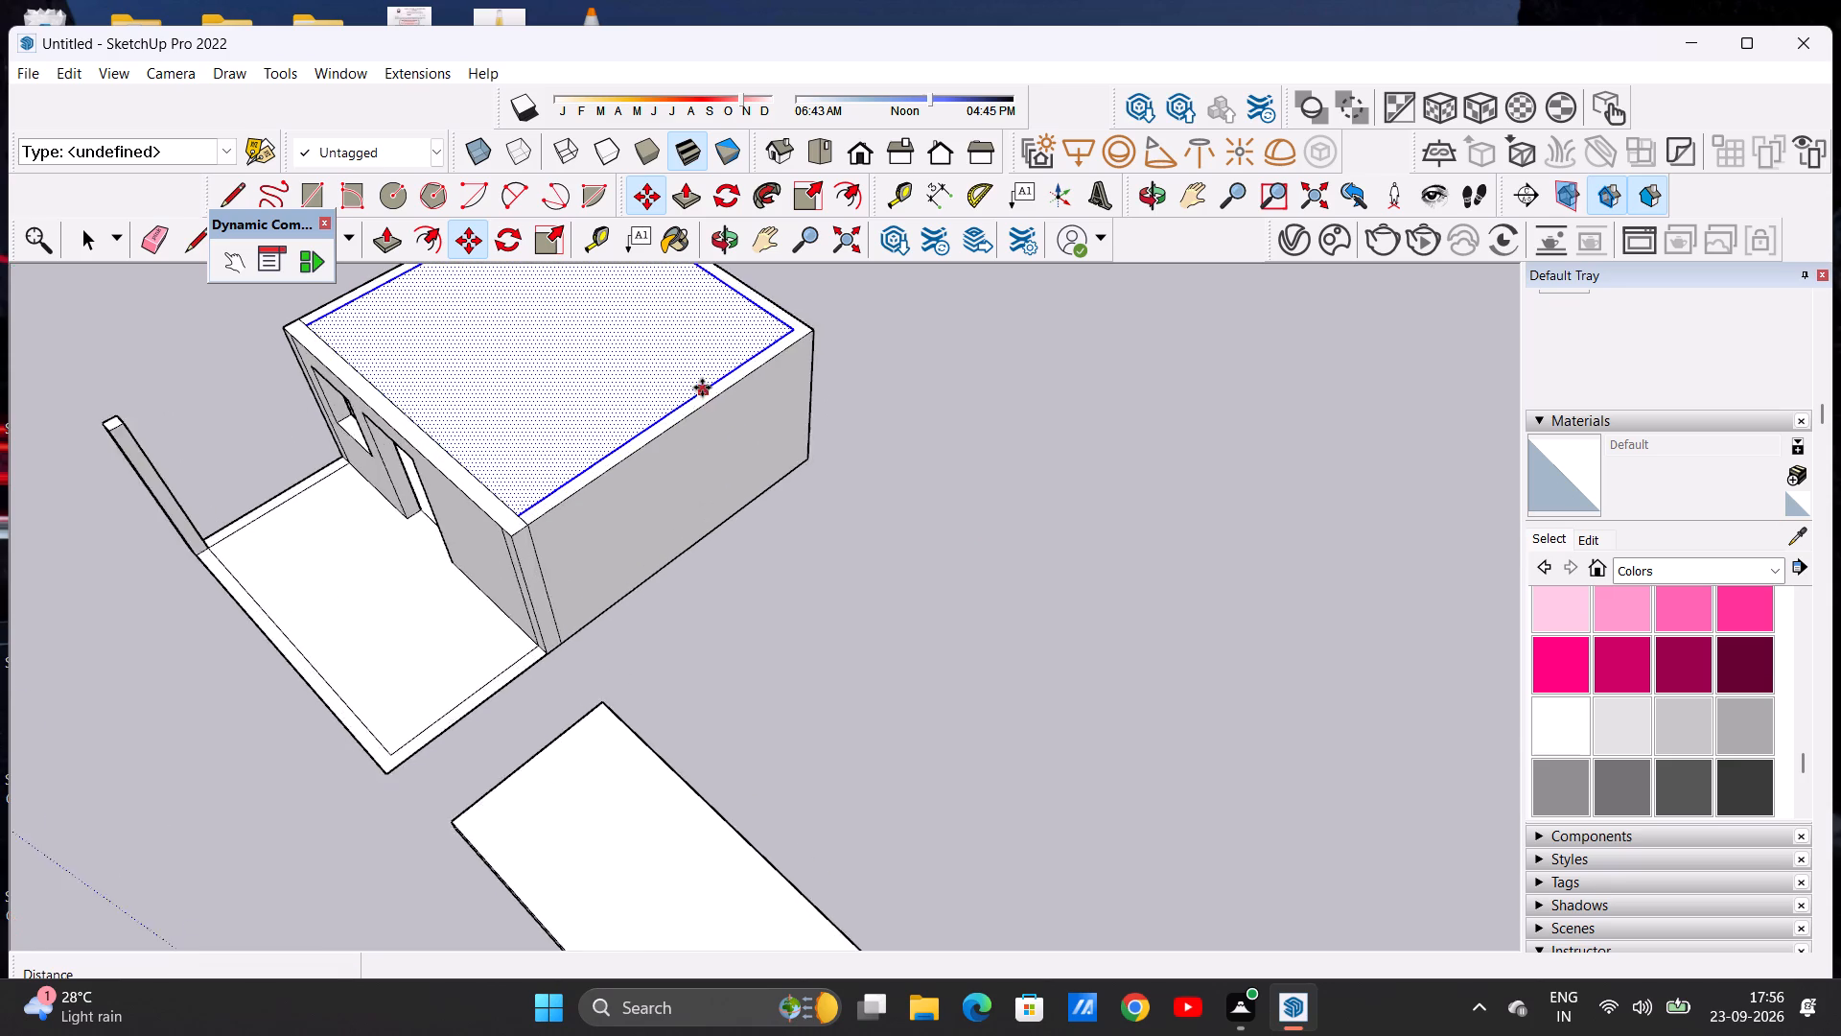
{"action": "scroll", "coordinate": [702, 388], "scroll_direction": "up", "scroll_amount": 7}
{"action": "scroll", "coordinate": [644, 479], "scroll_direction": "up", "scroll_amount": 11}
{"action": "scroll", "coordinate": [742, 488], "scroll_direction": "down", "scroll_amount": 13}
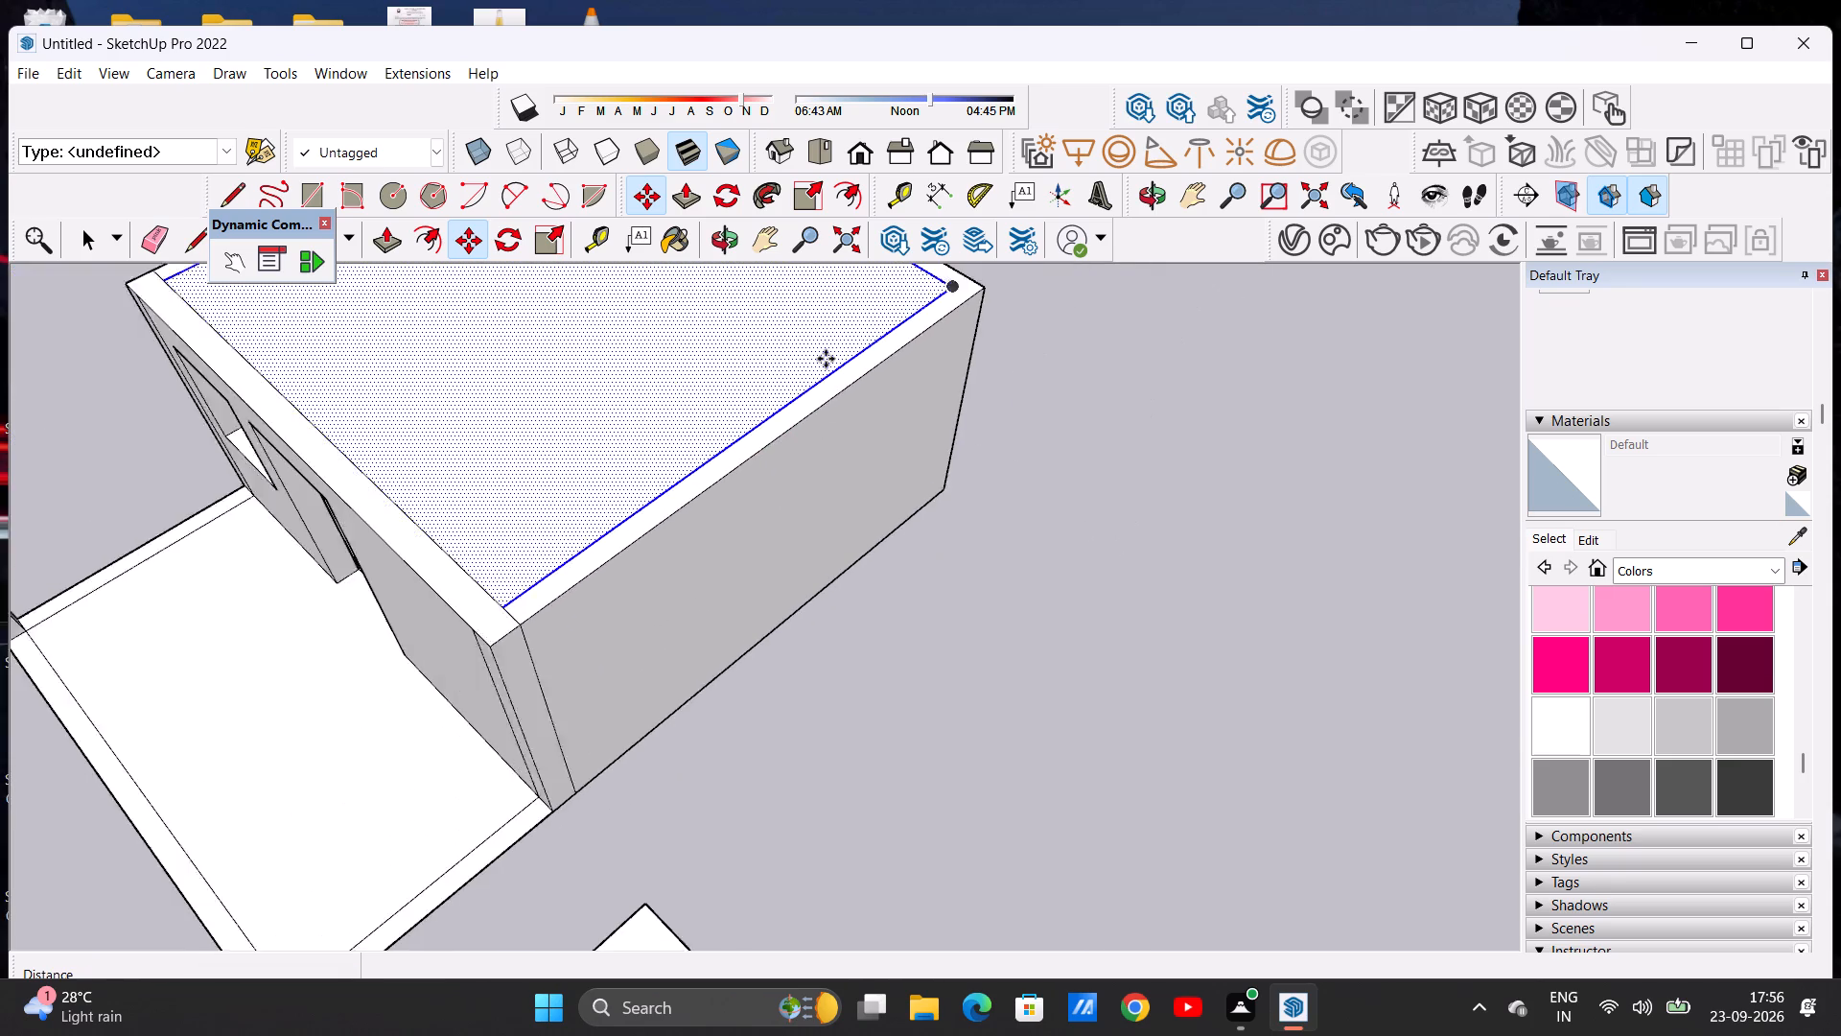
{"action": "scroll", "coordinate": [826, 359], "scroll_direction": "down", "scroll_amount": 5}
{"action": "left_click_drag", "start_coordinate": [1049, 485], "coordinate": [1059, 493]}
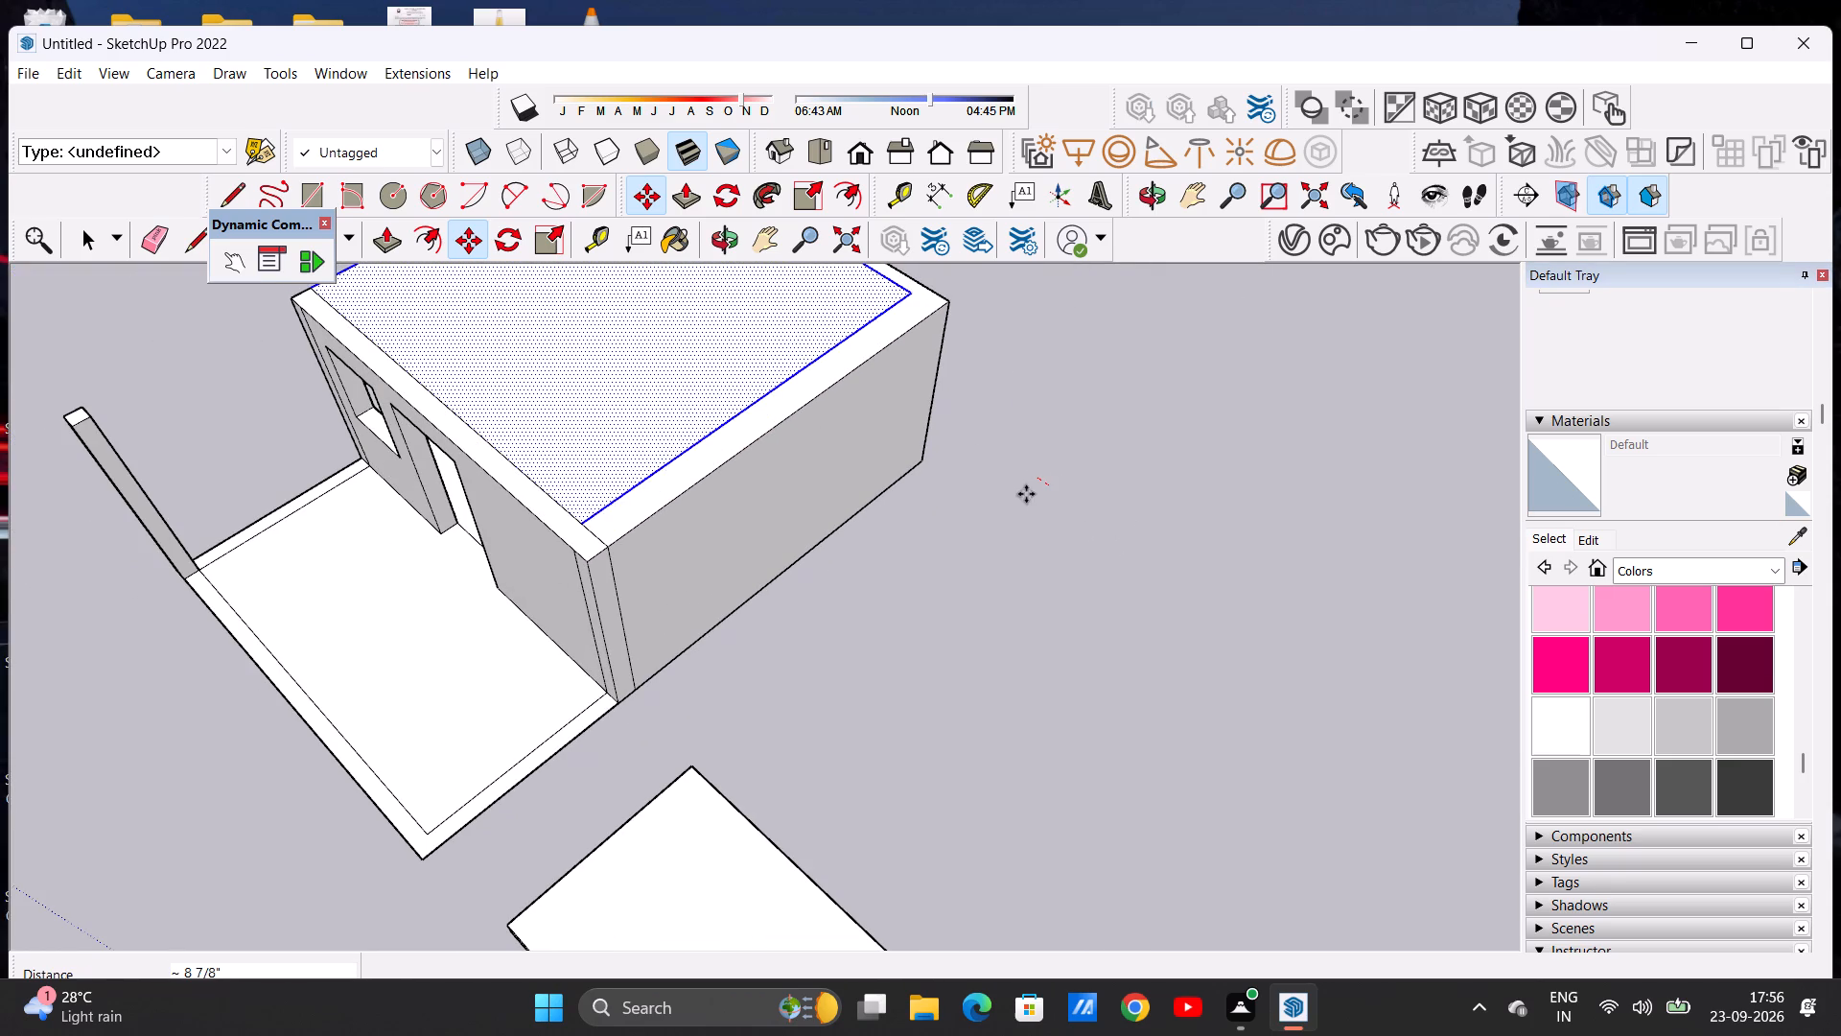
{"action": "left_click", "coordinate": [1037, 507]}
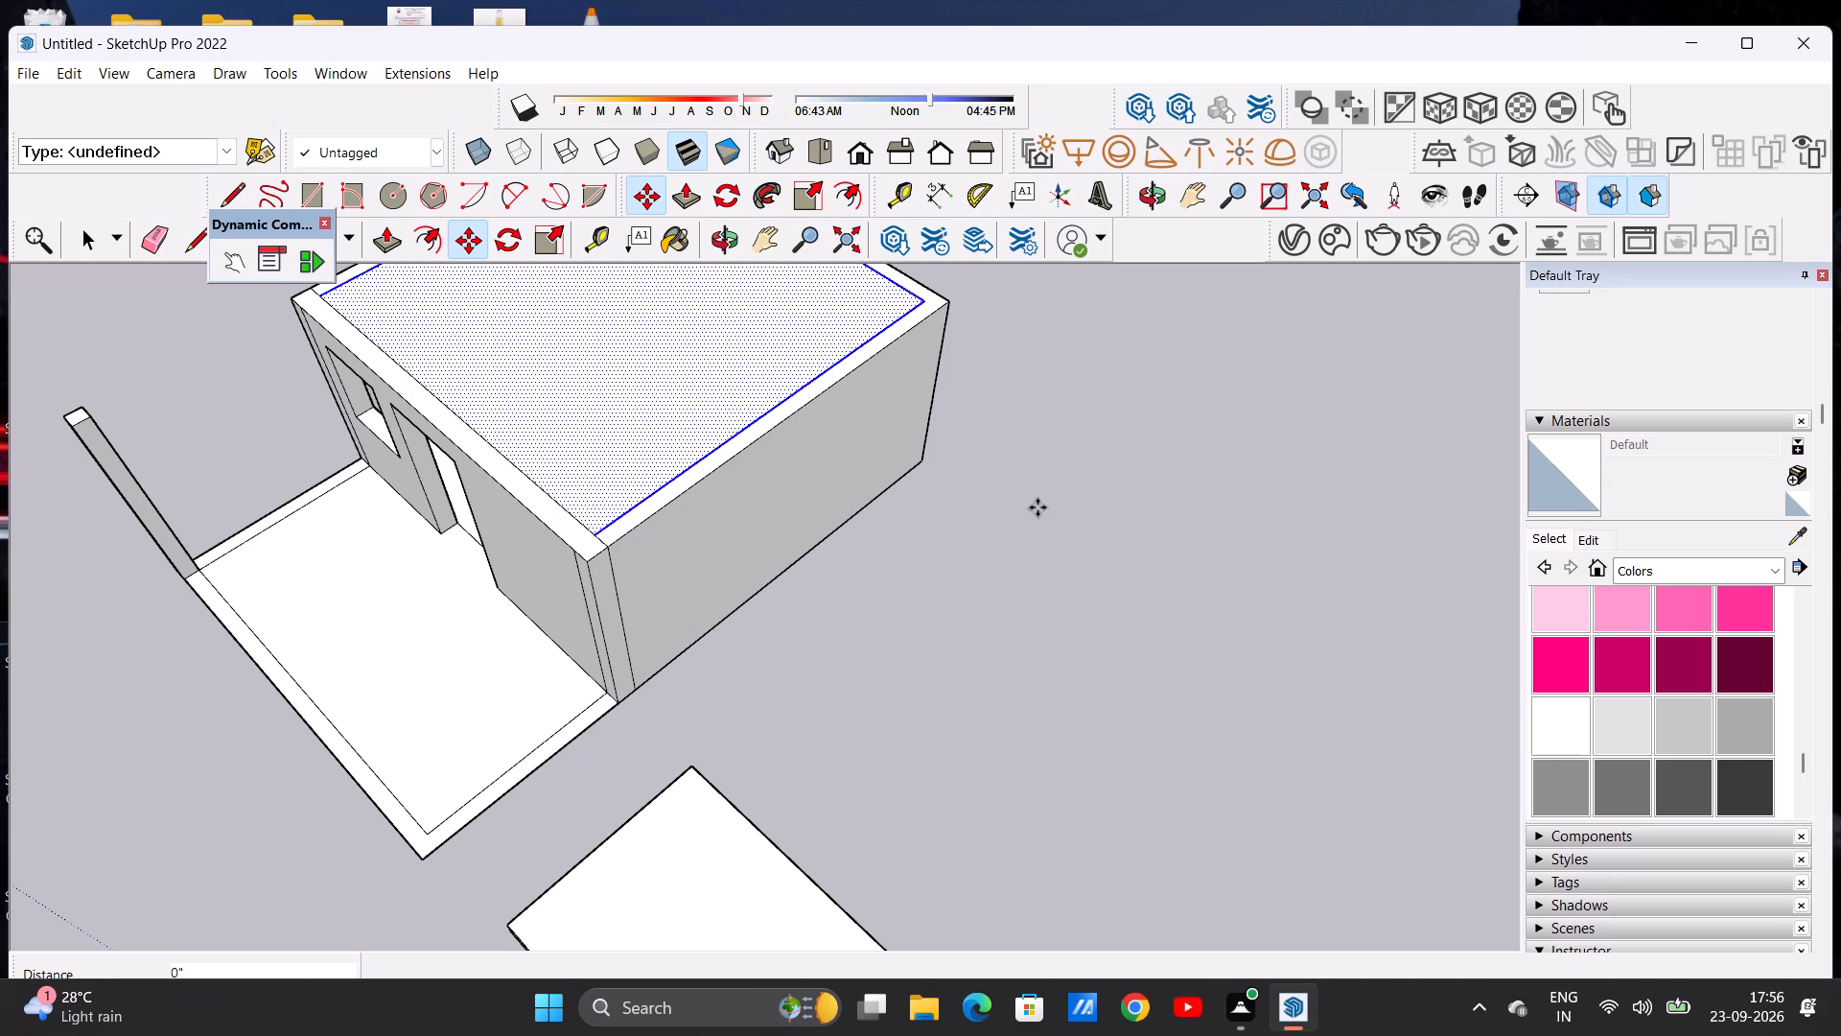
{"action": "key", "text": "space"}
Examine how the larger slab sits within the room's wall tops, viewing it from above, the front and the side.
{"action": "scroll", "coordinate": [970, 498], "scroll_direction": "down", "scroll_amount": 7}
{"action": "scroll", "coordinate": [723, 326], "scroll_direction": "up", "scroll_amount": 11}
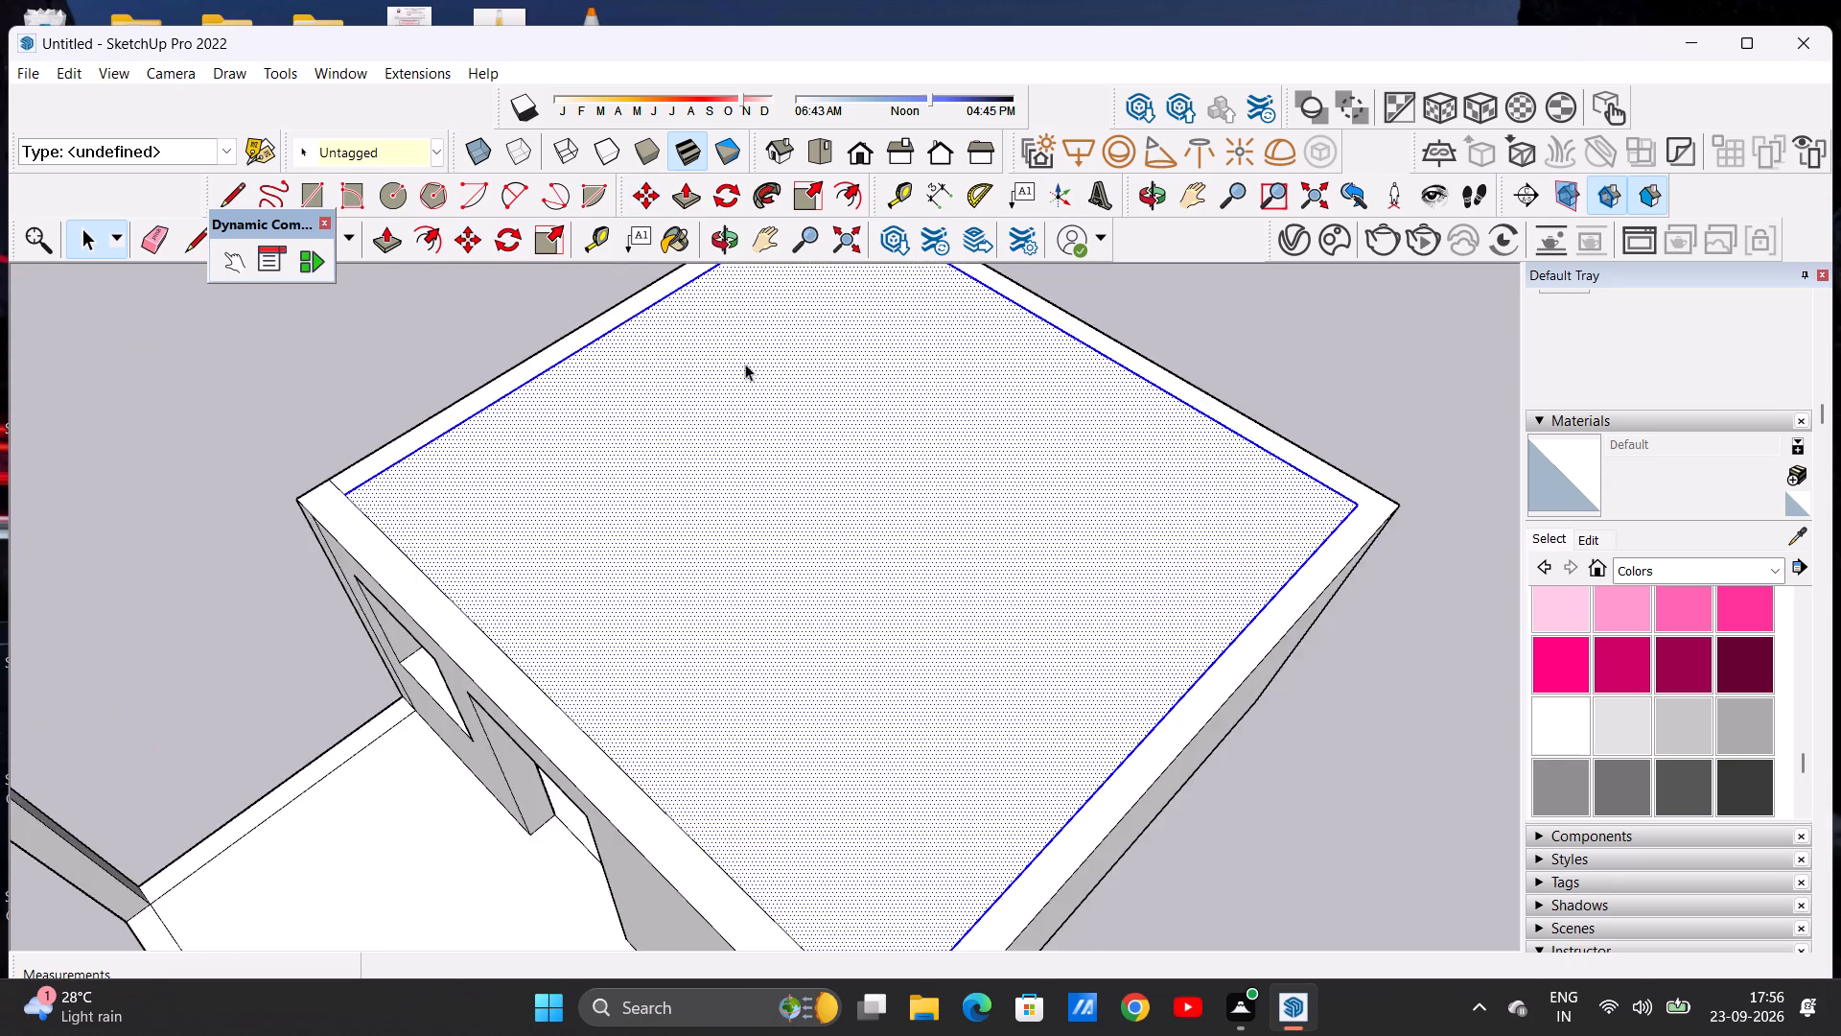
{"action": "scroll", "coordinate": [741, 393], "scroll_direction": "down", "scroll_amount": 10}
{"action": "left_click", "coordinate": [1094, 622]}
{"action": "scroll", "coordinate": [795, 575], "scroll_direction": "up", "scroll_amount": 9}
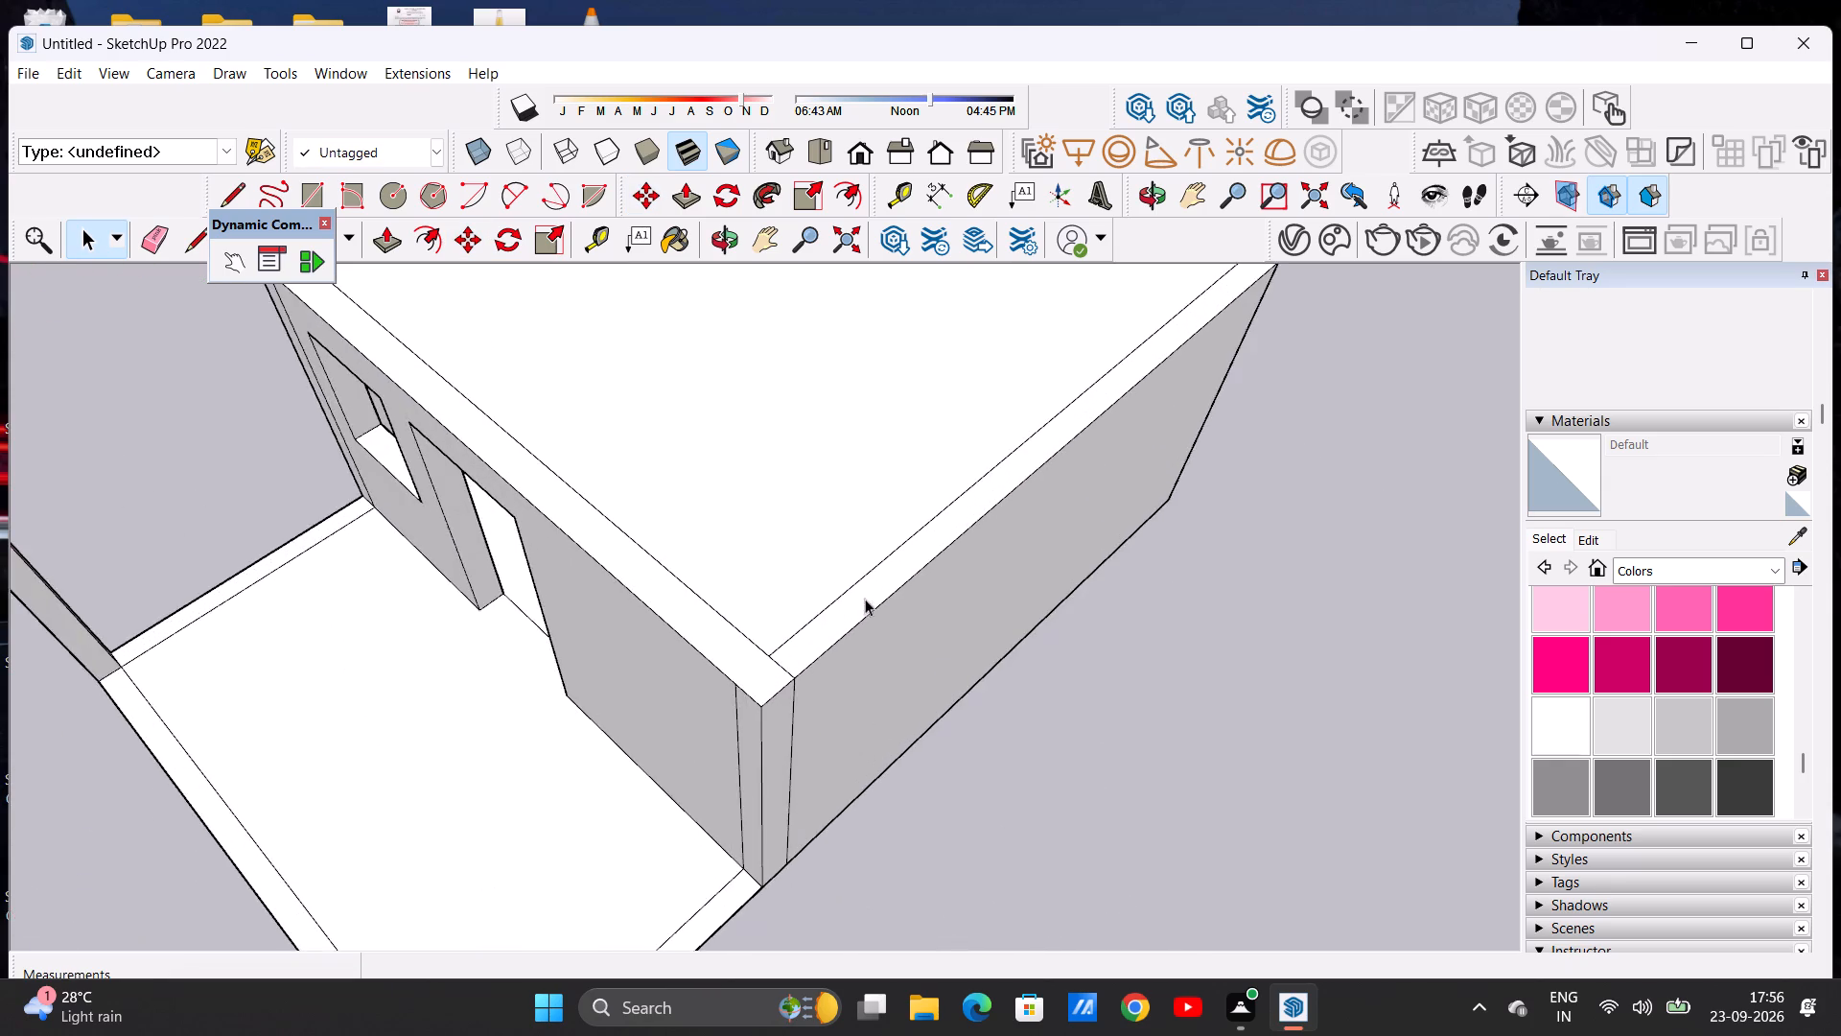
{"action": "scroll", "coordinate": [861, 571], "scroll_direction": "down", "scroll_amount": 13}
{"action": "middle_click_drag", "start_coordinate": [799, 673], "coordinate": [1083, 533]}
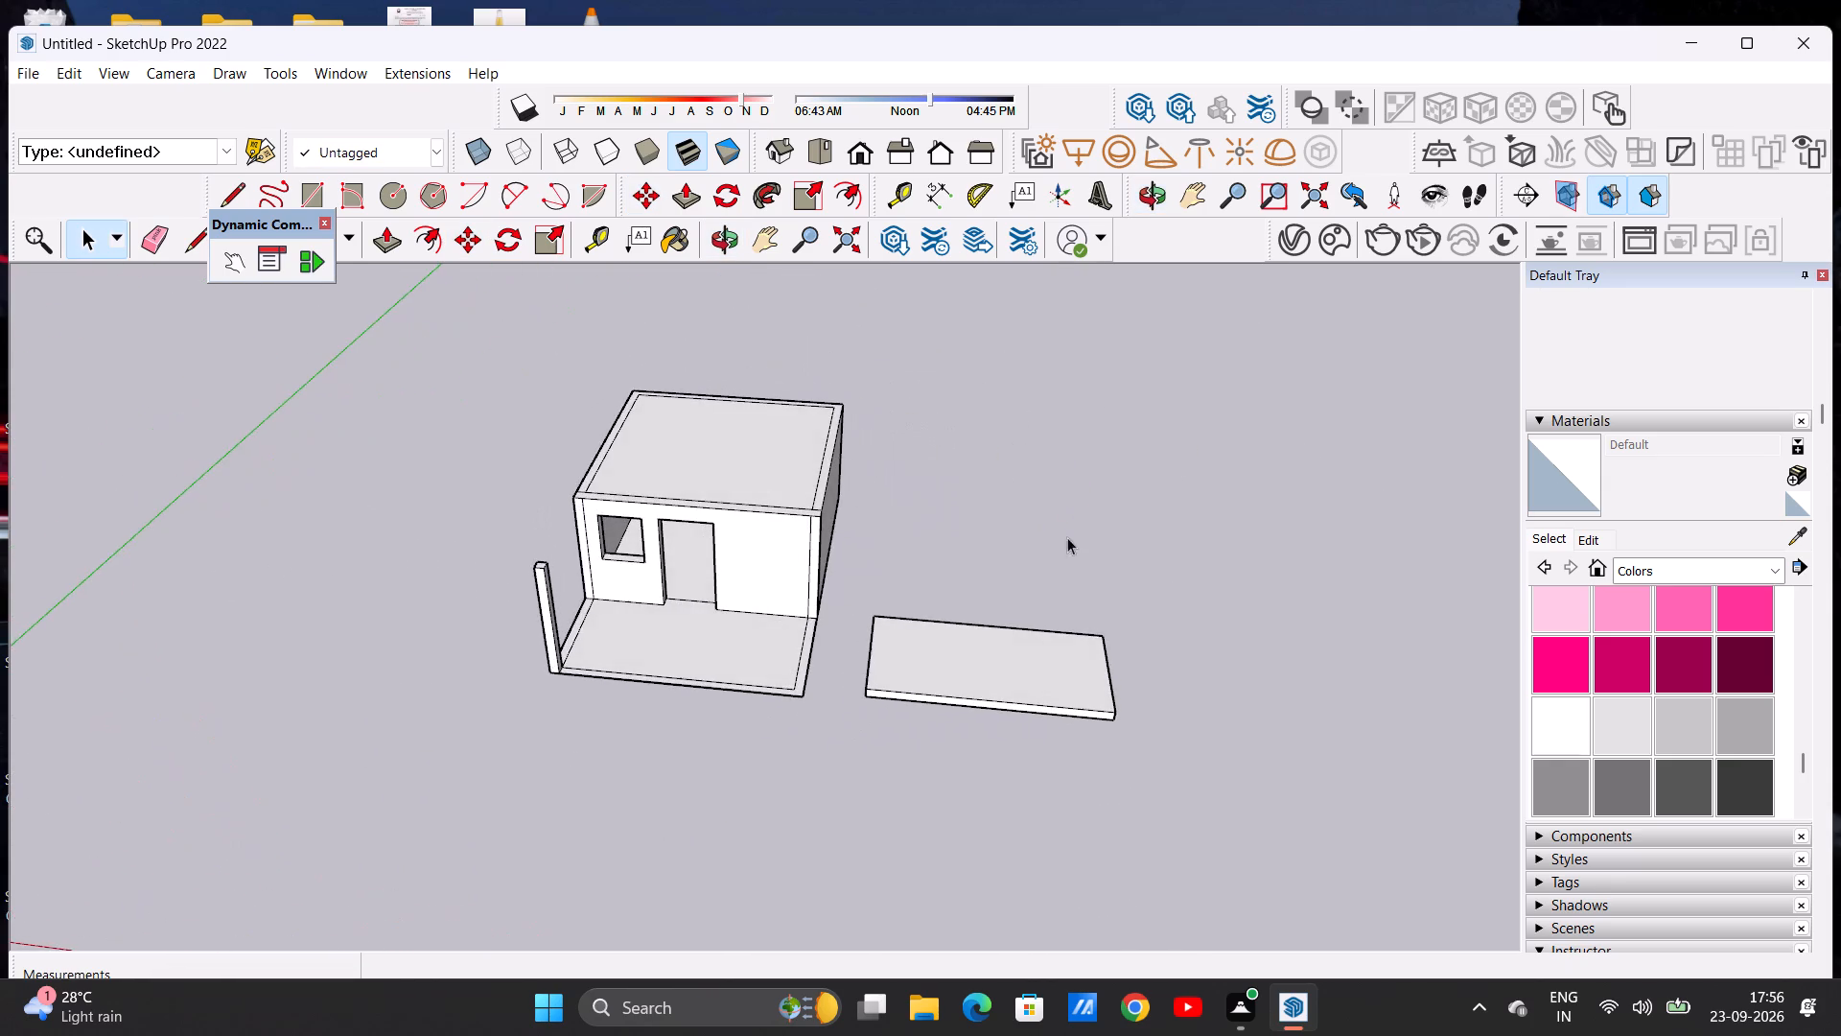
{"action": "scroll", "coordinate": [648, 624], "scroll_direction": "up", "scroll_amount": 3}
{"action": "middle_click_drag", "start_coordinate": [672, 493], "coordinate": [700, 444]}
{"action": "scroll", "coordinate": [696, 463], "scroll_direction": "up", "scroll_amount": 11}
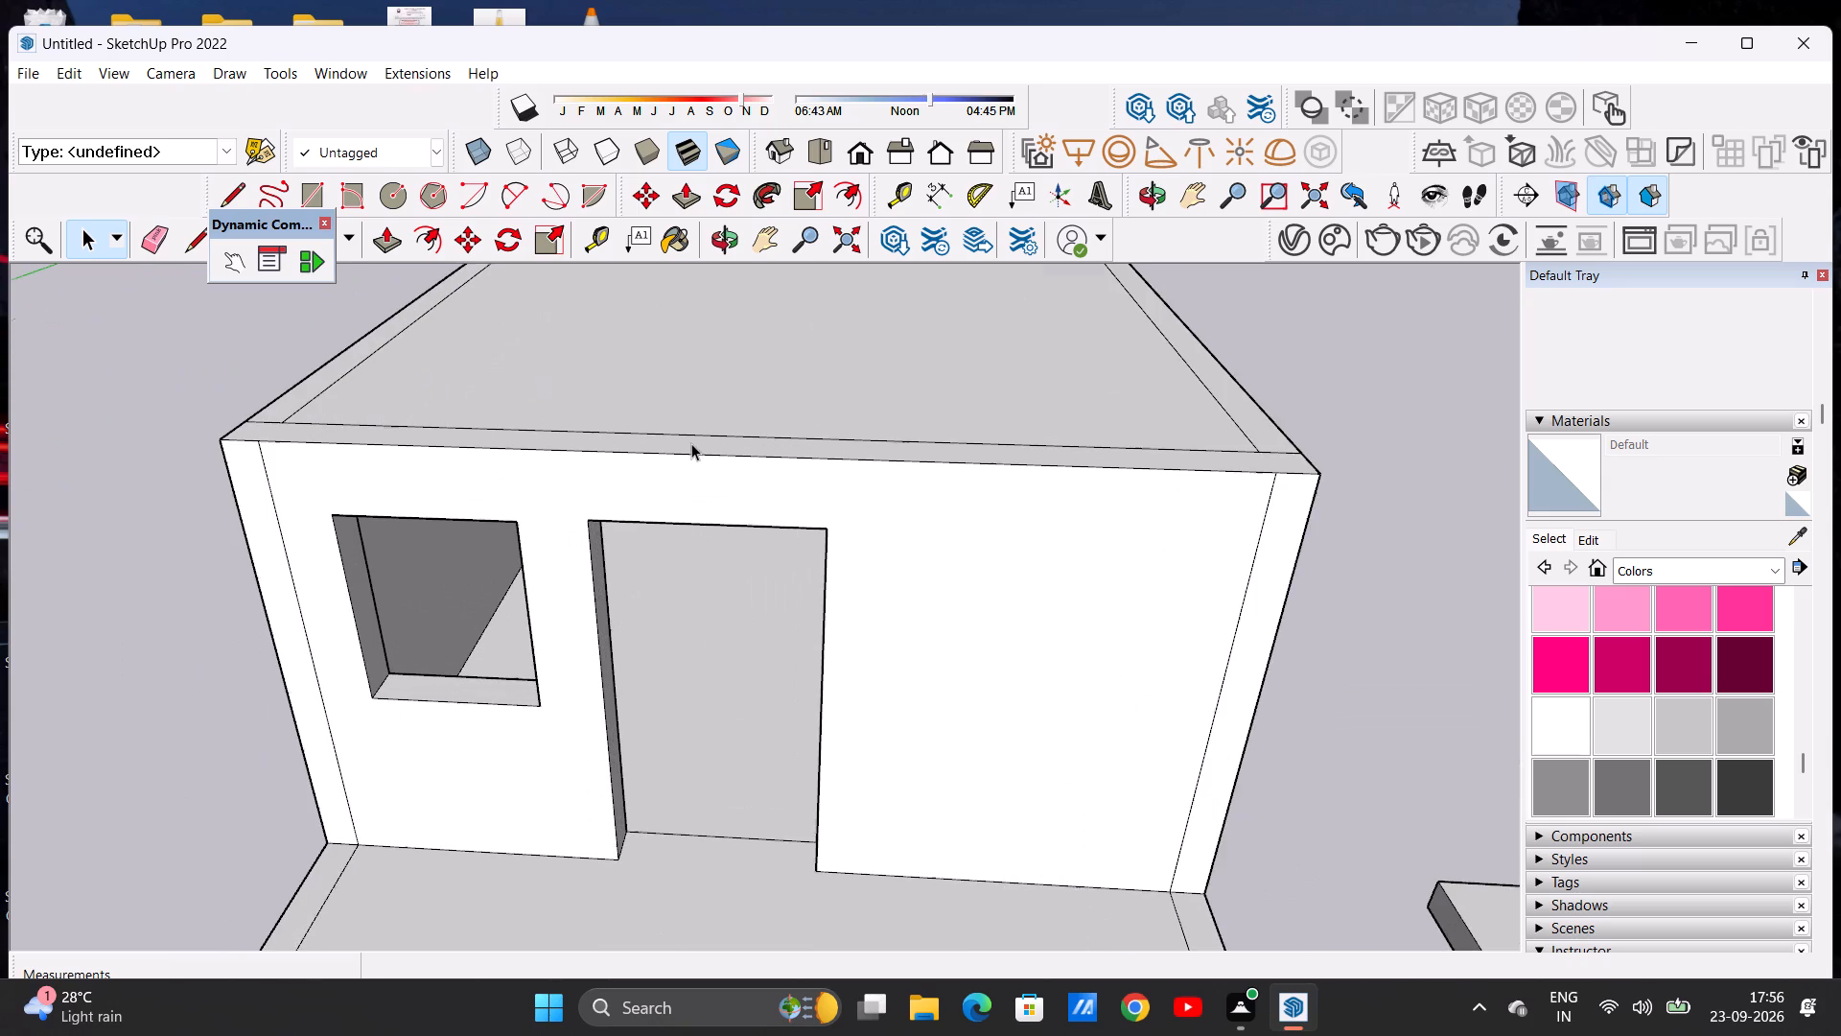
{"action": "scroll", "coordinate": [691, 443], "scroll_direction": "up", "scroll_amount": 1}
{"action": "middle_click_drag", "start_coordinate": [706, 449], "coordinate": [713, 453]}
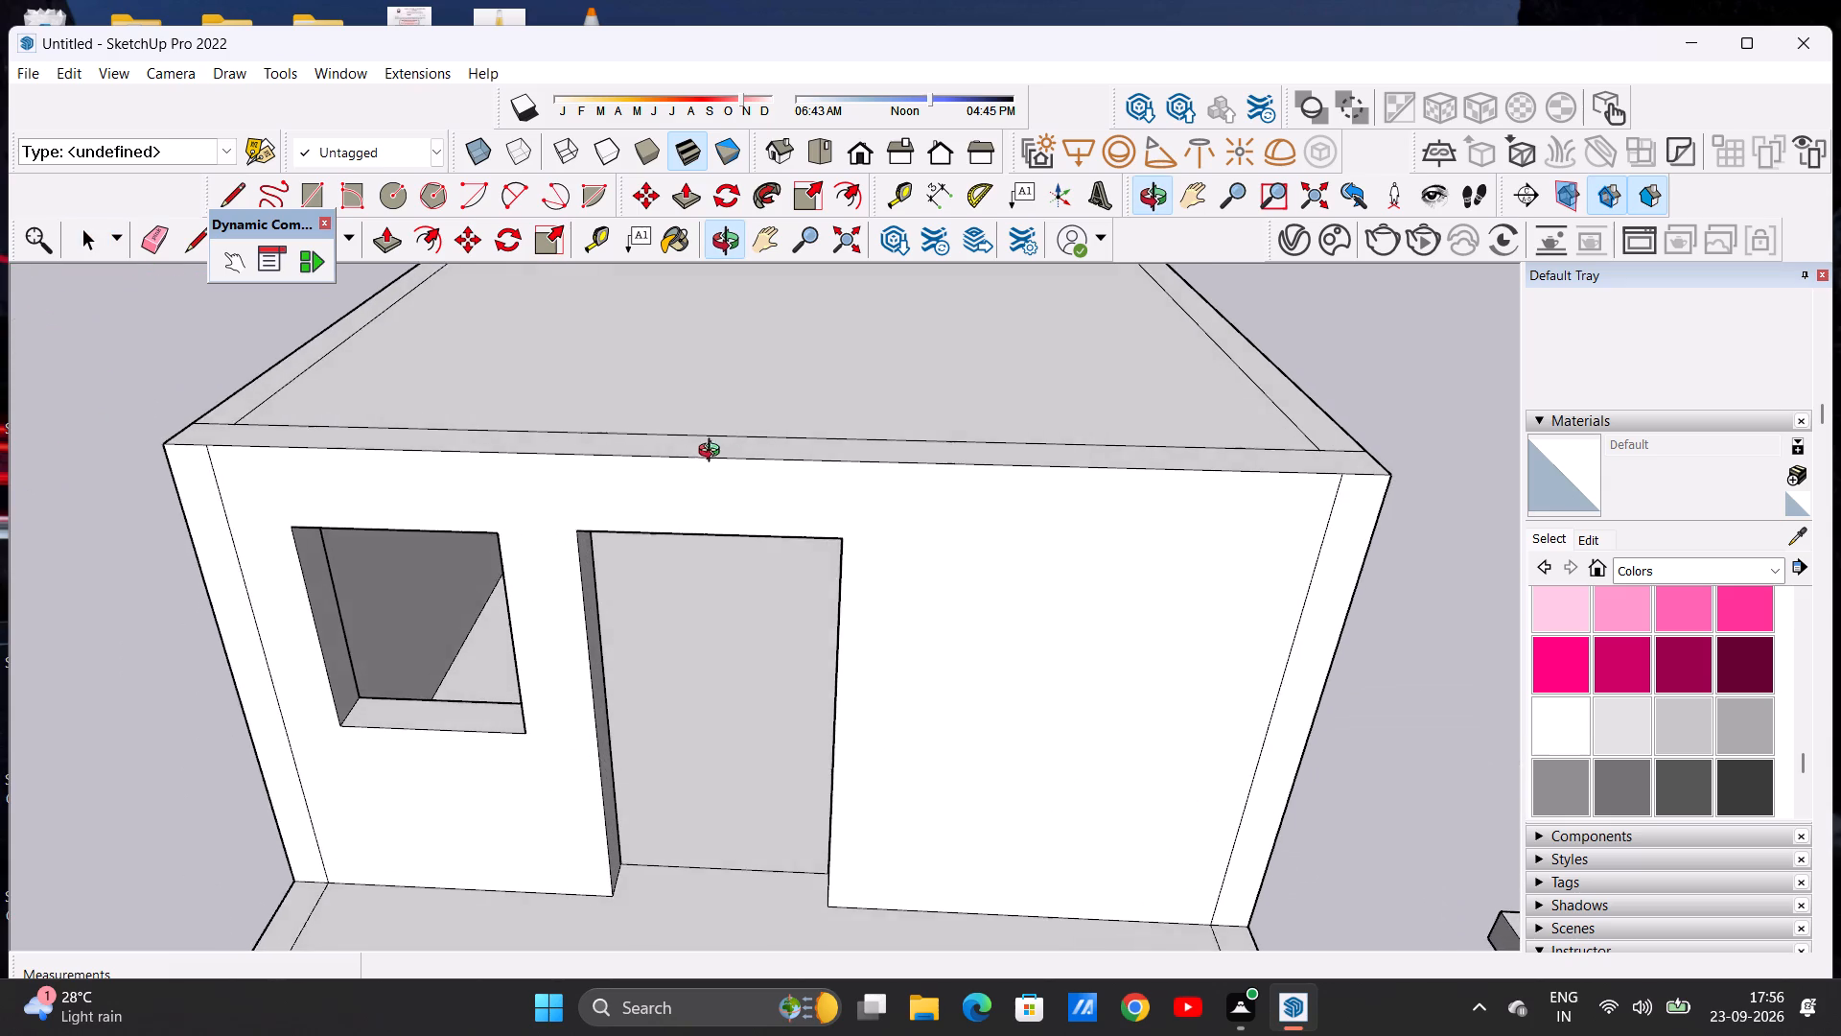
{"action": "middle_click_drag", "start_coordinate": [713, 453], "coordinate": [736, 515]}
{"action": "scroll", "coordinate": [730, 476], "scroll_direction": "down", "scroll_amount": 10}
{"action": "middle_click_drag", "start_coordinate": [938, 436], "coordinate": [847, 473]}
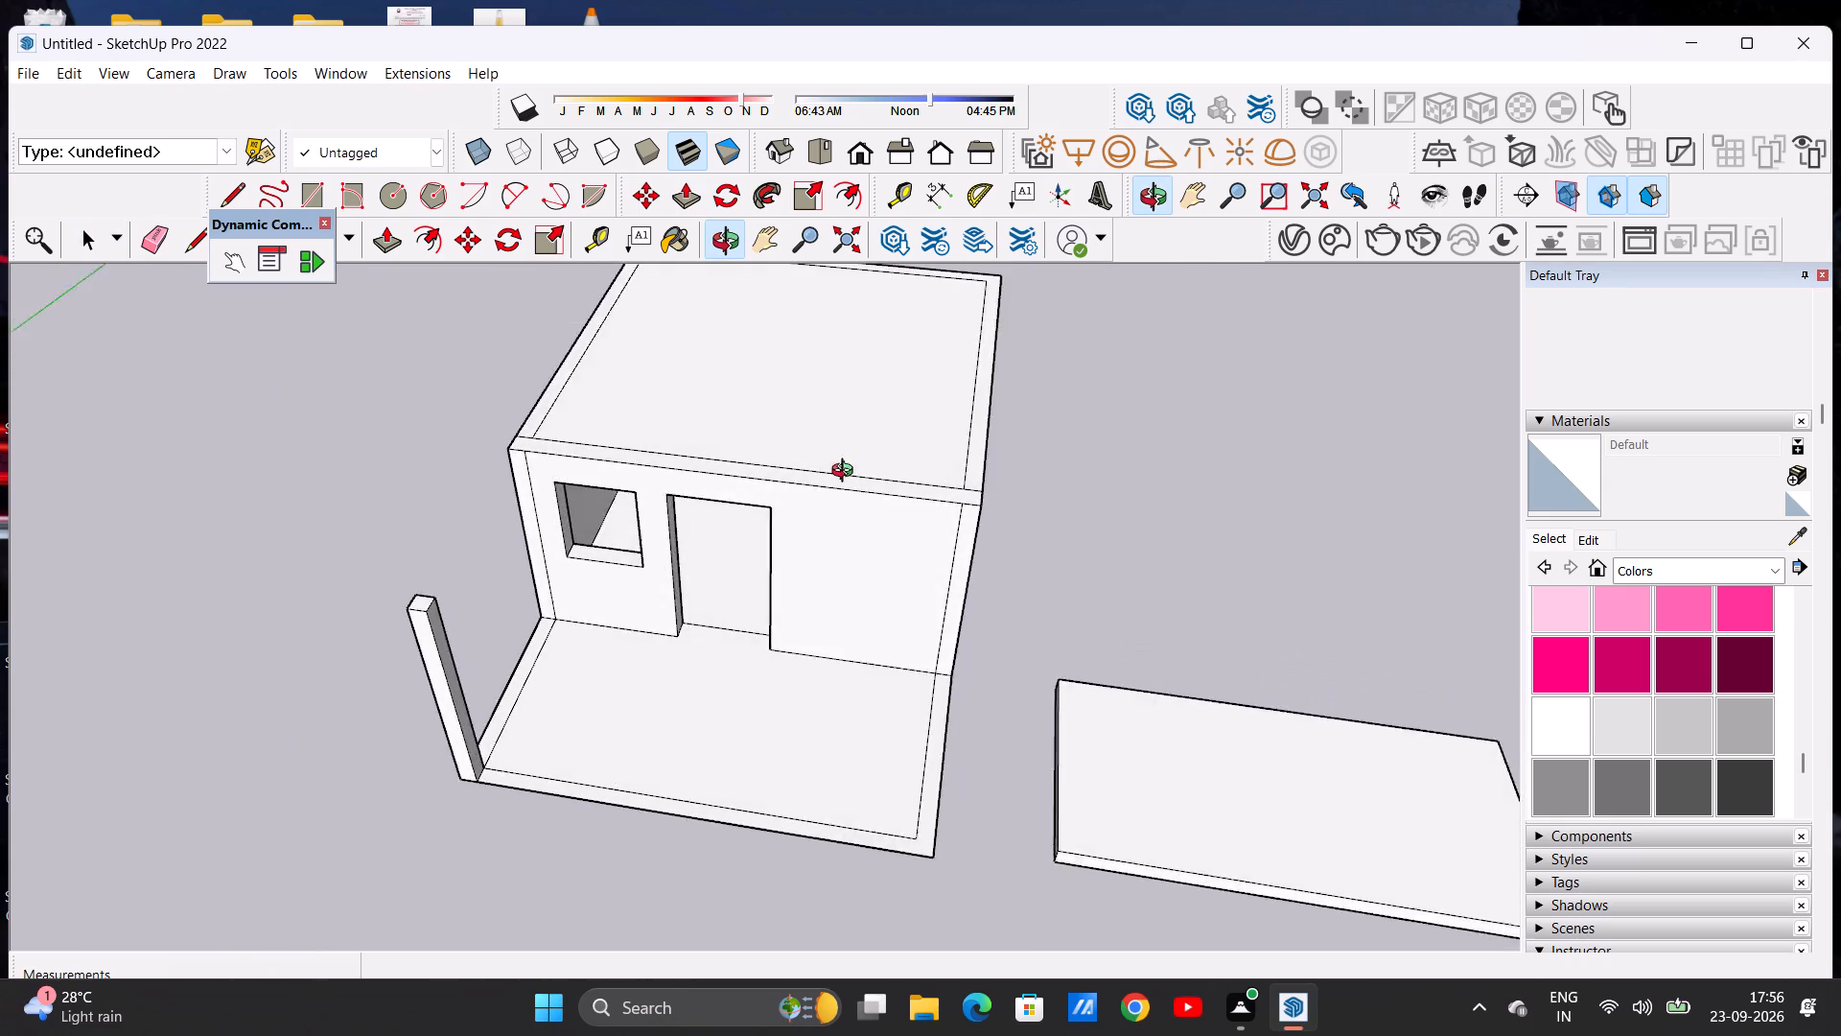
{"action": "middle_click_drag", "start_coordinate": [847, 473], "coordinate": [611, 482]}
{"action": "scroll", "coordinate": [1065, 520], "scroll_direction": "up", "scroll_amount": 5}
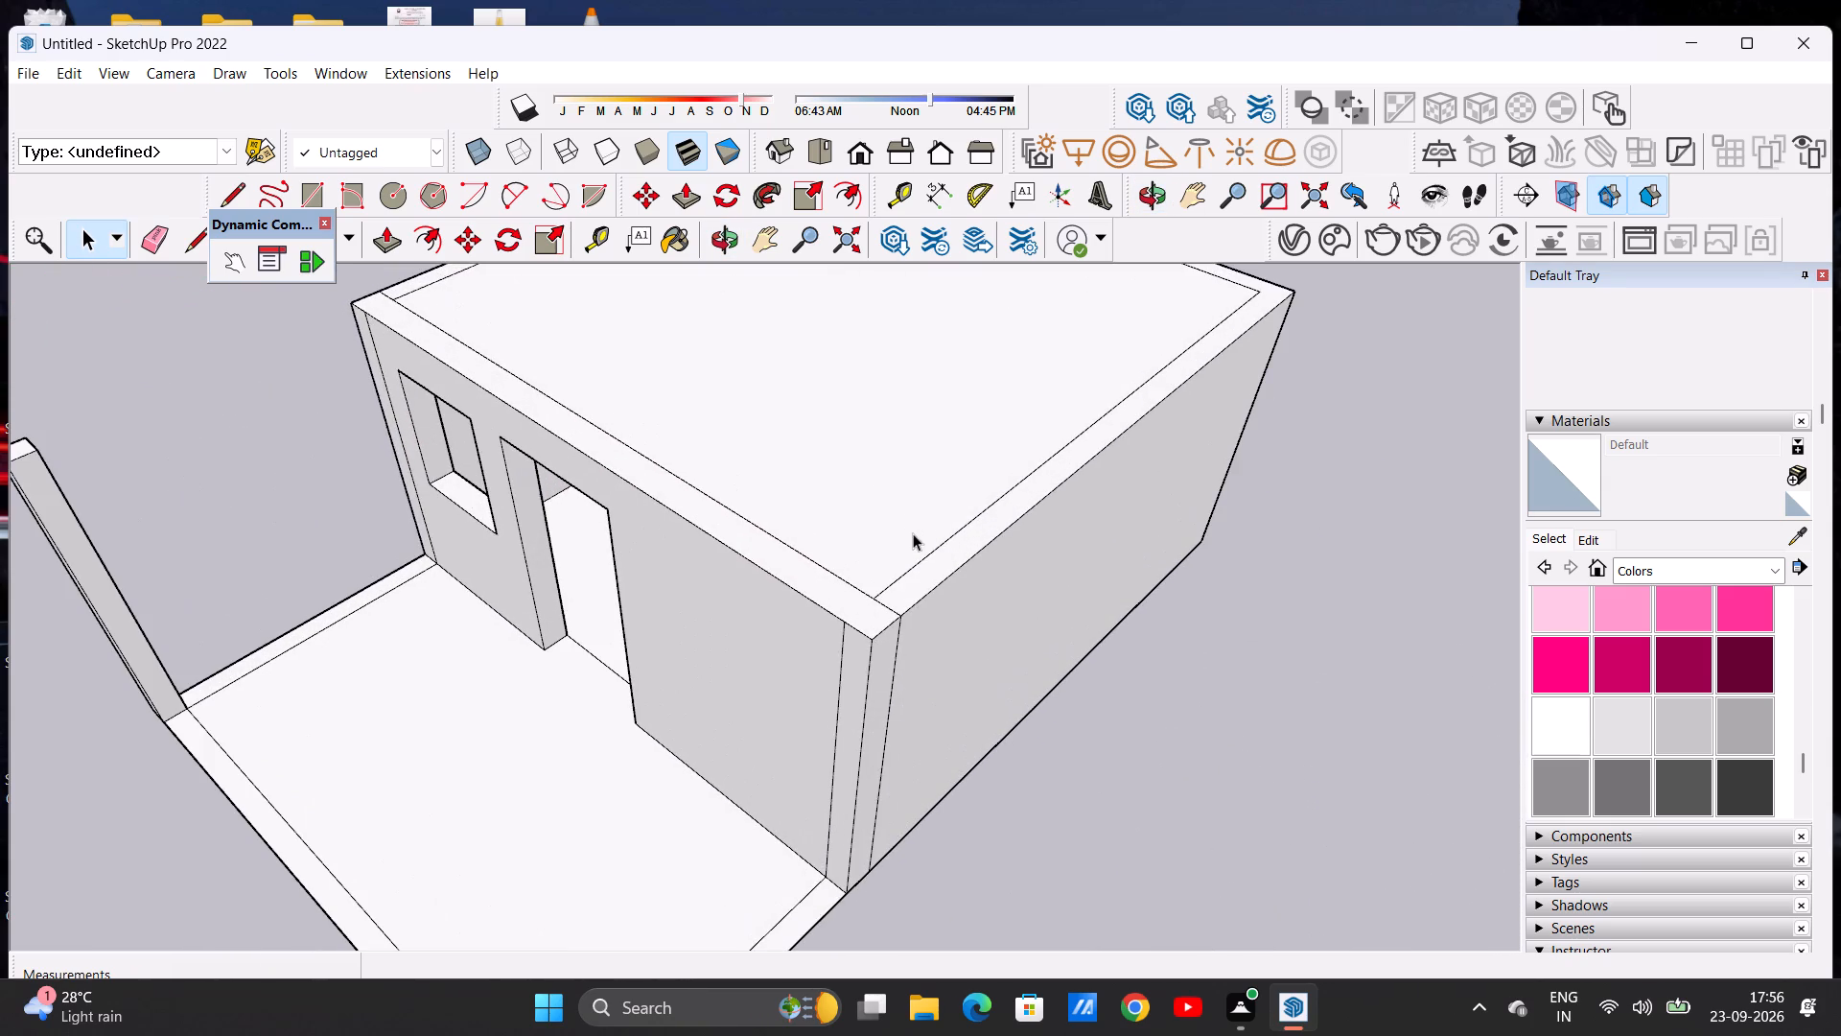
{"action": "scroll", "coordinate": [888, 534], "scroll_direction": "down", "scroll_amount": 8}
{"action": "scroll", "coordinate": [941, 468], "scroll_direction": "up", "scroll_amount": 6}
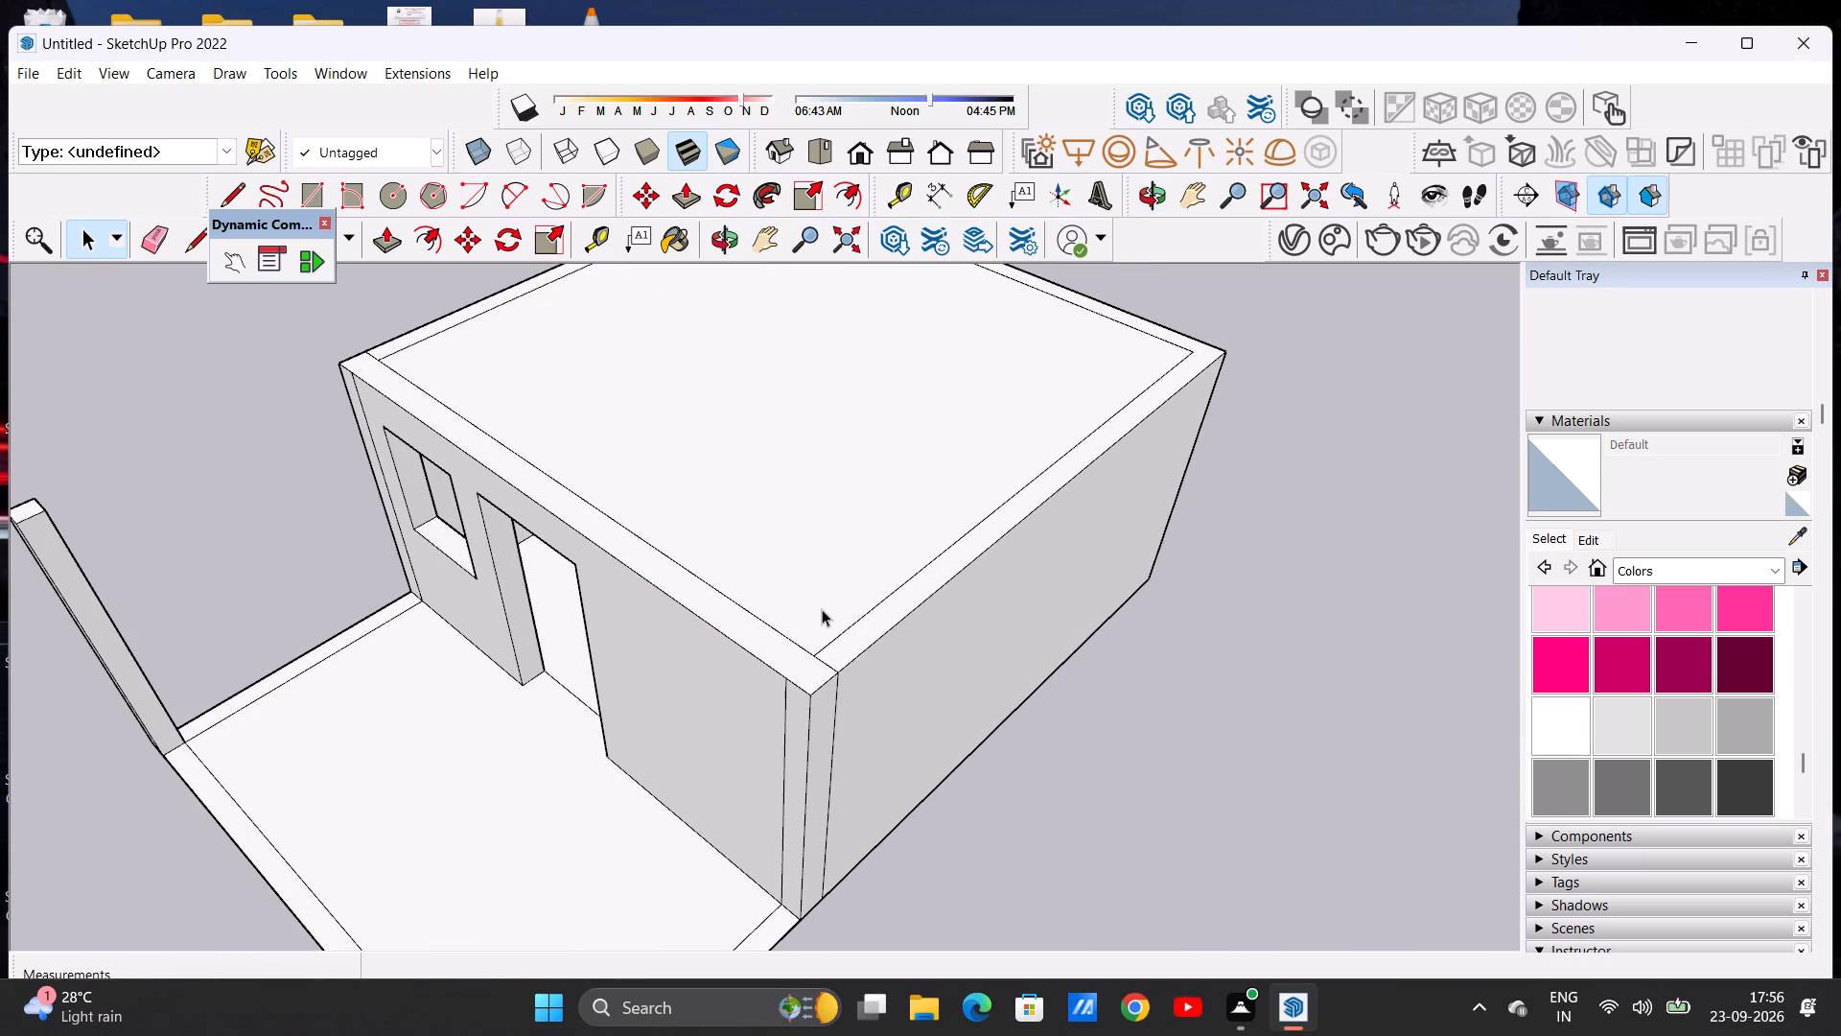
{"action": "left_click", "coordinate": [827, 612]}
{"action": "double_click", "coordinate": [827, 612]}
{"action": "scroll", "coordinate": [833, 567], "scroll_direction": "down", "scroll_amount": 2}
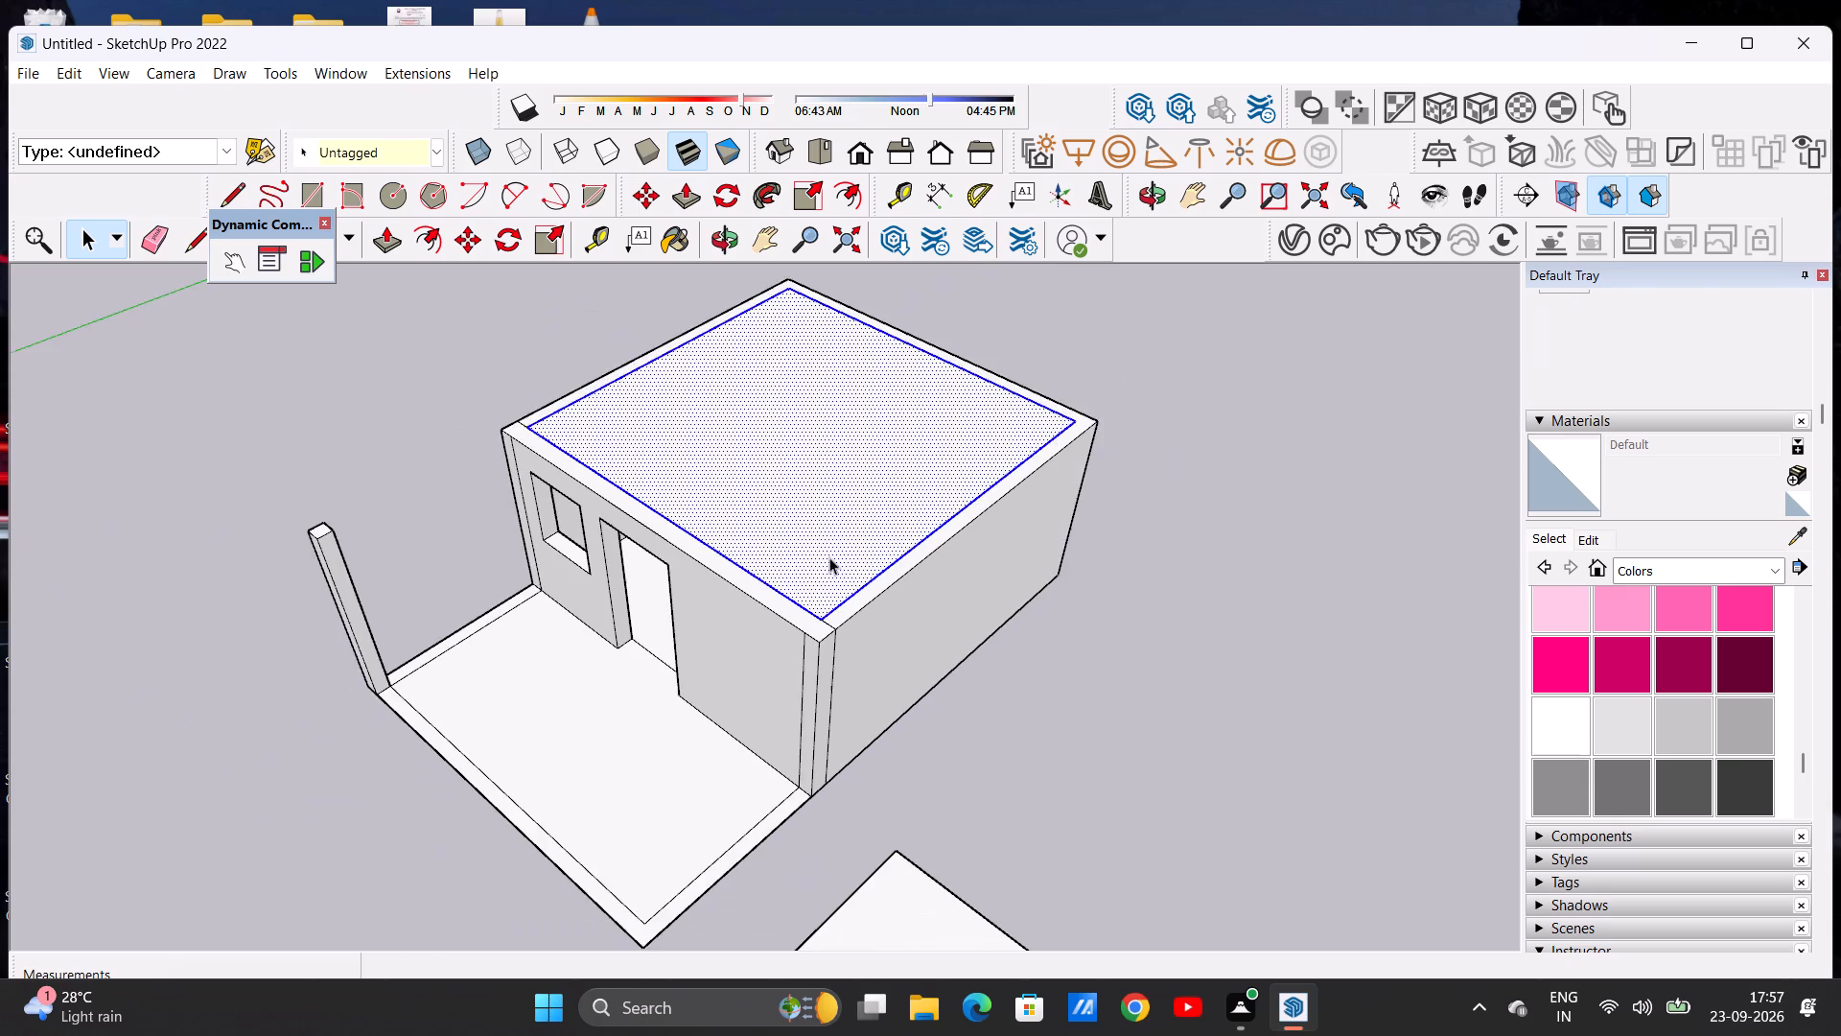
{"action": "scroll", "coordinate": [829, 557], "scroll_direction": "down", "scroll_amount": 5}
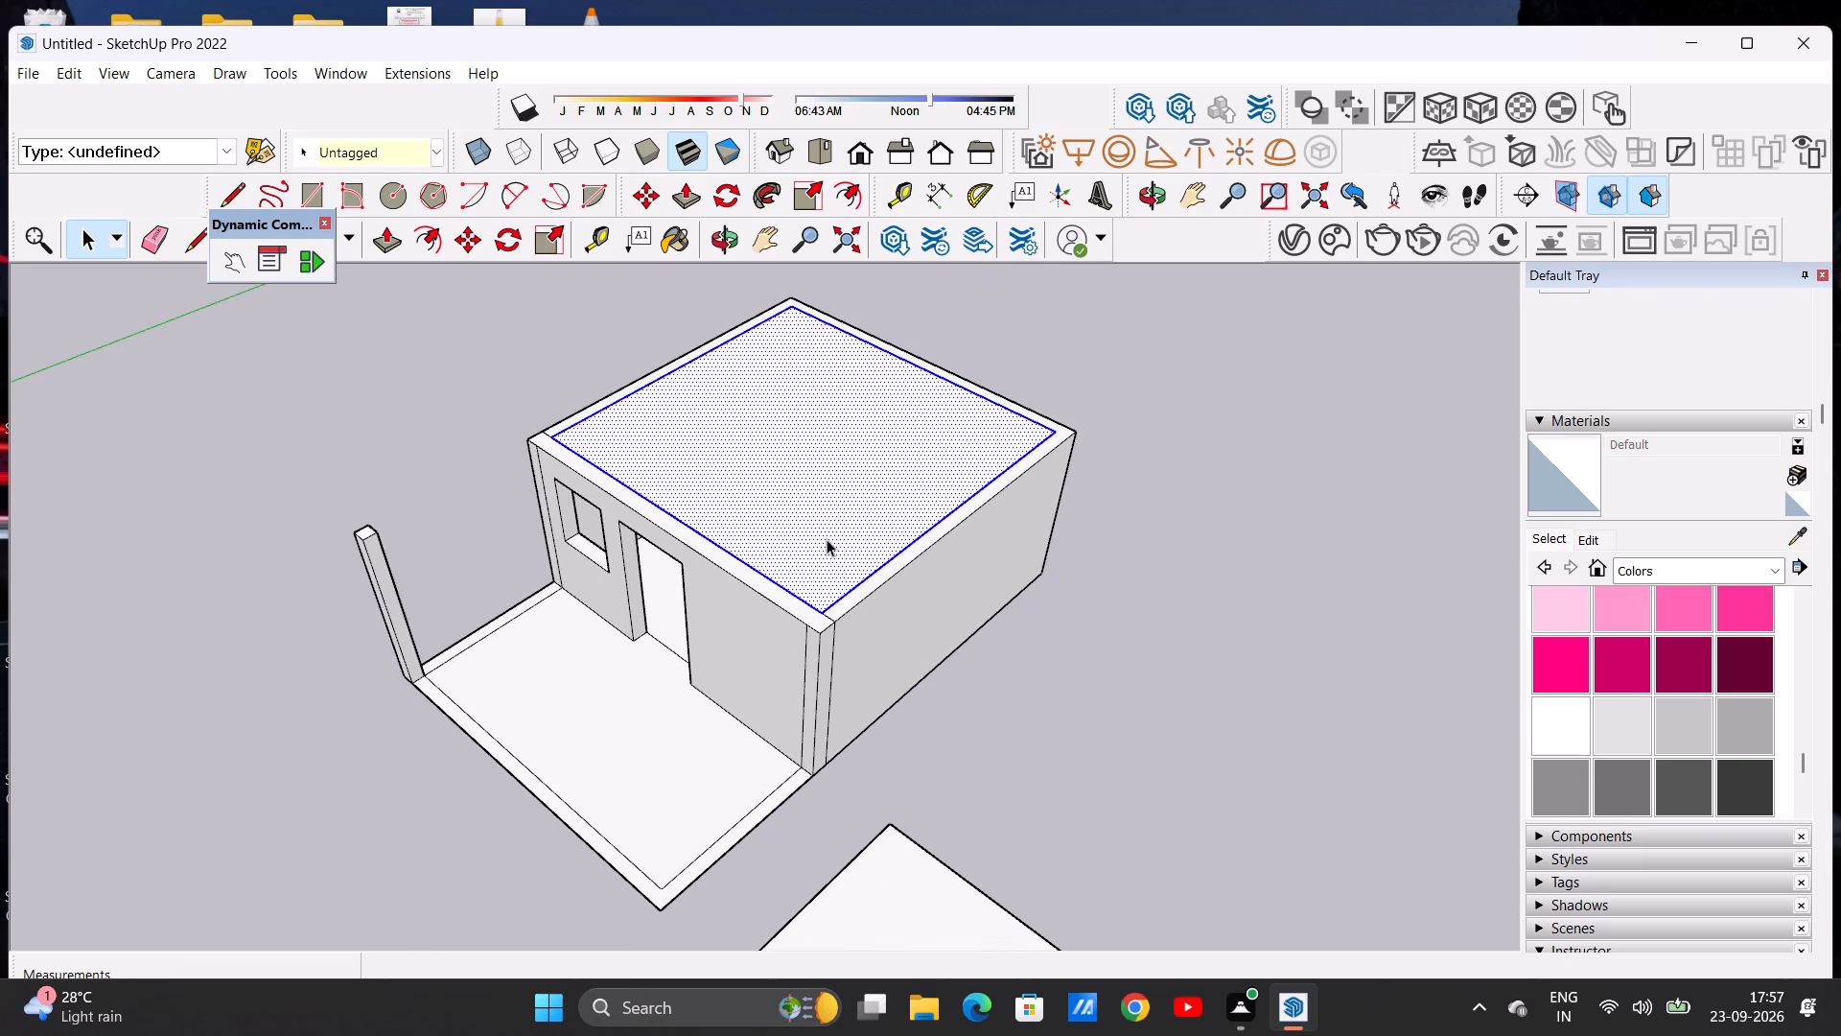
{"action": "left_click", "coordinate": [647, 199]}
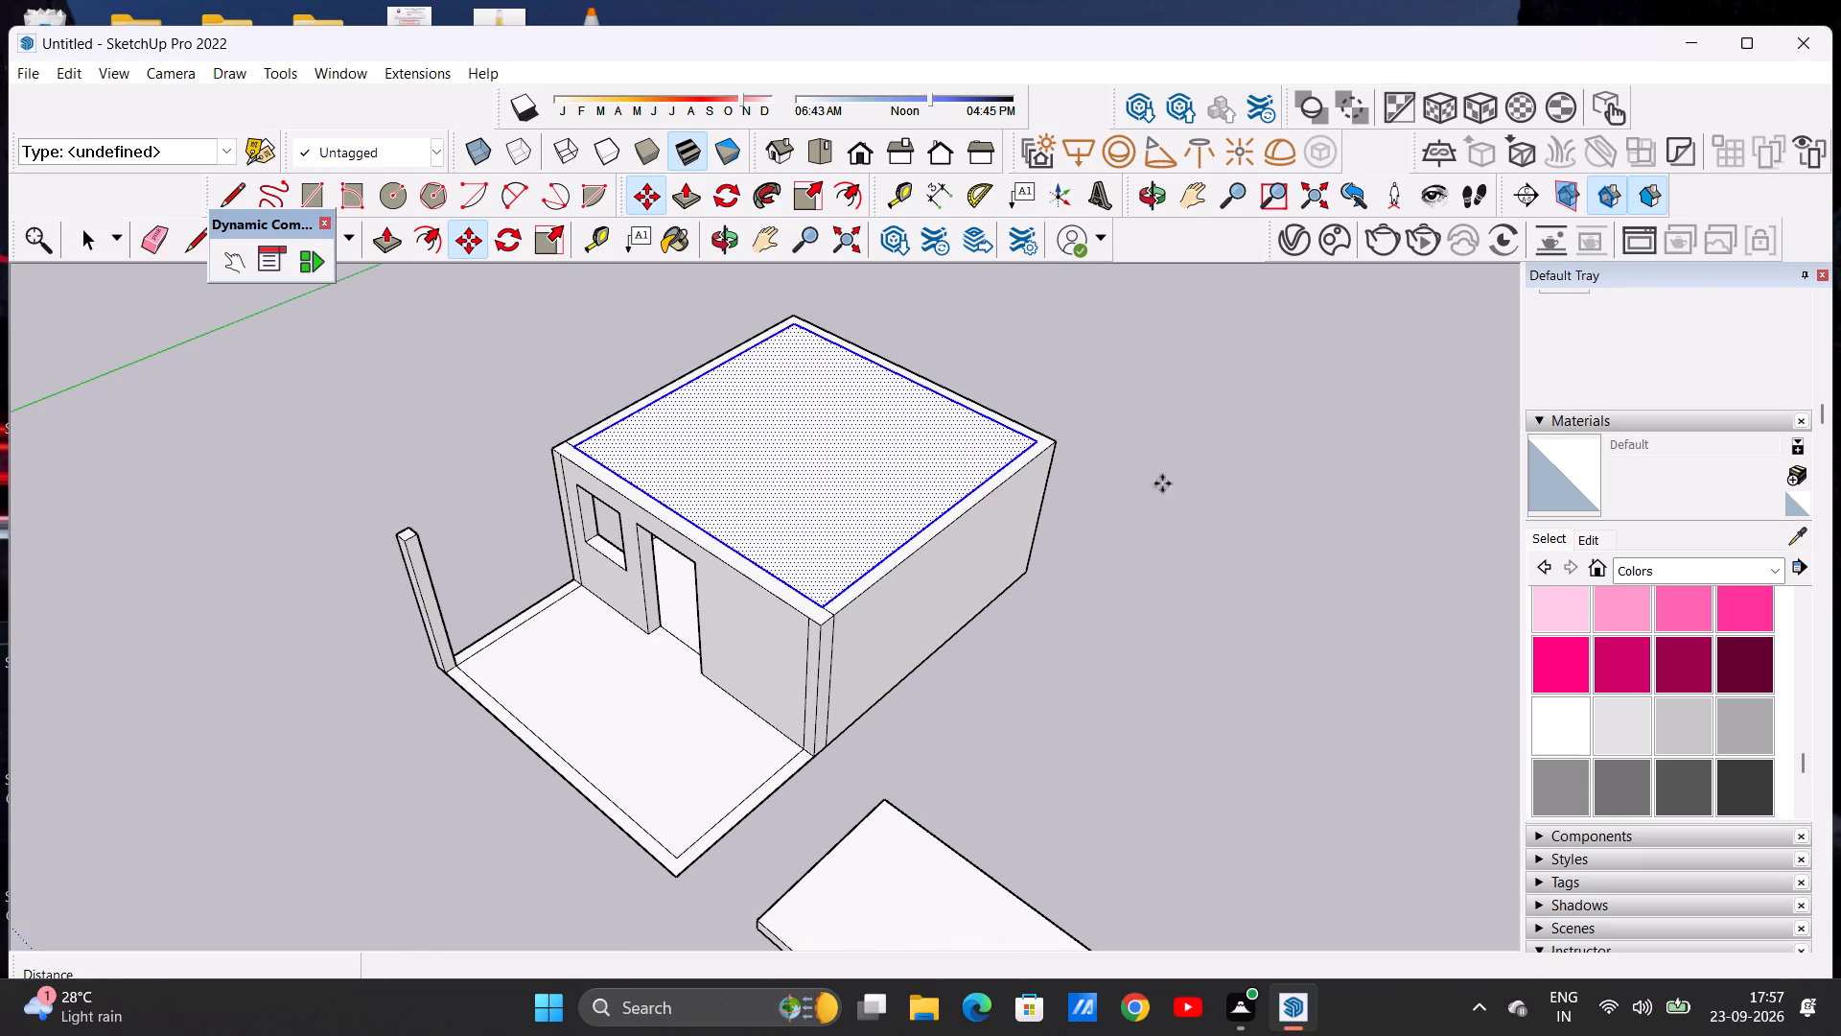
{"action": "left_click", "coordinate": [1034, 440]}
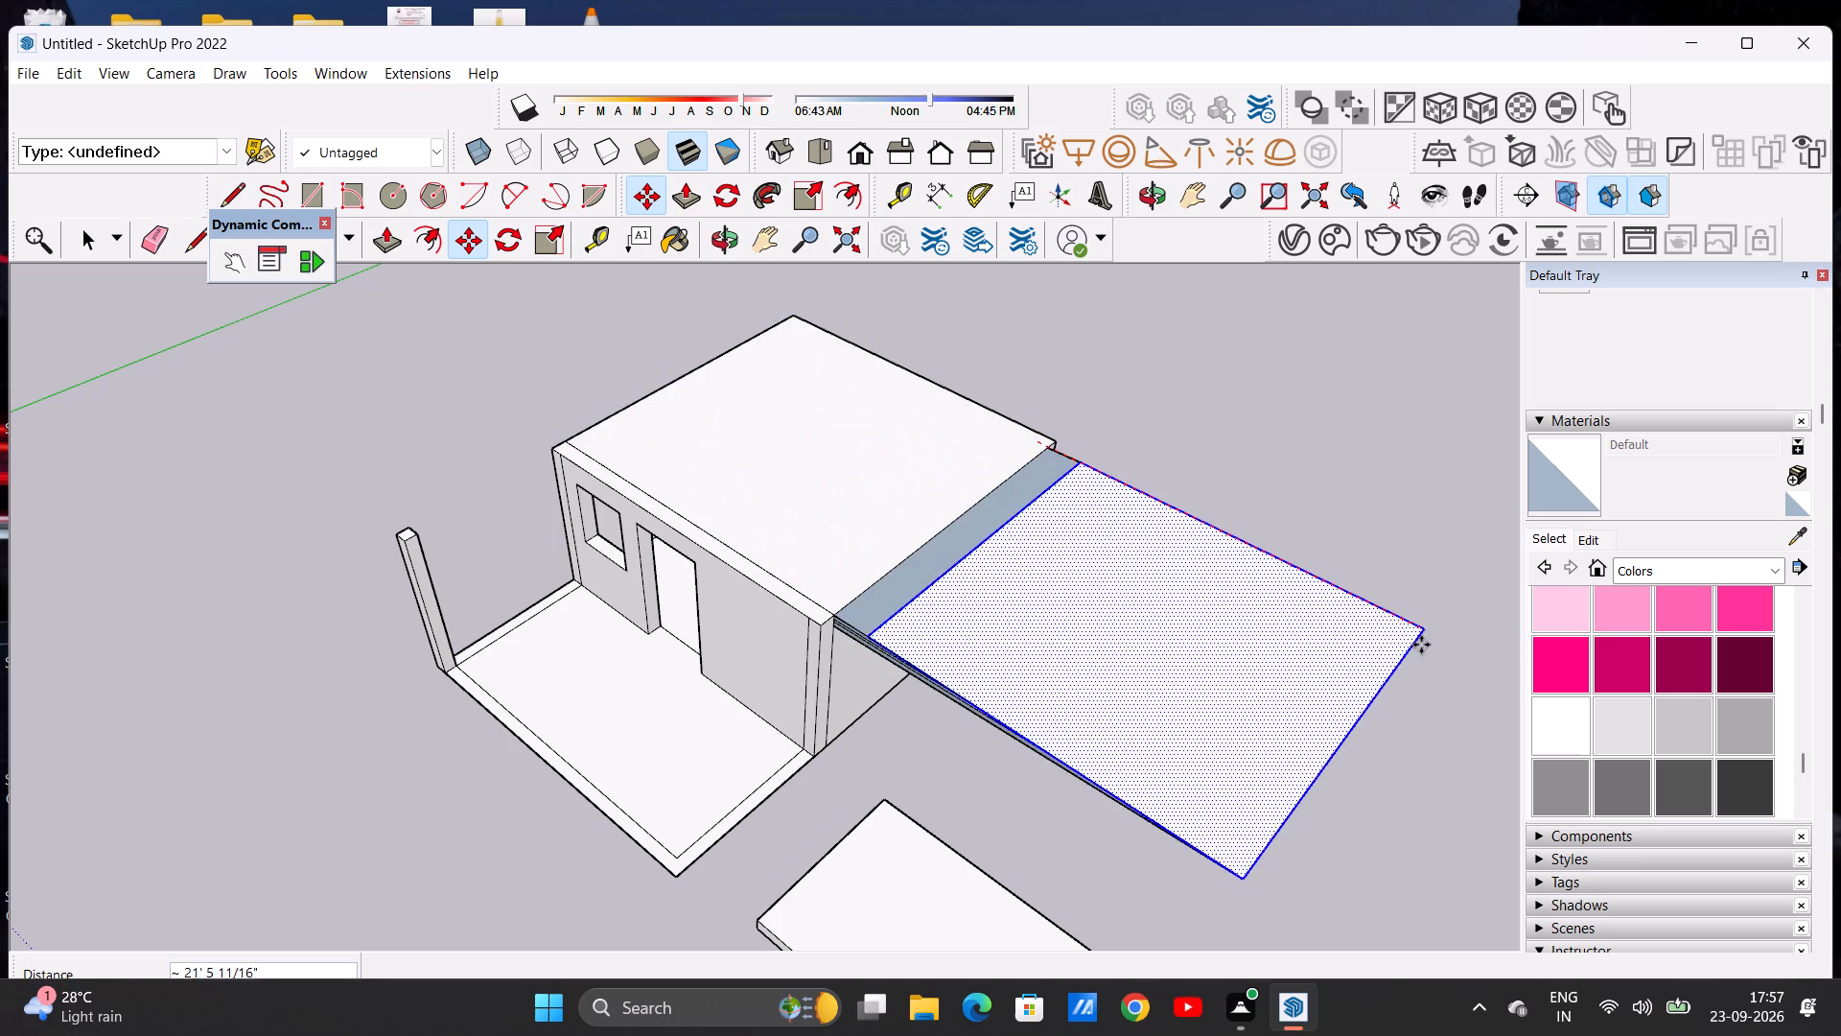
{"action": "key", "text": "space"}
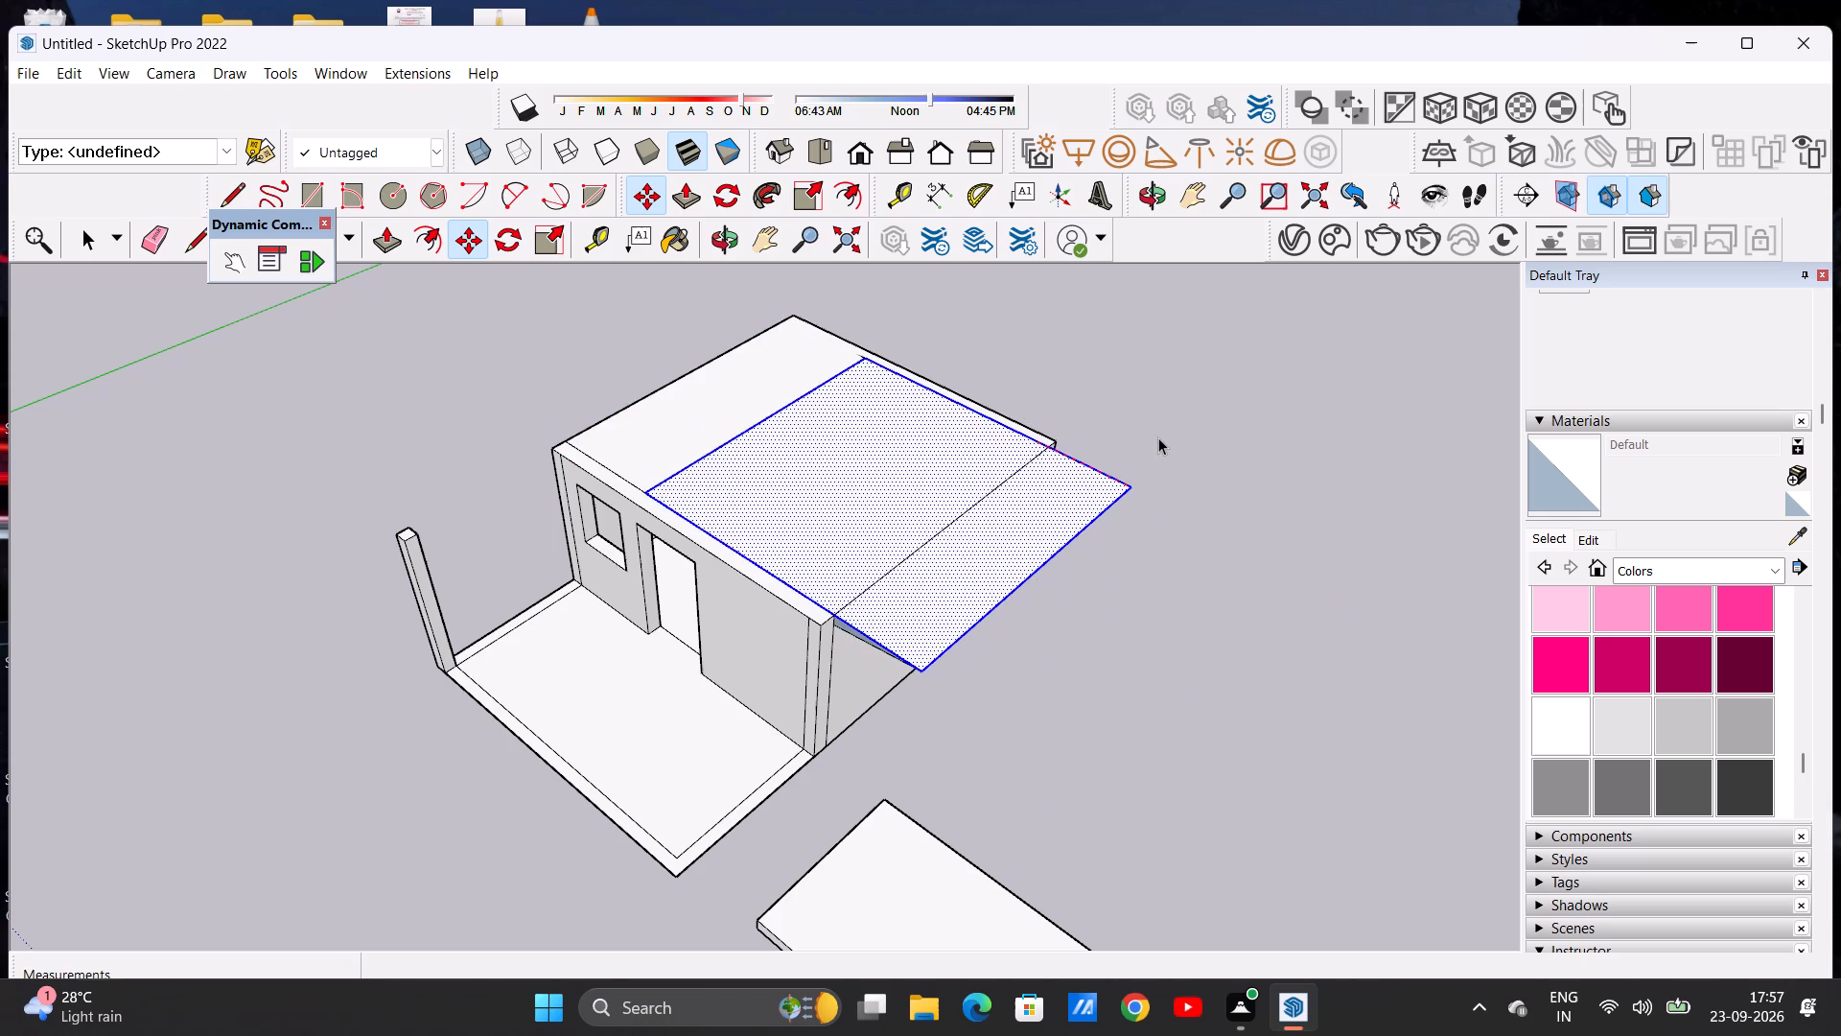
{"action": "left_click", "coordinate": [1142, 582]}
Inspect the covered room, the open porch and its freestanding front column from several angles.
{"action": "scroll", "coordinate": [1060, 481], "scroll_direction": "down", "scroll_amount": 4}
{"action": "scroll", "coordinate": [704, 724], "scroll_direction": "up", "scroll_amount": 1}
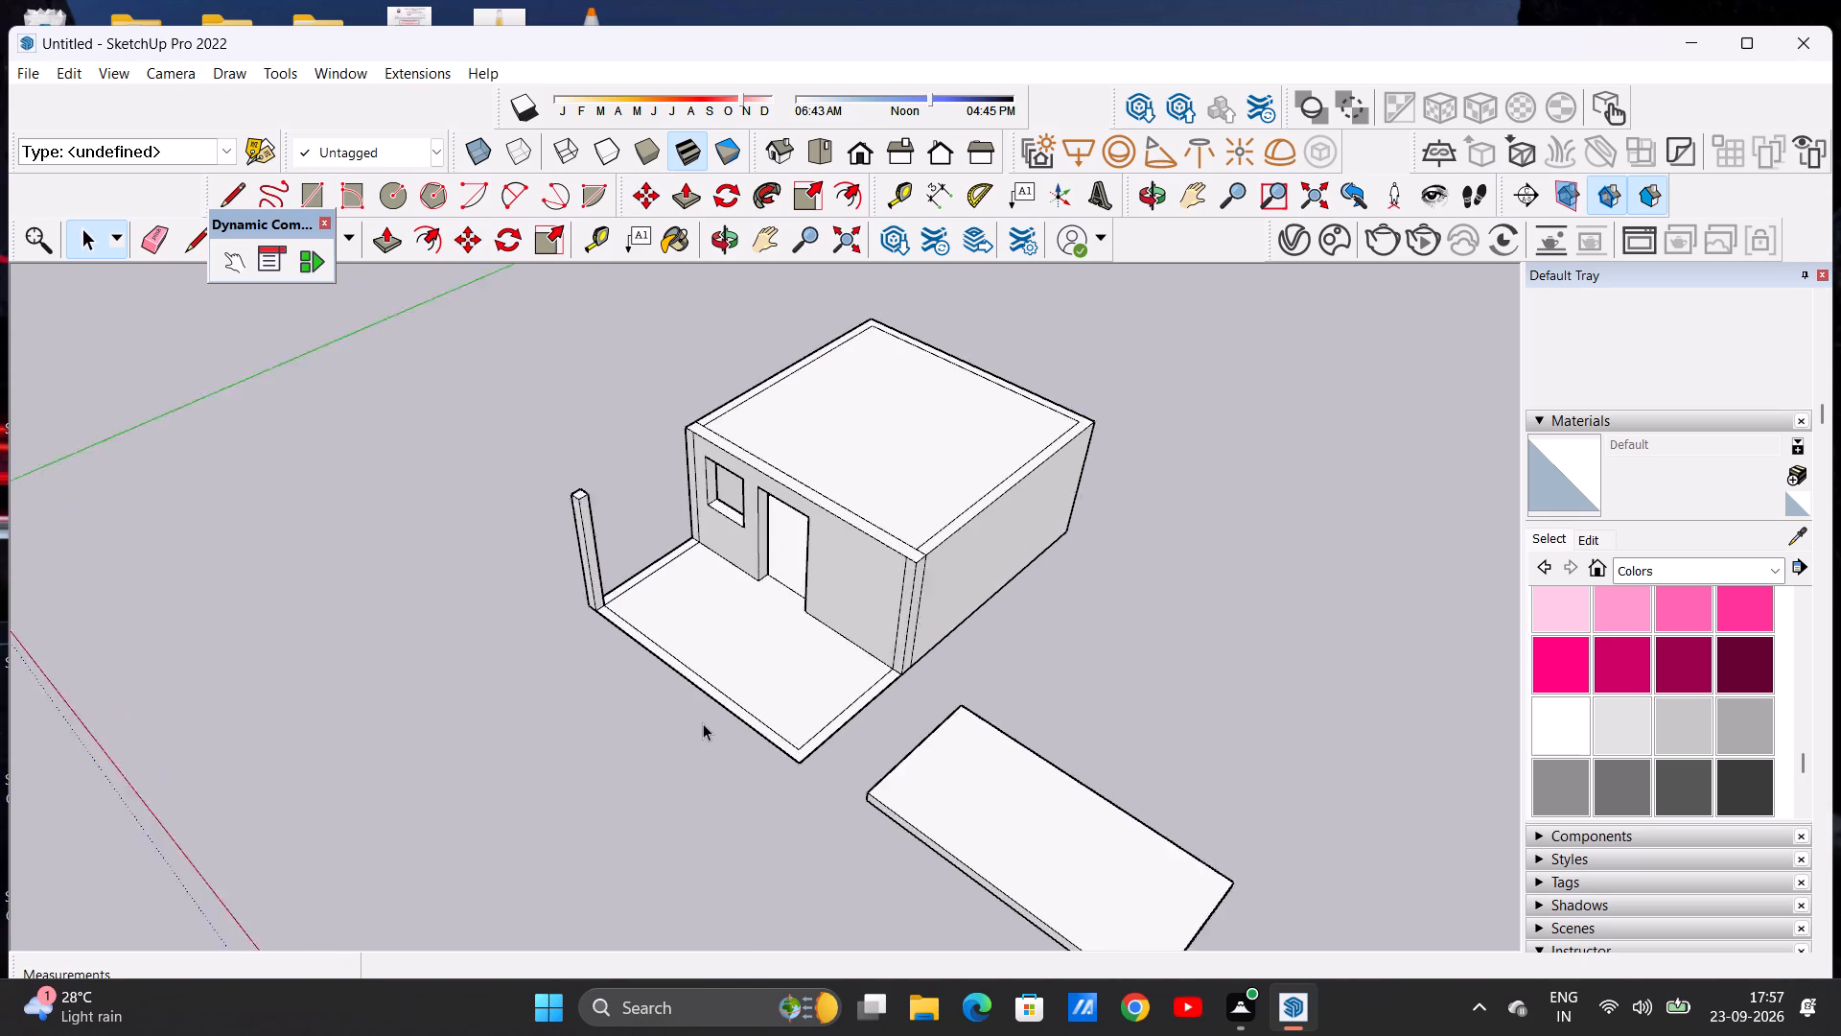
{"action": "scroll", "coordinate": [703, 723], "scroll_direction": "up", "scroll_amount": 3}
{"action": "scroll", "coordinate": [753, 635], "scroll_direction": "down", "scroll_amount": 5}
{"action": "middle_click_drag", "start_coordinate": [825, 647], "coordinate": [804, 564]}
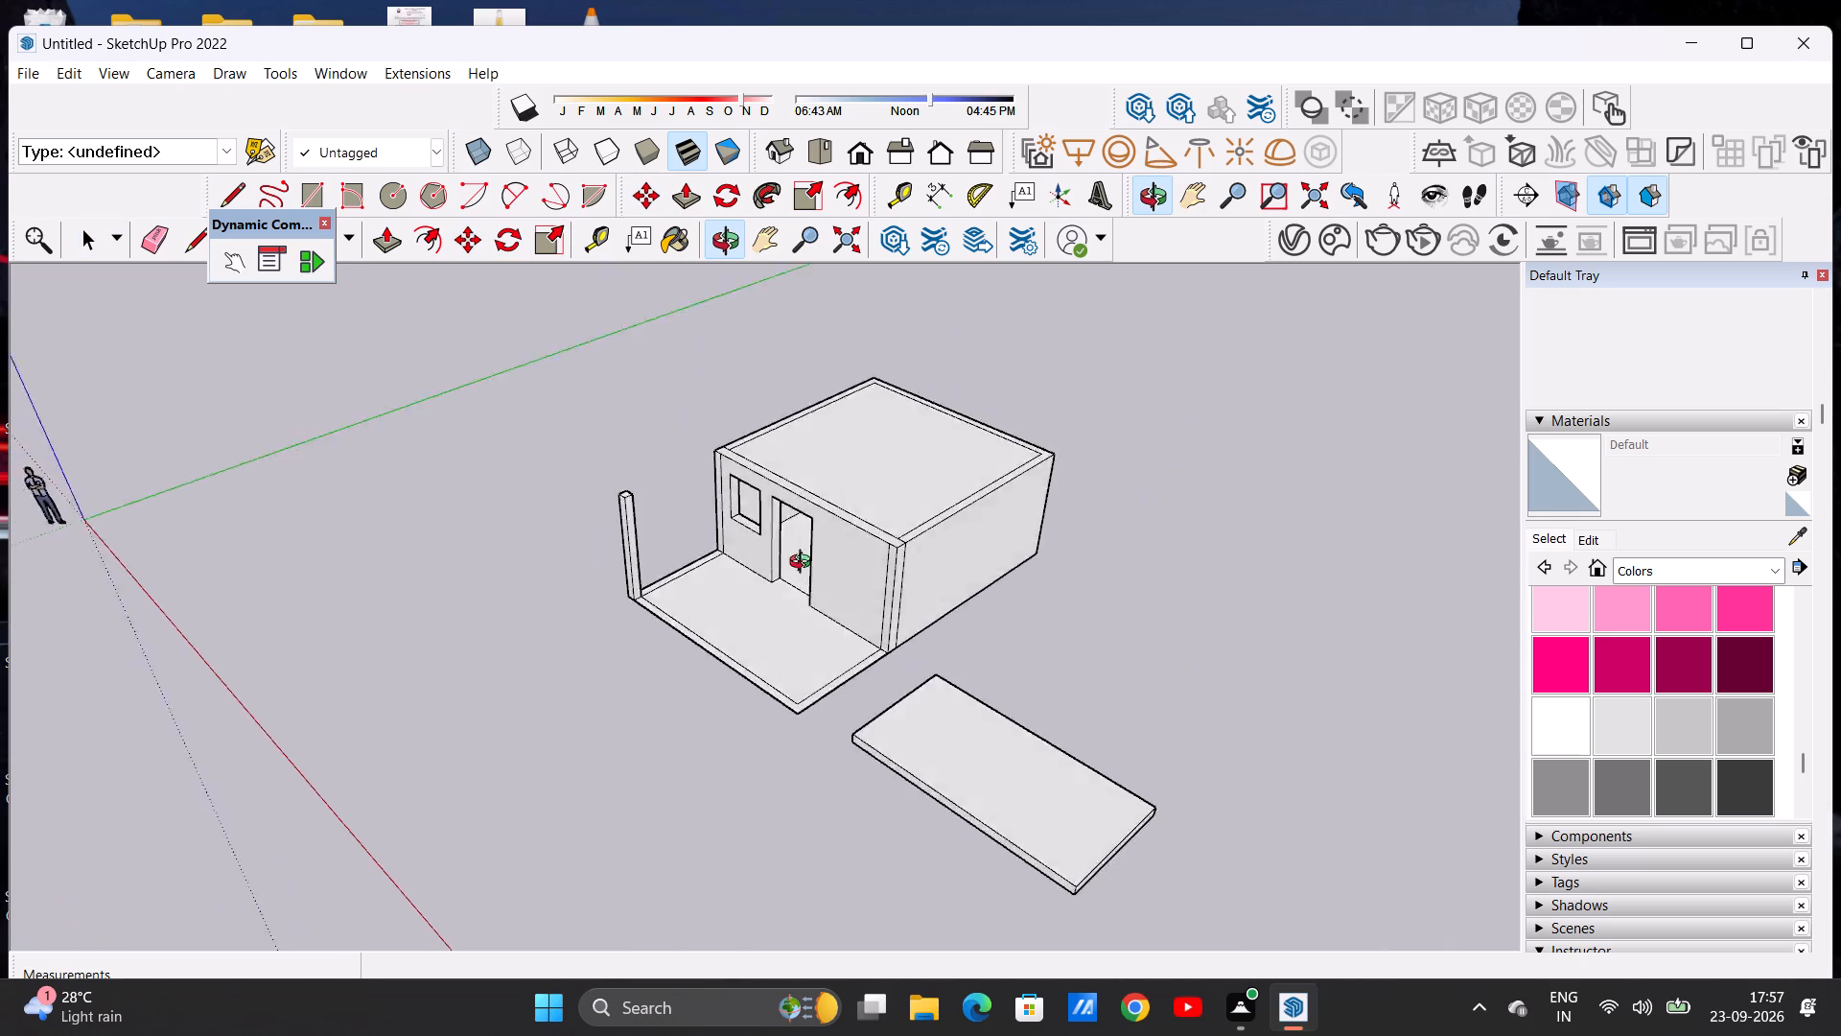
{"action": "middle_click_drag", "start_coordinate": [804, 564], "coordinate": [1047, 395]}
{"action": "middle_click_drag", "start_coordinate": [556, 647], "coordinate": [618, 664]}
{"action": "middle_click_drag", "start_coordinate": [775, 526], "coordinate": [604, 662]}
{"action": "scroll", "coordinate": [773, 572], "scroll_direction": "down", "scroll_amount": 4}
{"action": "scroll", "coordinate": [786, 466], "scroll_direction": "up", "scroll_amount": 6}
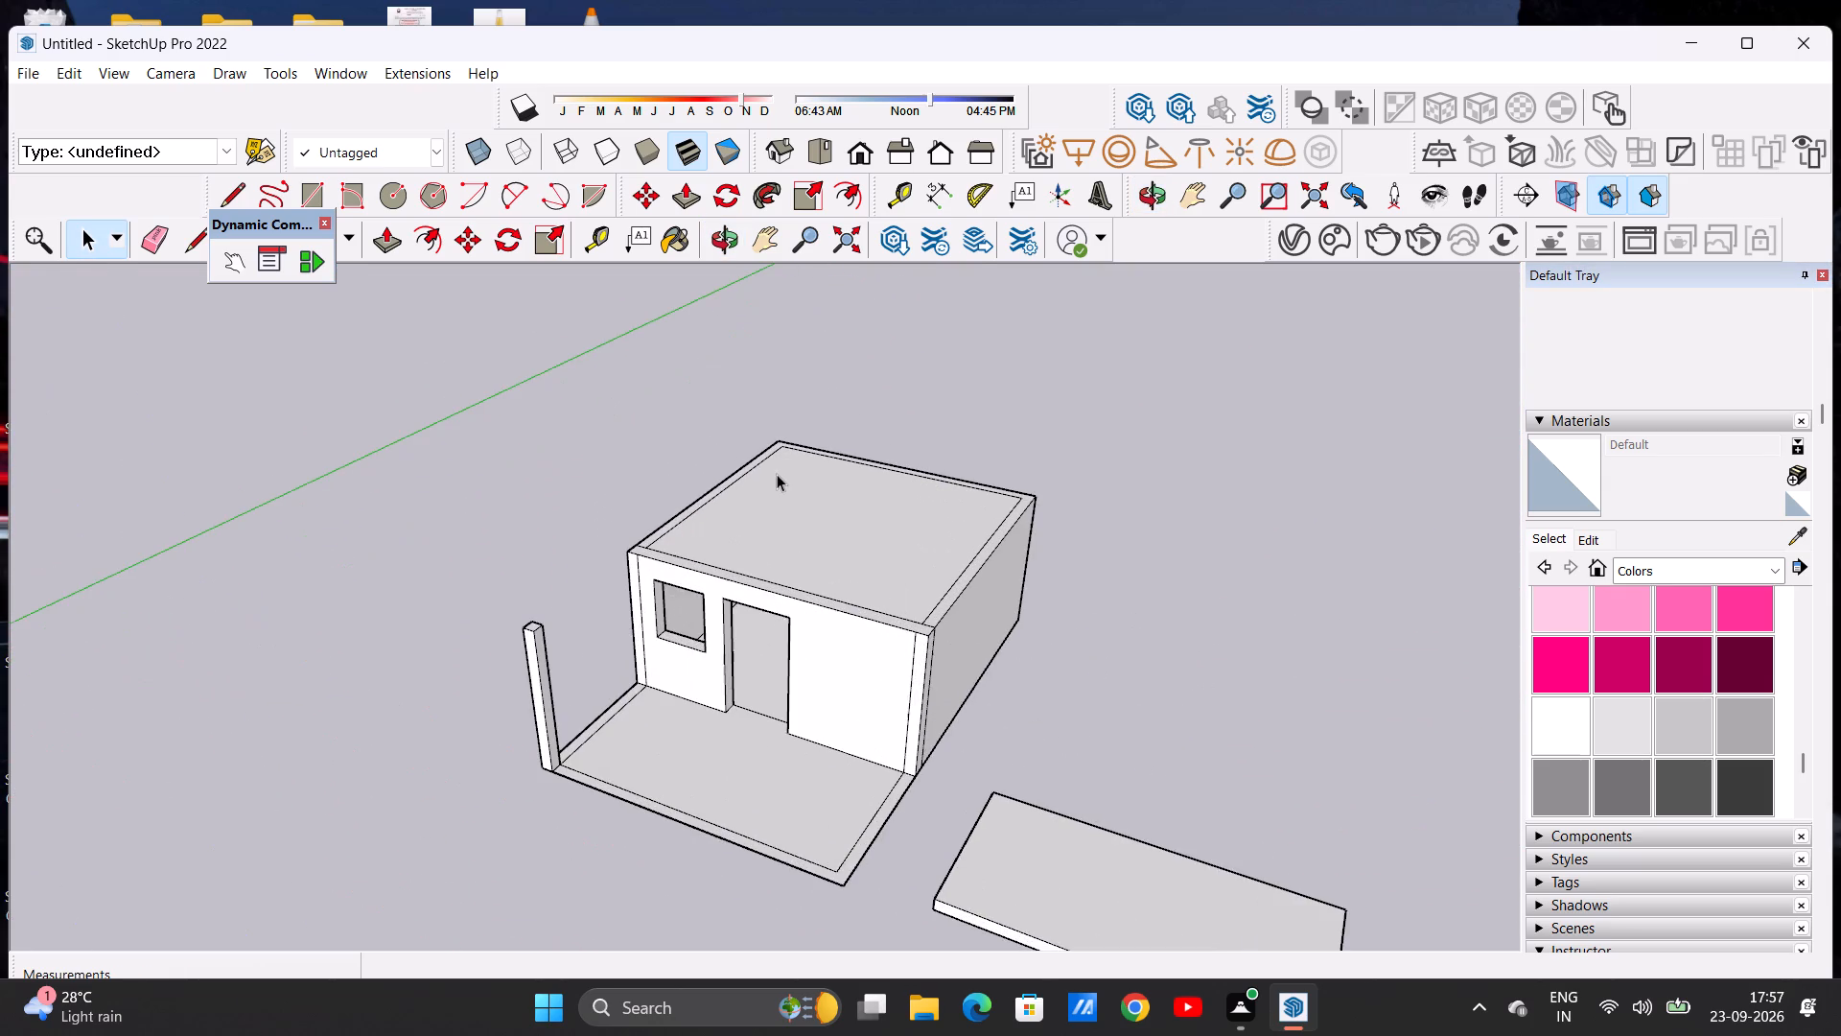
{"action": "middle_click_drag", "start_coordinate": [830, 554], "coordinate": [747, 687]}
{"action": "scroll", "coordinate": [853, 533], "scroll_direction": "up", "scroll_amount": 5}
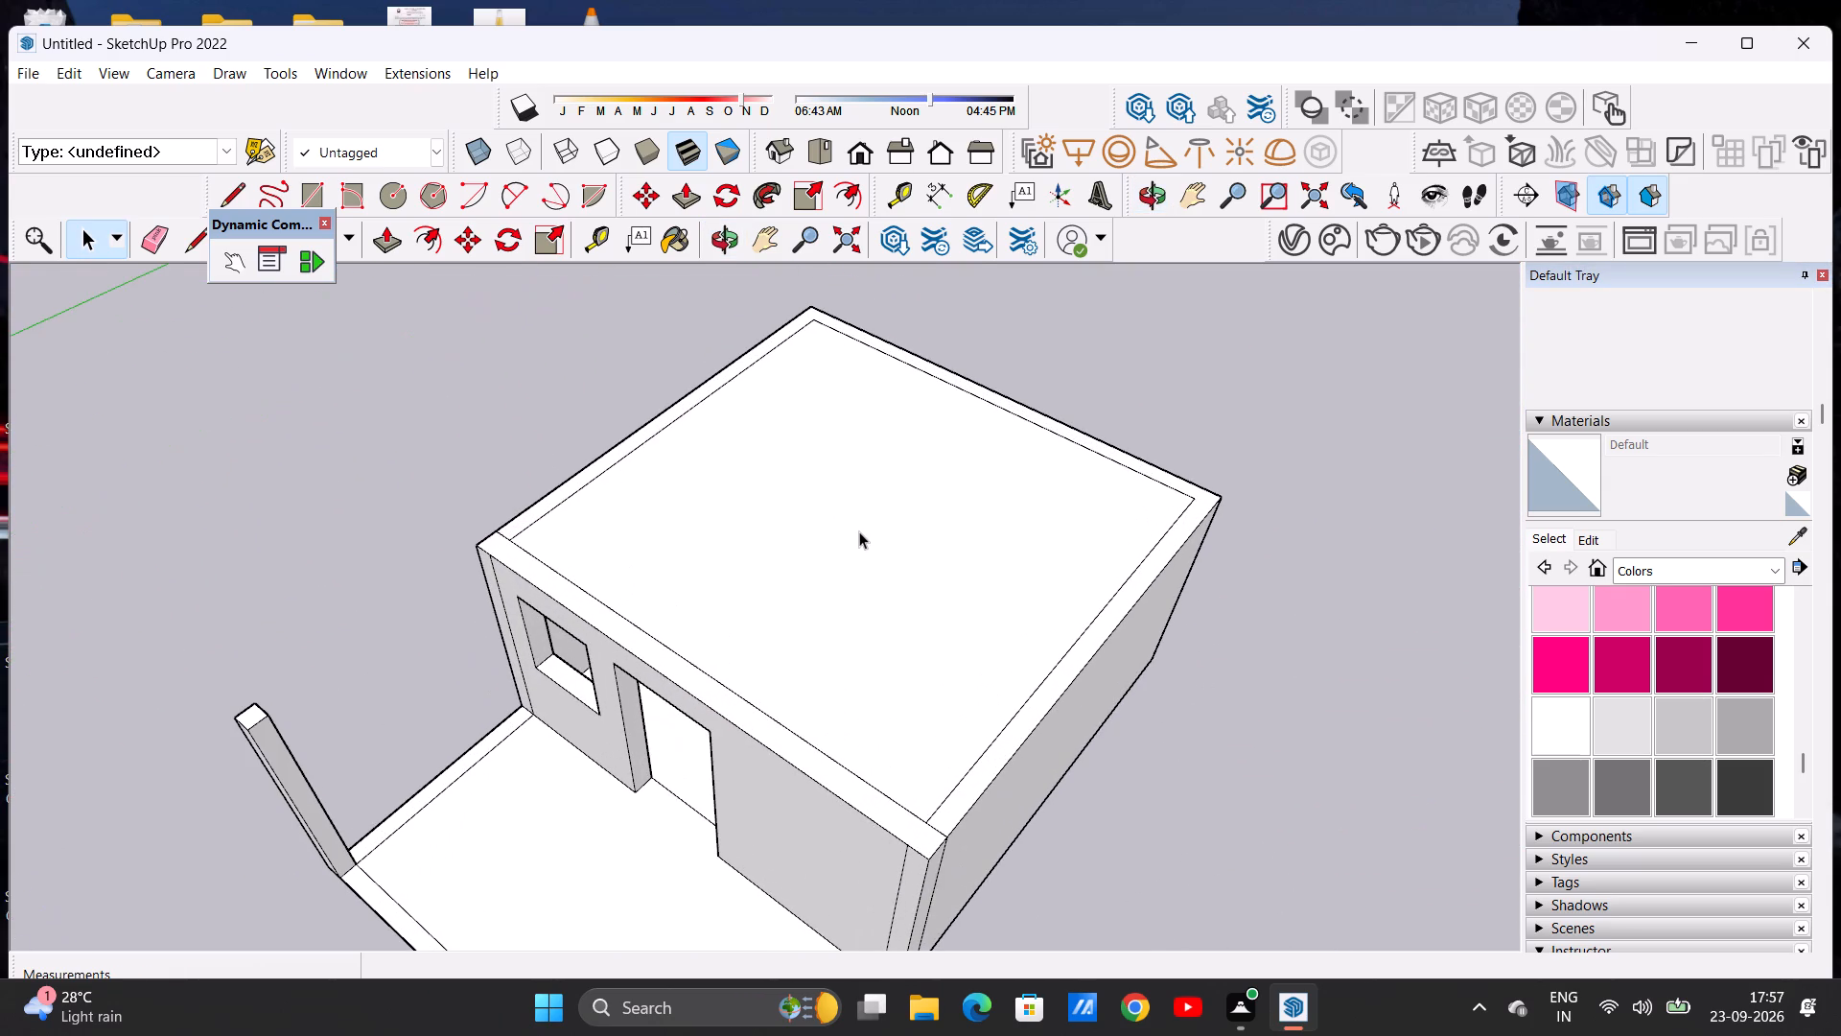
{"action": "scroll", "coordinate": [815, 540], "scroll_direction": "down", "scroll_amount": 6}
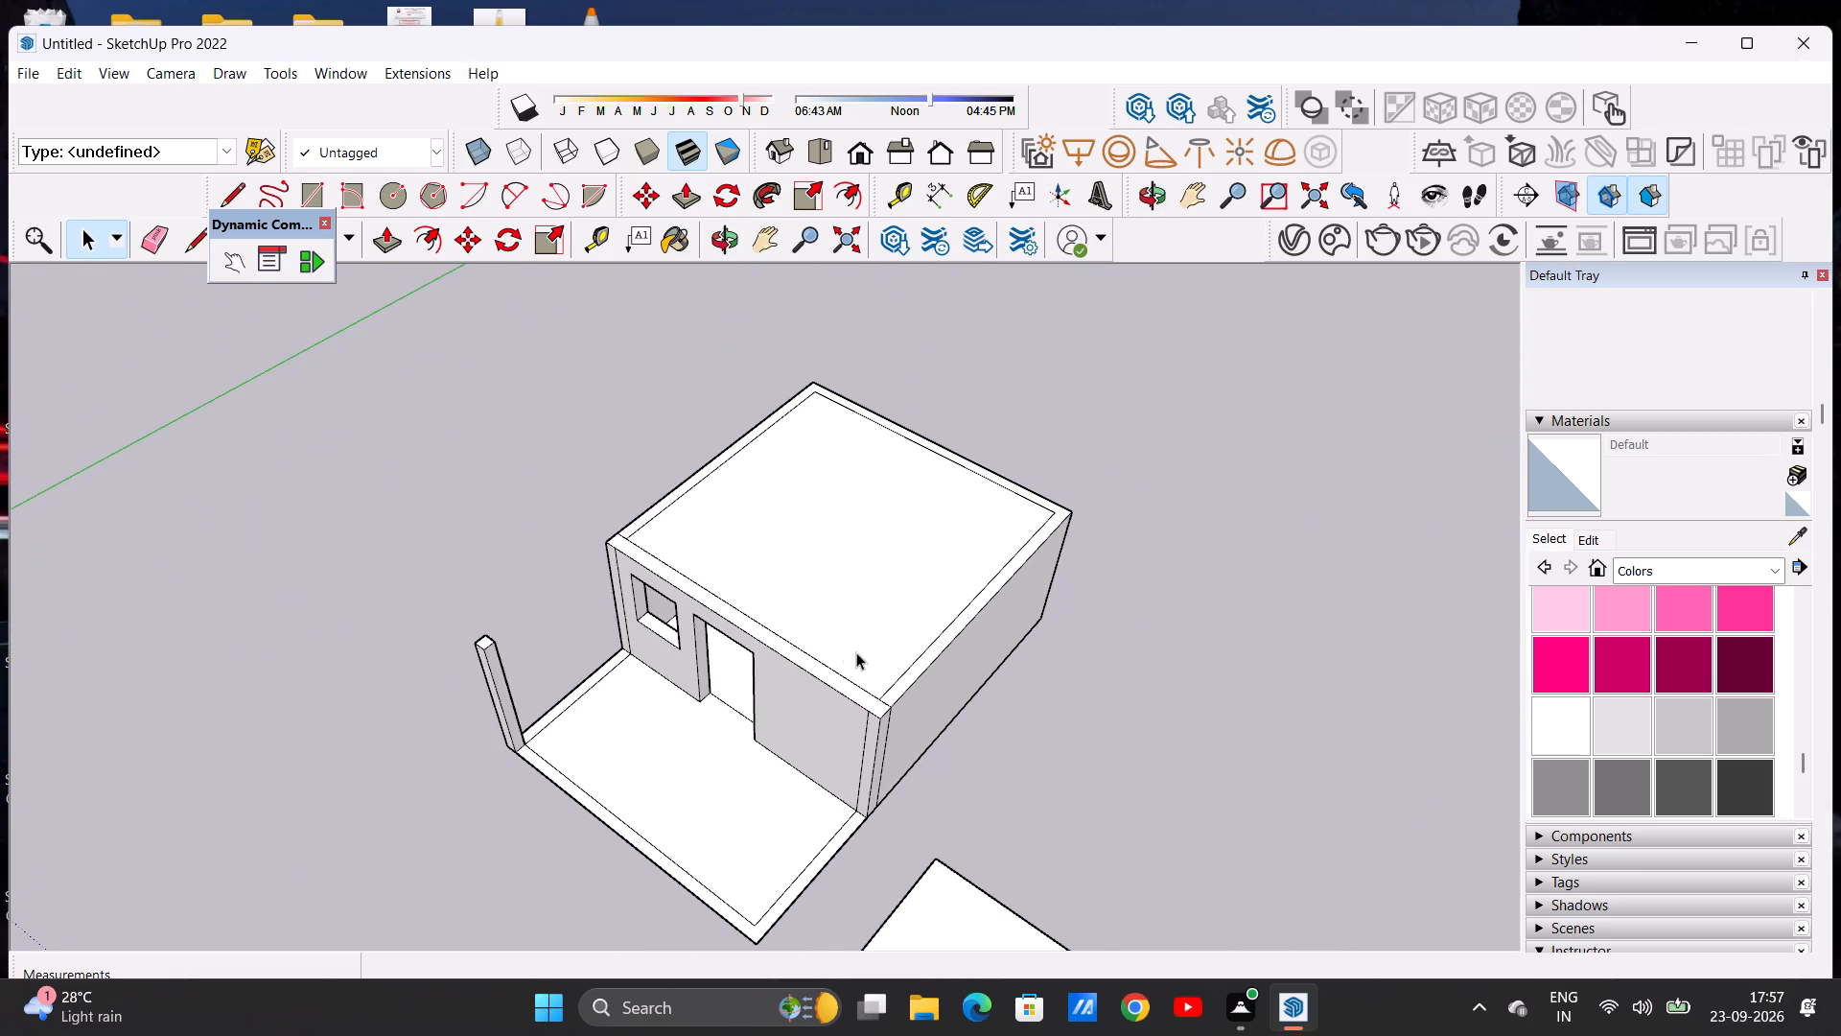
{"action": "middle_click_drag", "start_coordinate": [836, 641], "coordinate": [1021, 464]}
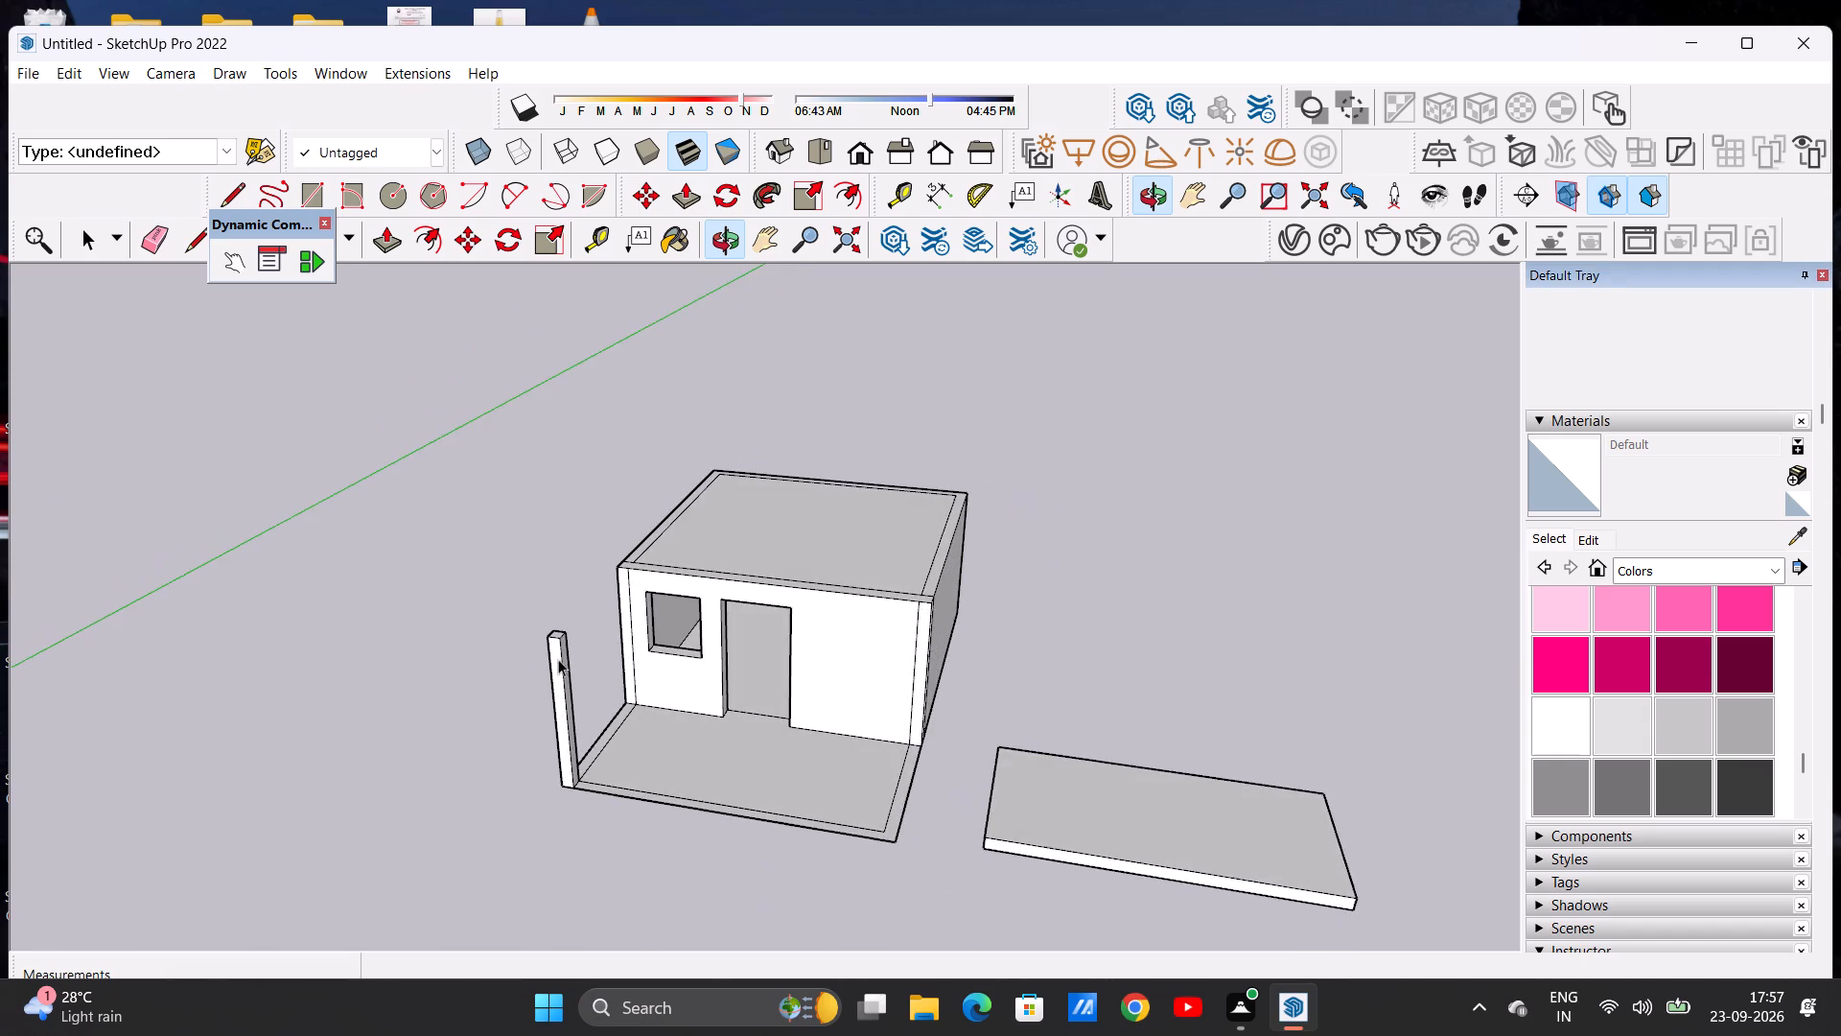
{"action": "scroll", "coordinate": [567, 659], "scroll_direction": "down", "scroll_amount": 4}
{"action": "middle_click_drag", "start_coordinate": [679, 660], "coordinate": [753, 590]}
Draw a 9" line across the narrow strip at the front wall's window-side edge, a little below the wall top.
{"action": "scroll", "coordinate": [672, 642], "scroll_direction": "up", "scroll_amount": 6}
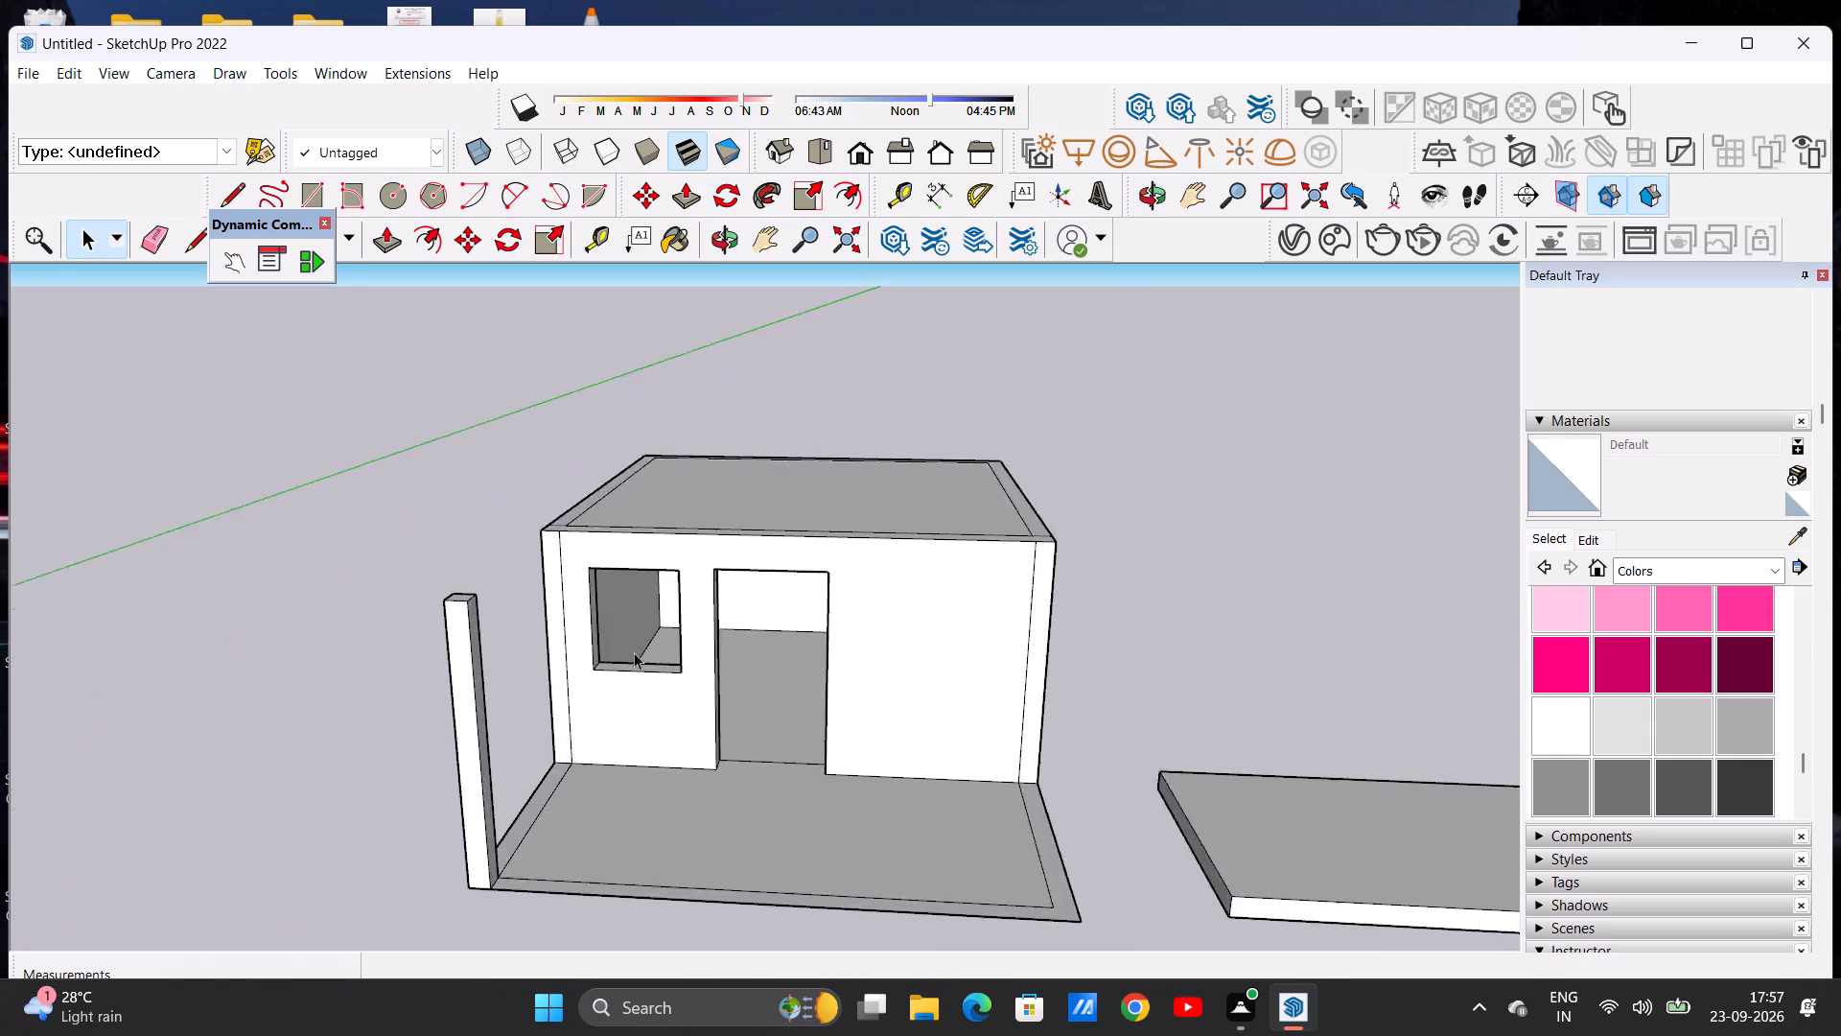
{"action": "scroll", "coordinate": [634, 652], "scroll_direction": "up", "scroll_amount": 5}
{"action": "middle_click_drag", "start_coordinate": [633, 669], "coordinate": [520, 677]}
{"action": "scroll", "coordinate": [520, 615], "scroll_direction": "down", "scroll_amount": 4}
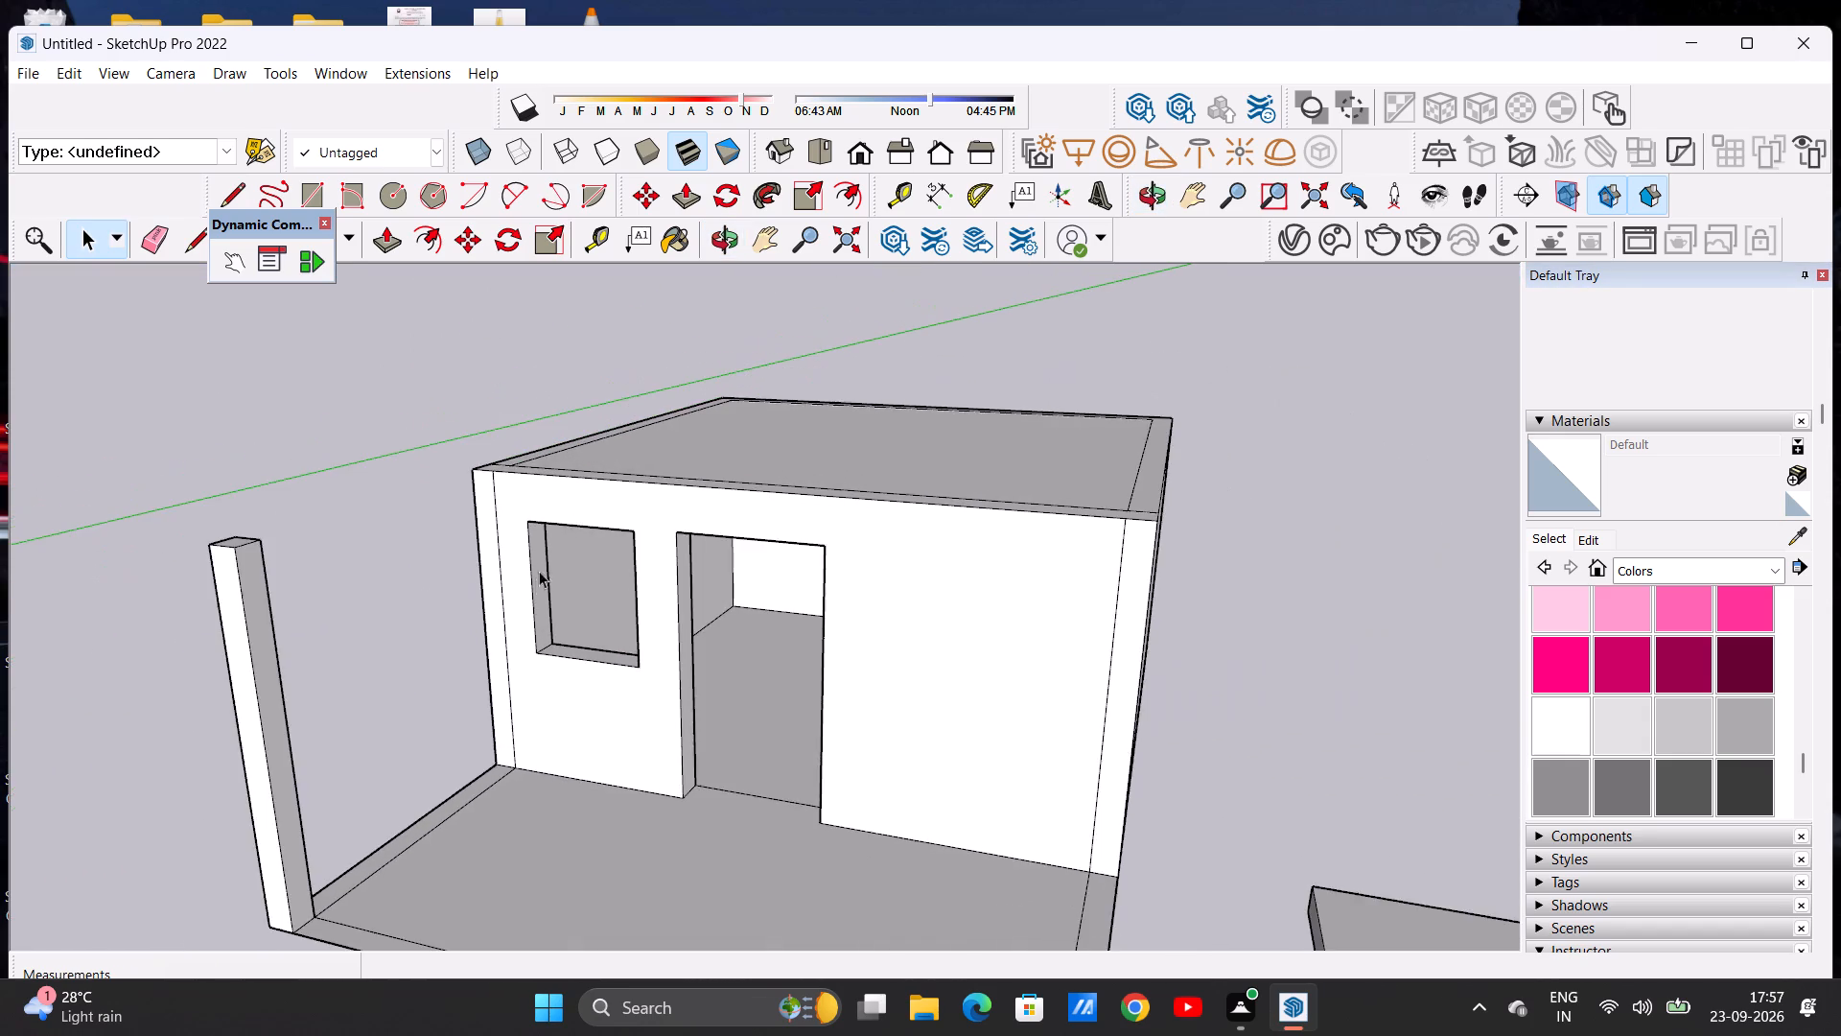
{"action": "scroll", "coordinate": [537, 549], "scroll_direction": "up", "scroll_amount": 4}
{"action": "left_click", "coordinate": [230, 195]}
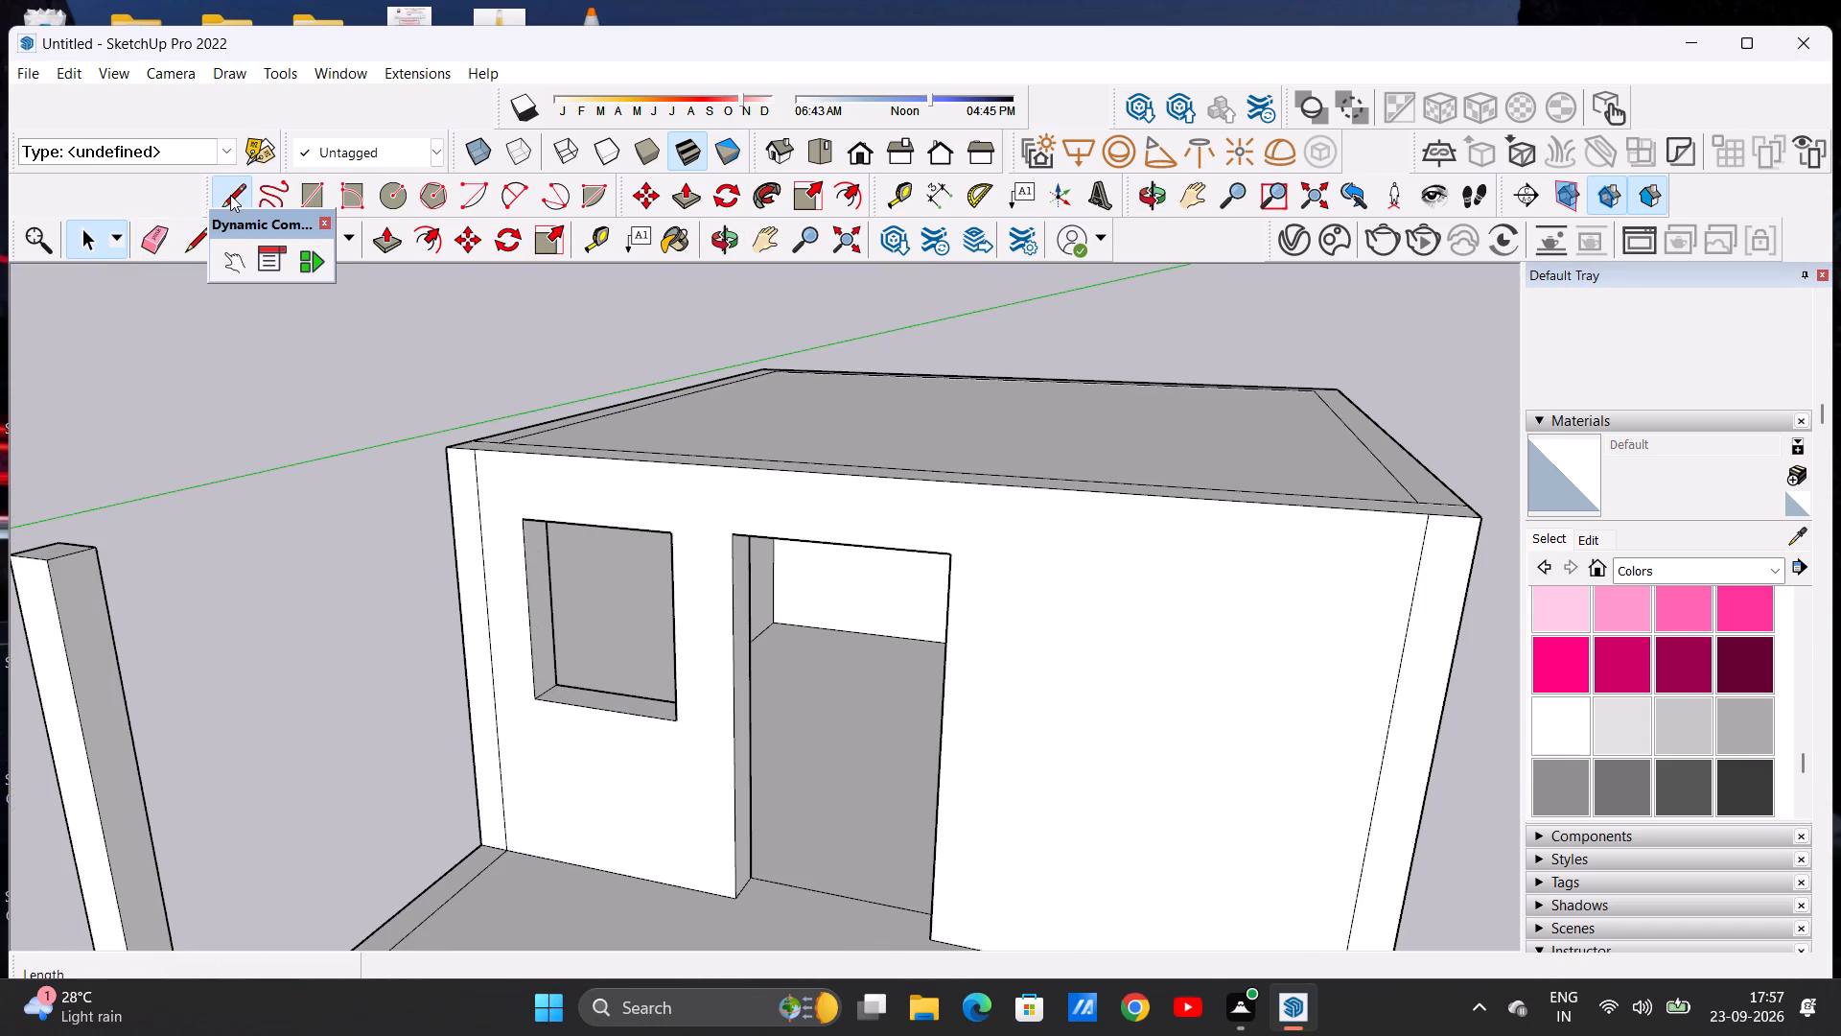
{"action": "scroll", "coordinate": [456, 483], "scroll_direction": "up", "scroll_amount": 4}
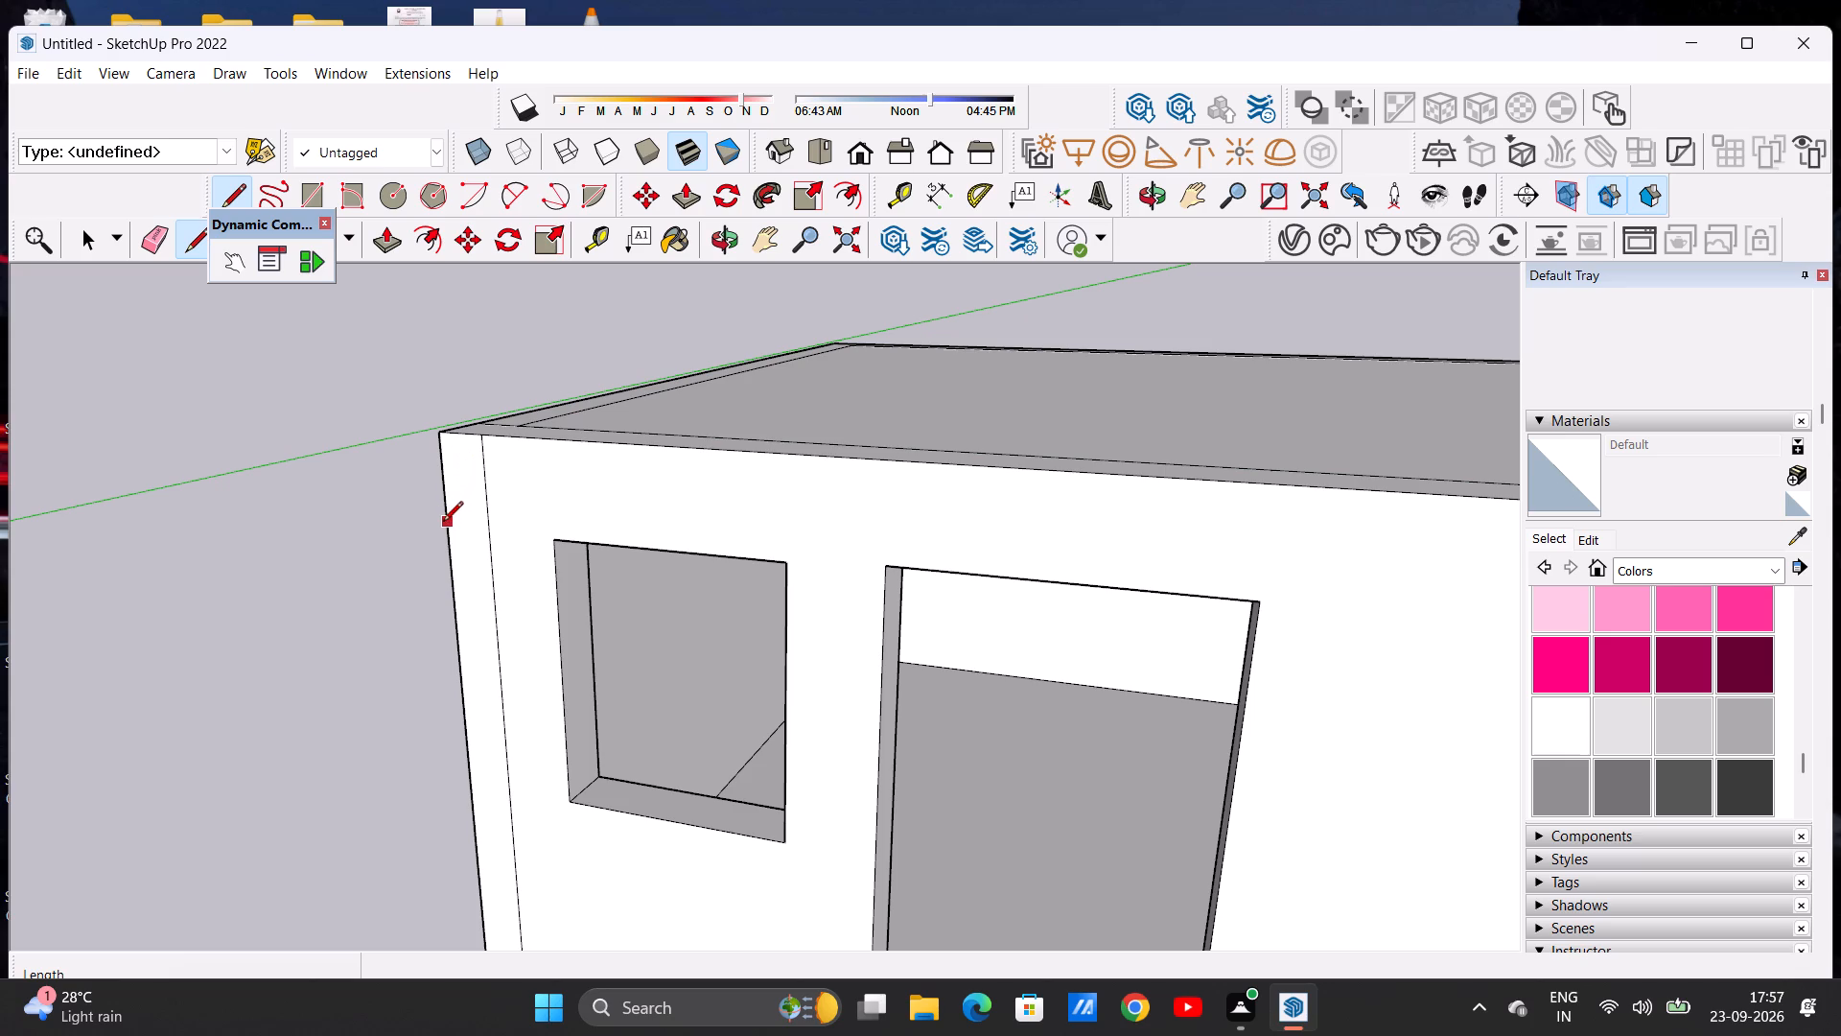
{"action": "left_click", "coordinate": [443, 523]}
{"action": "left_click", "coordinate": [486, 531]}
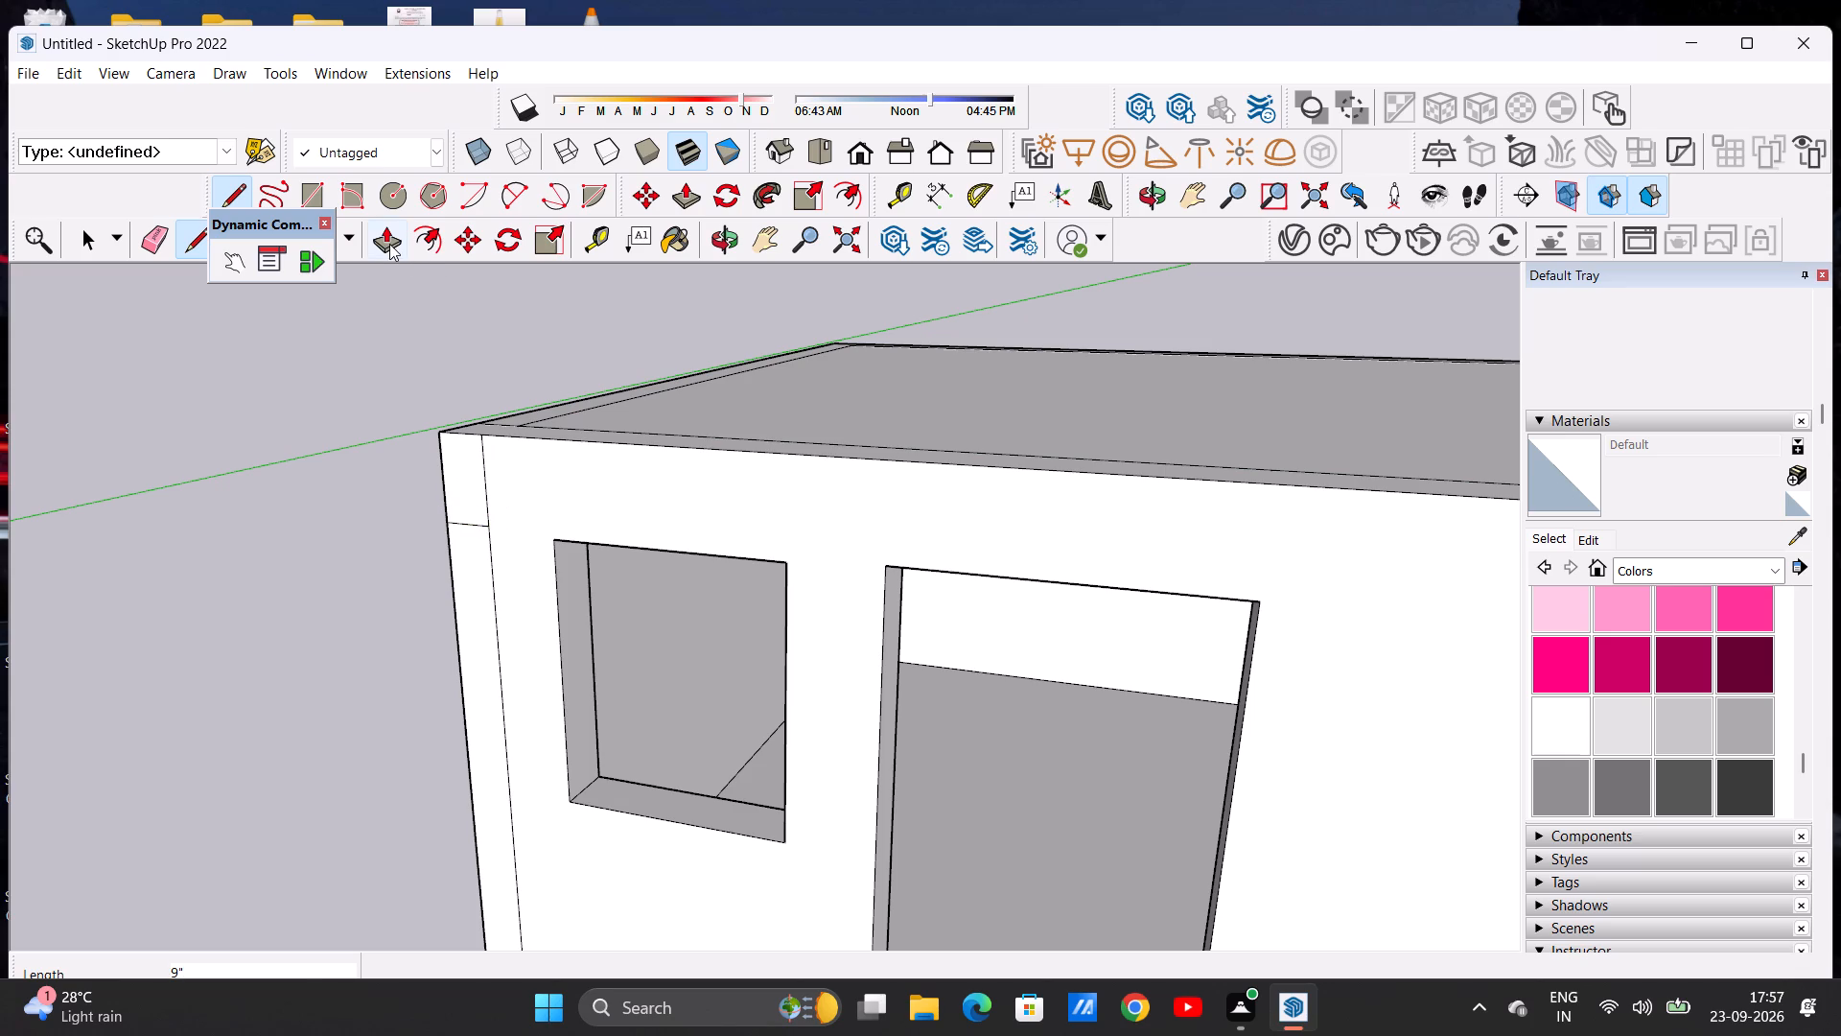
Push/Pull the small face above that line forward about 9' 3 9/16" to the freestanding front column as a beam.
{"action": "left_click", "coordinate": [389, 244]}
{"action": "left_click", "coordinate": [461, 475]}
{"action": "scroll", "coordinate": [328, 498], "scroll_direction": "down", "scroll_amount": 7}
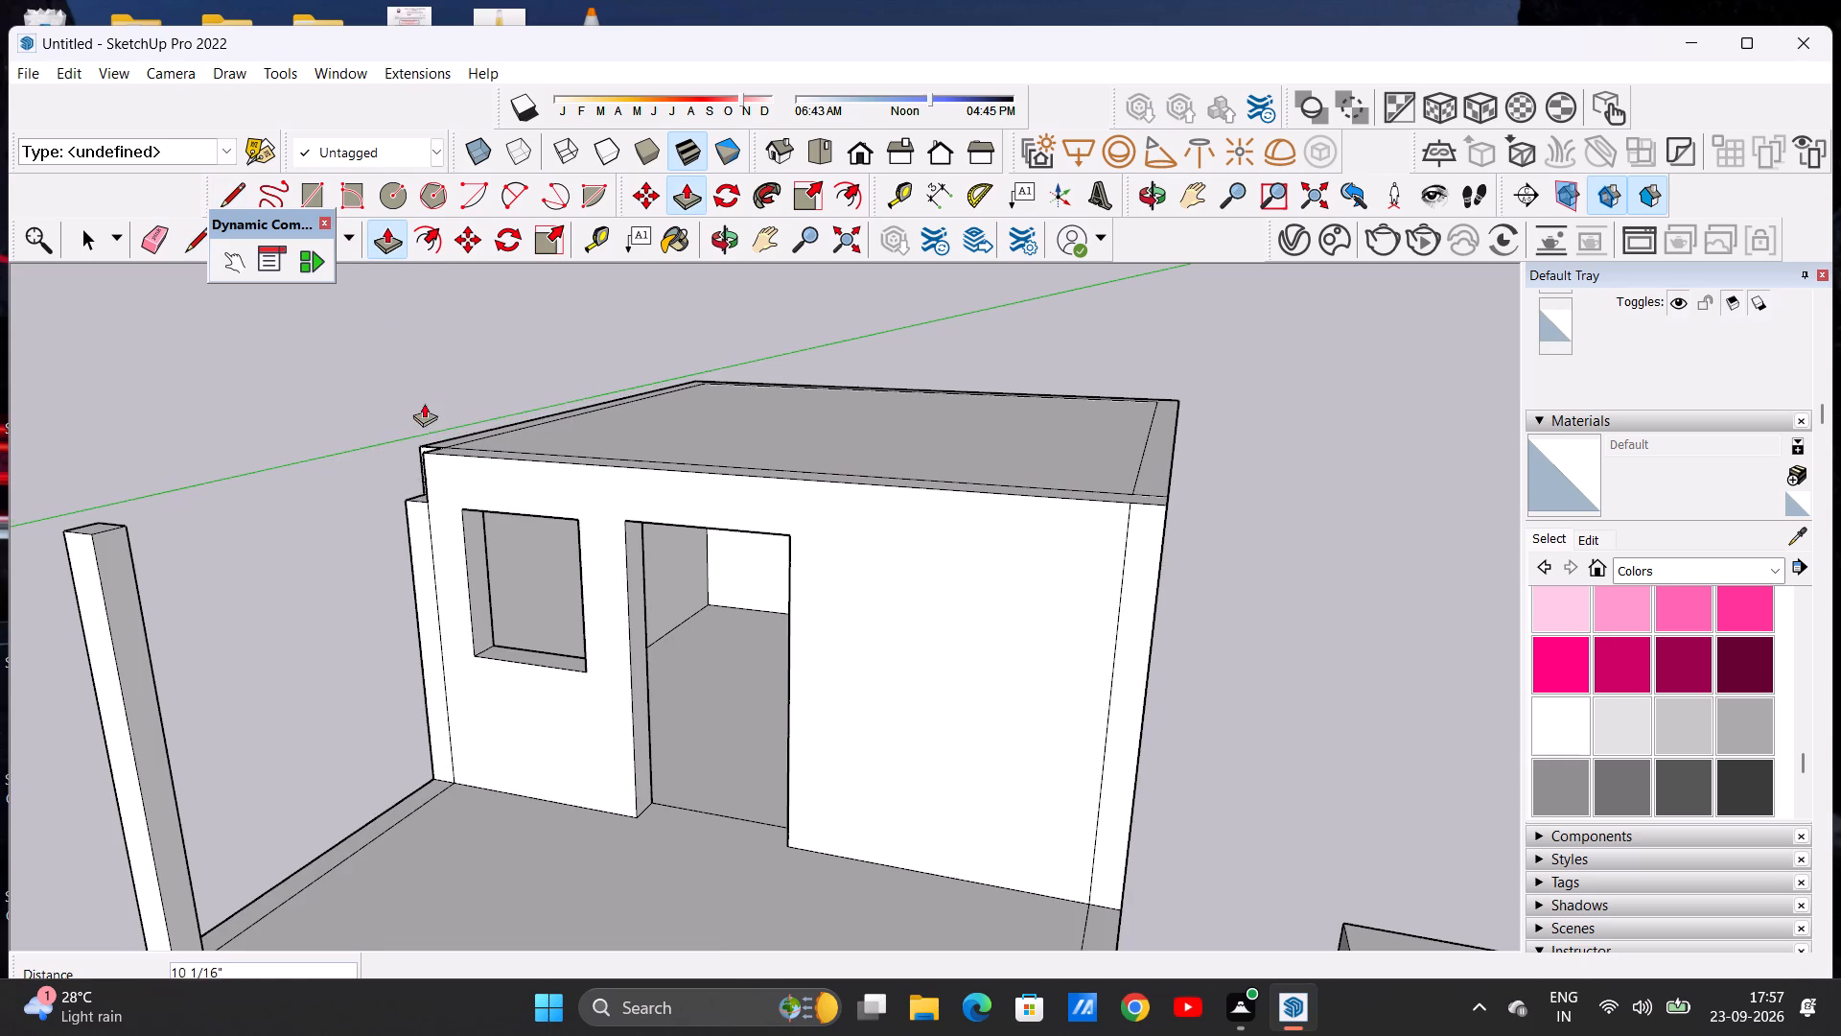
{"action": "scroll", "coordinate": [424, 403], "scroll_direction": "down", "scroll_amount": 3}
{"action": "left_click", "coordinate": [128, 527]}
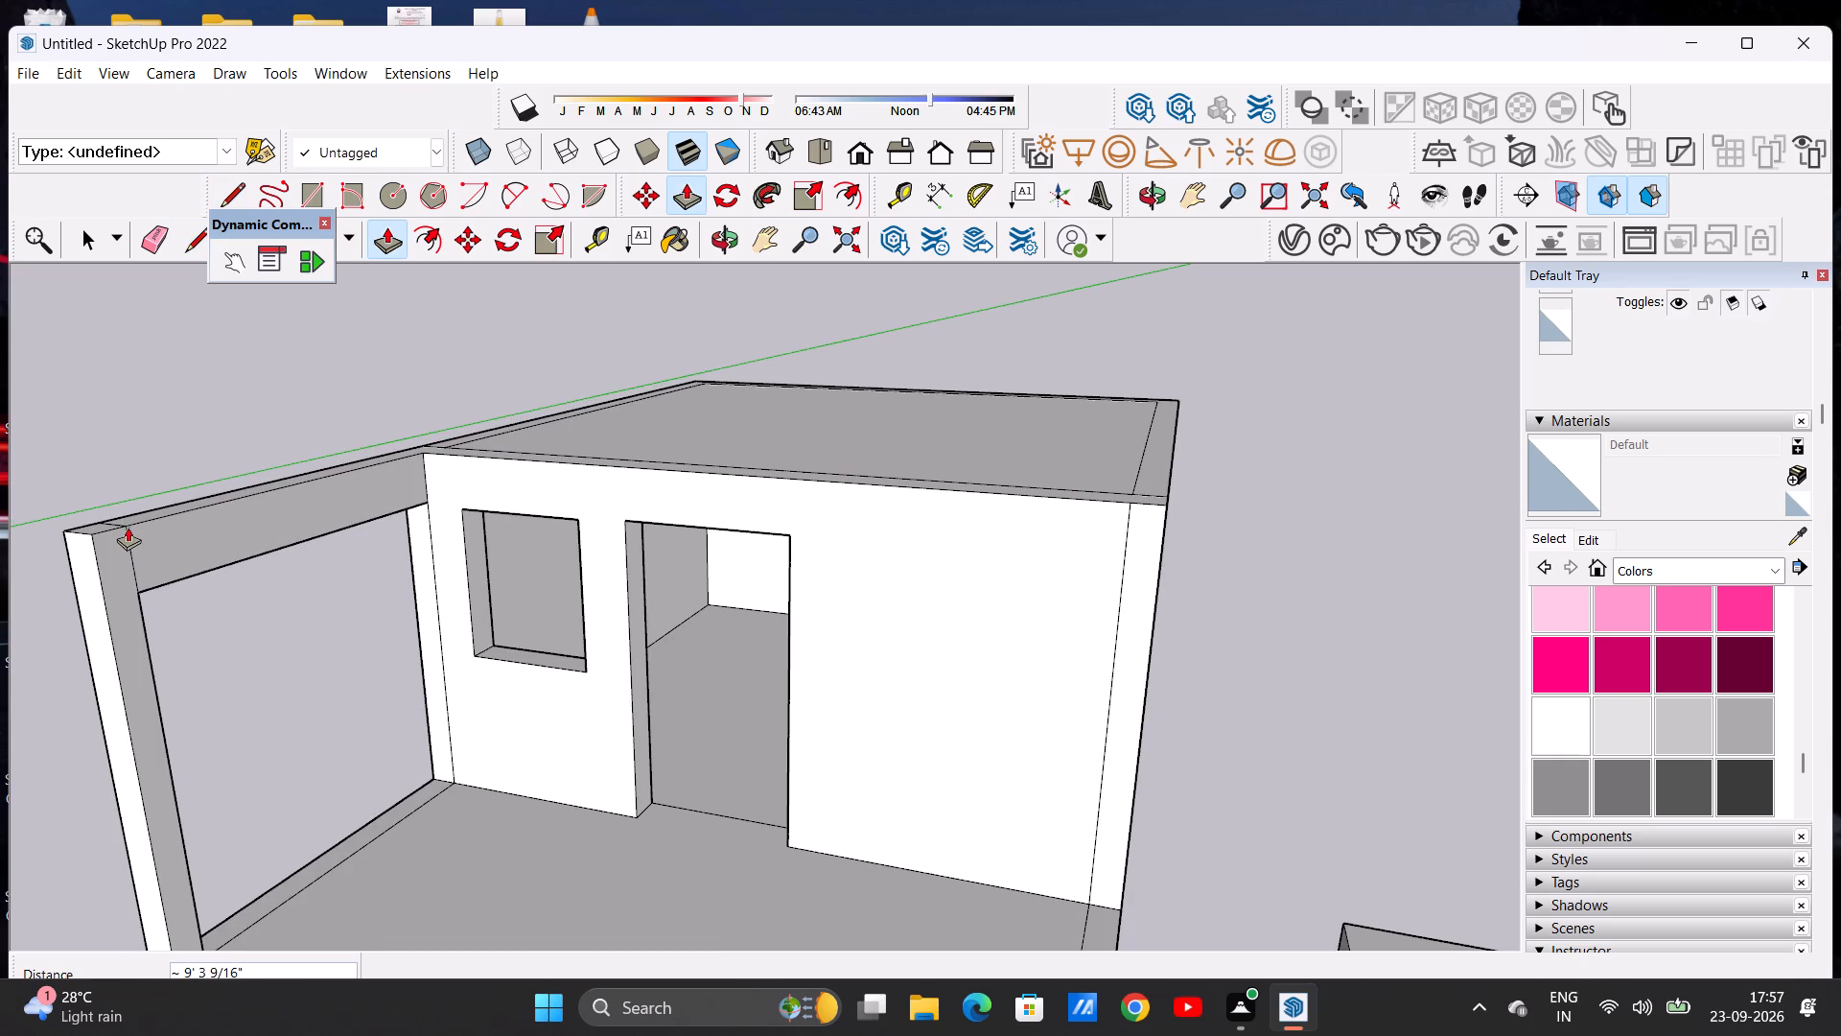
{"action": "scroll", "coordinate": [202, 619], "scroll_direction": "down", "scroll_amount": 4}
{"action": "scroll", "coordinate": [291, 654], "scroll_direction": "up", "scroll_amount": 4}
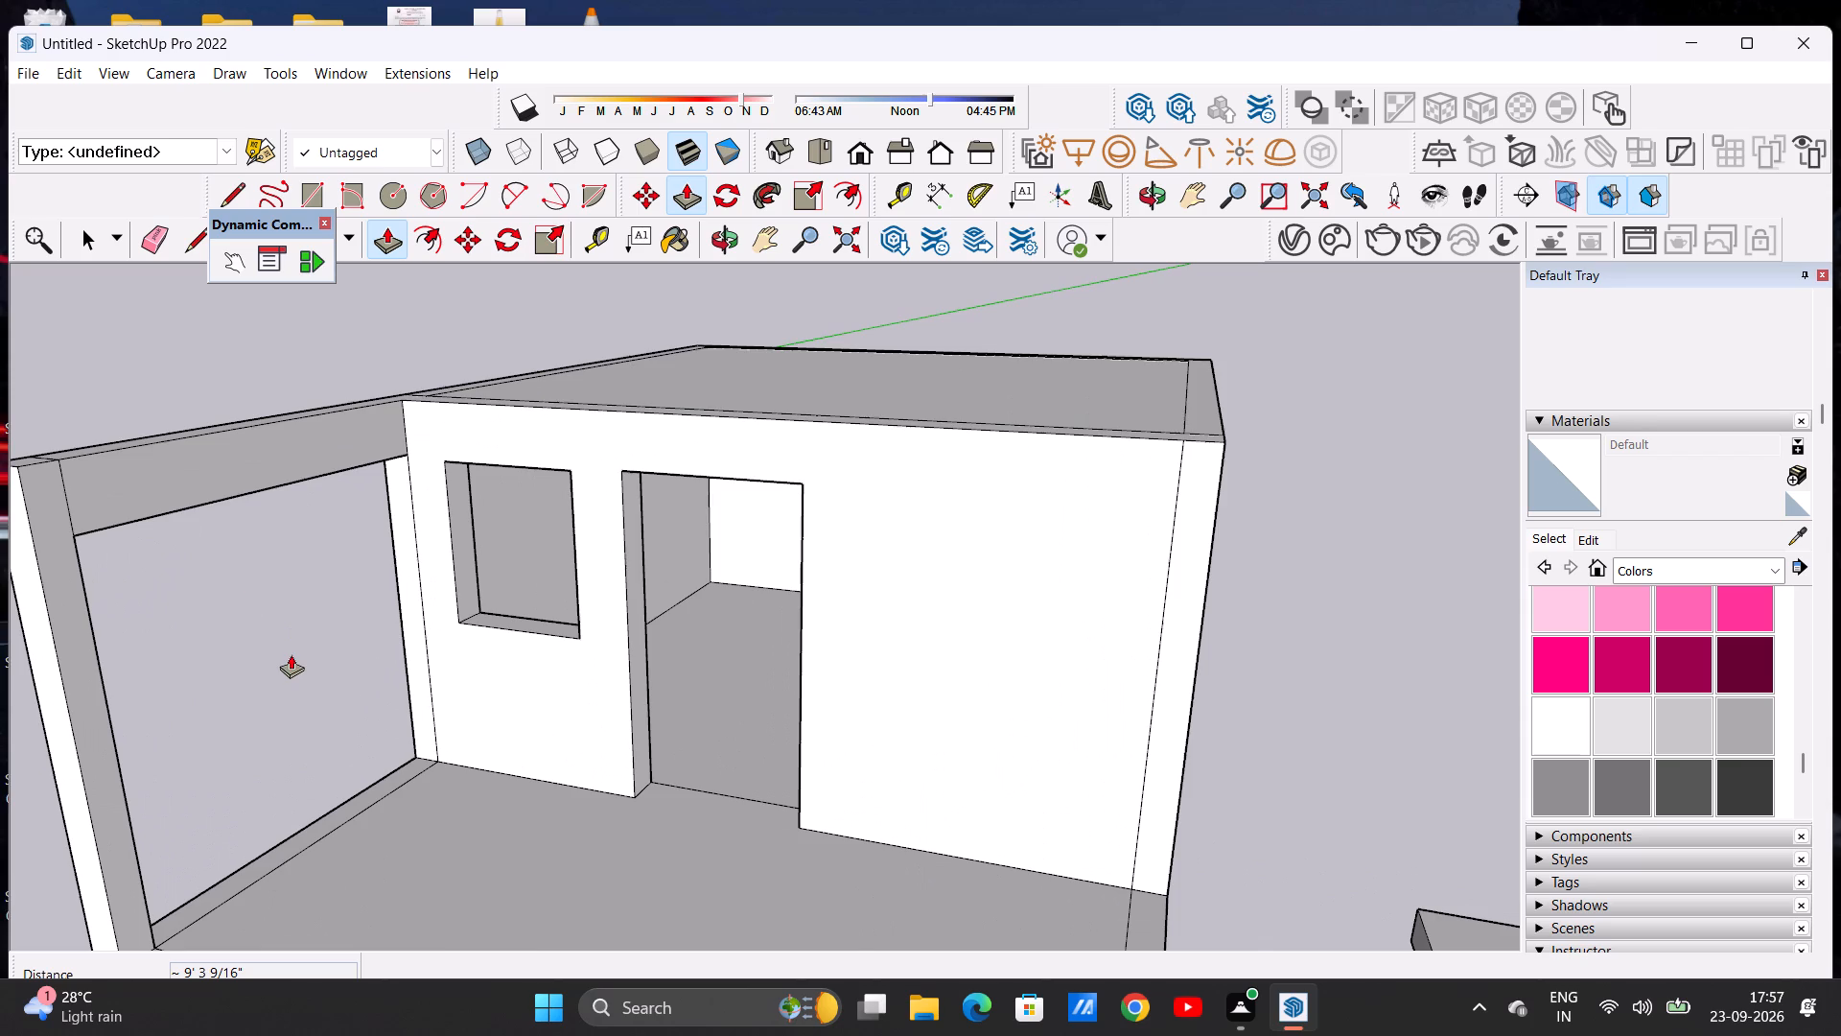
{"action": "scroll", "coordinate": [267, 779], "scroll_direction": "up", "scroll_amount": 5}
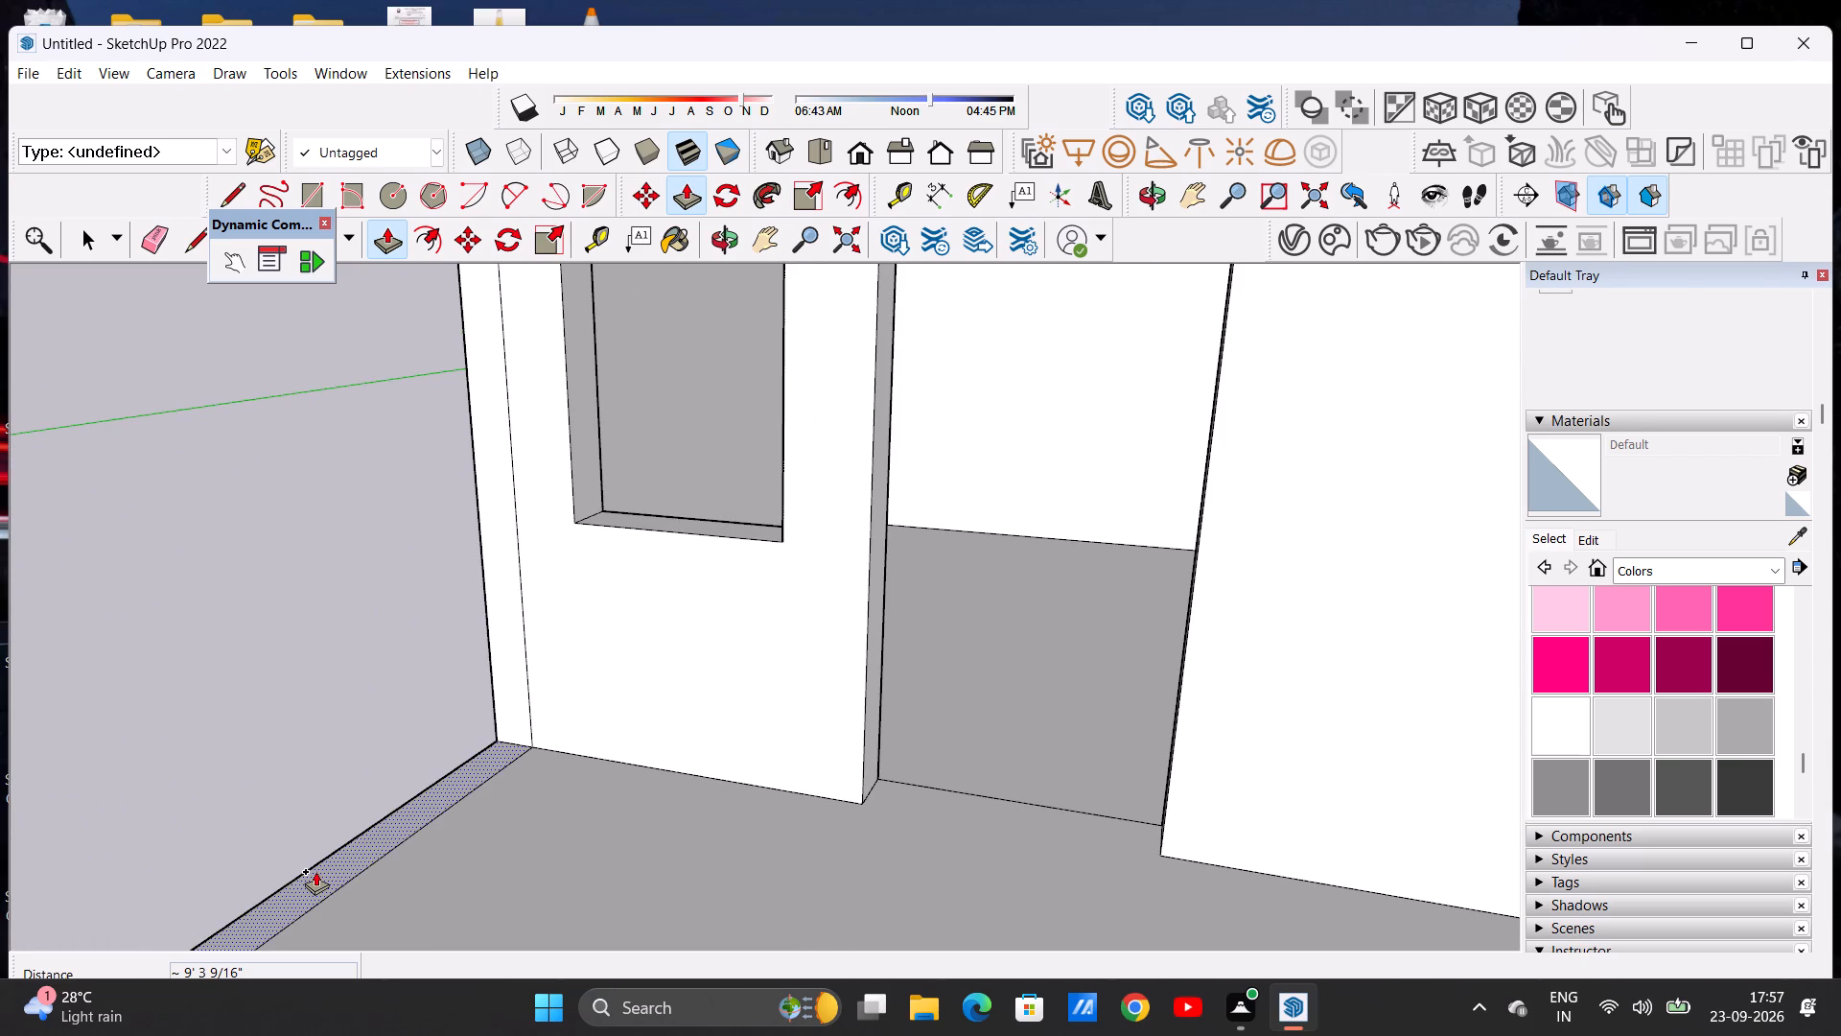
Push/Pull the floor strip between the front wall and the freestanding column up about 4' 7 7/8" as a low porch side wall.
{"action": "left_click", "coordinate": [315, 871]}
{"action": "scroll", "coordinate": [329, 683], "scroll_direction": "down", "scroll_amount": 12}
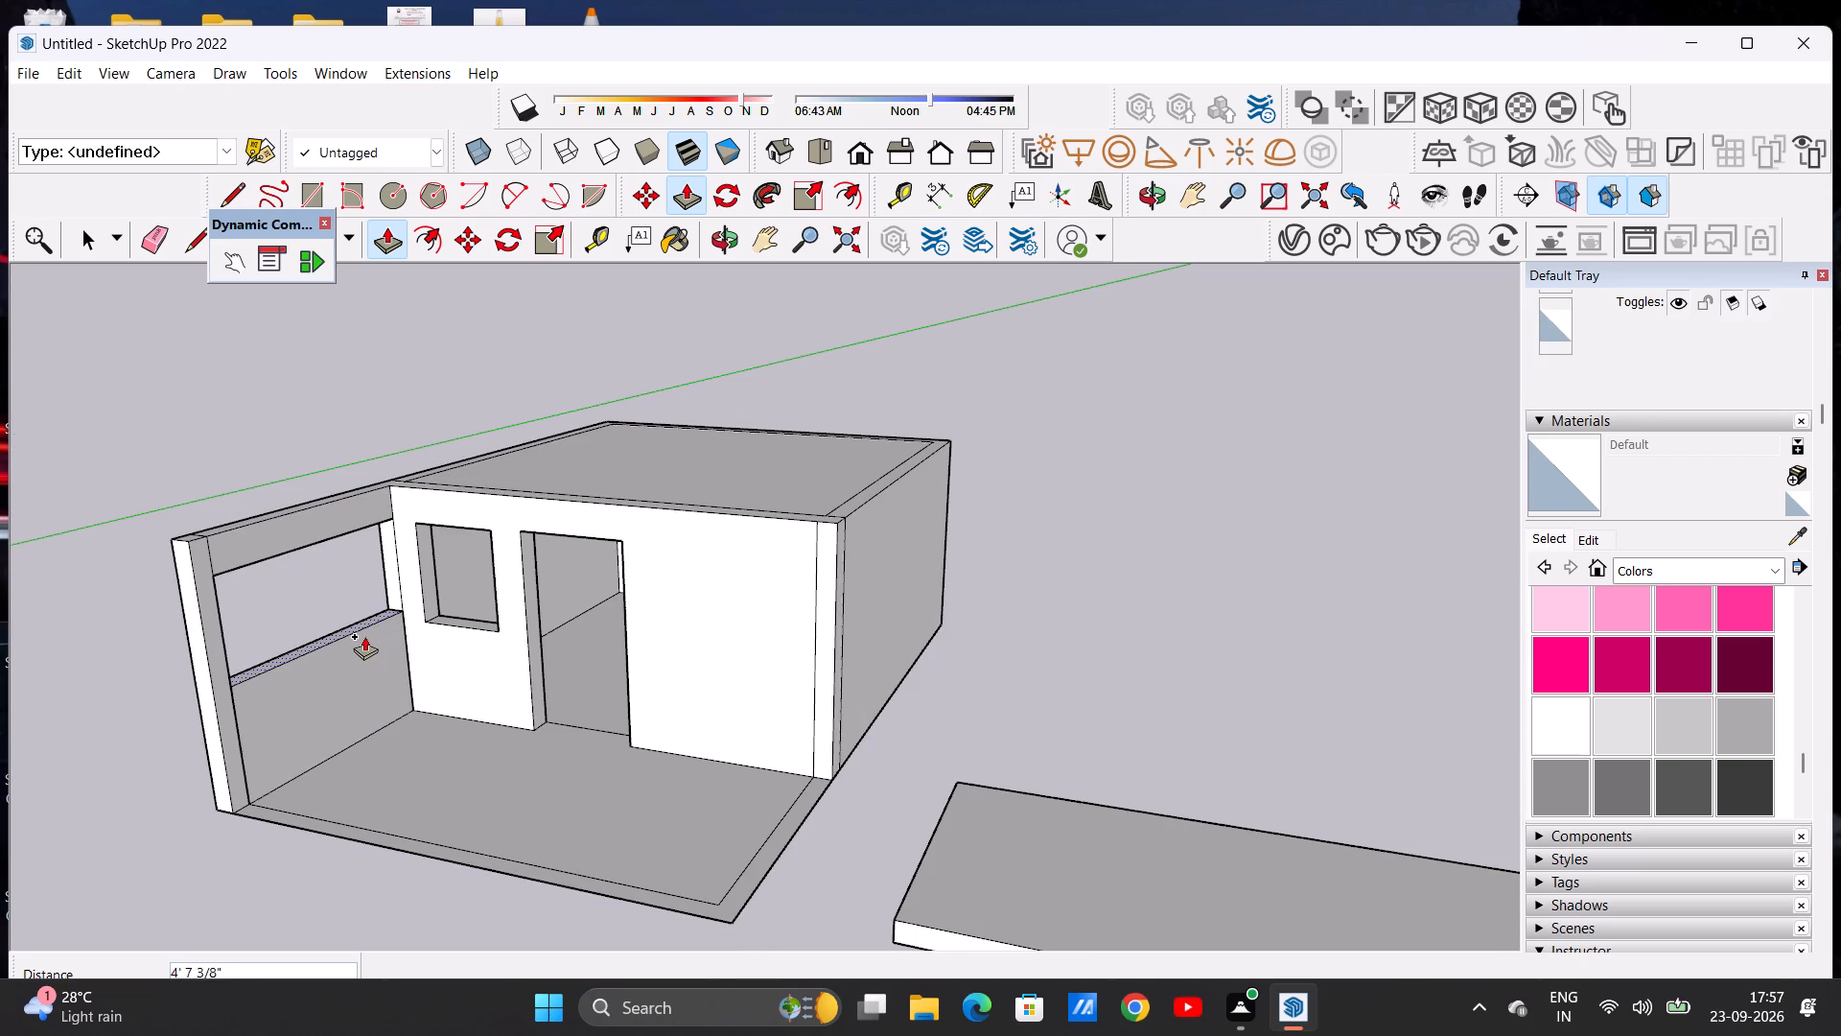
{"action": "left_click", "coordinate": [364, 636]}
Examine the porch's low side wall, beam and column from the outside, the front and above.
{"action": "middle_click_drag", "start_coordinate": [346, 763], "coordinate": [782, 701]}
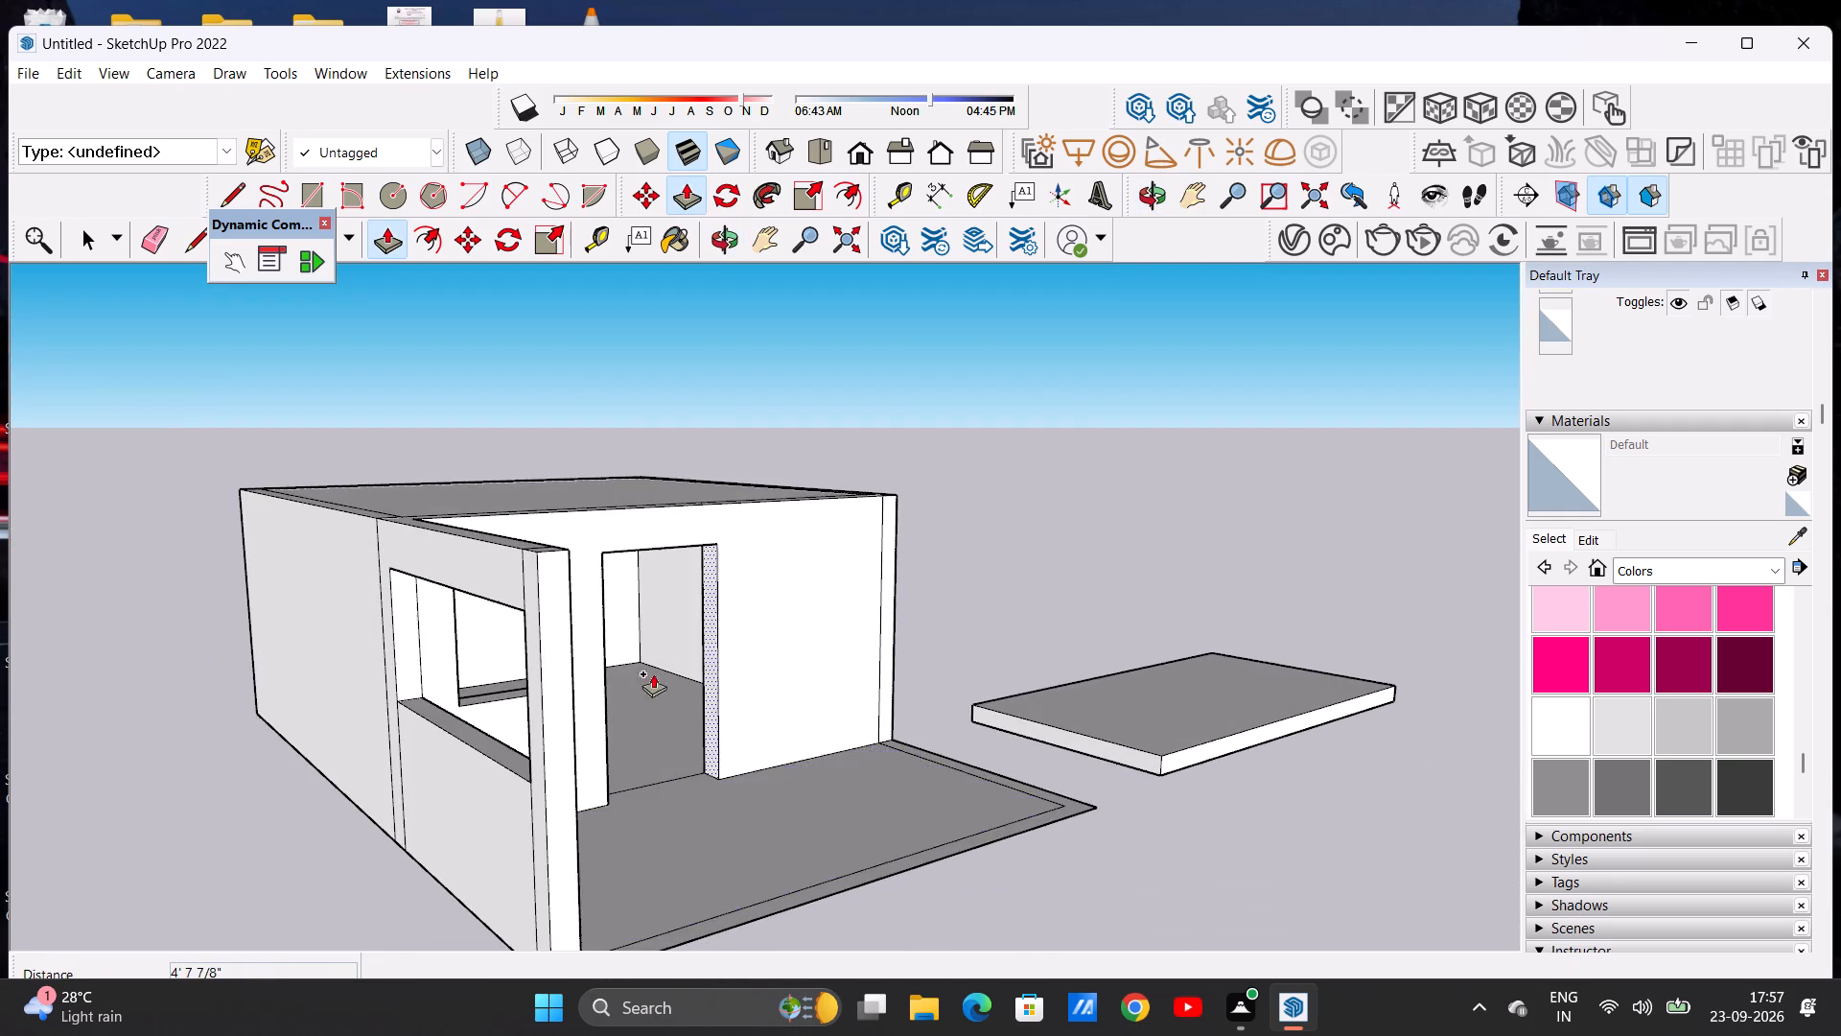
{"action": "scroll", "coordinate": [627, 667], "scroll_direction": "down", "scroll_amount": 5}
{"action": "middle_click_drag", "start_coordinate": [537, 749], "coordinate": [749, 760]}
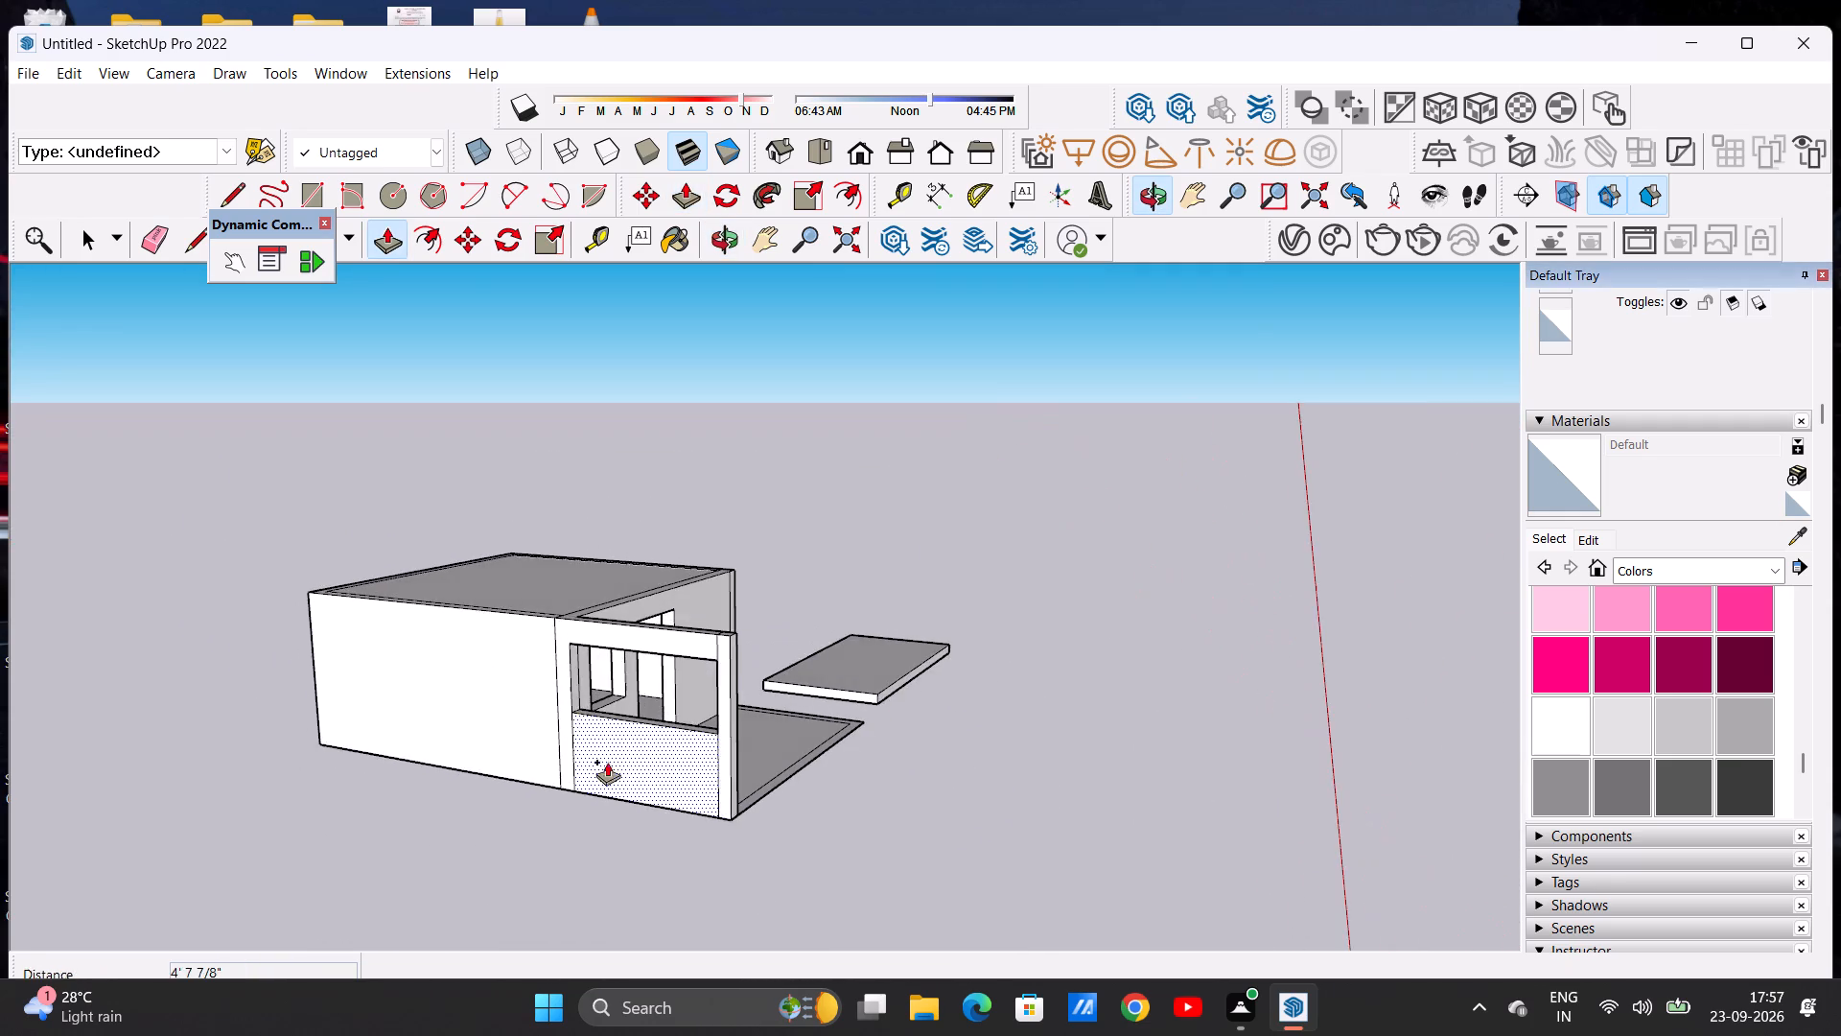
{"action": "middle_click_drag", "start_coordinate": [423, 763], "coordinate": [377, 763]}
{"action": "middle_click_drag", "start_coordinate": [647, 771], "coordinate": [215, 767]}
{"action": "scroll", "coordinate": [211, 744], "scroll_direction": "down", "scroll_amount": 5}
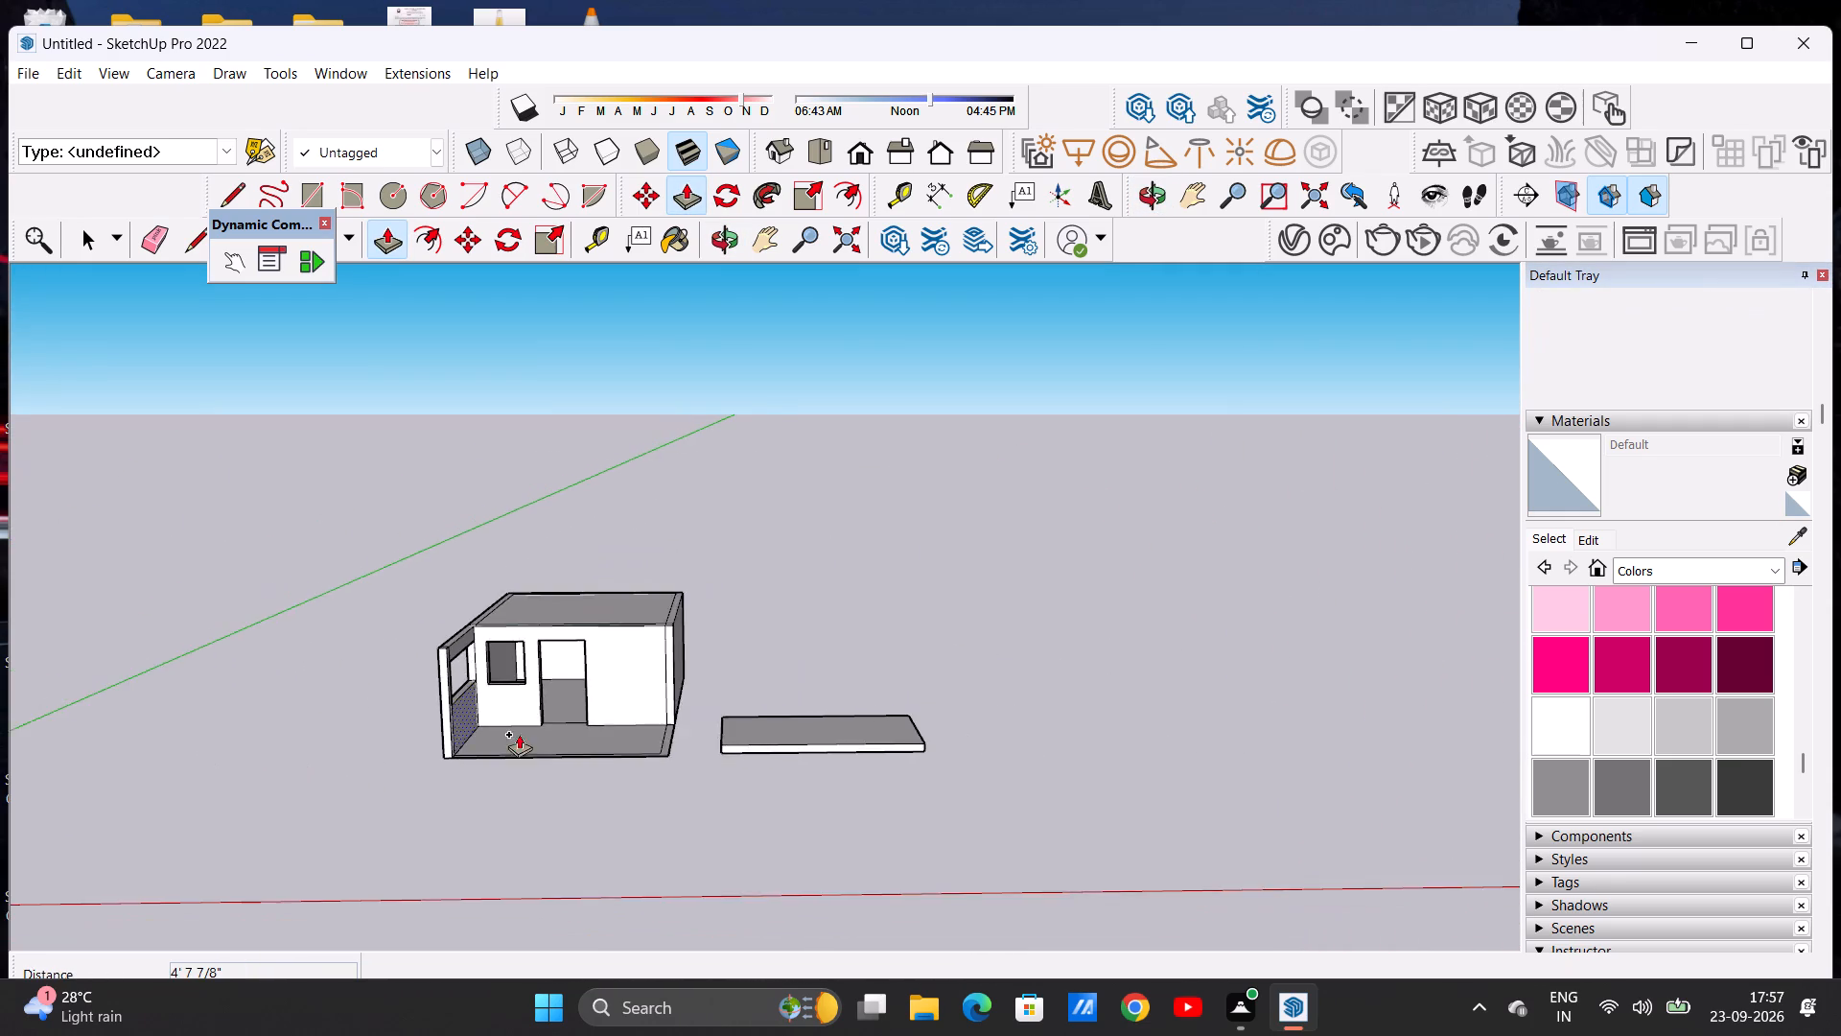
{"action": "scroll", "coordinate": [535, 734], "scroll_direction": "up", "scroll_amount": 7}
{"action": "middle_click_drag", "start_coordinate": [571, 752], "coordinate": [602, 812]}
{"action": "scroll", "coordinate": [926, 785], "scroll_direction": "up", "scroll_amount": 3}
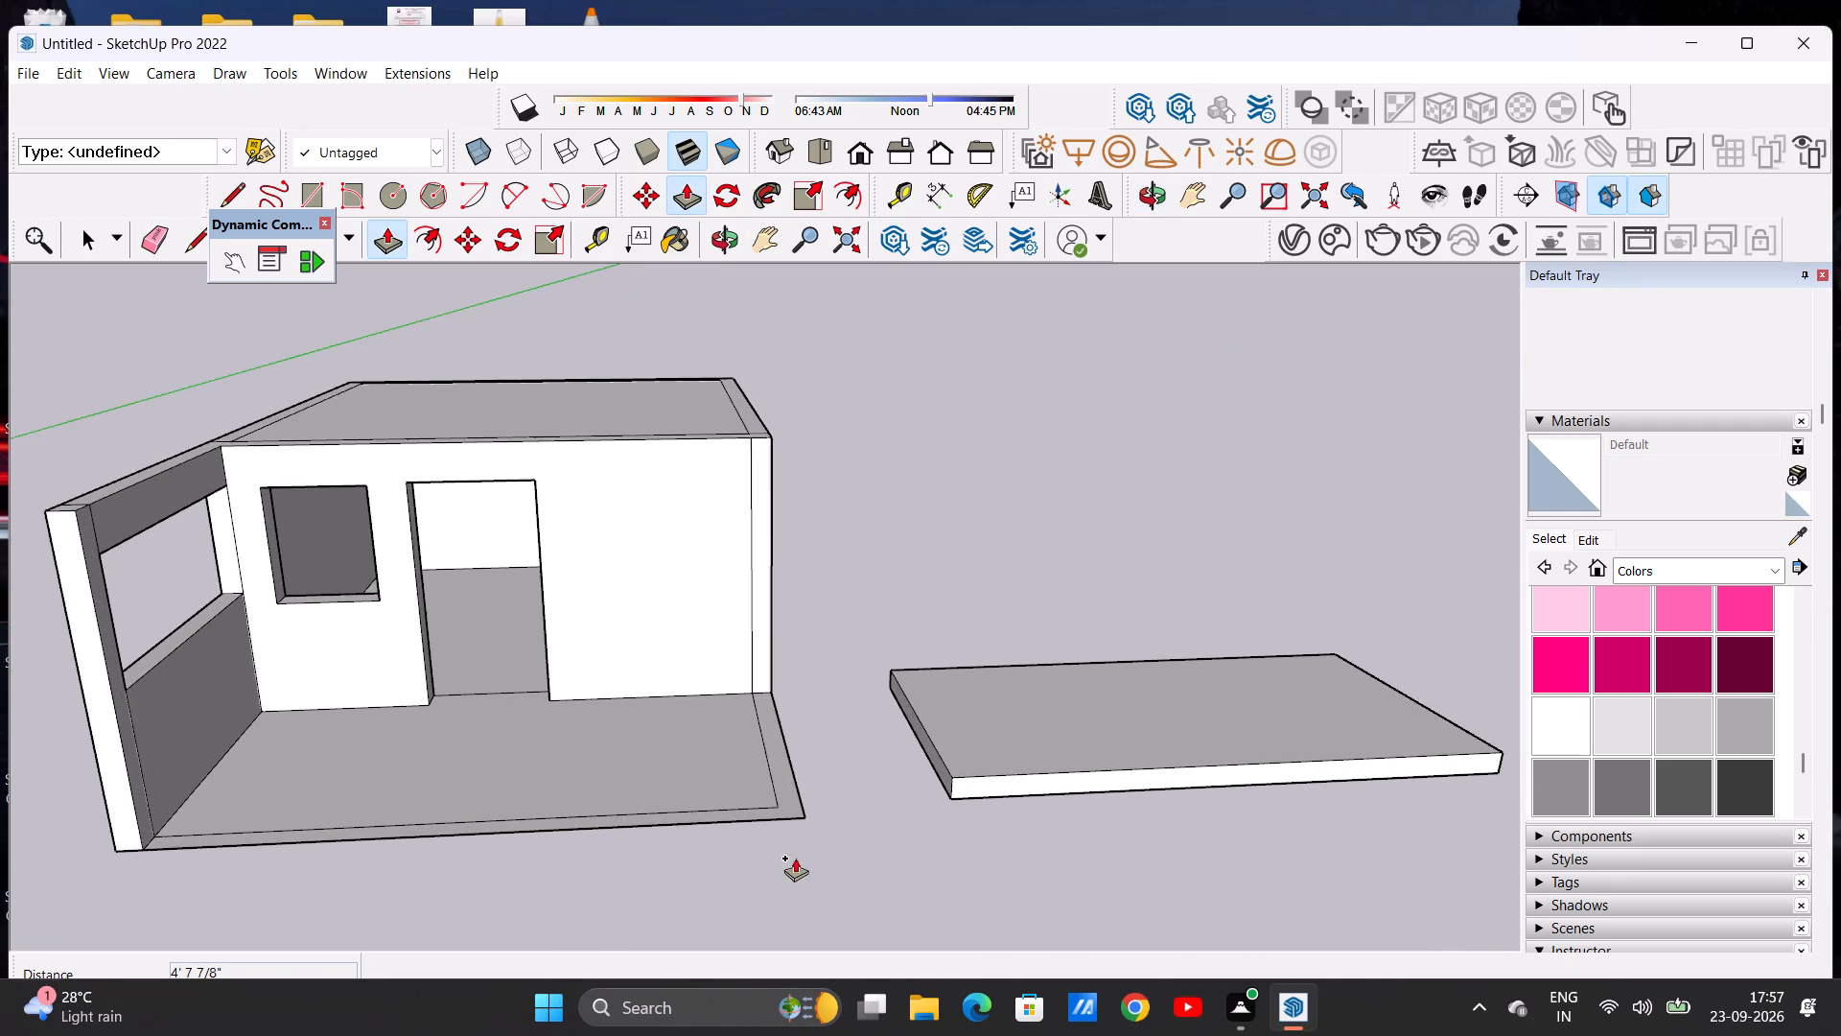
{"action": "middle_click_drag", "start_coordinate": [793, 854], "coordinate": [802, 907]}
{"action": "scroll", "coordinate": [804, 674], "scroll_direction": "down", "scroll_amount": 8}
{"action": "middle_click_drag", "start_coordinate": [702, 846], "coordinate": [681, 995]}
{"action": "scroll", "coordinate": [703, 868], "scroll_direction": "down", "scroll_amount": 1}
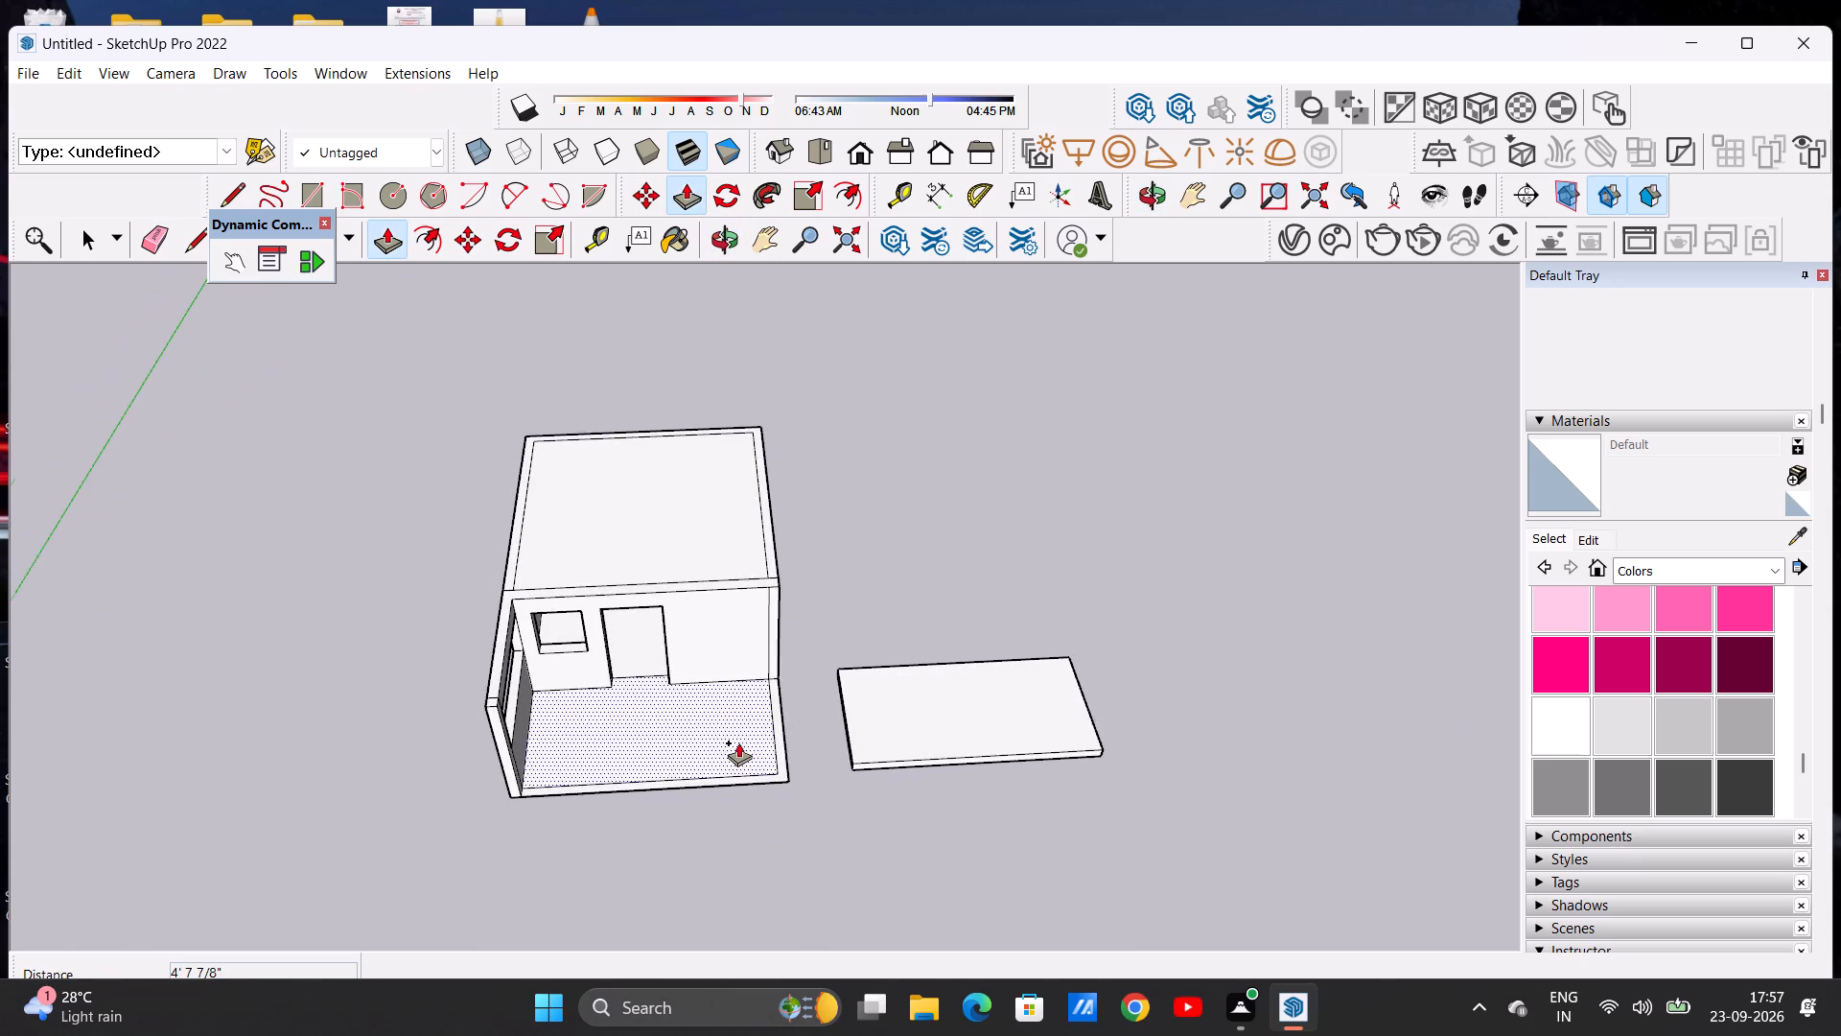
{"action": "scroll", "coordinate": [738, 742], "scroll_direction": "up", "scroll_amount": 4}
{"action": "key", "text": "space"}
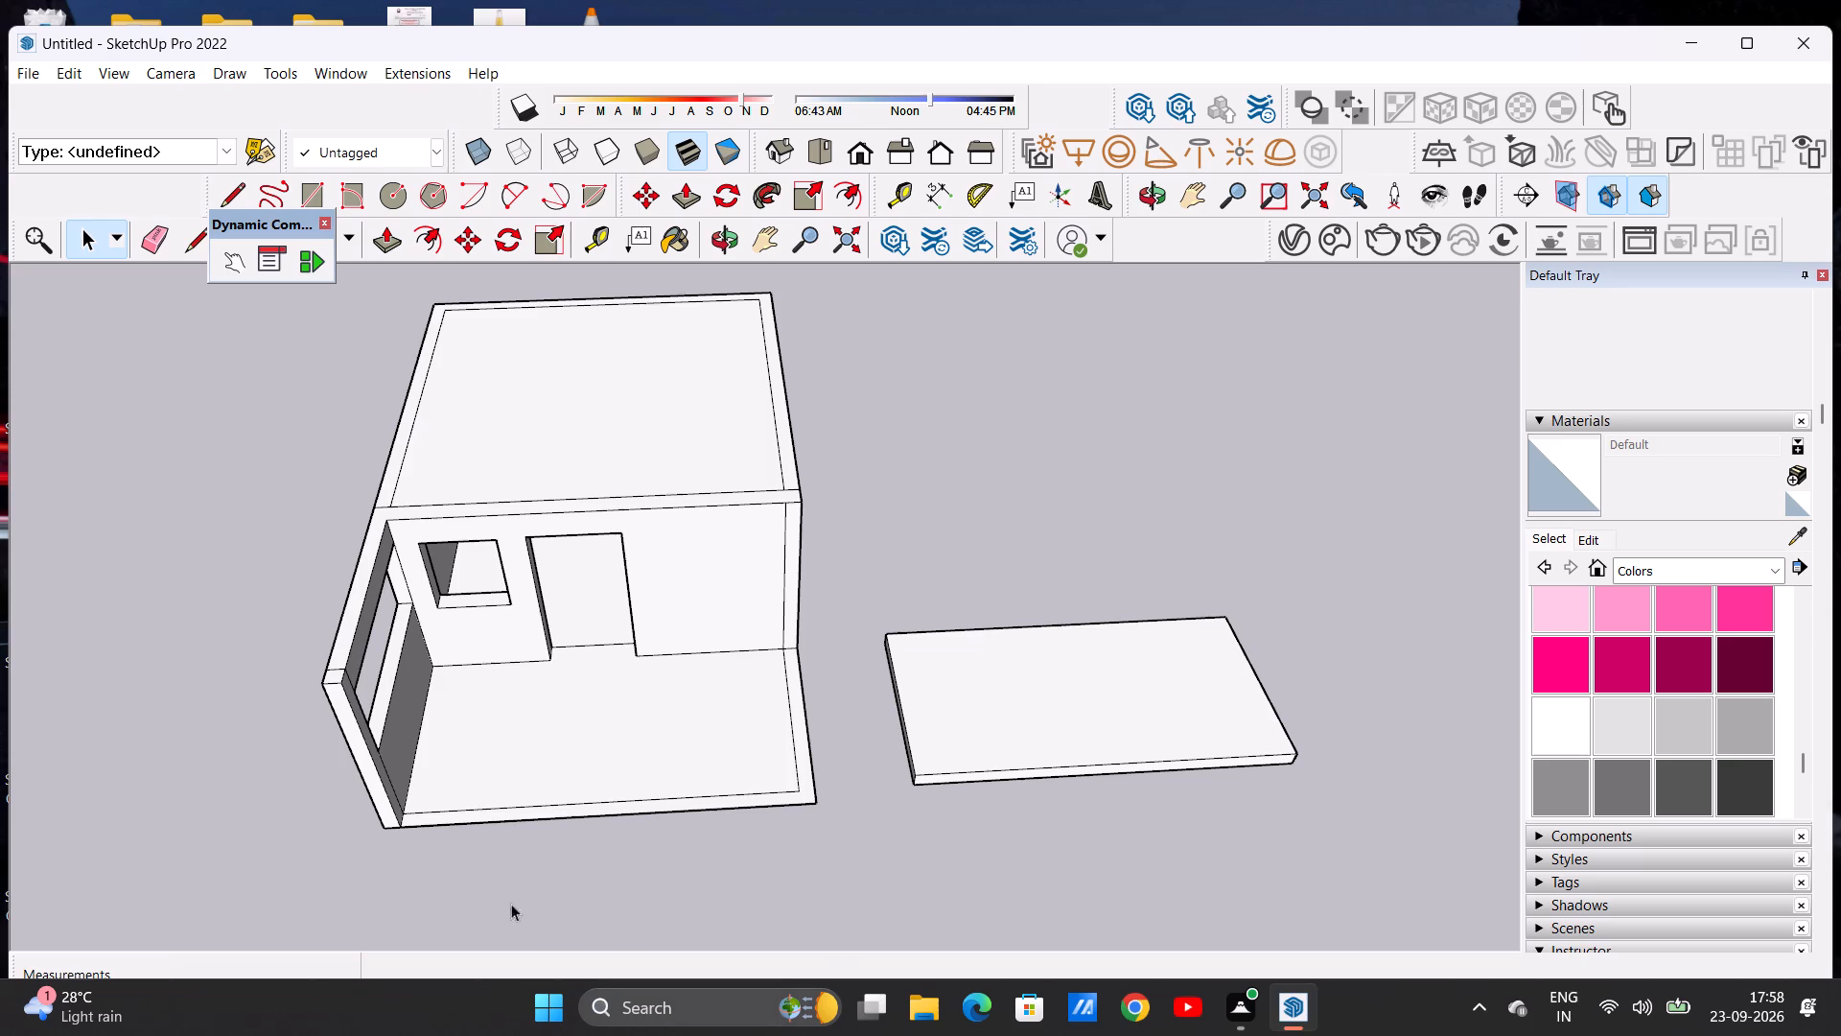
Draw a 9" line across the porch's front floor strip, about a quarter of its length from the freestanding column.
{"action": "middle_click_drag", "start_coordinate": [440, 852], "coordinate": [421, 763]}
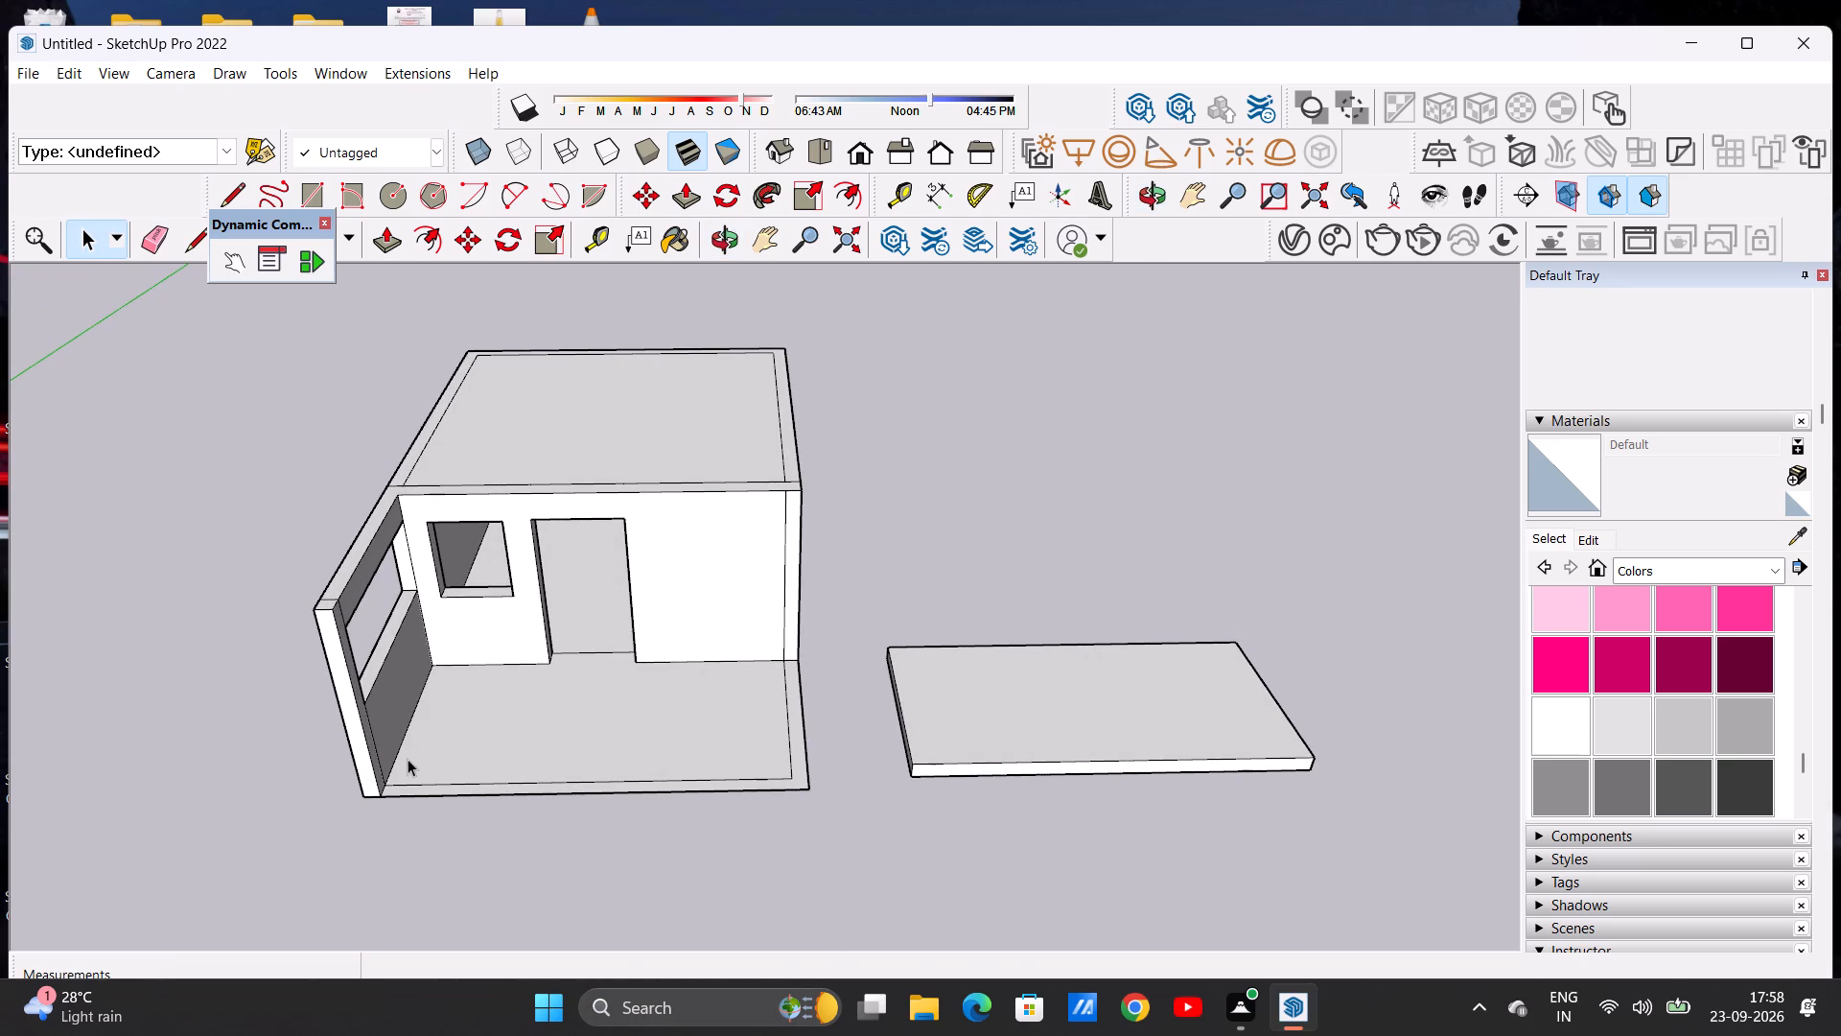
{"action": "left_click", "coordinate": [226, 193]}
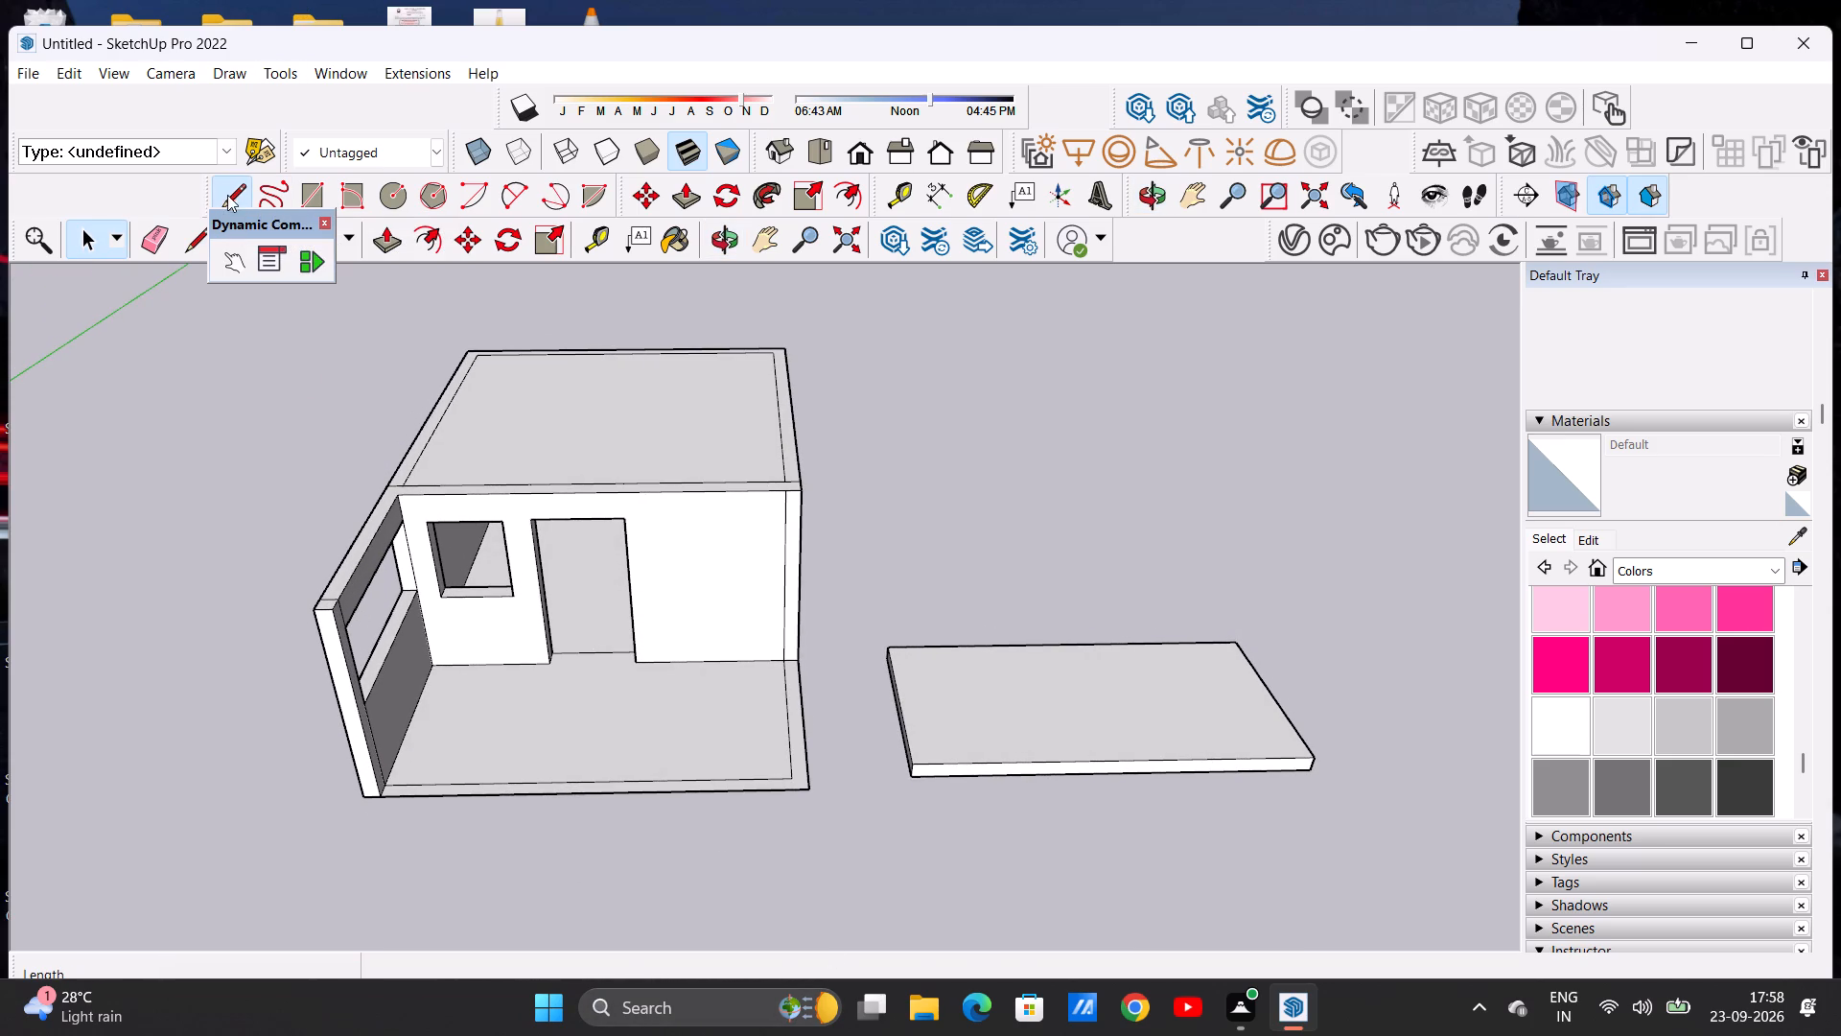
{"action": "scroll", "coordinate": [528, 823], "scroll_direction": "up", "scroll_amount": 5}
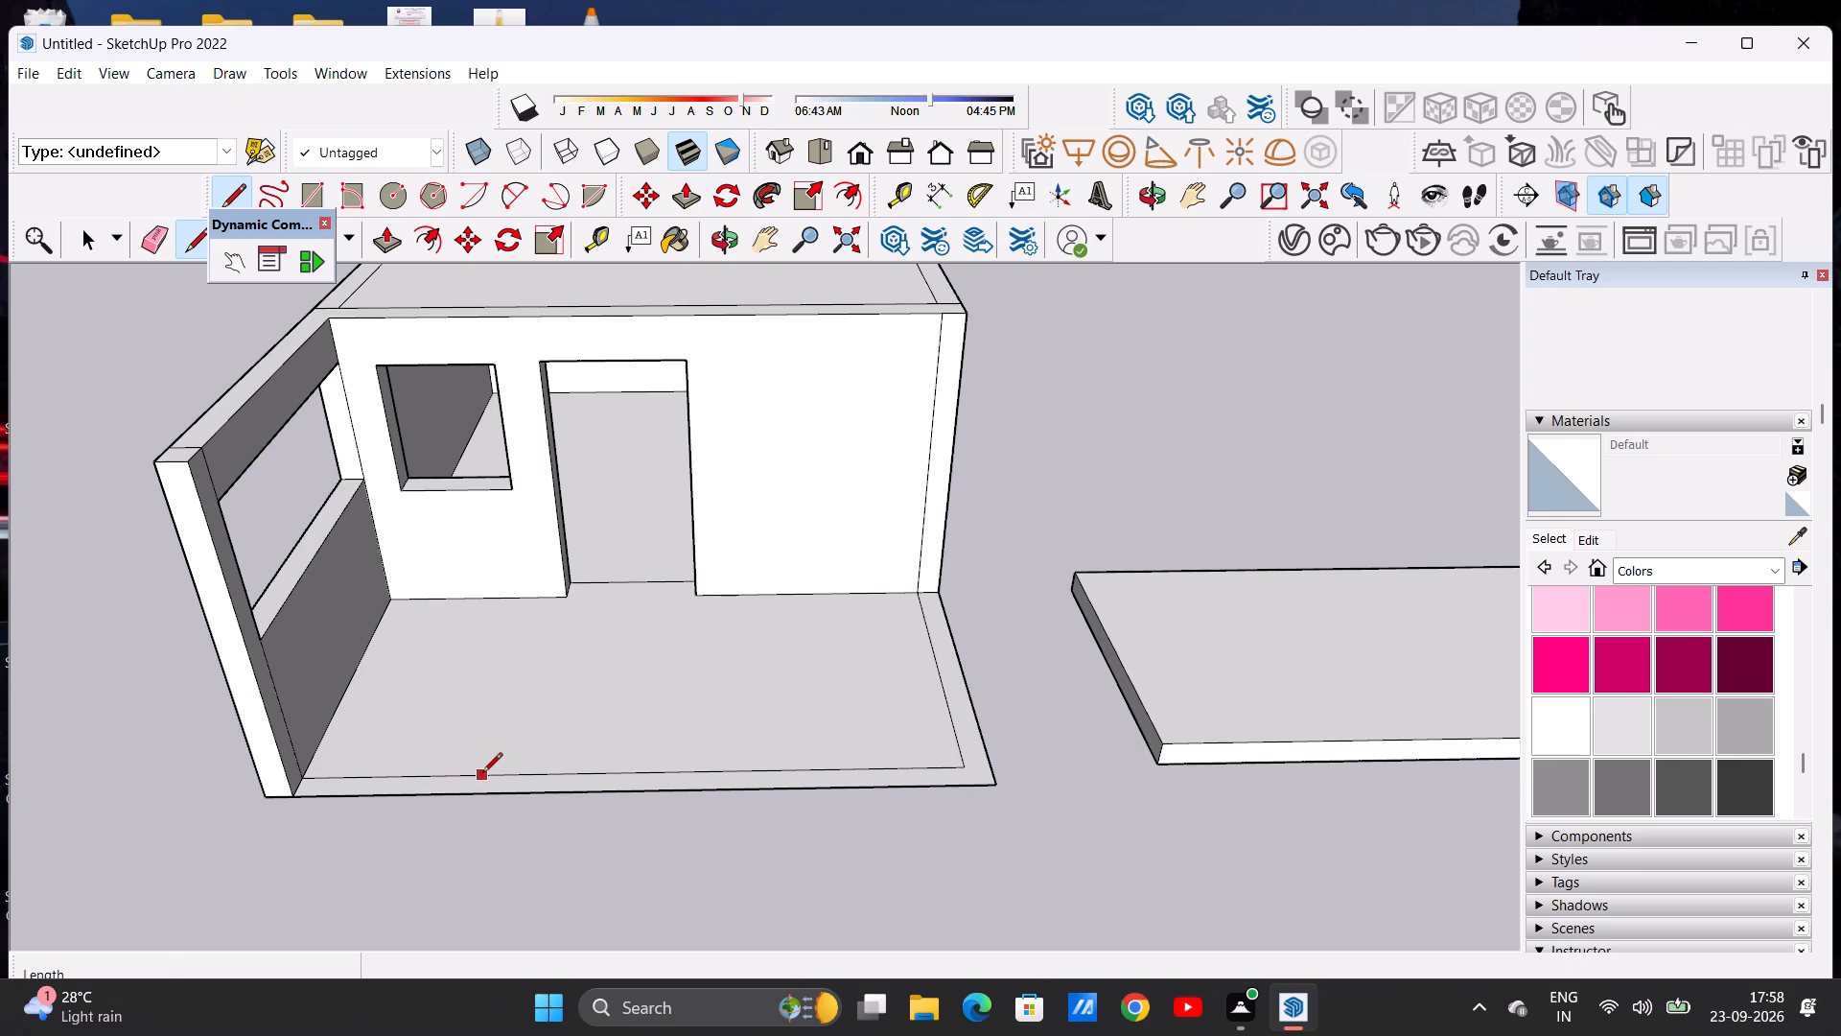
{"action": "left_click", "coordinate": [482, 774]}
{"action": "left_click", "coordinate": [478, 795]}
Push/Pull the front strip section between the column and the new line up about 1' 11 1/2" as a low front wall.
{"action": "scroll", "coordinate": [486, 798], "scroll_direction": "up", "scroll_amount": 4}
{"action": "left_click", "coordinate": [378, 232]}
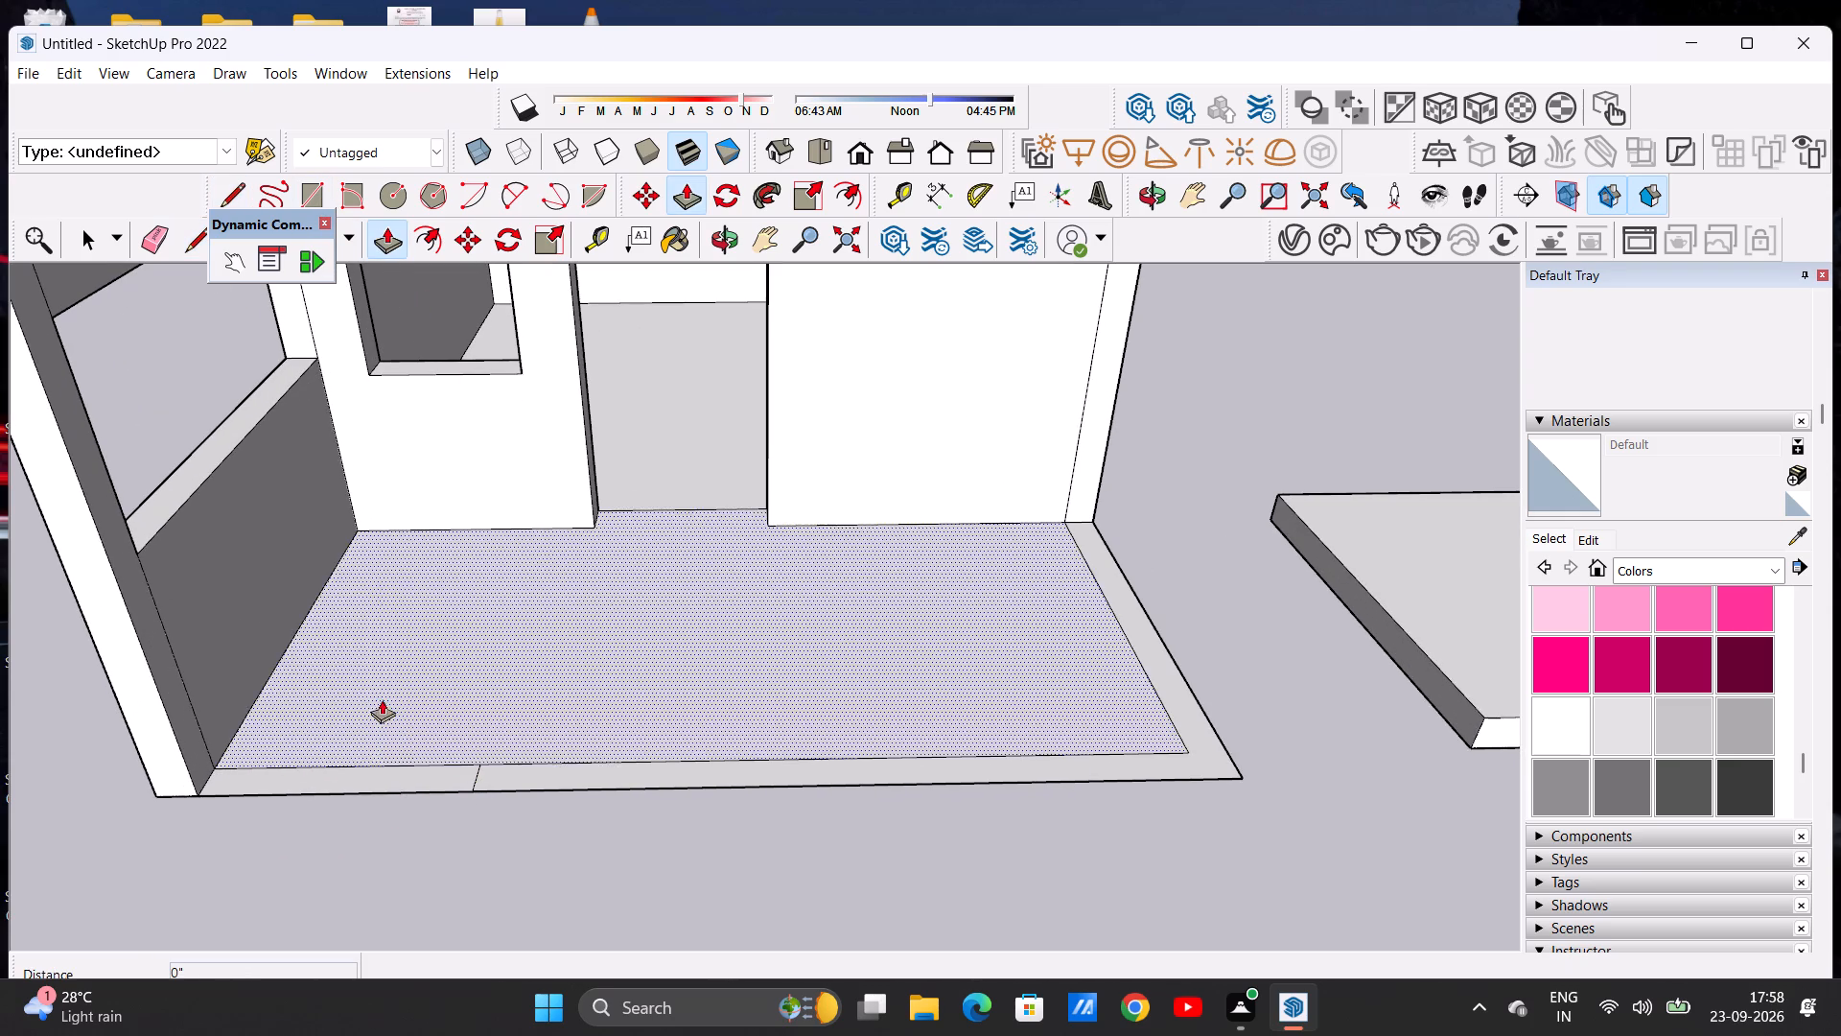
{"action": "left_click", "coordinate": [454, 770]}
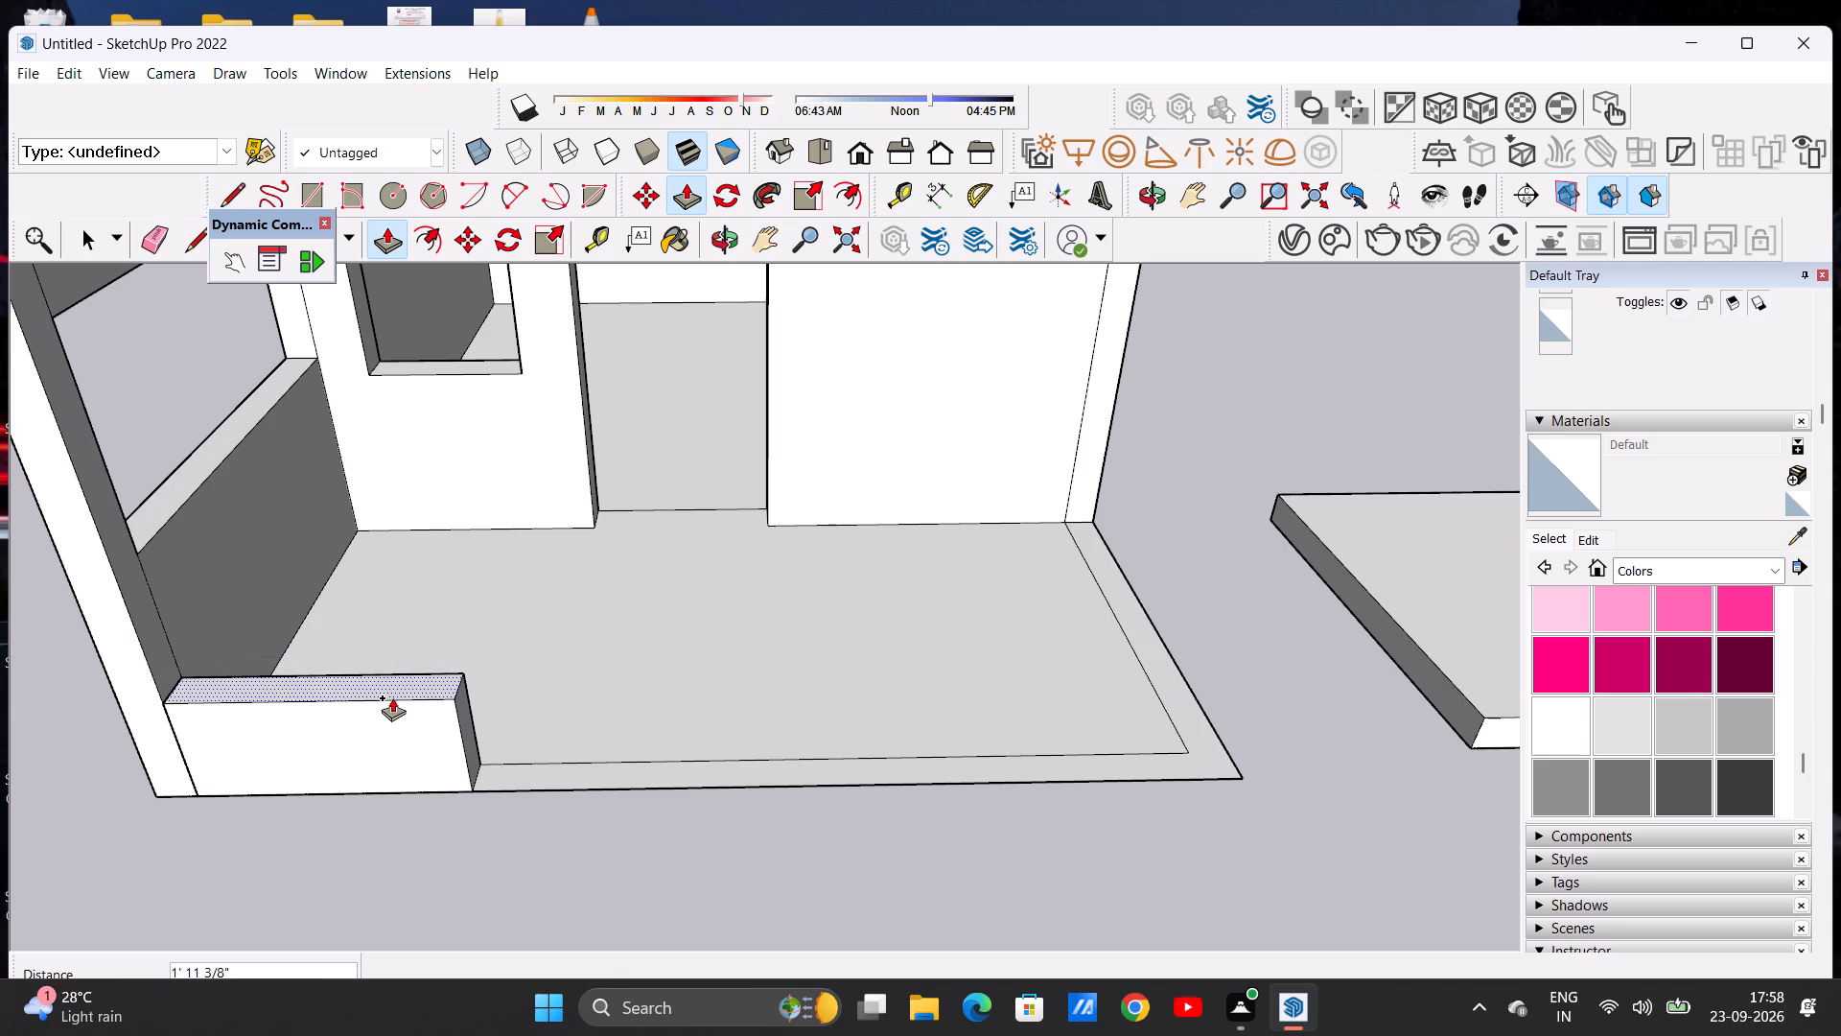
{"action": "left_click", "coordinate": [392, 697]}
Examine the low front wall against the porch's column, side wall and floor from several angles.
{"action": "middle_click_drag", "start_coordinate": [477, 847], "coordinate": [501, 749]}
{"action": "scroll", "coordinate": [454, 811], "scroll_direction": "down", "scroll_amount": 8}
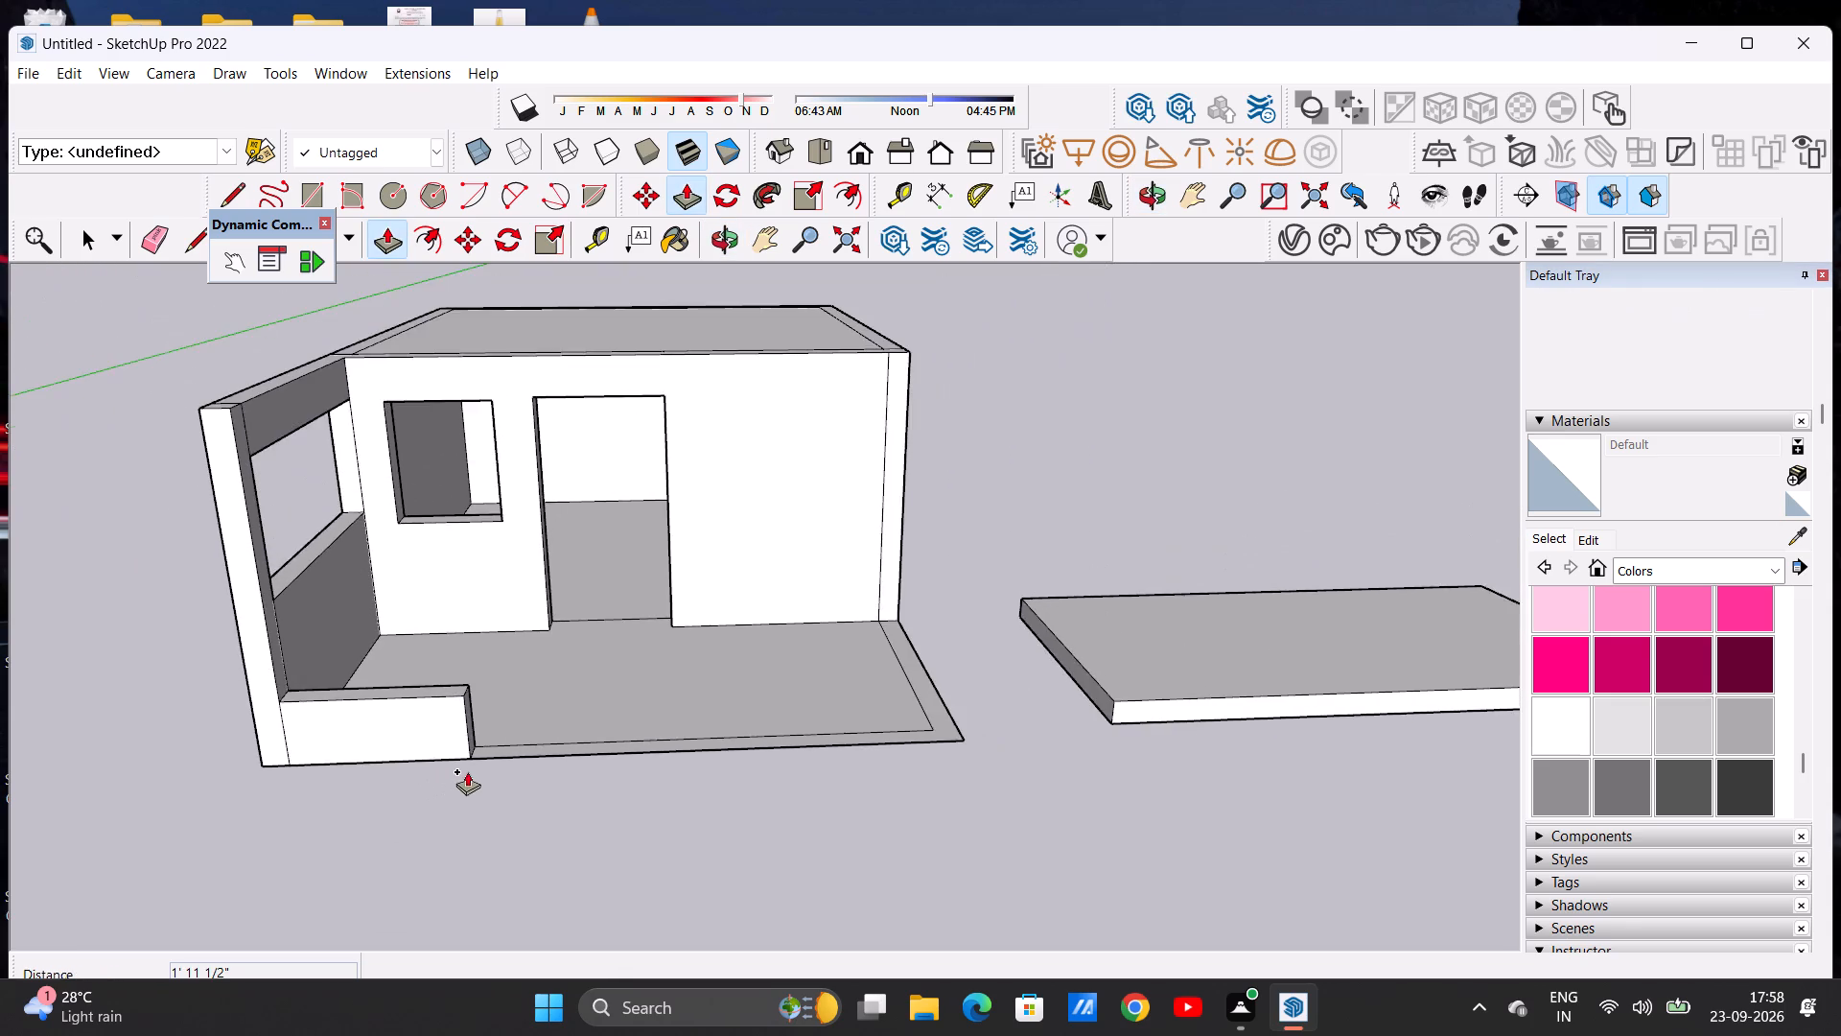
{"action": "middle_click_drag", "start_coordinate": [467, 748], "coordinate": [455, 696]}
{"action": "scroll", "coordinate": [475, 692], "scroll_direction": "up", "scroll_amount": 4}
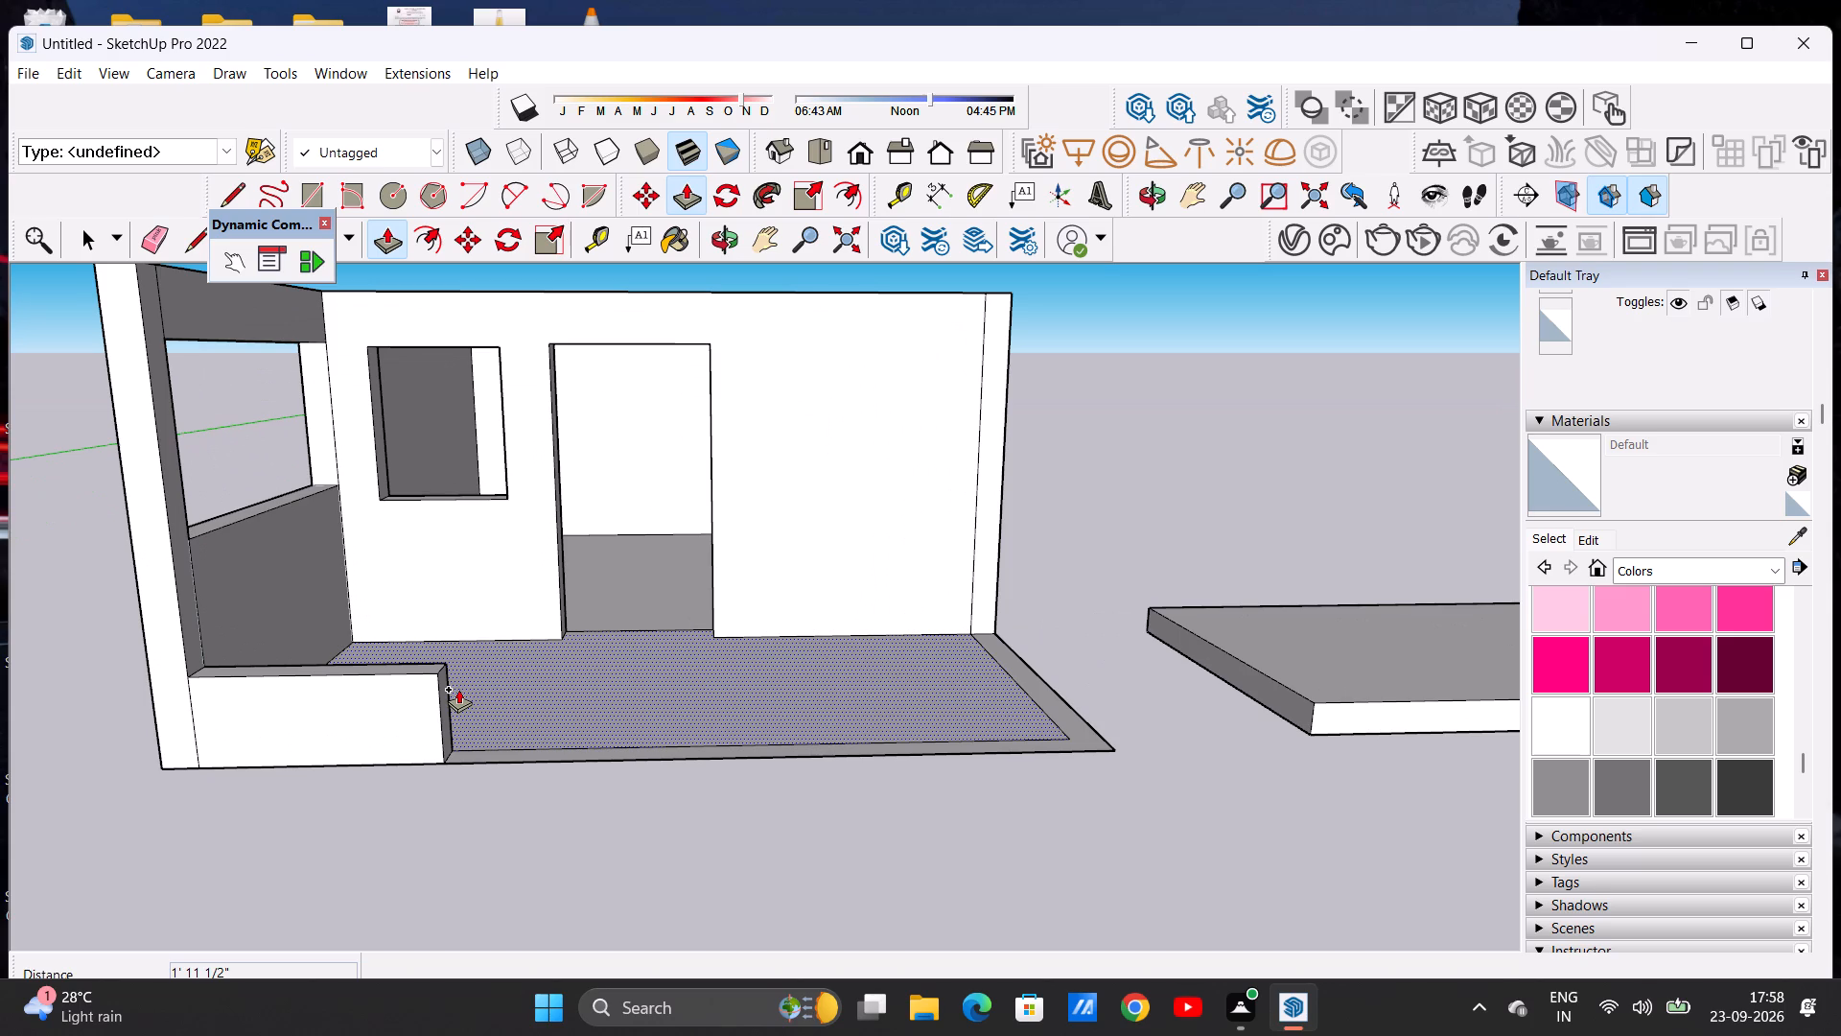
{"action": "scroll", "coordinate": [433, 729], "scroll_direction": "down", "scroll_amount": 12}
{"action": "scroll", "coordinate": [531, 740], "scroll_direction": "up", "scroll_amount": 1}
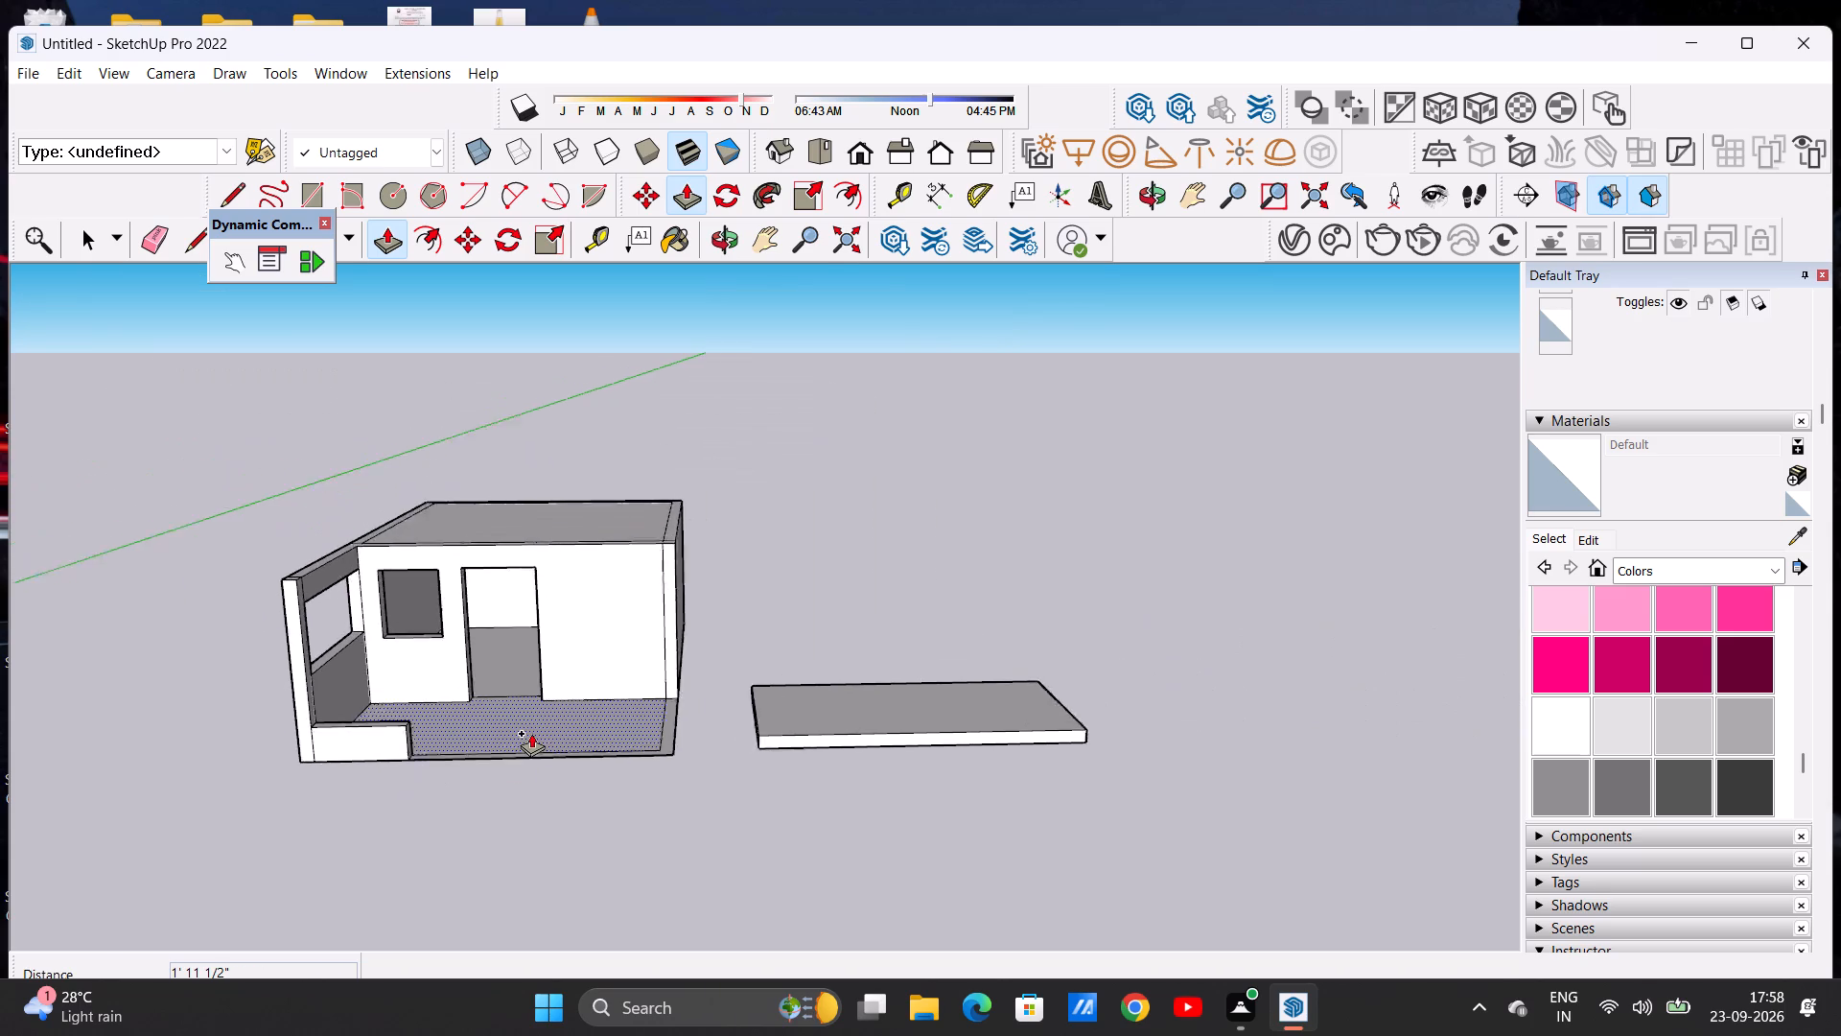
{"action": "scroll", "coordinate": [531, 733], "scroll_direction": "up", "scroll_amount": 5}
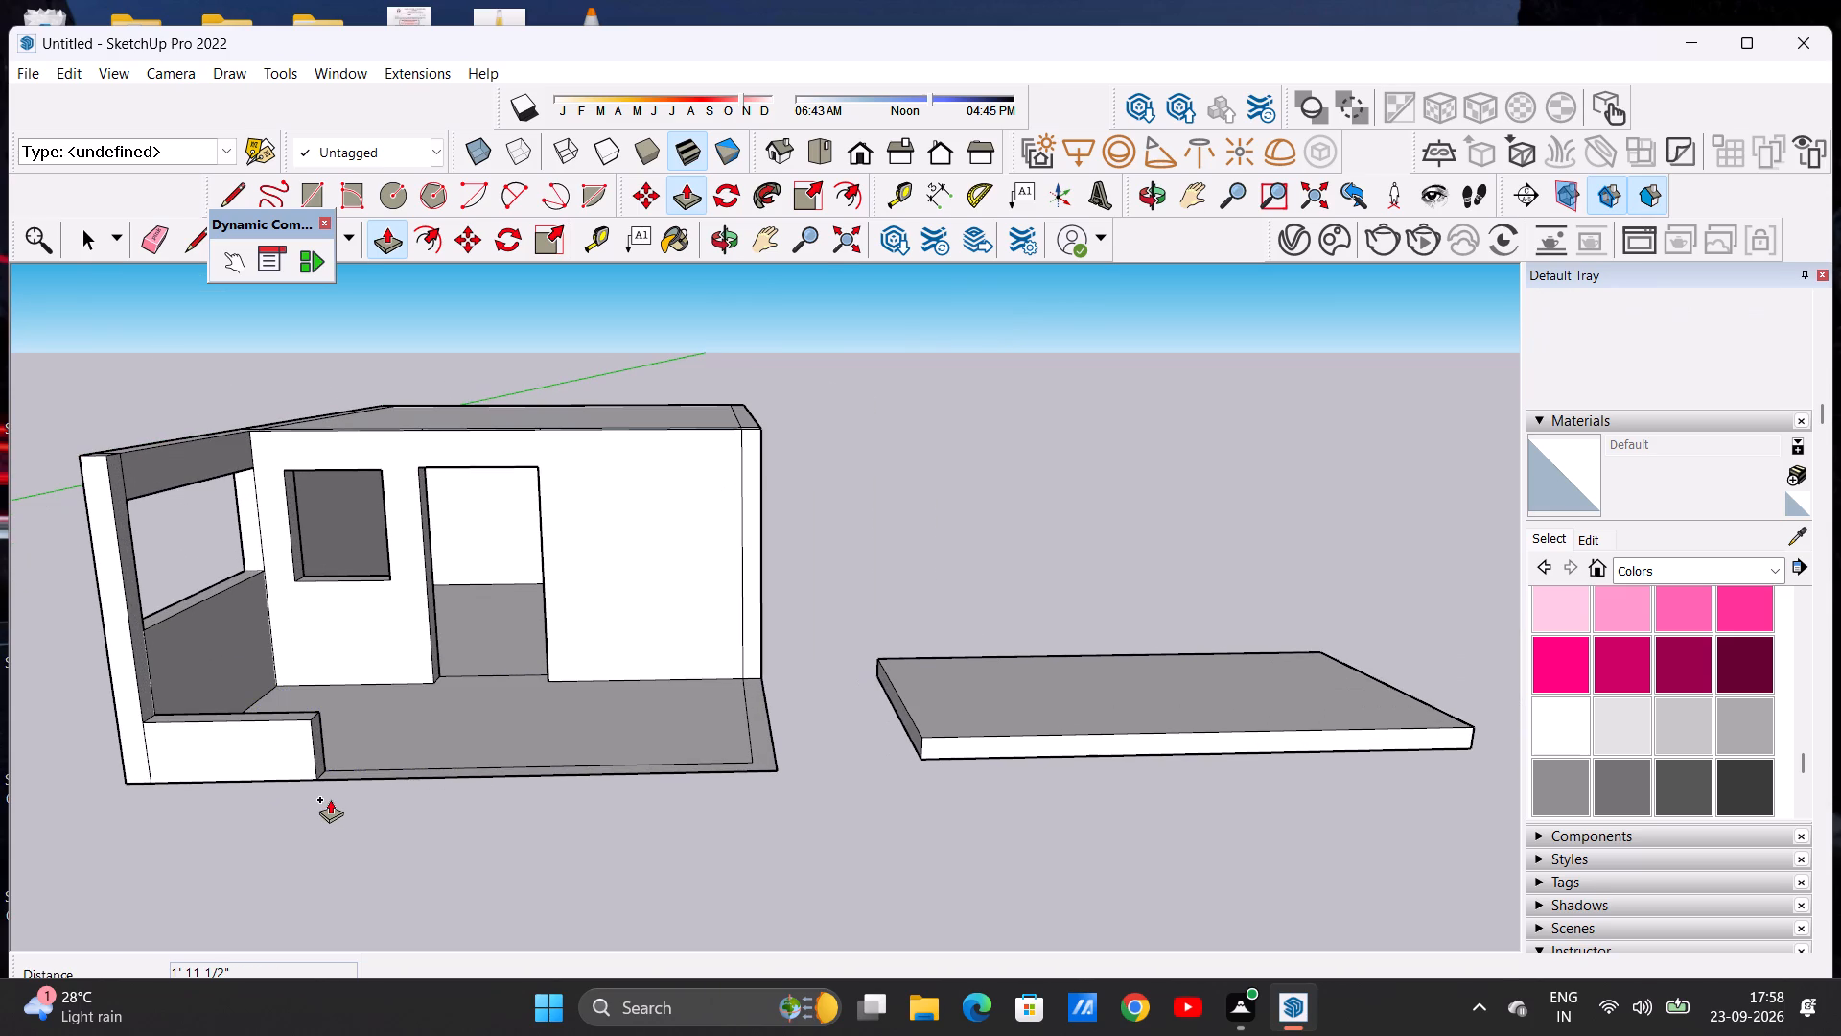
{"action": "middle_click_drag", "start_coordinate": [364, 797], "coordinate": [335, 858]}
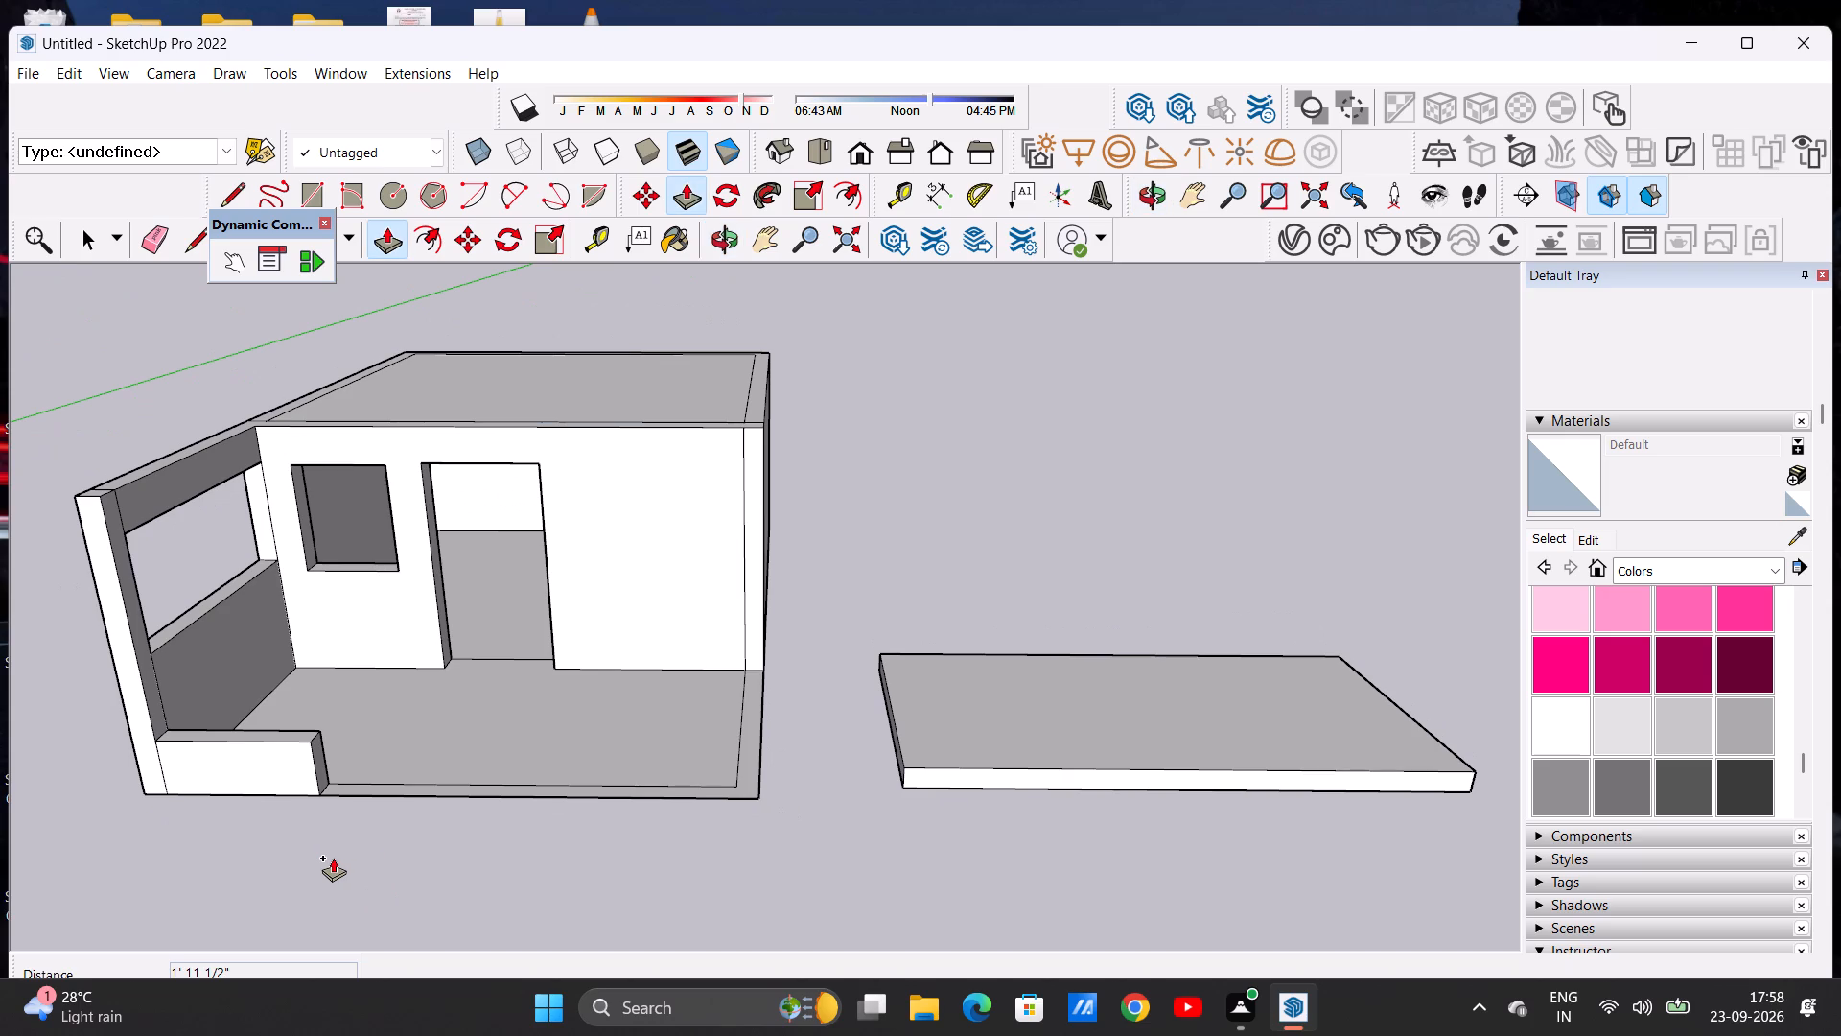
{"action": "scroll", "coordinate": [333, 858], "scroll_direction": "down", "scroll_amount": 6}
{"action": "scroll", "coordinate": [374, 825], "scroll_direction": "up", "scroll_amount": 5}
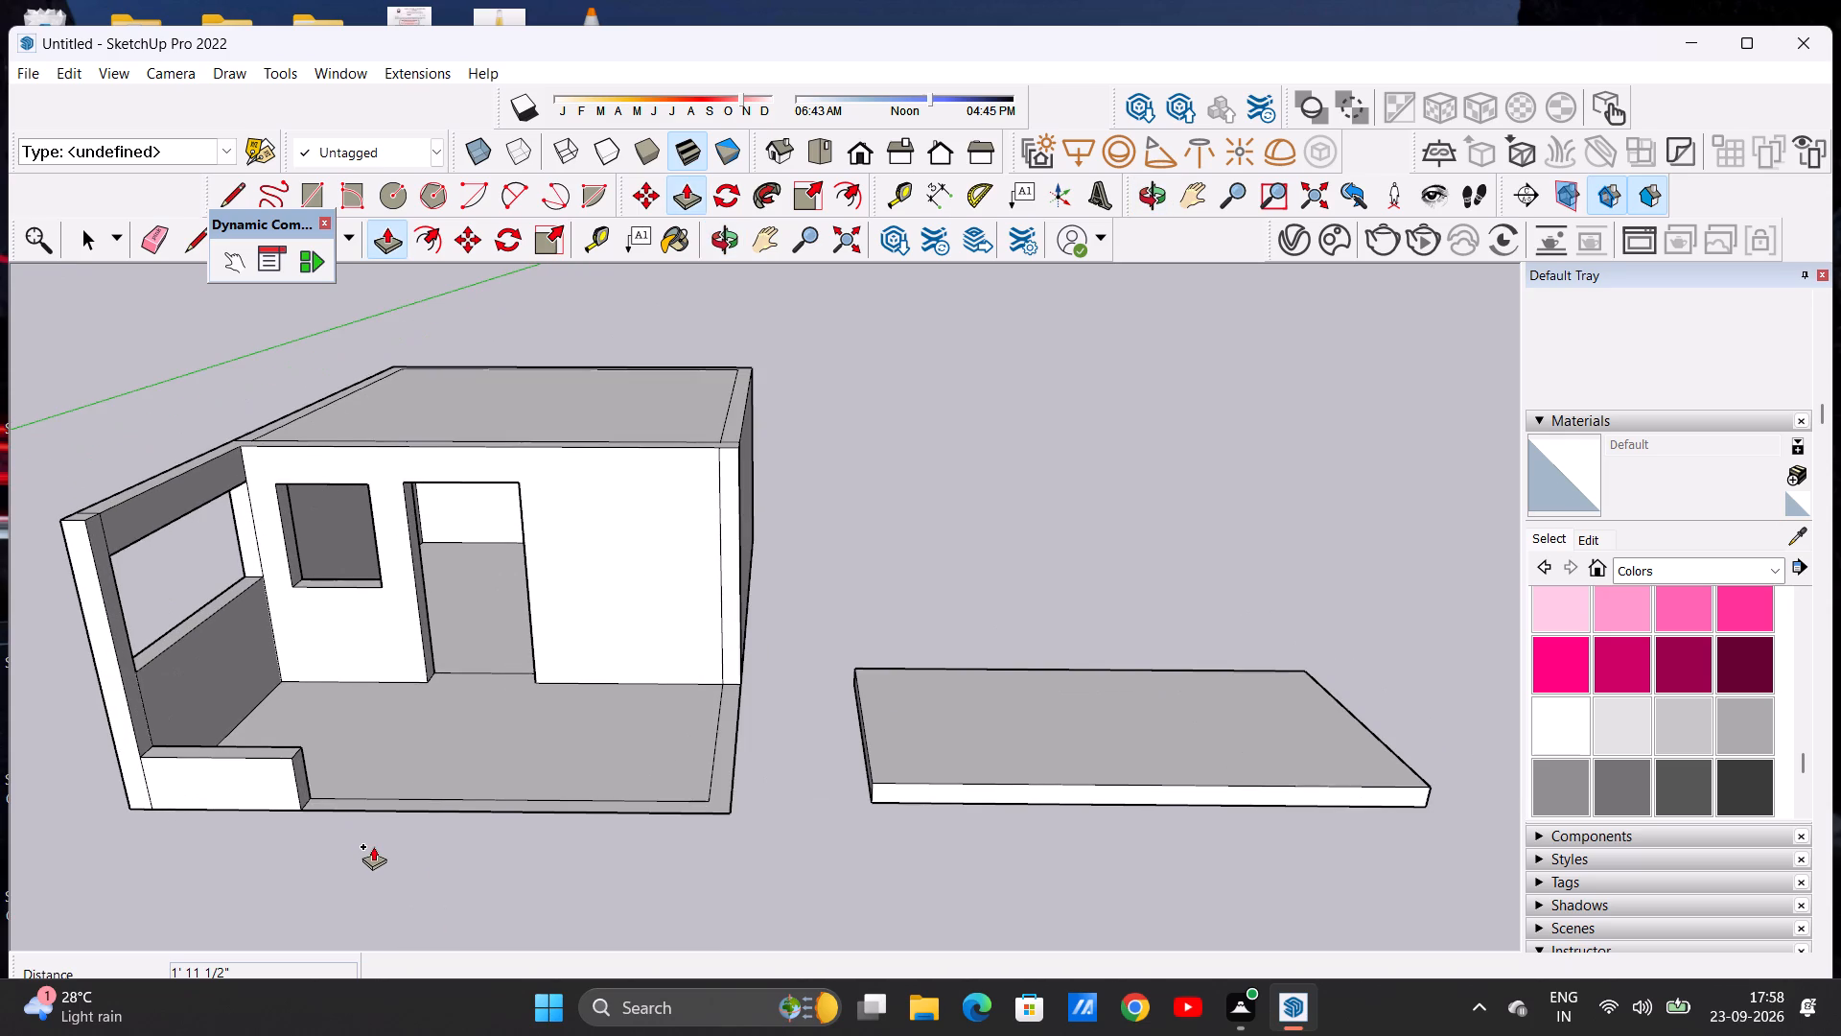
{"action": "key", "text": "space"}
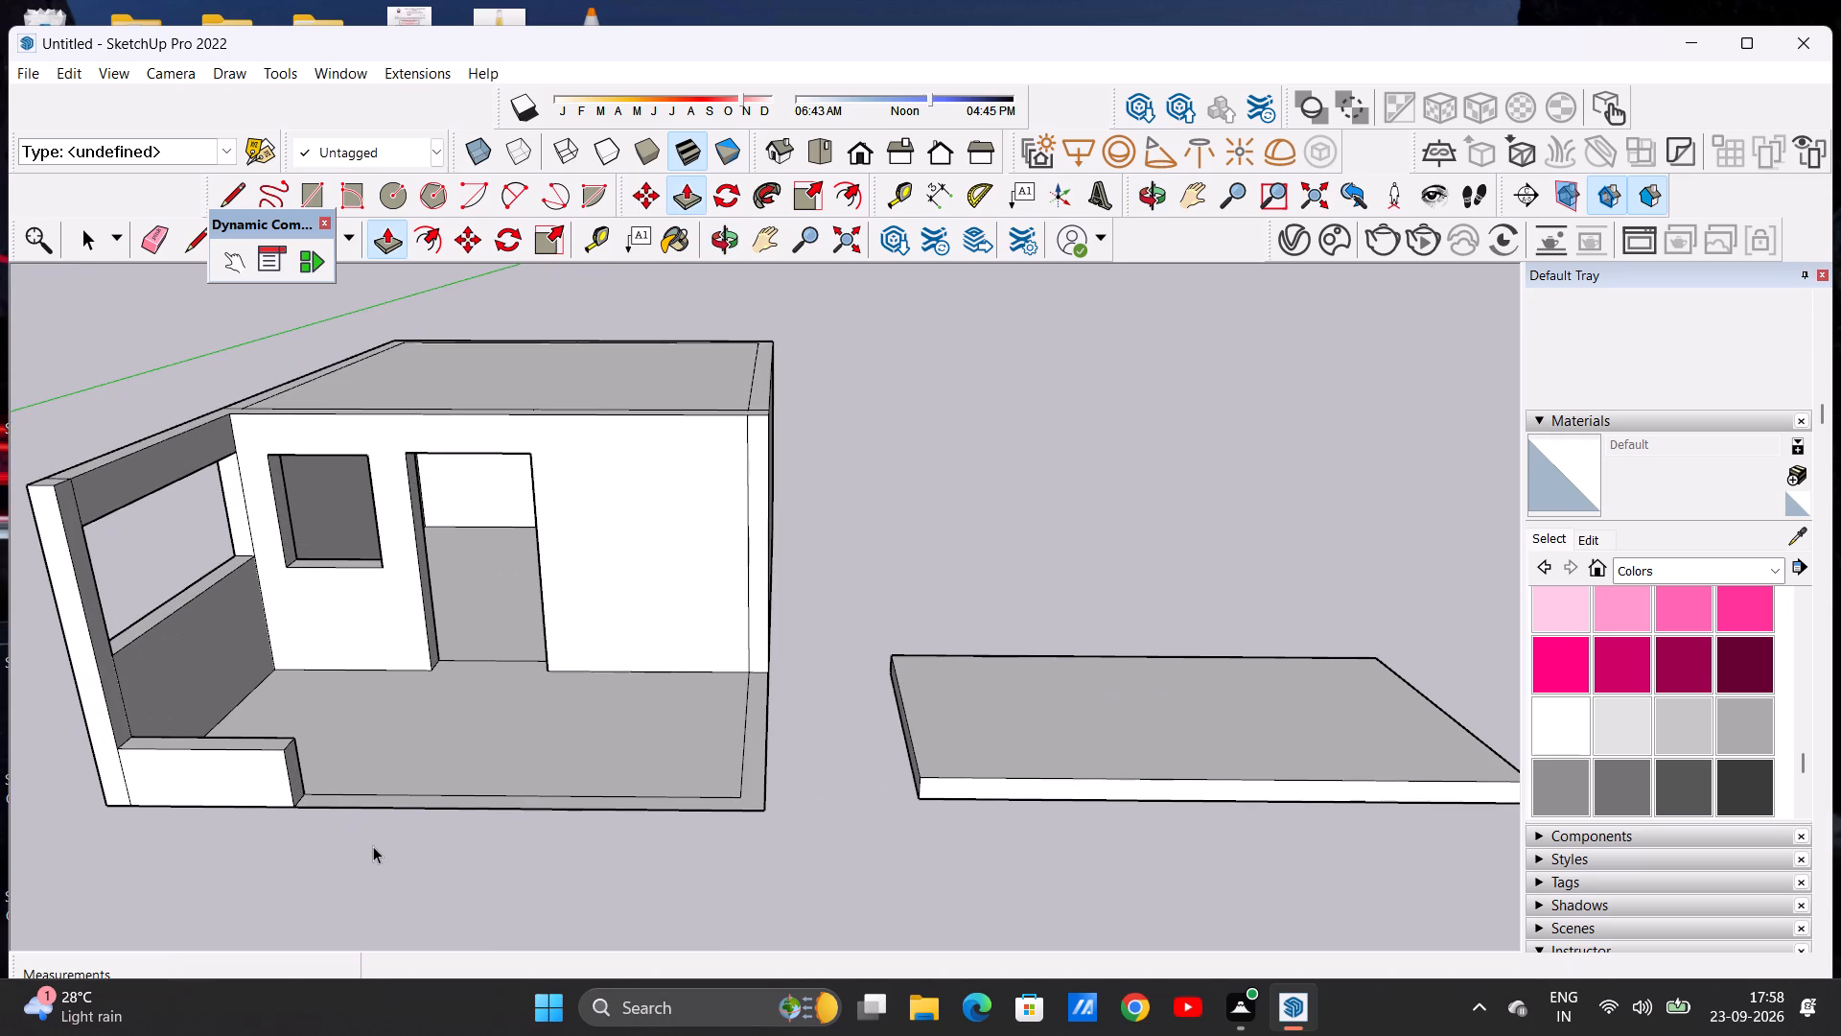
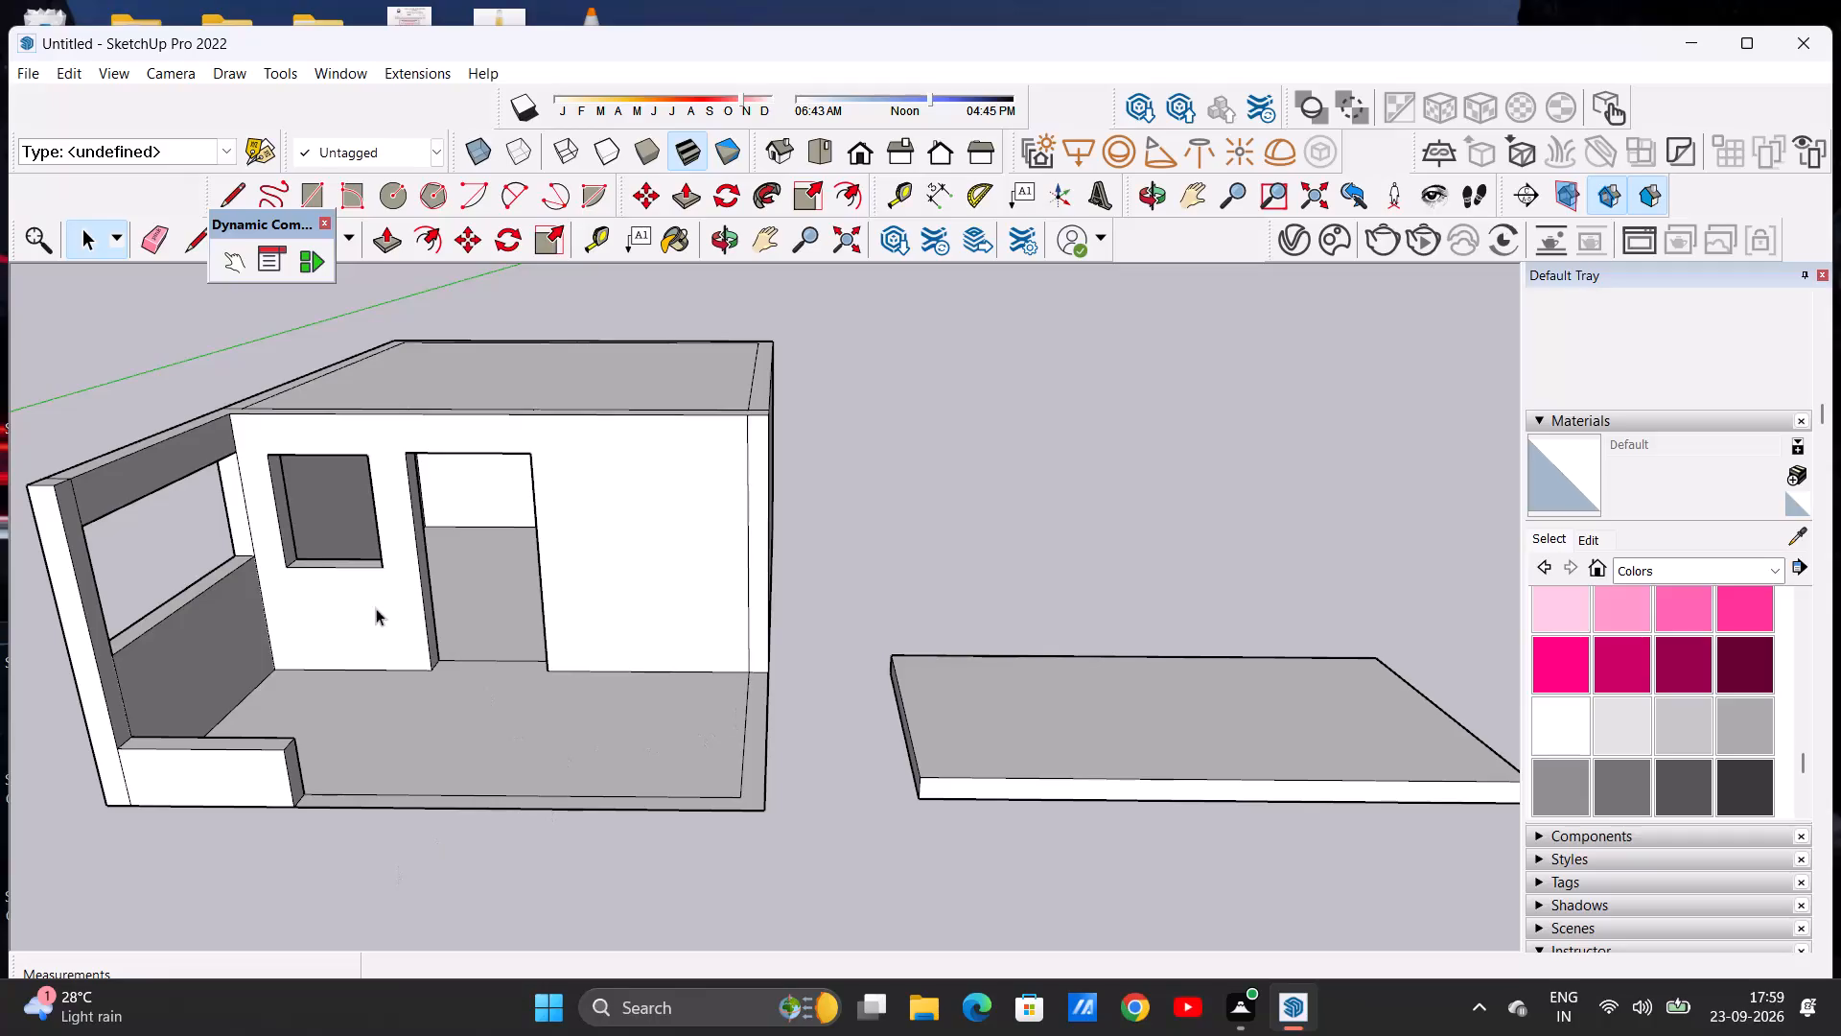
Examine the porch's front opening, low walls and beam together with the separate slab from the front and above.
{"action": "scroll", "coordinate": [481, 569], "scroll_direction": "down", "scroll_amount": 5}
{"action": "scroll", "coordinate": [425, 560], "scroll_direction": "up", "scroll_amount": 7}
{"action": "scroll", "coordinate": [517, 614], "scroll_direction": "down", "scroll_amount": 7}
{"action": "scroll", "coordinate": [354, 579], "scroll_direction": "up", "scroll_amount": 3}
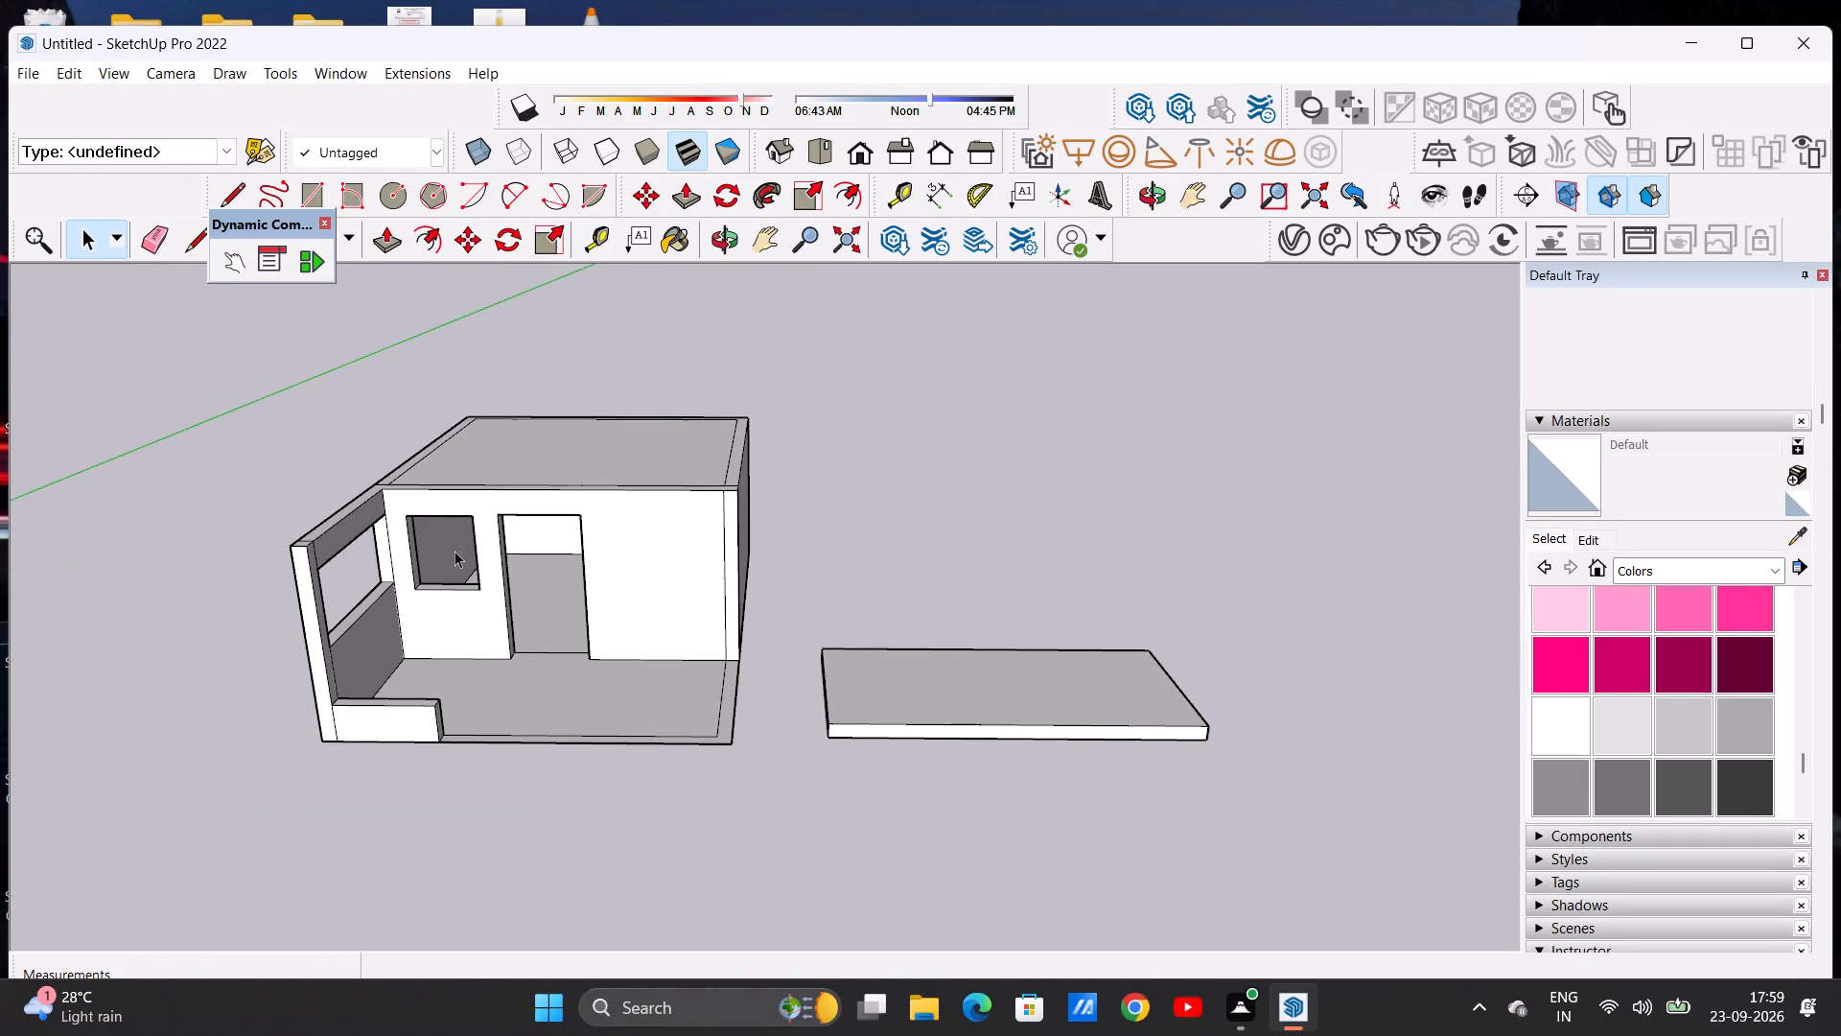
{"action": "middle_click_drag", "start_coordinate": [454, 553], "coordinate": [402, 559]}
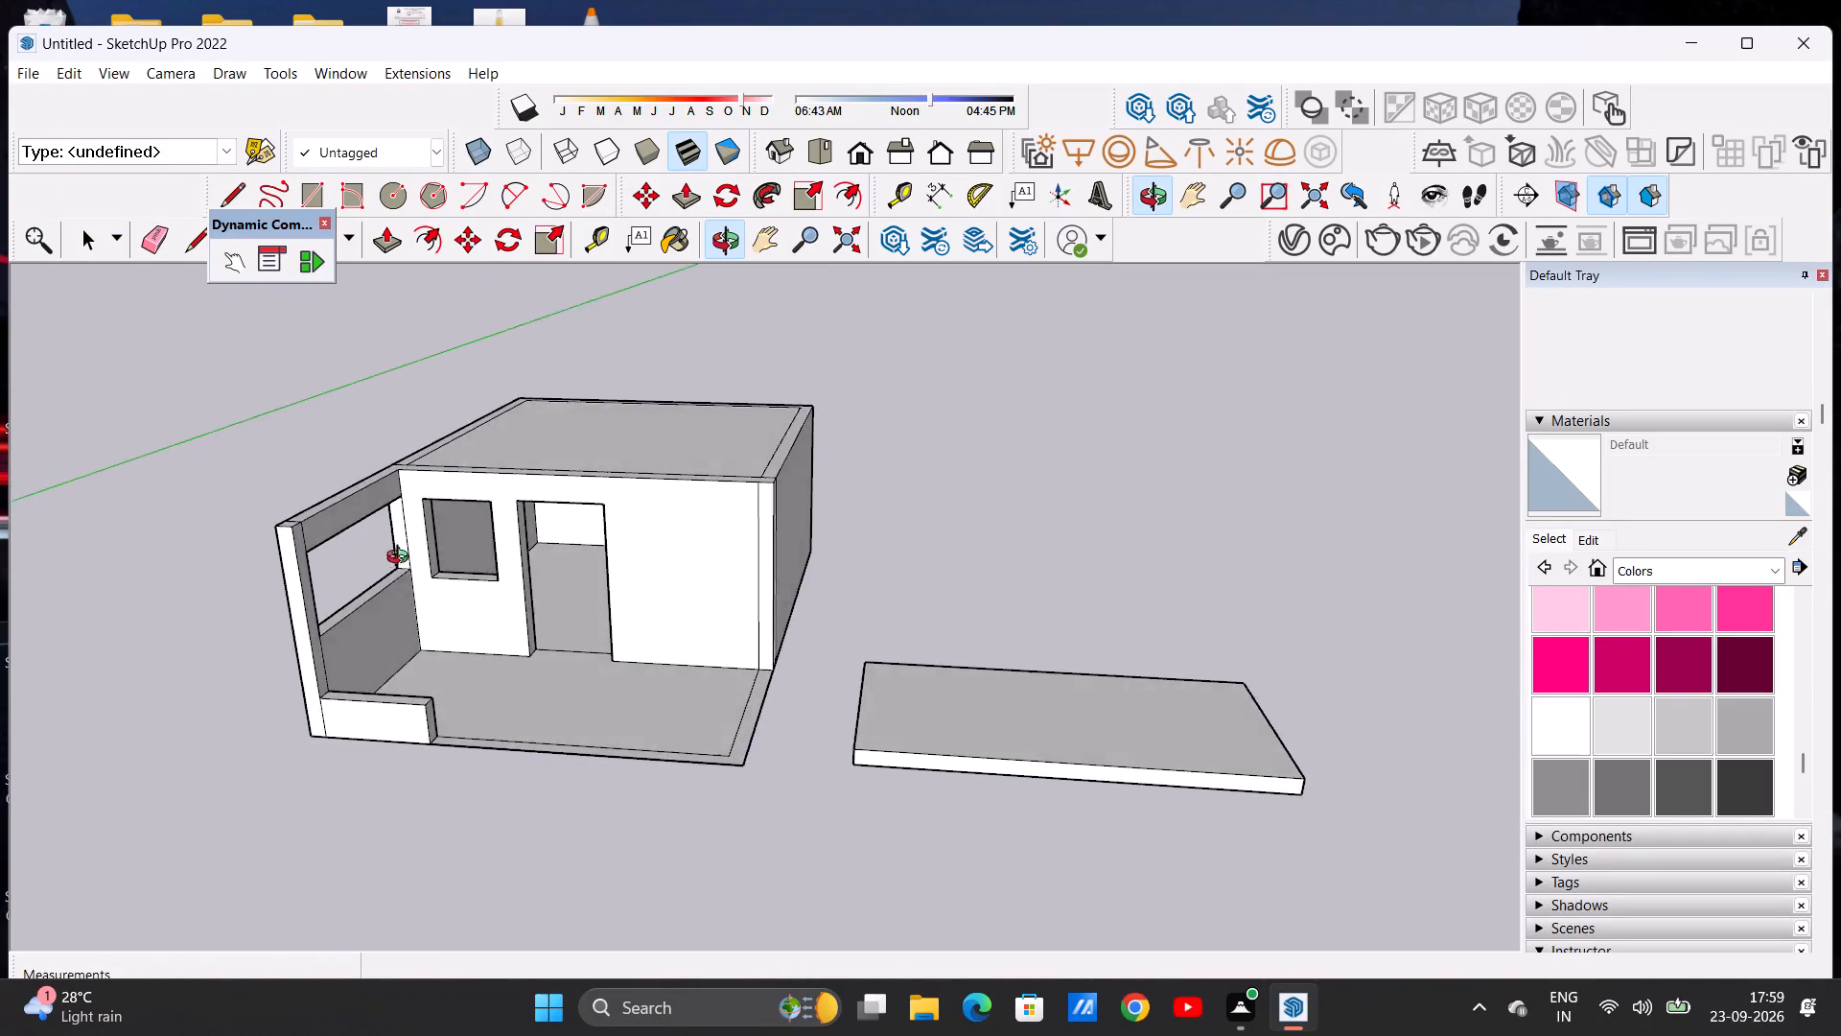
{"action": "middle_click_drag", "start_coordinate": [402, 559], "coordinate": [451, 564]}
{"action": "scroll", "coordinate": [434, 549], "scroll_direction": "down", "scroll_amount": 4}
{"action": "scroll", "coordinate": [457, 529], "scroll_direction": "up", "scroll_amount": 8}
{"action": "scroll", "coordinate": [462, 567], "scroll_direction": "down", "scroll_amount": 2}
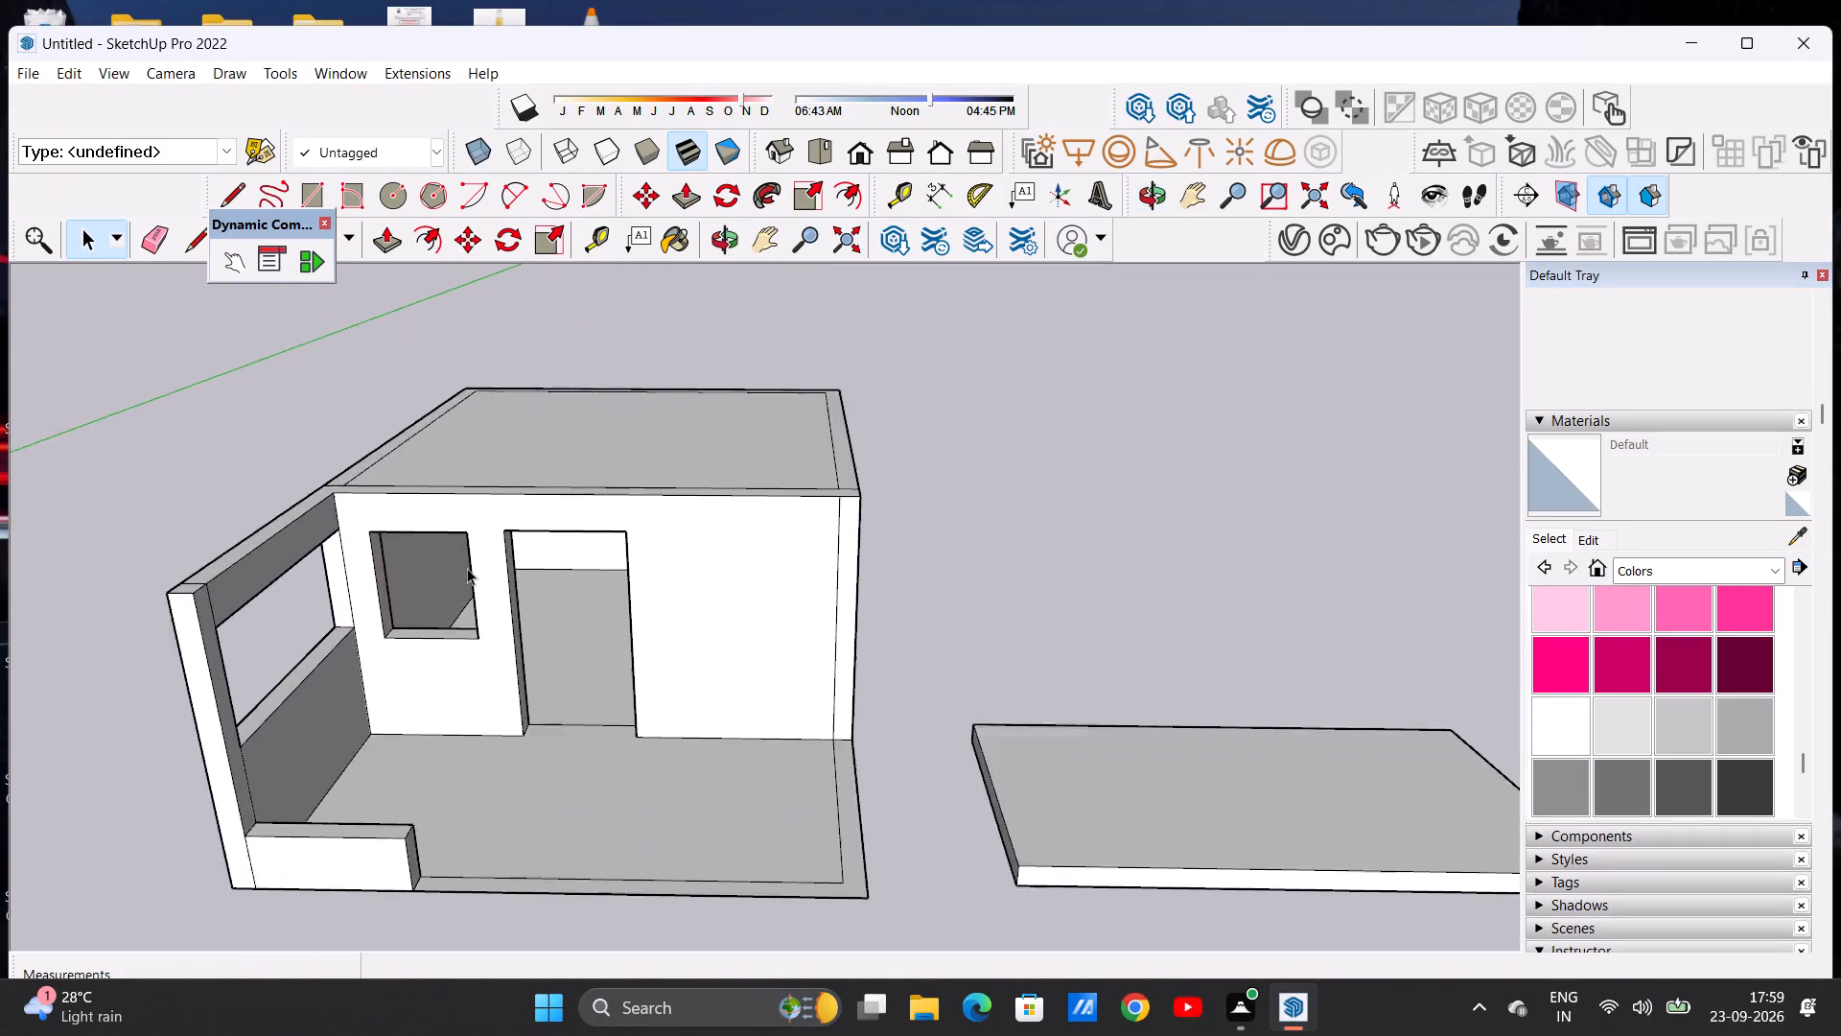
{"action": "scroll", "coordinate": [467, 568], "scroll_direction": "down", "scroll_amount": 8}
{"action": "middle_click_drag", "start_coordinate": [510, 548], "coordinate": [483, 737]}
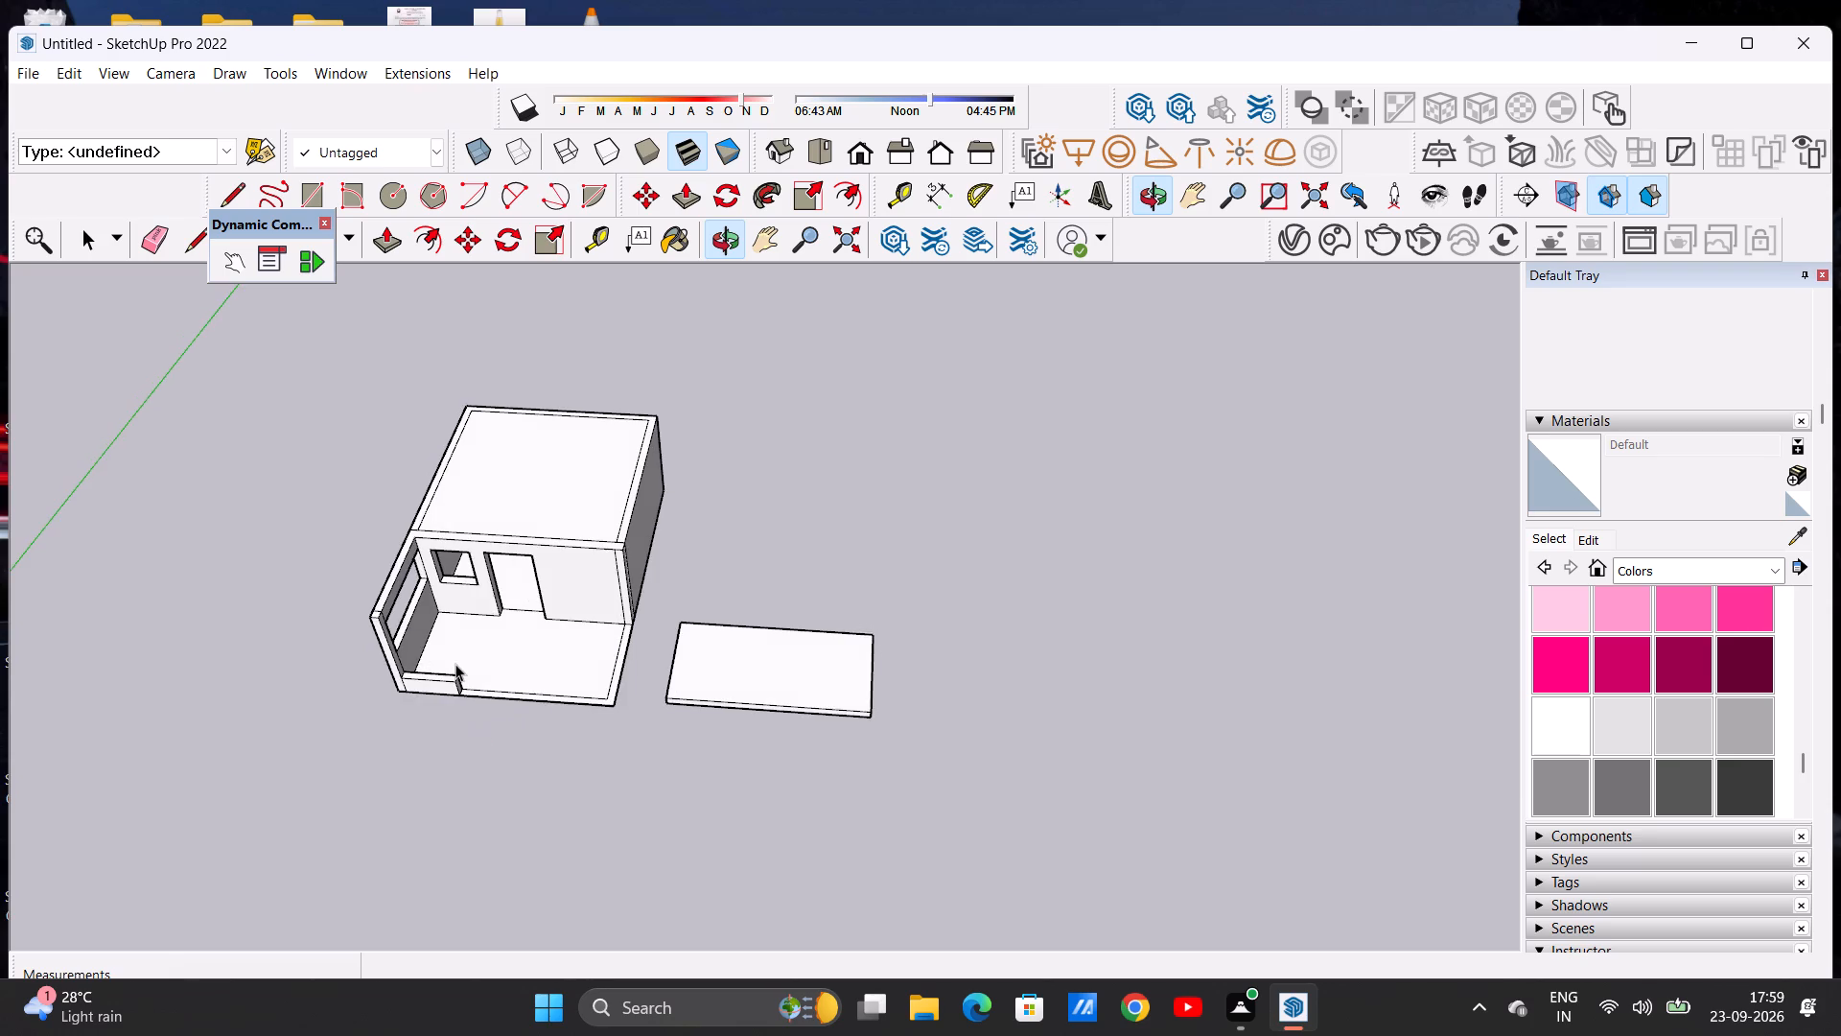
{"action": "scroll", "coordinate": [455, 664], "scroll_direction": "up", "scroll_amount": 12}
{"action": "scroll", "coordinate": [467, 695], "scroll_direction": "down", "scroll_amount": 14}
{"action": "middle_click_drag", "start_coordinate": [516, 582], "coordinate": [565, 530]}
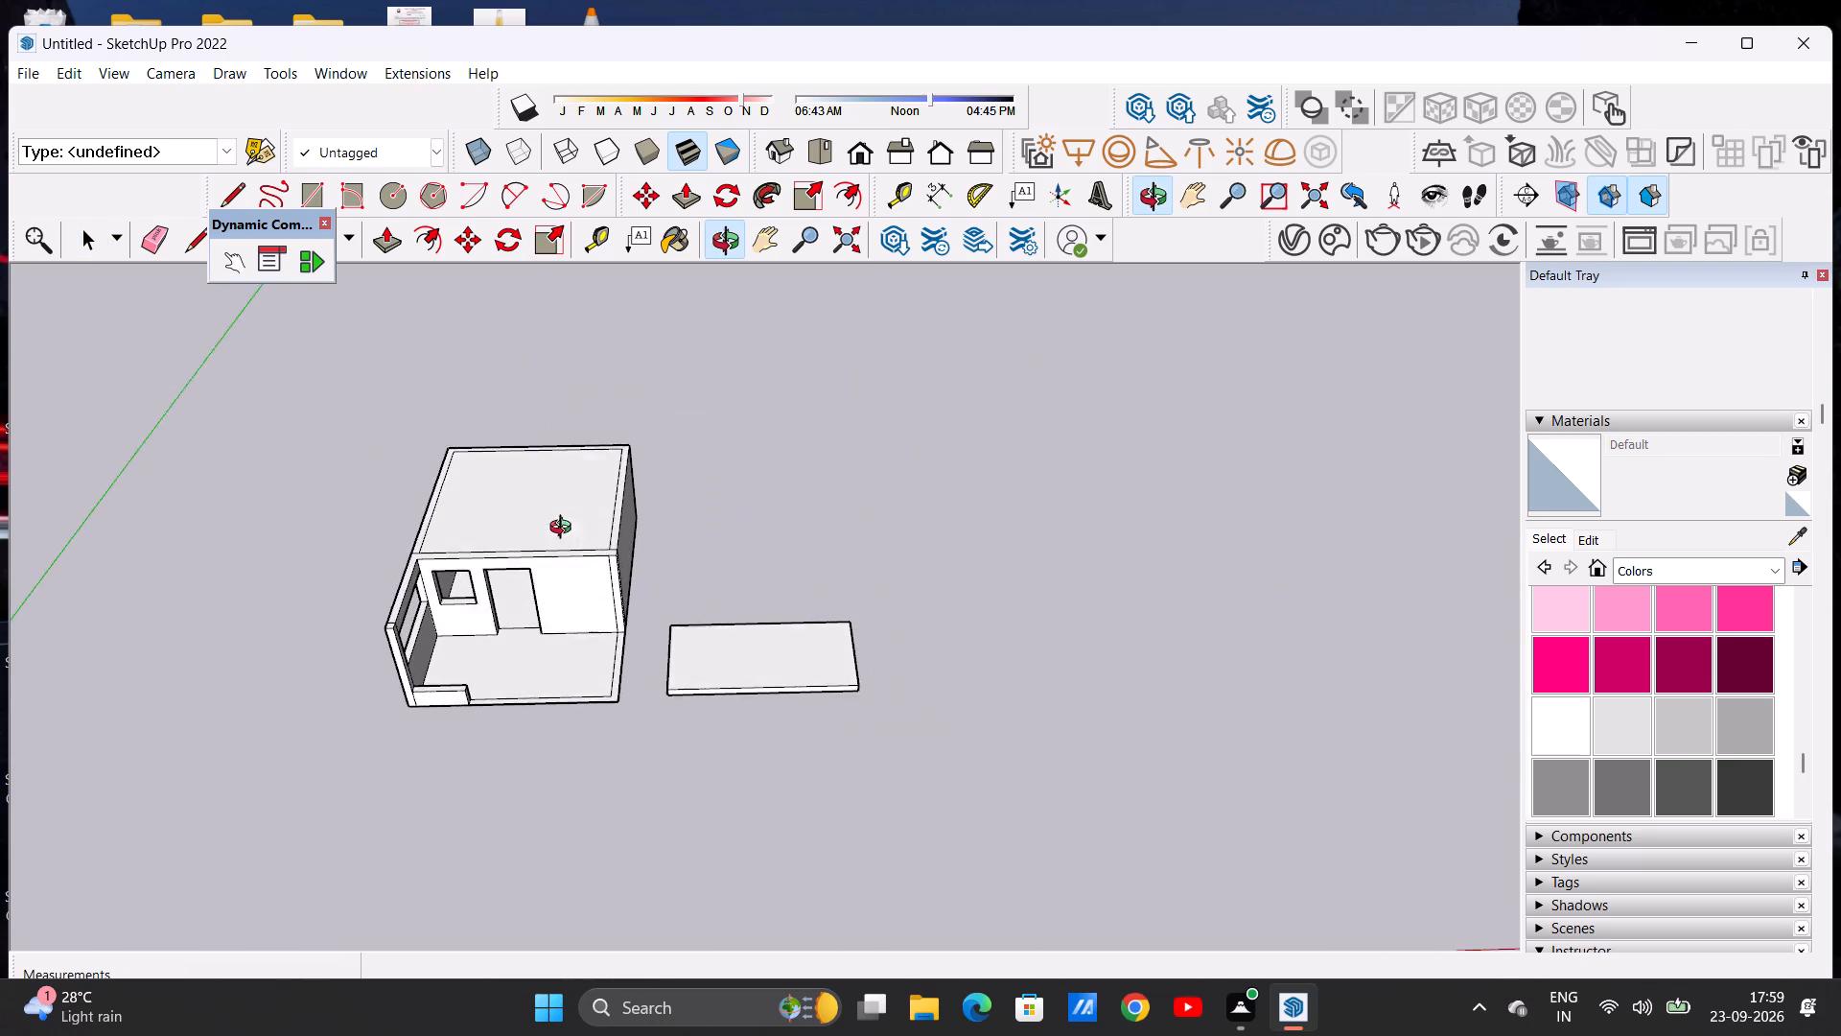
{"action": "middle_click_drag", "start_coordinate": [565, 530], "coordinate": [558, 521]}
{"action": "scroll", "coordinate": [570, 661], "scroll_direction": "up", "scroll_amount": 11}
{"action": "scroll", "coordinate": [665, 665], "scroll_direction": "down", "scroll_amount": 8}
{"action": "scroll", "coordinate": [706, 518], "scroll_direction": "up", "scroll_amount": 7}
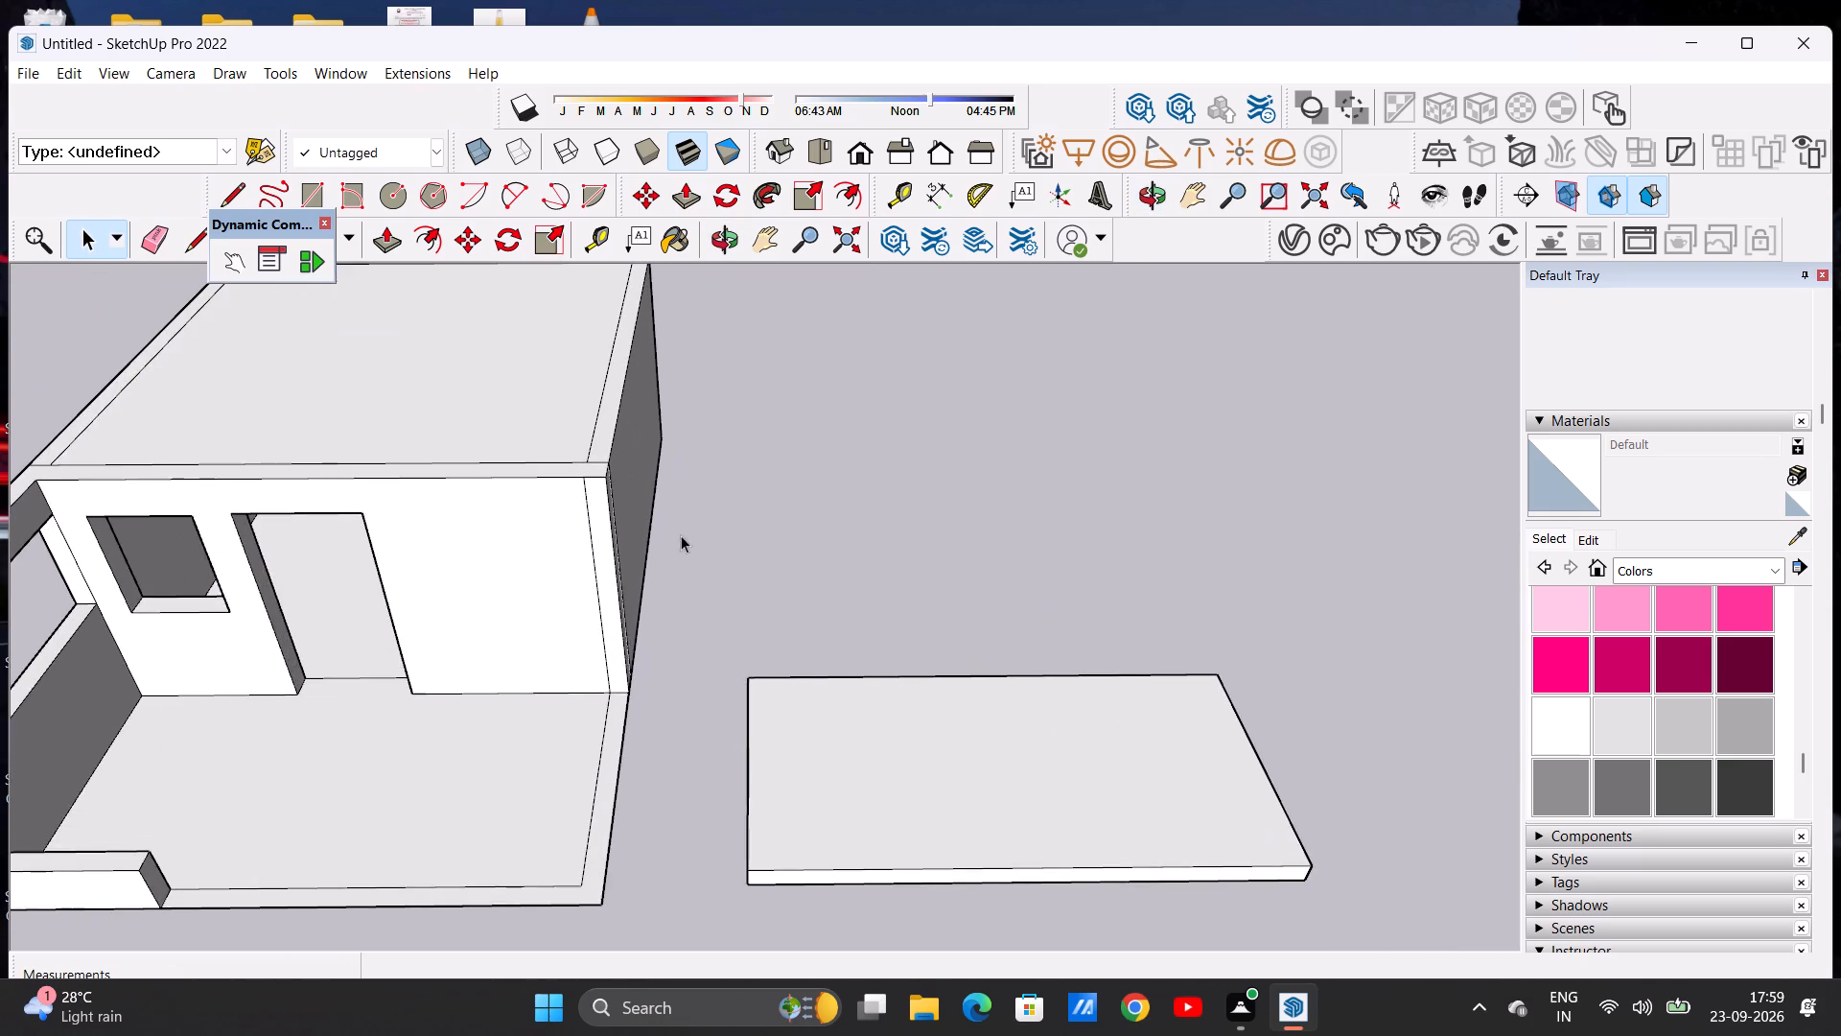
{"action": "scroll", "coordinate": [539, 673], "scroll_direction": "down", "scroll_amount": 1}
{"action": "middle_click_drag", "start_coordinate": [539, 675], "coordinate": [505, 742]}
{"action": "scroll", "coordinate": [551, 712], "scroll_direction": "down", "scroll_amount": 6}
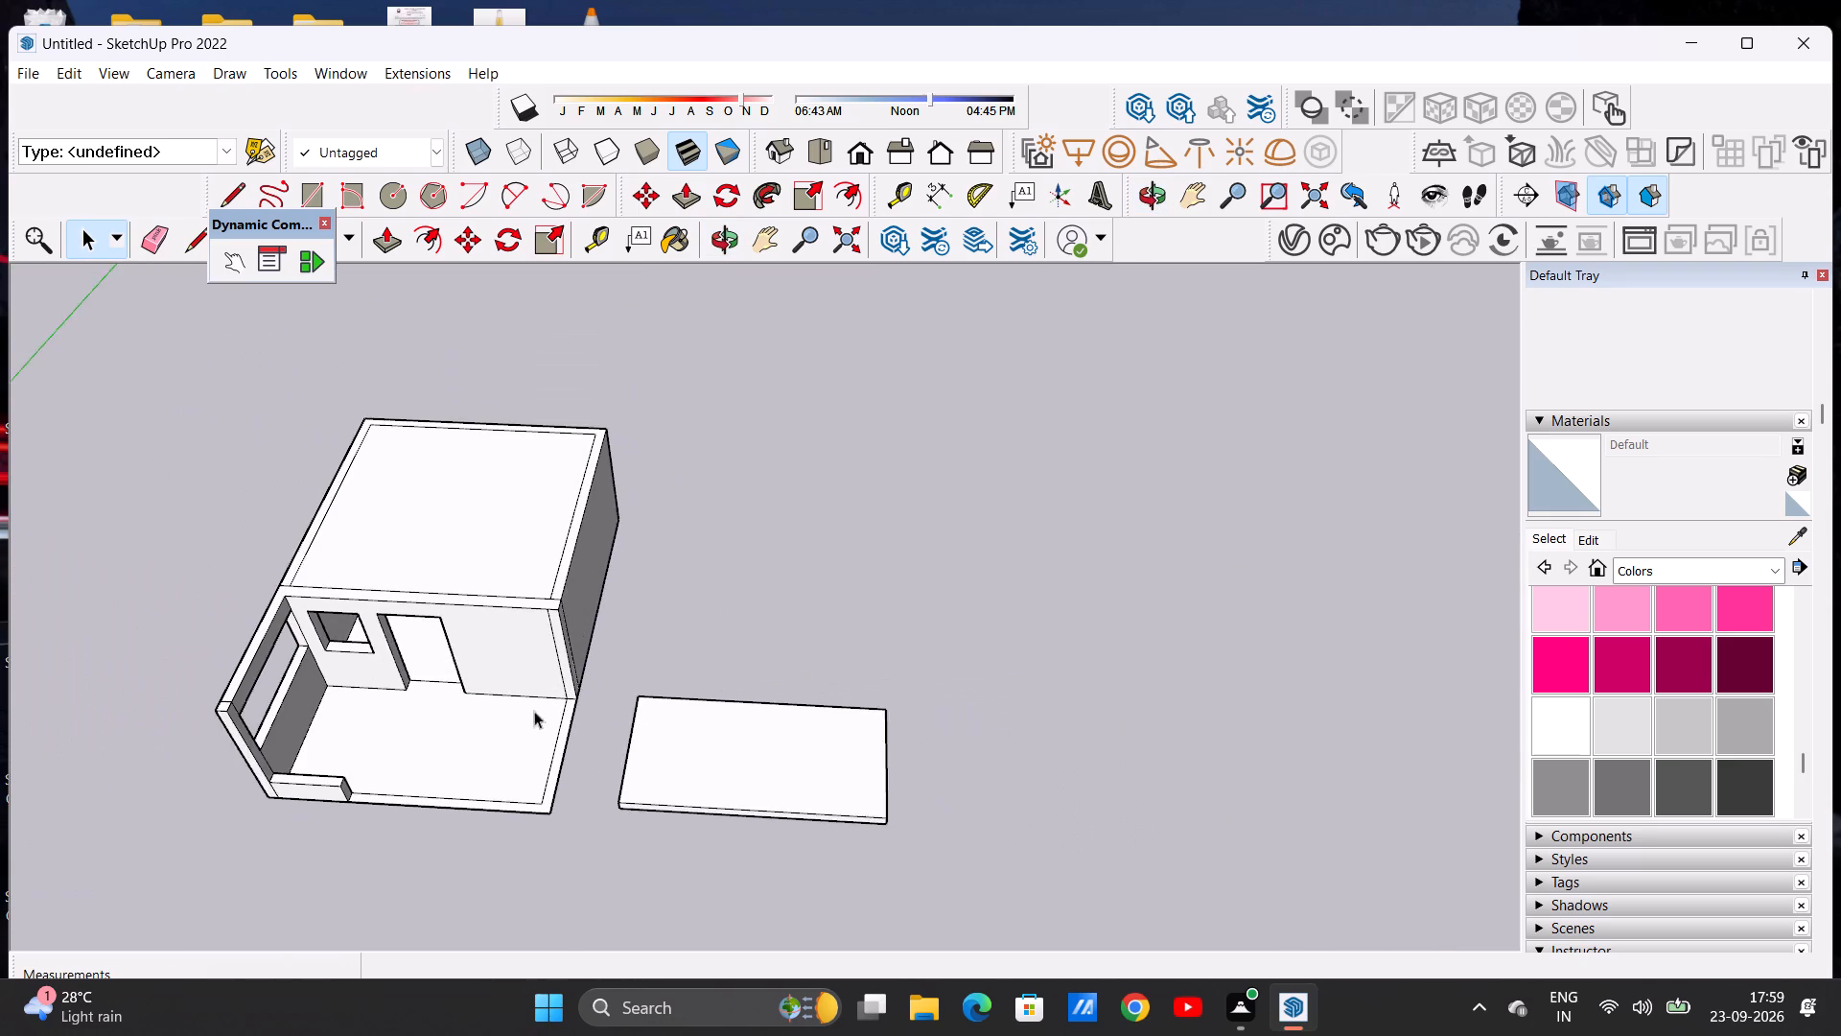
{"action": "scroll", "coordinate": [551, 699], "scroll_direction": "up", "scroll_amount": 5}
{"action": "scroll", "coordinate": [526, 591], "scroll_direction": "down", "scroll_amount": 6}
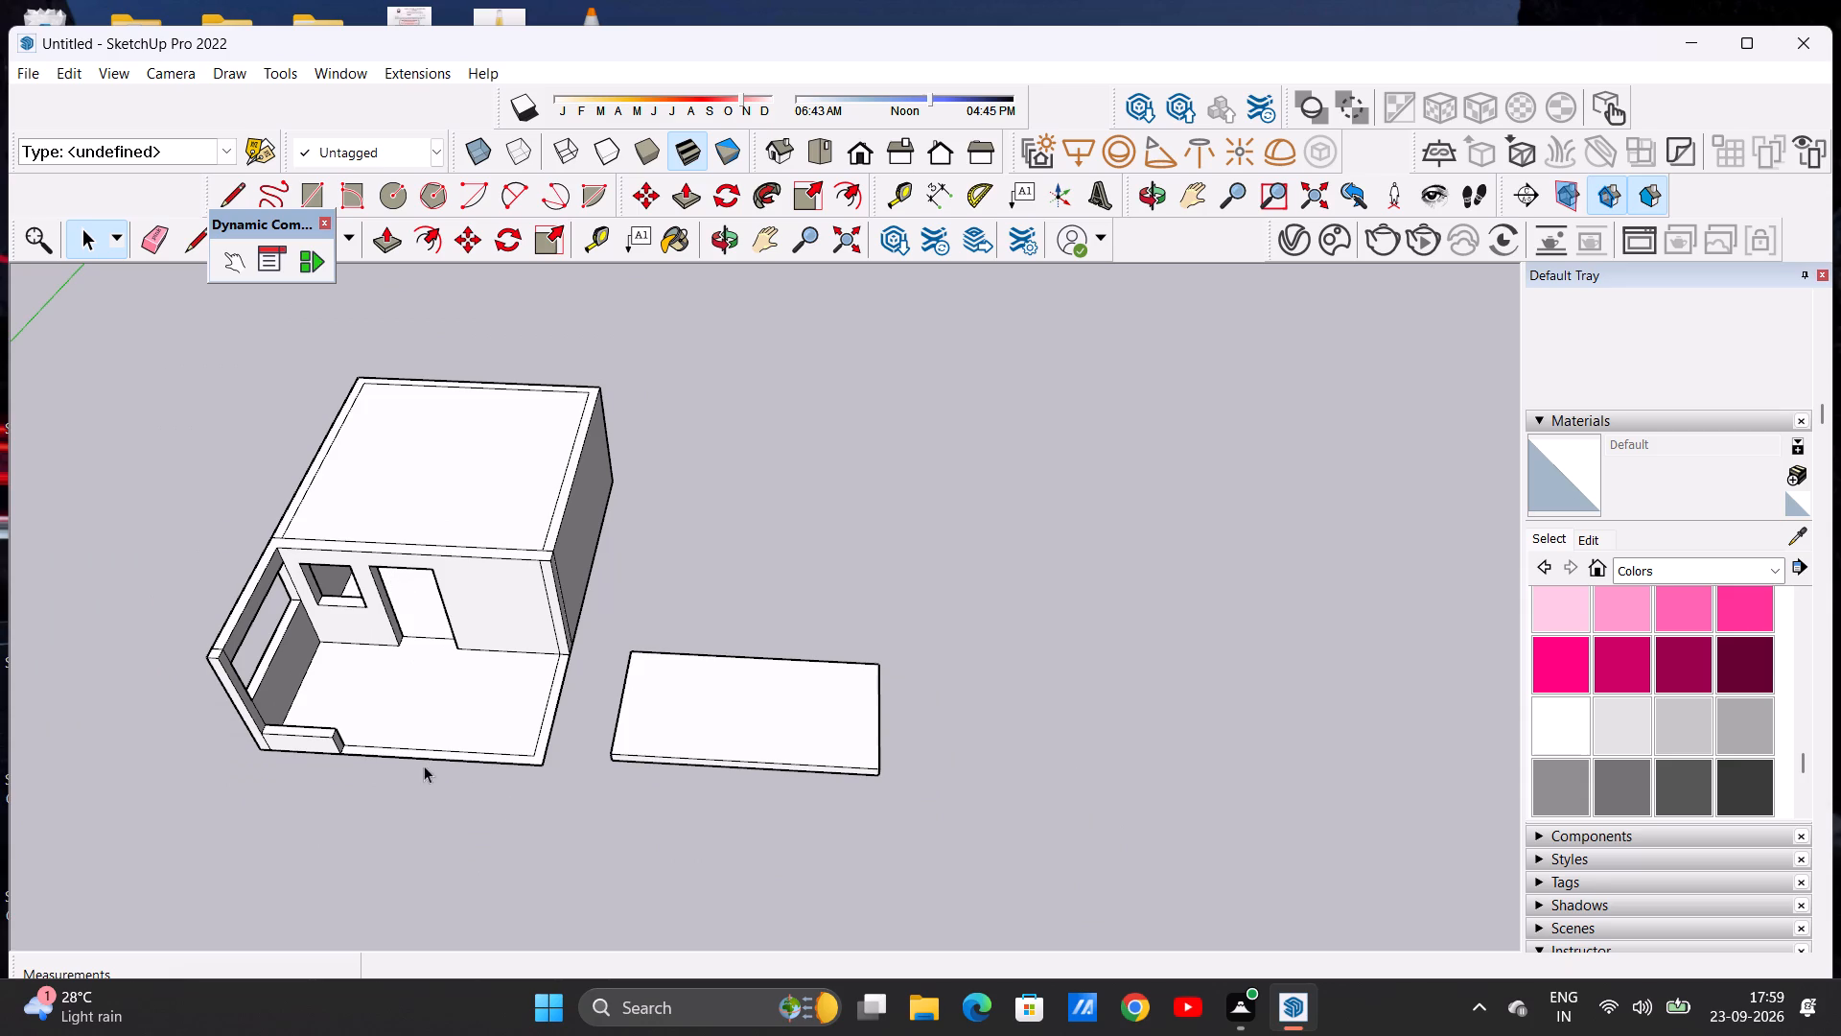
Draw a 9" line across the porch's front floor strip, about midway between the low front wall's end and the opposite outer corner.
{"action": "scroll", "coordinate": [392, 788], "scroll_direction": "down", "scroll_amount": 1}
{"action": "middle_click_drag", "start_coordinate": [379, 810], "coordinate": [444, 605]}
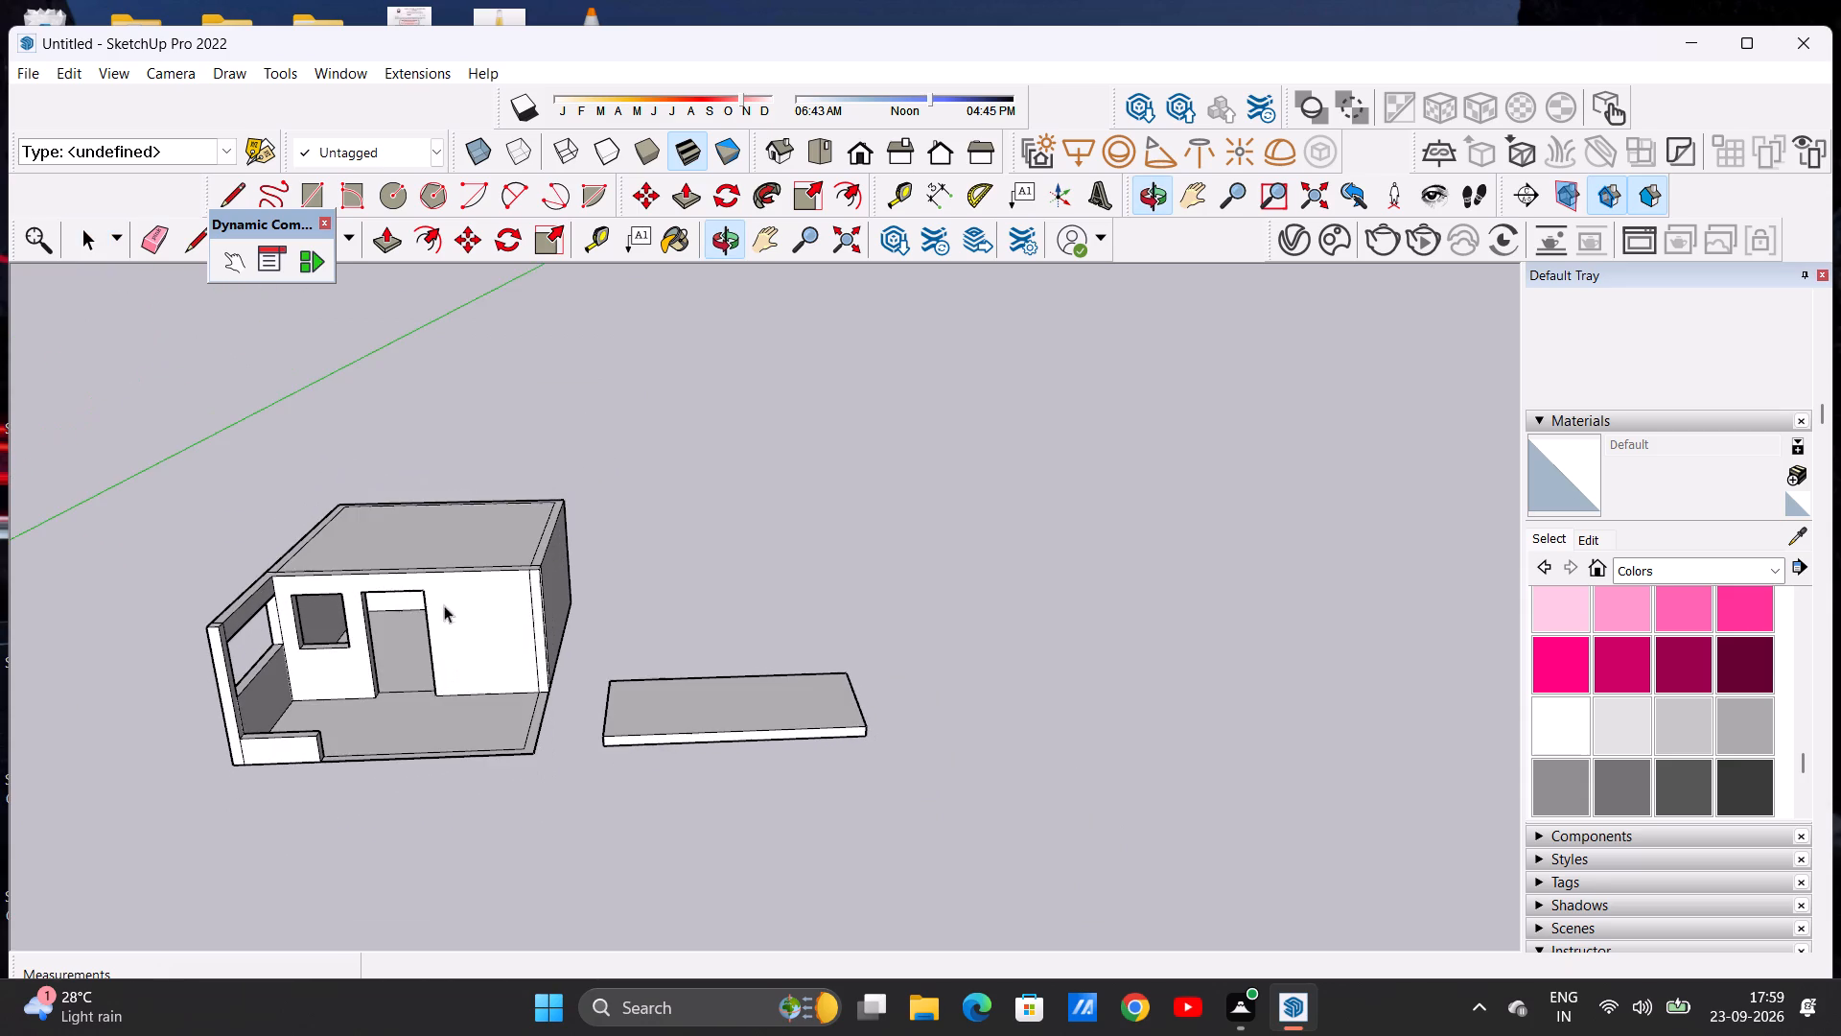
{"action": "middle_click_drag", "start_coordinate": [412, 783], "coordinate": [412, 850]}
{"action": "left_click", "coordinate": [234, 182]}
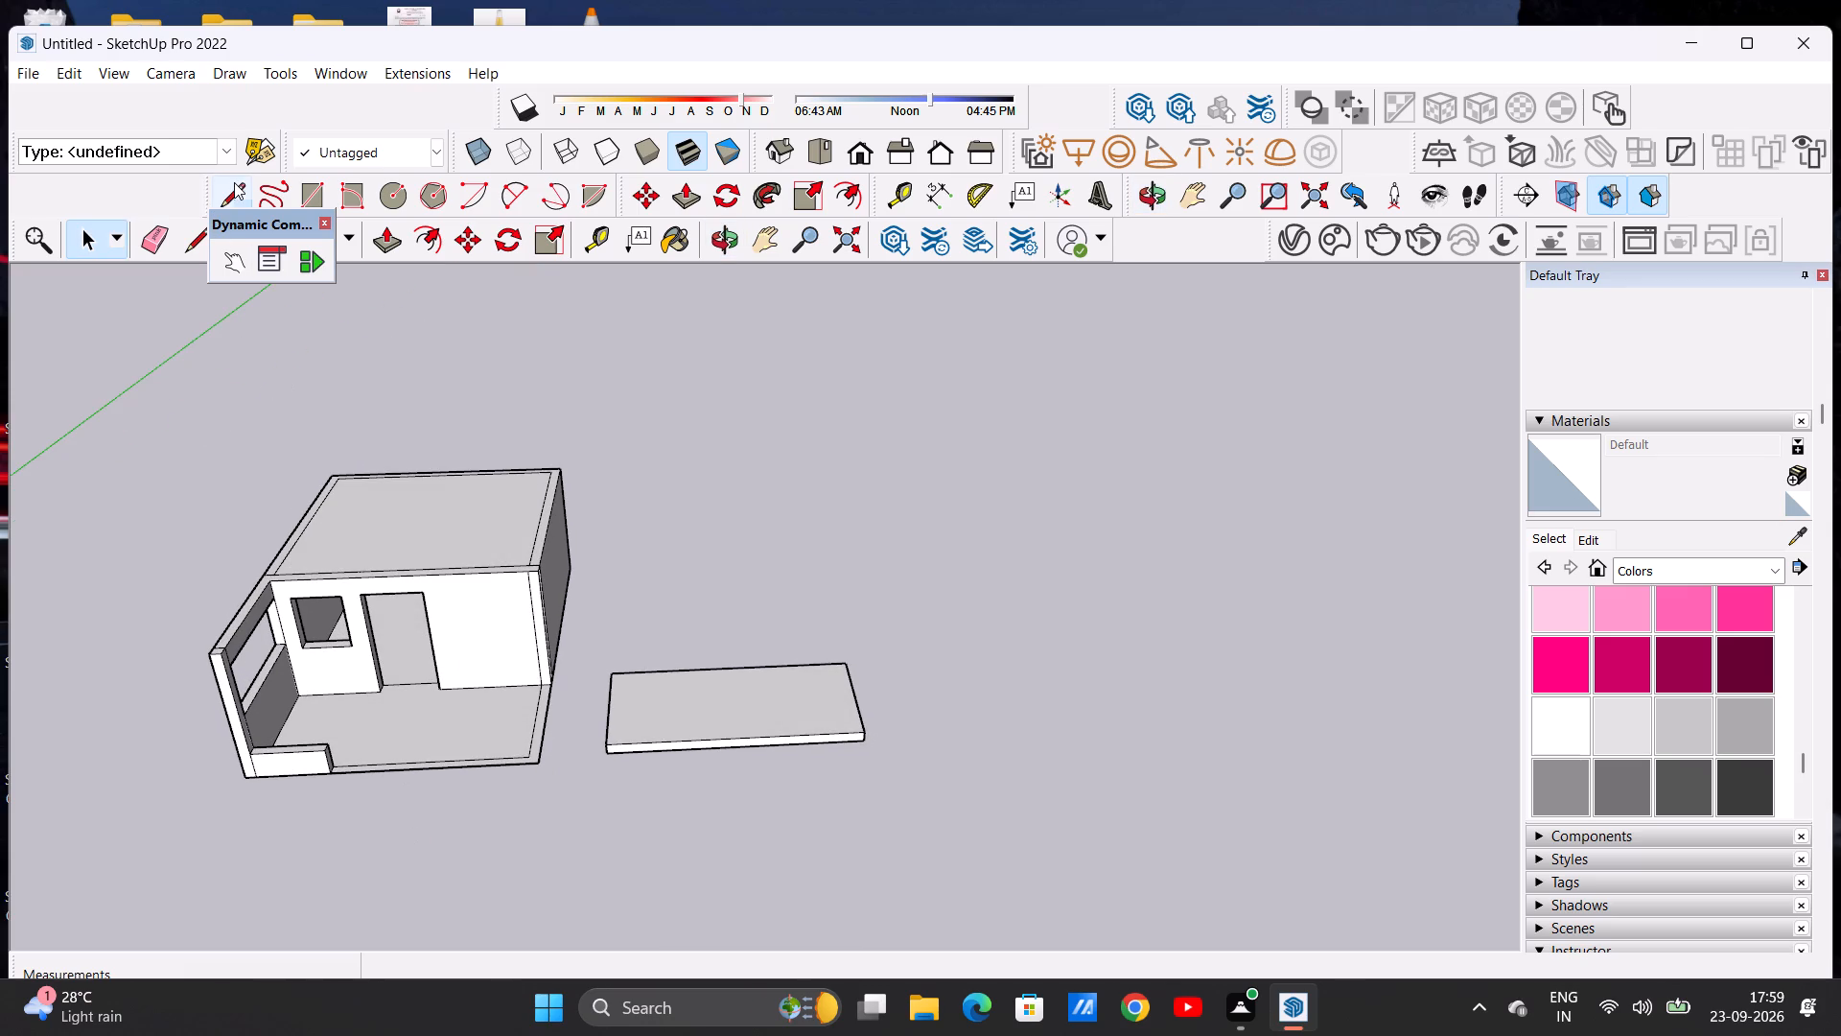
{"action": "middle_click_drag", "start_coordinate": [411, 834], "coordinate": [411, 972]}
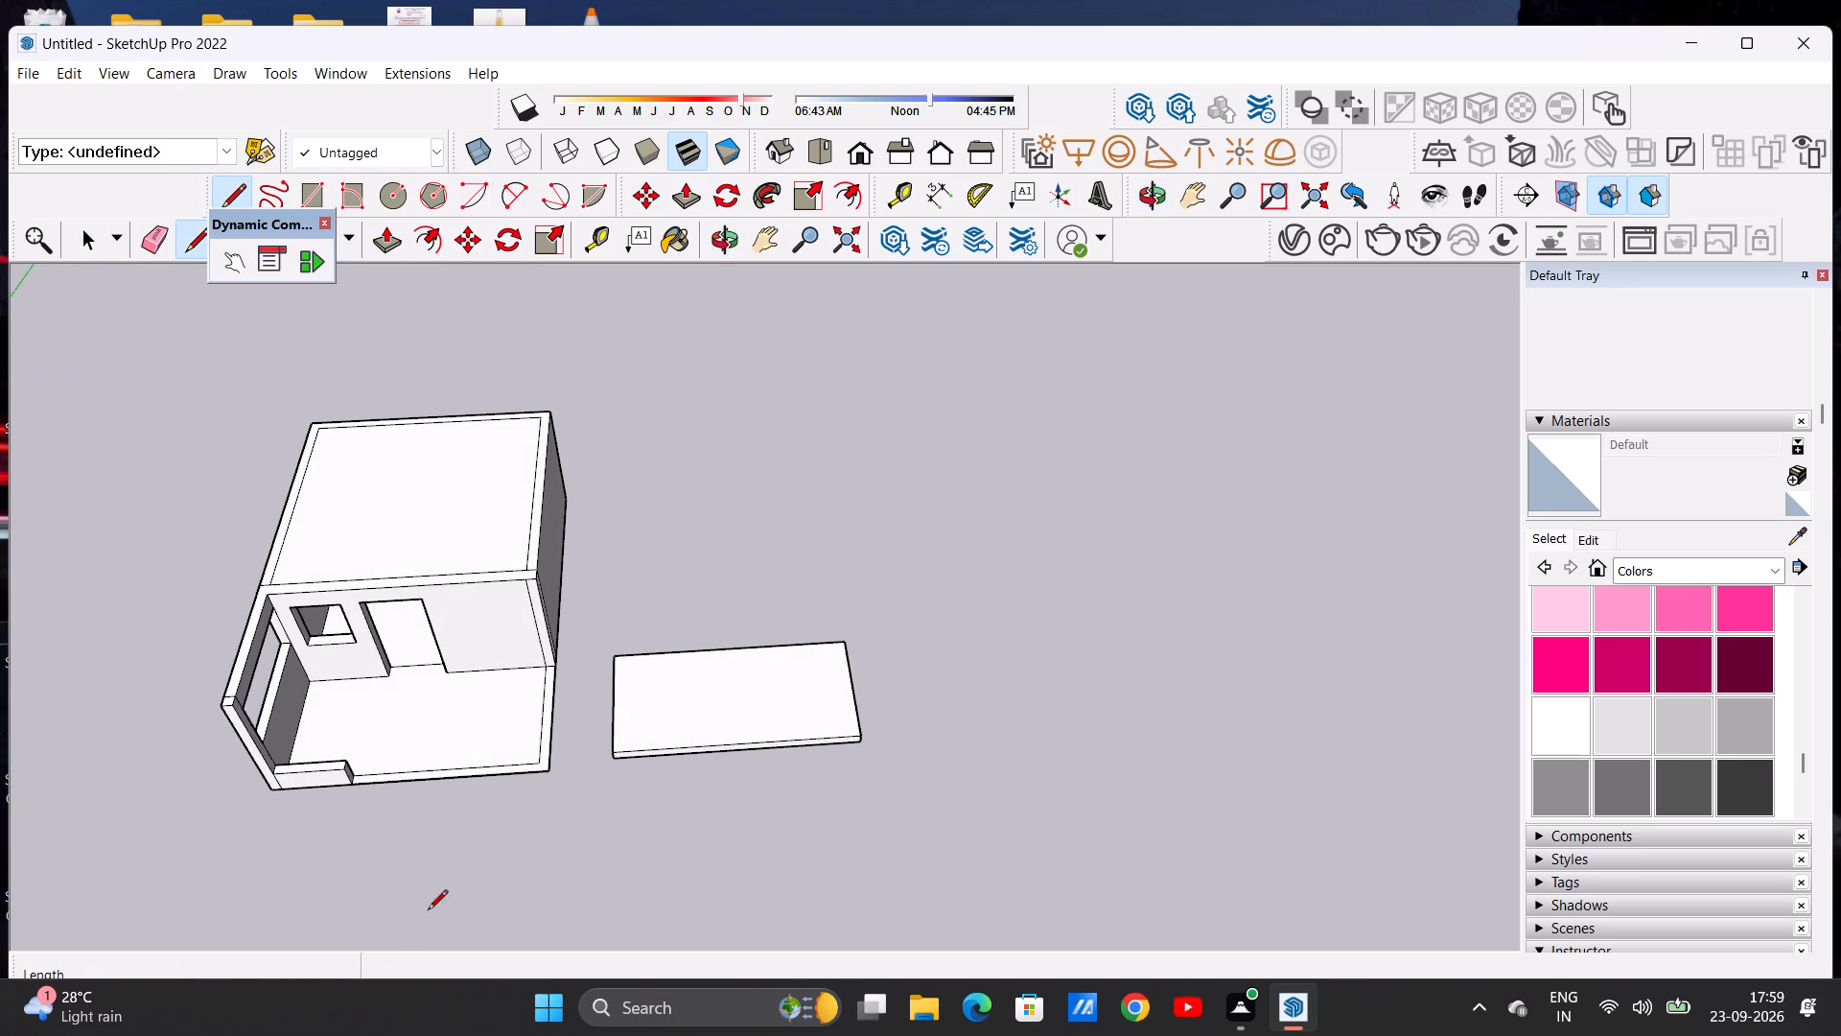
{"action": "scroll", "coordinate": [438, 739], "scroll_direction": "up", "scroll_amount": 9}
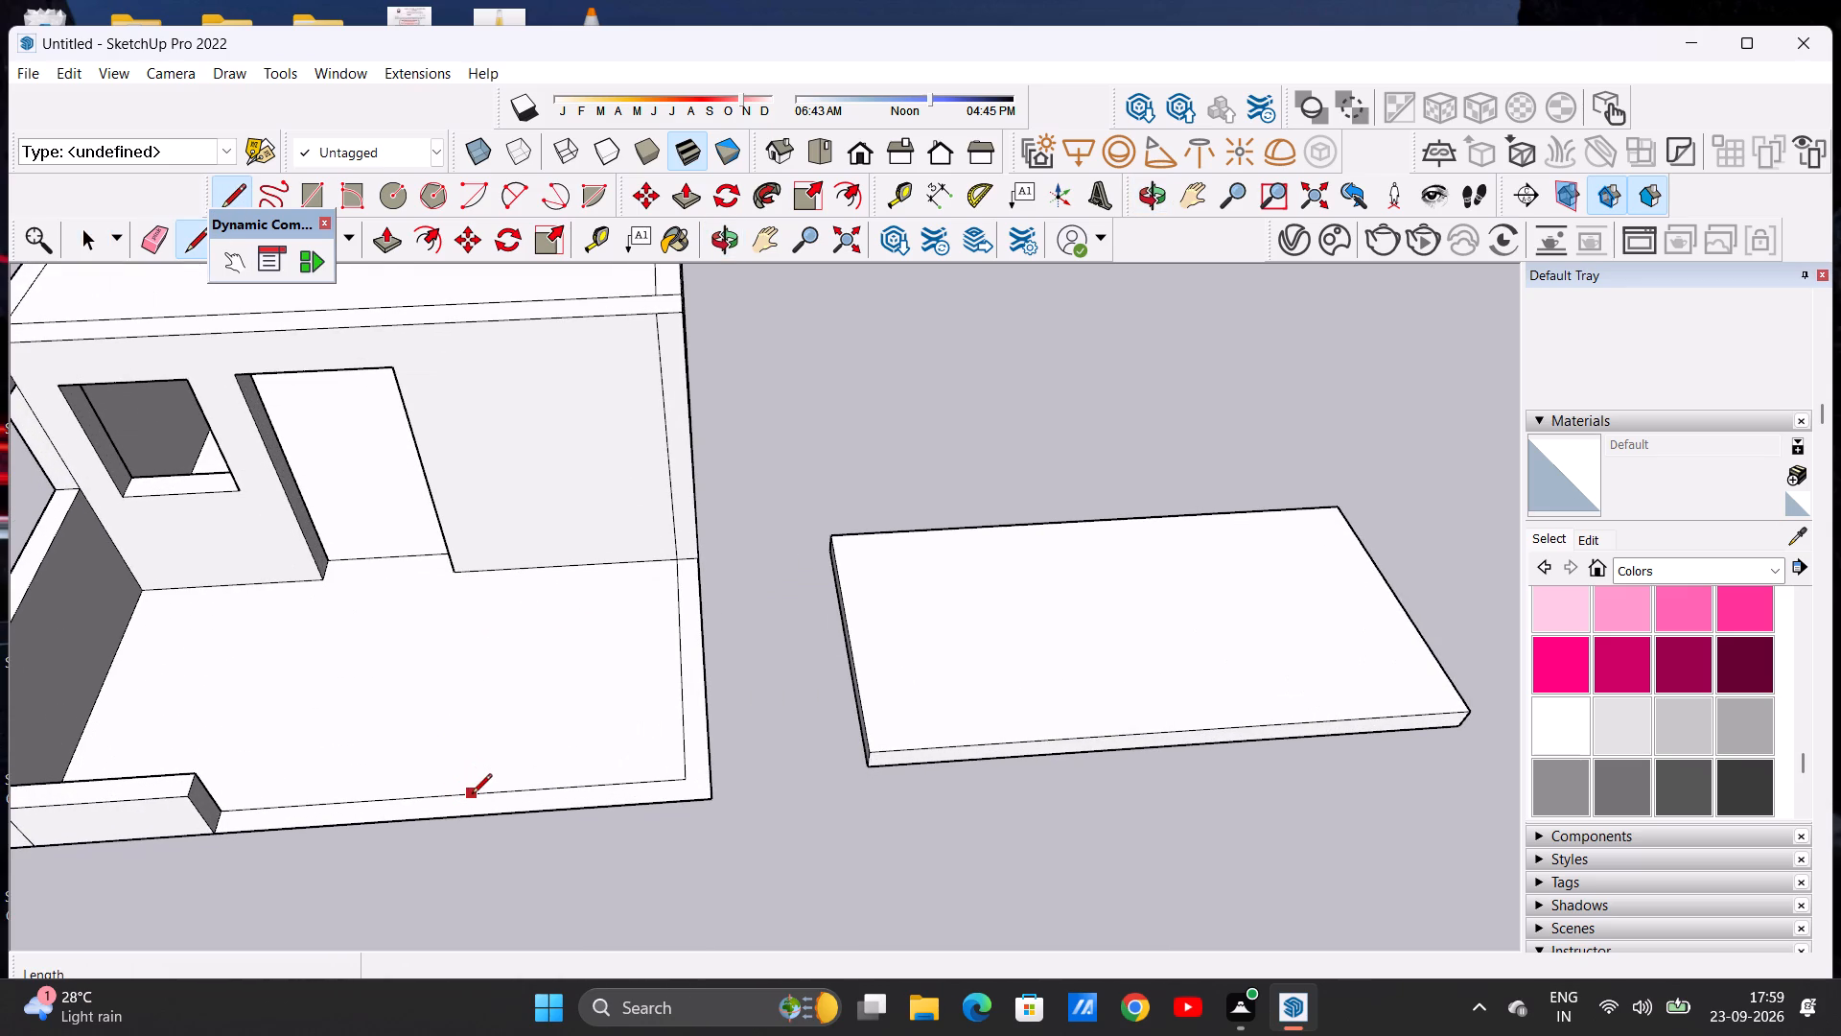
{"action": "left_click", "coordinate": [476, 793]}
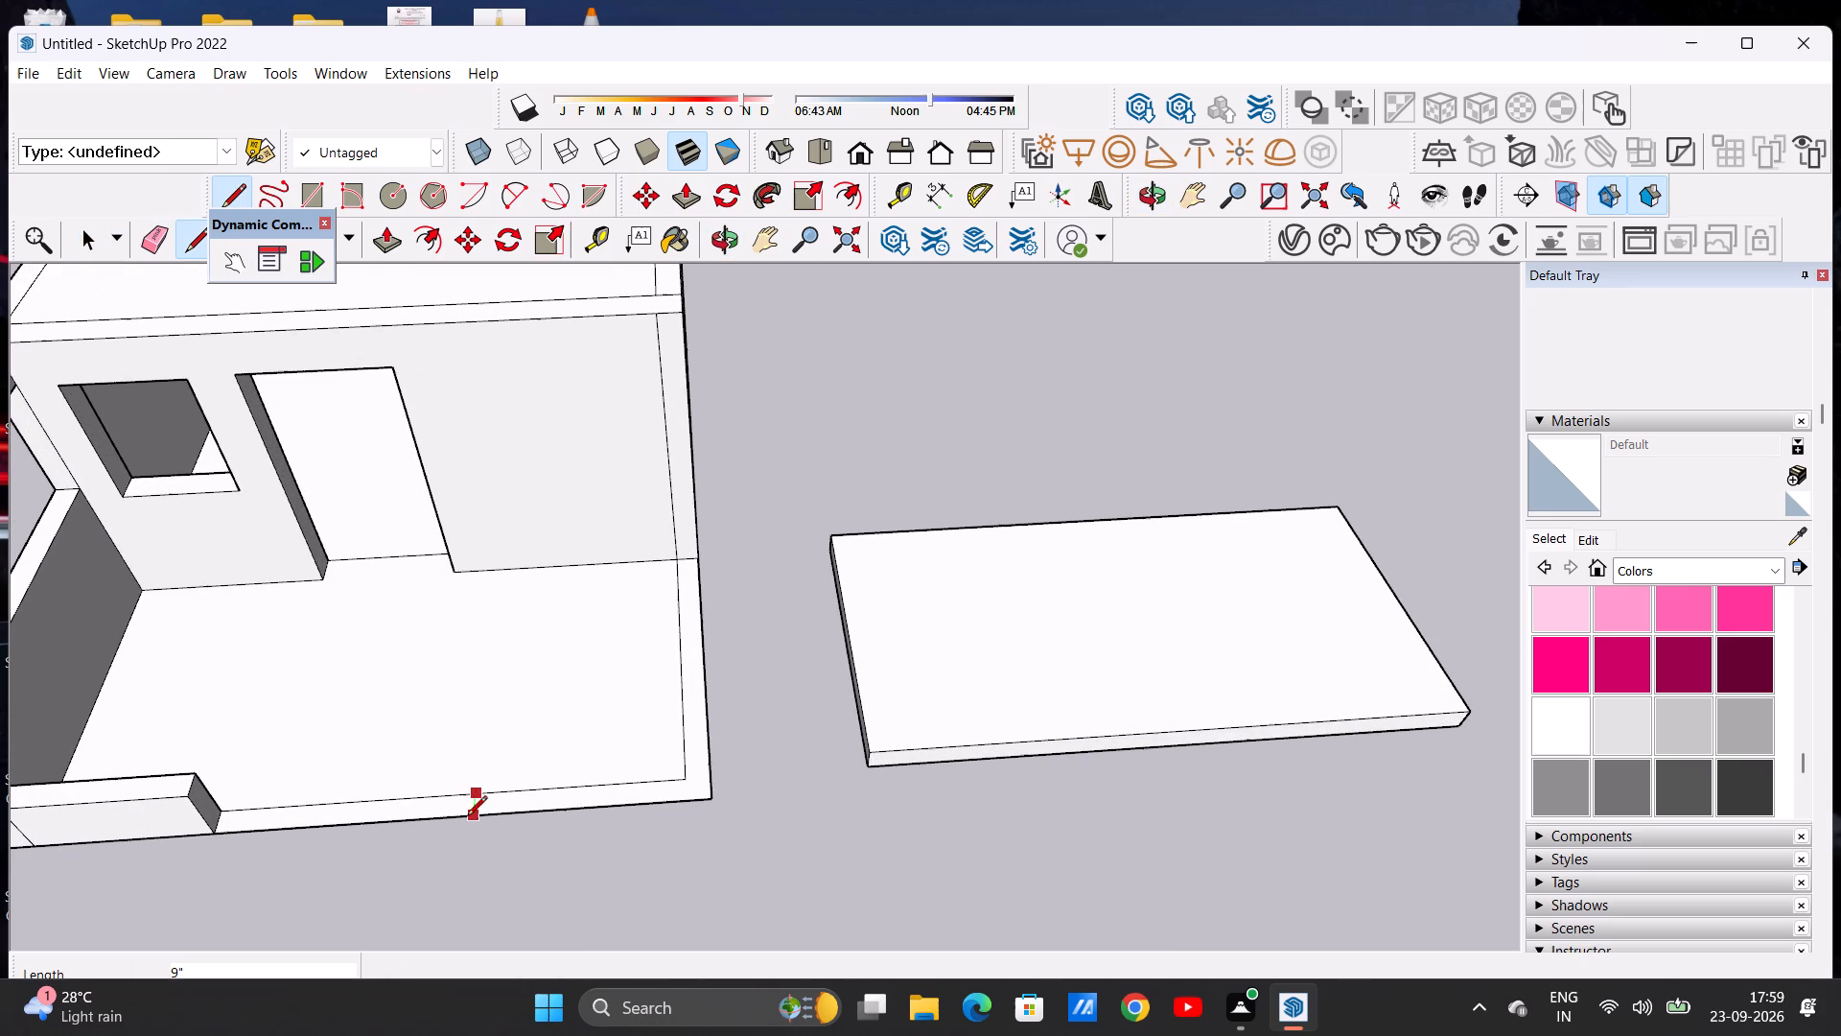
{"action": "left_click", "coordinate": [476, 818]}
{"action": "key", "text": "space"}
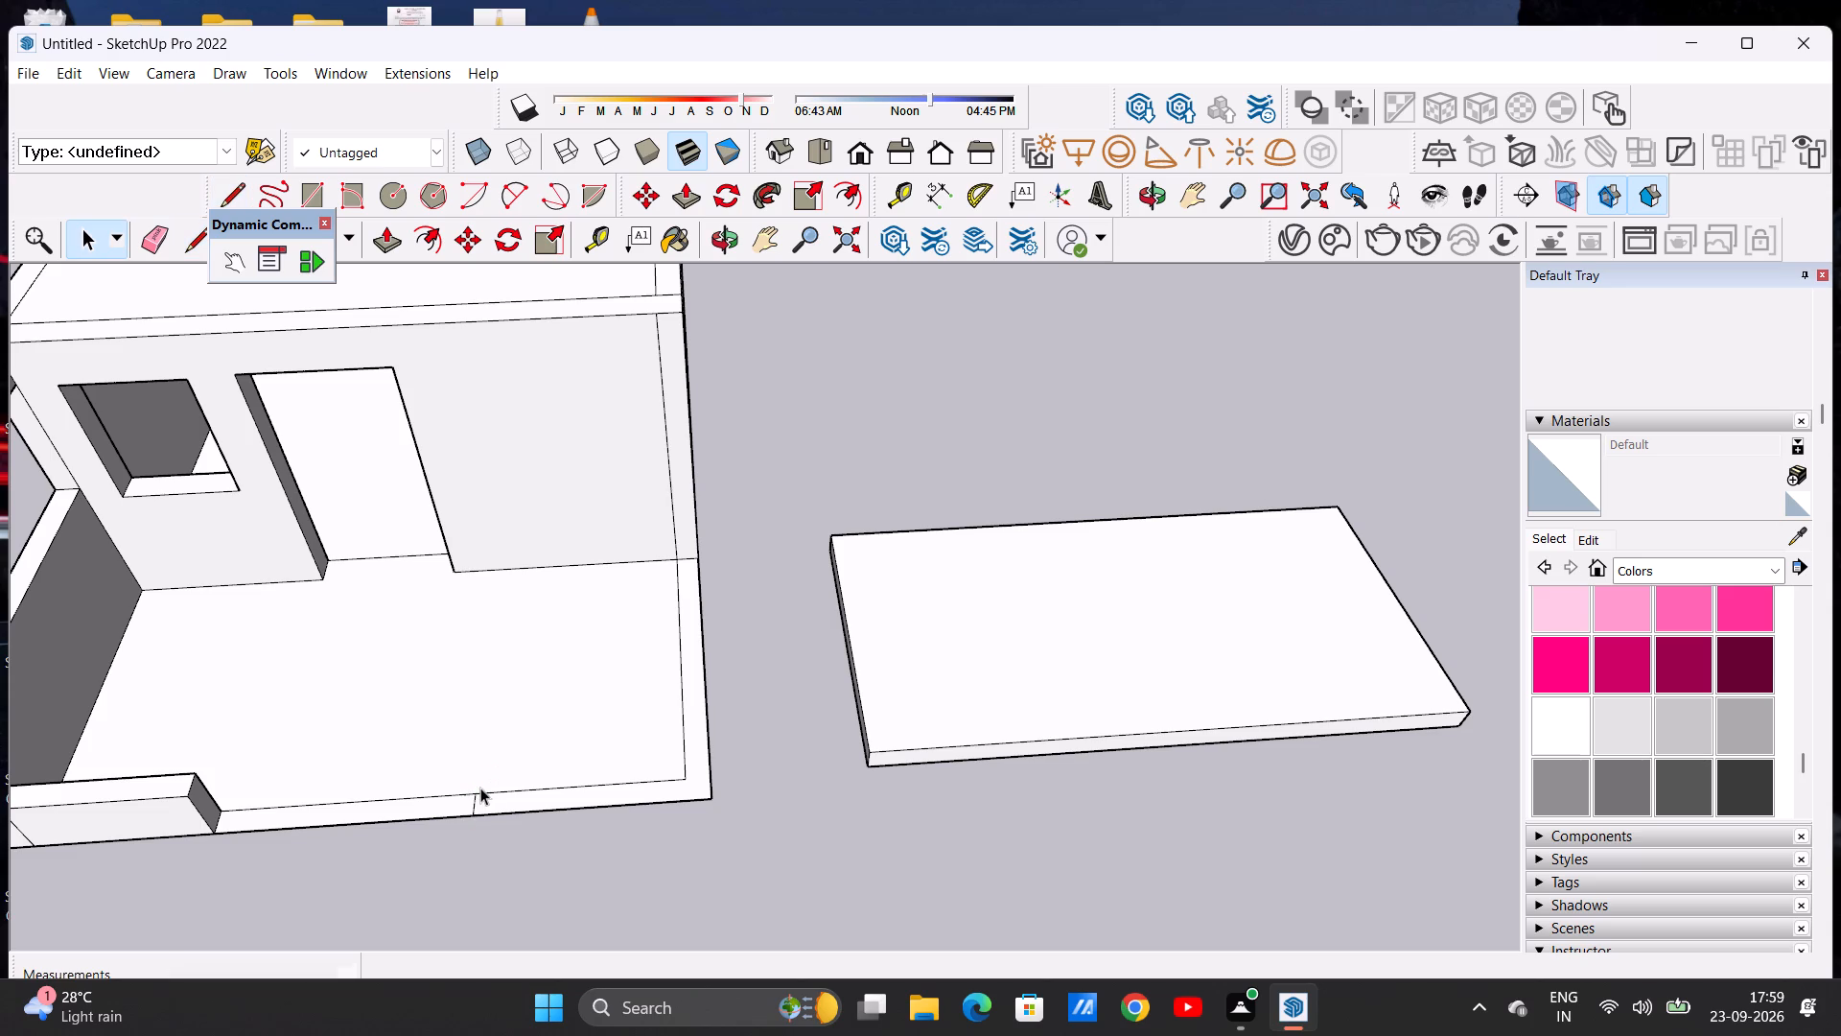
Push/Pull the L-shaped floor strip at the porch's open corner up 10' as full-height walls level with the building's top.
{"action": "scroll", "coordinate": [539, 672], "scroll_direction": "down", "scroll_amount": 7}
{"action": "middle_click_drag", "start_coordinate": [433, 839], "coordinate": [516, 669]}
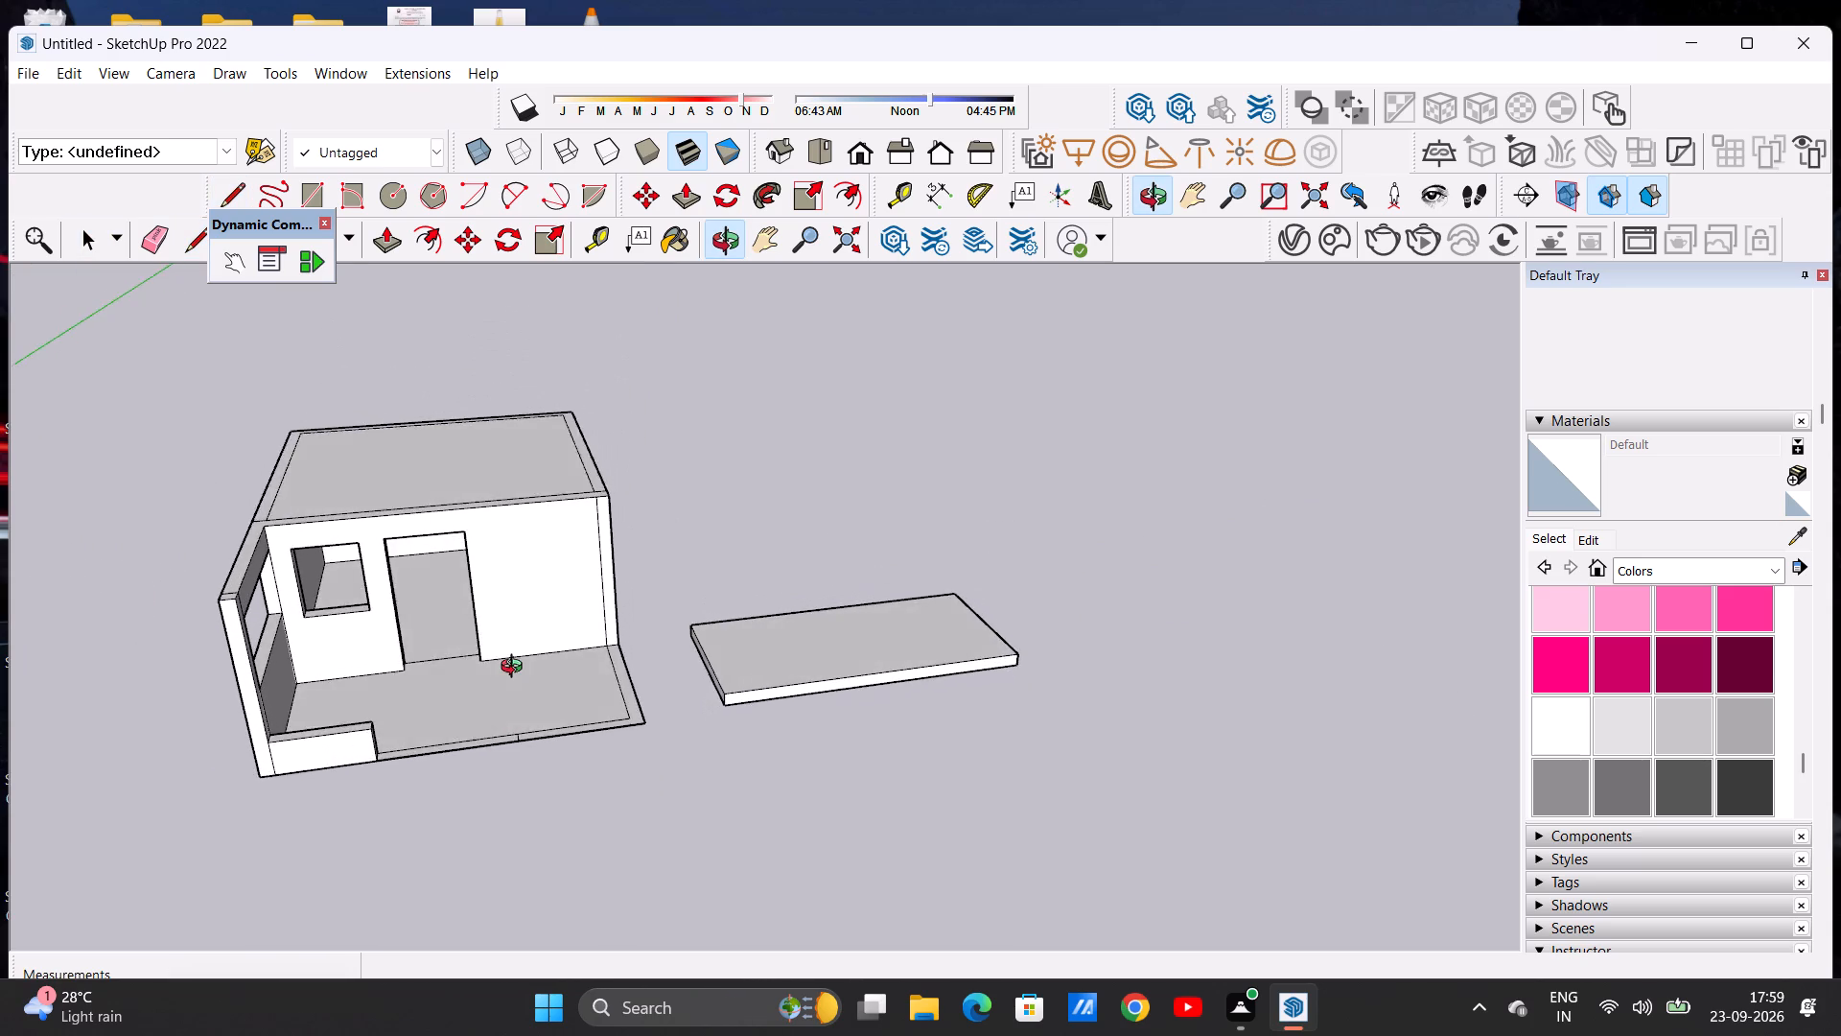
{"action": "middle_click_drag", "start_coordinate": [516, 669], "coordinate": [450, 643]}
{"action": "middle_click_drag", "start_coordinate": [628, 717], "coordinate": [569, 783]}
{"action": "scroll", "coordinate": [619, 595], "scroll_direction": "up", "scroll_amount": 7}
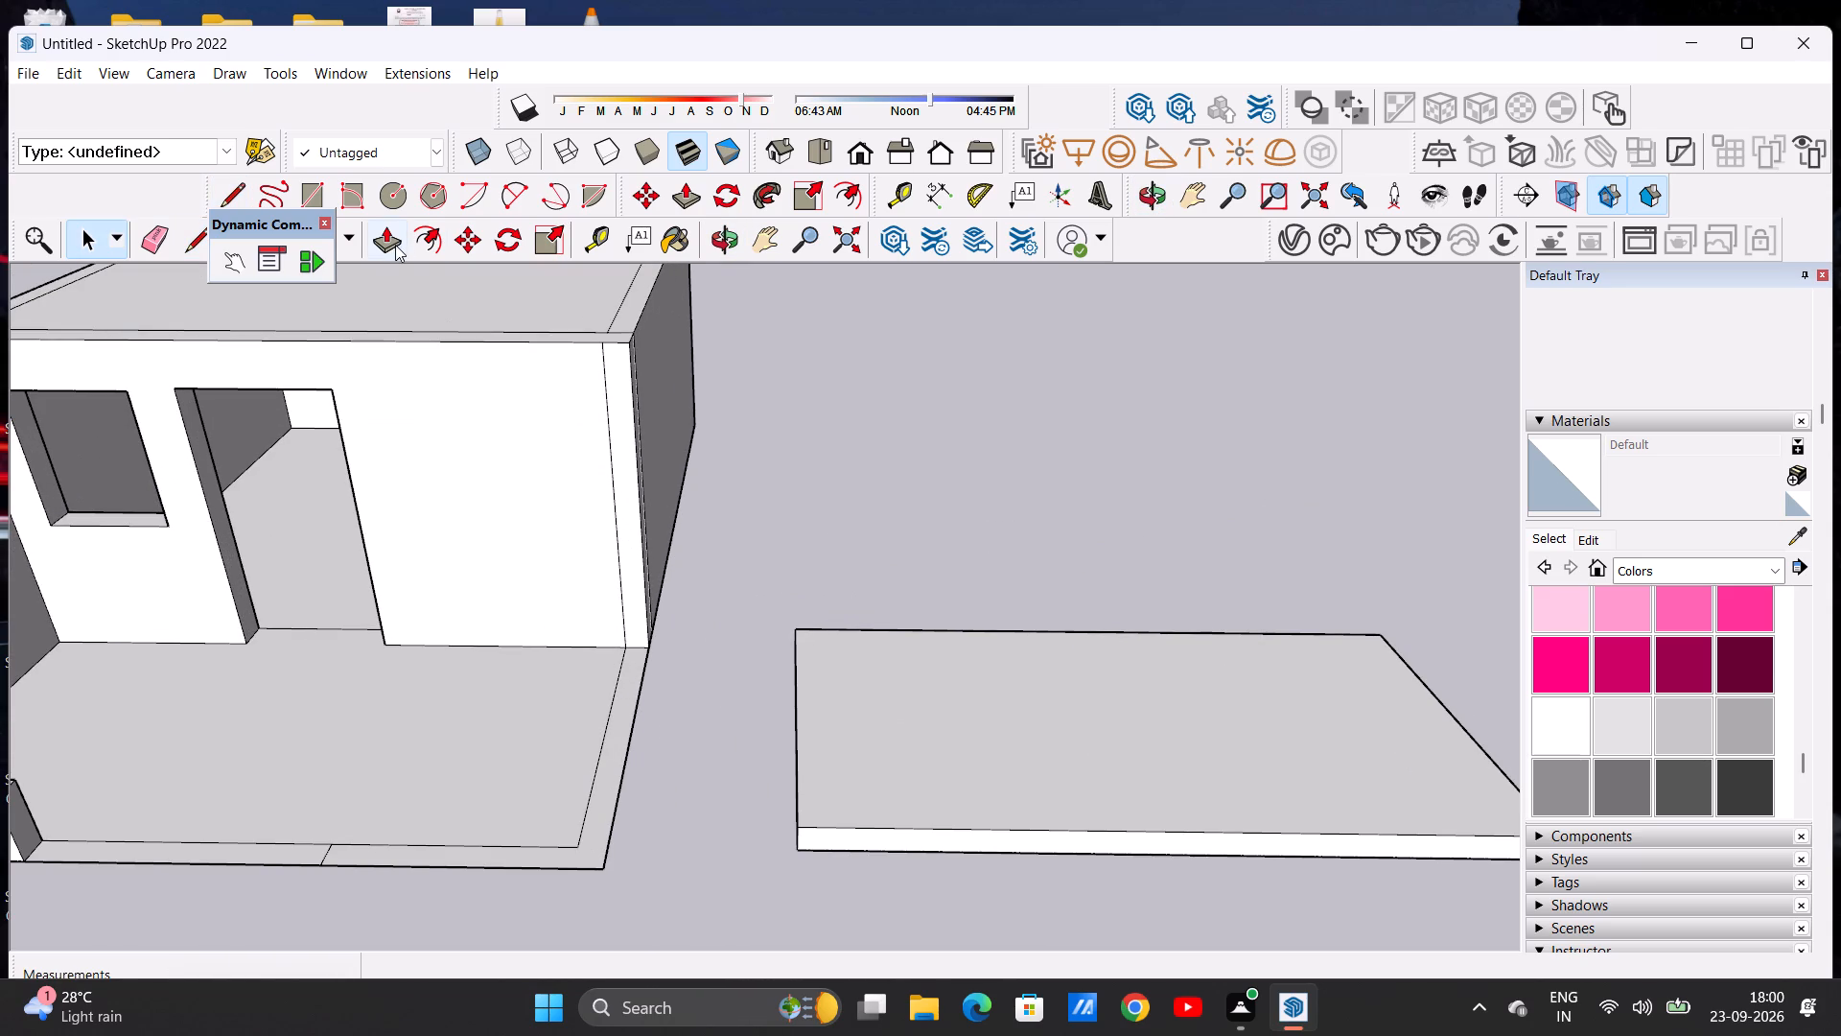
{"action": "left_click", "coordinate": [395, 245]}
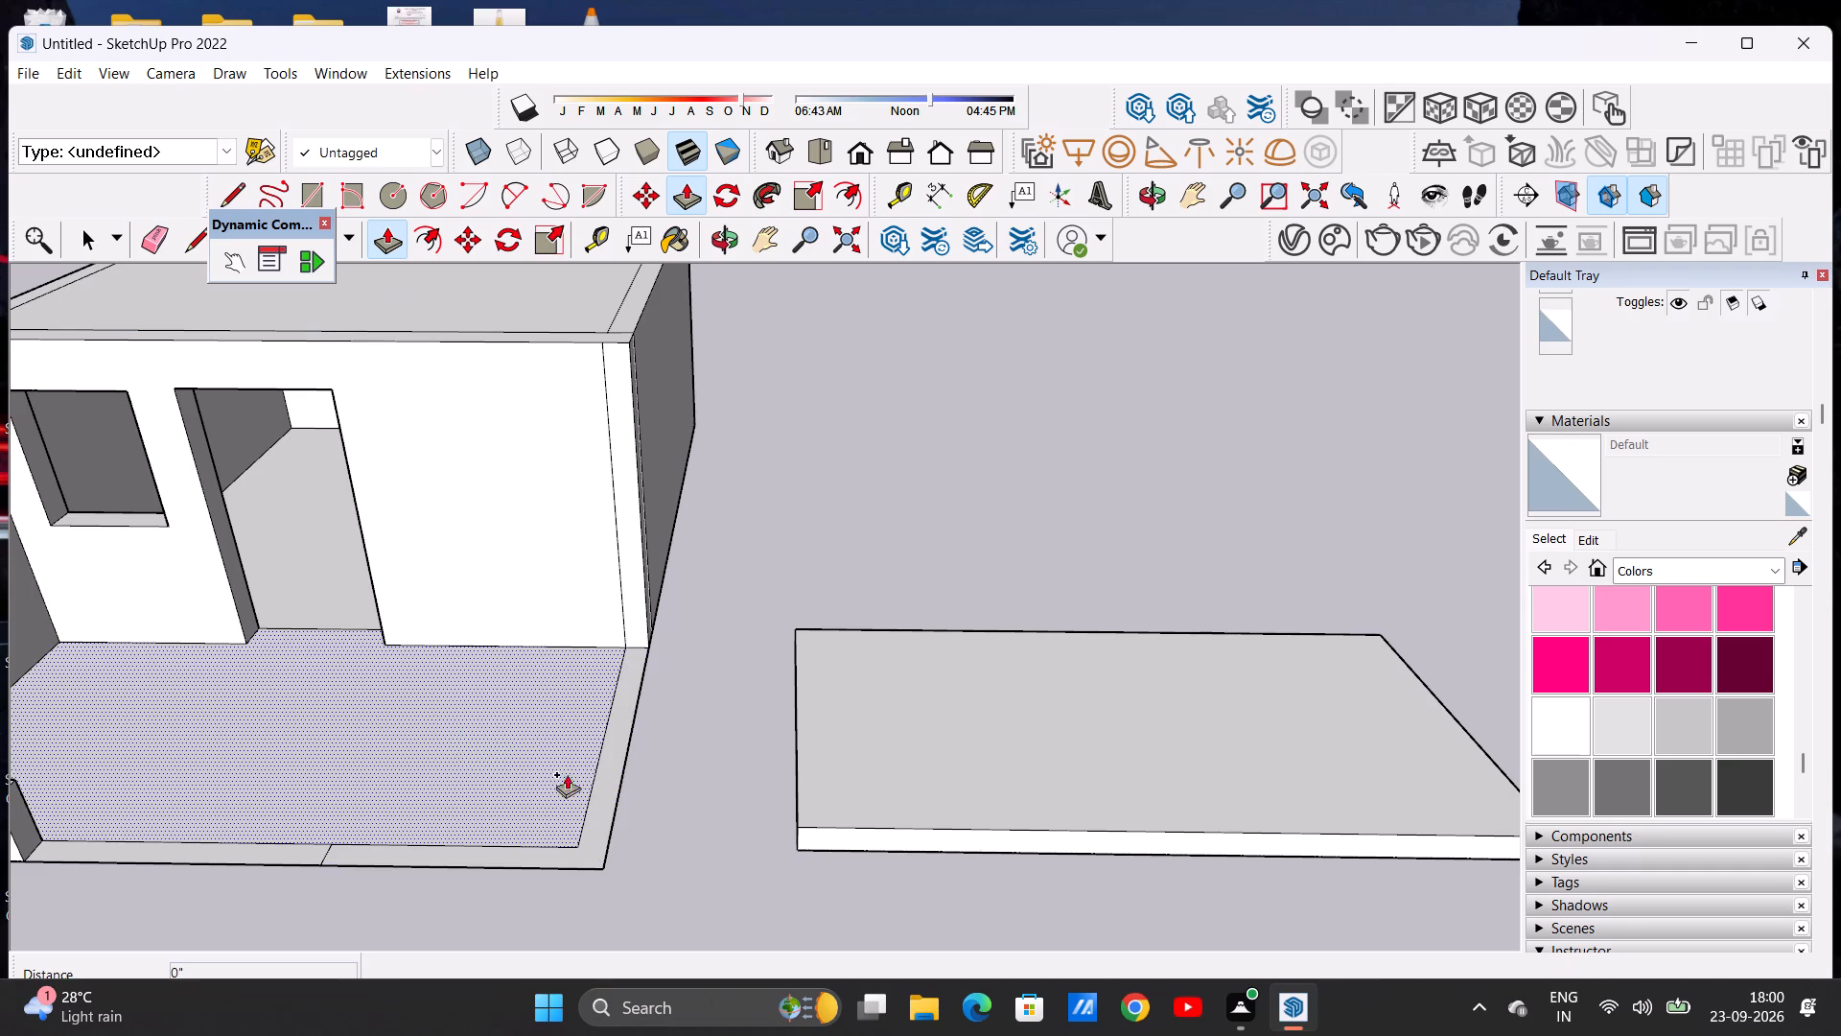
{"action": "left_click", "coordinate": [605, 806]}
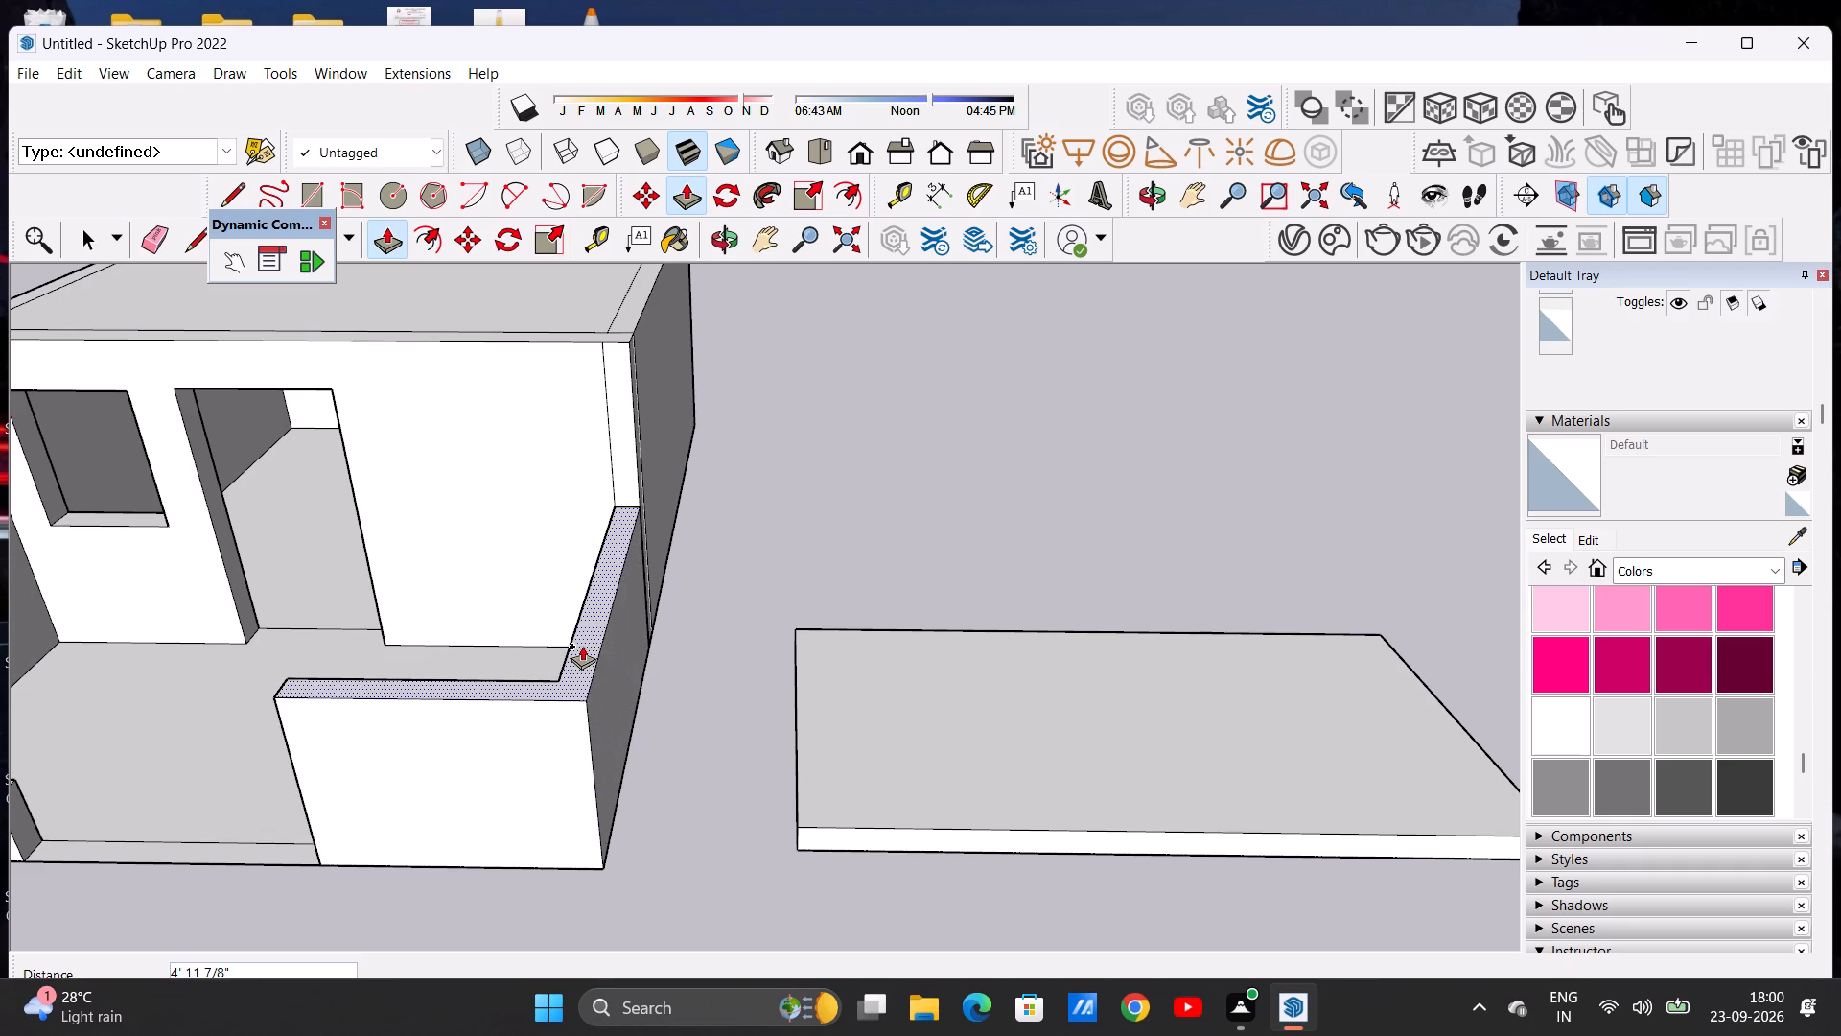
{"action": "scroll", "coordinate": [609, 679], "scroll_direction": "down", "scroll_amount": 5}
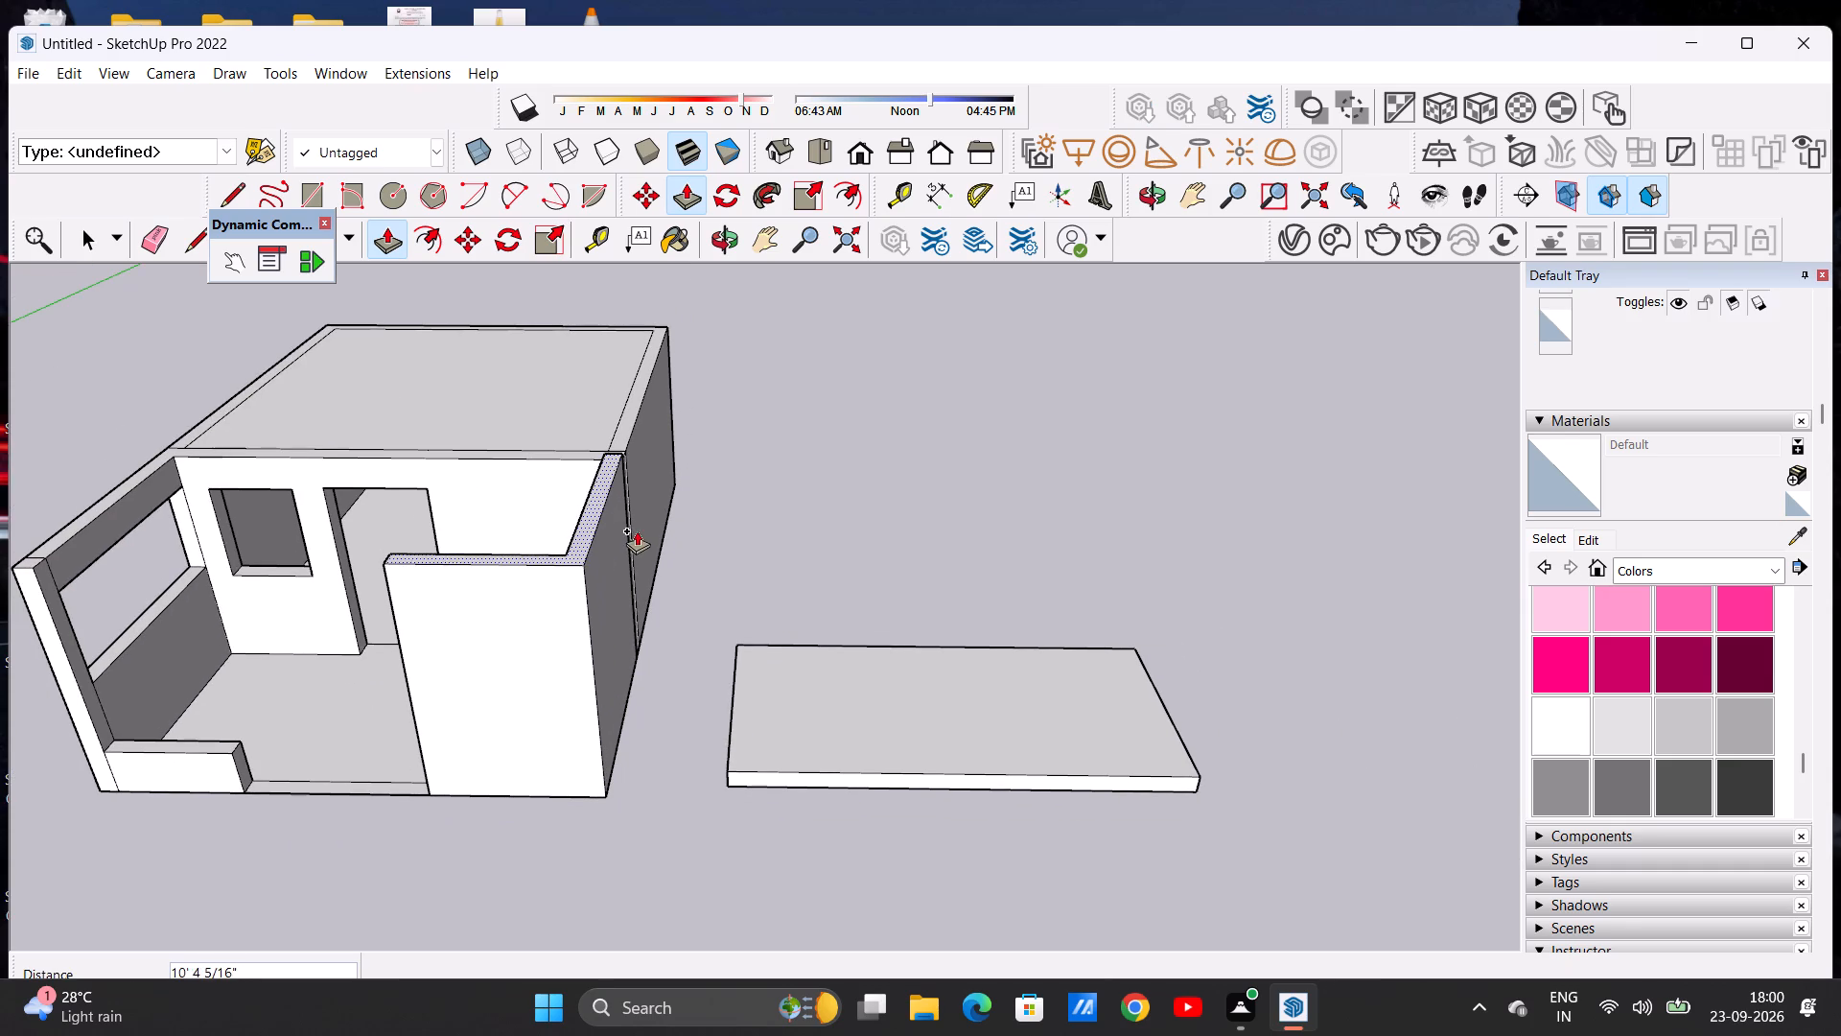
{"action": "left_click", "coordinate": [632, 454]}
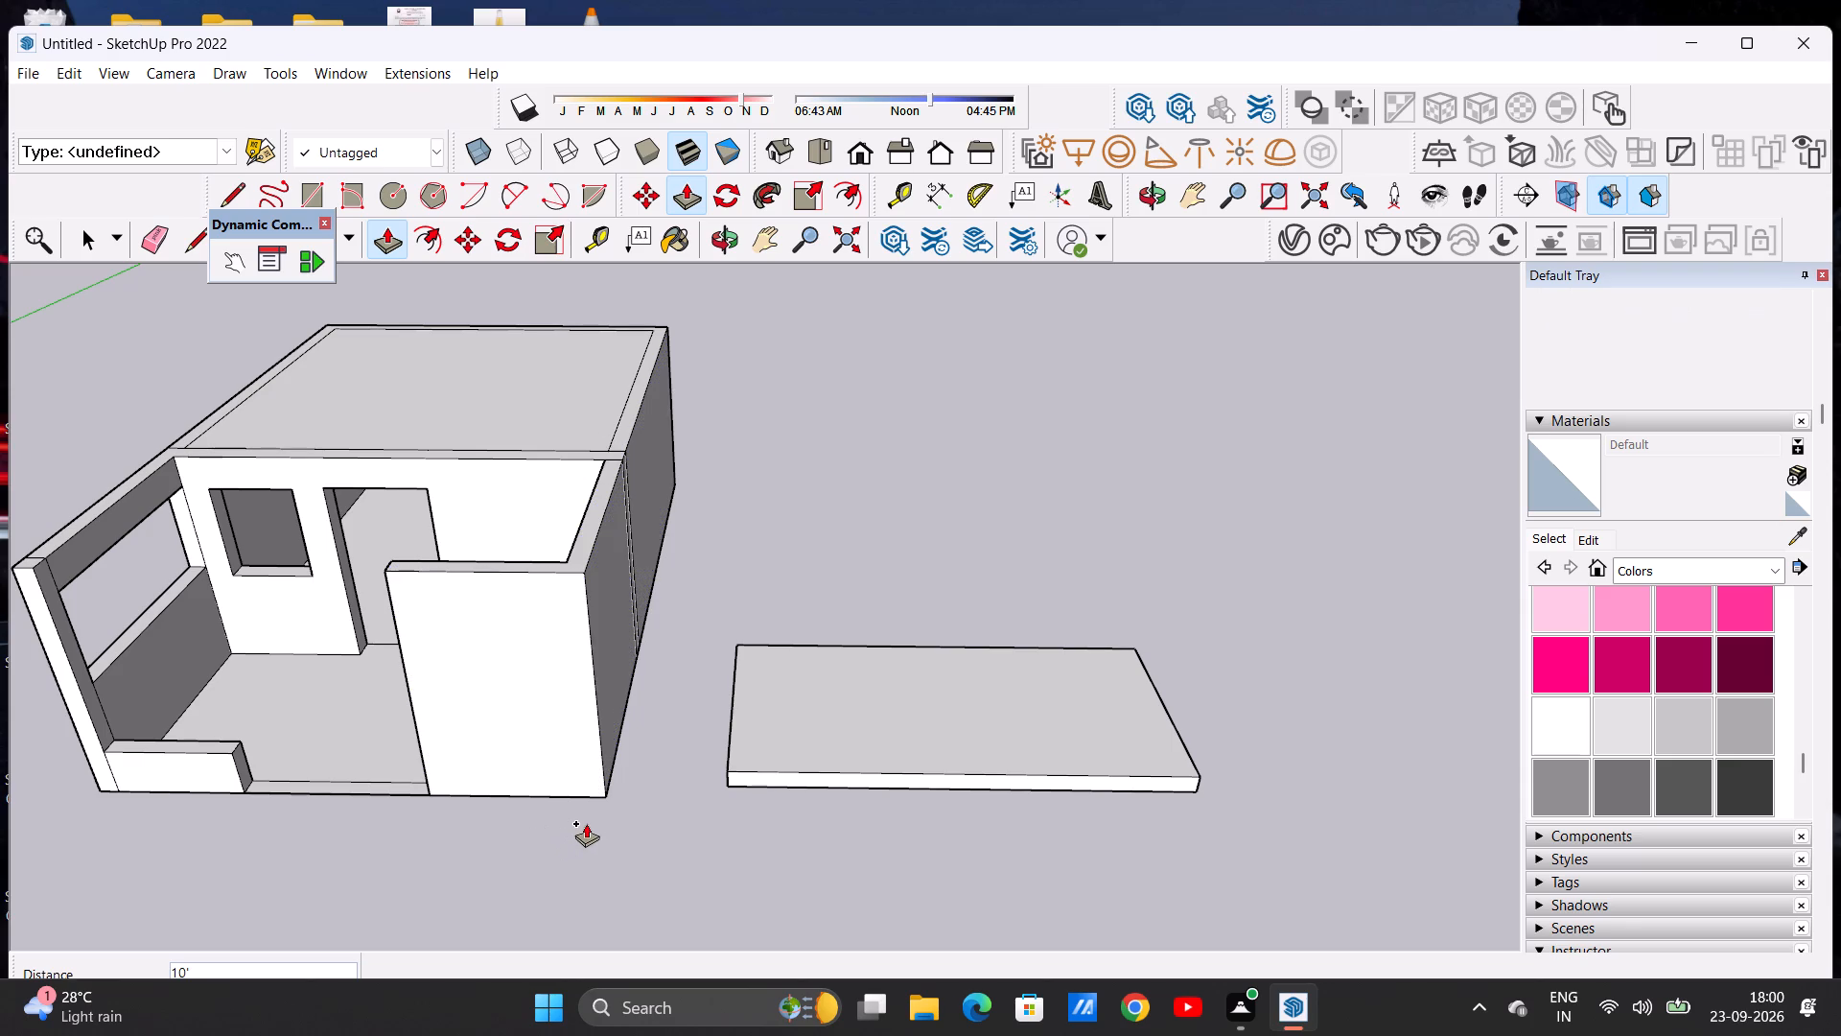
{"action": "key", "text": "space"}
Examine the new full-height corner walls against the porch opening and the main building from several angles.
{"action": "middle_click_drag", "start_coordinate": [836, 612], "coordinate": [1046, 545]}
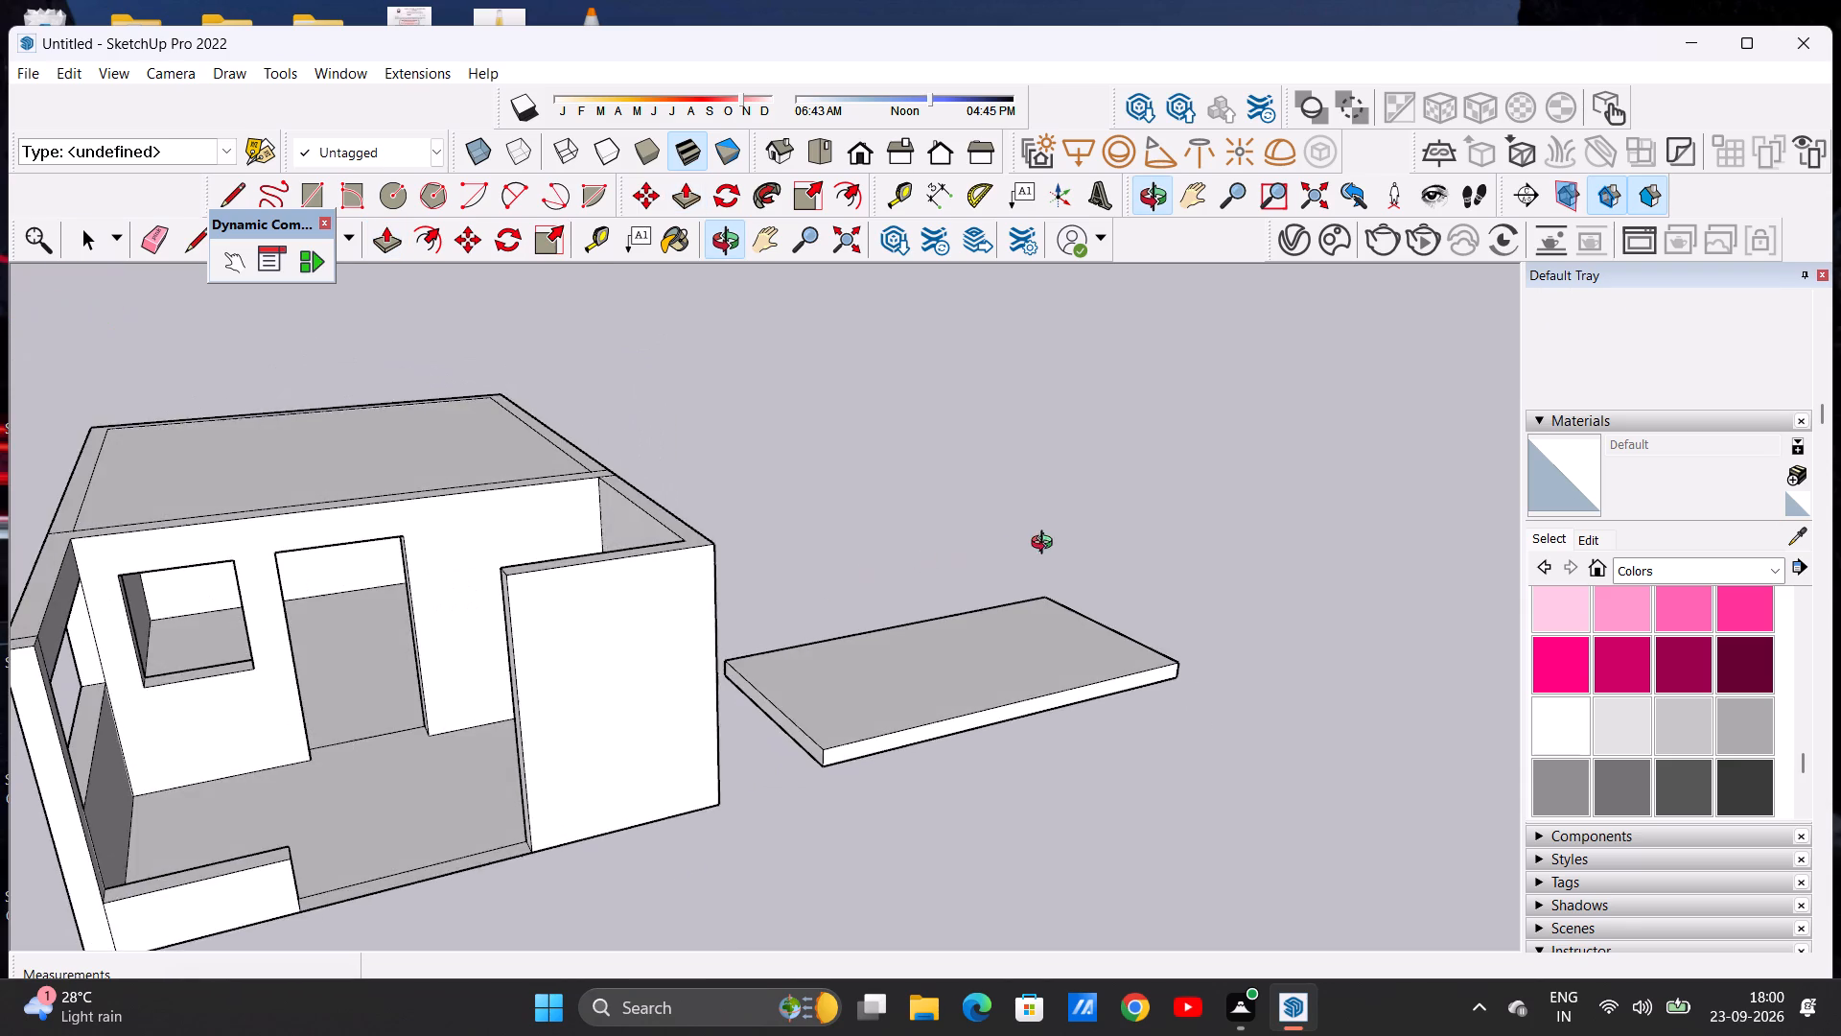
{"action": "middle_click_drag", "start_coordinate": [1046, 545], "coordinate": [871, 437]}
{"action": "scroll", "coordinate": [546, 732], "scroll_direction": "down", "scroll_amount": 4}
{"action": "middle_click_drag", "start_coordinate": [121, 801], "coordinate": [178, 859]}
{"action": "scroll", "coordinate": [324, 832], "scroll_direction": "up", "scroll_amount": 3}
{"action": "middle_click_drag", "start_coordinate": [392, 789], "coordinate": [292, 854]}
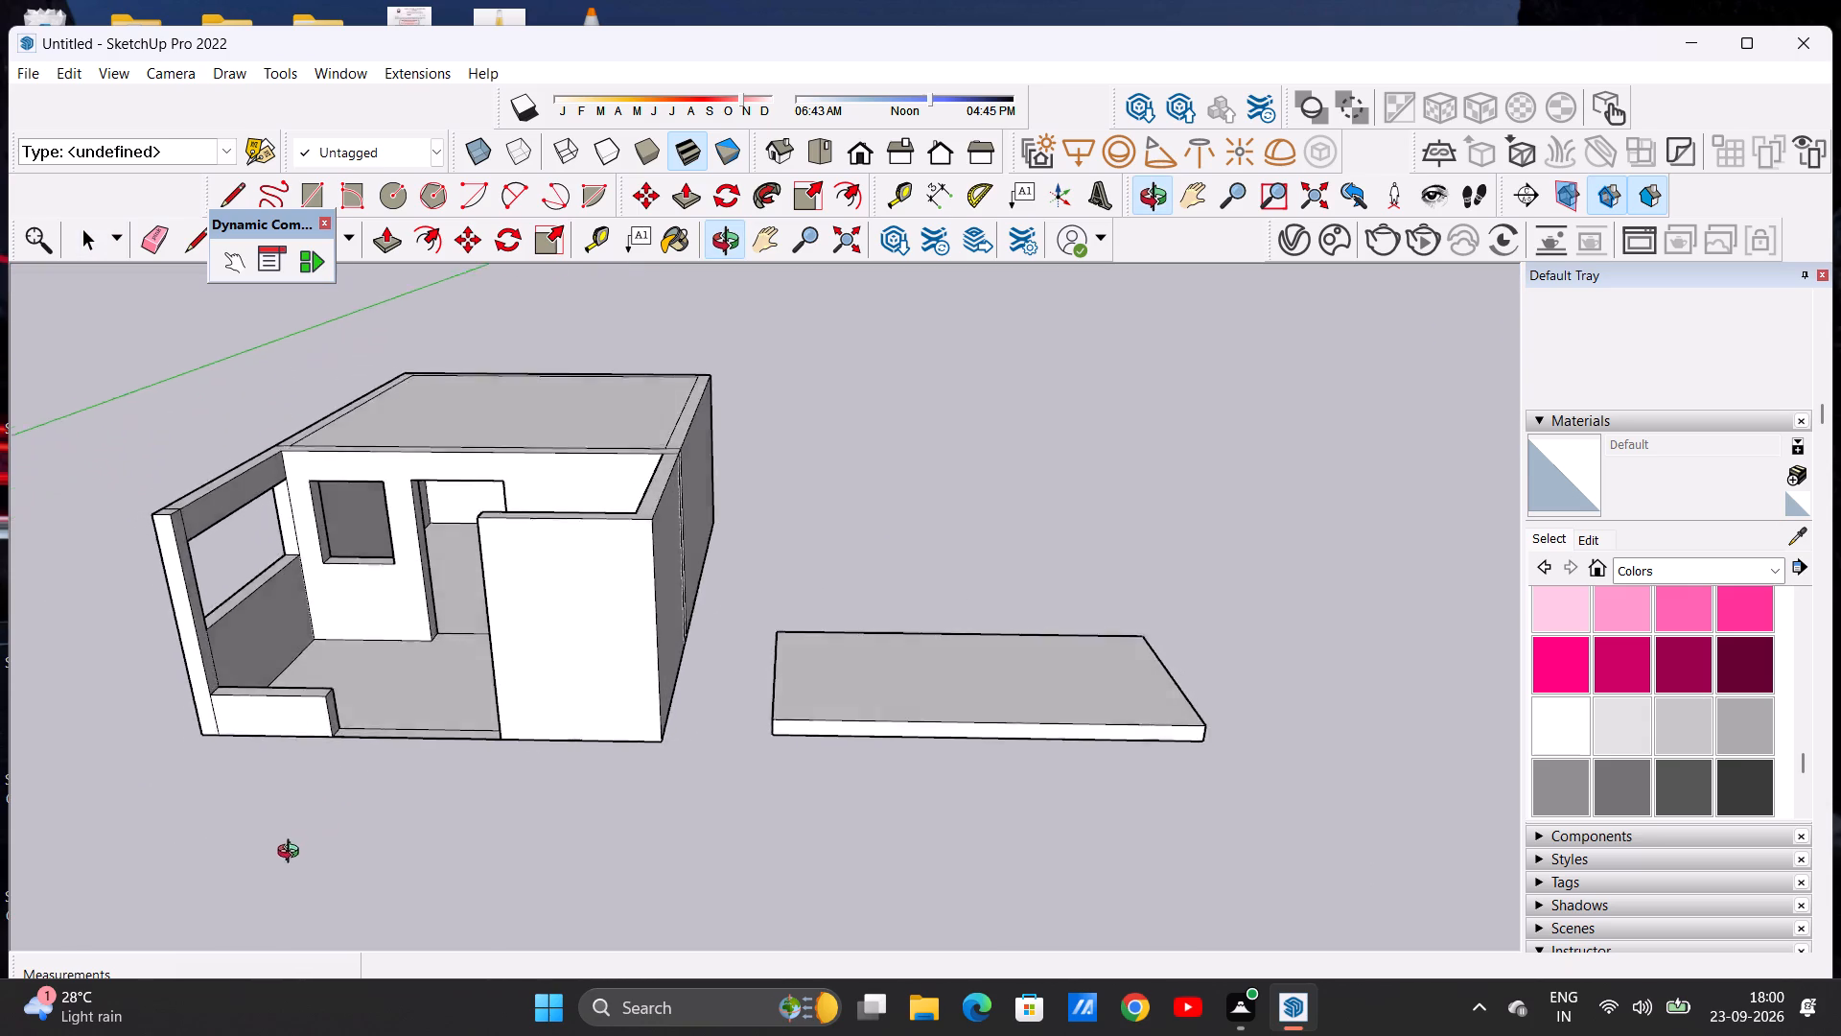
{"action": "middle_click_drag", "start_coordinate": [292, 854], "coordinate": [300, 951]}
{"action": "scroll", "coordinate": [459, 840], "scroll_direction": "down", "scroll_amount": 7}
{"action": "scroll", "coordinate": [772, 733], "scroll_direction": "up", "scroll_amount": 4}
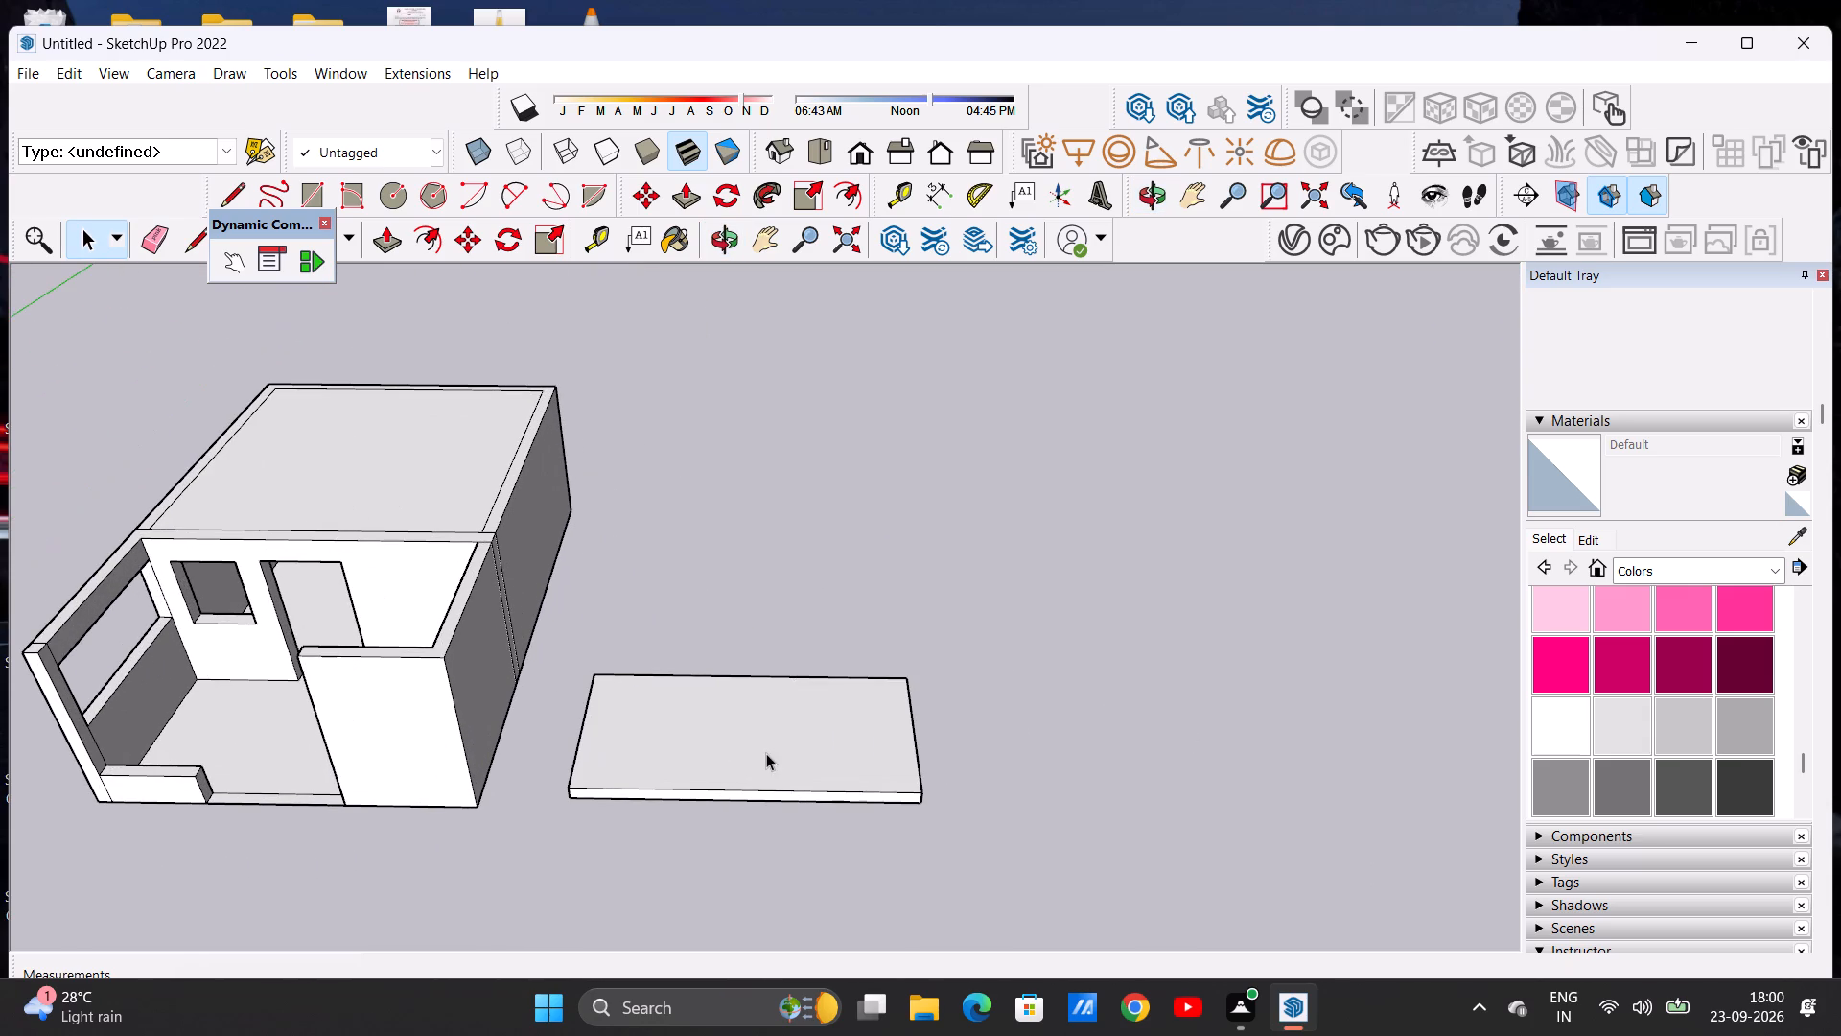
Select the whole separate slab and move it by its front corner about 26' onto the top of the porch walls.
{"action": "triple_click", "coordinate": [751, 792]}
{"action": "triple_click", "coordinate": [751, 792]}
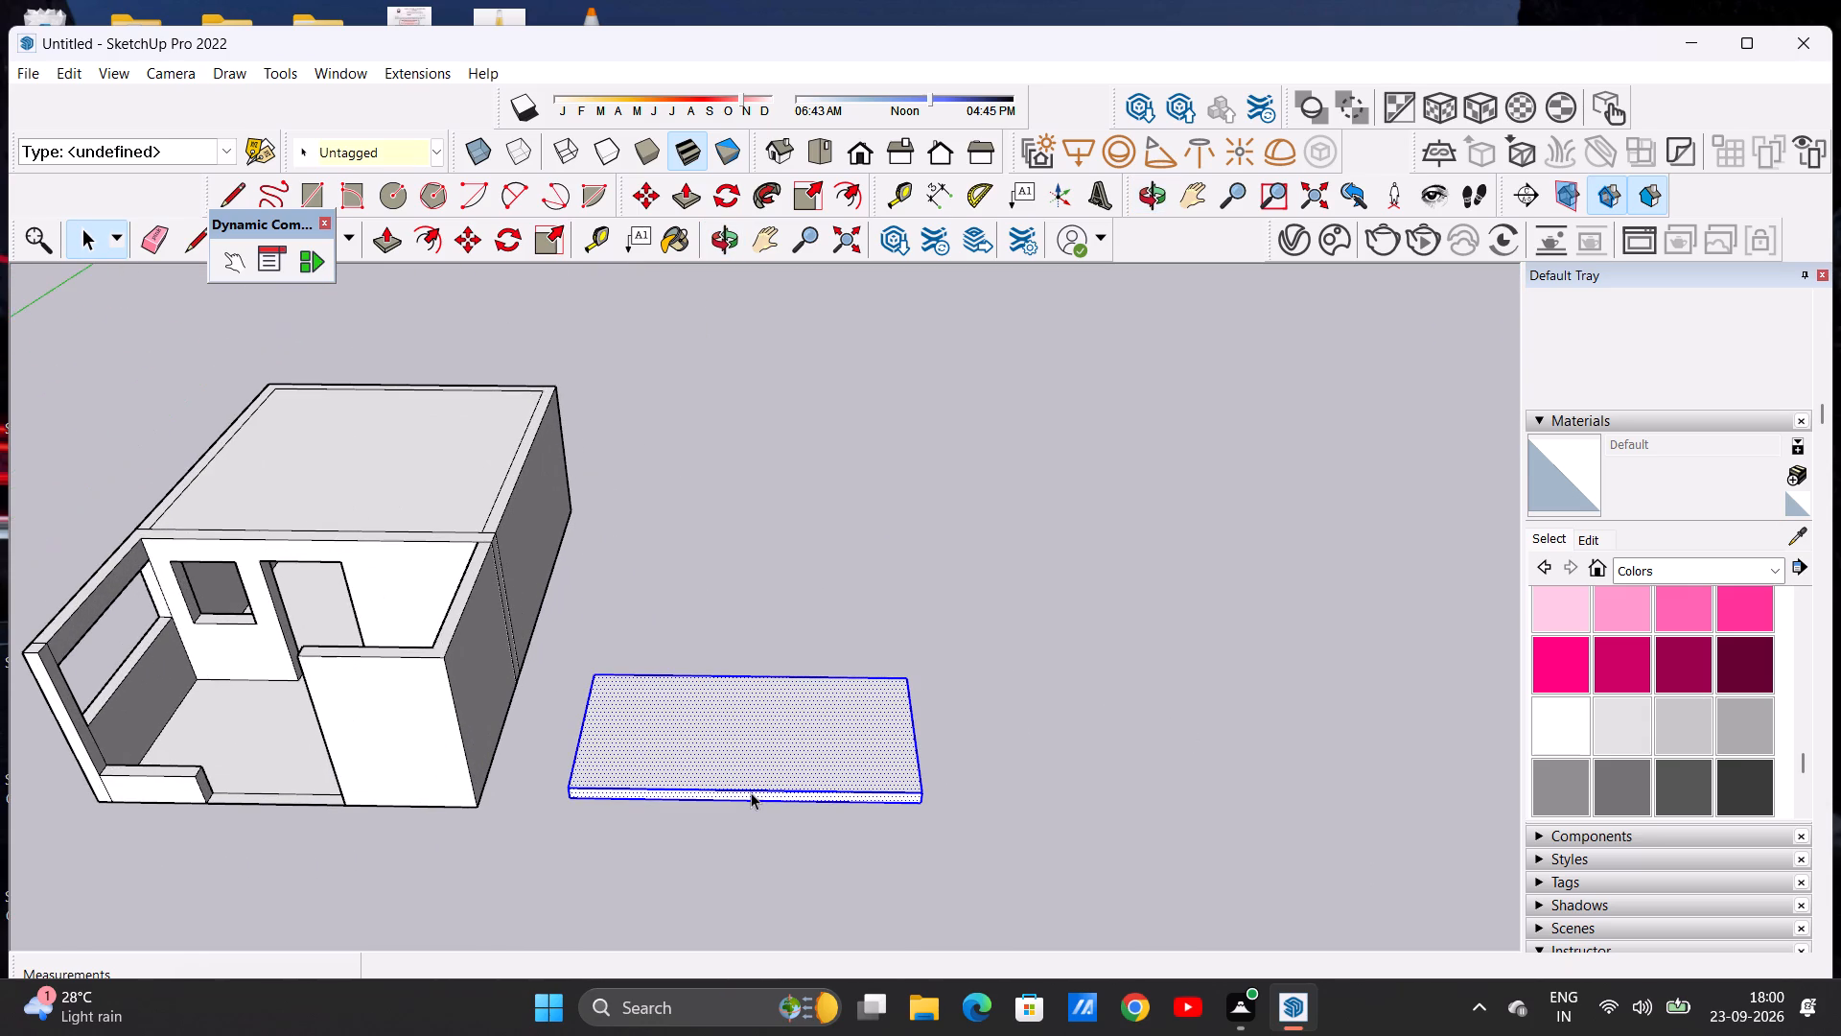
{"action": "left_click", "coordinate": [751, 792]}
{"action": "triple_click", "coordinate": [751, 792]}
{"action": "double_click", "coordinate": [751, 792]}
{"action": "left_click", "coordinate": [639, 196]}
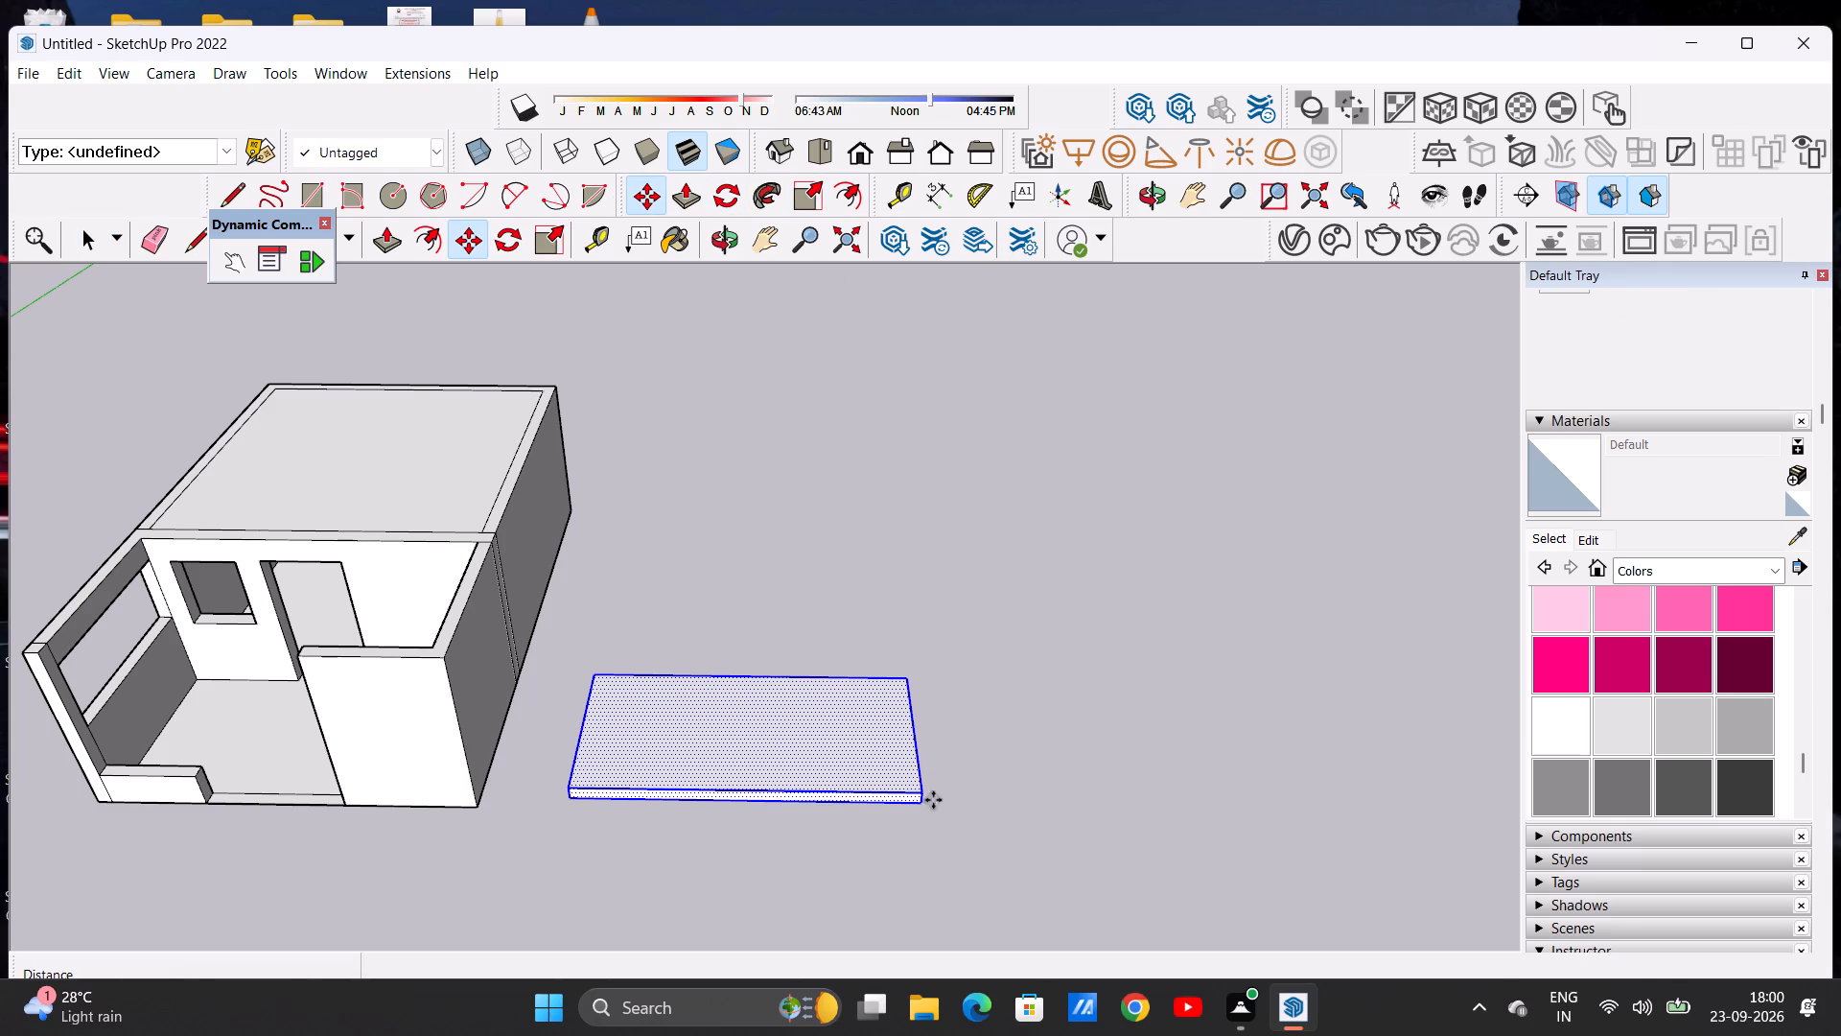
{"action": "left_click", "coordinate": [927, 794]}
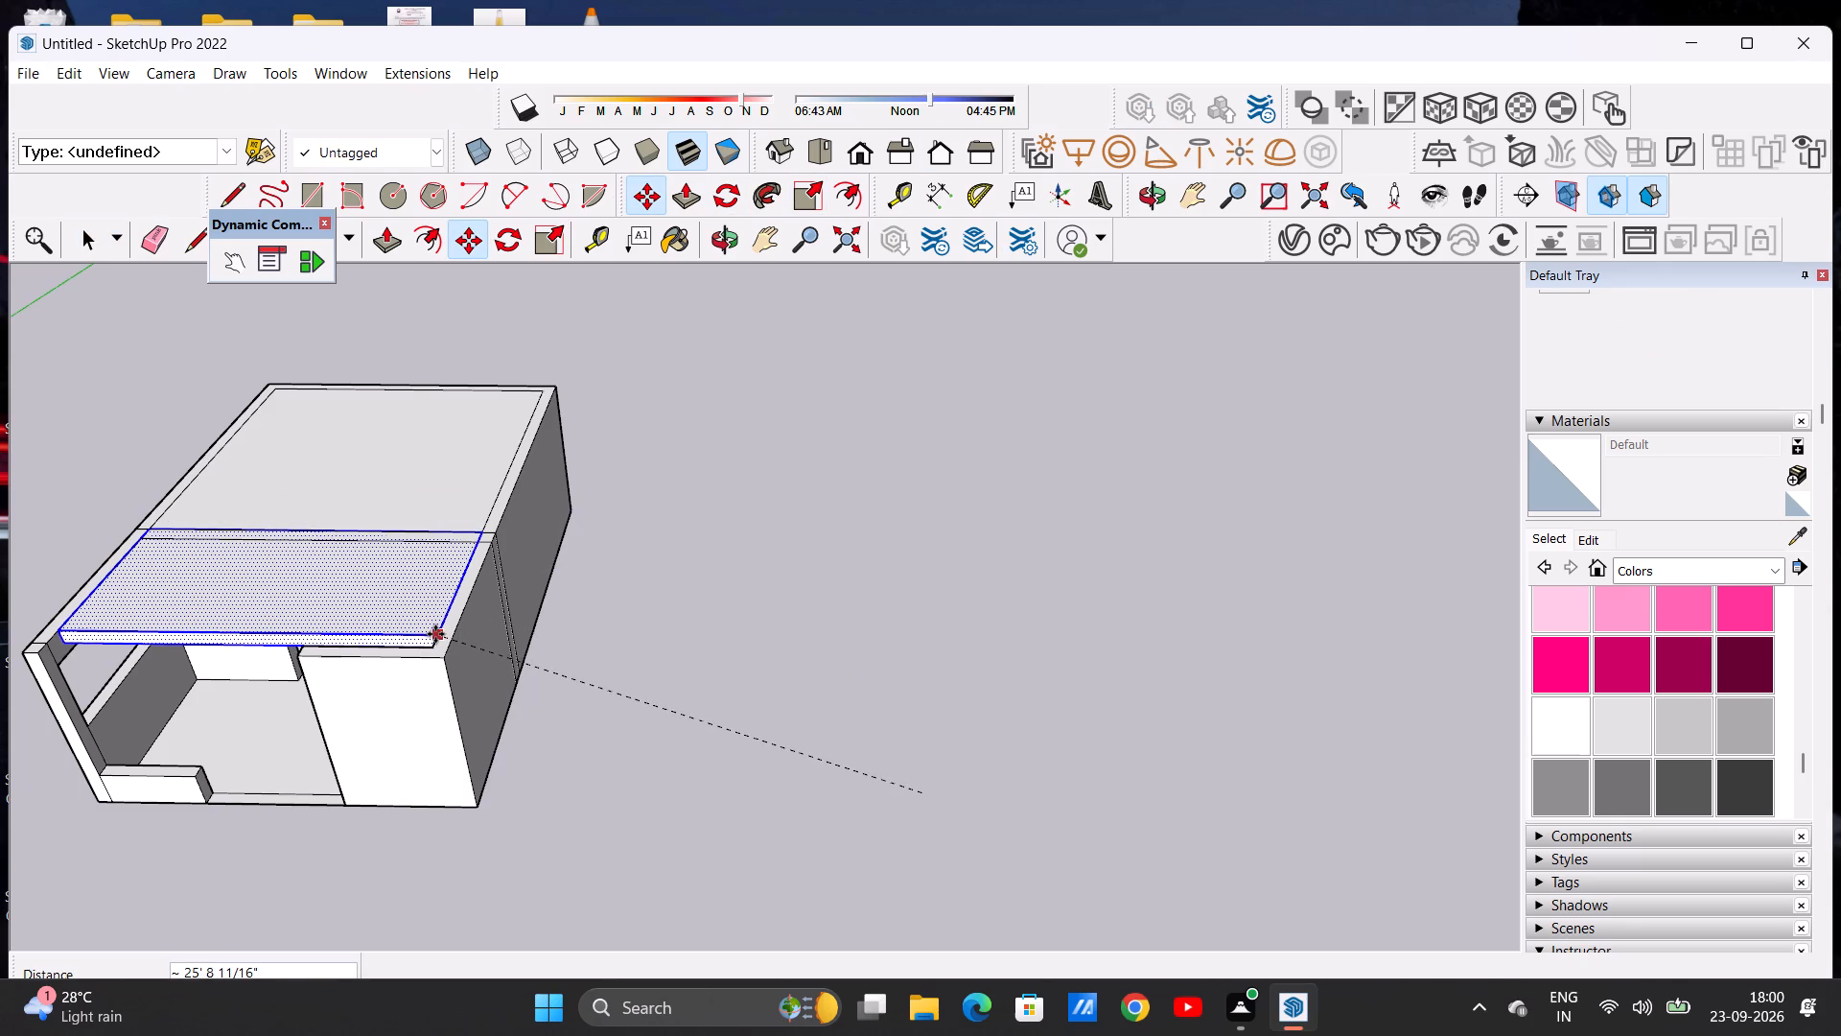
{"action": "scroll", "coordinate": [435, 634], "scroll_direction": "up", "scroll_amount": 4}
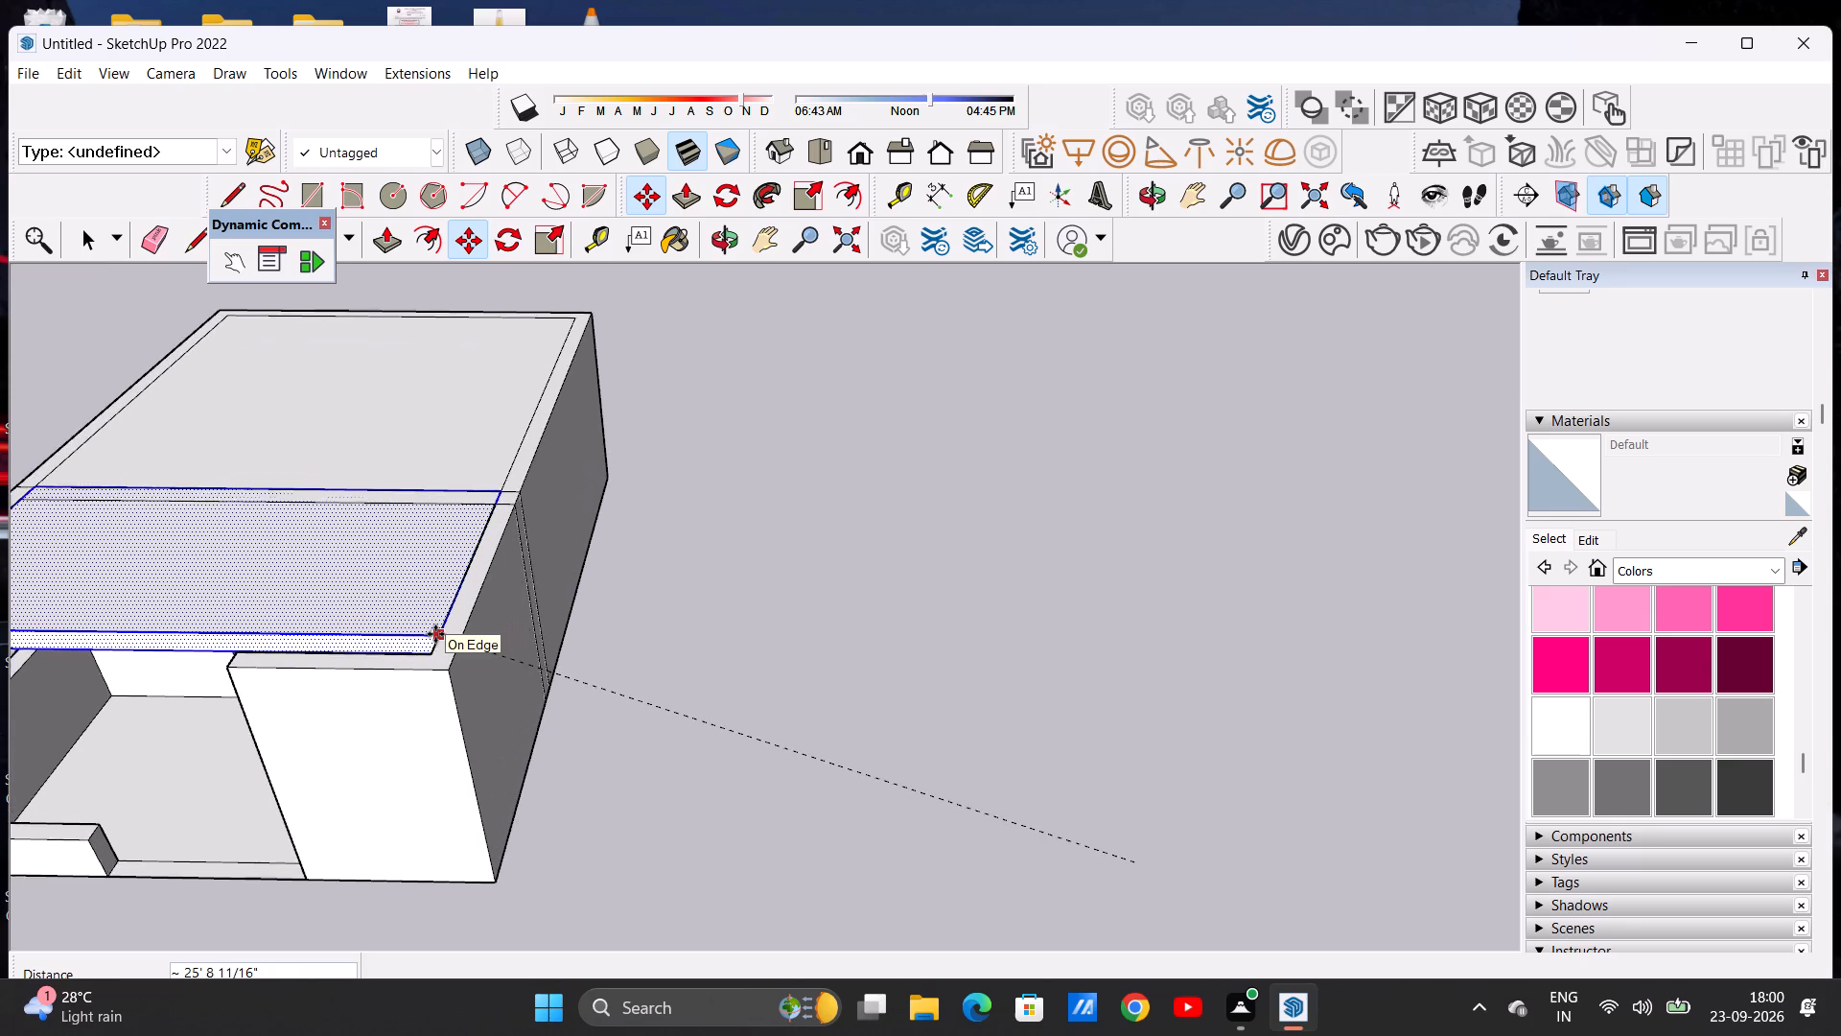
{"action": "scroll", "coordinate": [435, 634], "scroll_direction": "up", "scroll_amount": 2}
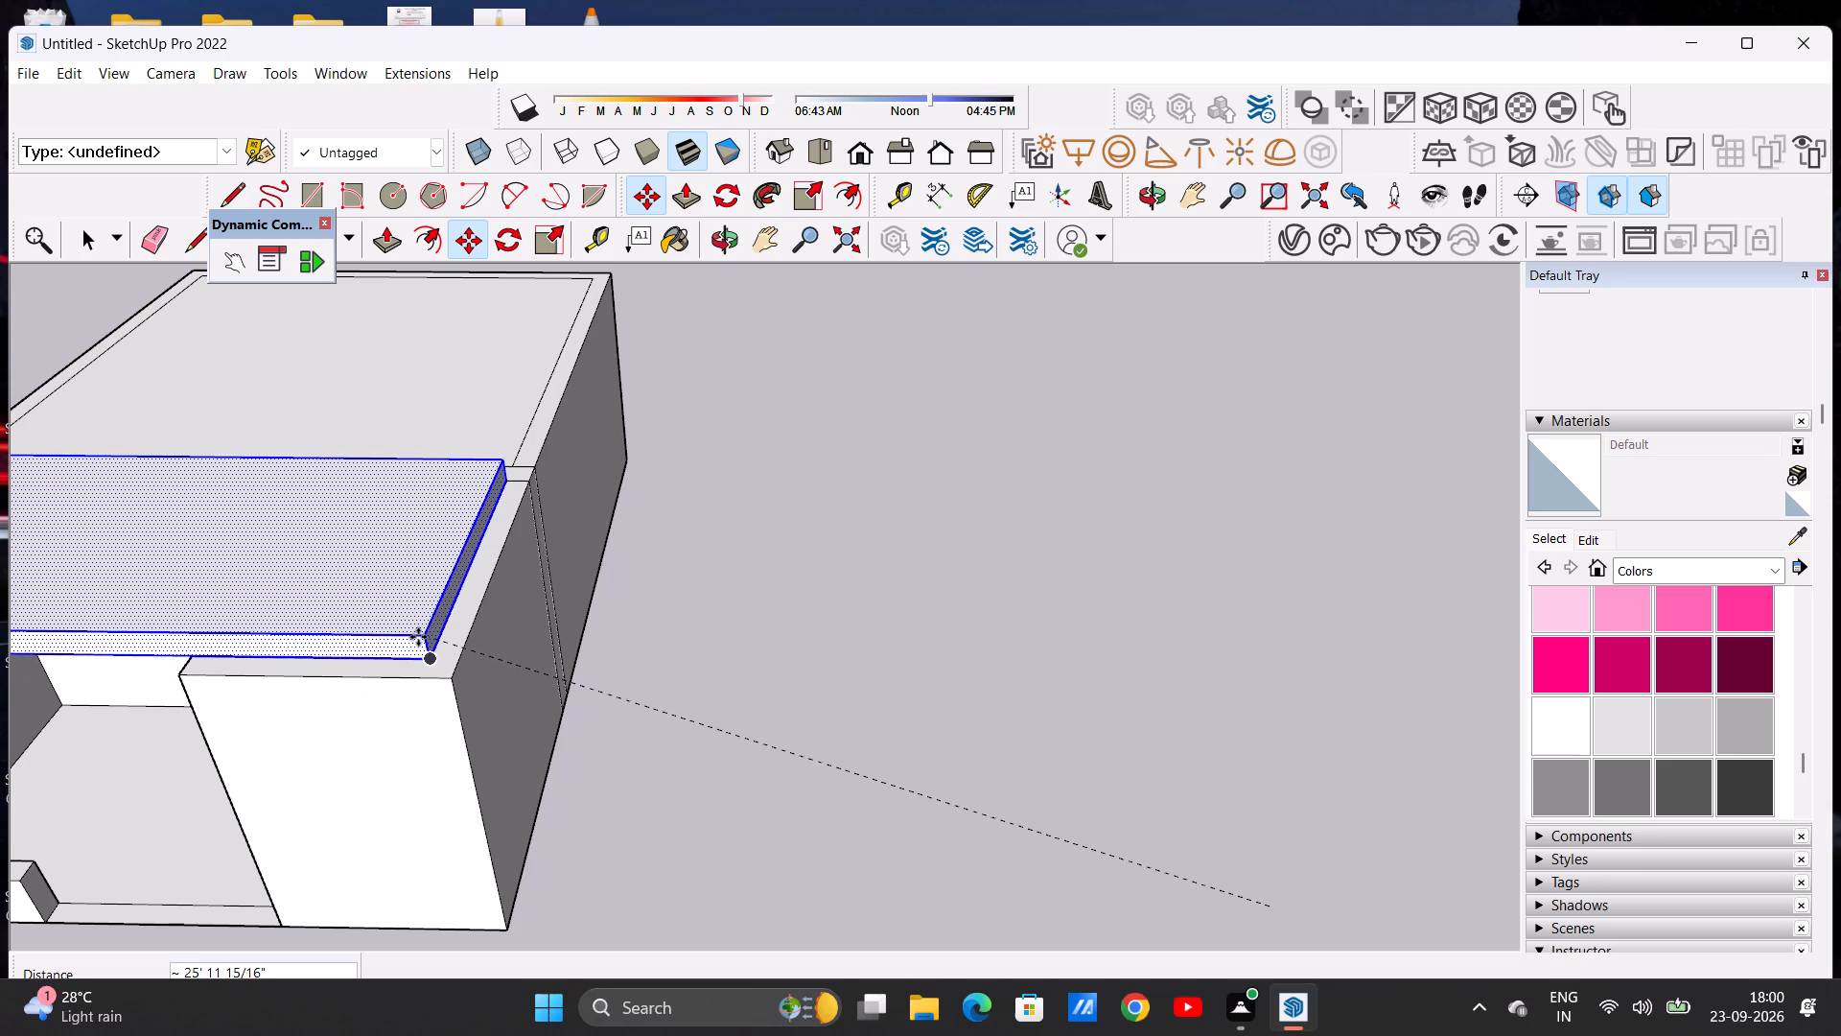
{"action": "left_click", "coordinate": [418, 637]}
Deselect the slab moved onto the porch walls and examine how it sits on them from several angles.
{"action": "middle_click_drag", "start_coordinate": [667, 661], "coordinate": [727, 586]}
{"action": "scroll", "coordinate": [733, 597], "scroll_direction": "down", "scroll_amount": 8}
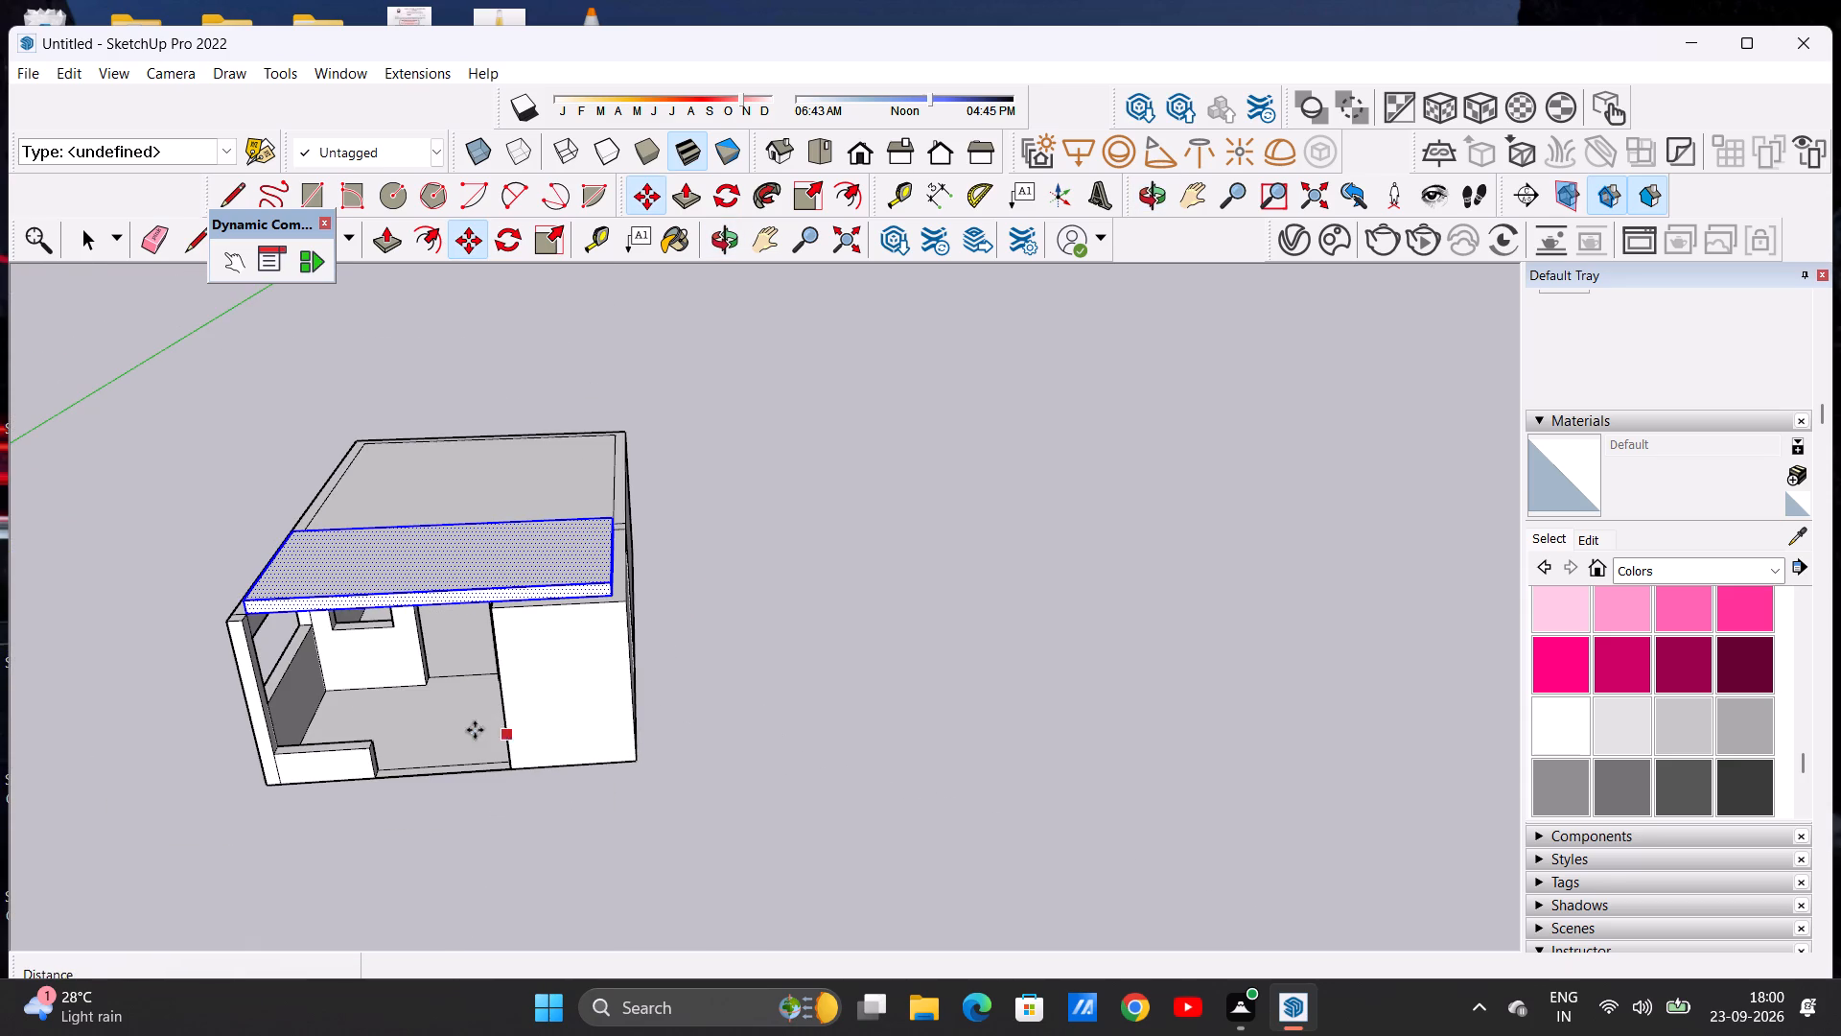
{"action": "middle_click_drag", "start_coordinate": [409, 661], "coordinate": [455, 850]}
{"action": "scroll", "coordinate": [289, 721], "scroll_direction": "up", "scroll_amount": 10}
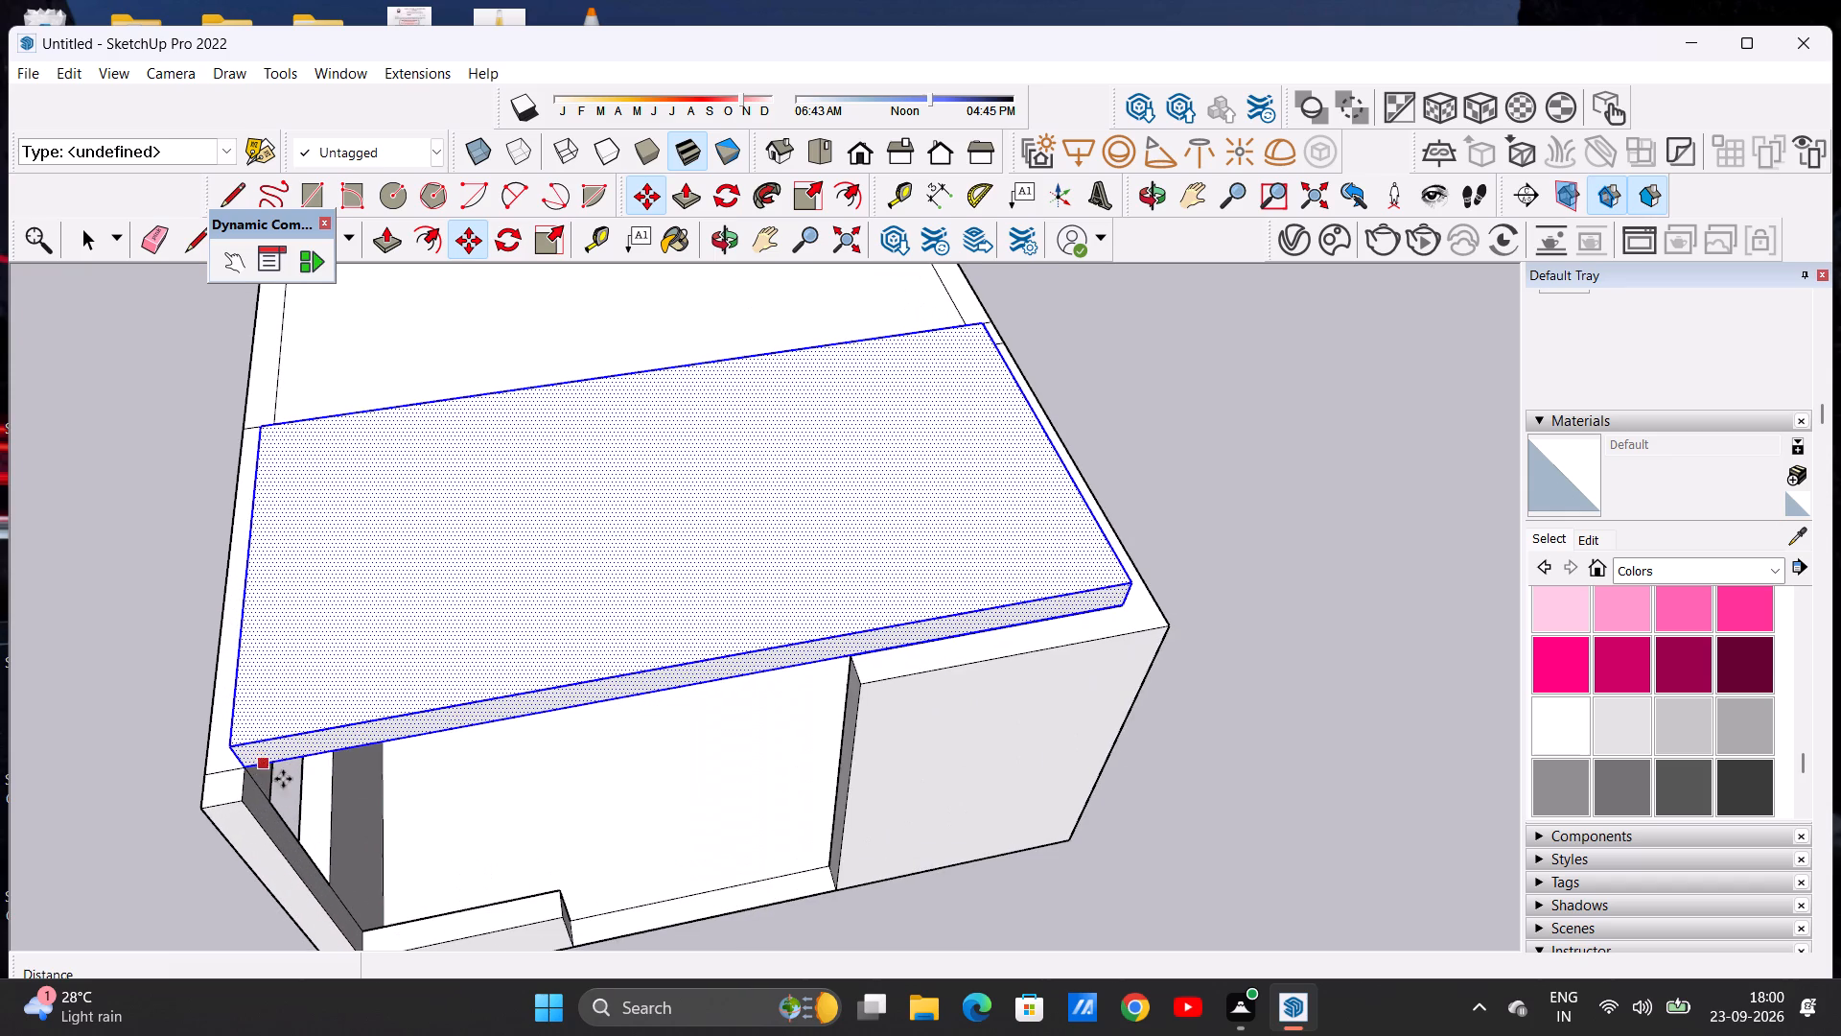
{"action": "key", "text": "space"}
{"action": "key", "text": "space"}
{"action": "left_click", "coordinate": [1390, 578]}
{"action": "scroll", "coordinate": [1270, 654], "scroll_direction": "down", "scroll_amount": 5}
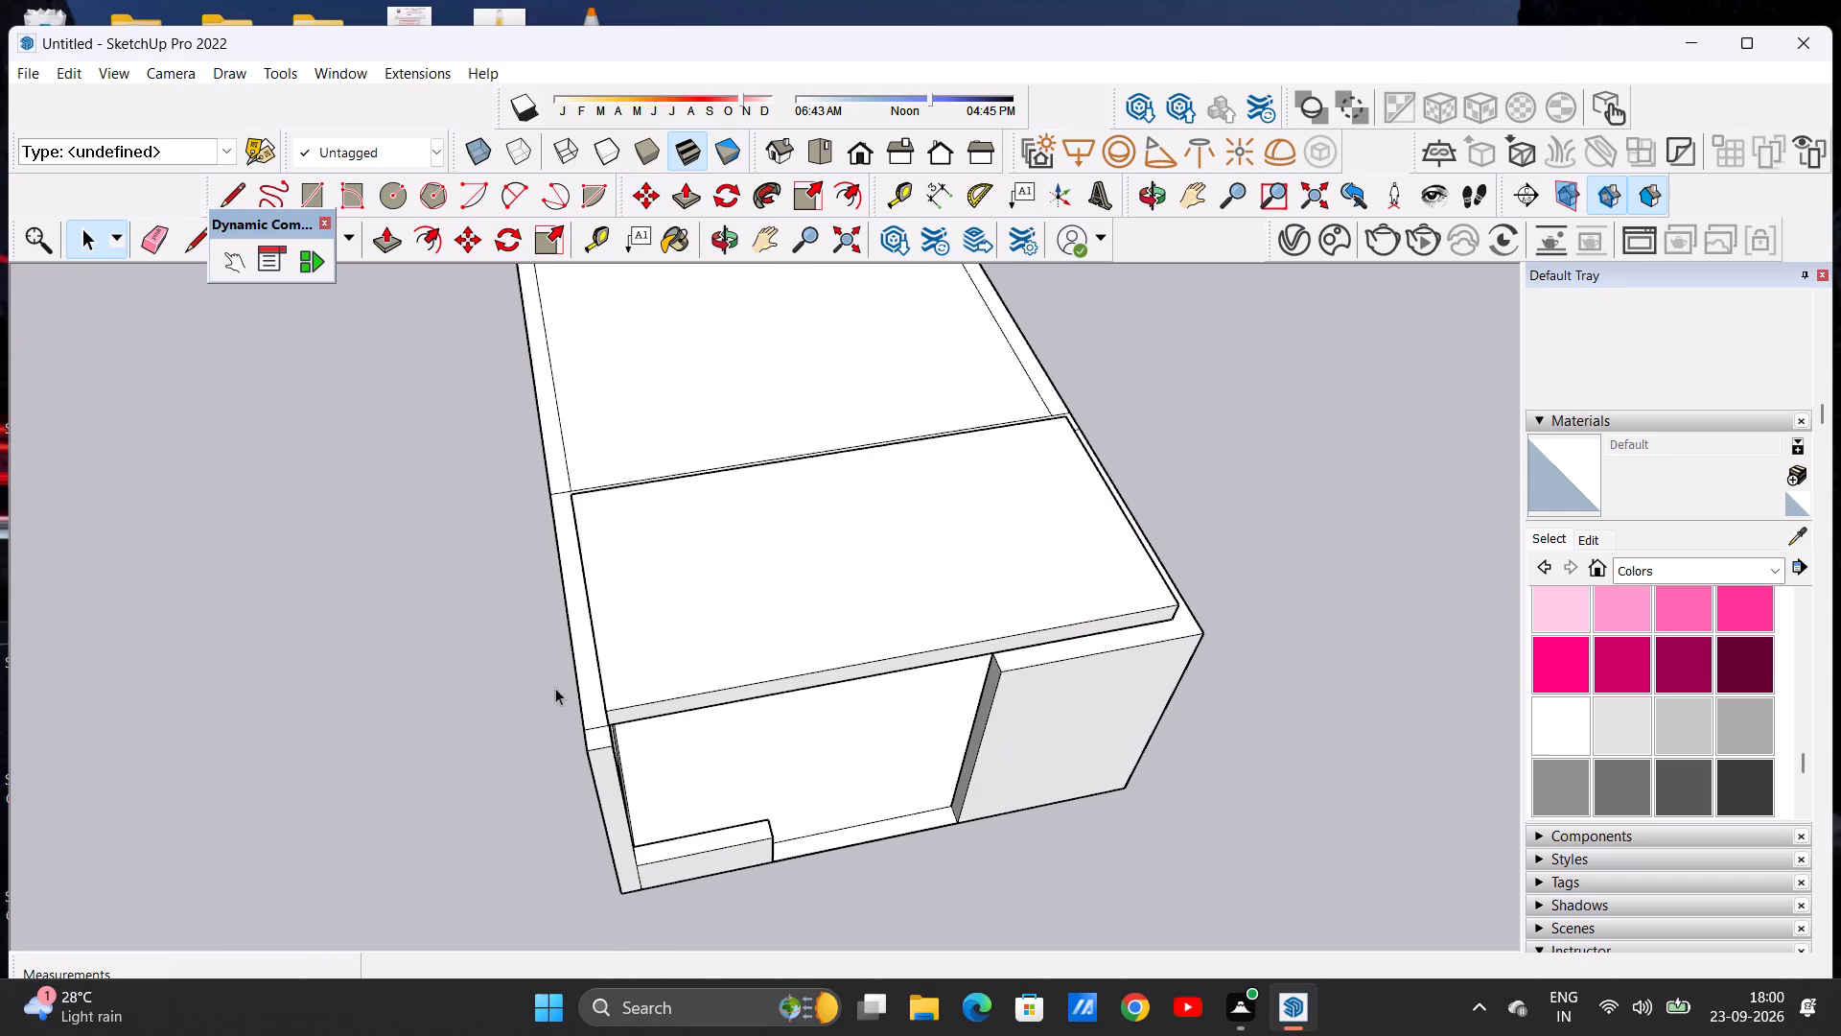
Push/Pull the porch slab's side face about 19' 2" across the main building to the far inner wall corner.
{"action": "middle_click_drag", "start_coordinate": [544, 676], "coordinate": [1422, 548]}
{"action": "scroll", "coordinate": [689, 566], "scroll_direction": "up", "scroll_amount": 2}
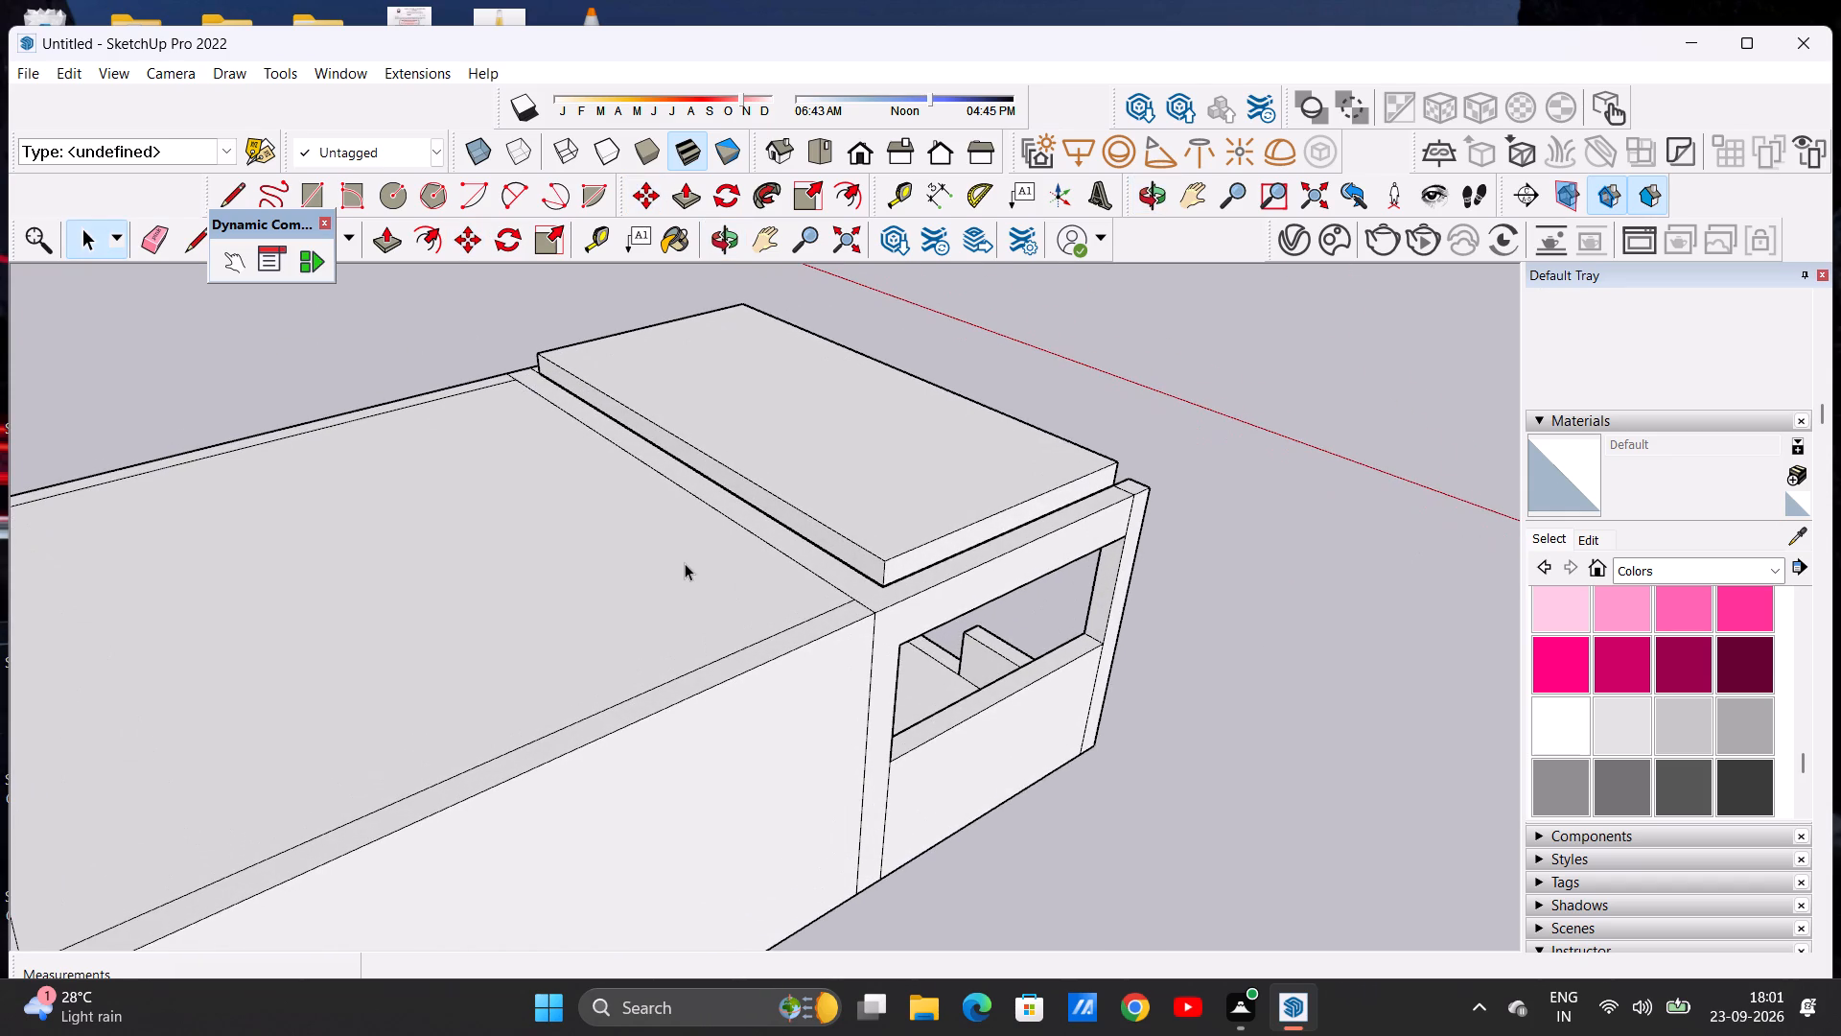
{"action": "left_click", "coordinate": [376, 235]}
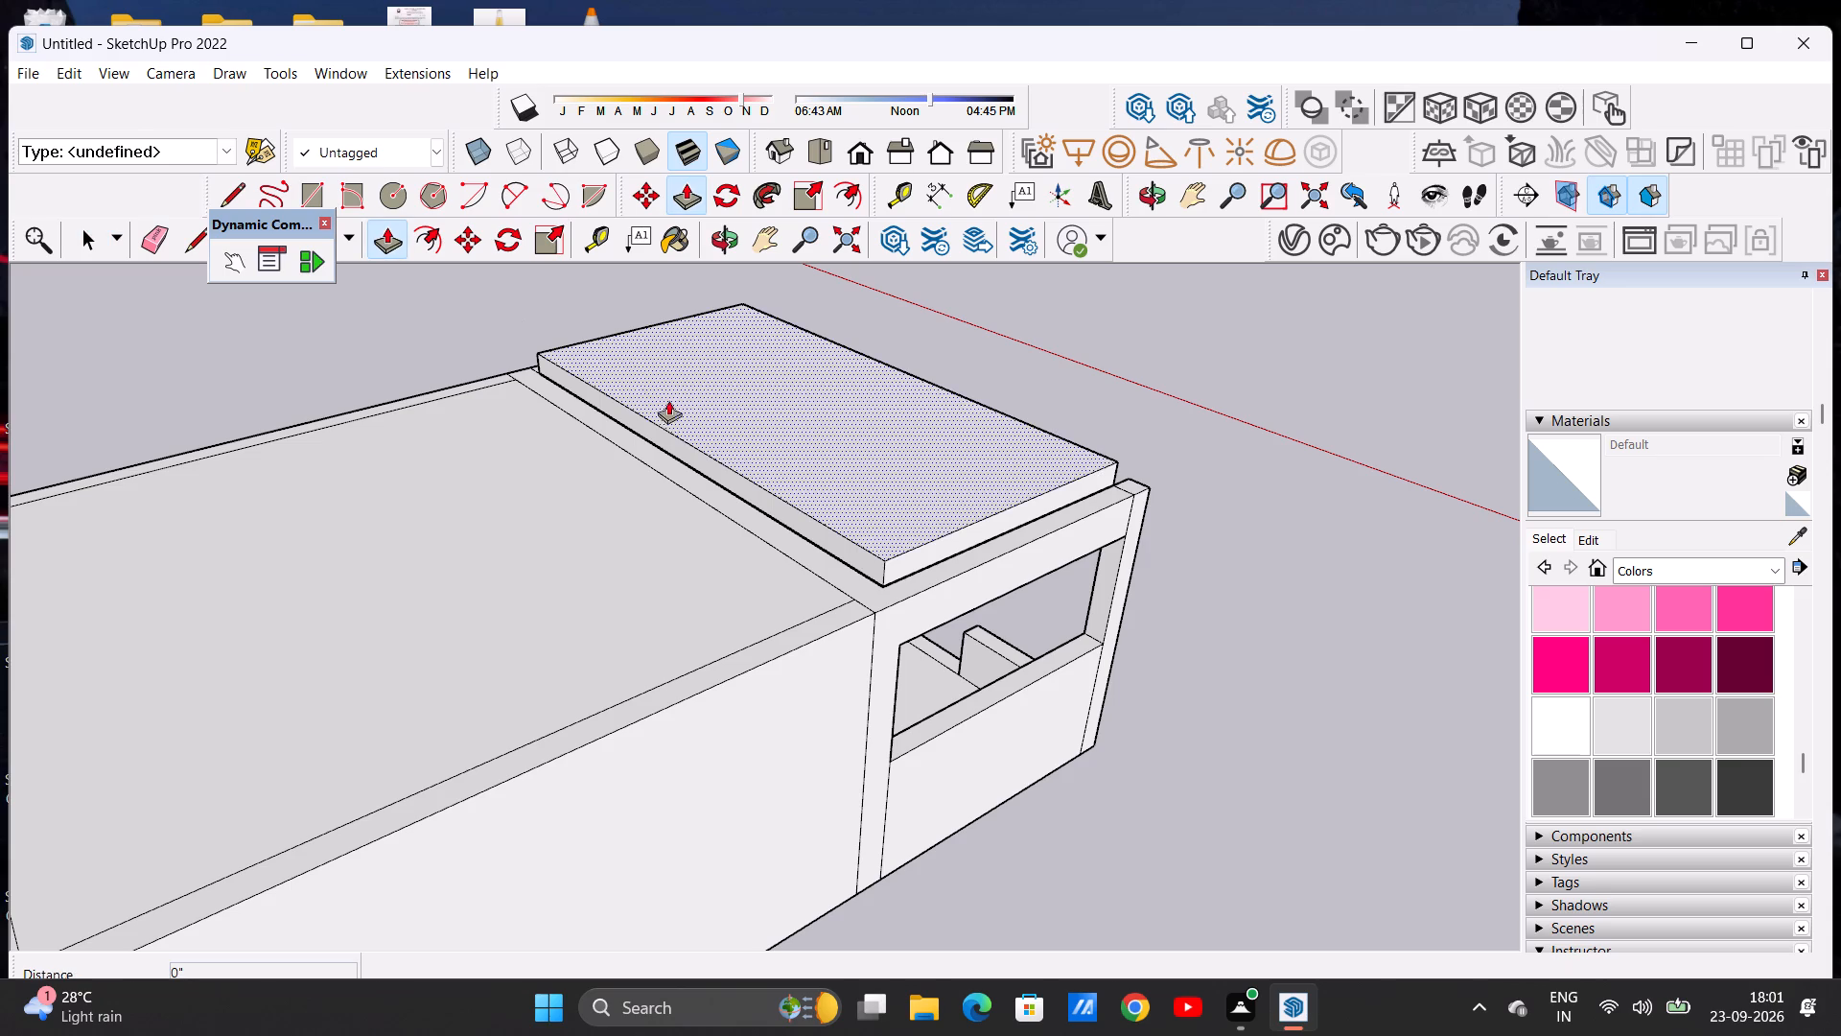
{"action": "left_click", "coordinate": [693, 448]}
{"action": "scroll", "coordinate": [435, 485], "scroll_direction": "down", "scroll_amount": 4}
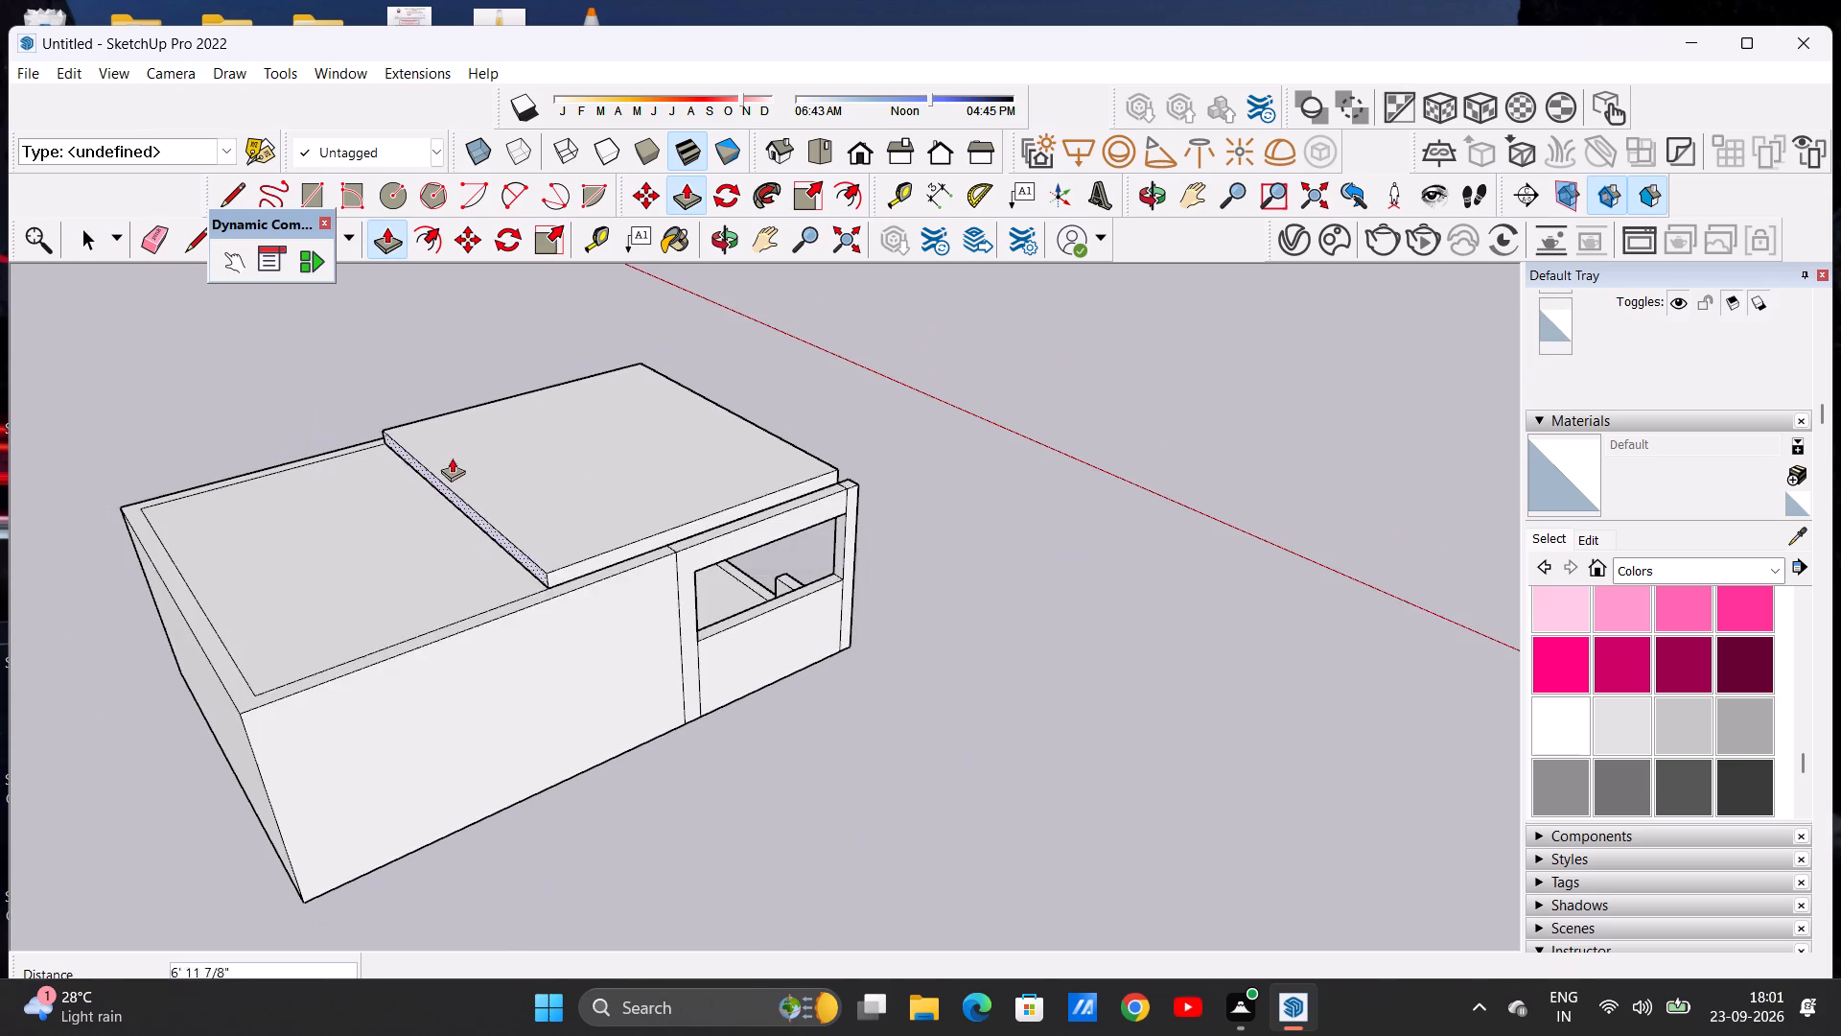
{"action": "scroll", "coordinate": [452, 458], "scroll_direction": "down", "scroll_amount": 3}
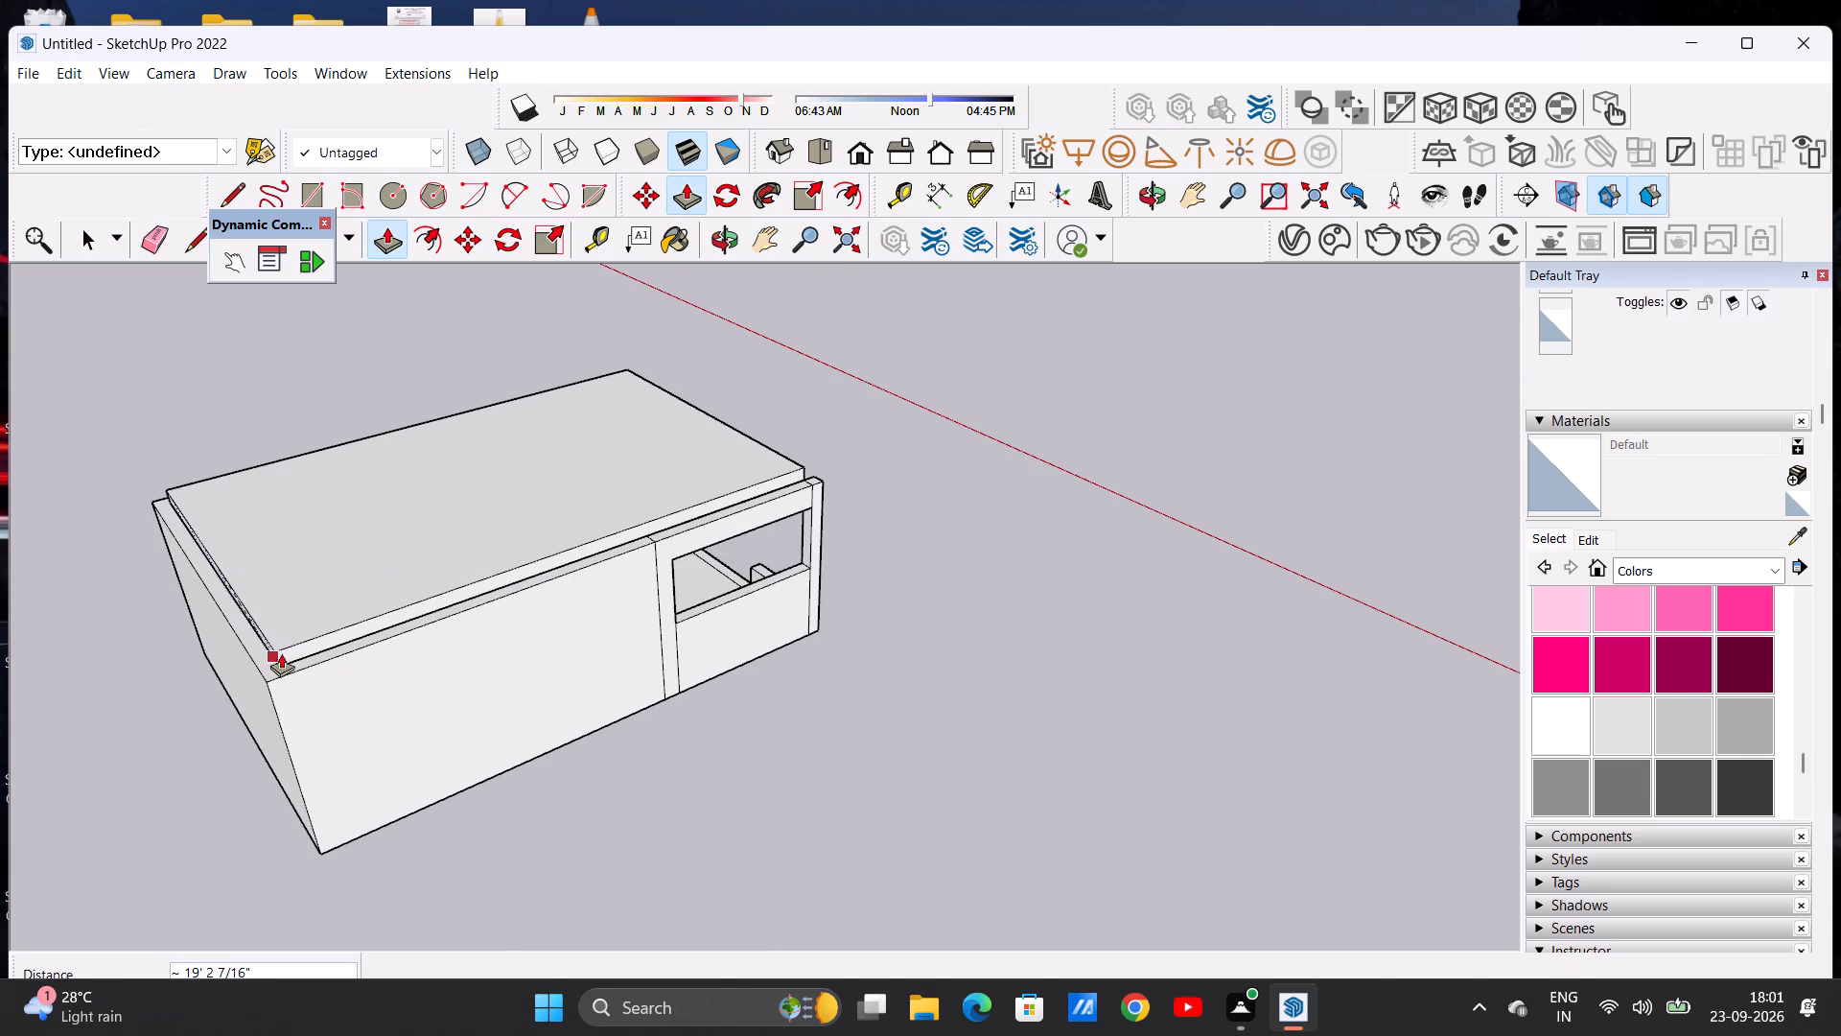
{"action": "scroll", "coordinate": [291, 659], "scroll_direction": "up", "scroll_amount": 9}
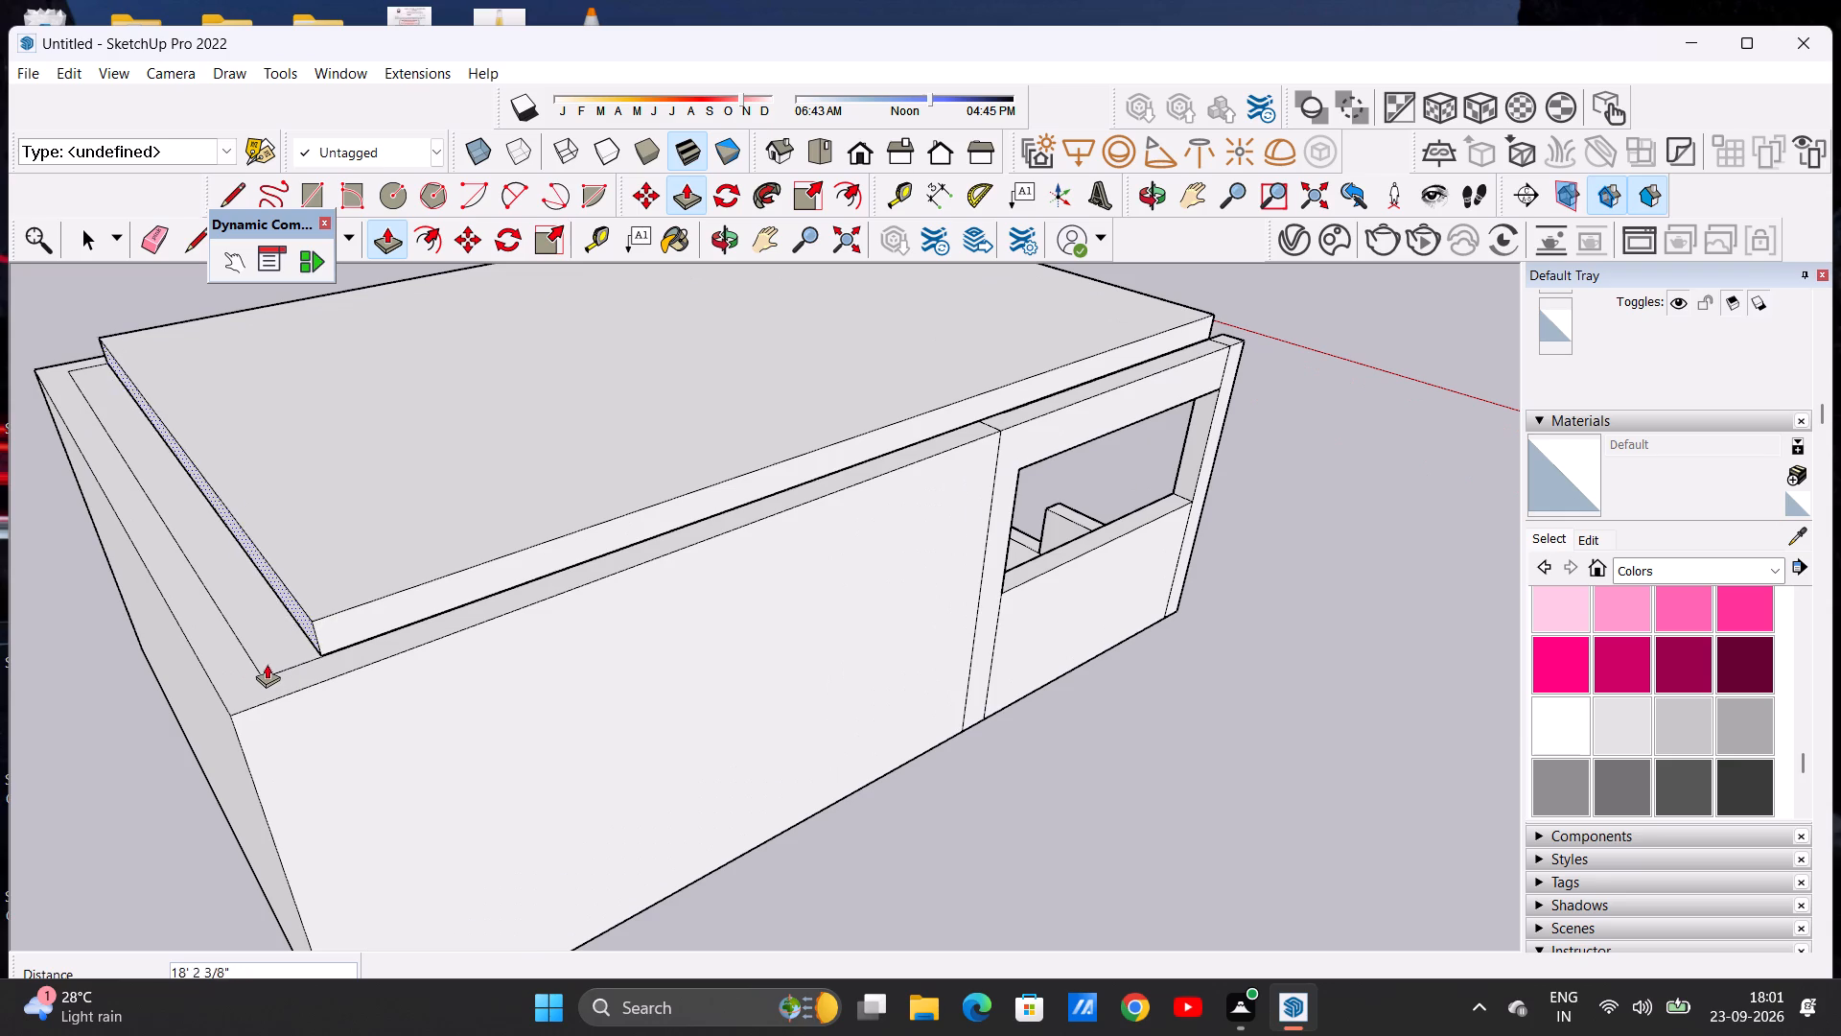
{"action": "left_click", "coordinate": [262, 674]}
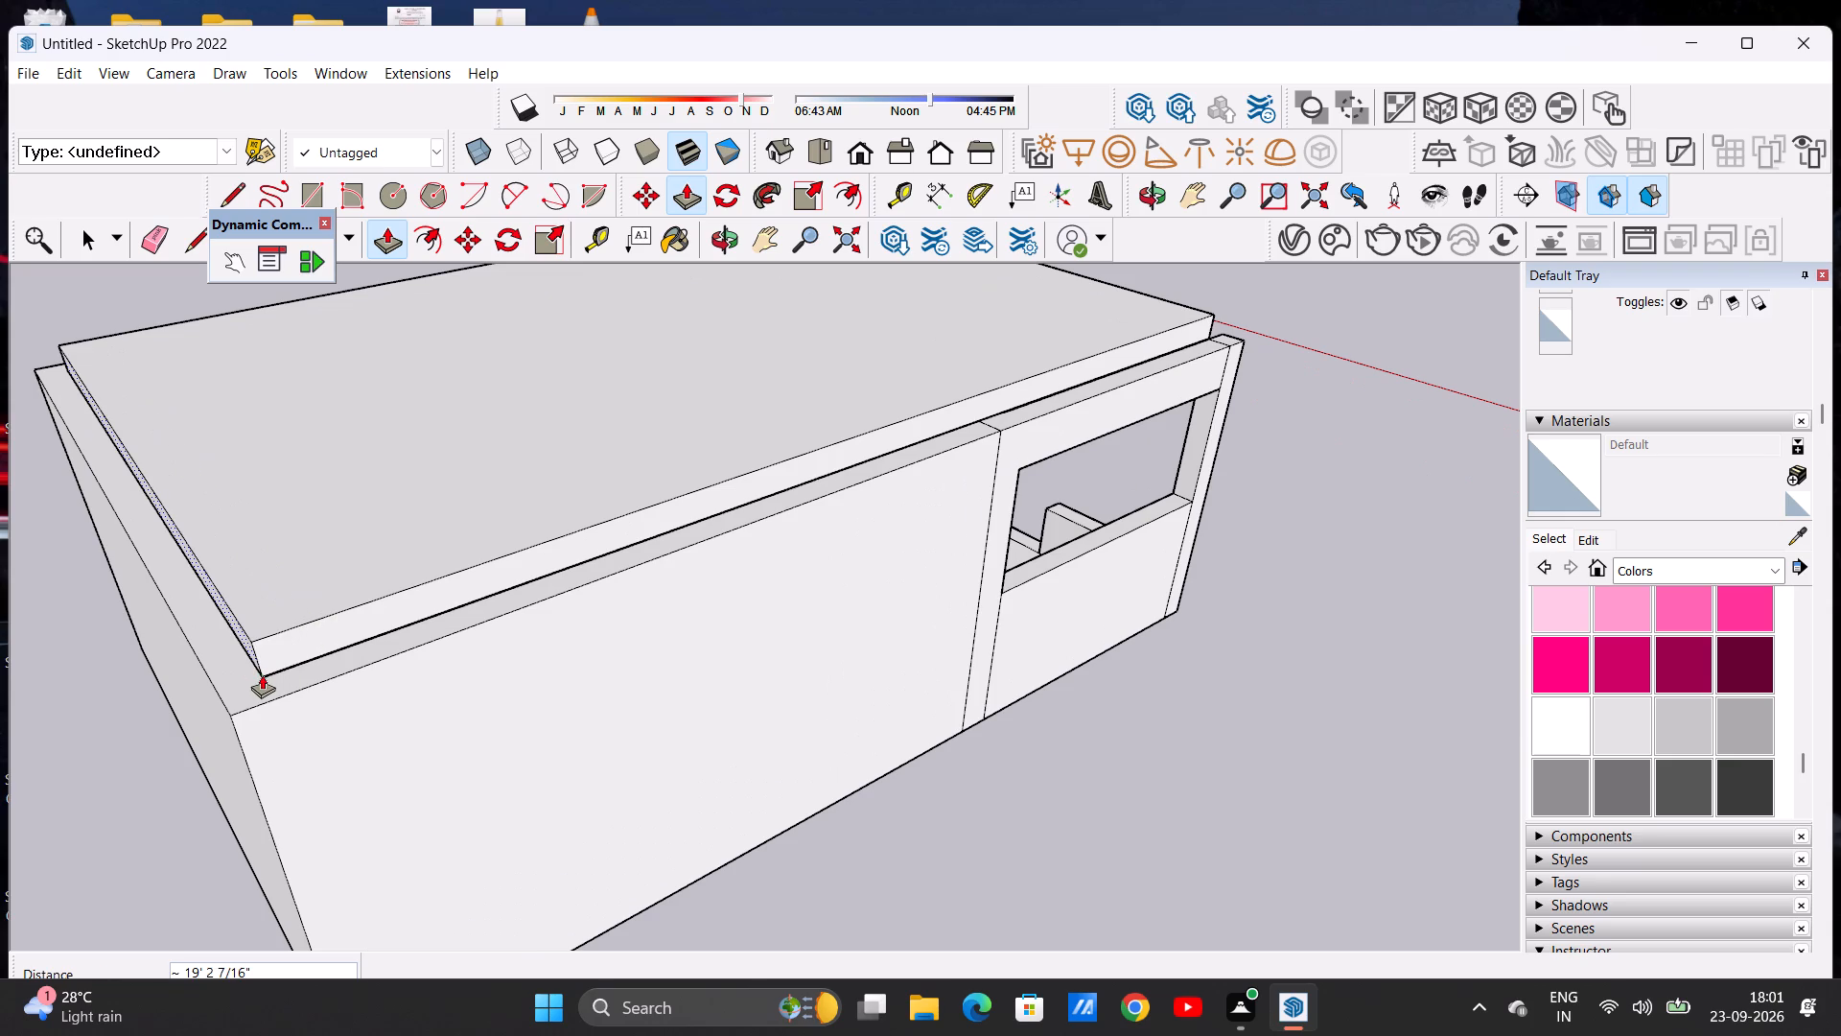
{"action": "key", "text": "space"}
Examine the extended roof slab and the porch's door and window openings from the side and front.
{"action": "scroll", "coordinate": [274, 684], "scroll_direction": "down", "scroll_amount": 11}
{"action": "scroll", "coordinate": [442, 659], "scroll_direction": "up", "scroll_amount": 1}
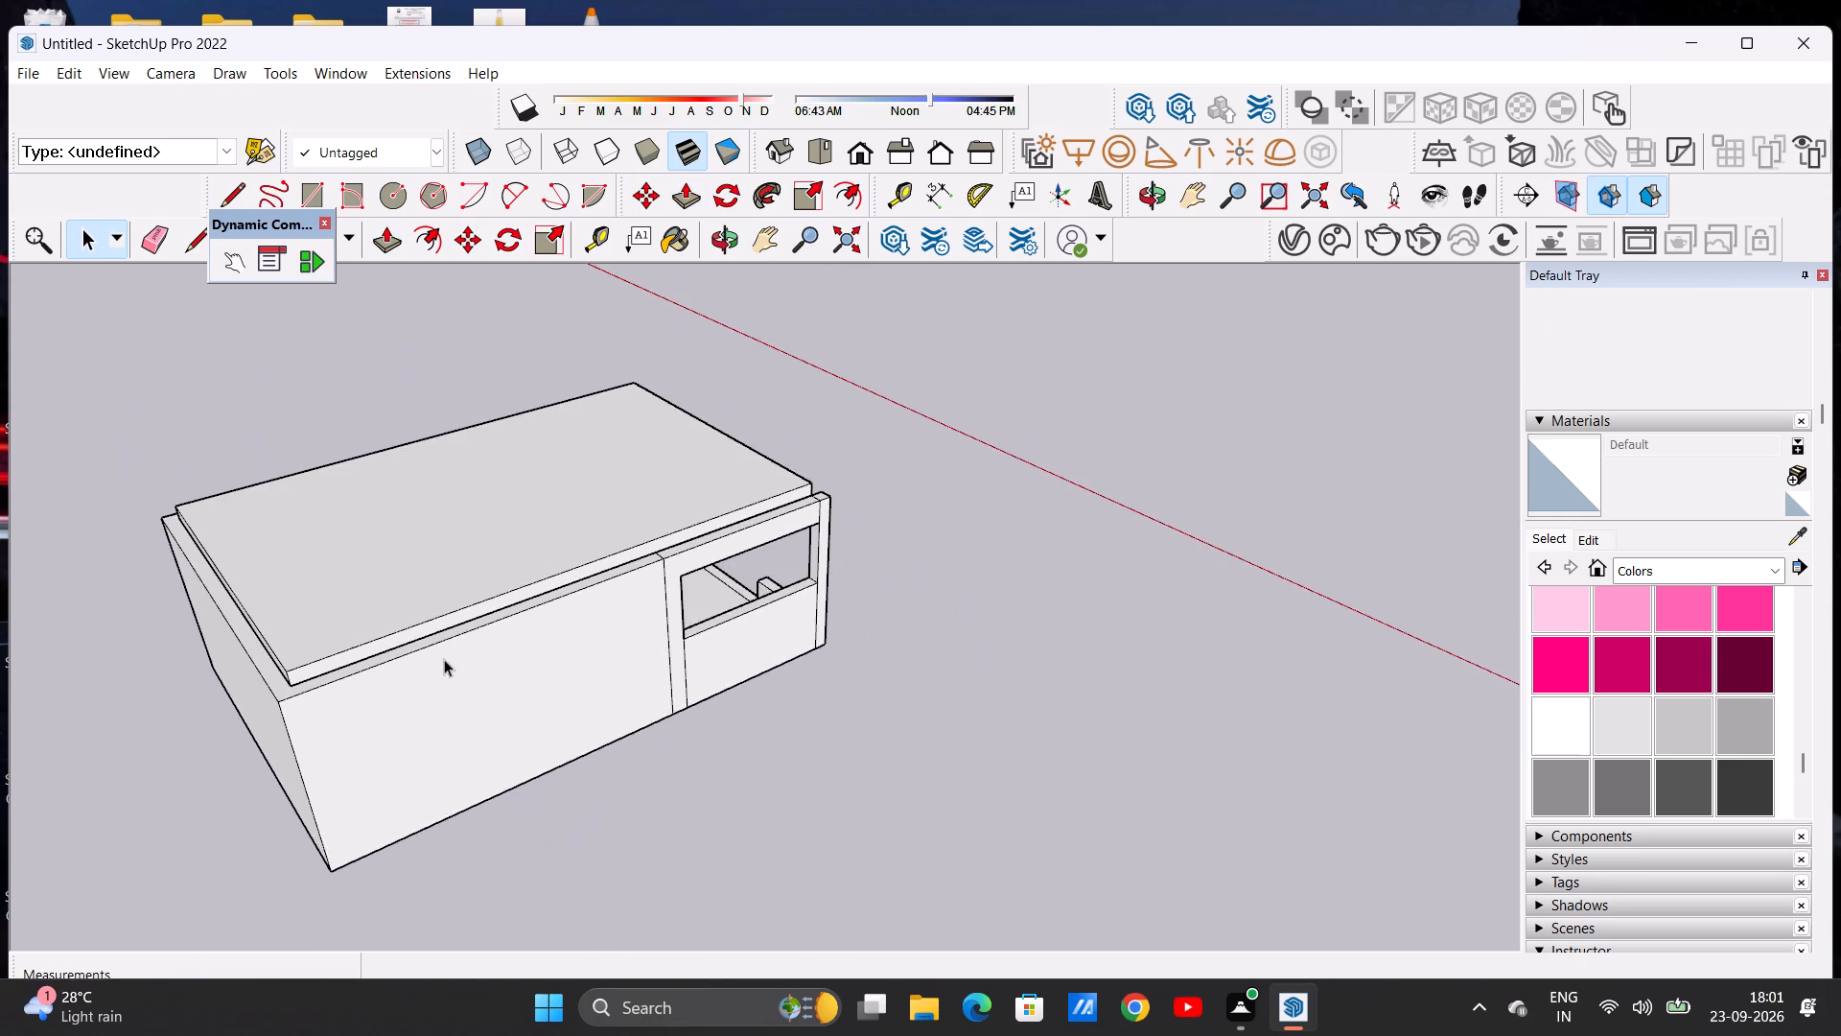
{"action": "scroll", "coordinate": [444, 659], "scroll_direction": "up", "scroll_amount": 1}
{"action": "middle_click_drag", "start_coordinate": [506, 795], "coordinate": [71, 802]}
{"action": "scroll", "coordinate": [82, 788], "scroll_direction": "down", "scroll_amount": 6}
{"action": "middle_click_drag", "start_coordinate": [738, 694], "coordinate": [493, 684]}
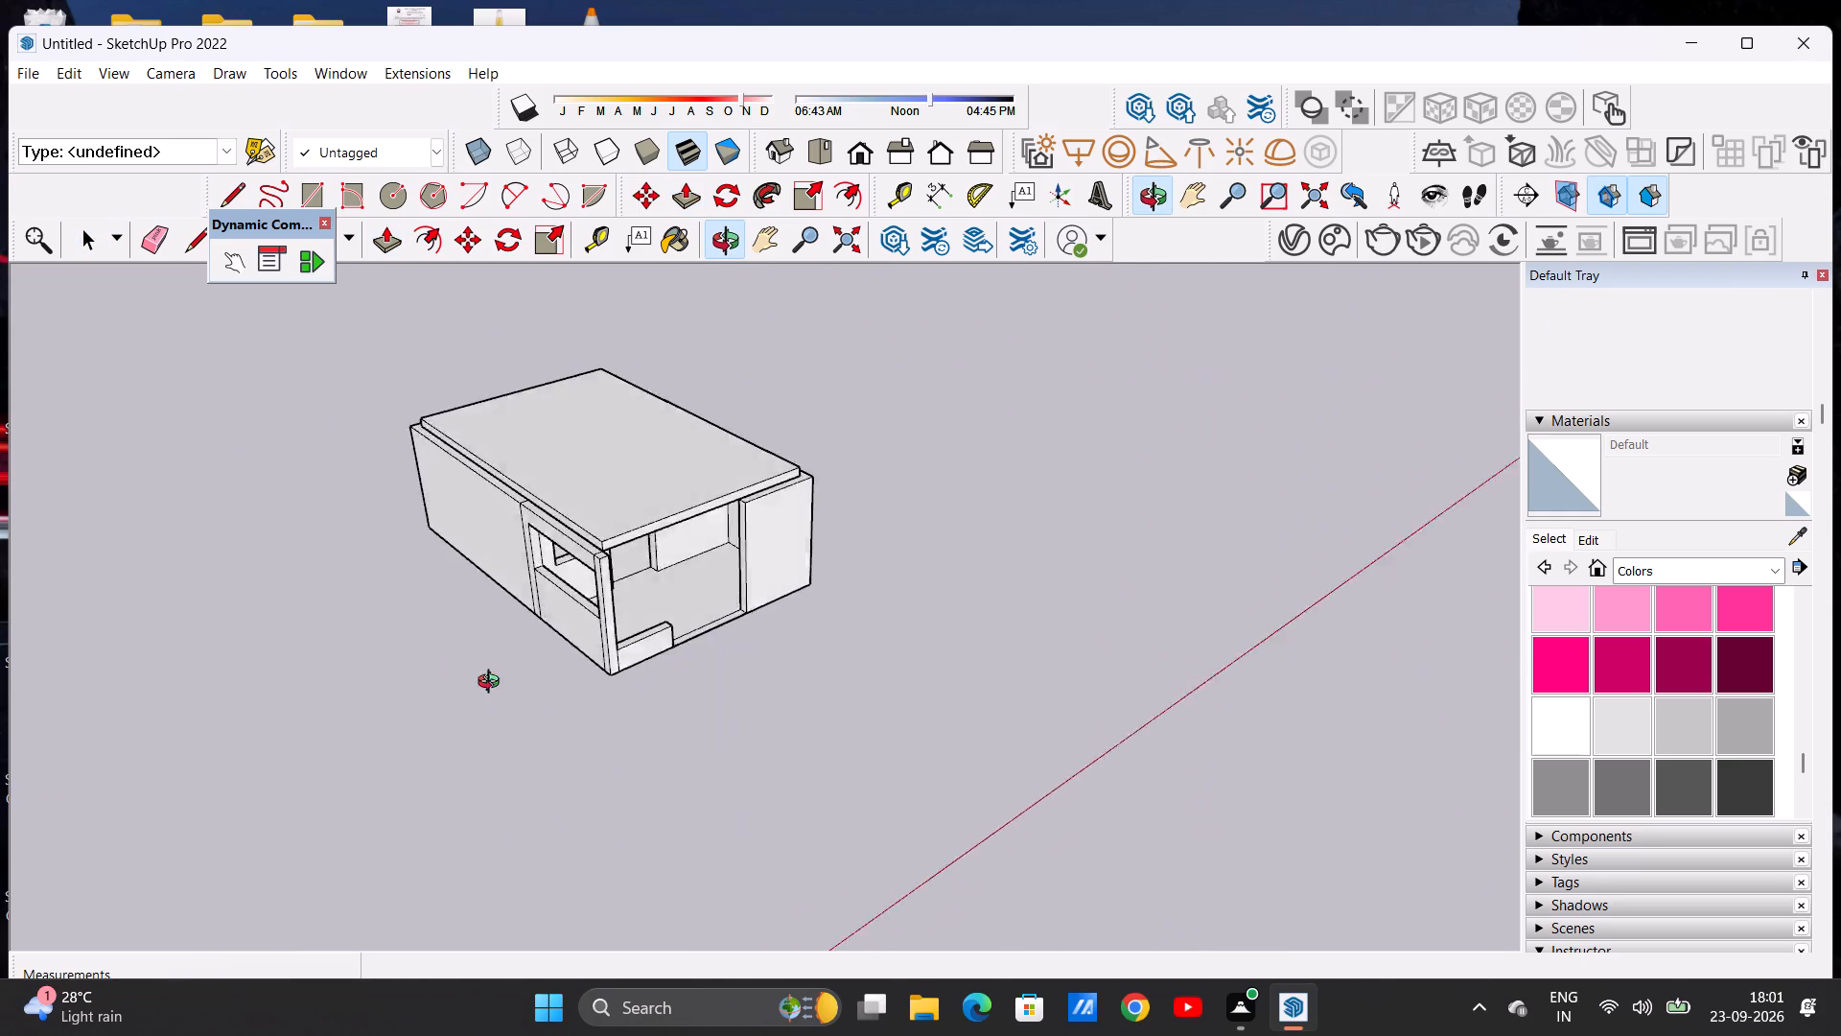
{"action": "middle_click_drag", "start_coordinate": [493, 684], "coordinate": [222, 600]}
{"action": "scroll", "coordinate": [223, 603], "scroll_direction": "down", "scroll_amount": 4}
{"action": "middle_click_drag", "start_coordinate": [568, 594], "coordinate": [582, 492]}
{"action": "scroll", "coordinate": [640, 543], "scroll_direction": "up", "scroll_amount": 3}
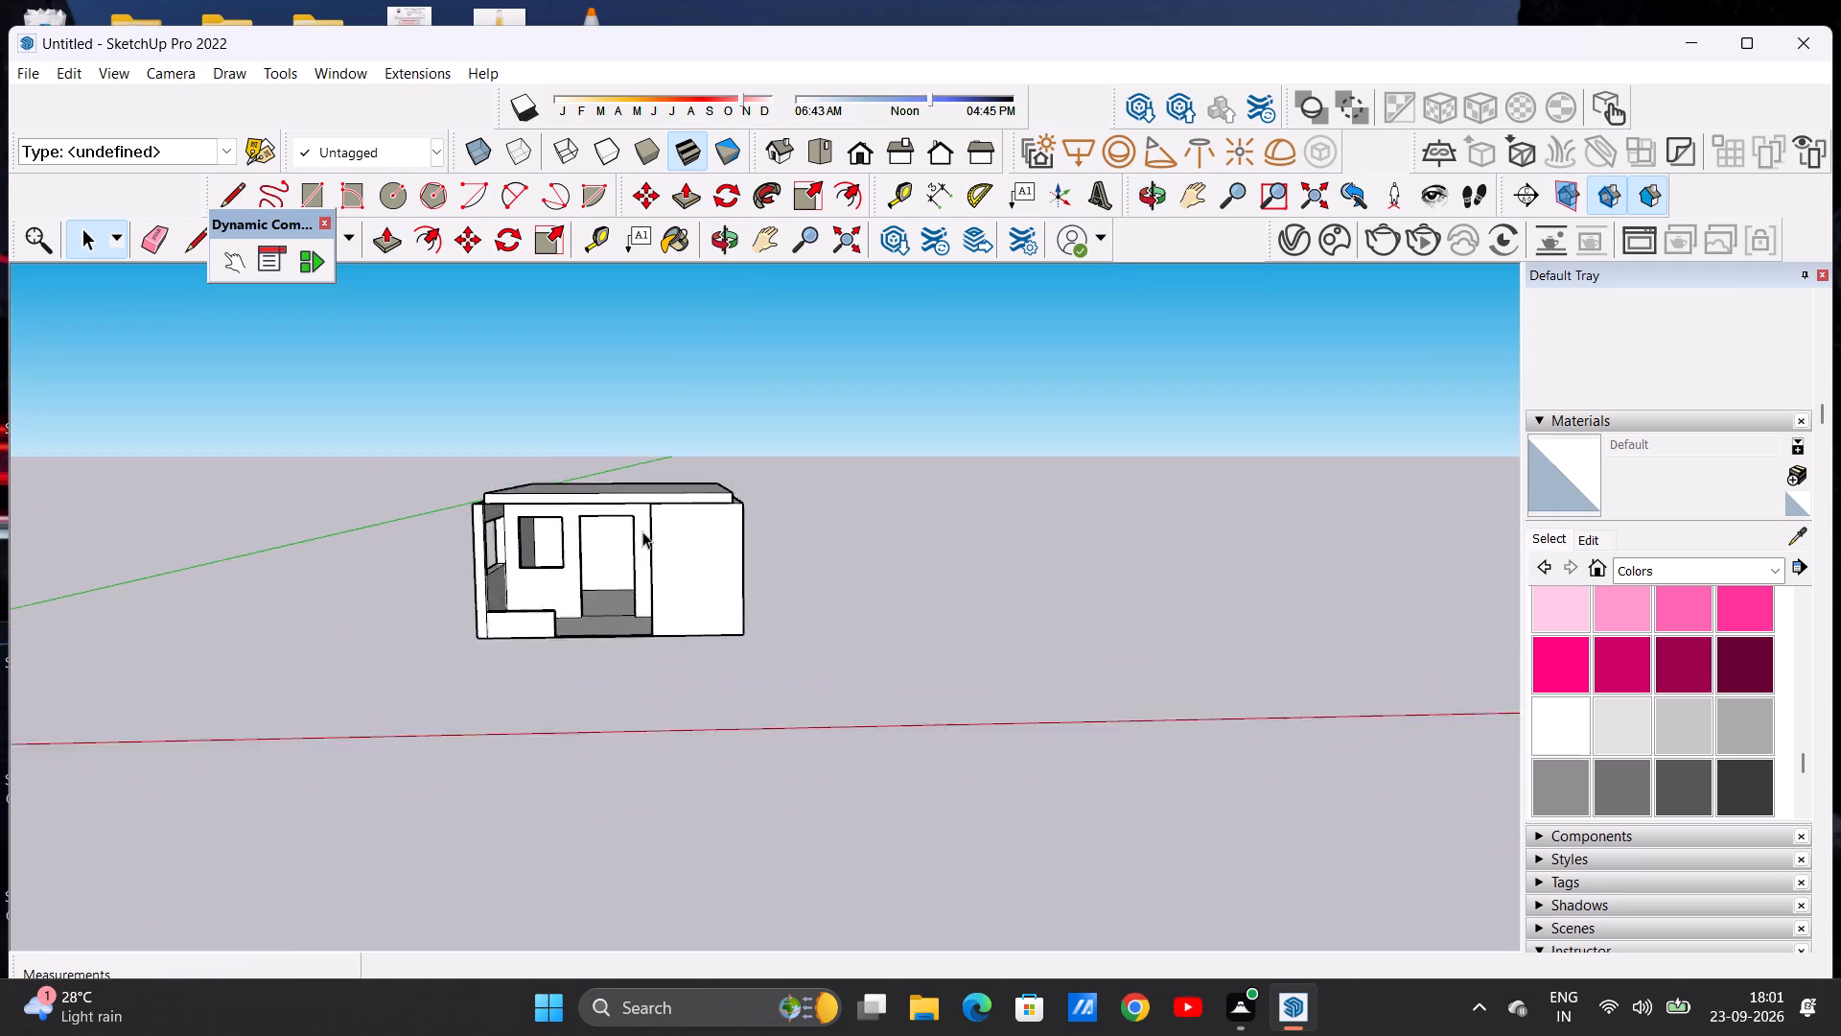
{"action": "scroll", "coordinate": [642, 531], "scroll_direction": "up", "scroll_amount": 7}
{"action": "scroll", "coordinate": [540, 603], "scroll_direction": "down", "scroll_amount": 3}
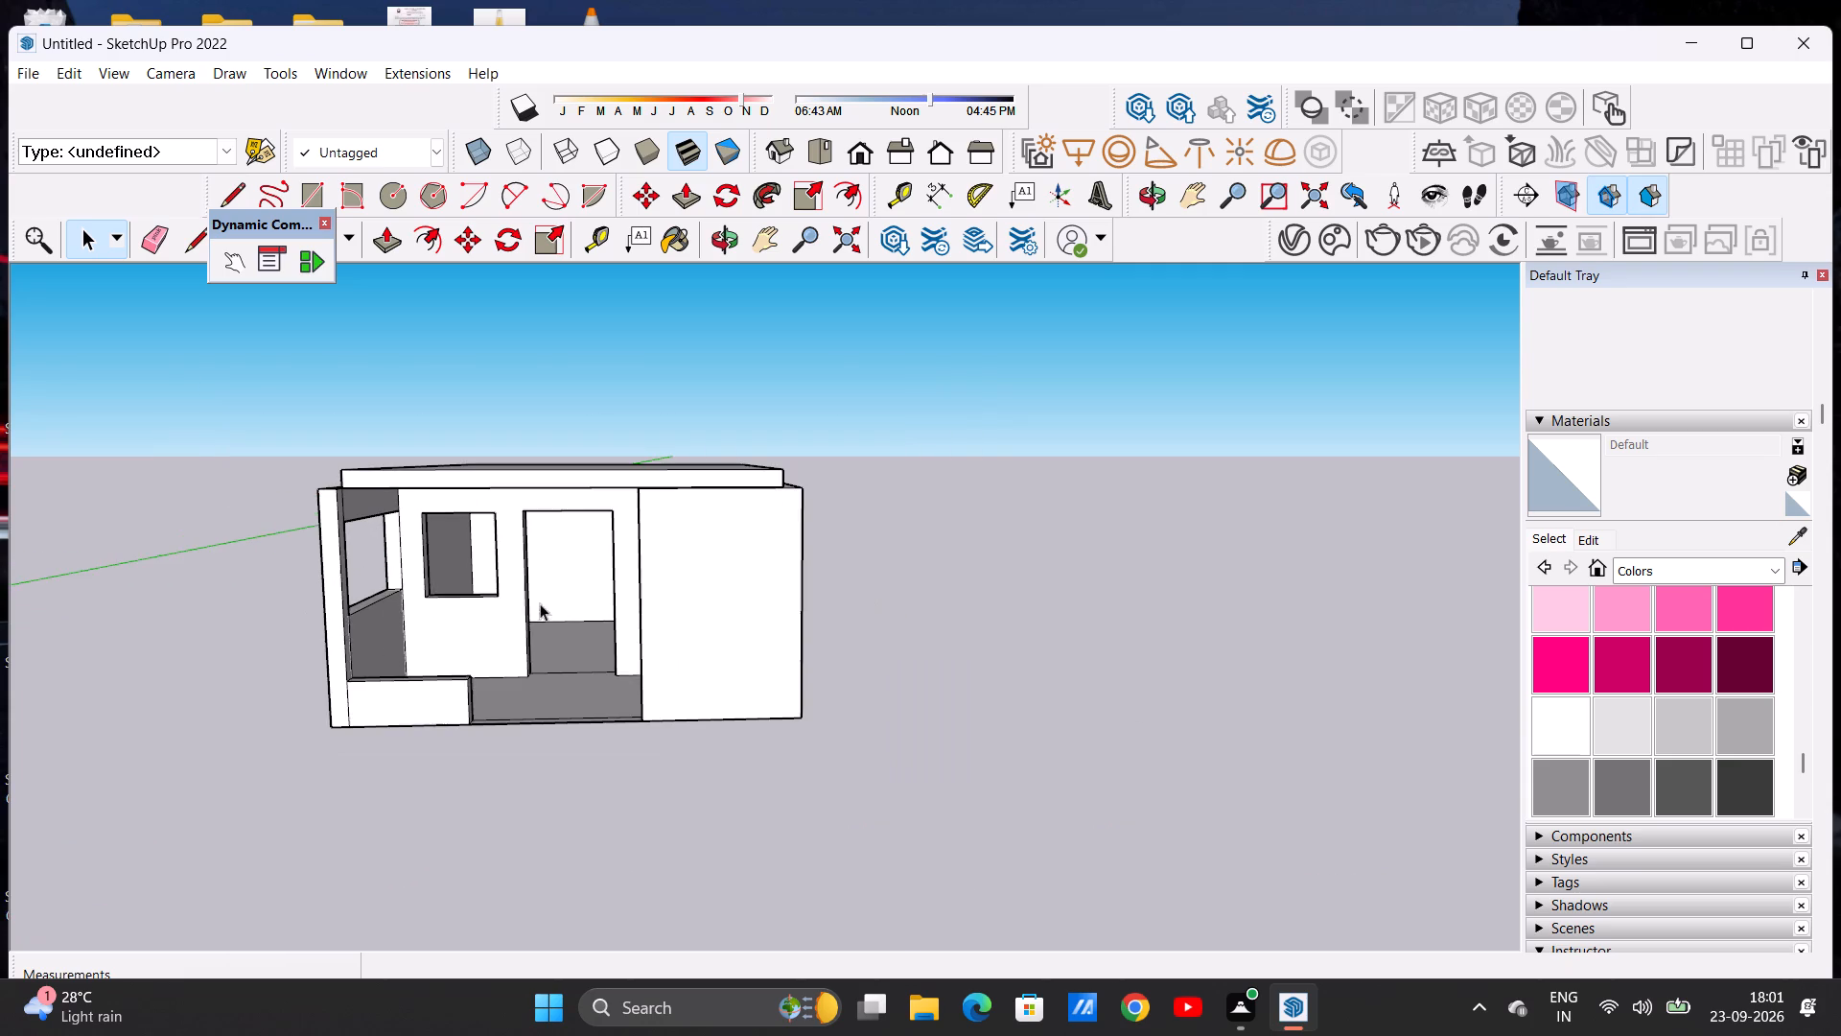
{"action": "scroll", "coordinate": [641, 493], "scroll_direction": "up", "scroll_amount": 8}
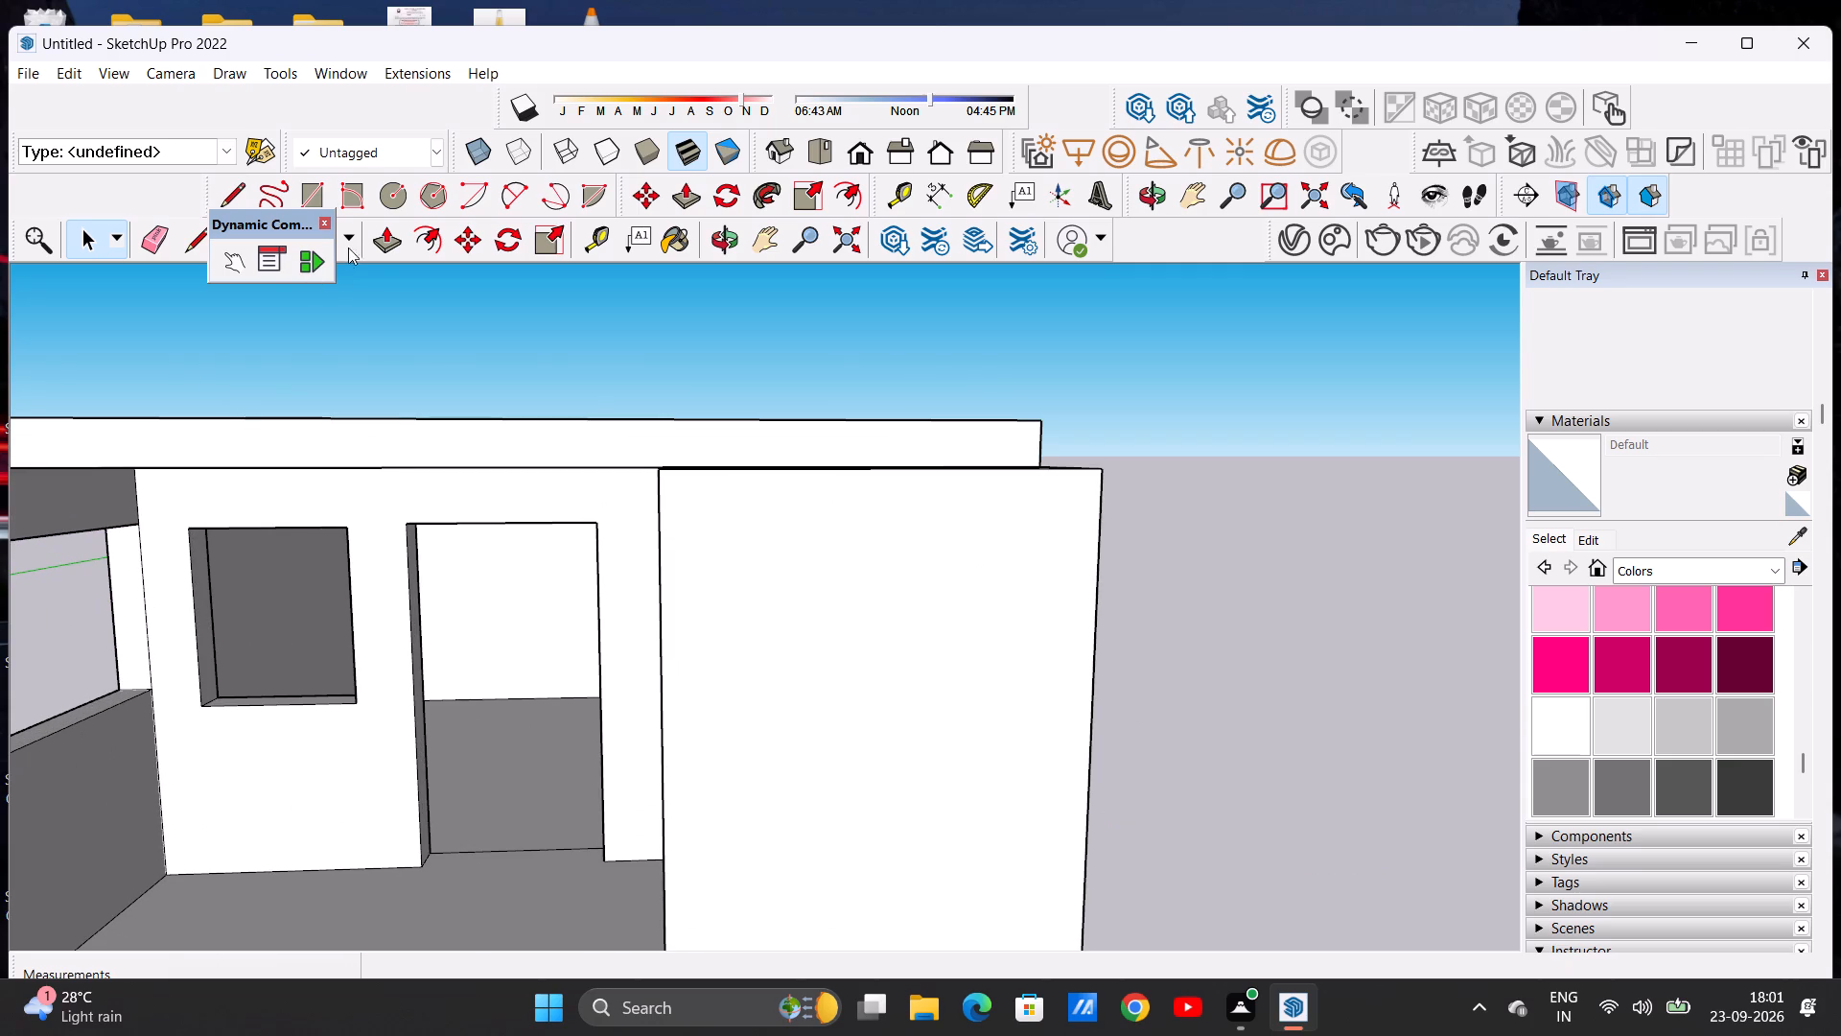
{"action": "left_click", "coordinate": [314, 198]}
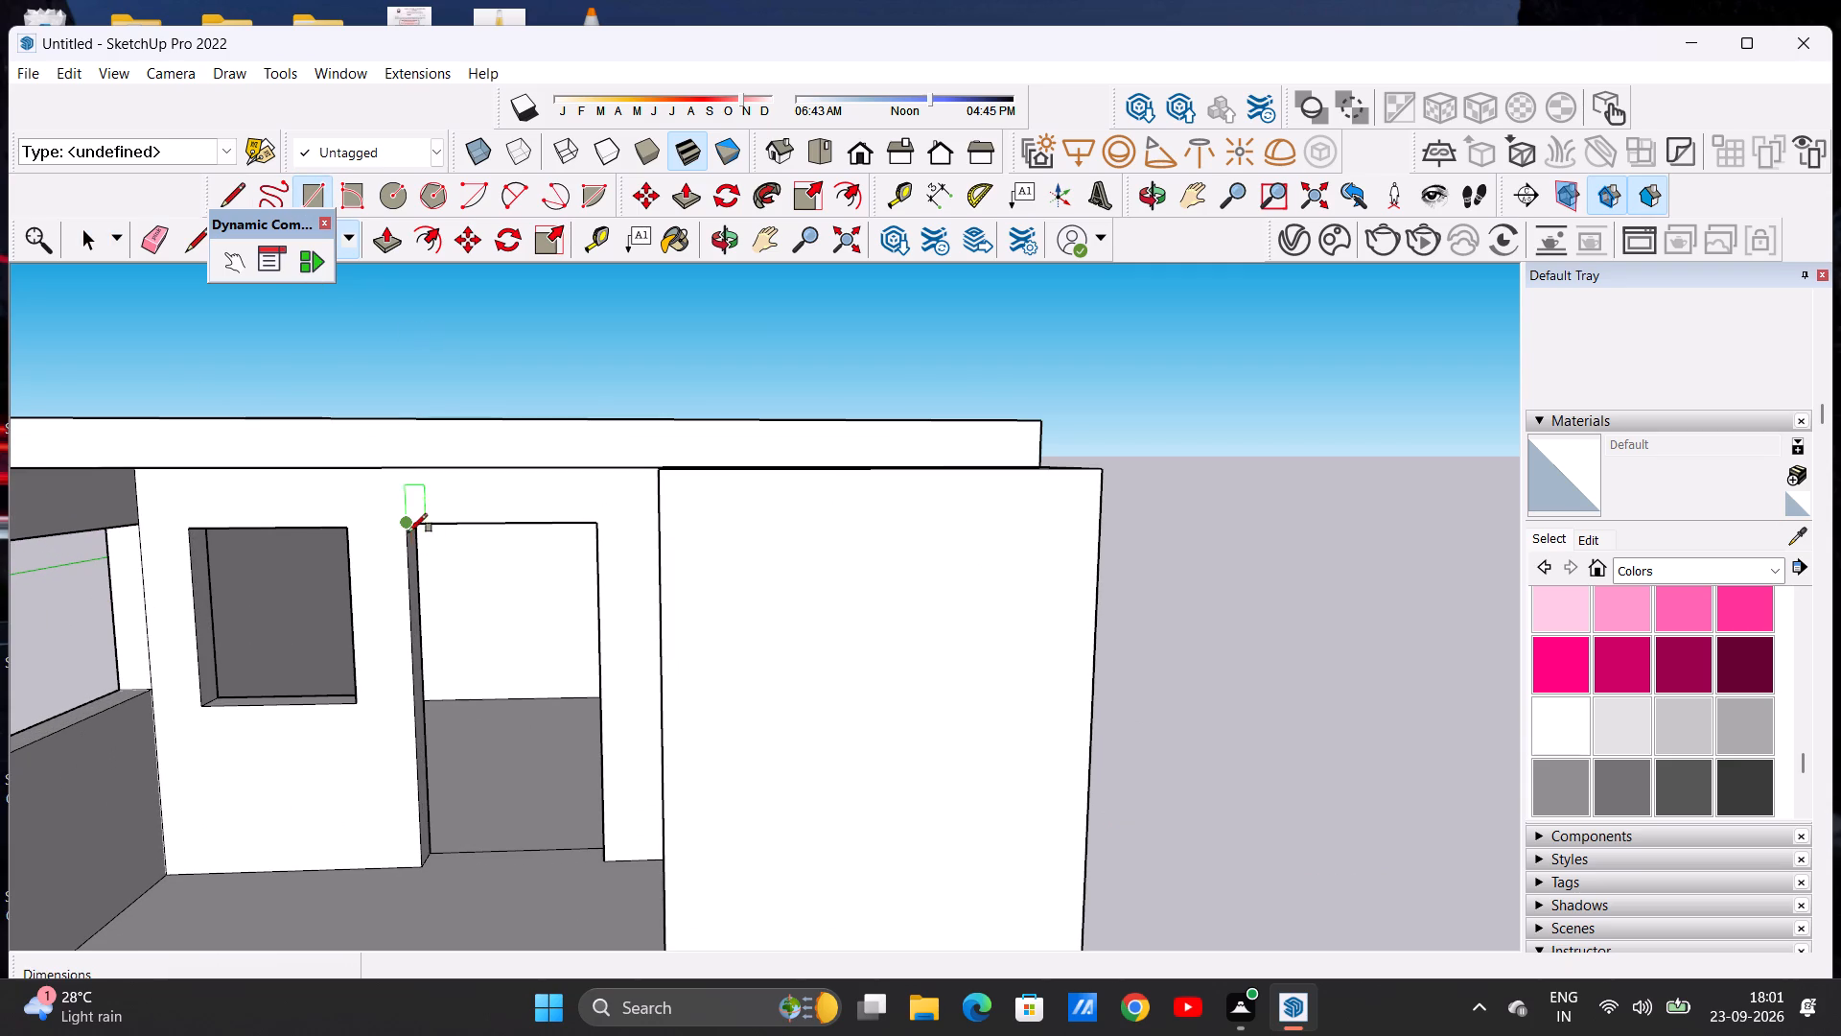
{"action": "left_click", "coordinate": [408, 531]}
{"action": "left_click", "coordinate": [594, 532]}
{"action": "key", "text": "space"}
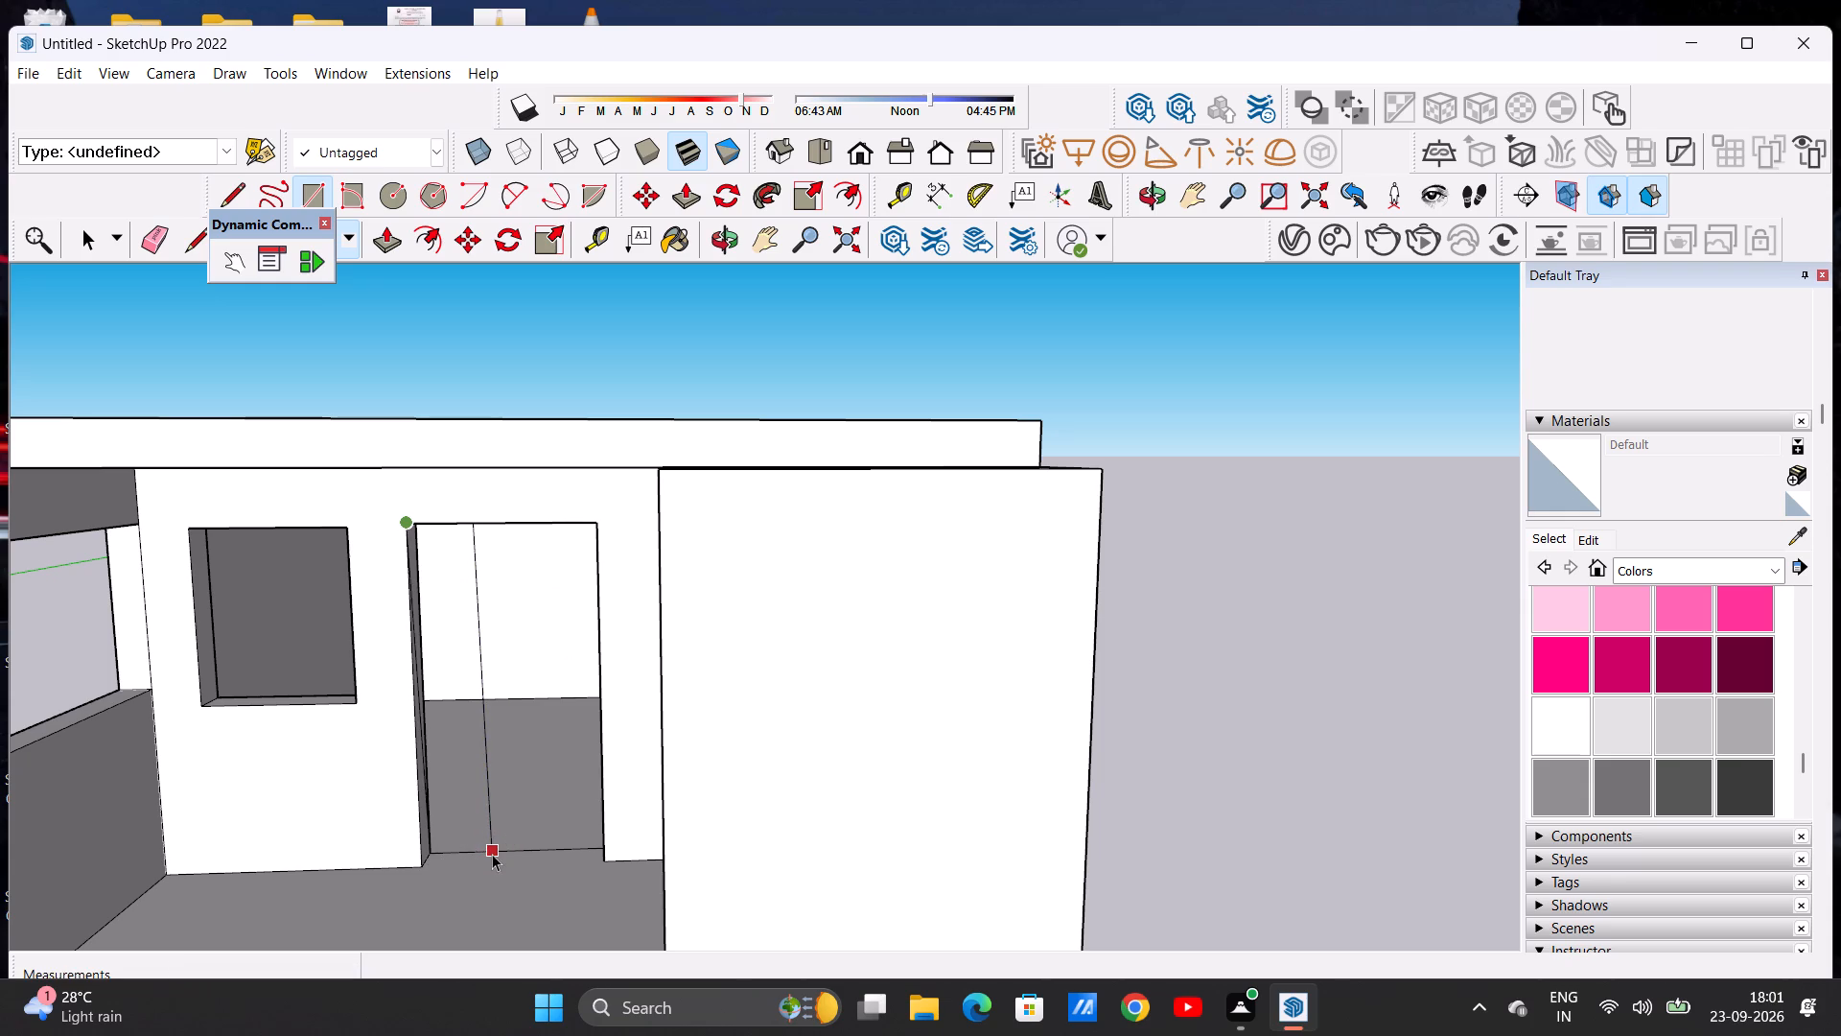
Draw a line between the door opening's two bottom corners to close it with a face.
{"action": "left_click", "coordinate": [228, 179]}
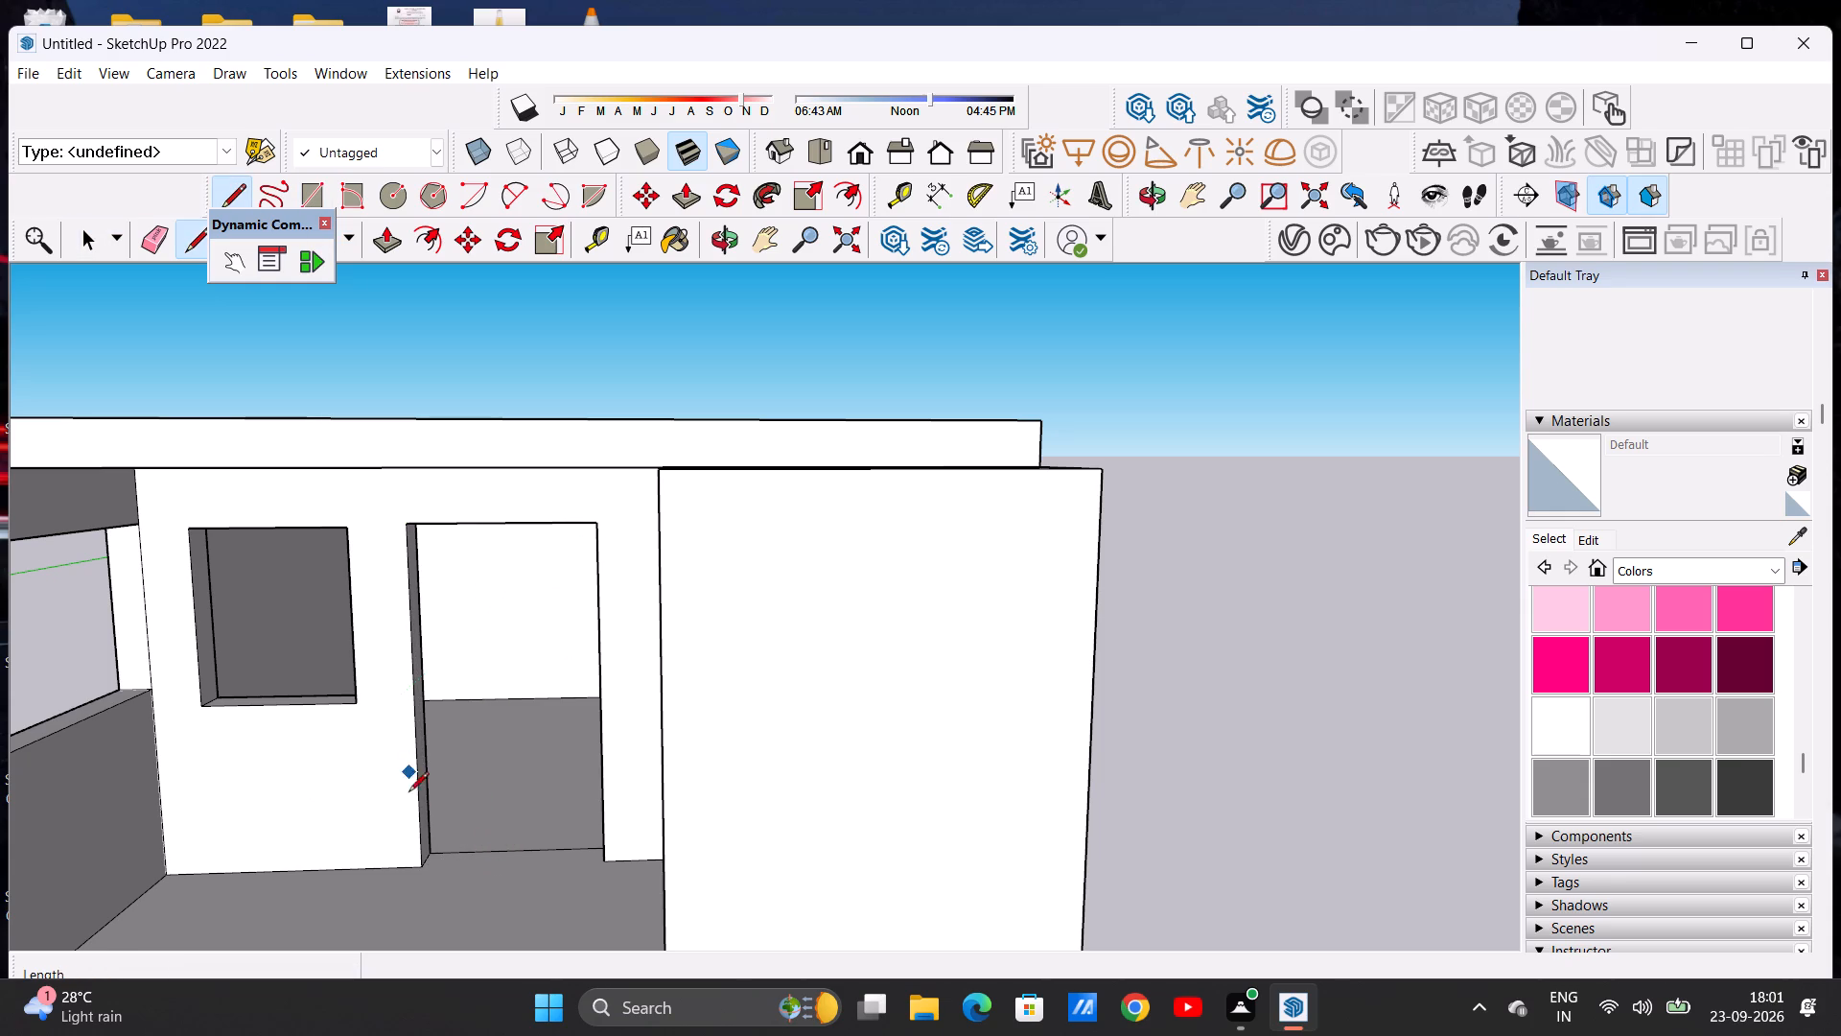
{"action": "scroll", "coordinate": [454, 871], "scroll_direction": "up", "scroll_amount": 2}
{"action": "left_click", "coordinate": [414, 866]}
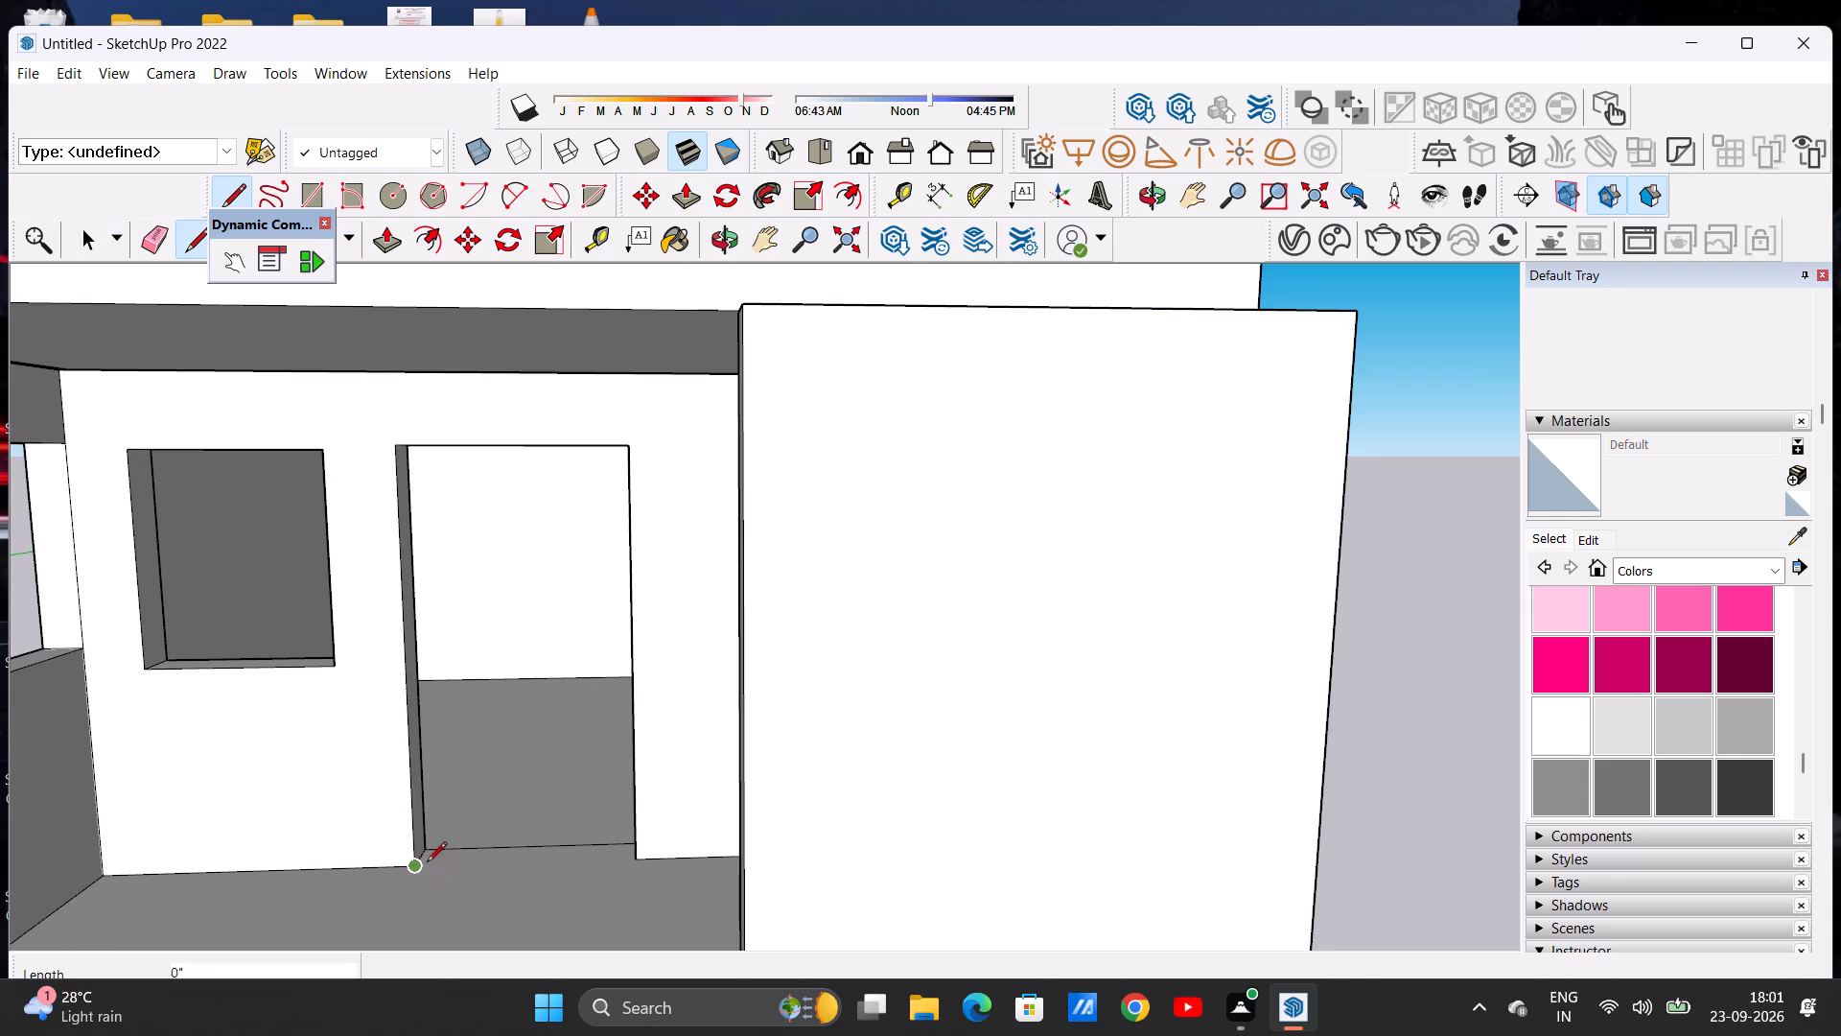
{"action": "left_click", "coordinate": [628, 864]}
{"action": "scroll", "coordinate": [625, 867], "scroll_direction": "down", "scroll_amount": 5}
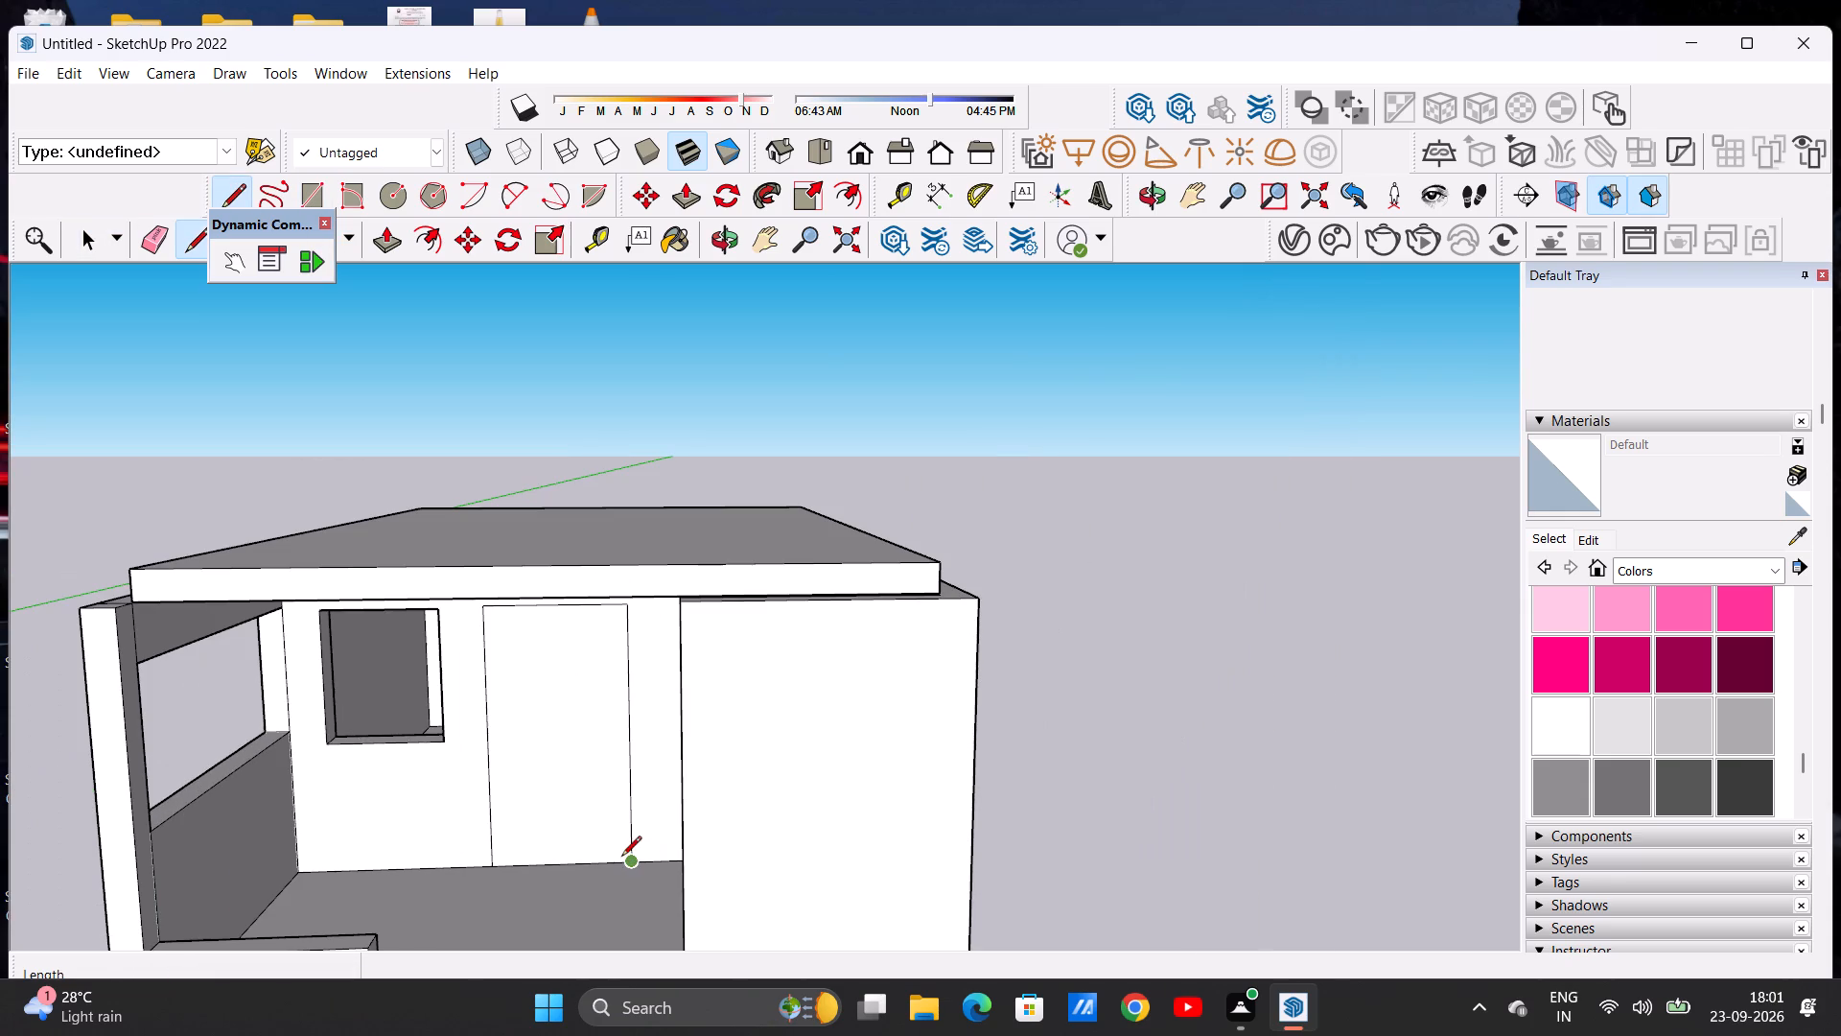
{"action": "key", "text": "space"}
Offset the door face's outline inward on all four sides to form a narrow frame border.
{"action": "scroll", "coordinate": [835, 653], "scroll_direction": "down", "scroll_amount": 8}
{"action": "scroll", "coordinate": [1027, 605], "scroll_direction": "up", "scroll_amount": 4}
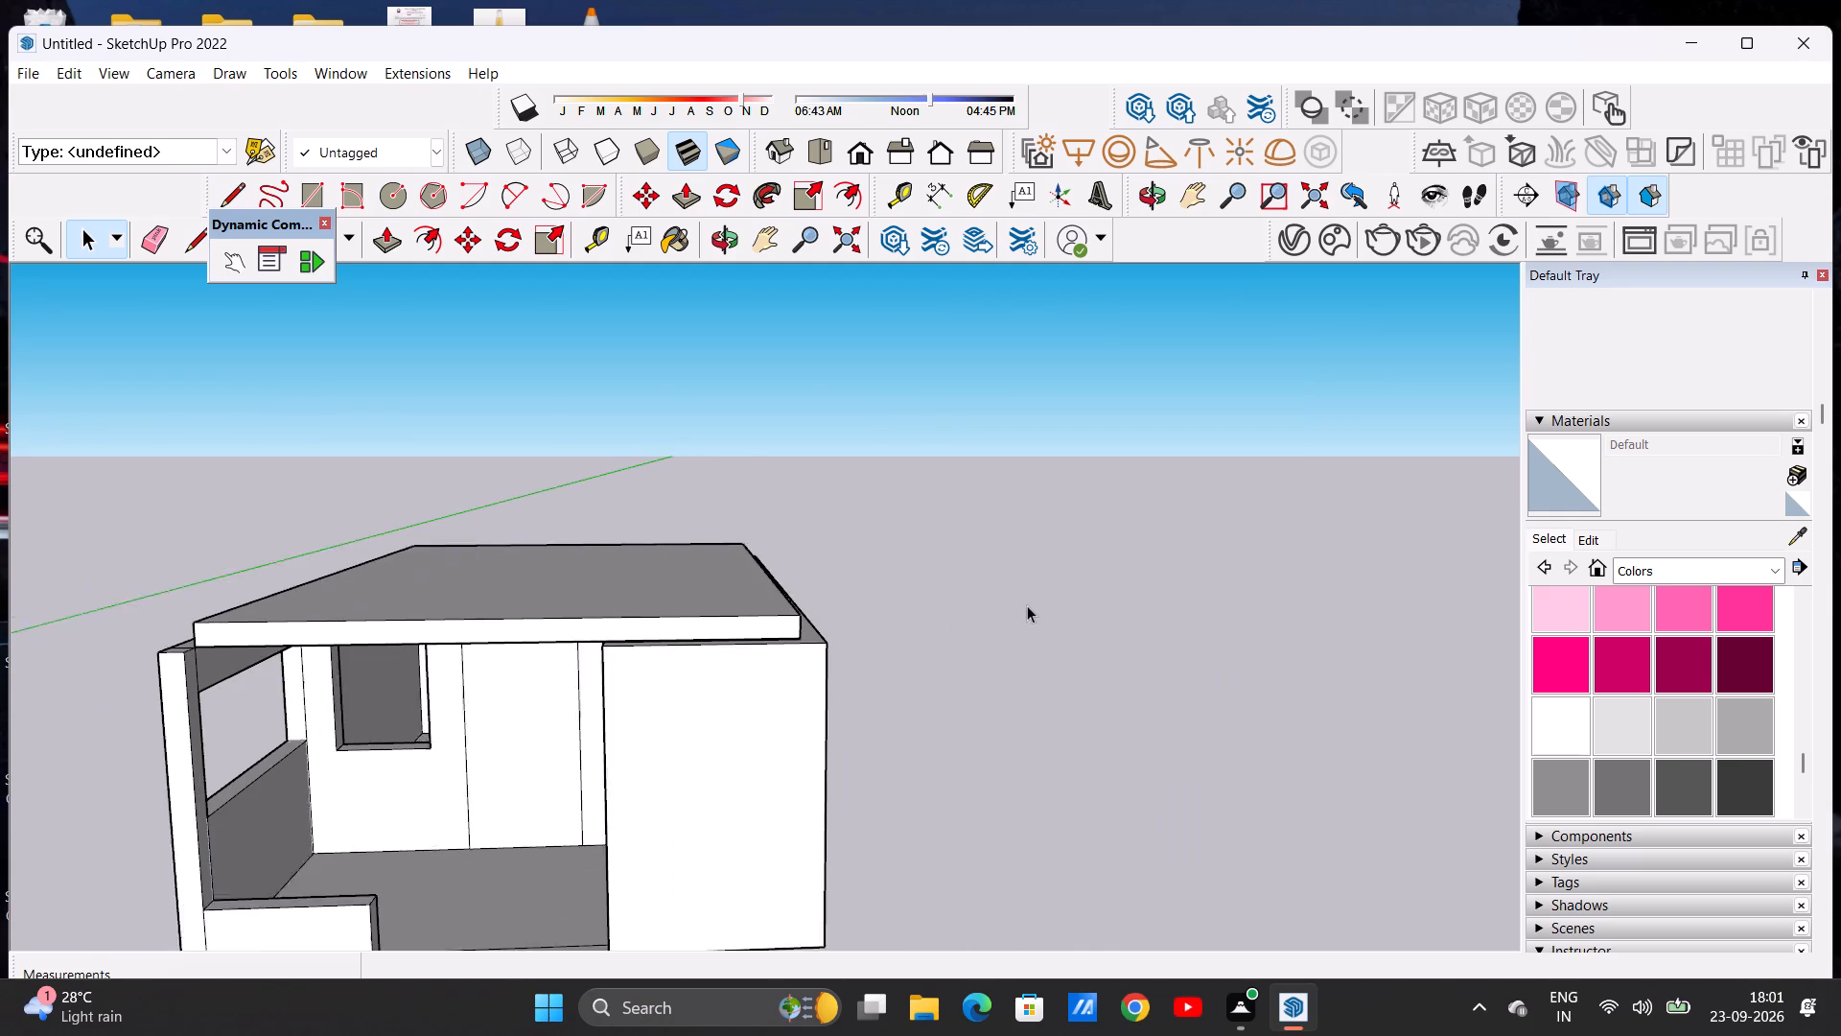
{"action": "scroll", "coordinate": [1027, 605], "scroll_direction": "up", "scroll_amount": 2}
{"action": "left_click", "coordinate": [417, 235]}
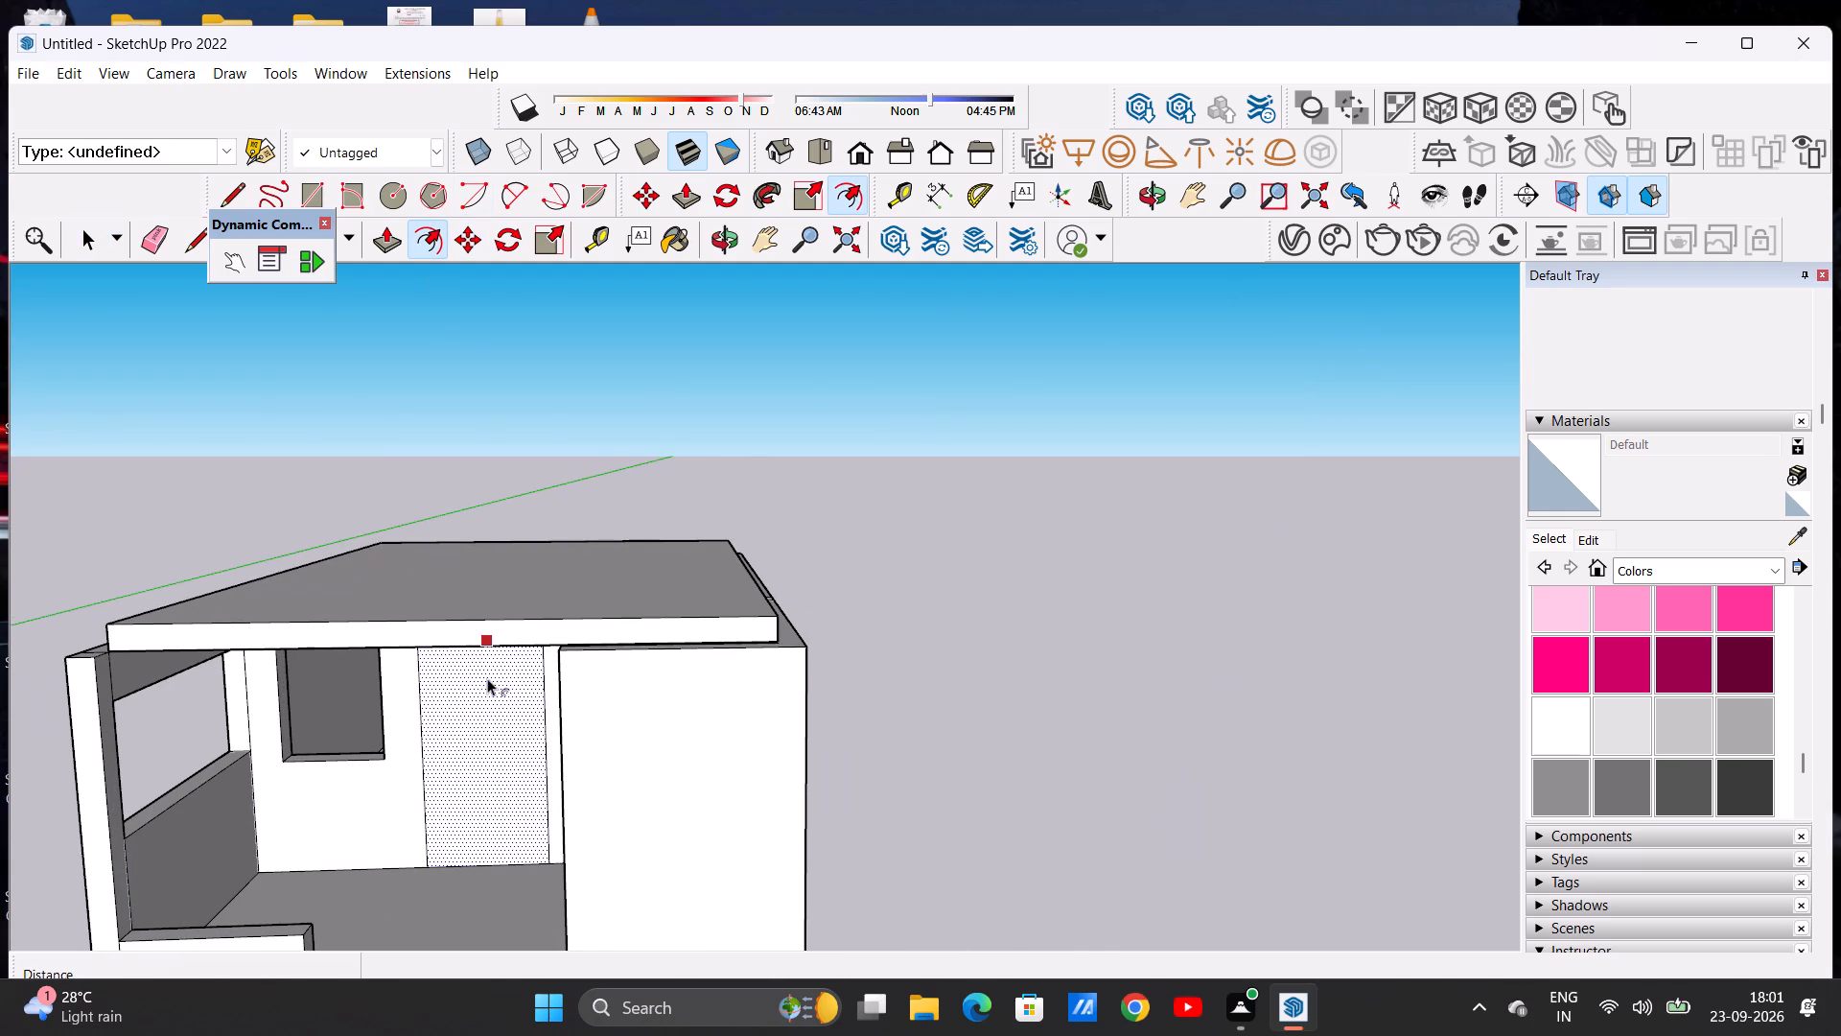
{"action": "scroll", "coordinate": [500, 743], "scroll_direction": "up", "scroll_amount": 8}
{"action": "left_click", "coordinate": [429, 523]}
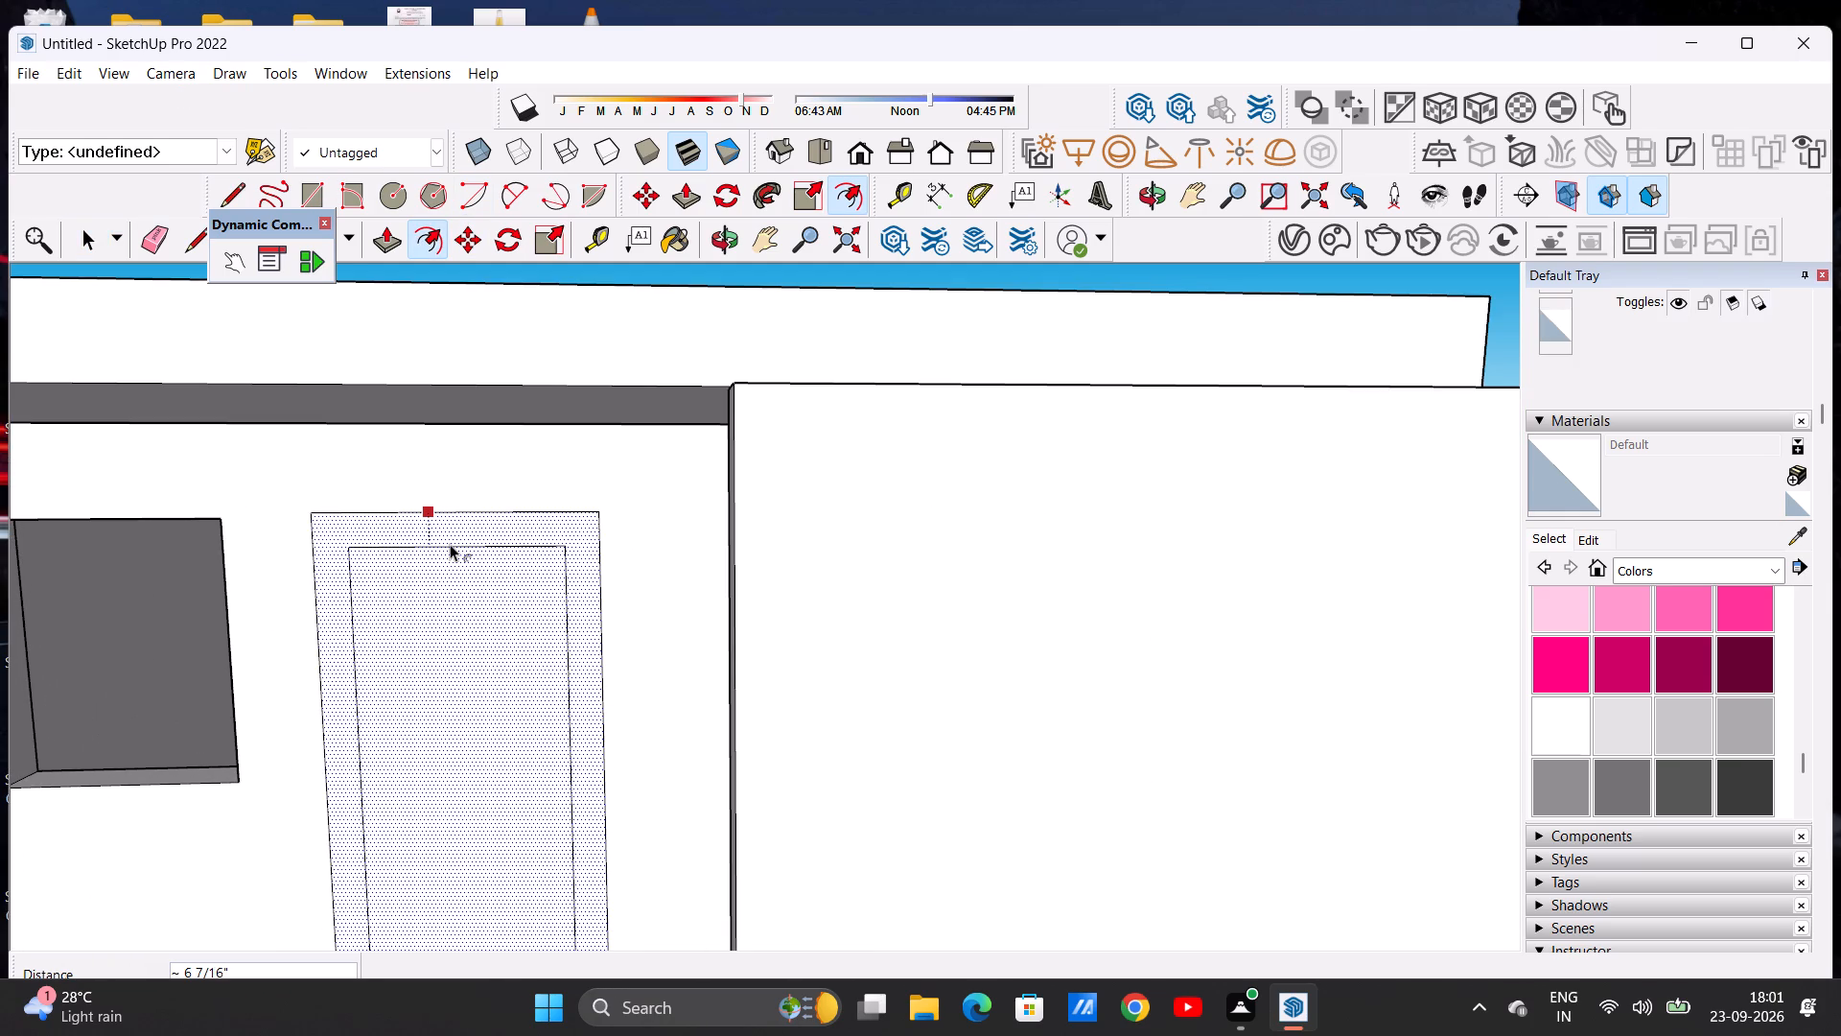
{"action": "left_click", "coordinate": [449, 534]}
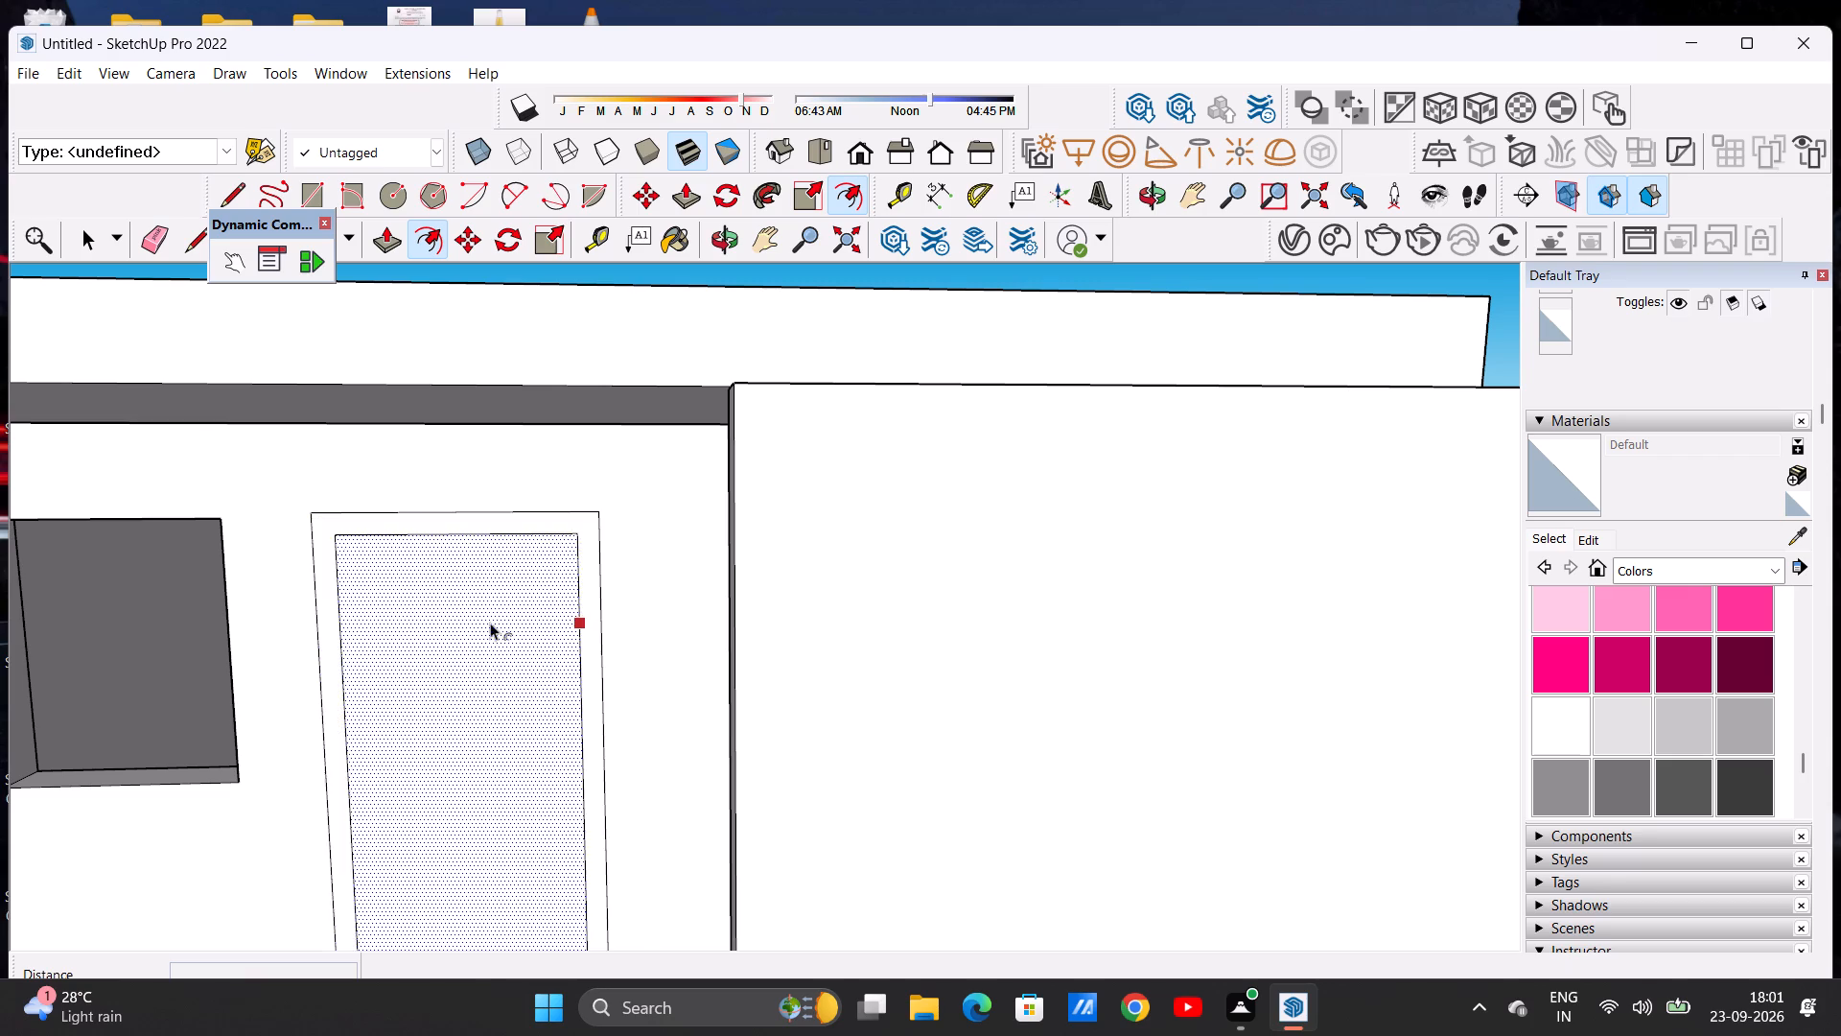
{"action": "scroll", "coordinate": [490, 623], "scroll_direction": "down", "scroll_amount": 5}
{"action": "key", "text": "space"}
{"action": "key", "text": "space"}
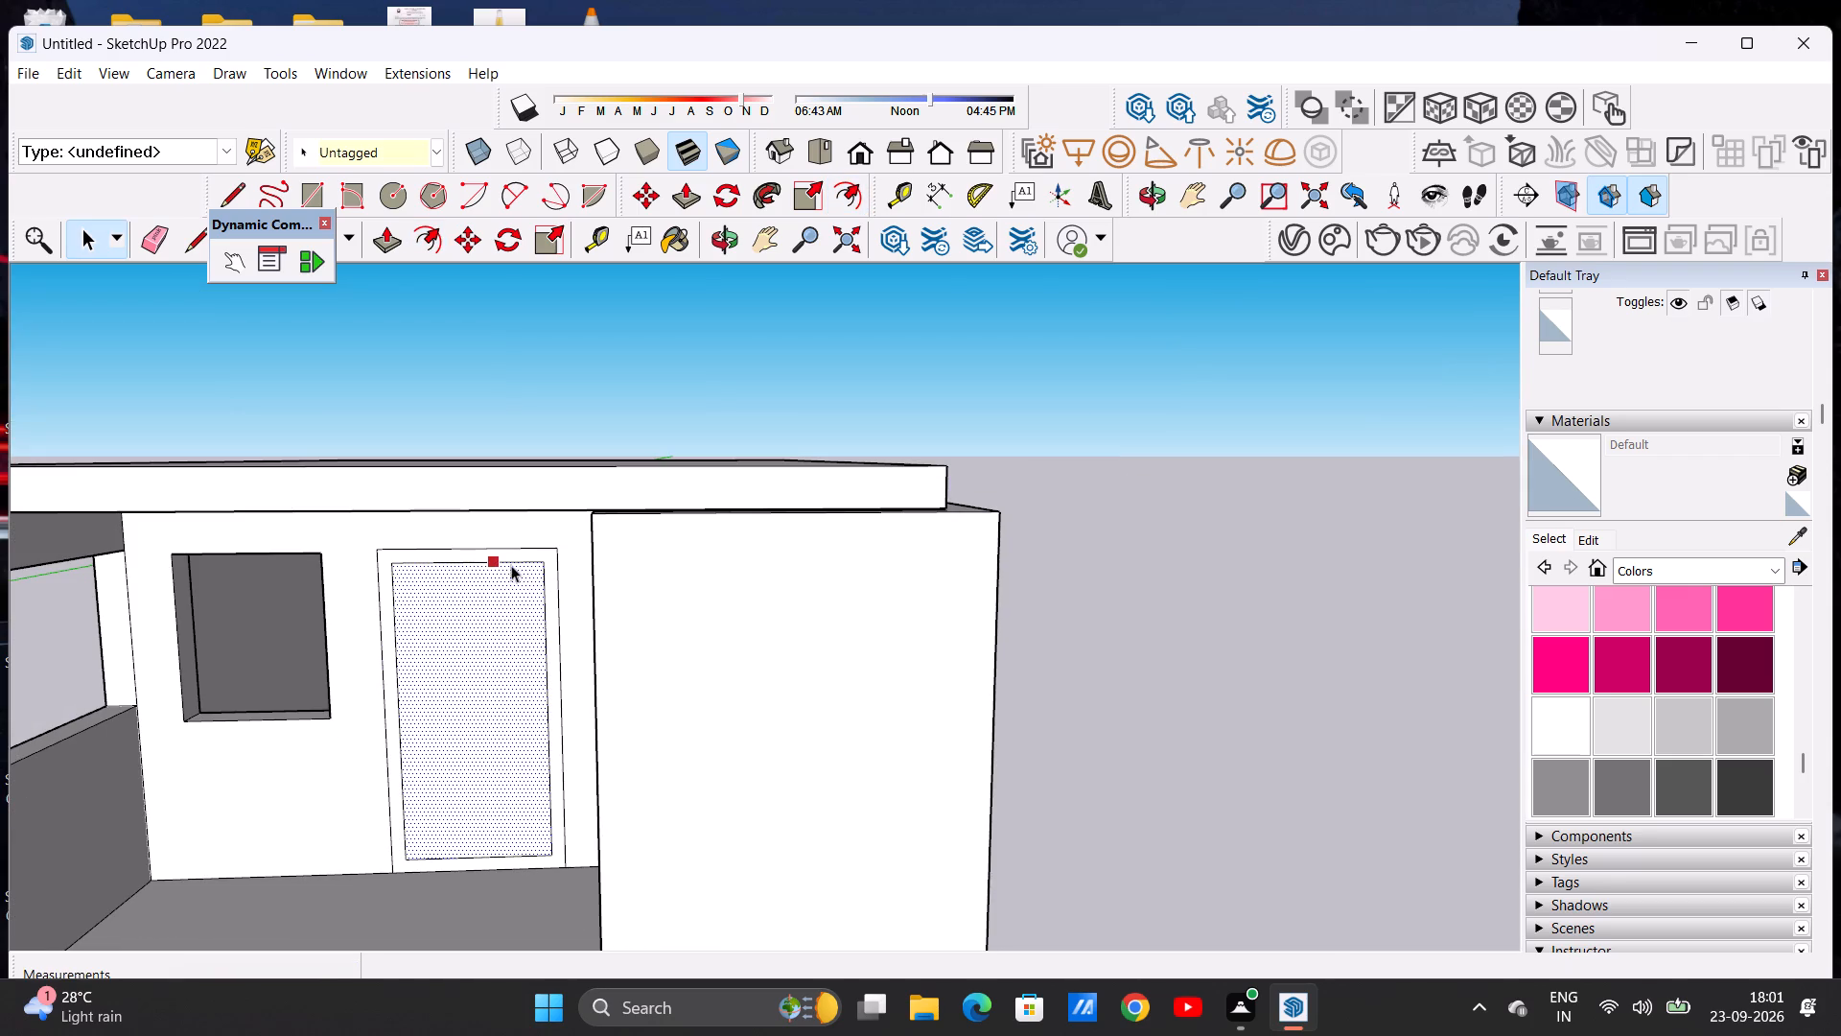
{"action": "left_click", "coordinate": [1173, 655]}
Examine the framed door face and the roof slab above it from several angles.
{"action": "scroll", "coordinate": [111, 622], "scroll_direction": "down", "scroll_amount": 12}
{"action": "scroll", "coordinate": [298, 598], "scroll_direction": "up", "scroll_amount": 2}
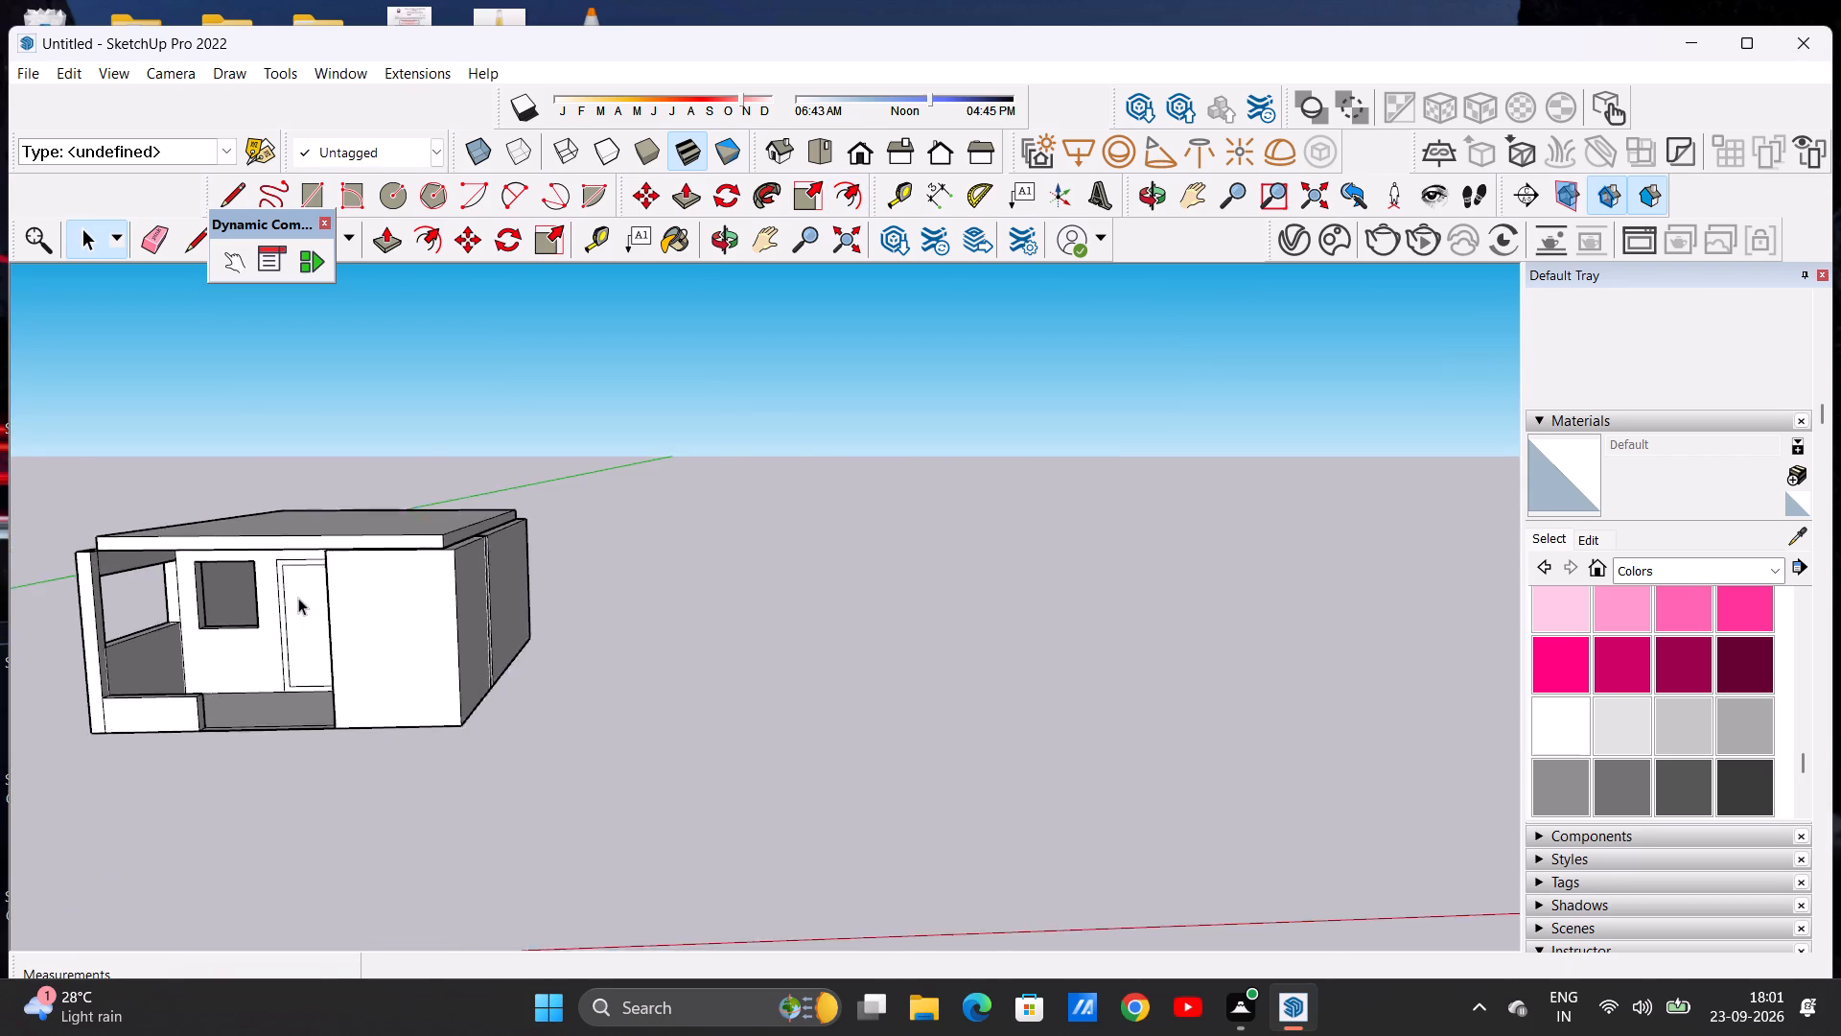
{"action": "scroll", "coordinate": [298, 598], "scroll_direction": "up", "scroll_amount": 4}
{"action": "middle_click_drag", "start_coordinate": [276, 613], "coordinate": [365, 645]}
{"action": "scroll", "coordinate": [385, 550], "scroll_direction": "down", "scroll_amount": 8}
{"action": "middle_click_drag", "start_coordinate": [351, 670], "coordinate": [303, 597]}
{"action": "scroll", "coordinate": [305, 576], "scroll_direction": "up", "scroll_amount": 9}
{"action": "middle_click_drag", "start_coordinate": [386, 613], "coordinate": [348, 839]}
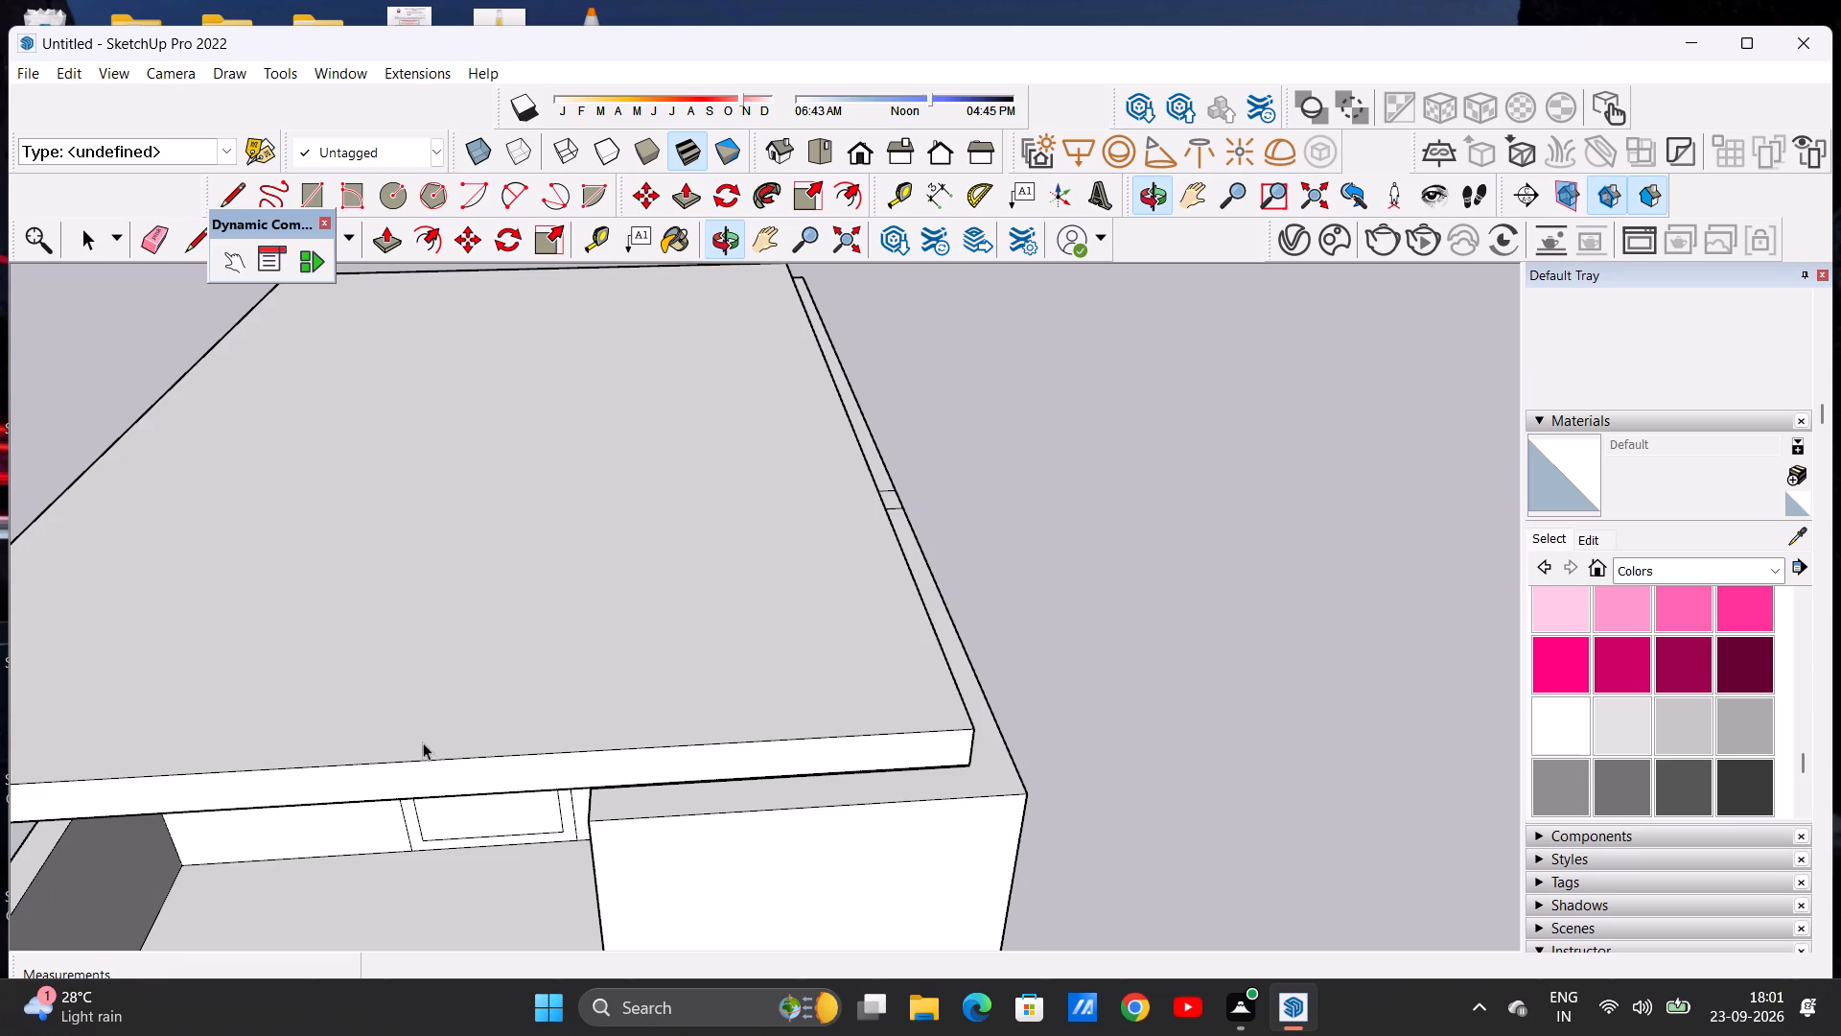
{"action": "scroll", "coordinate": [423, 742], "scroll_direction": "down", "scroll_amount": 4}
{"action": "middle_click_drag", "start_coordinate": [410, 822], "coordinate": [463, 615]}
{"action": "scroll", "coordinate": [529, 498], "scroll_direction": "up", "scroll_amount": 2}
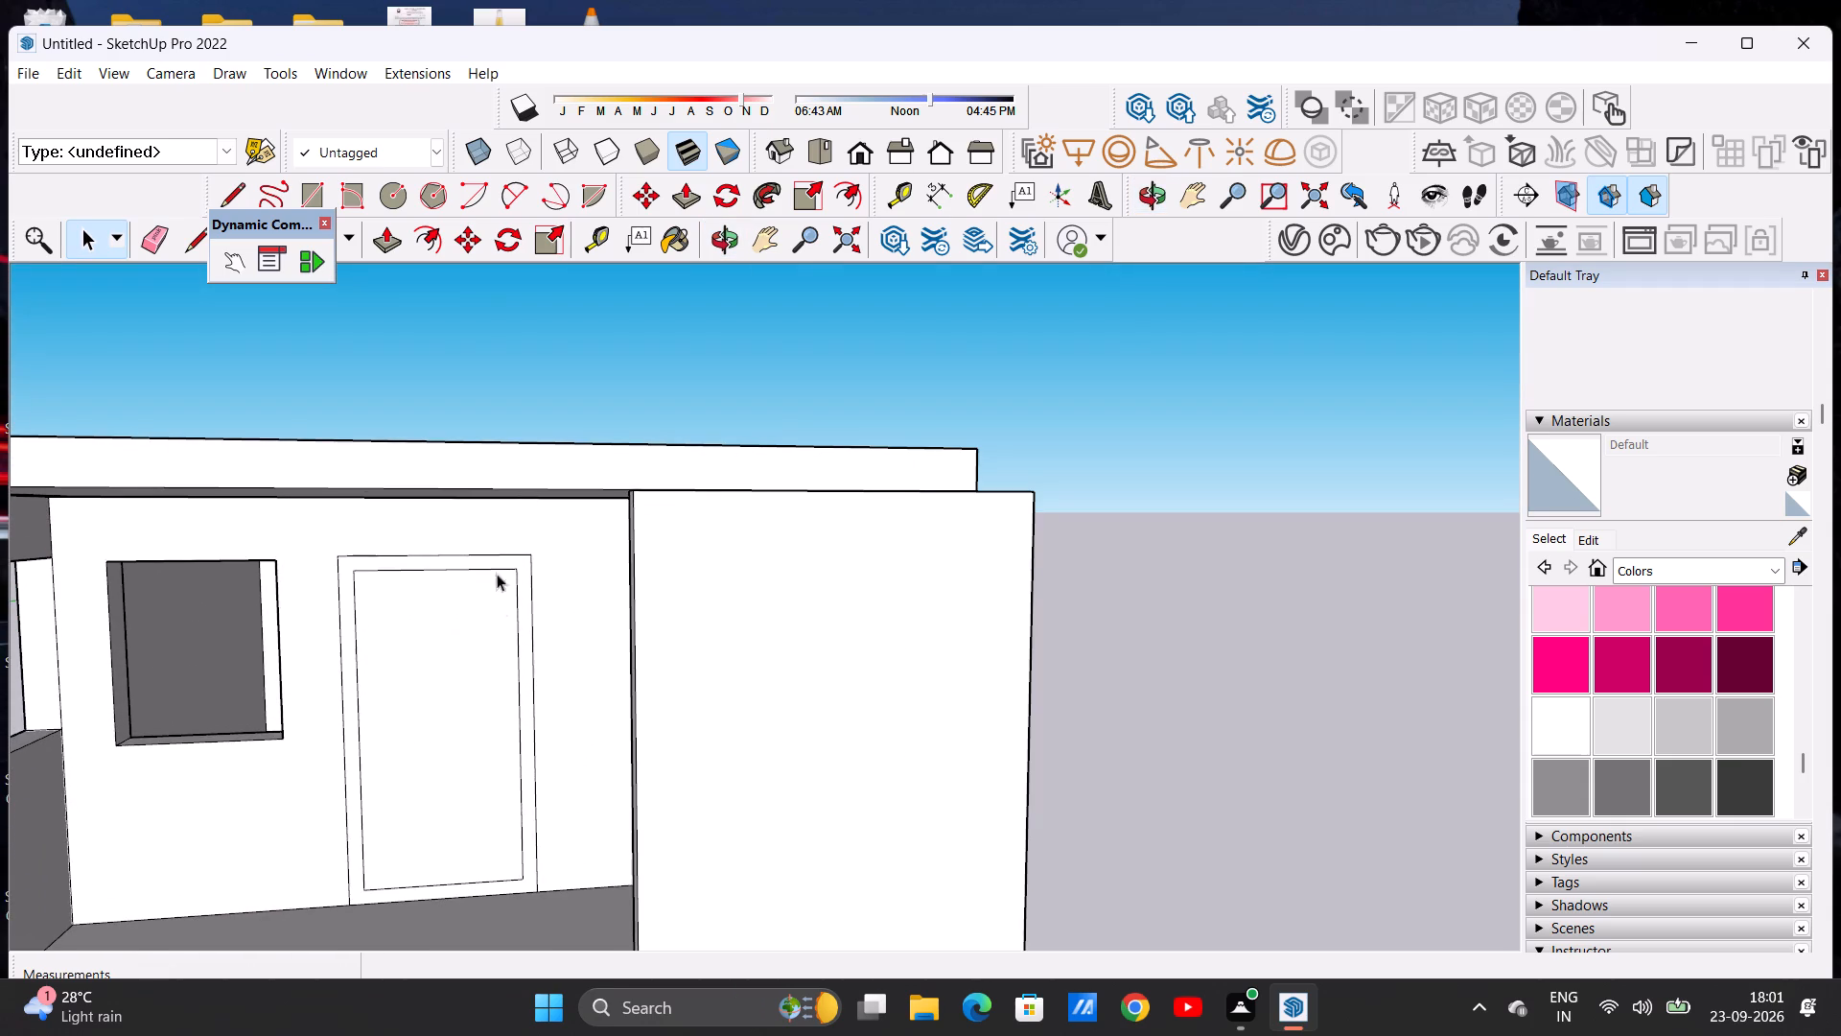
{"action": "middle_click_drag", "start_coordinate": [453, 611], "coordinate": [424, 586]}
{"action": "scroll", "coordinate": [457, 577], "scroll_direction": "up", "scroll_amount": 3}
{"action": "scroll", "coordinate": [455, 529], "scroll_direction": "down", "scroll_amount": 2}
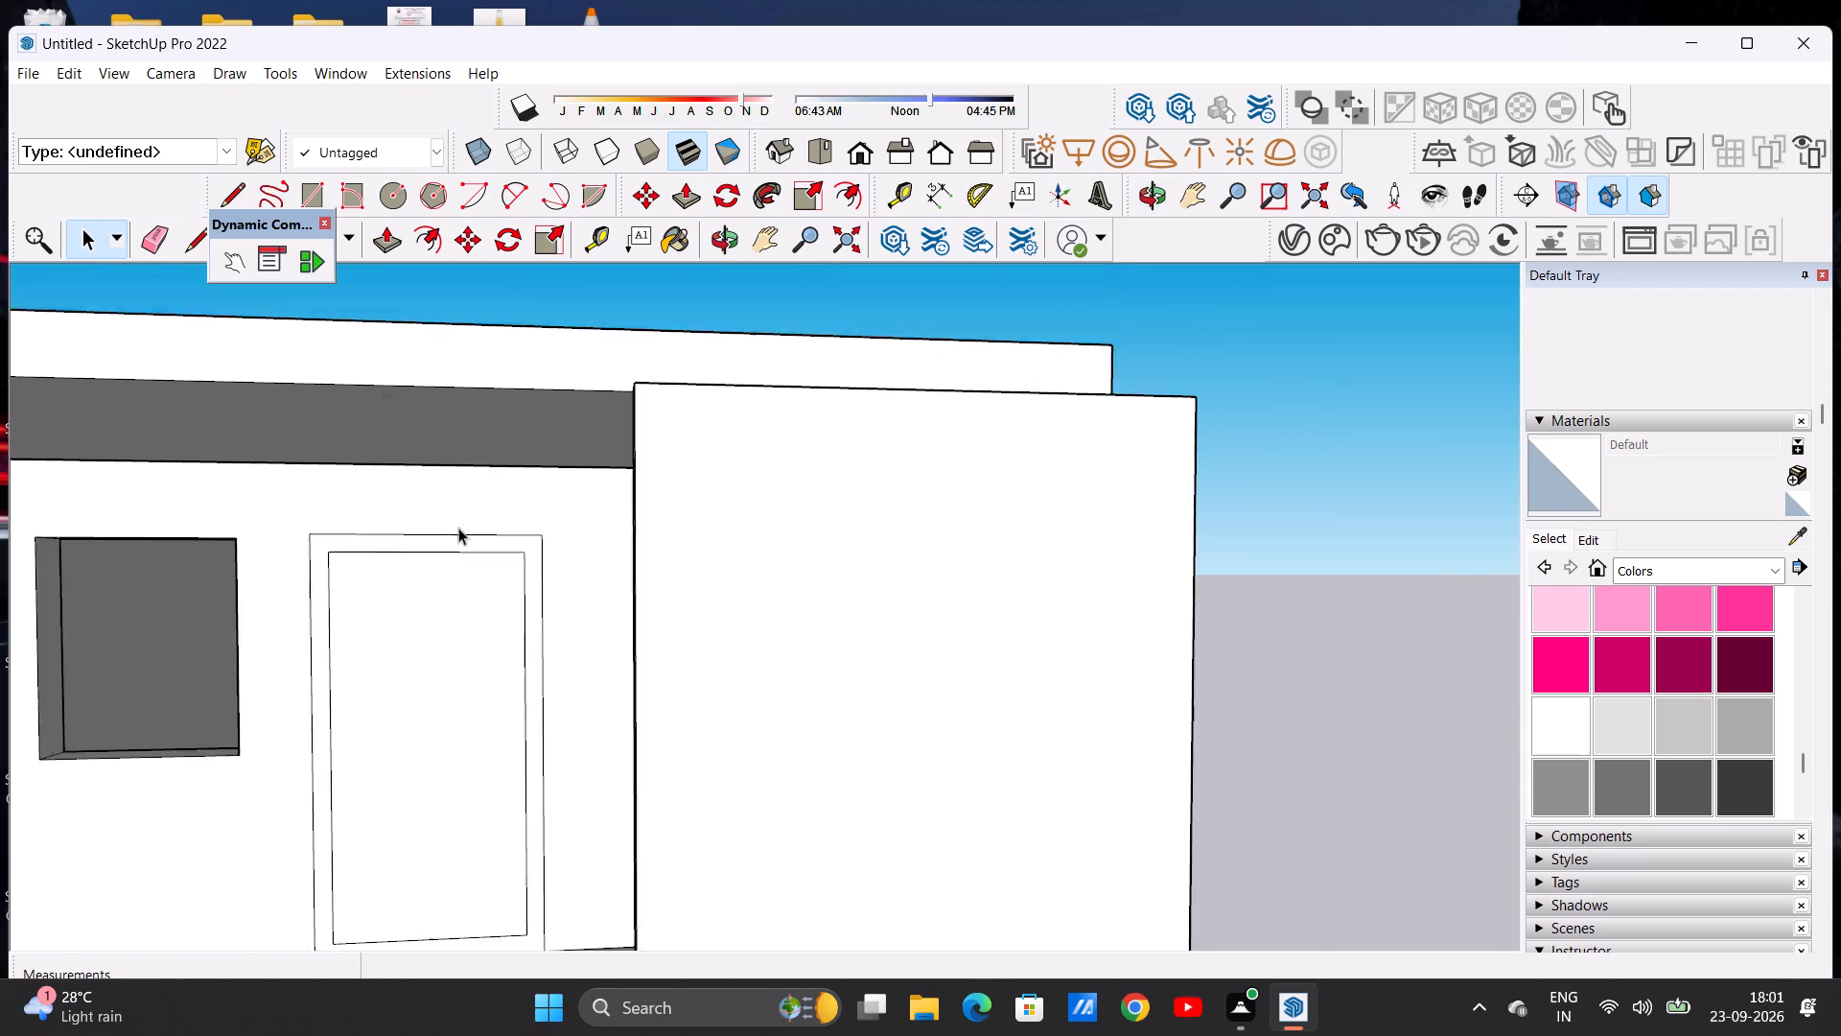
{"action": "scroll", "coordinate": [458, 528], "scroll_direction": "down", "scroll_amount": 1}
{"action": "scroll", "coordinate": [476, 585], "scroll_direction": "up", "scroll_amount": 1}
Draw a vertical line about 7' 11" long from the inner door outline's top midpoint to its bottom edge, splitting the door into two leaves.
{"action": "left_click", "coordinate": [242, 193]}
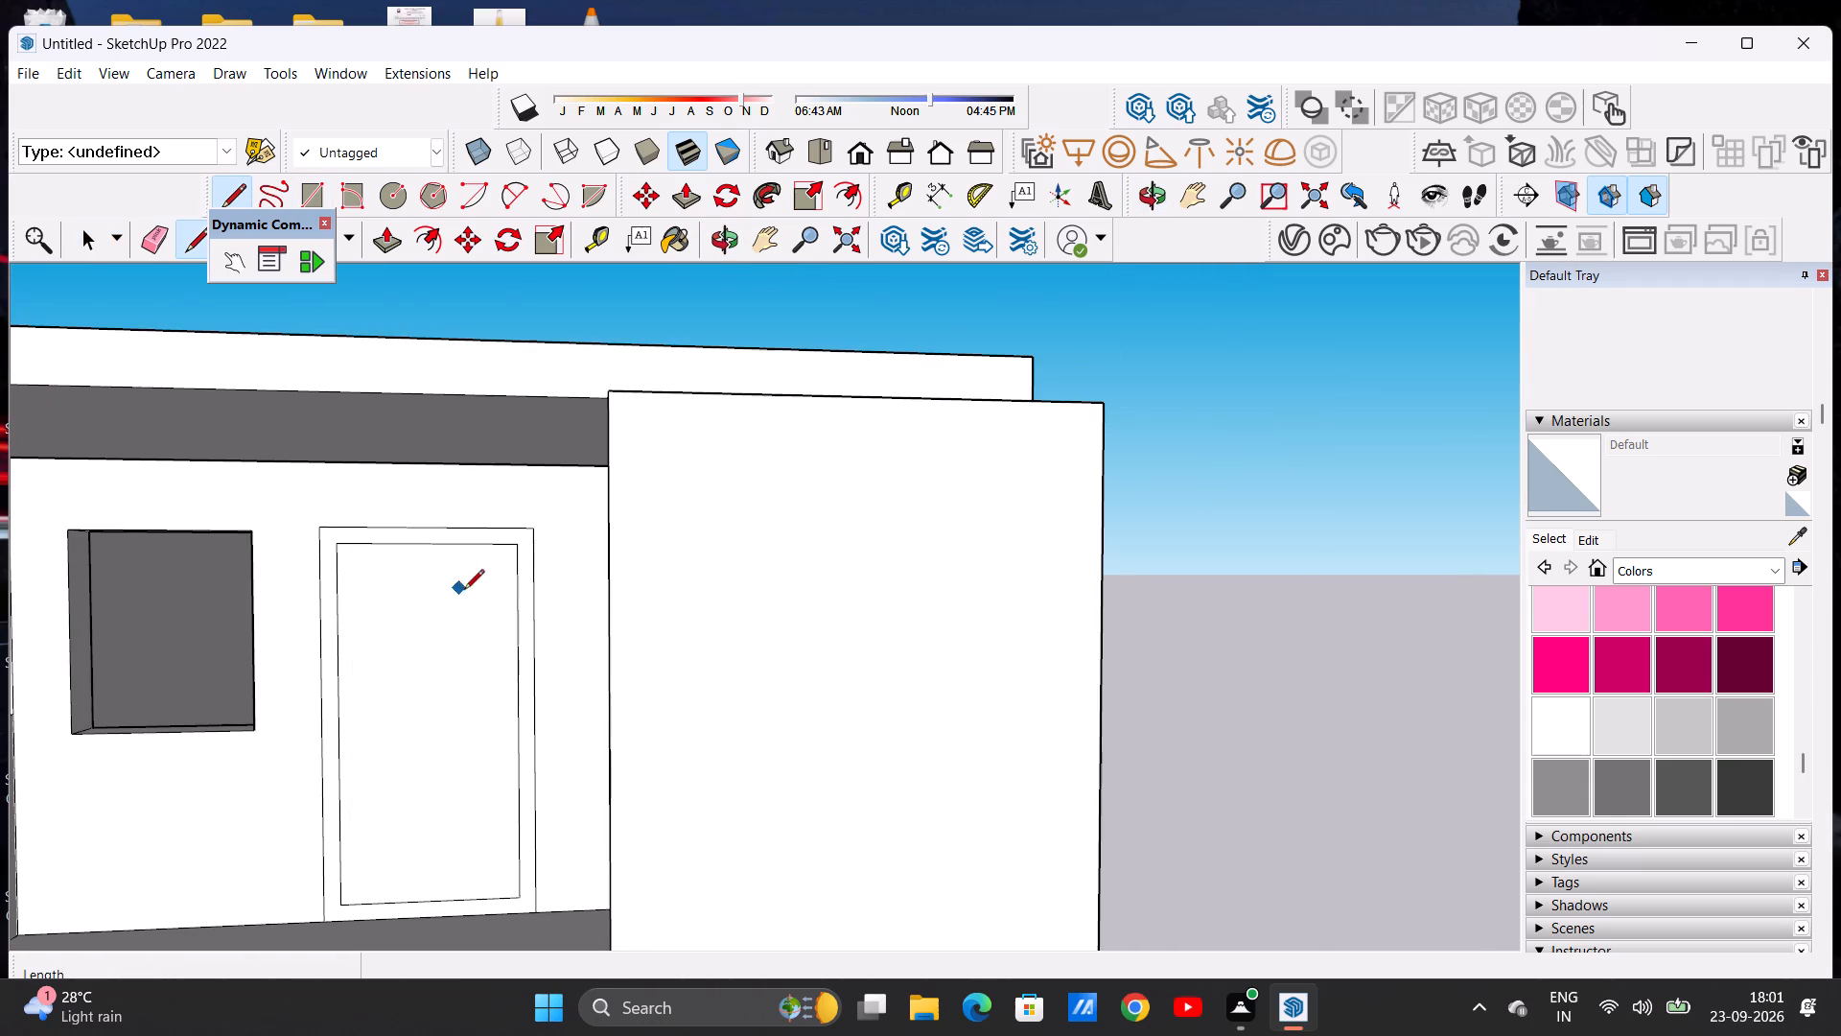
{"action": "left_click", "coordinate": [429, 540]}
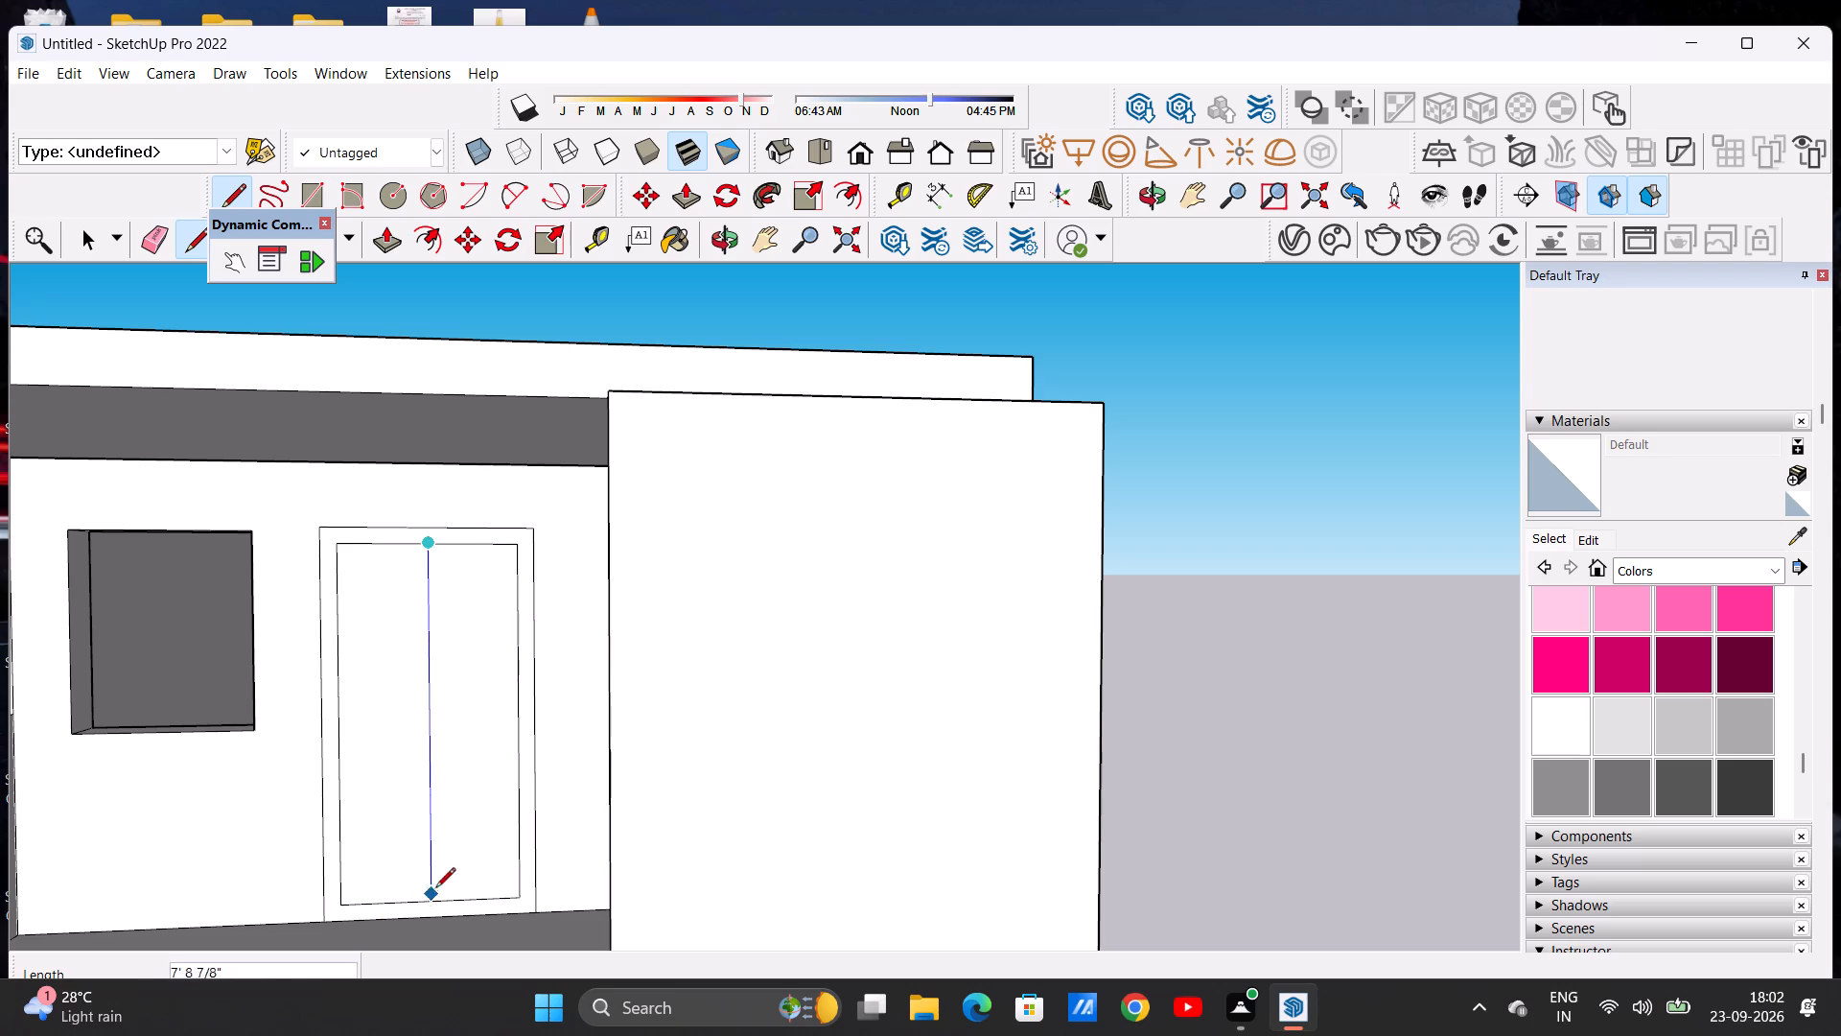
{"action": "left_click", "coordinate": [431, 900]}
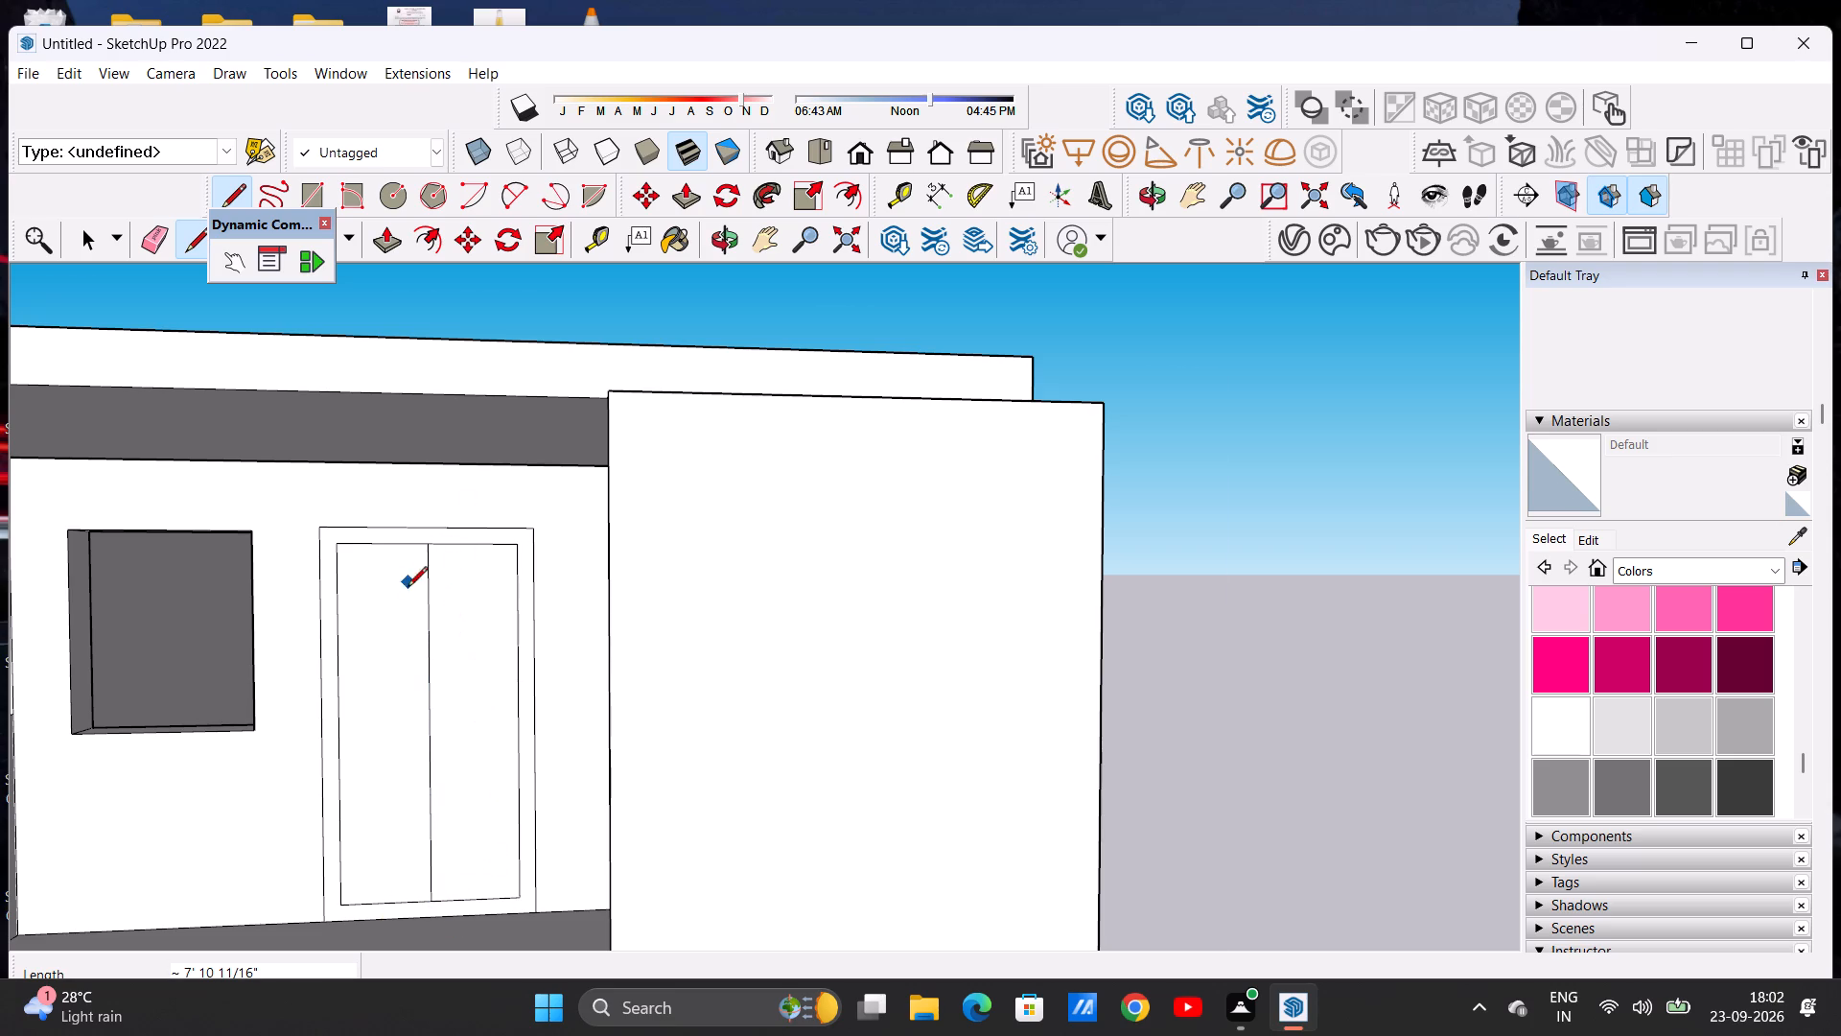
{"action": "scroll", "coordinate": [419, 572], "scroll_direction": "up", "scroll_amount": 4}
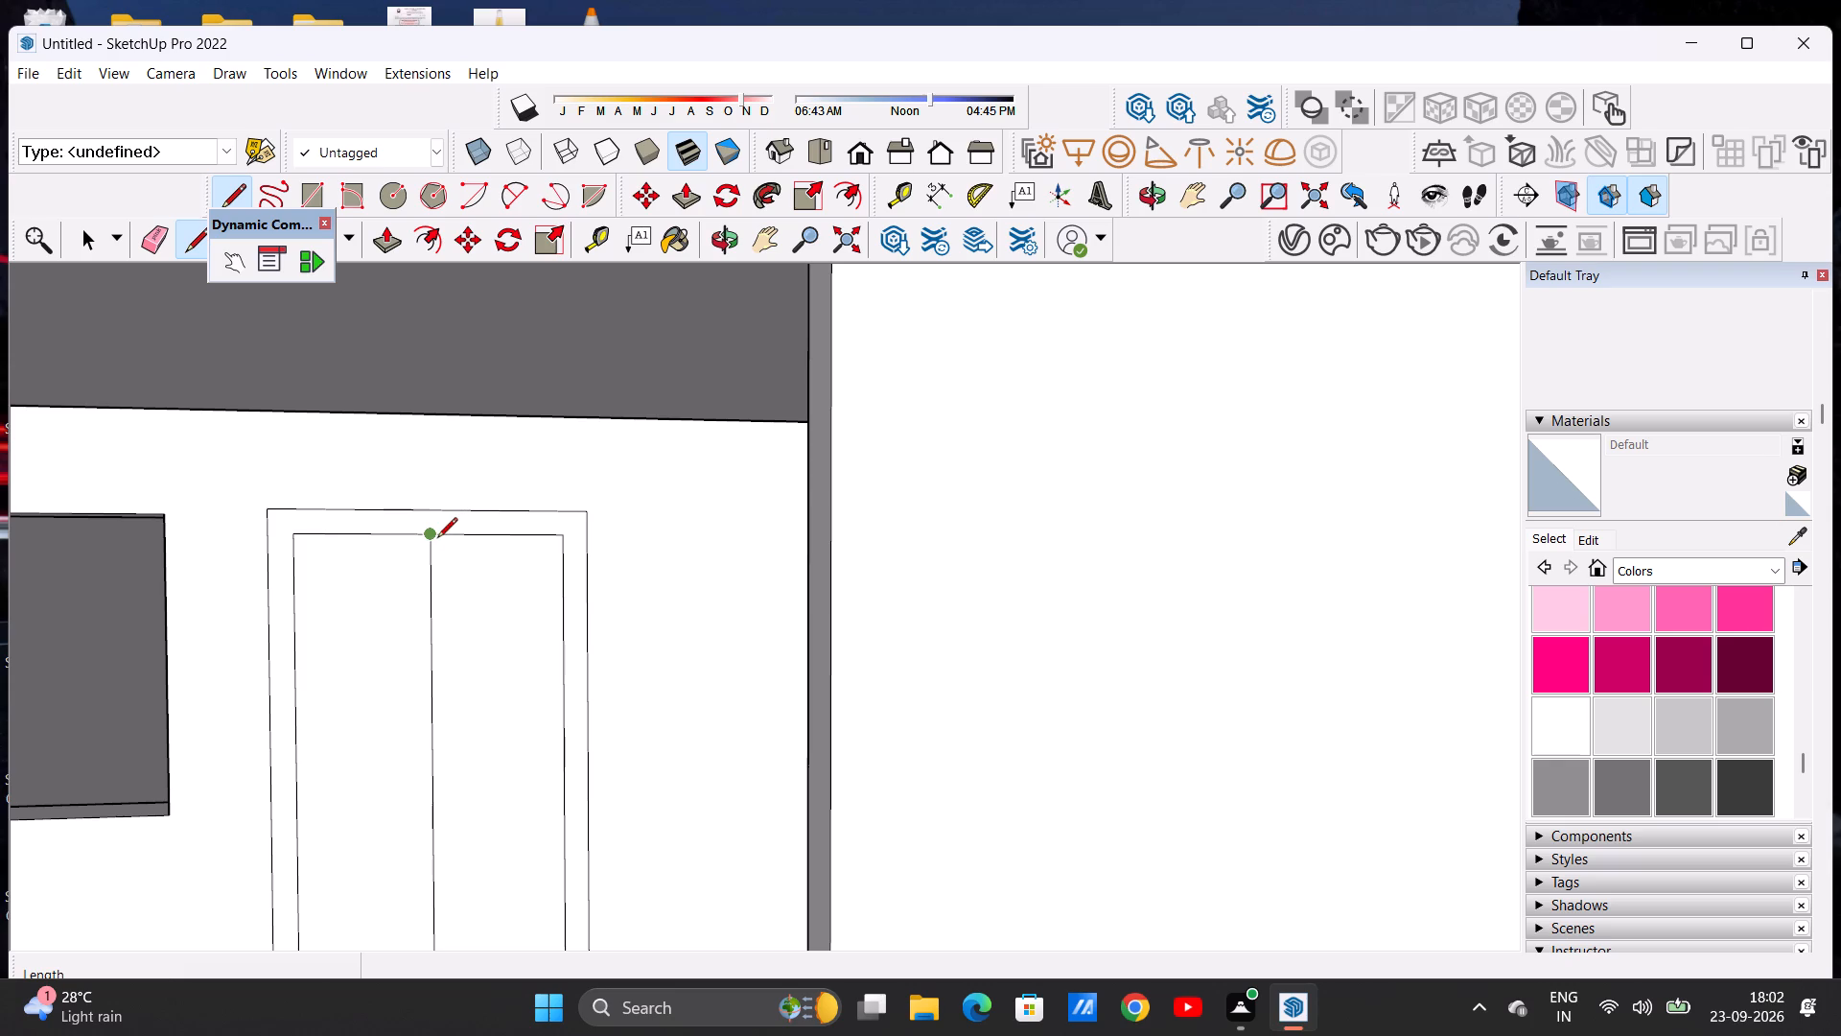
{"action": "scroll", "coordinate": [442, 541], "scroll_direction": "up", "scroll_amount": 6}
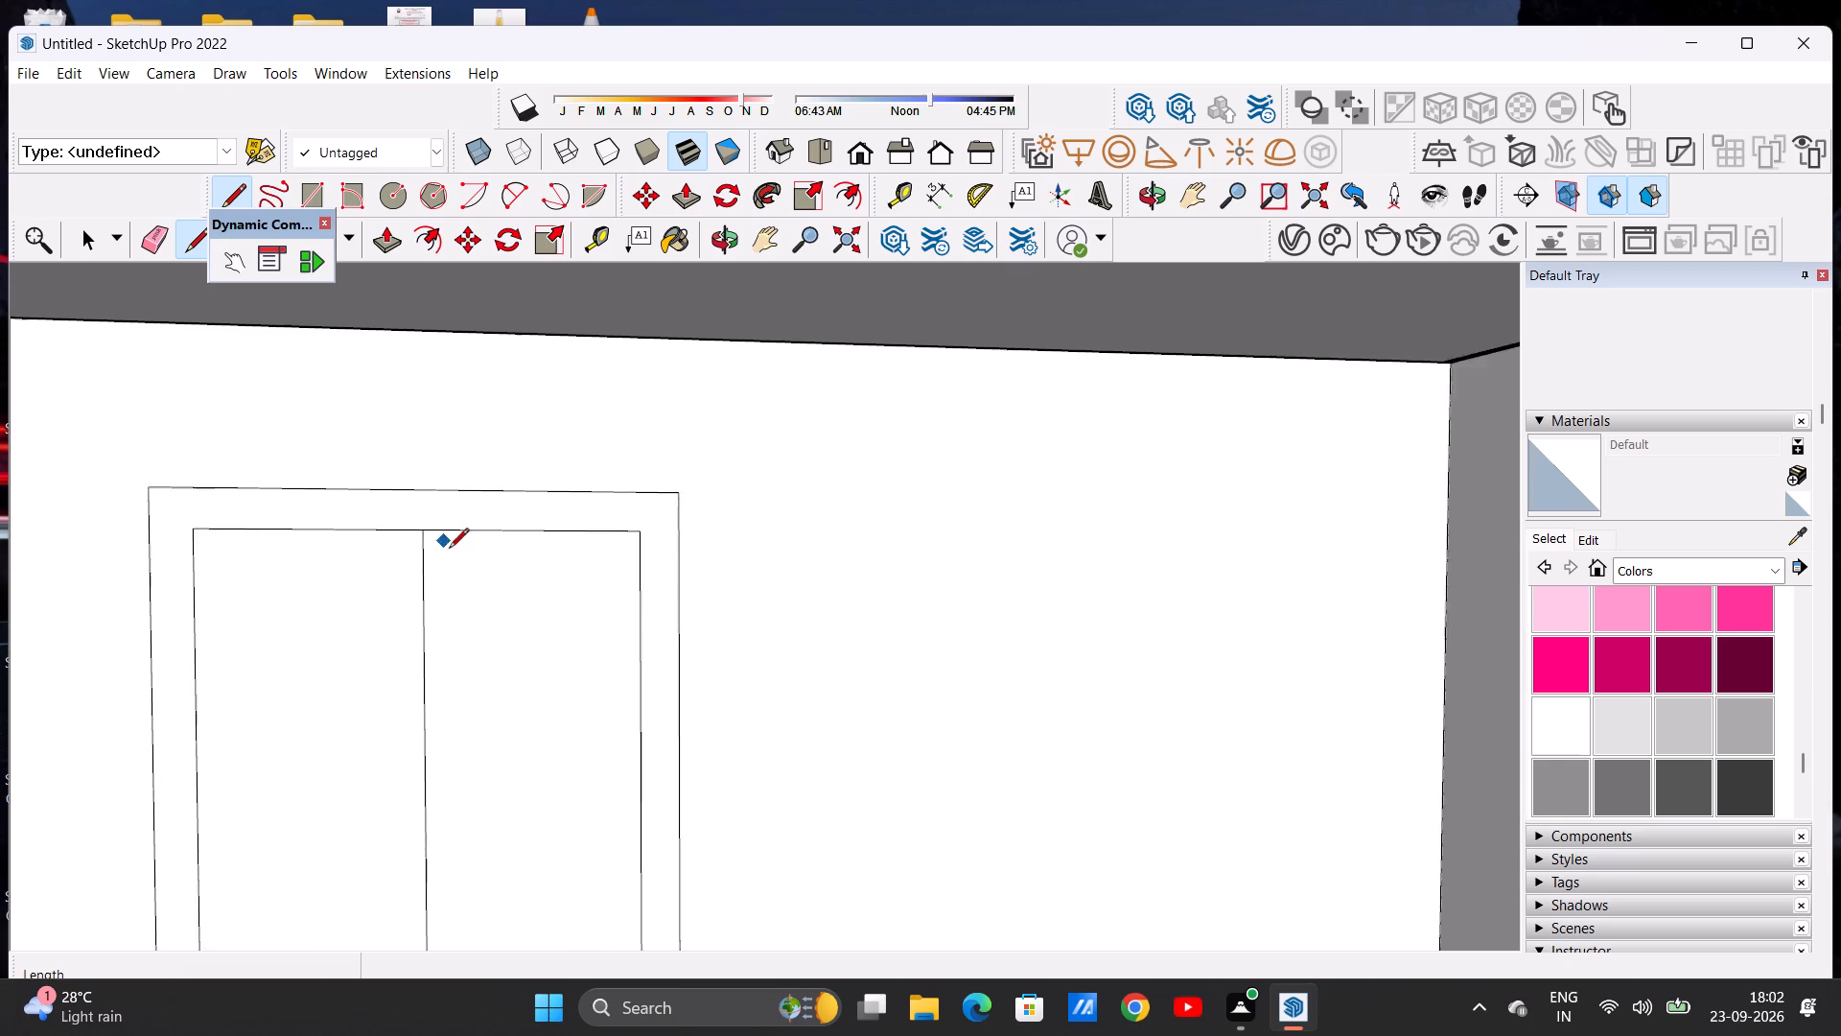
Draw a second near-vertical line about 7' 11" long just beside the door's centre line, from the inner outline's top edge to its bottom edge.
{"action": "left_click", "coordinate": [436, 531]}
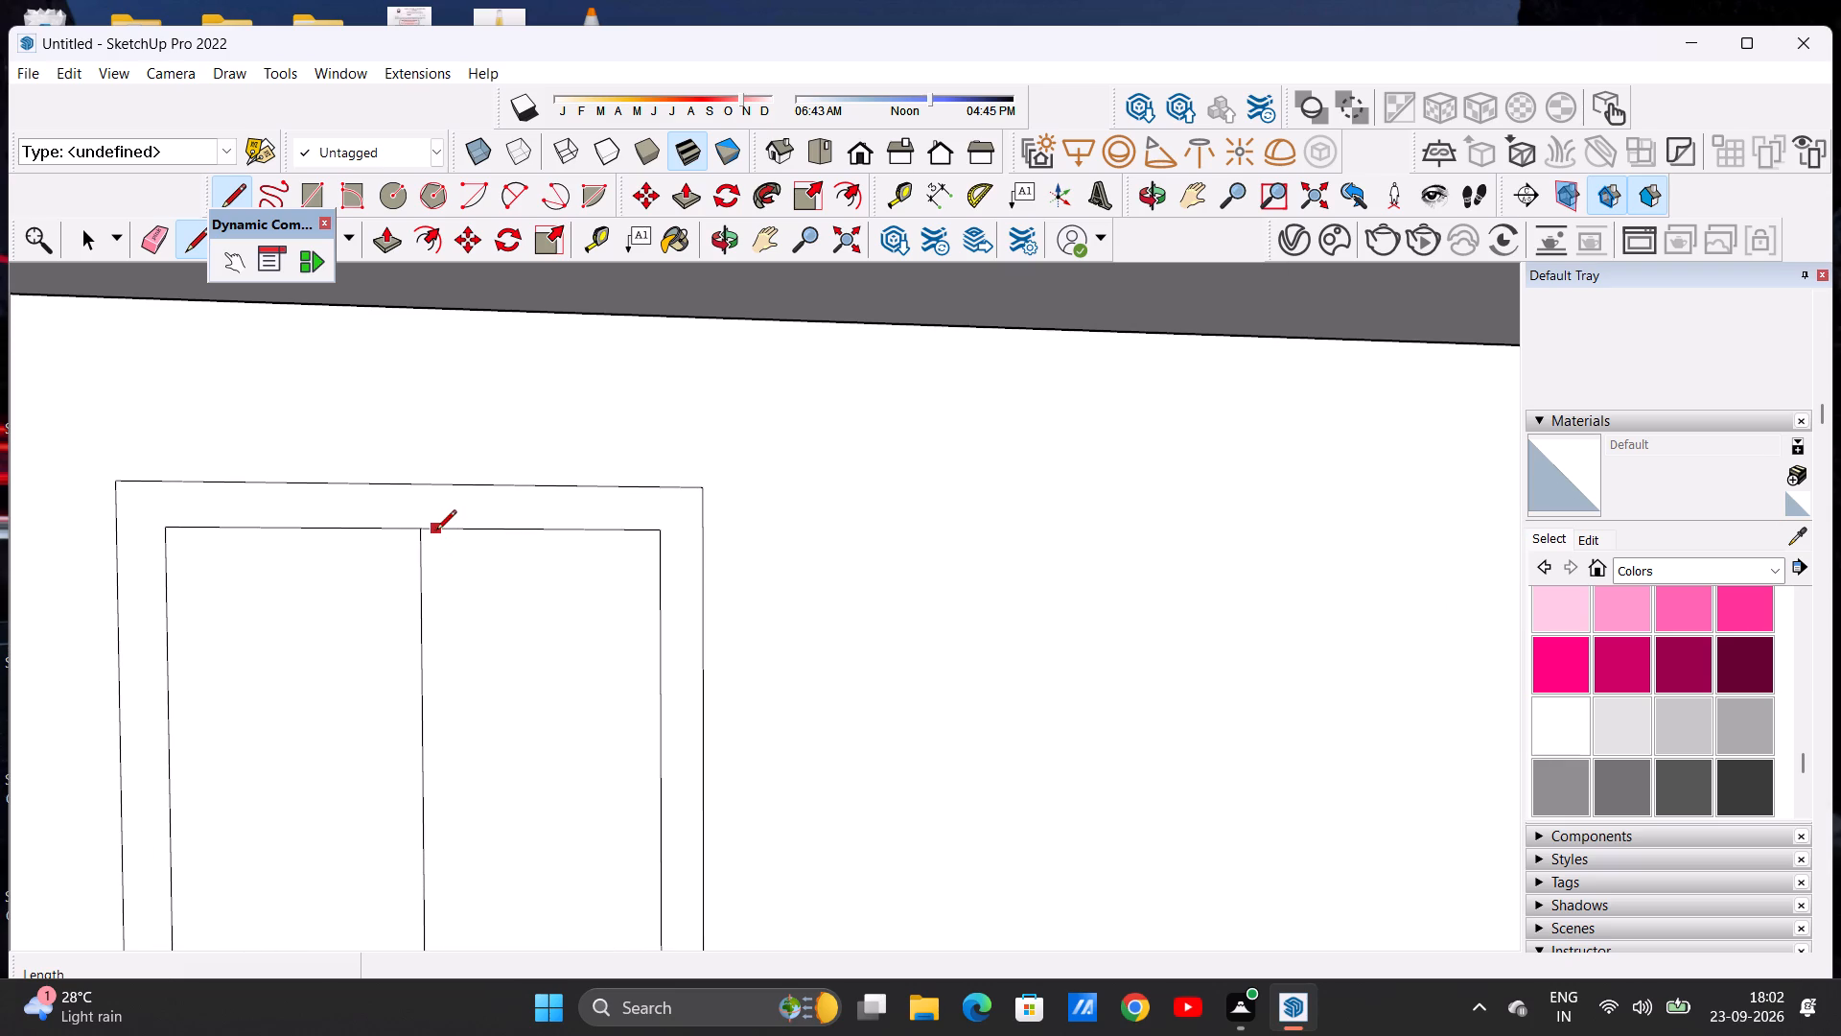
{"action": "scroll", "coordinate": [437, 599], "scroll_direction": "down", "scroll_amount": 7}
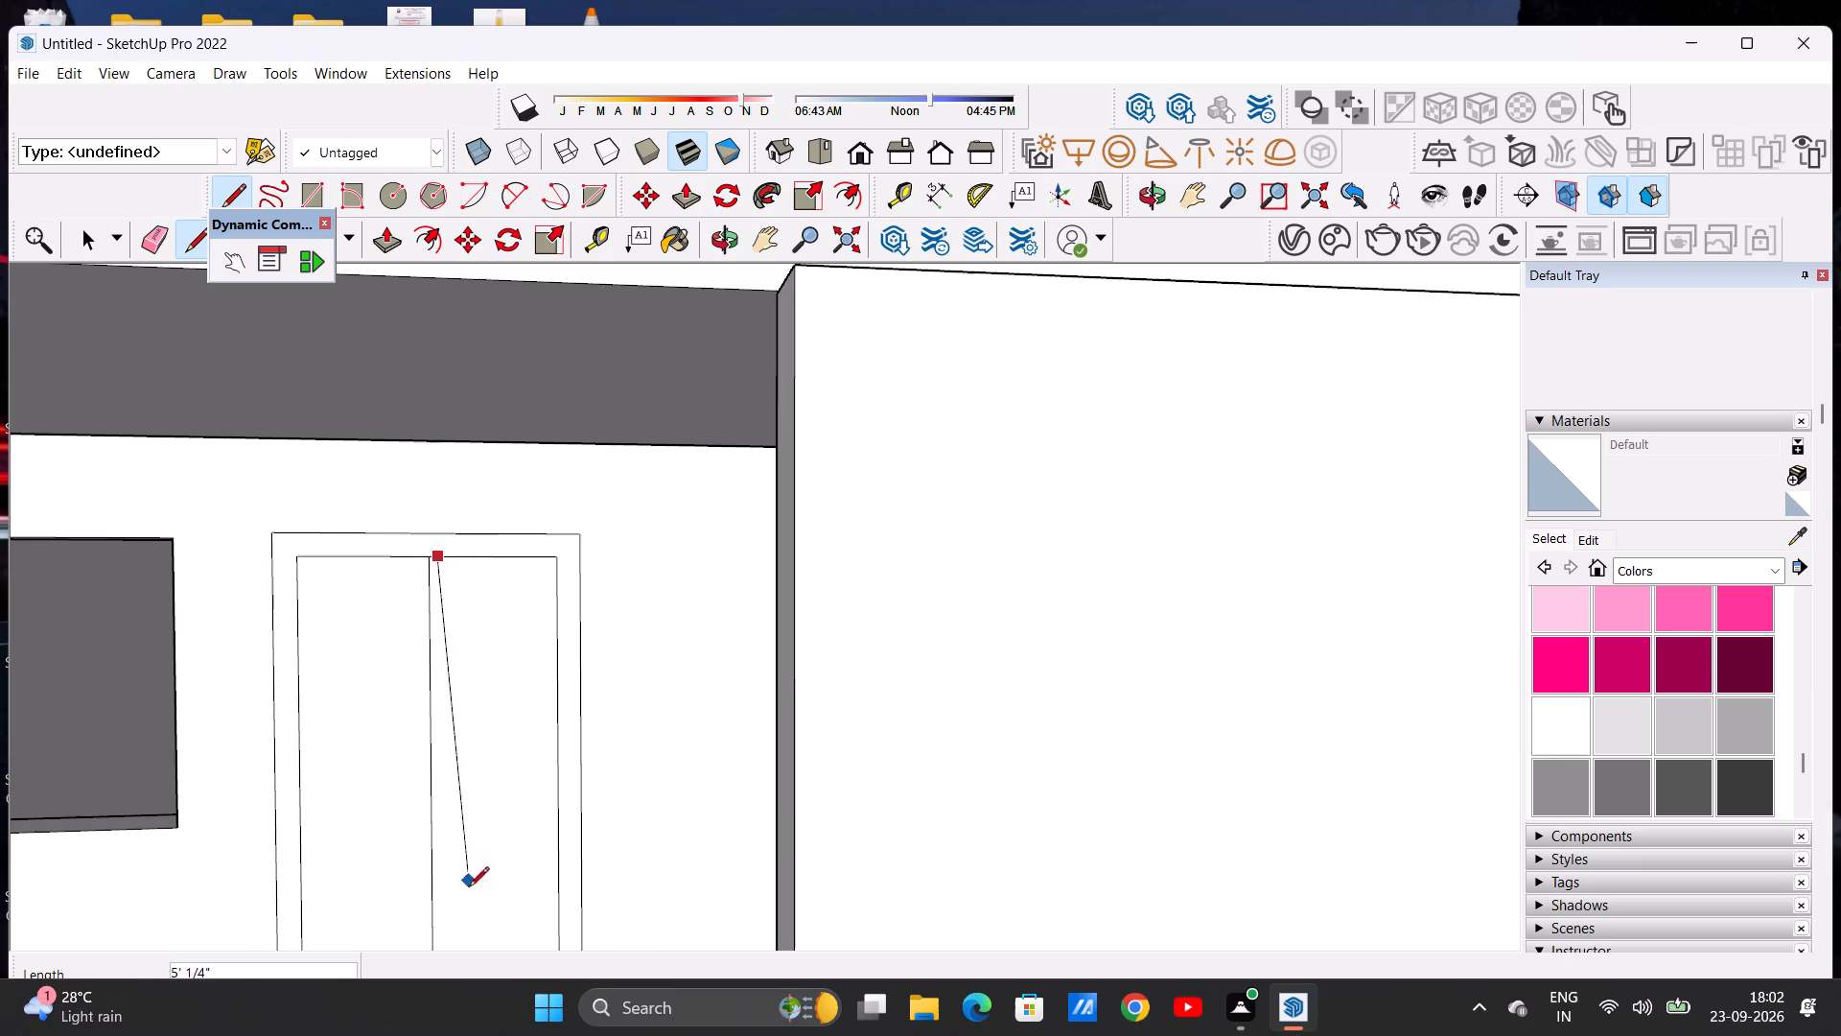
{"action": "scroll", "coordinate": [461, 735], "scroll_direction": "down", "scroll_amount": 7}
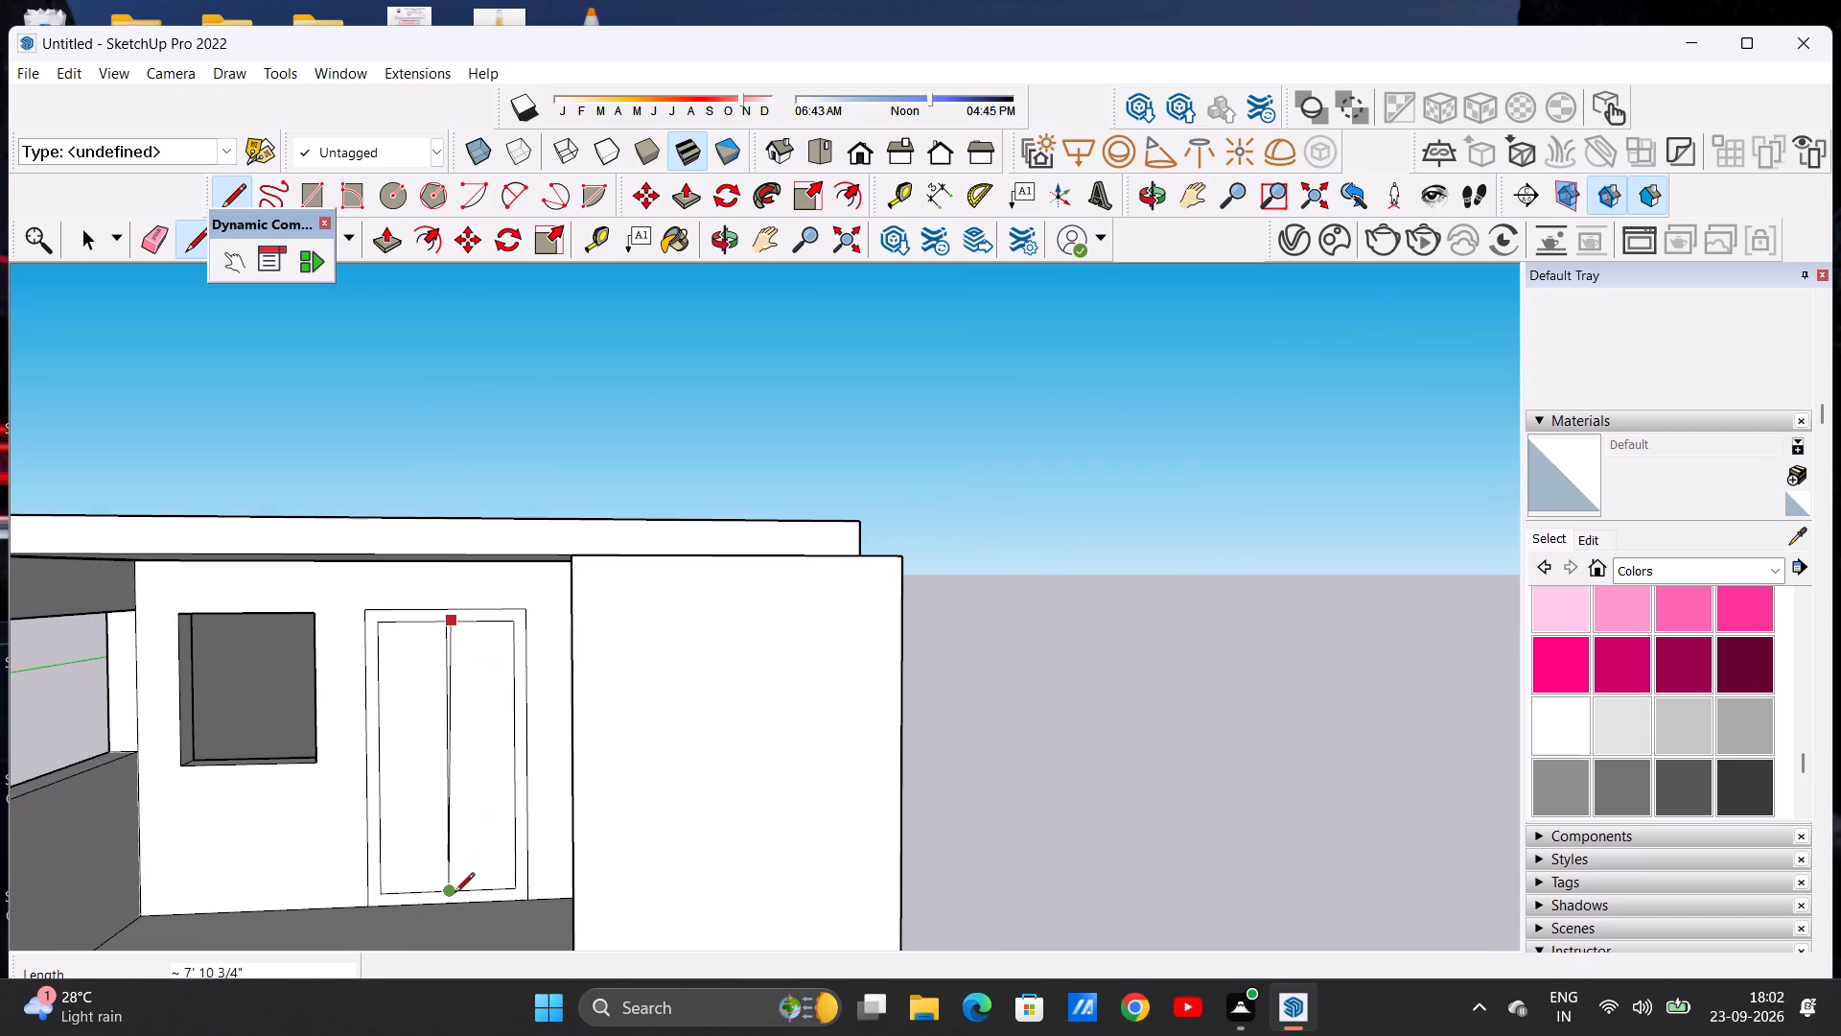
{"action": "left_click", "coordinate": [463, 888]}
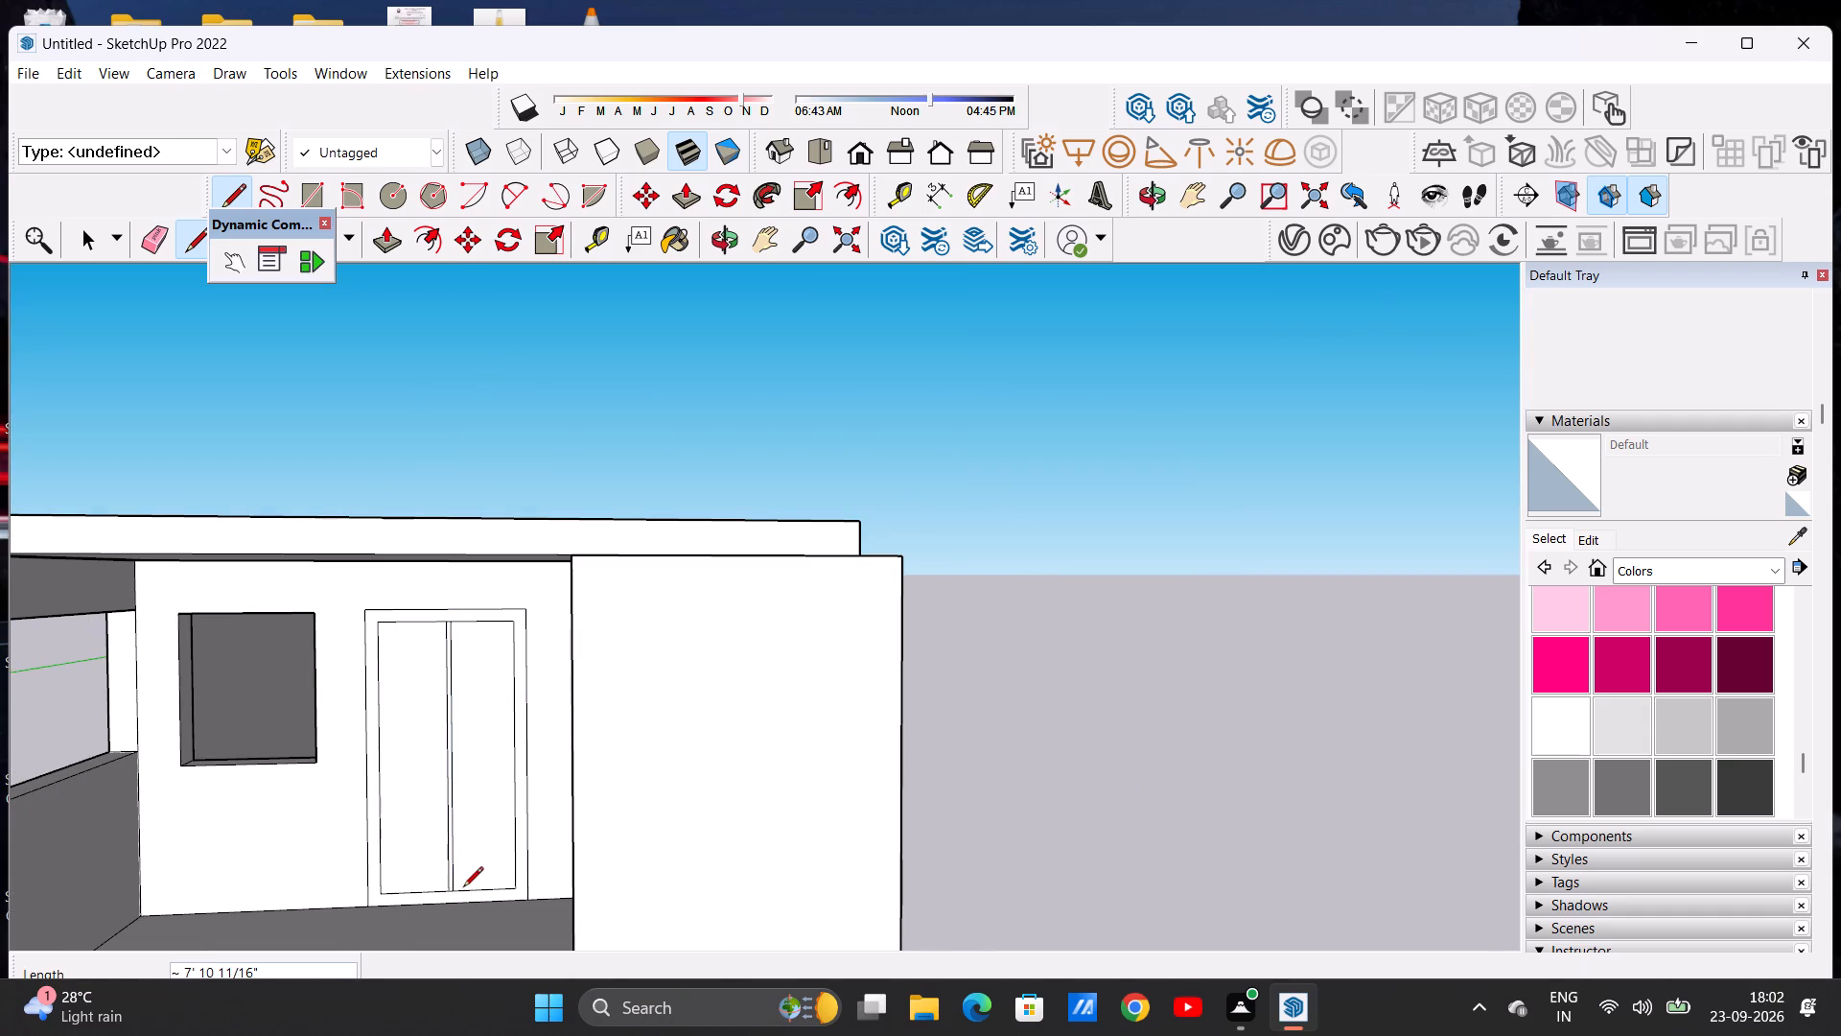
{"action": "key", "text": "space"}
{"action": "scroll", "coordinate": [626, 410], "scroll_direction": "down", "scroll_amount": 5}
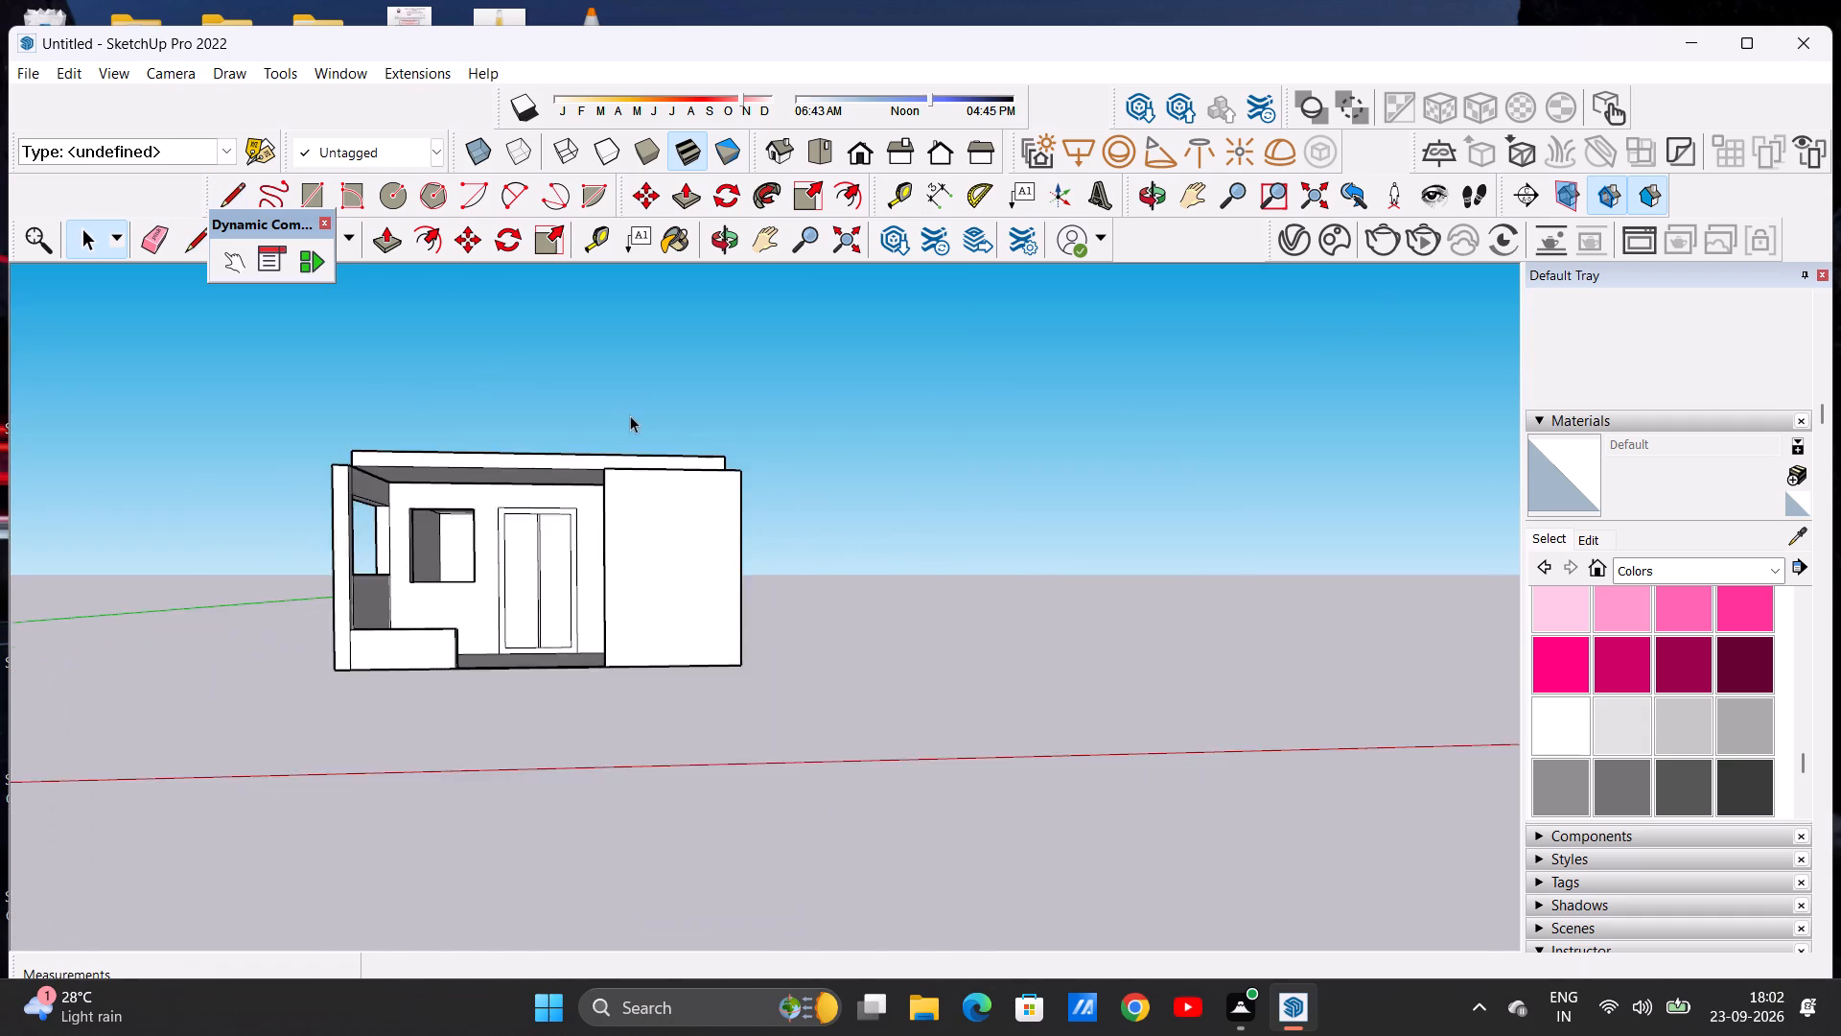
{"action": "scroll", "coordinate": [630, 415], "scroll_direction": "down", "scroll_amount": 7}
{"action": "scroll", "coordinate": [823, 483], "scroll_direction": "up", "scroll_amount": 5}
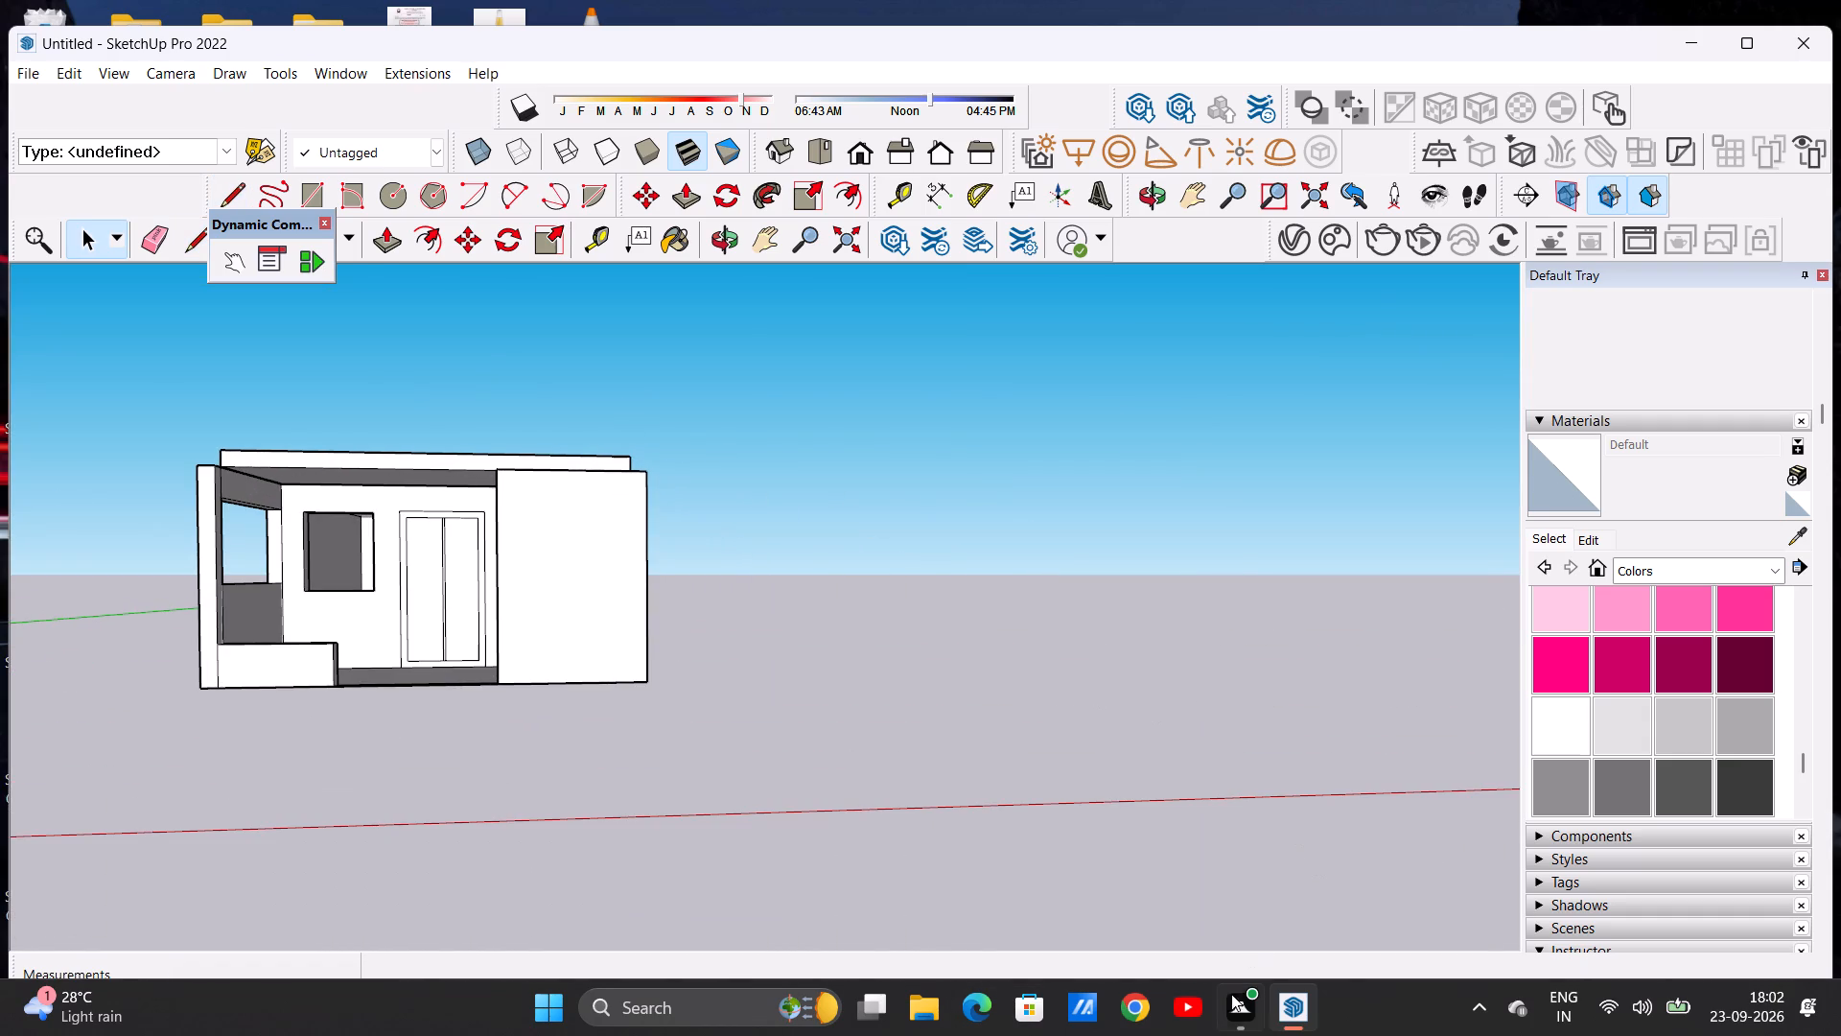
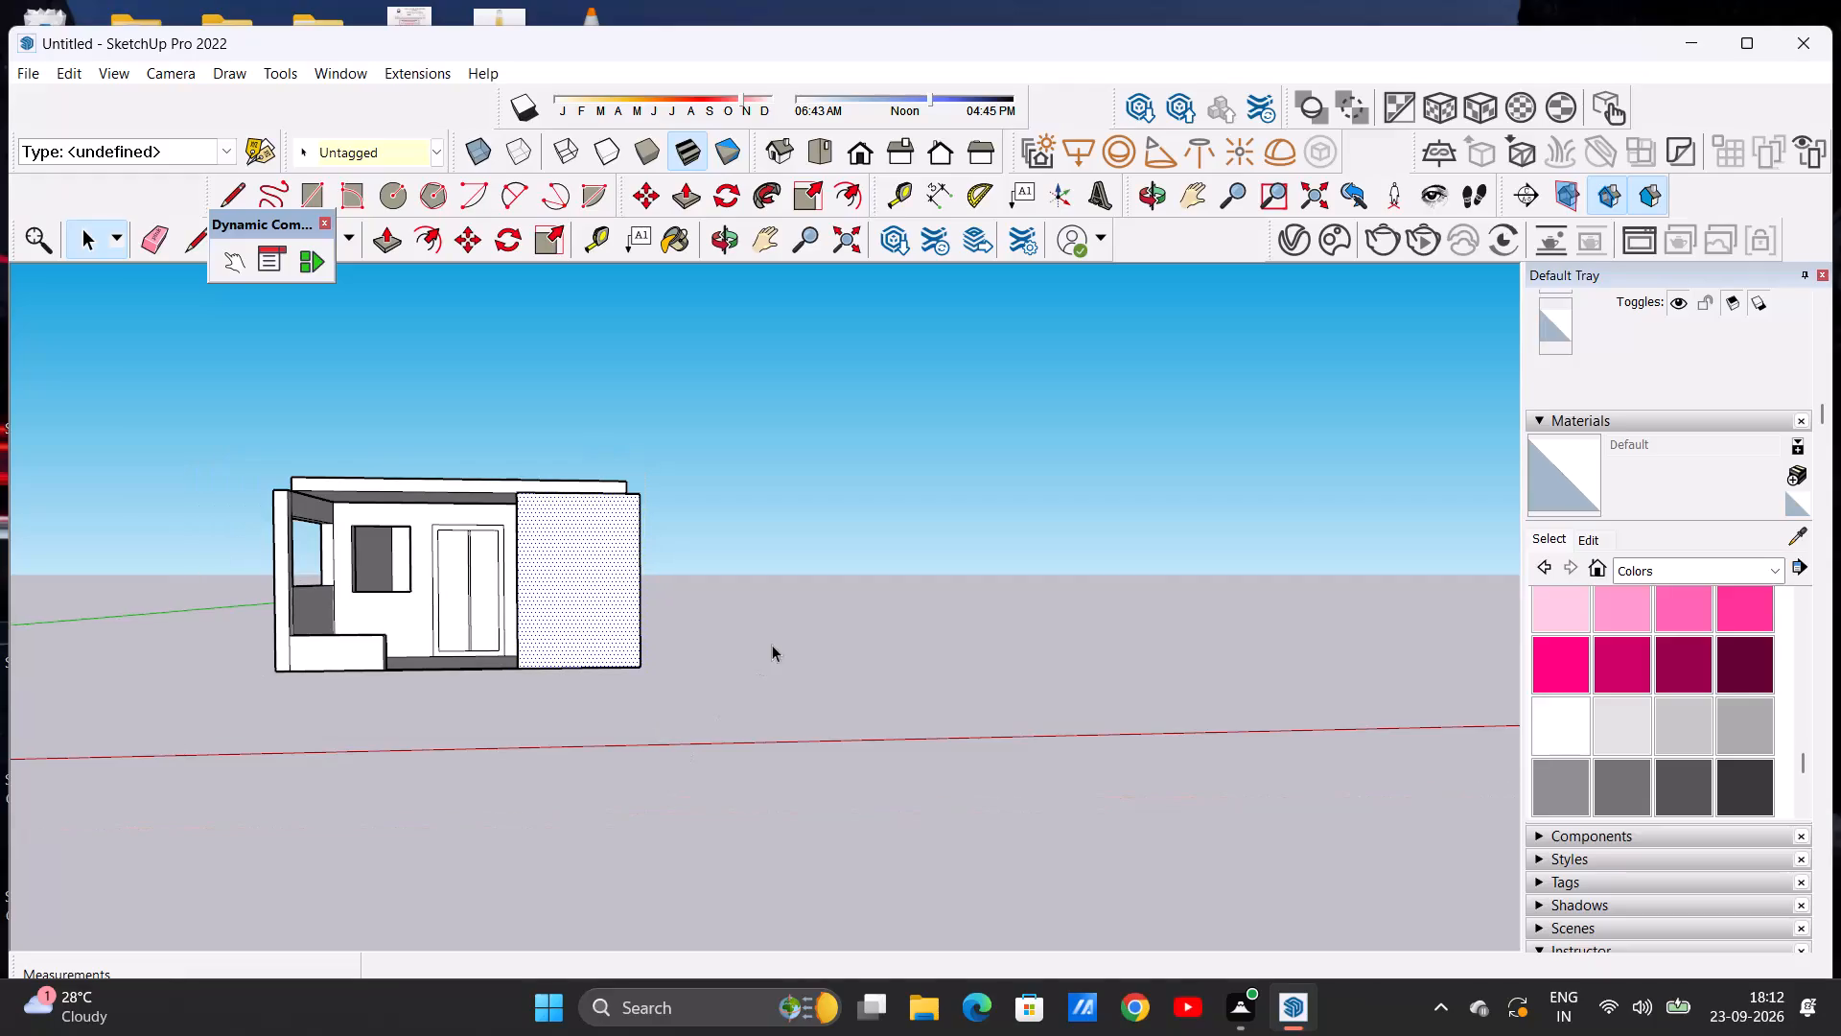
Examine the building's roof slab, porch and divided double door from several angles and distances.
{"action": "left_click", "coordinate": [733, 627]}
{"action": "scroll", "coordinate": [556, 572], "scroll_direction": "up", "scroll_amount": 7}
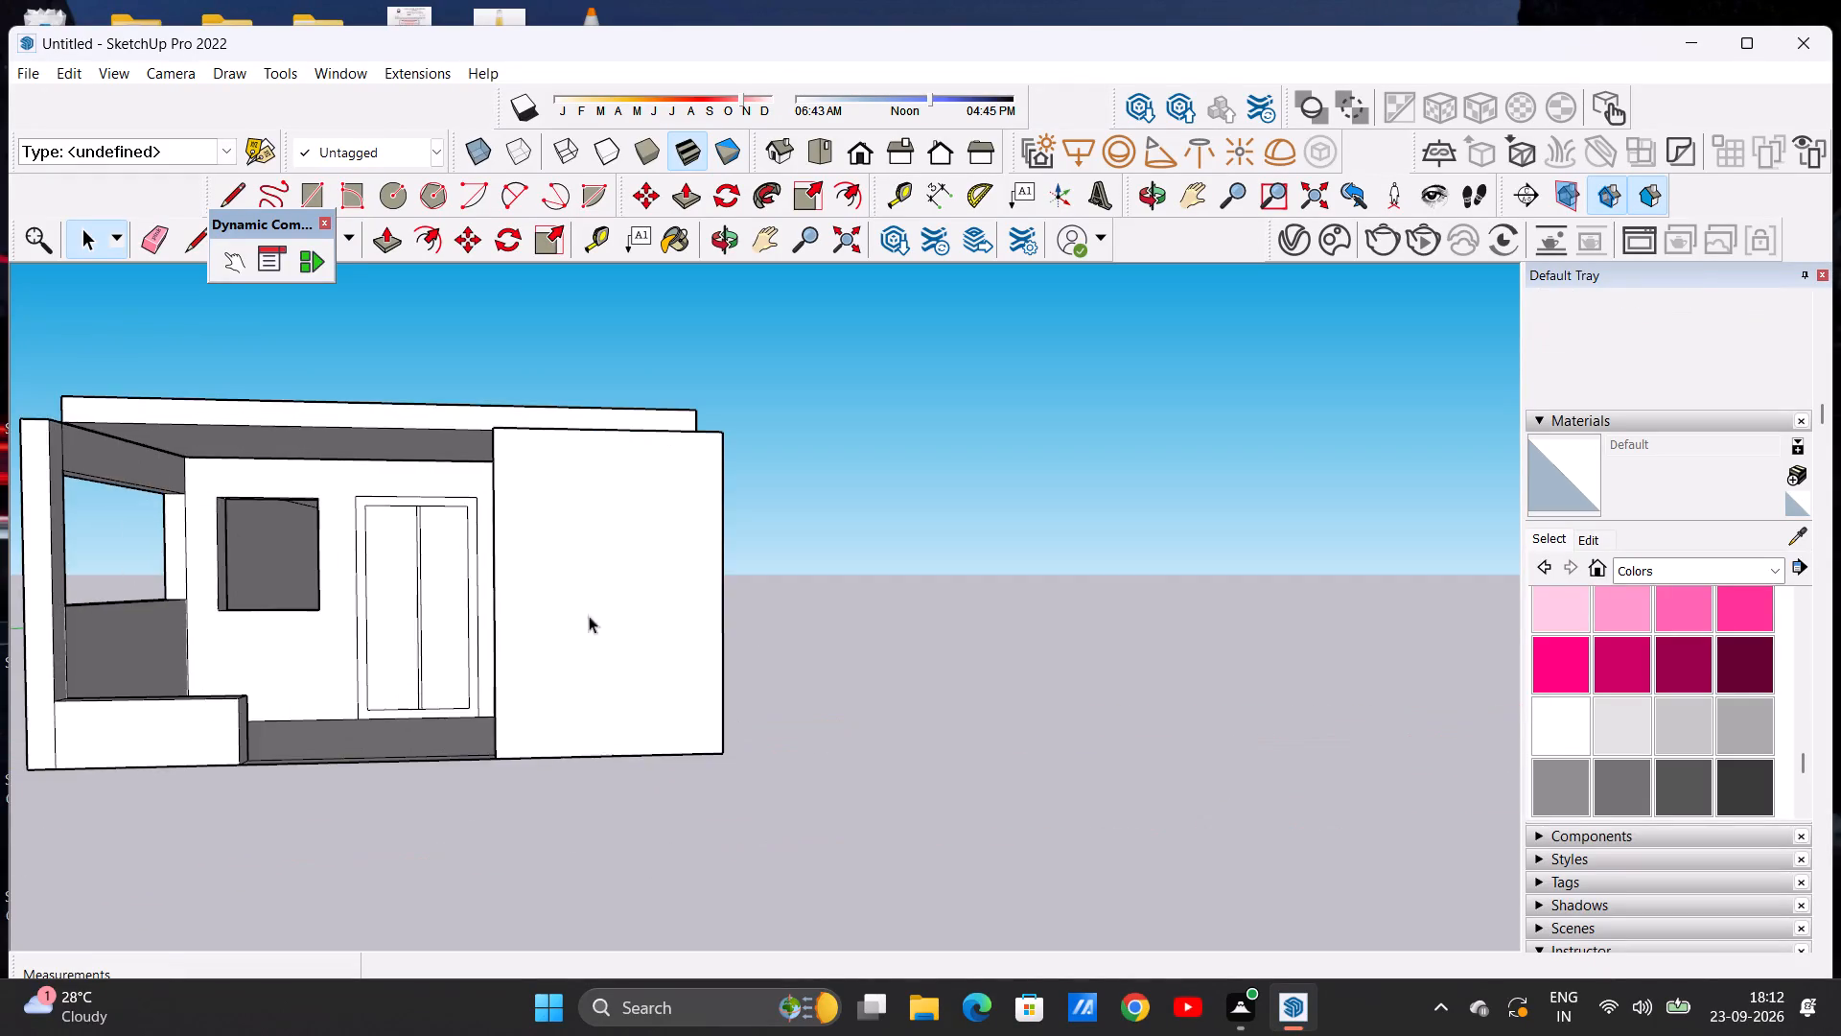
{"action": "middle_click_drag", "start_coordinate": [609, 635], "coordinate": [616, 910]}
{"action": "middle_click_drag", "start_coordinate": [589, 749], "coordinate": [569, 629]}
{"action": "scroll", "coordinate": [588, 747], "scroll_direction": "up", "scroll_amount": 1}
{"action": "scroll", "coordinate": [641, 673], "scroll_direction": "down", "scroll_amount": 8}
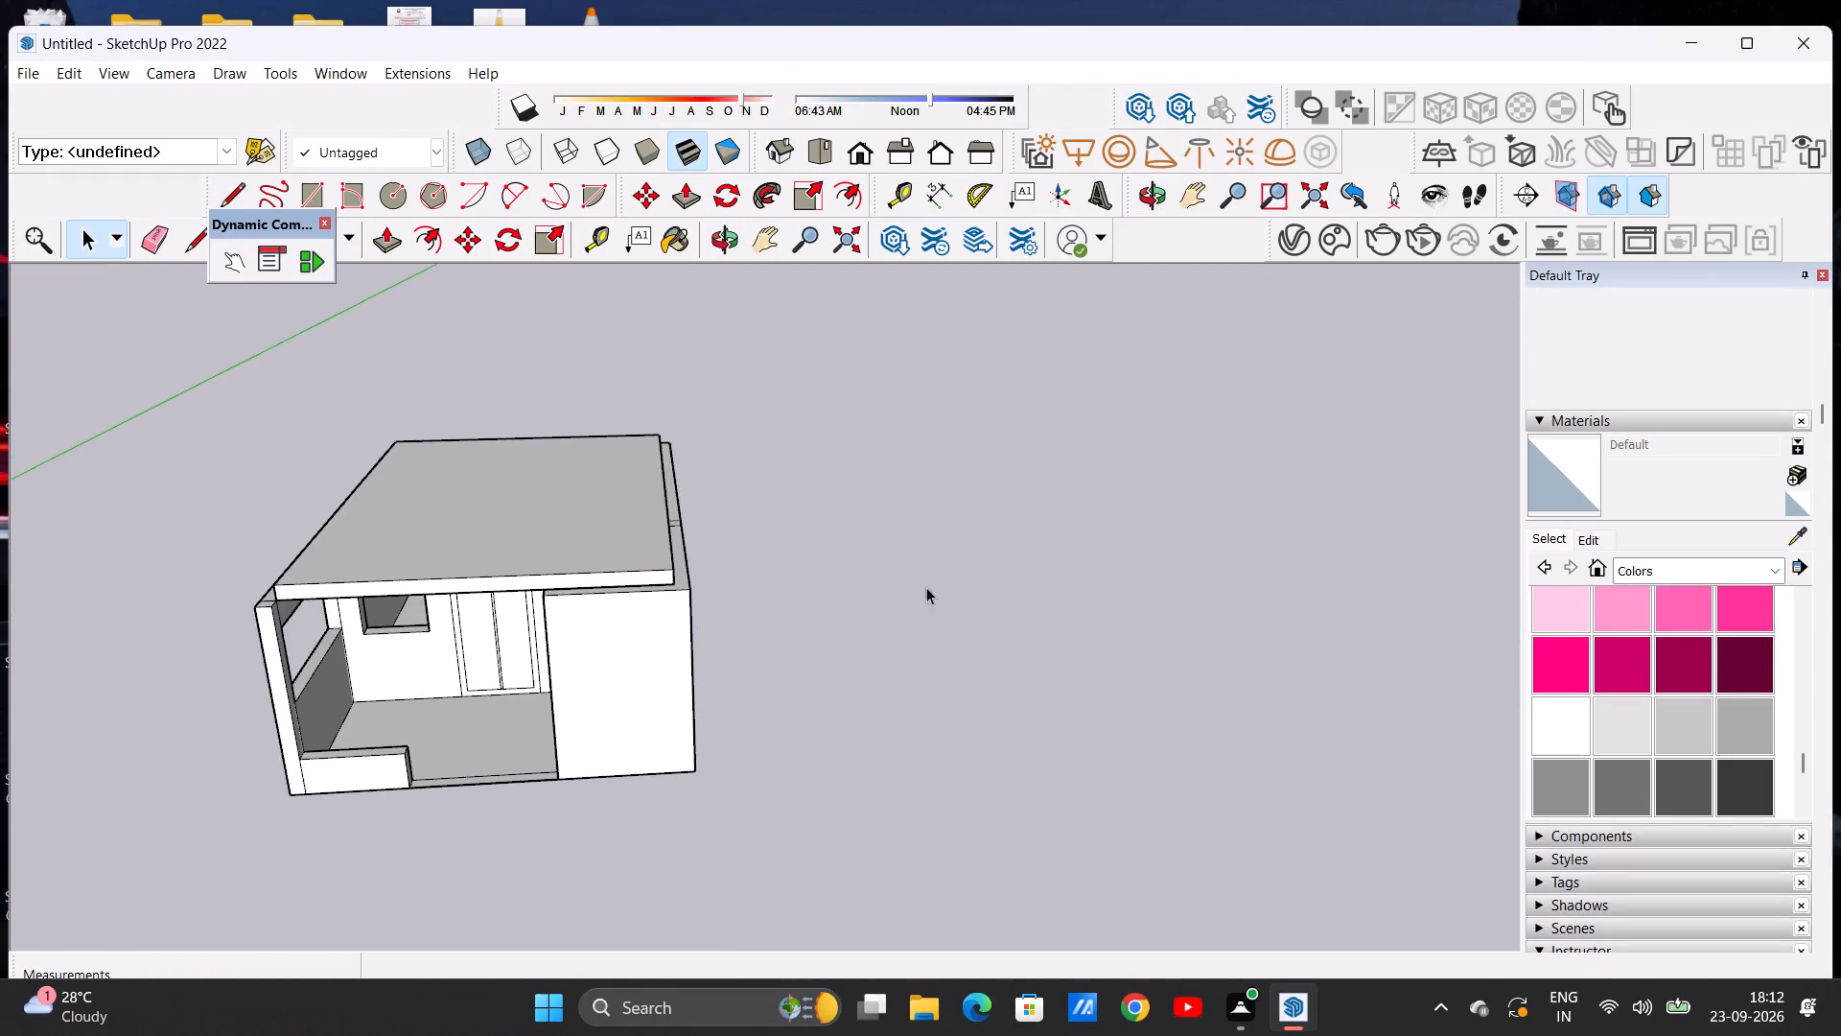
{"action": "scroll", "coordinate": [1066, 569], "scroll_direction": "up", "scroll_amount": 4}
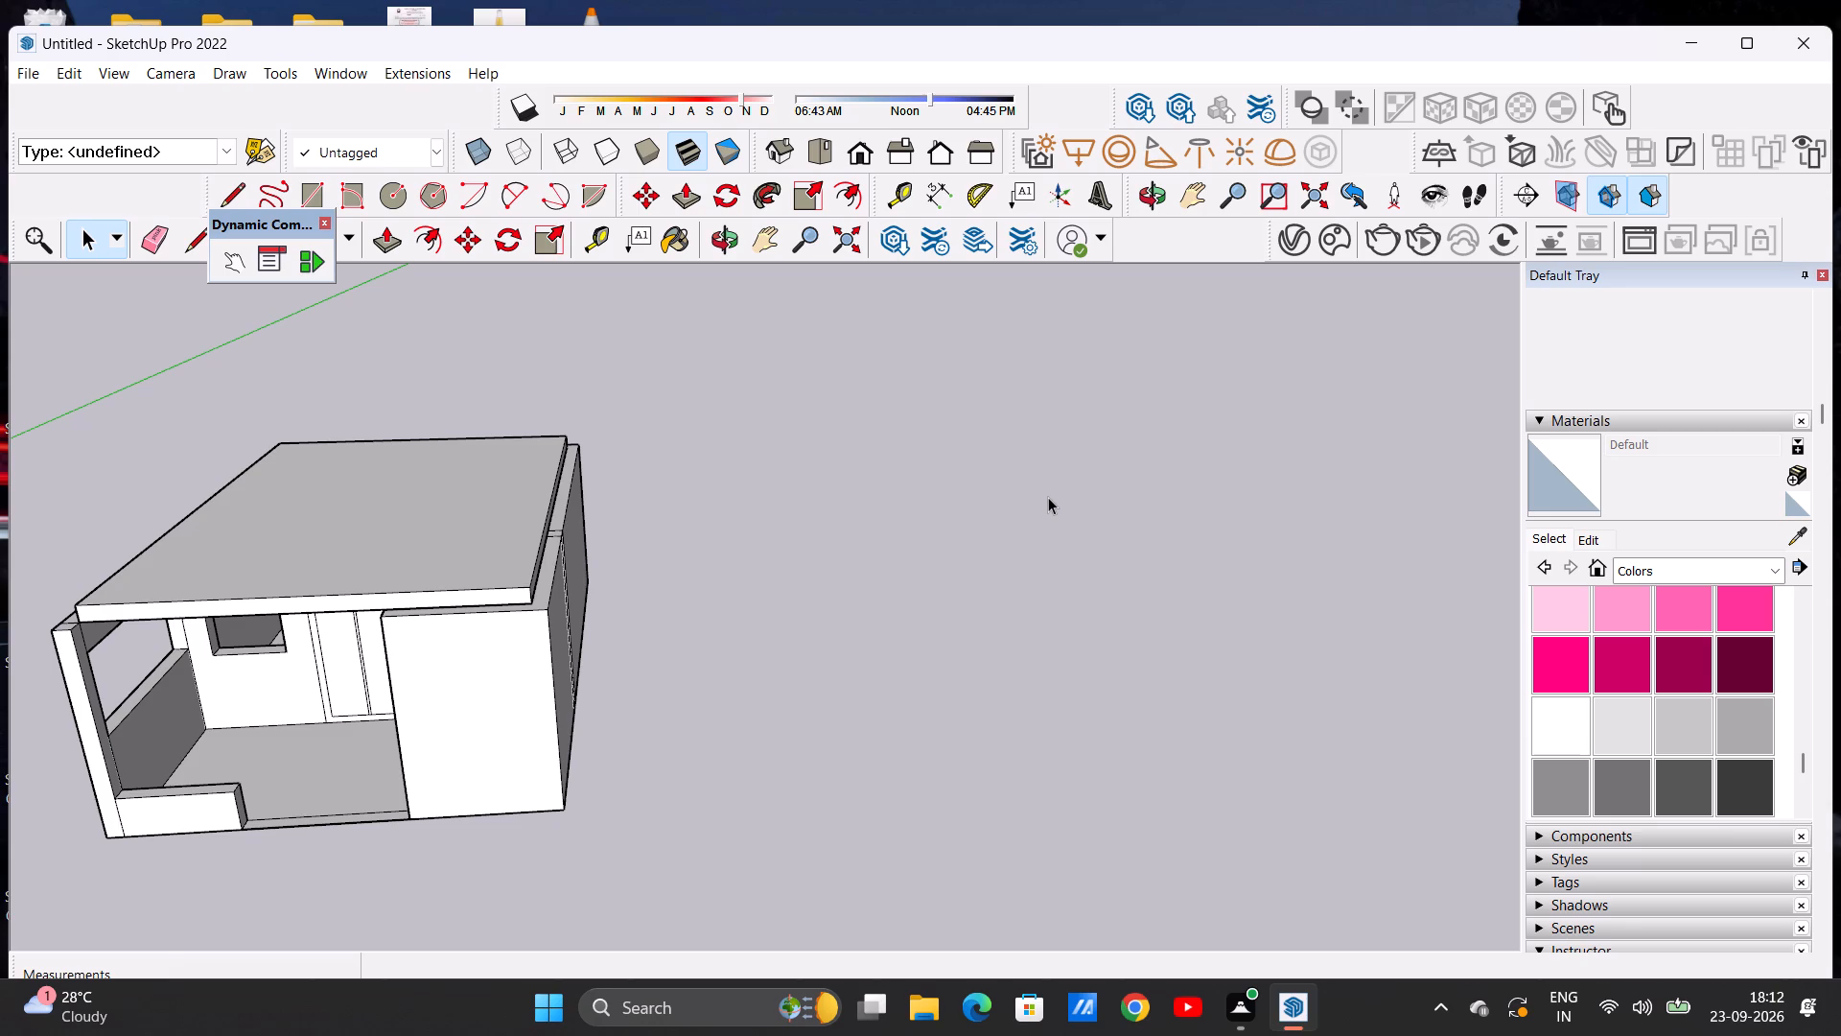
{"action": "scroll", "coordinate": [592, 831], "scroll_direction": "down", "scroll_amount": 9}
{"action": "scroll", "coordinate": [268, 892], "scroll_direction": "up", "scroll_amount": 7}
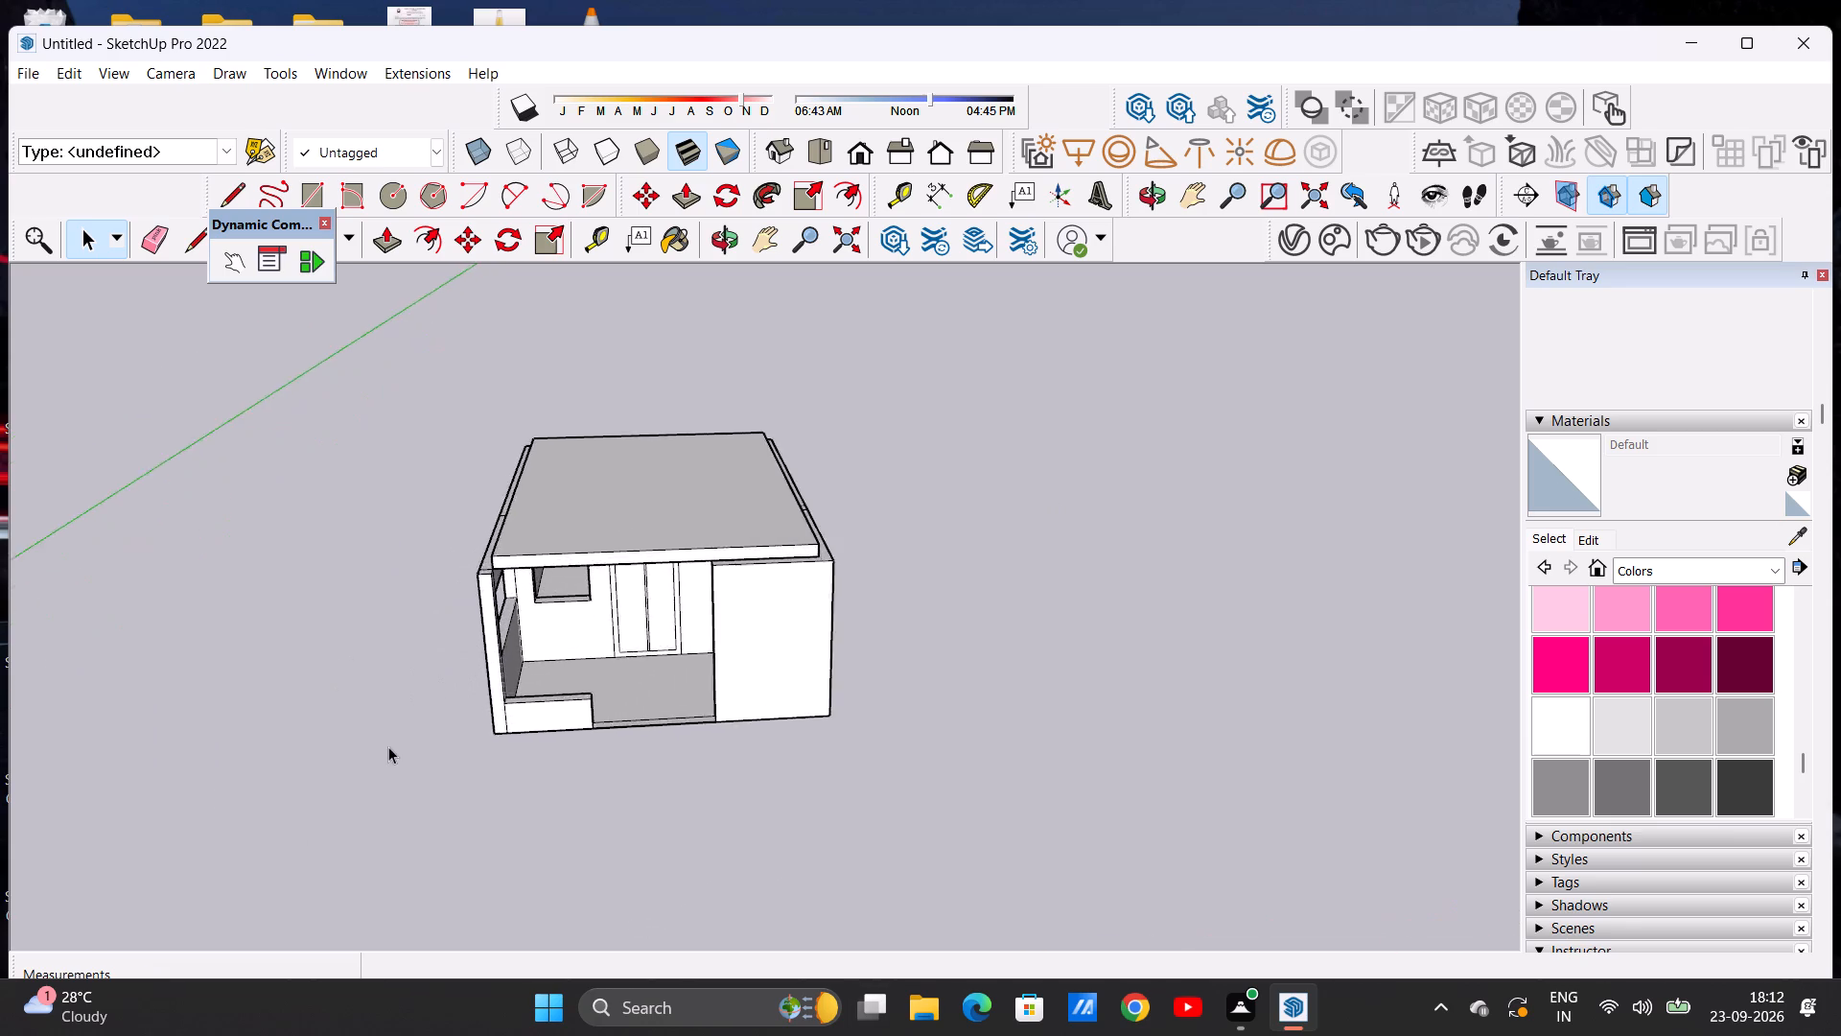
{"action": "scroll", "coordinate": [397, 737], "scroll_direction": "down", "scroll_amount": 7}
{"action": "middle_click_drag", "start_coordinate": [433, 795], "coordinate": [397, 741]}
{"action": "scroll", "coordinate": [527, 706], "scroll_direction": "up", "scroll_amount": 5}
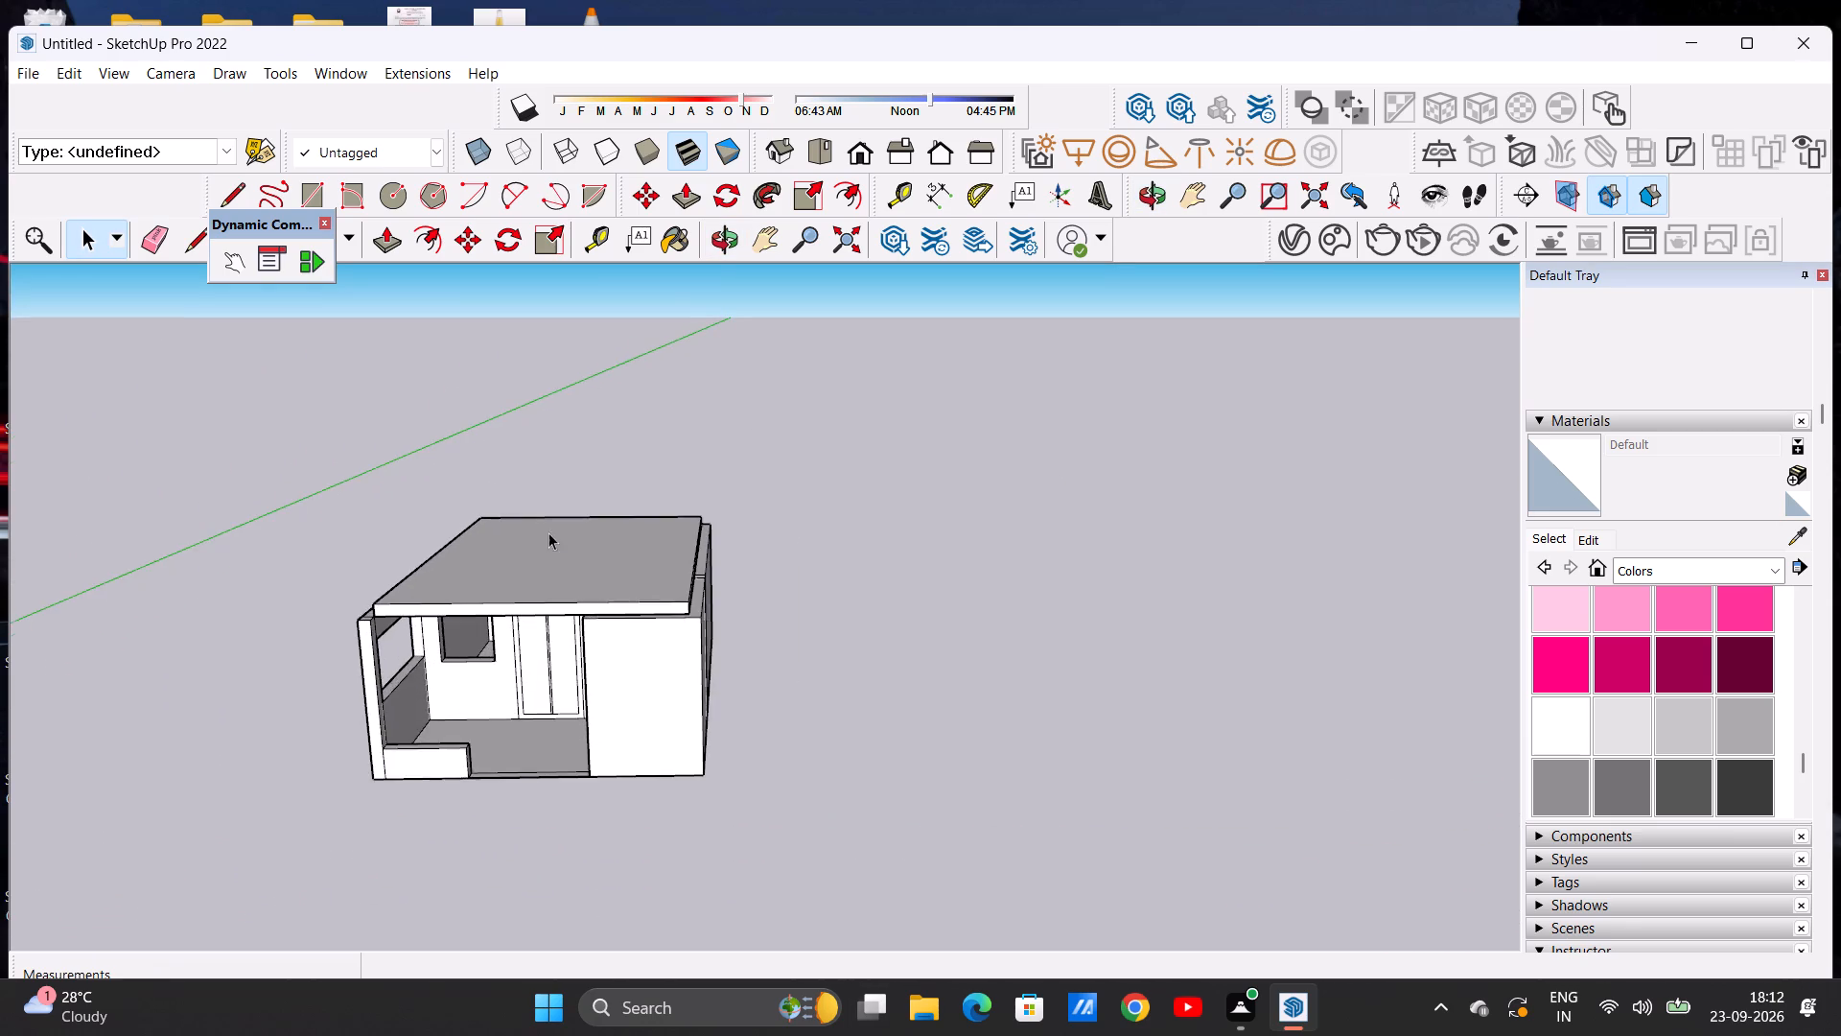
{"action": "scroll", "coordinate": [527, 530], "scroll_direction": "up", "scroll_amount": 5}
{"action": "middle_click_drag", "start_coordinate": [492, 644], "coordinate": [495, 517]}
{"action": "scroll", "coordinate": [493, 536], "scroll_direction": "down", "scroll_amount": 4}
{"action": "middle_click_drag", "start_coordinate": [509, 599], "coordinate": [499, 682]}
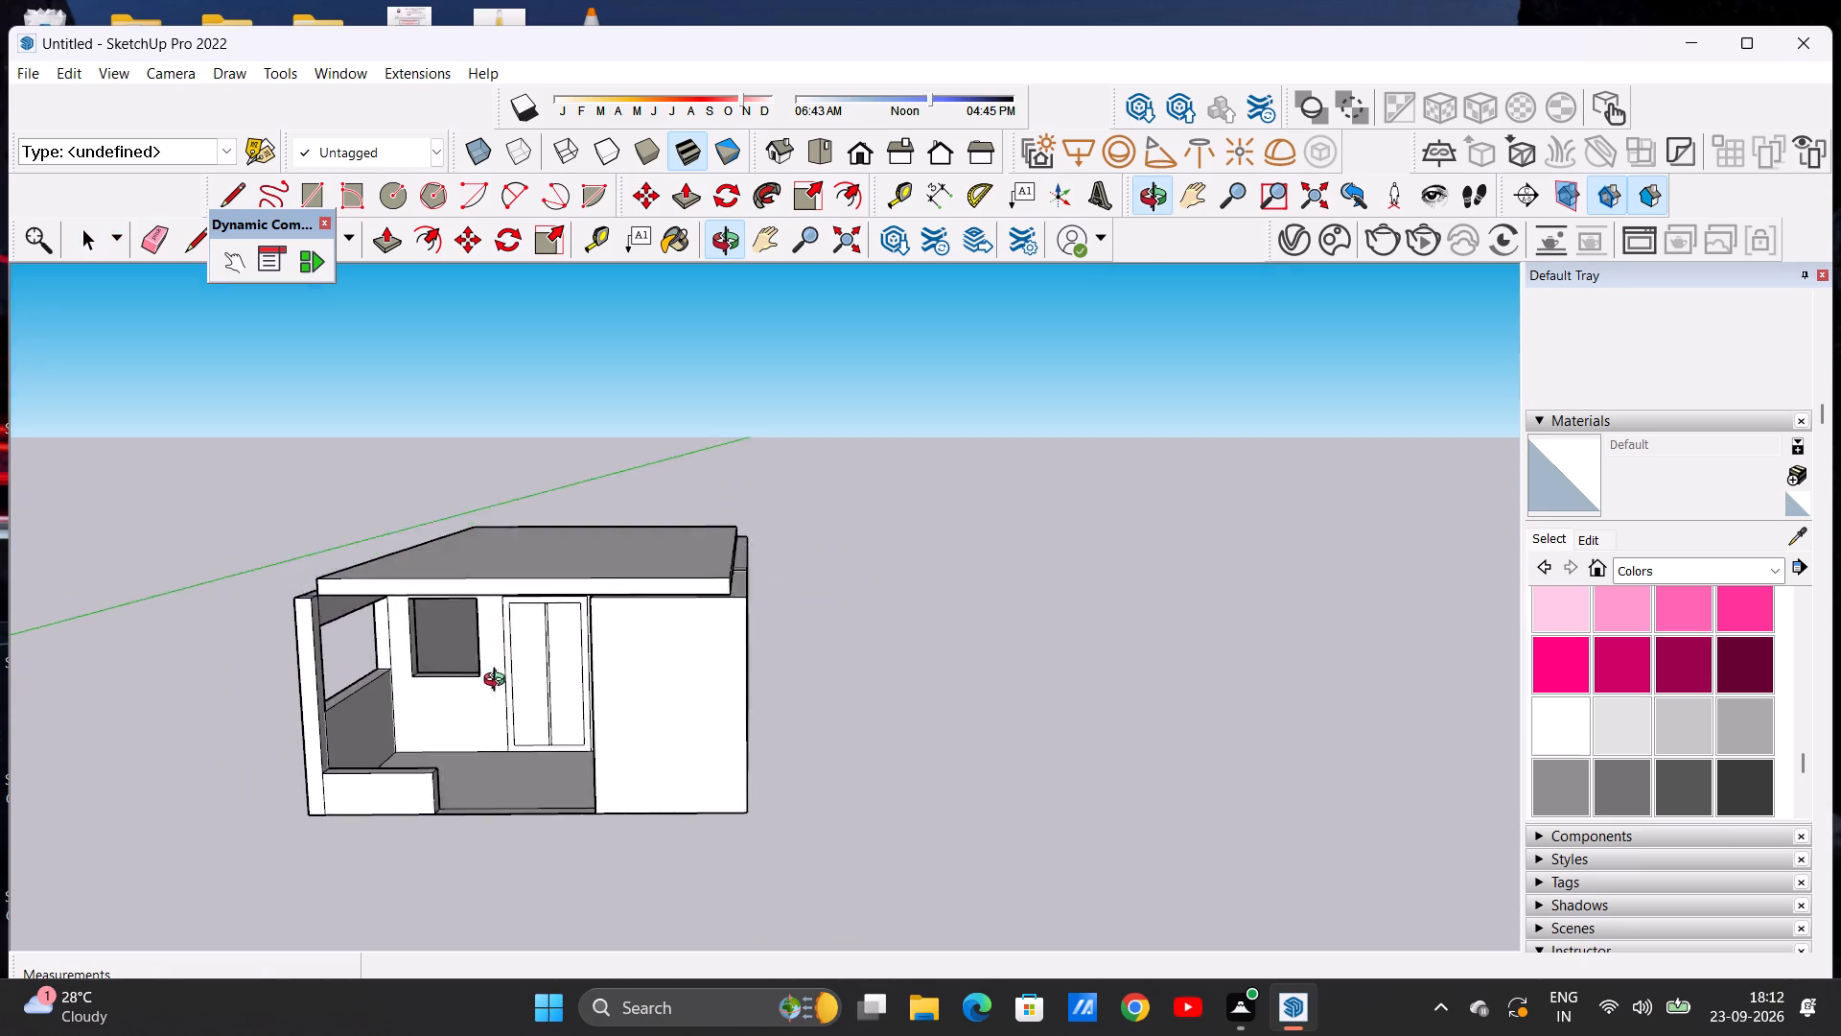
{"action": "middle_click_drag", "start_coordinate": [499, 682], "coordinate": [564, 639]}
{"action": "scroll", "coordinate": [529, 643], "scroll_direction": "up", "scroll_amount": 9}
{"action": "scroll", "coordinate": [538, 610], "scroll_direction": "down", "scroll_amount": 3}
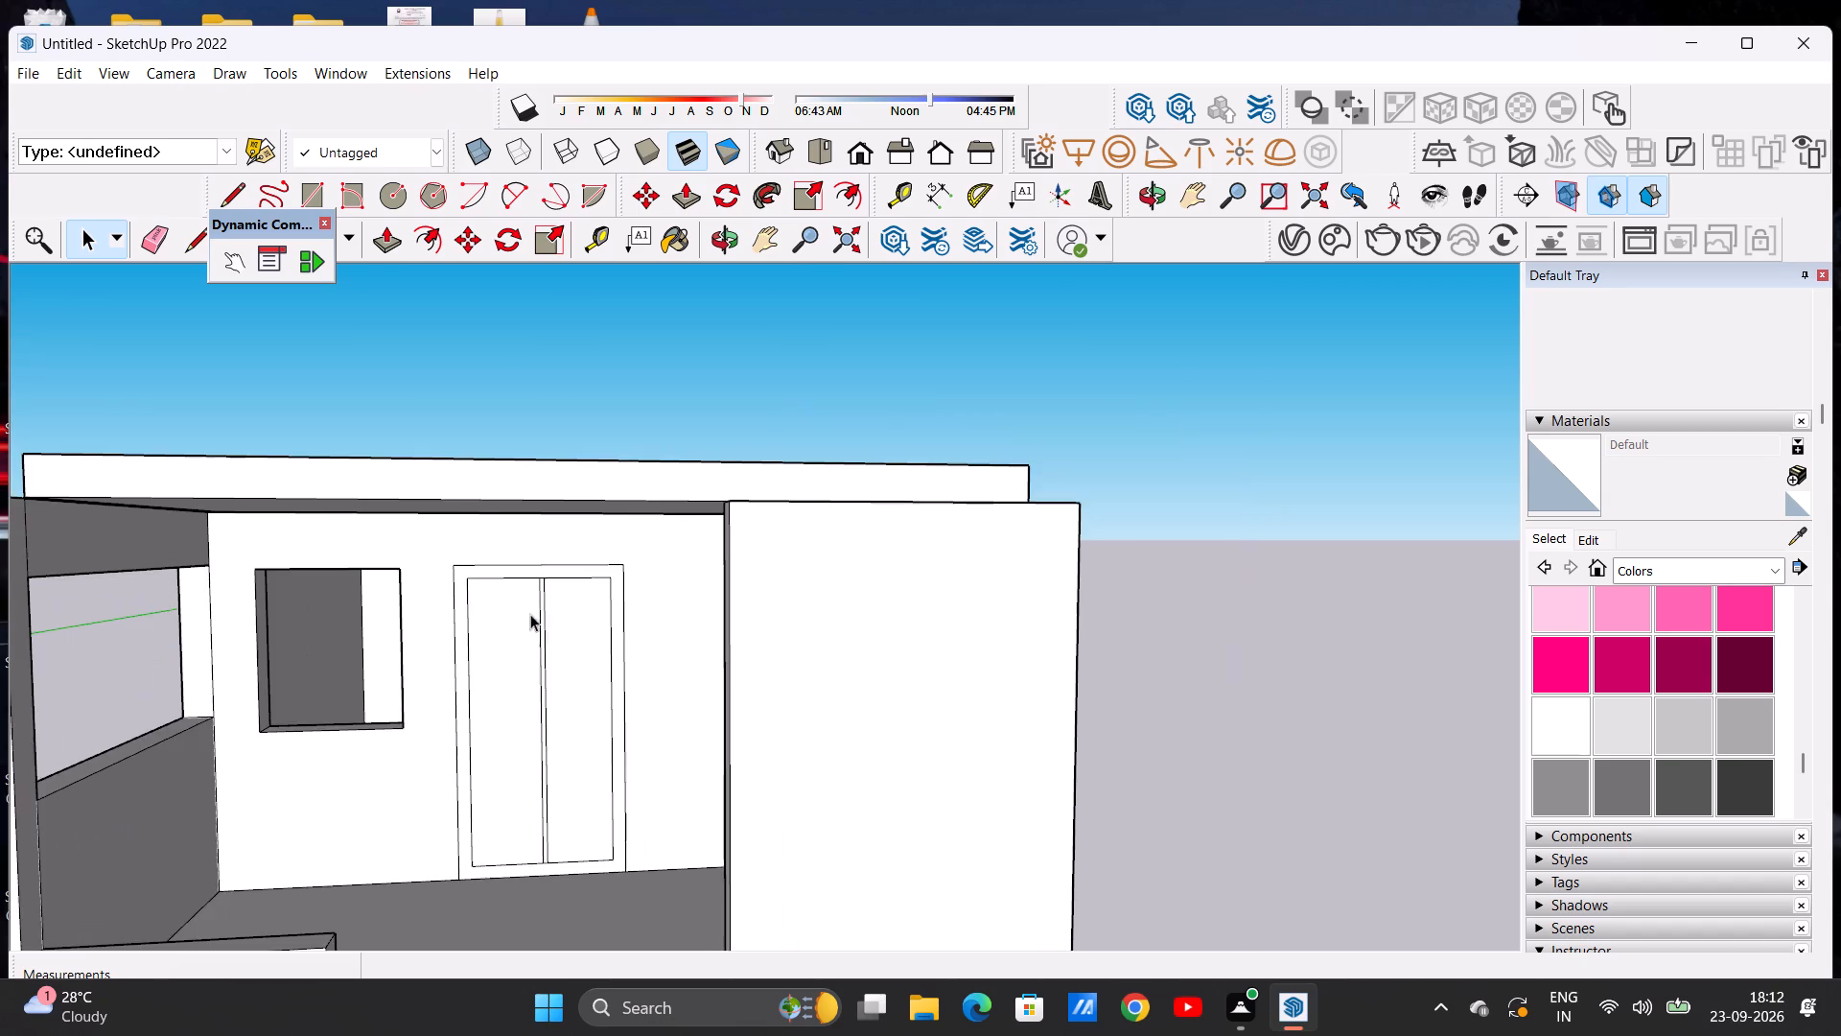
{"action": "scroll", "coordinate": [571, 647], "scroll_direction": "up", "scroll_amount": 5}
{"action": "scroll", "coordinate": [568, 628], "scroll_direction": "down", "scroll_amount": 7}
{"action": "scroll", "coordinate": [670, 649], "scroll_direction": "up", "scroll_amount": 3}
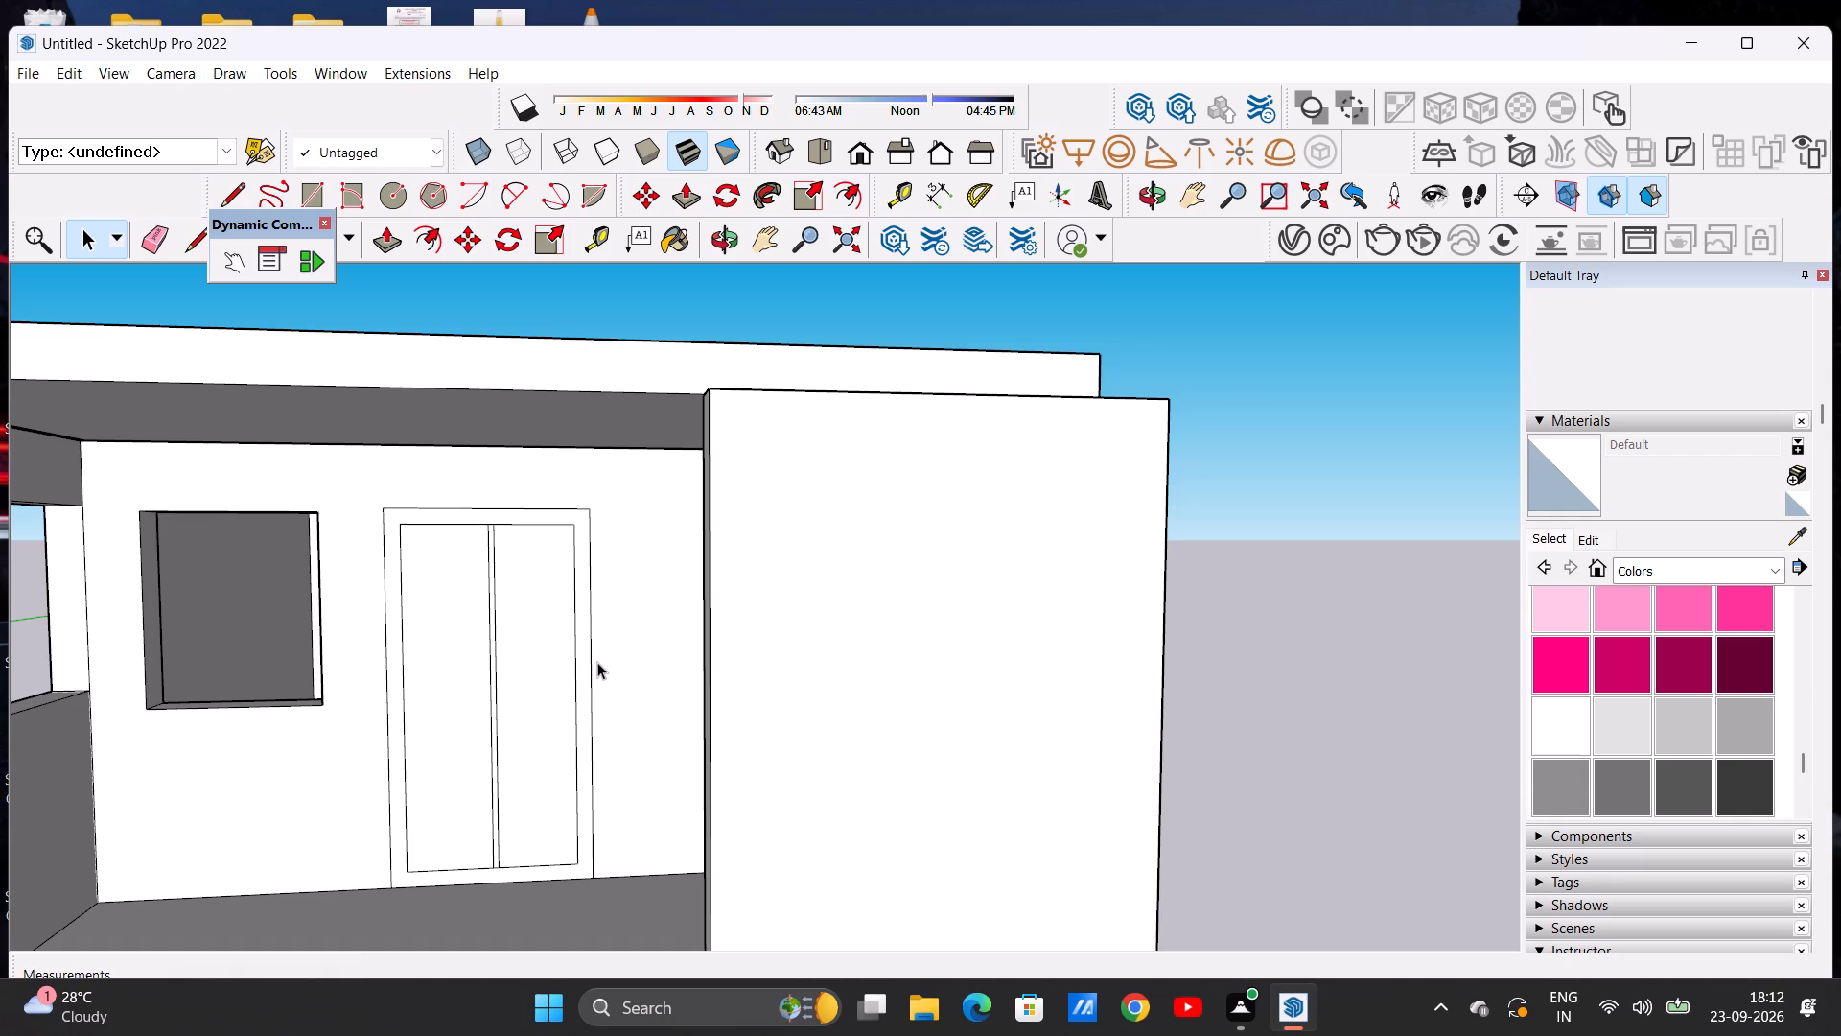
{"action": "scroll", "coordinate": [597, 662], "scroll_direction": "down", "scroll_amount": 5}
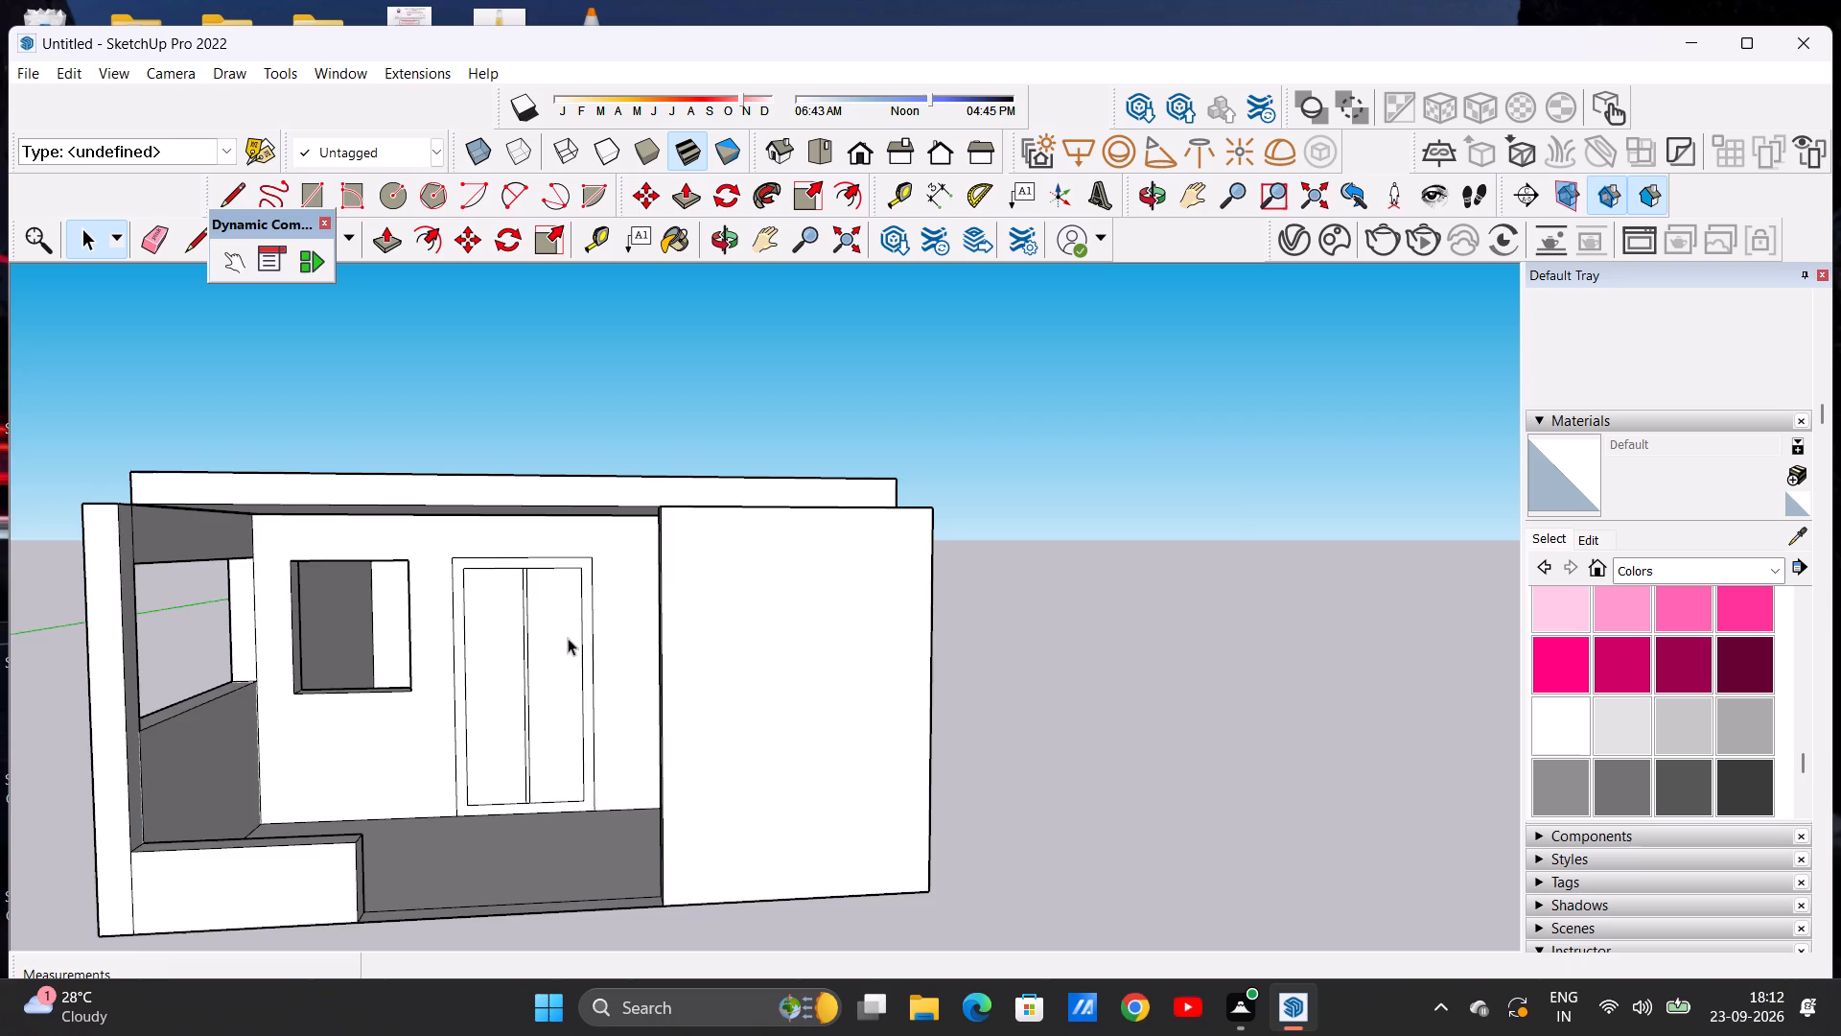
{"action": "scroll", "coordinate": [566, 637], "scroll_direction": "up", "scroll_amount": 7}
{"action": "scroll", "coordinate": [562, 626], "scroll_direction": "down", "scroll_amount": 5}
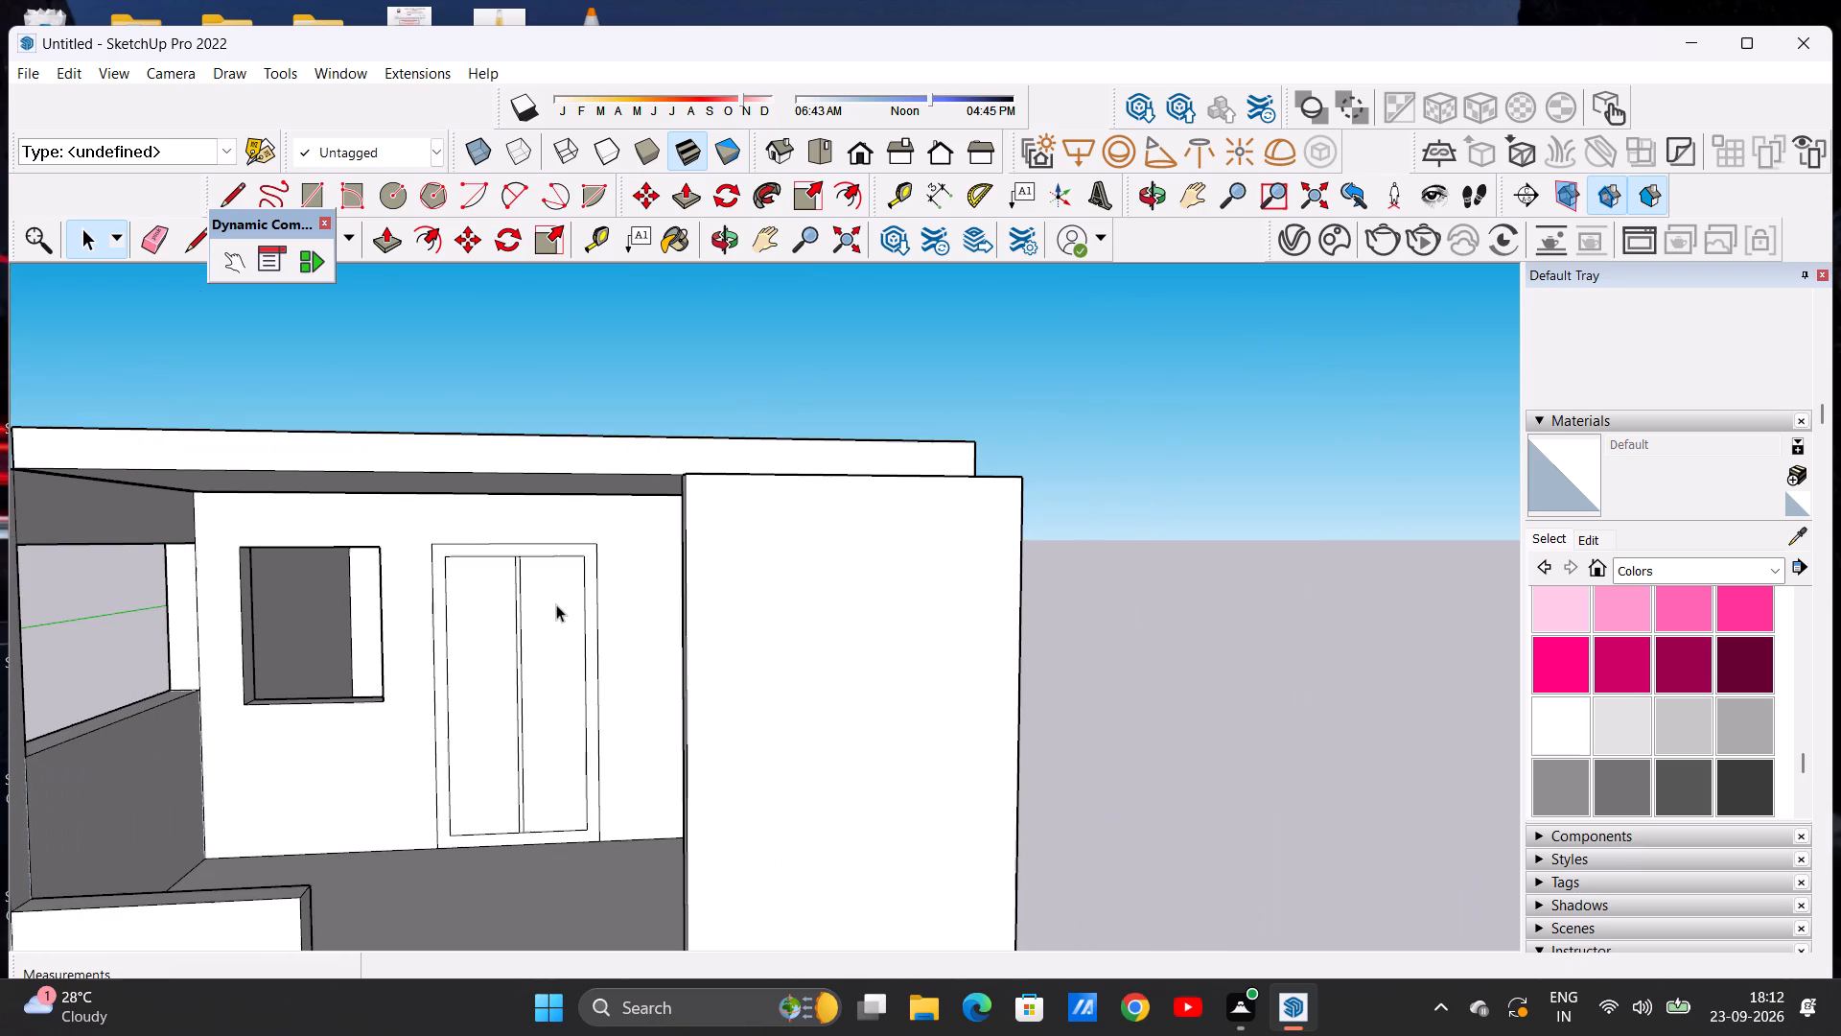
Paint the double door's frame border with Wood Veneer 01 from the Wood materials.
{"action": "scroll", "coordinate": [609, 636], "scroll_direction": "up", "scroll_amount": 4}
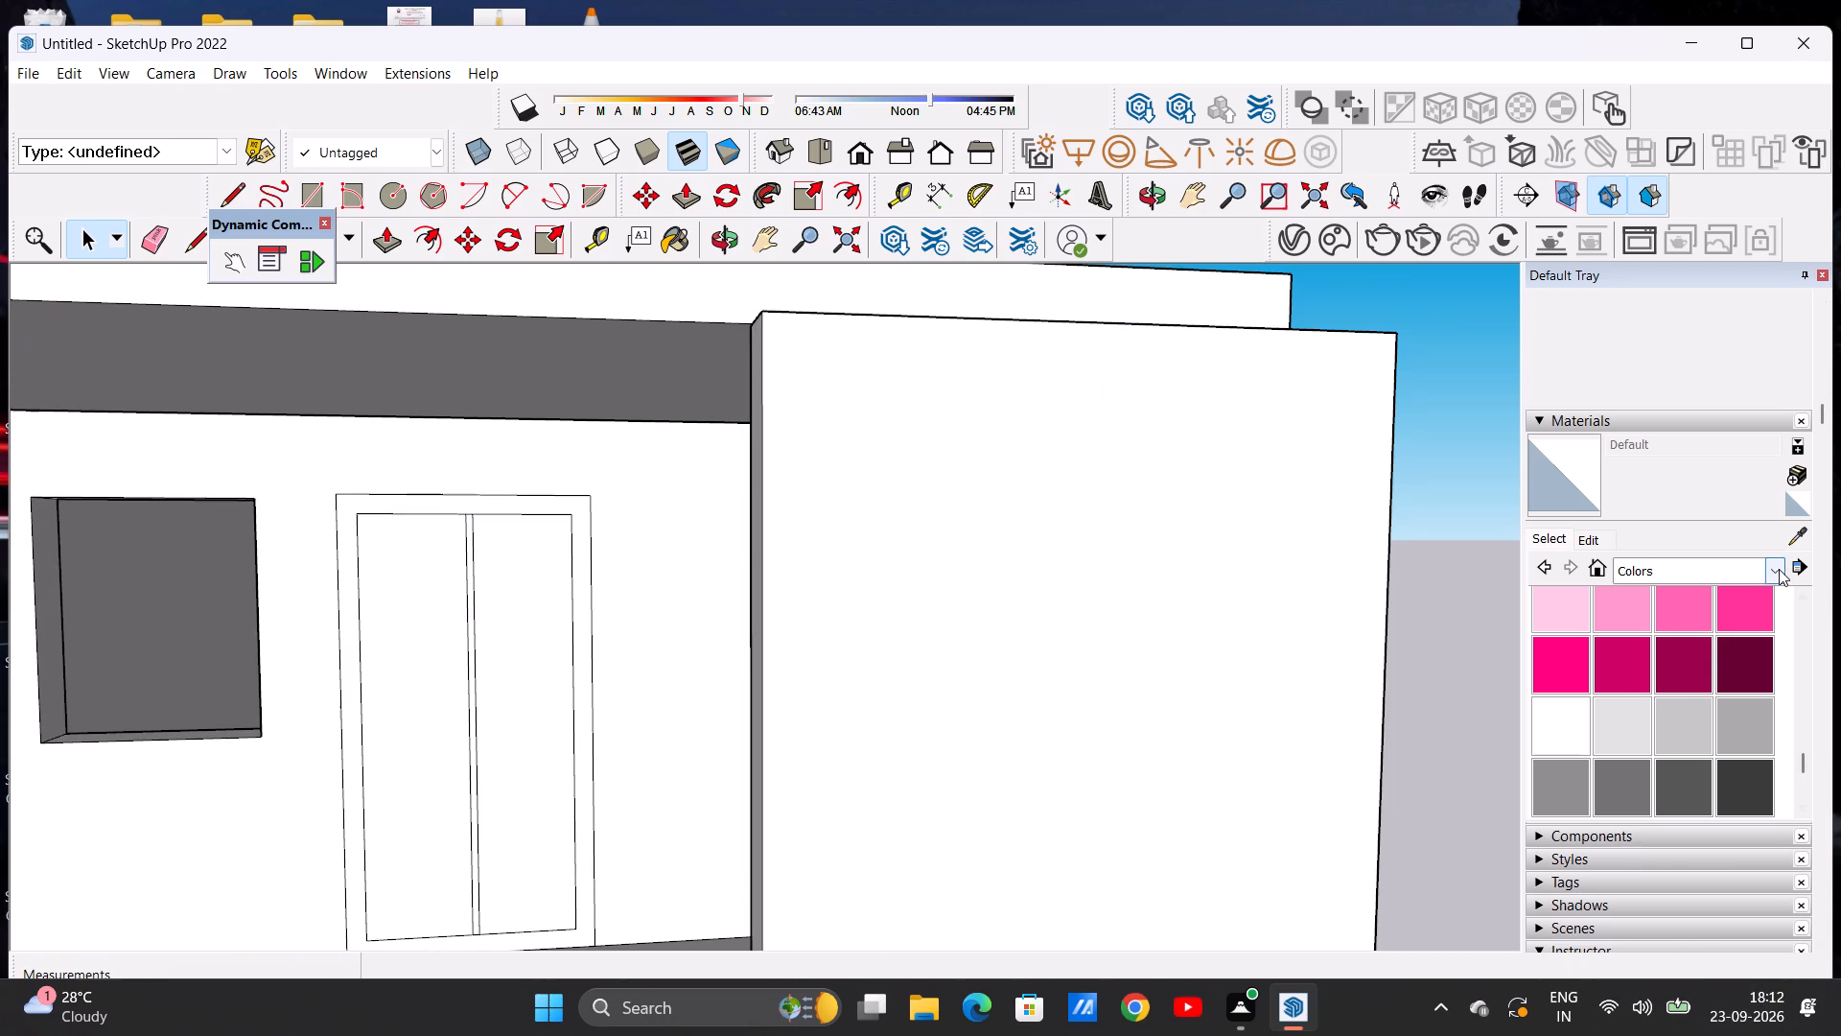
{"action": "left_click", "coordinate": [1779, 569]}
{"action": "left_click", "coordinate": [1833, 882]}
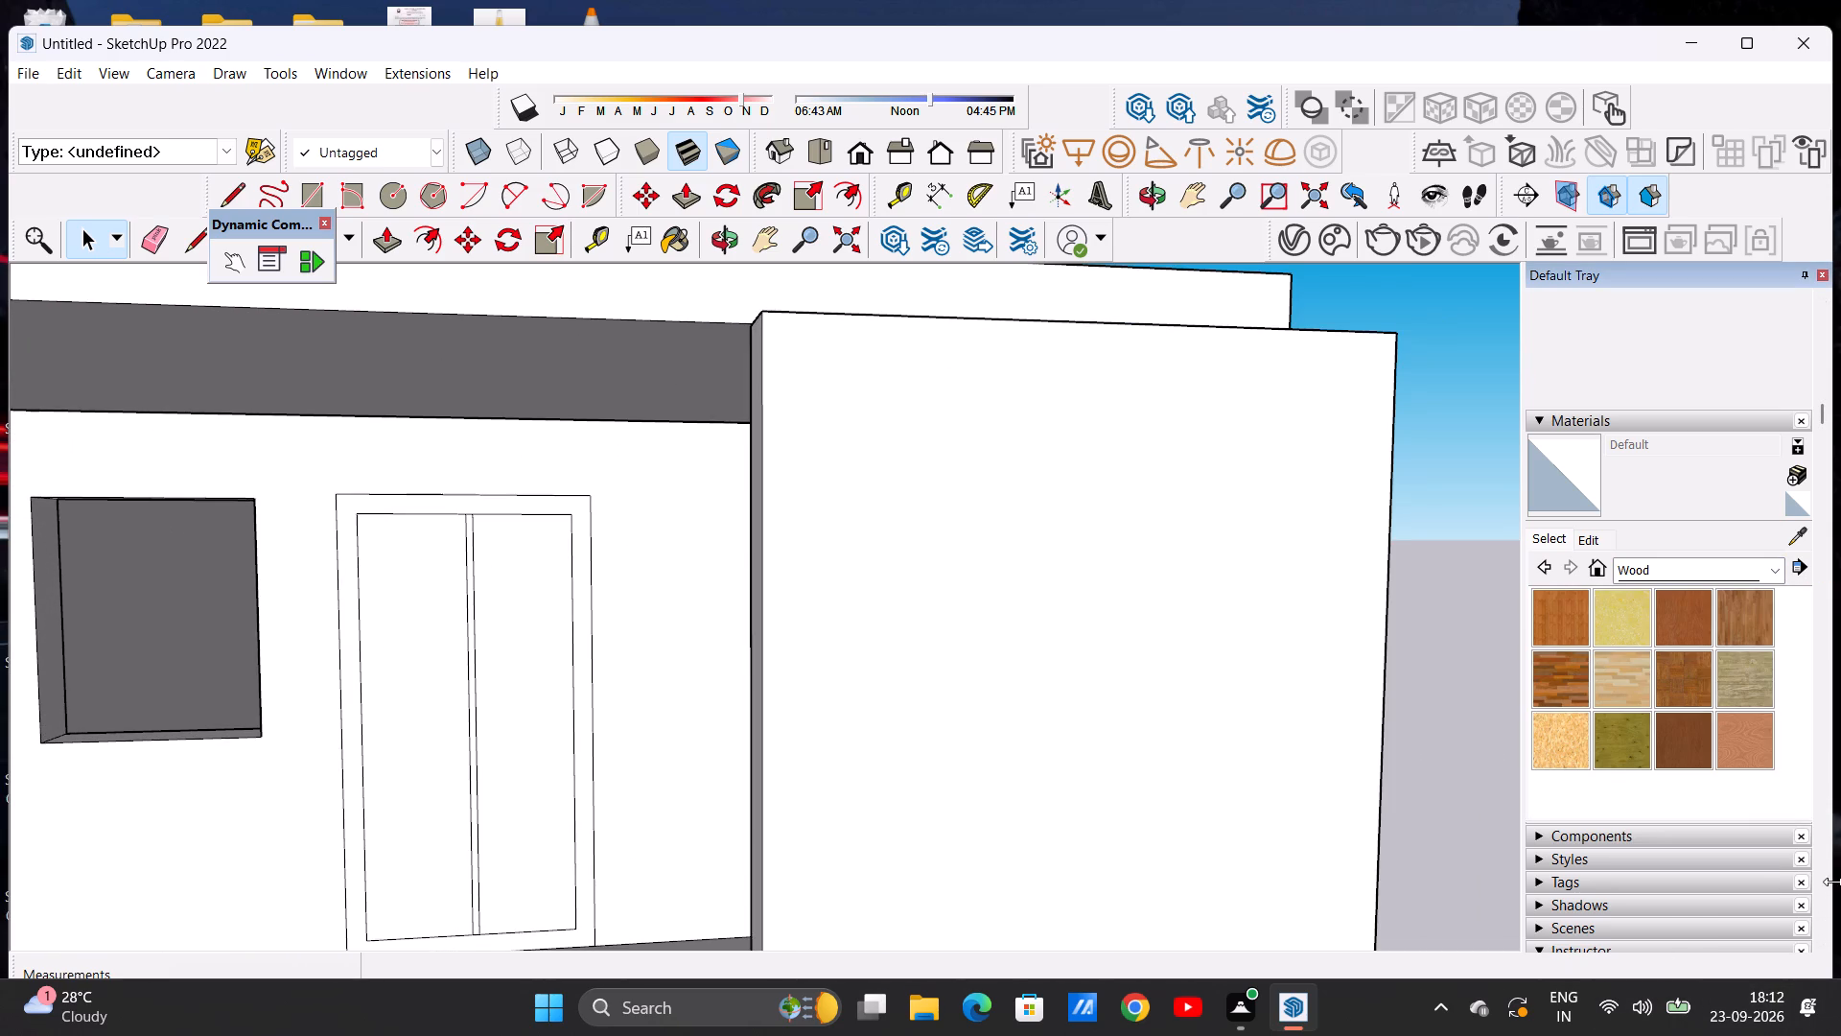
{"action": "left_click", "coordinate": [1700, 741]}
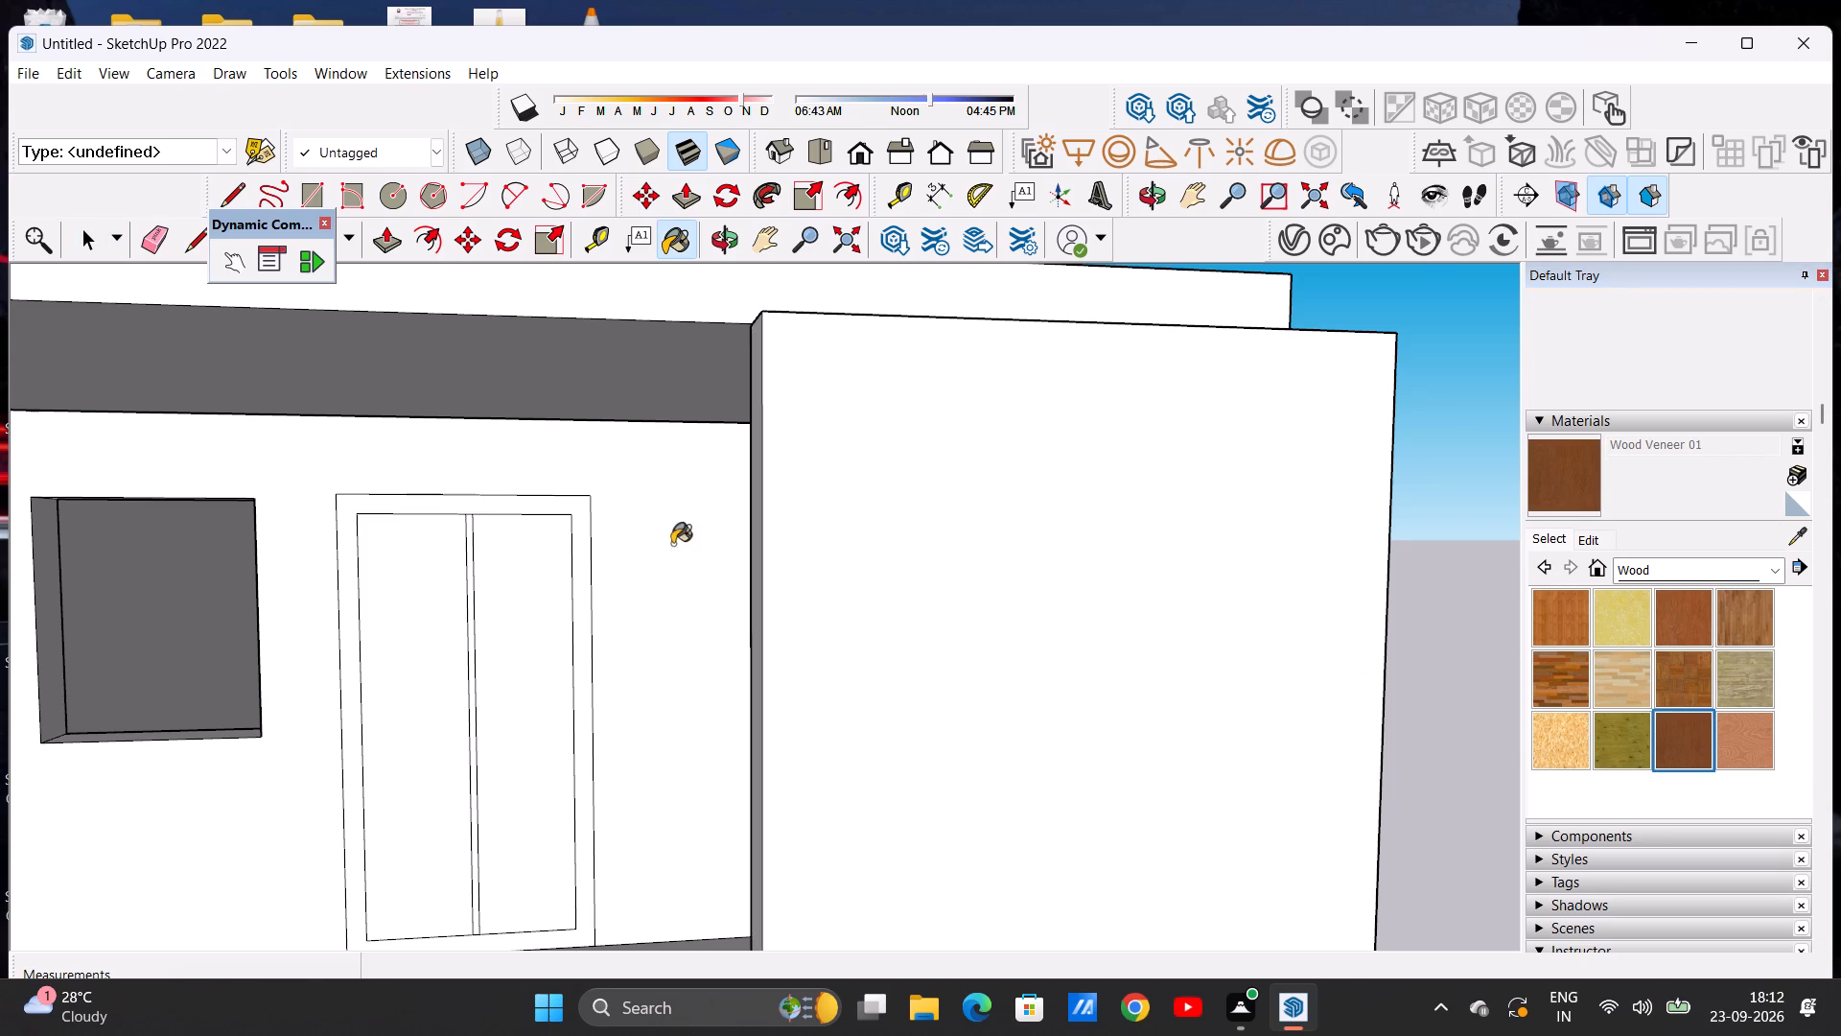
{"action": "scroll", "coordinate": [547, 556], "scroll_direction": "up", "scroll_amount": 5}
{"action": "left_click", "coordinate": [610, 572]}
{"action": "scroll", "coordinate": [593, 559], "scroll_direction": "down", "scroll_amount": 6}
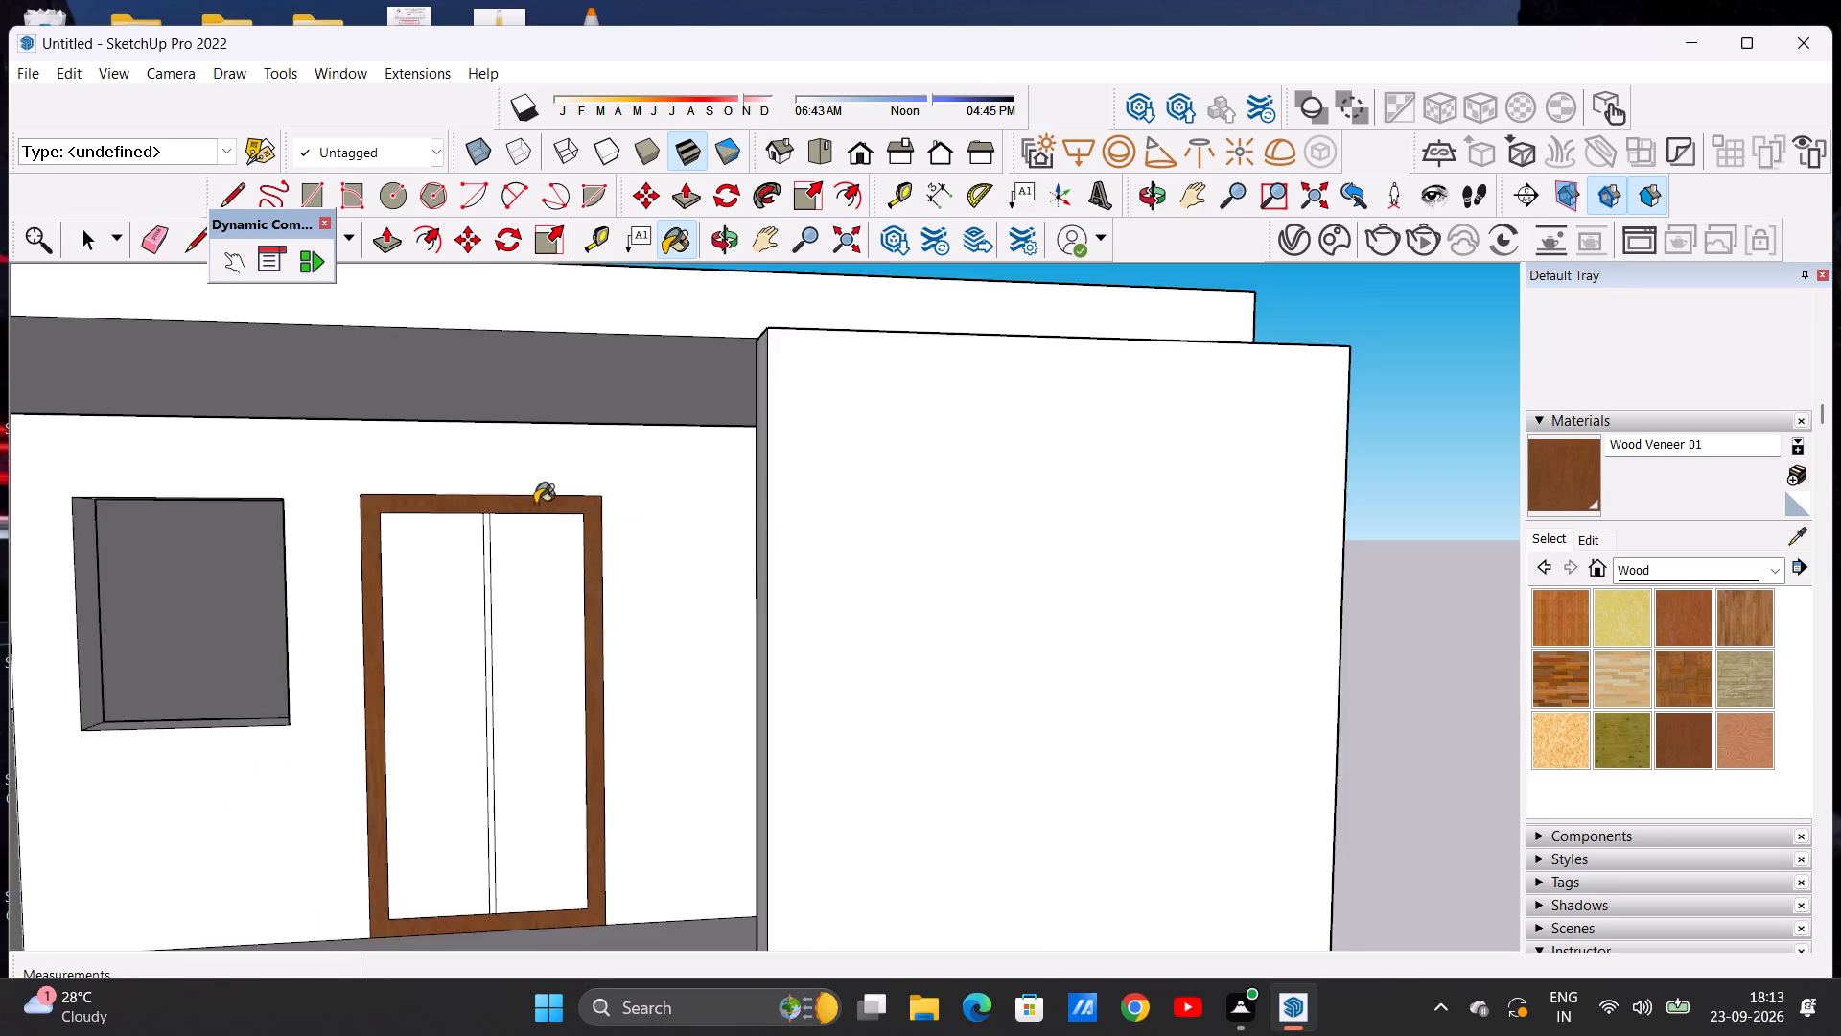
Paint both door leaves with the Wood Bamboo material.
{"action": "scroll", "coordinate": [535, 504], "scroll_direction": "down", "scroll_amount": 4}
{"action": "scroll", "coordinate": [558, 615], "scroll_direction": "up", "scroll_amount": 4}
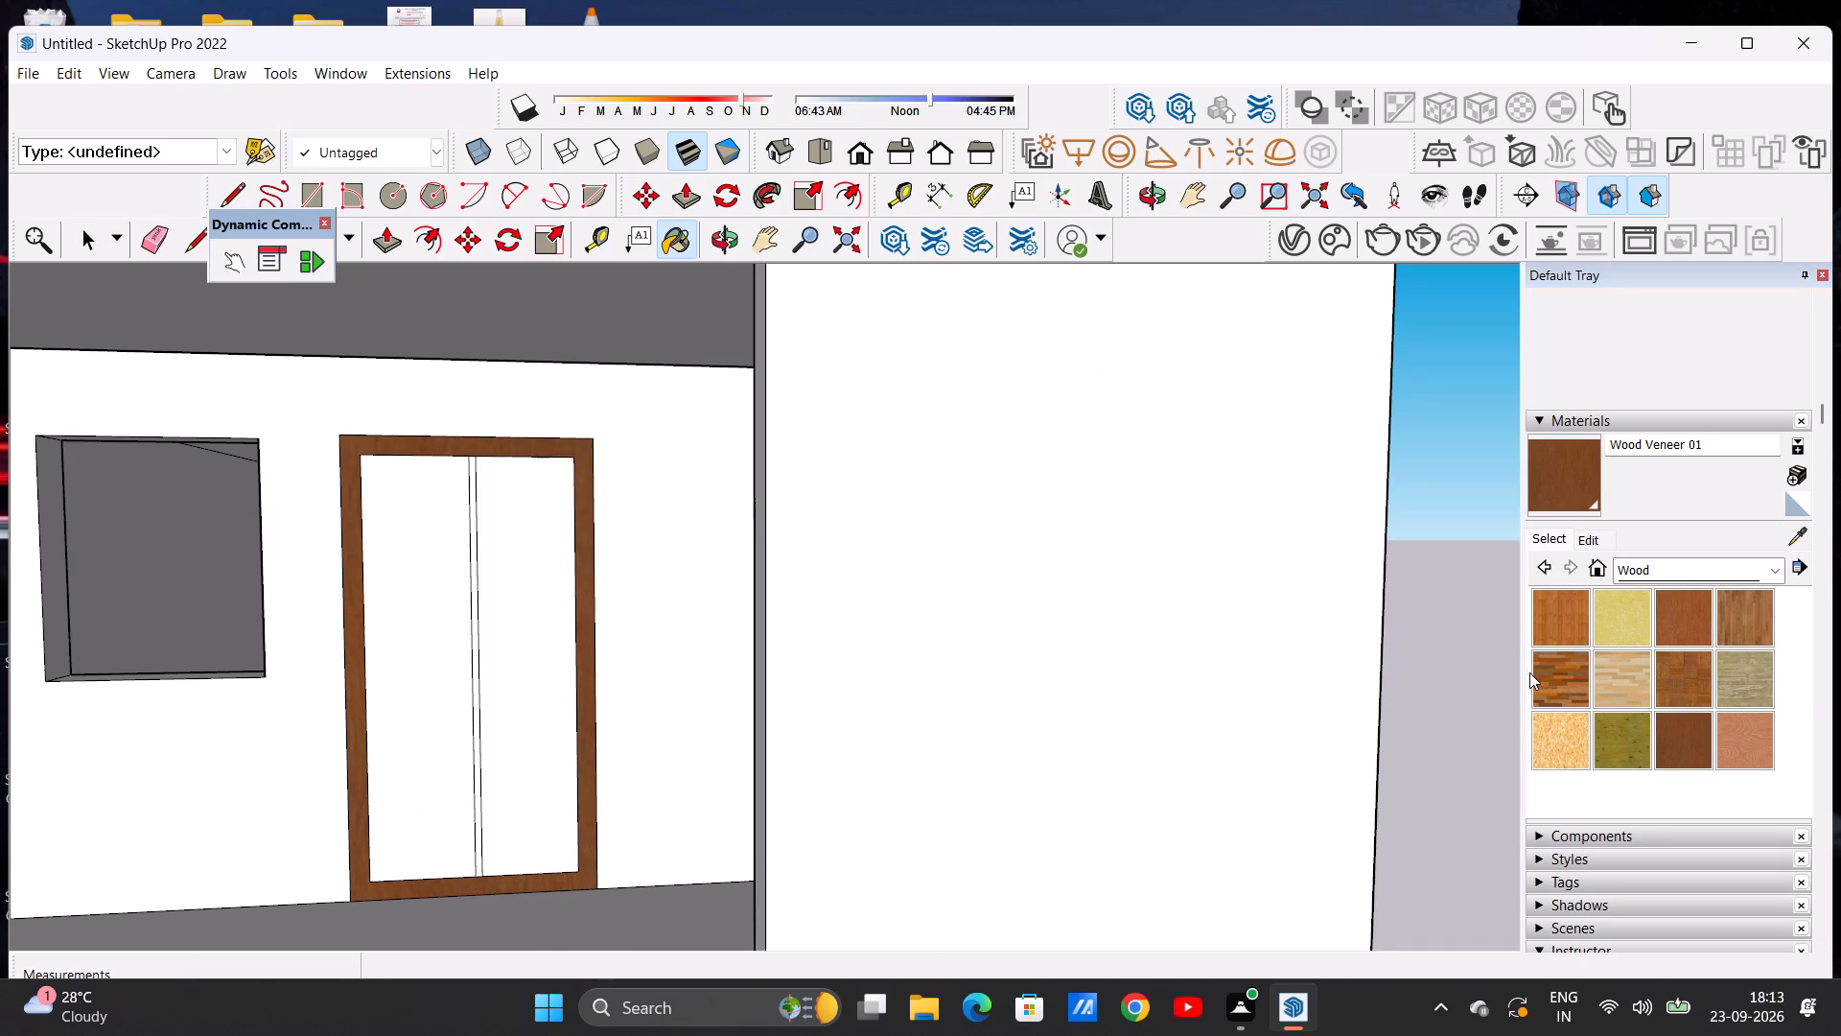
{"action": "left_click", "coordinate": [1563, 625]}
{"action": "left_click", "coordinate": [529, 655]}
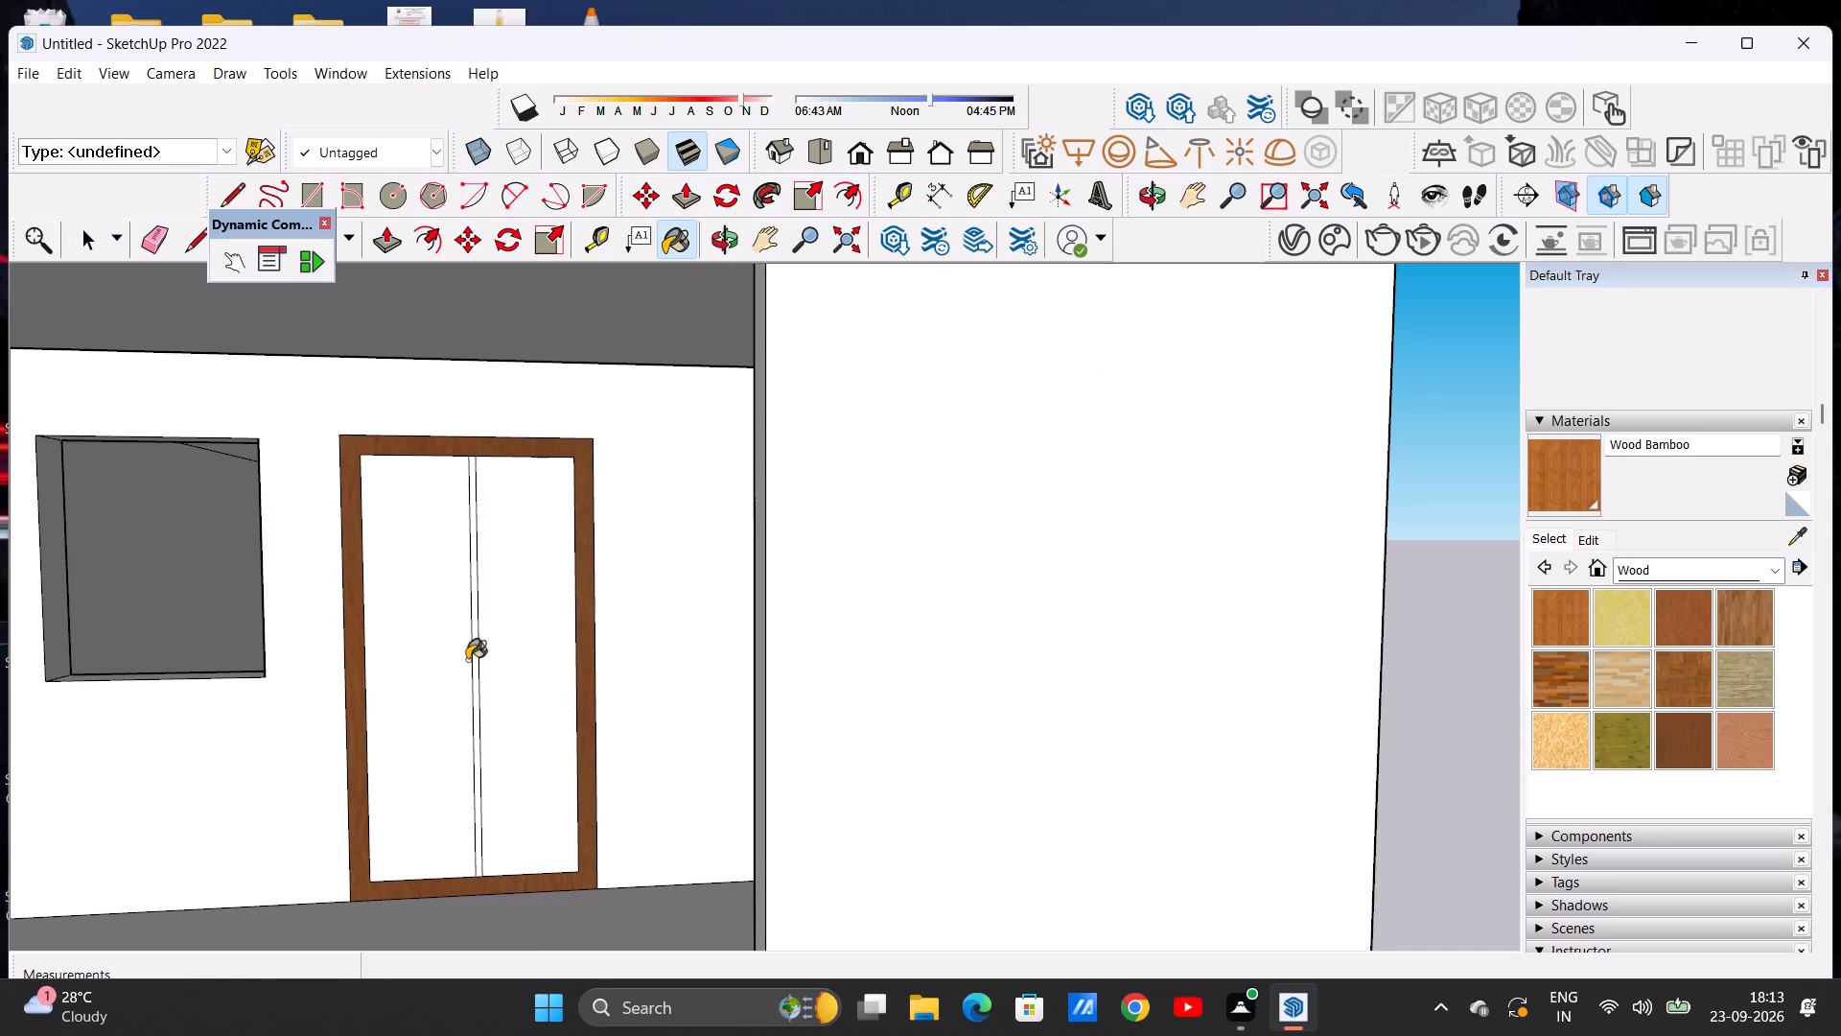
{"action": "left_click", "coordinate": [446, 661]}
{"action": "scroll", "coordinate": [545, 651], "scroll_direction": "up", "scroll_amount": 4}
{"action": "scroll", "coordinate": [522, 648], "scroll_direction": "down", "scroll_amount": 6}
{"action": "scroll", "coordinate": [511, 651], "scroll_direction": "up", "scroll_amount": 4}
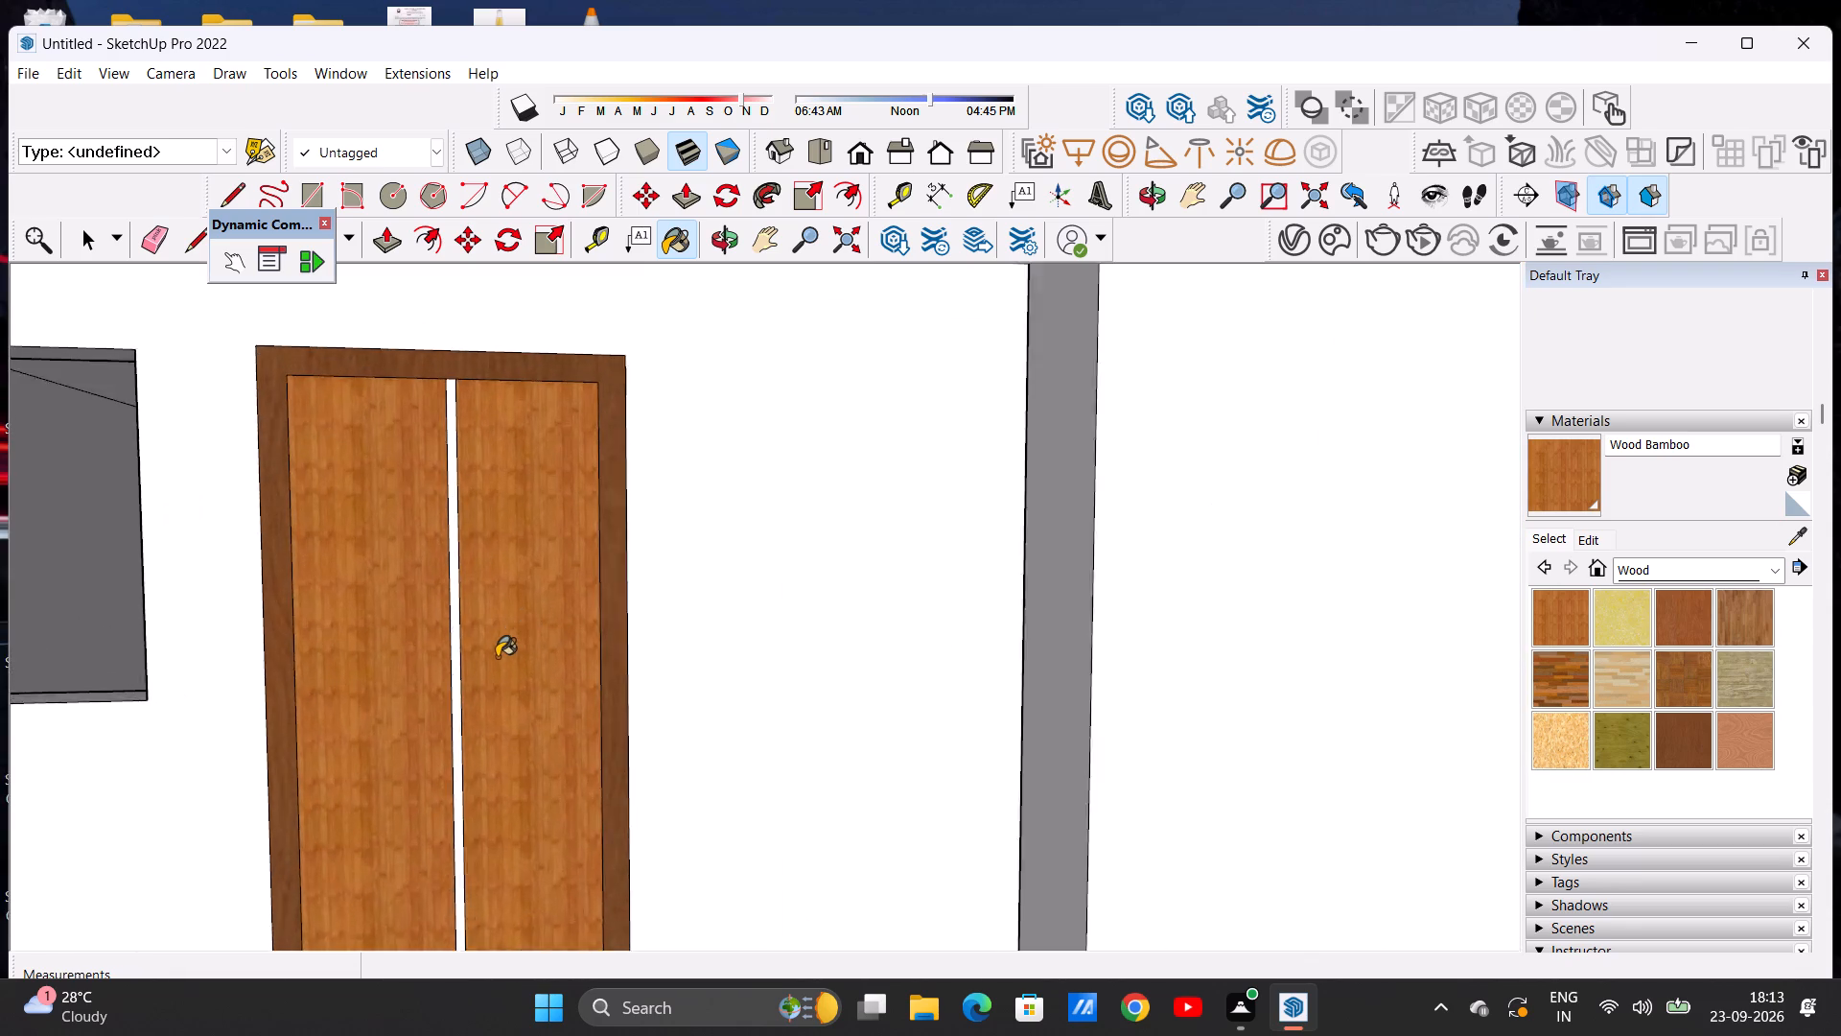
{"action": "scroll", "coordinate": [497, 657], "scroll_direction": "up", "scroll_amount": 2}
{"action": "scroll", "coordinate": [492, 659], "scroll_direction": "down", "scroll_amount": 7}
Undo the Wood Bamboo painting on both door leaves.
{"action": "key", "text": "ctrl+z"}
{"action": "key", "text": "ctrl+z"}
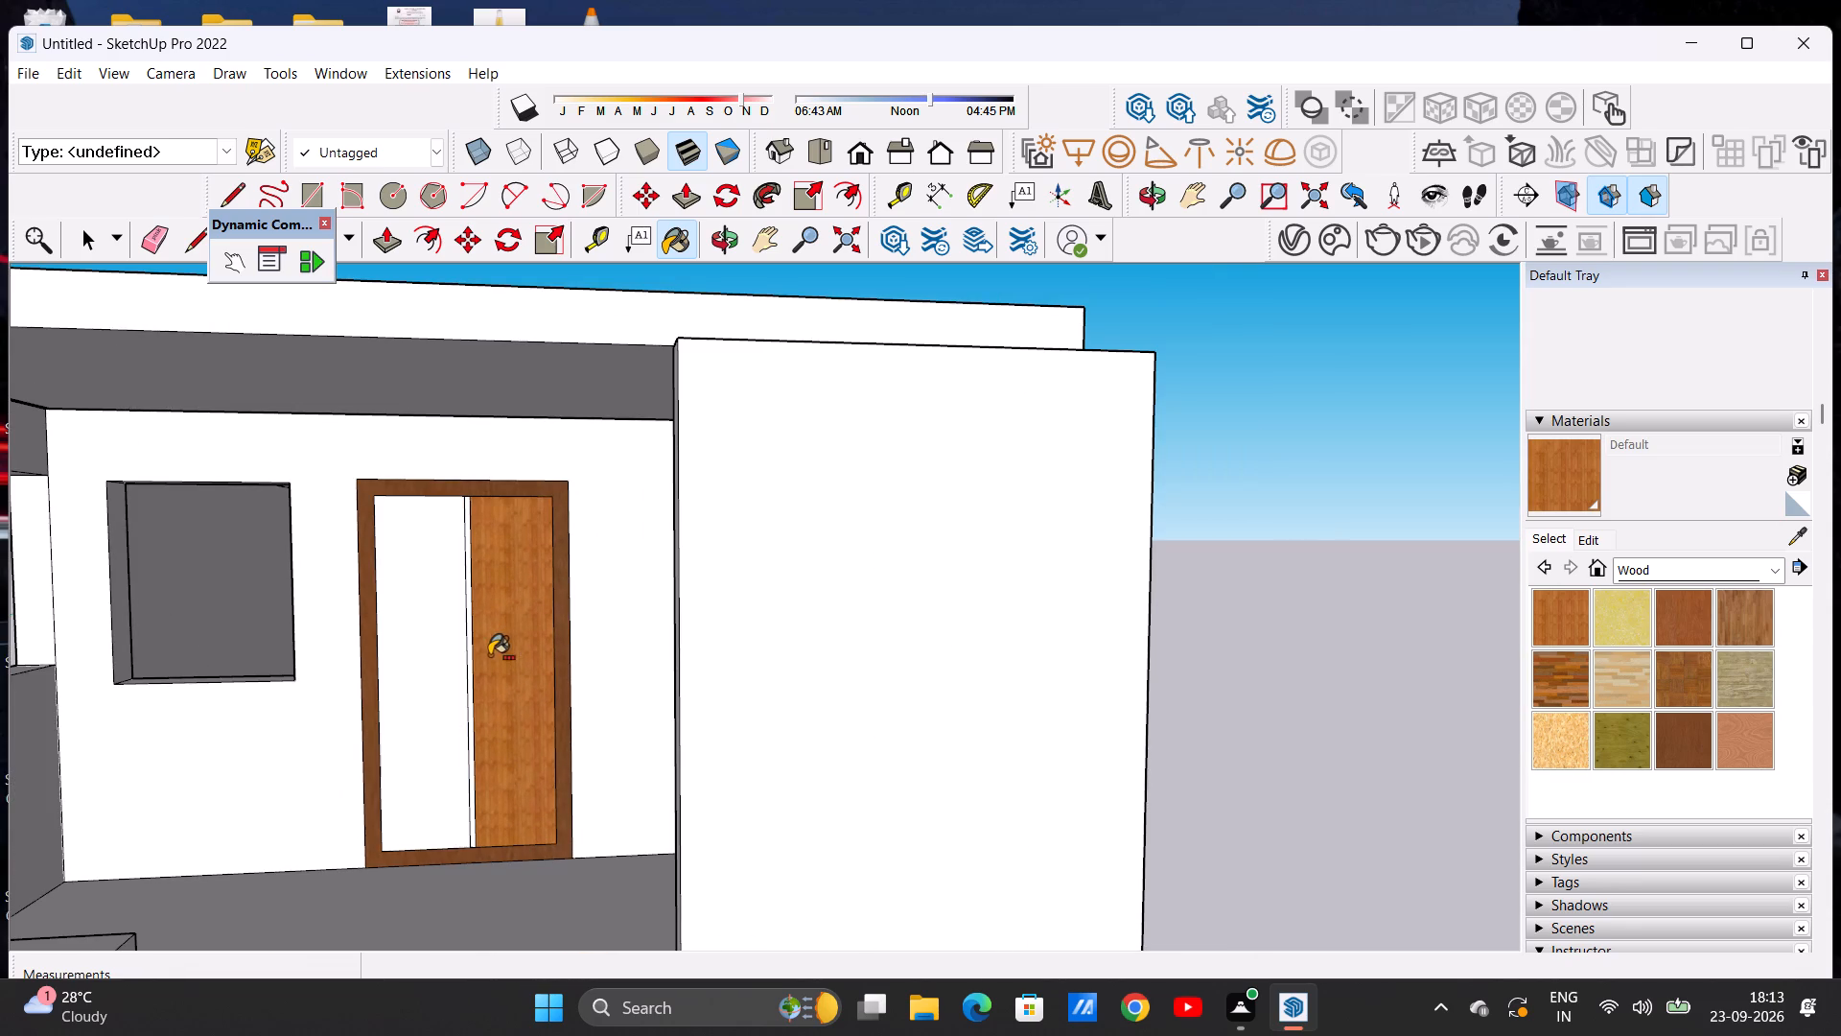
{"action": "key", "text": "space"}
Draw an upright handle rectangle about 1' 11" by 3" on the window-side door leaf, near the centre strip.
{"action": "scroll", "coordinate": [472, 606], "scroll_direction": "up", "scroll_amount": 4}
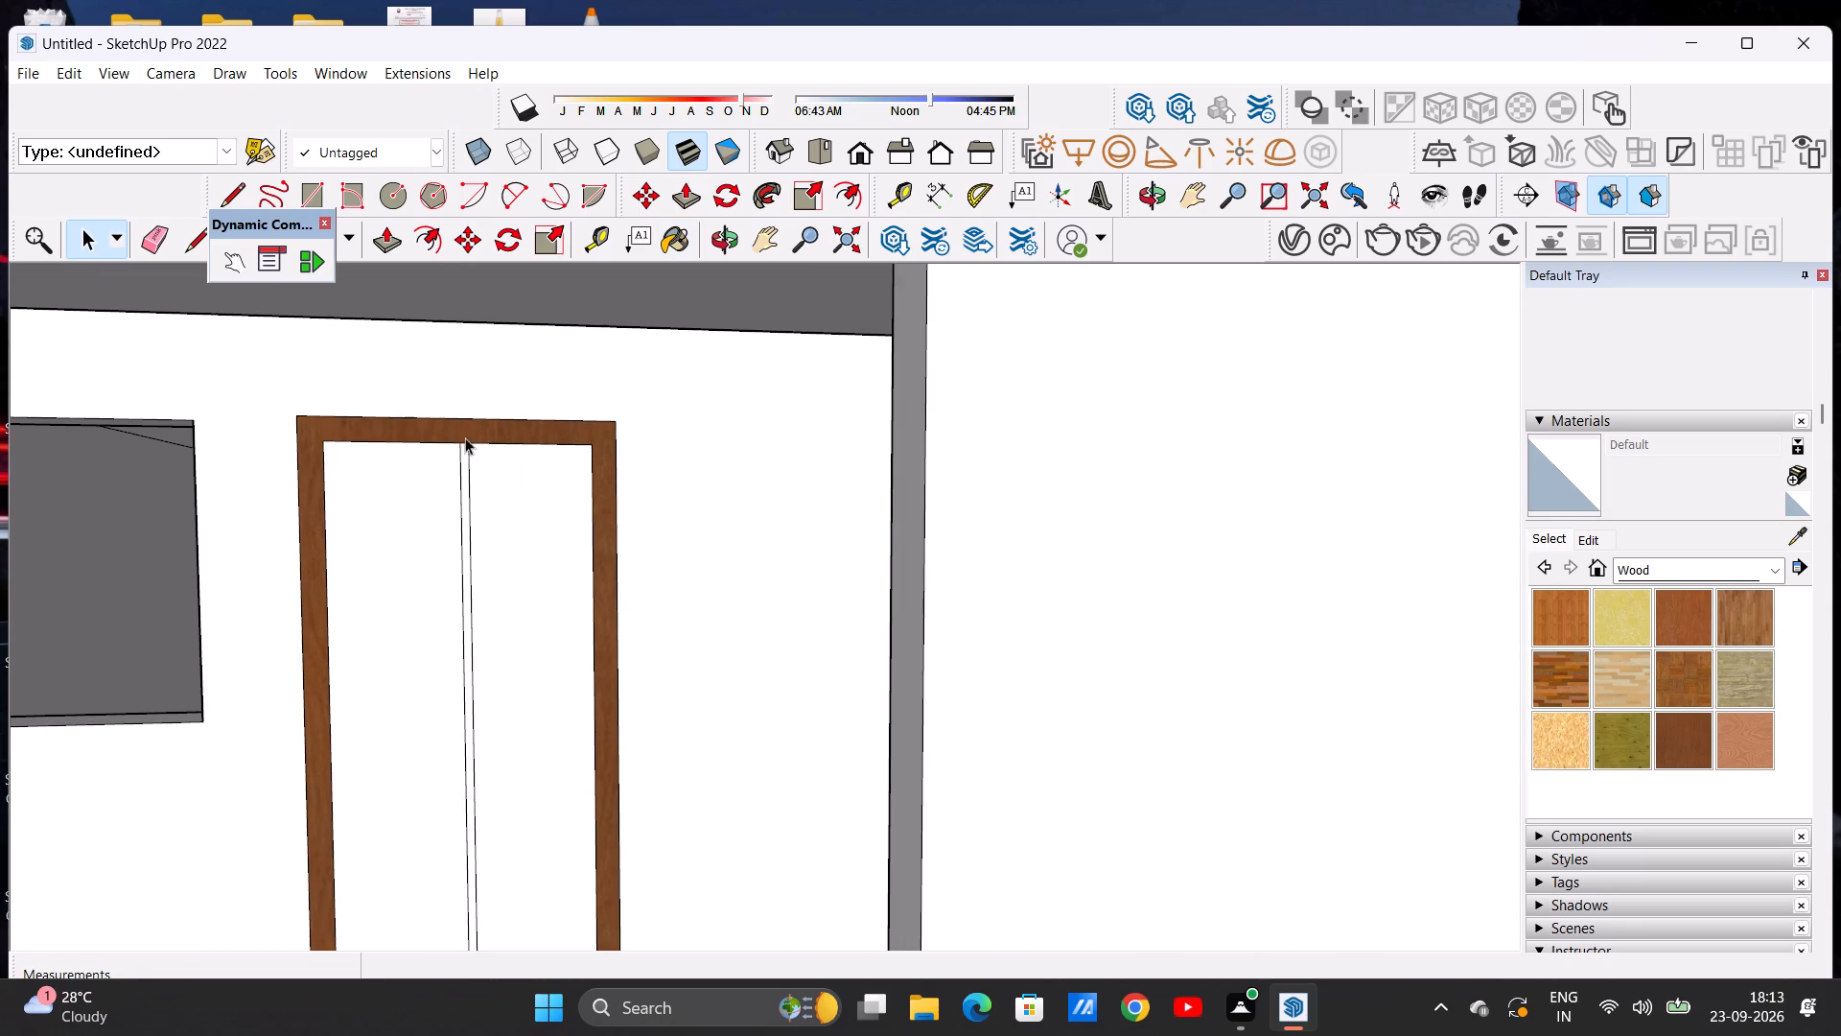
{"action": "left_click", "coordinate": [316, 184]}
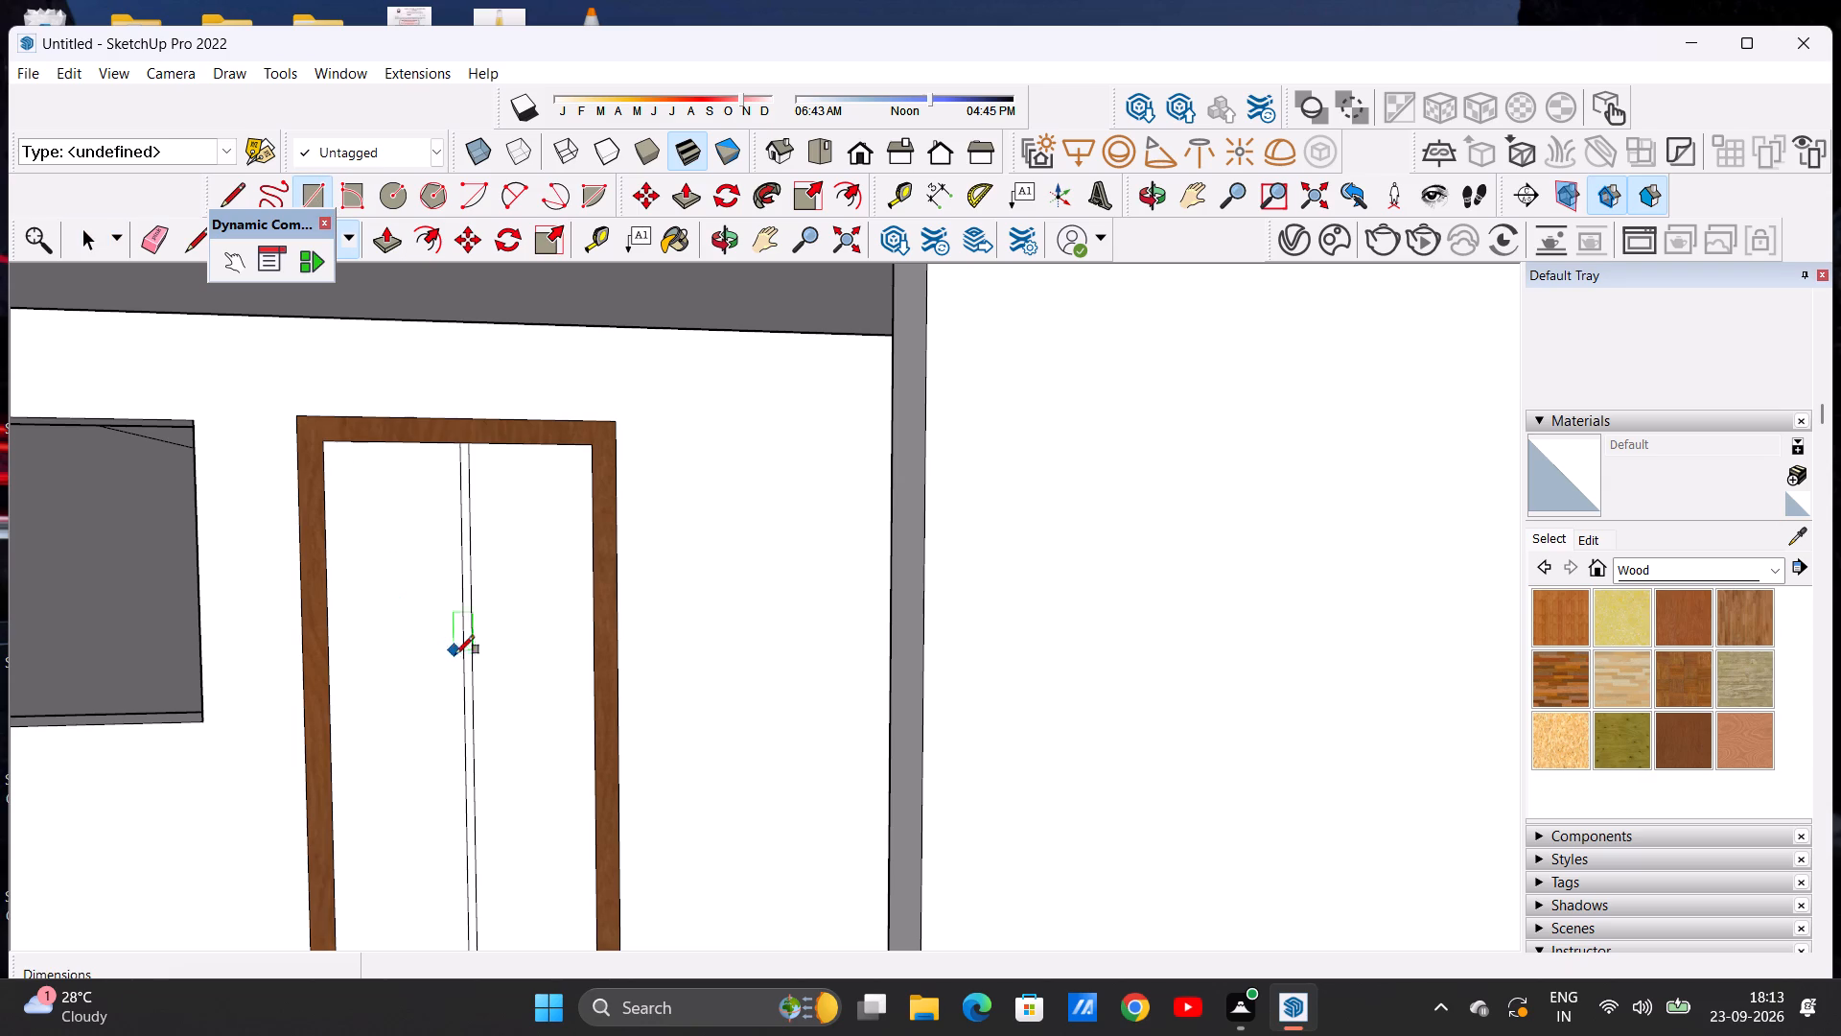
{"action": "scroll", "coordinate": [461, 564], "scroll_direction": "down", "scroll_amount": 4}
{"action": "scroll", "coordinate": [440, 634], "scroll_direction": "up", "scroll_amount": 4}
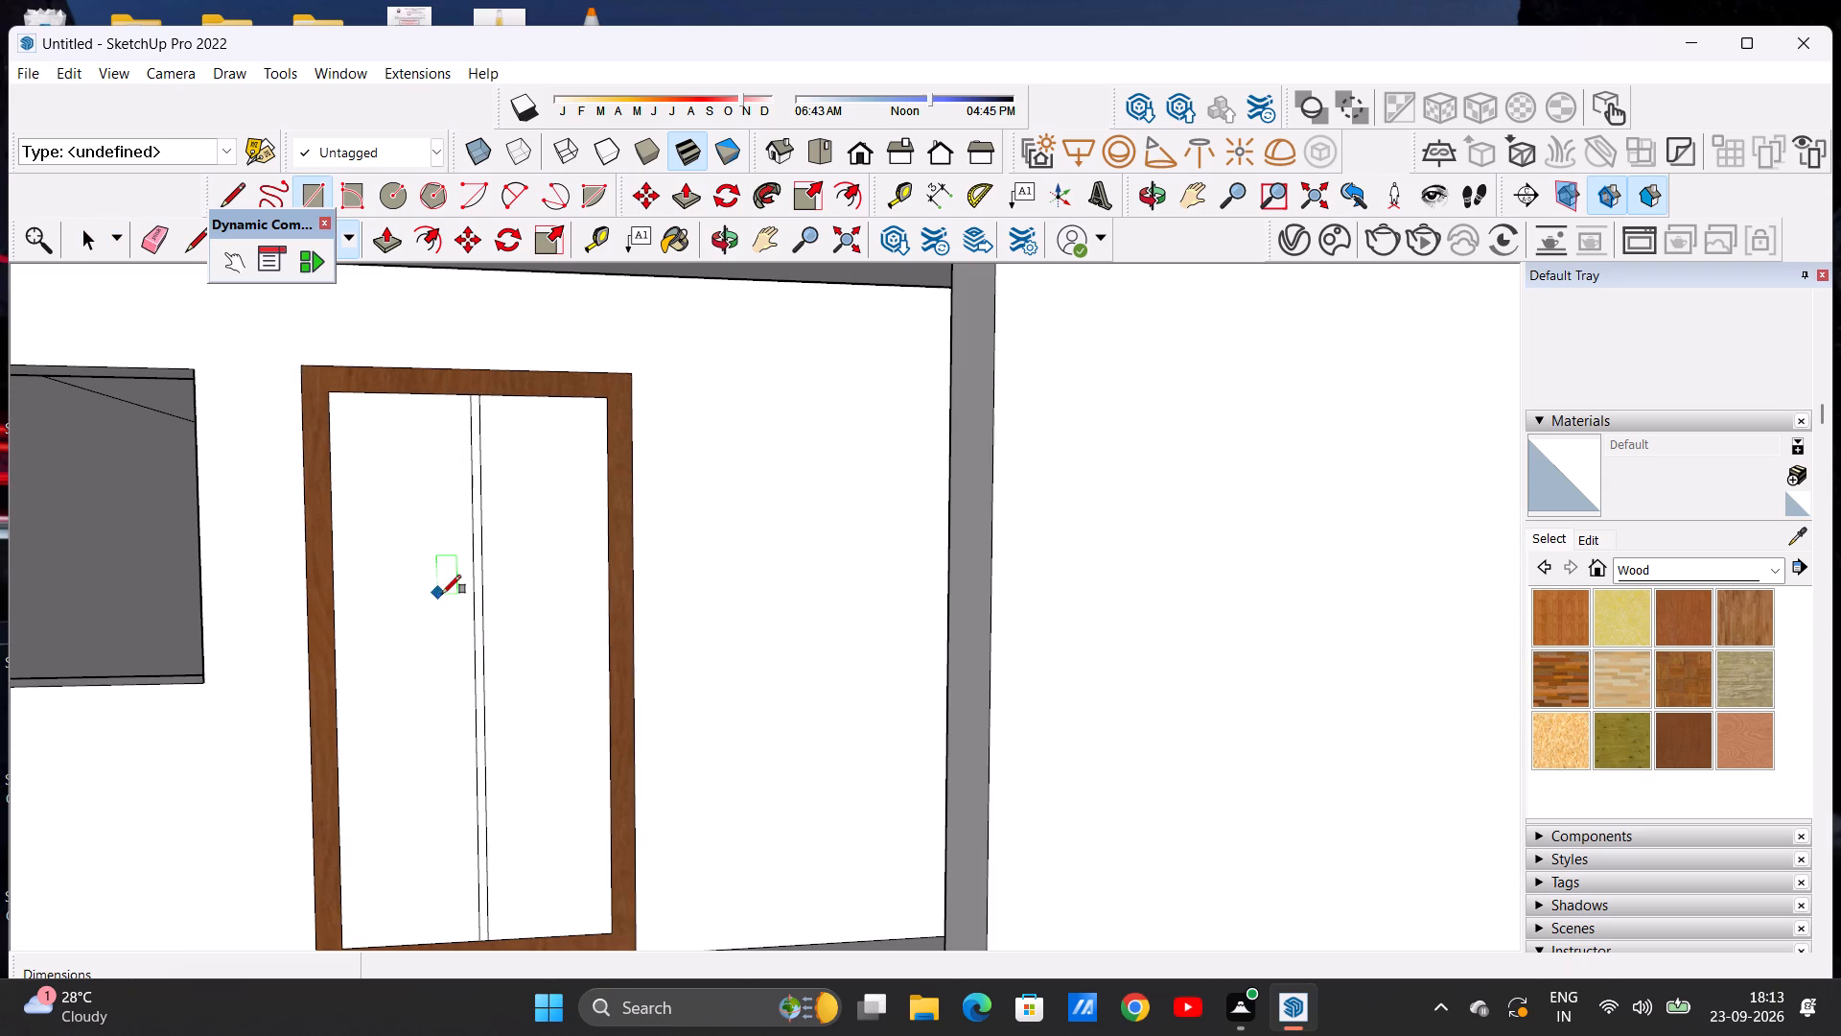
{"action": "left_click", "coordinate": [432, 590]}
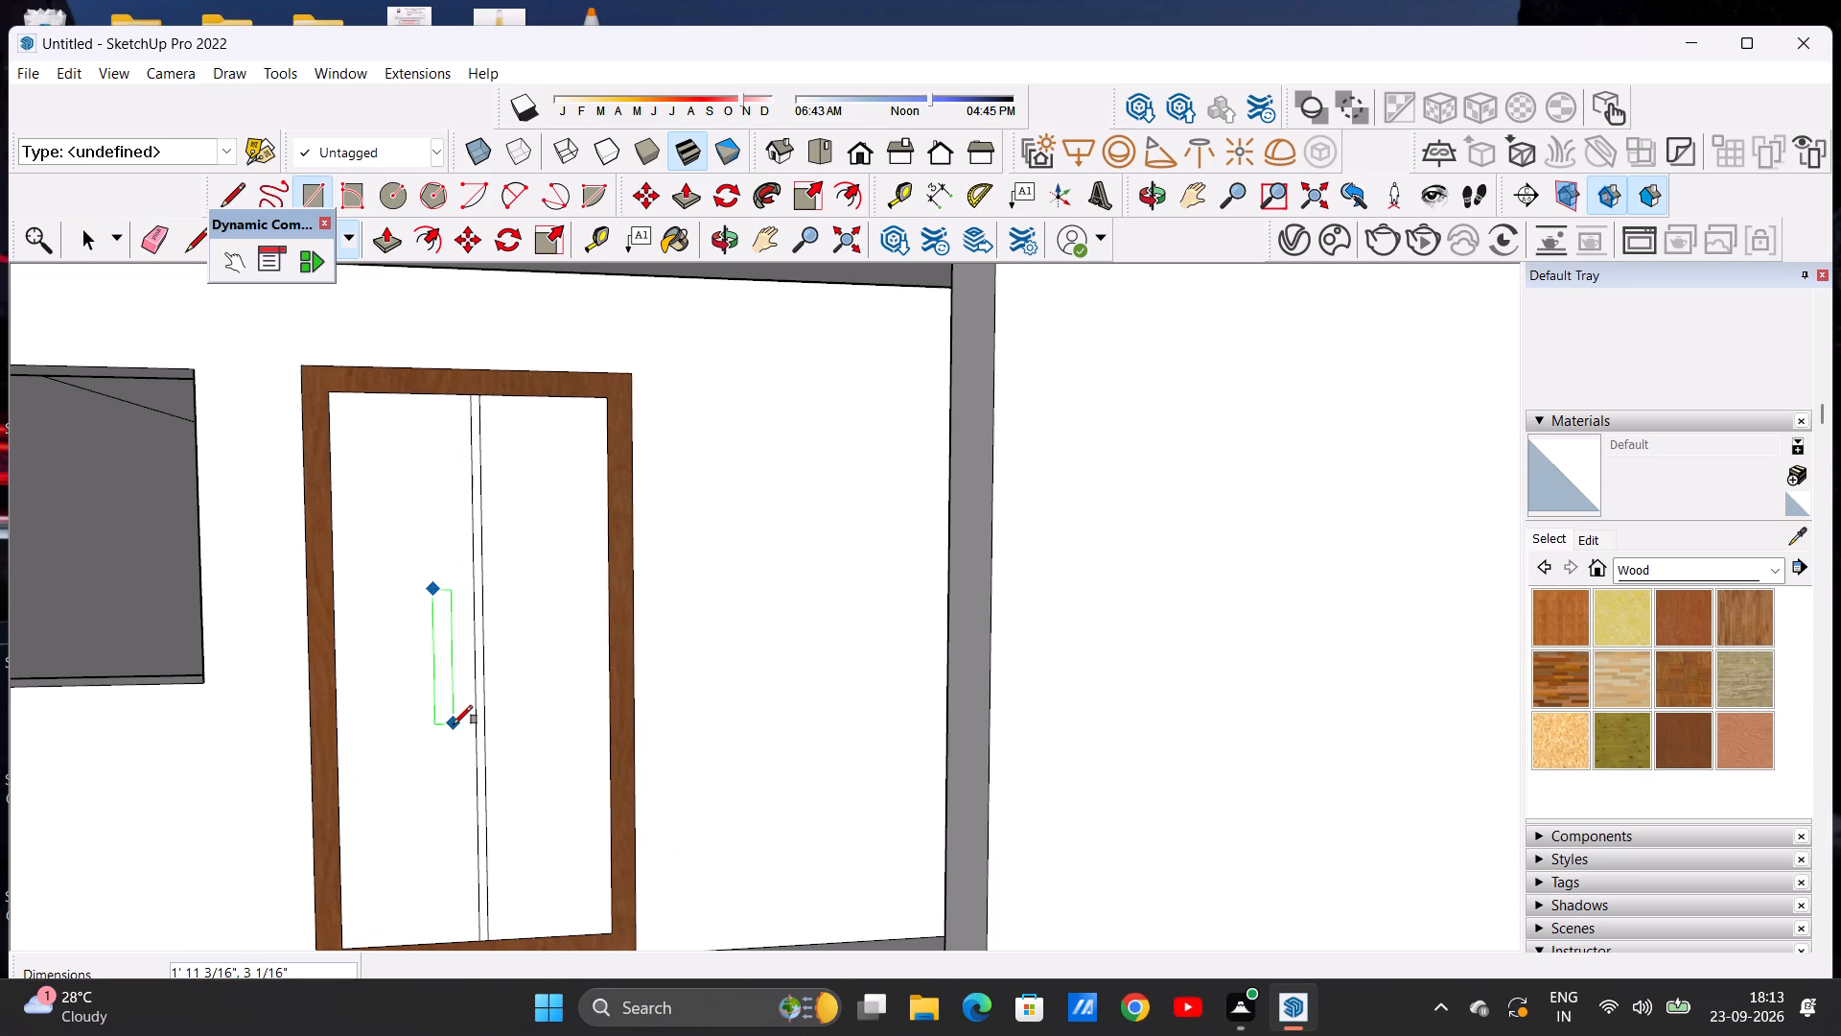
{"action": "left_click", "coordinate": [454, 724]}
{"action": "key", "text": "space"}
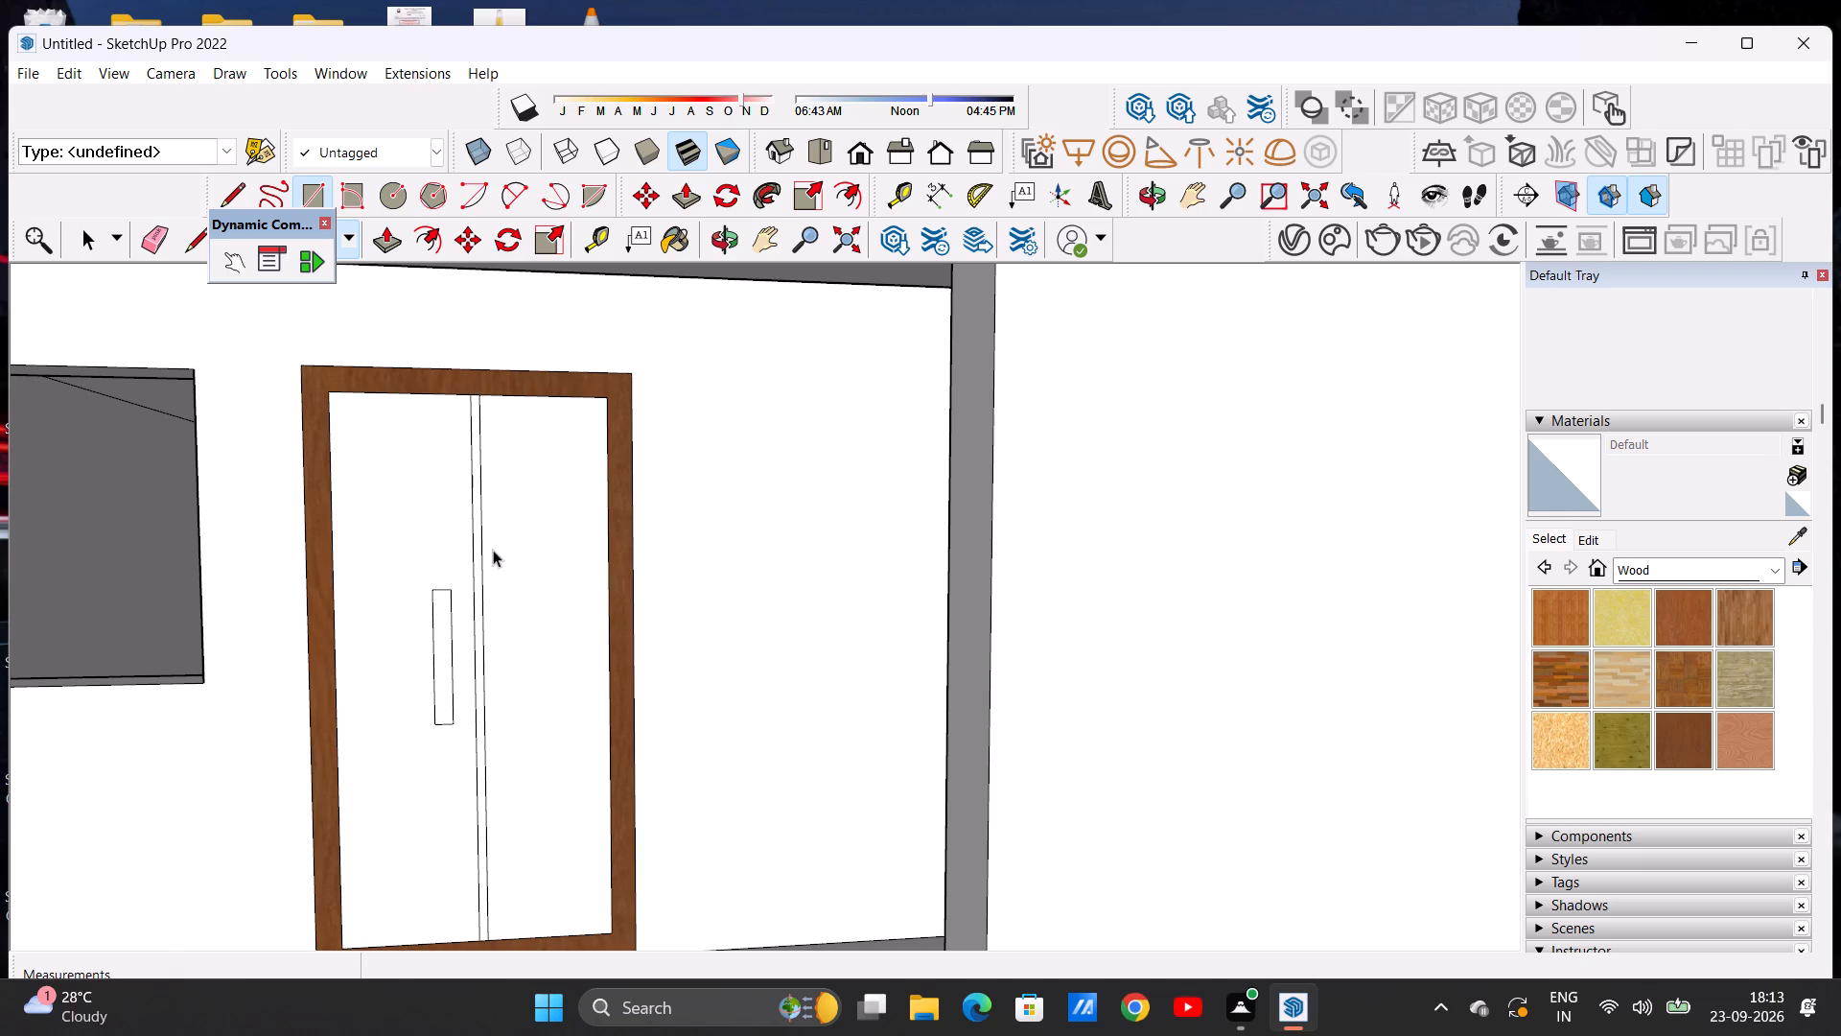
Copy the handle rectangle's four edges horizontally about 1' 2" onto the other door leaf.
{"action": "scroll", "coordinate": [441, 667], "scroll_direction": "up", "scroll_amount": 12}
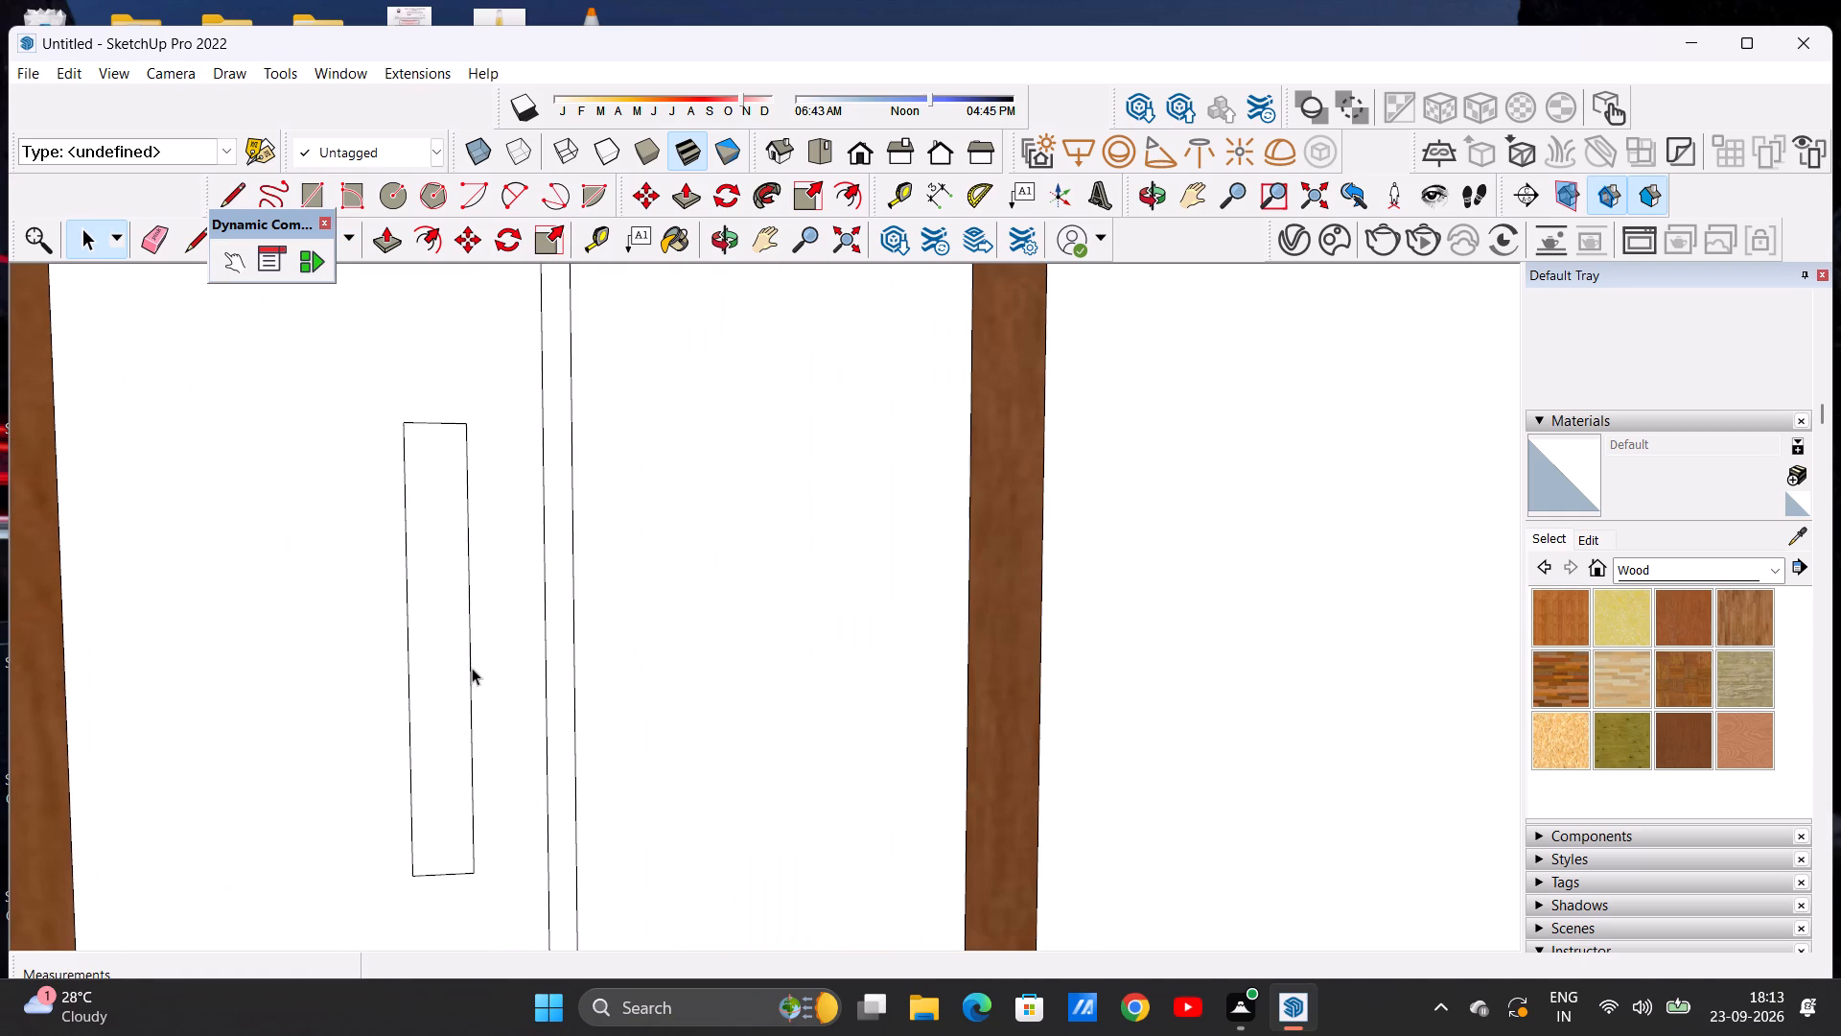
{"action": "left_click", "coordinate": [469, 667]}
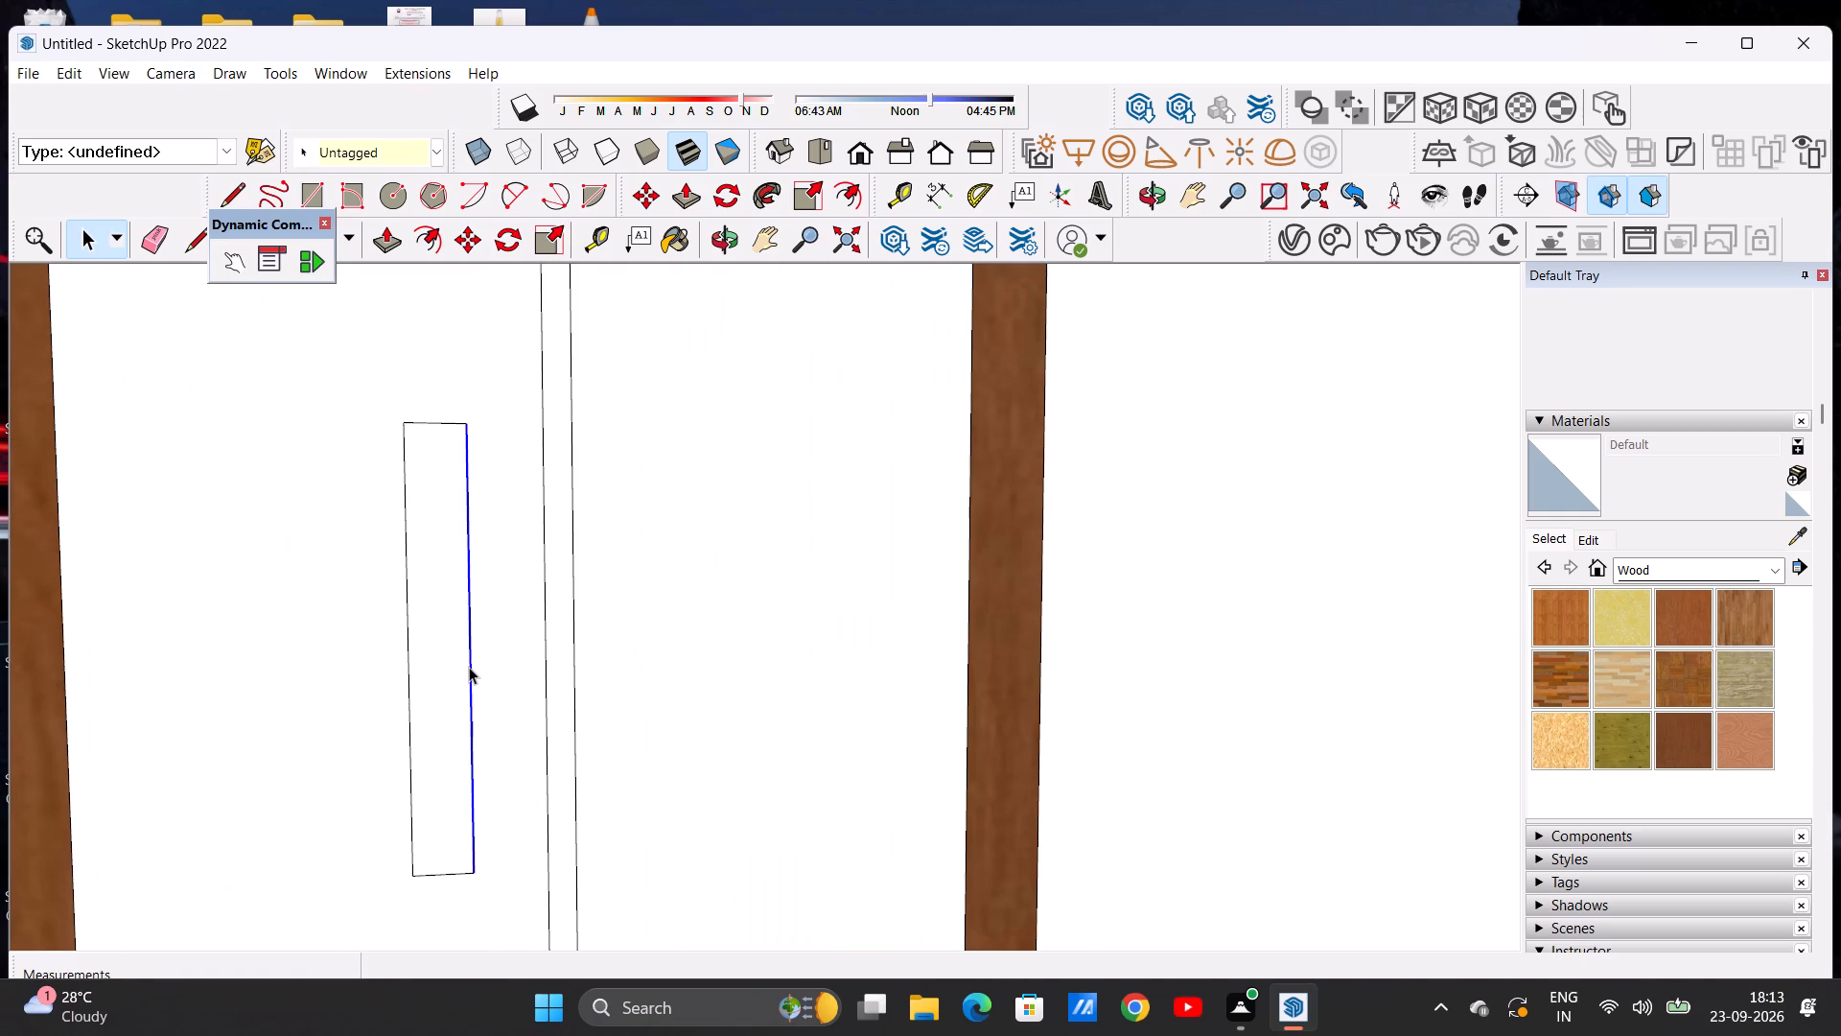
{"action": "left_click", "coordinate": [449, 872], "text": "ctrl"}
{"action": "left_click", "coordinate": [410, 781], "text": "ctrl"}
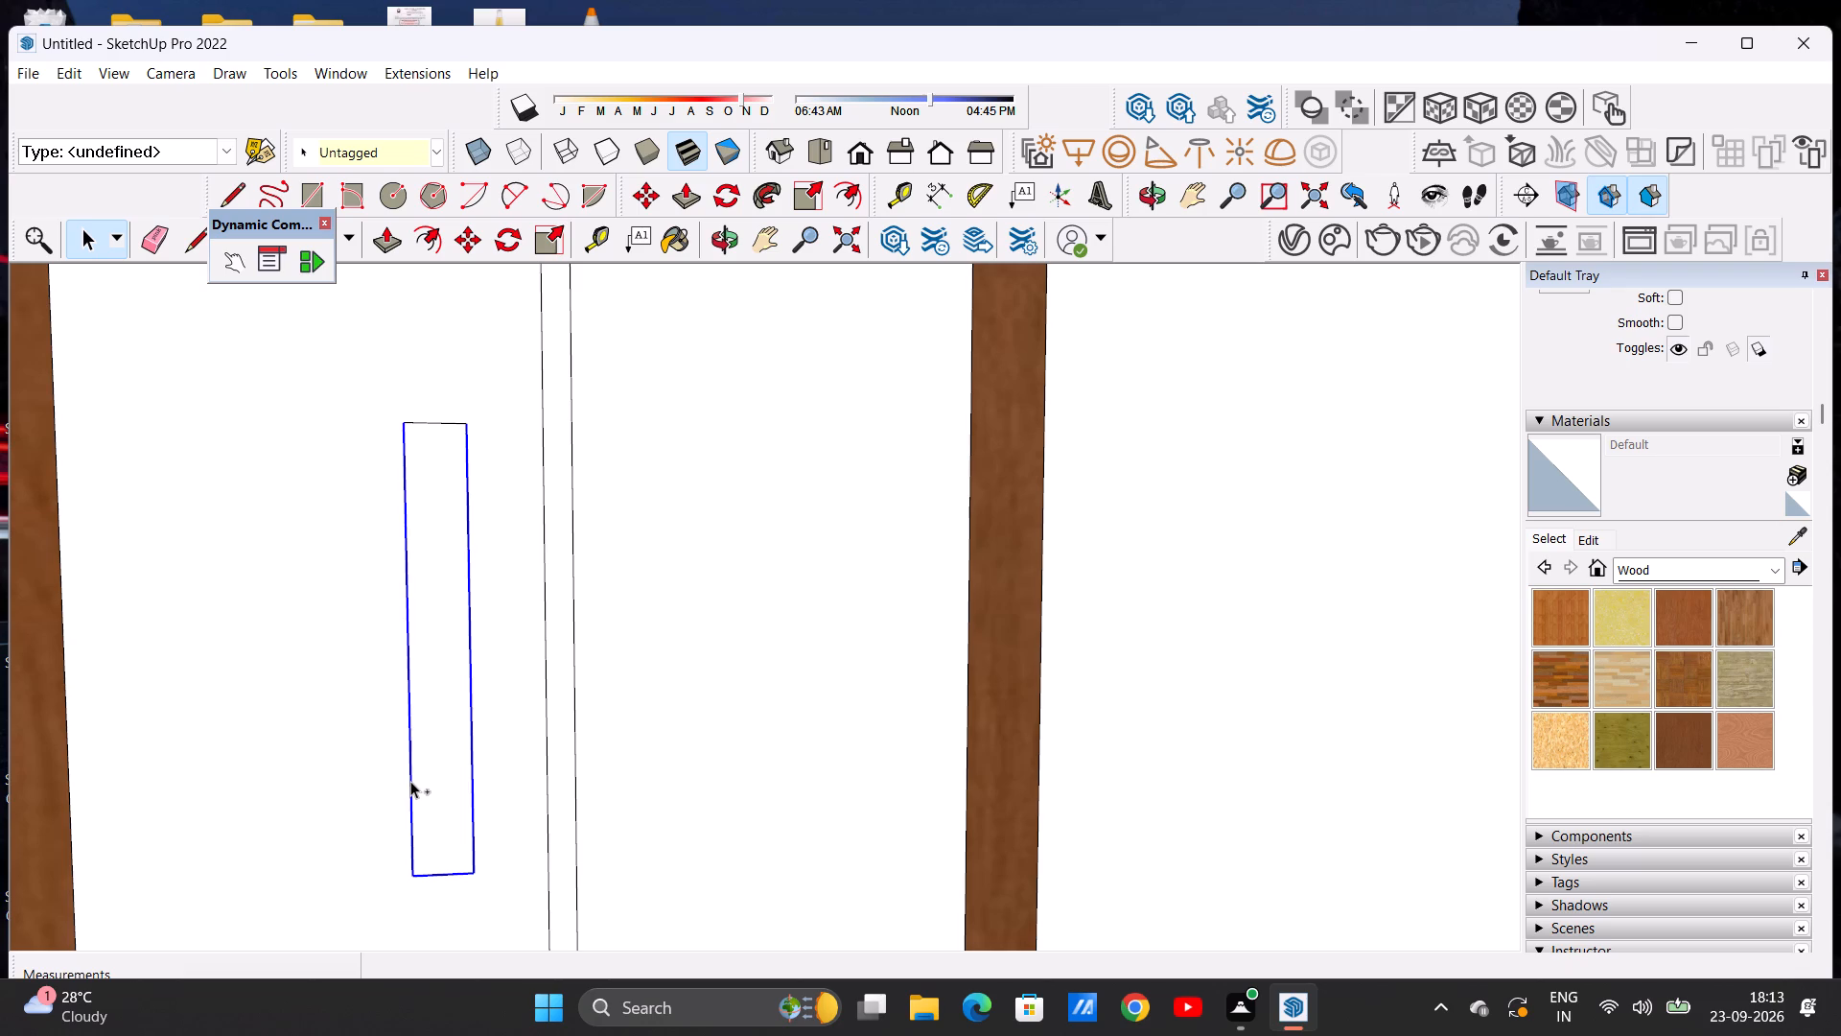
{"action": "left_click", "coordinate": [424, 425], "text": "ctrl"}
{"action": "scroll", "coordinate": [455, 525], "scroll_direction": "down", "scroll_amount": 16}
{"action": "scroll", "coordinate": [500, 443], "scroll_direction": "up", "scroll_amount": 1}
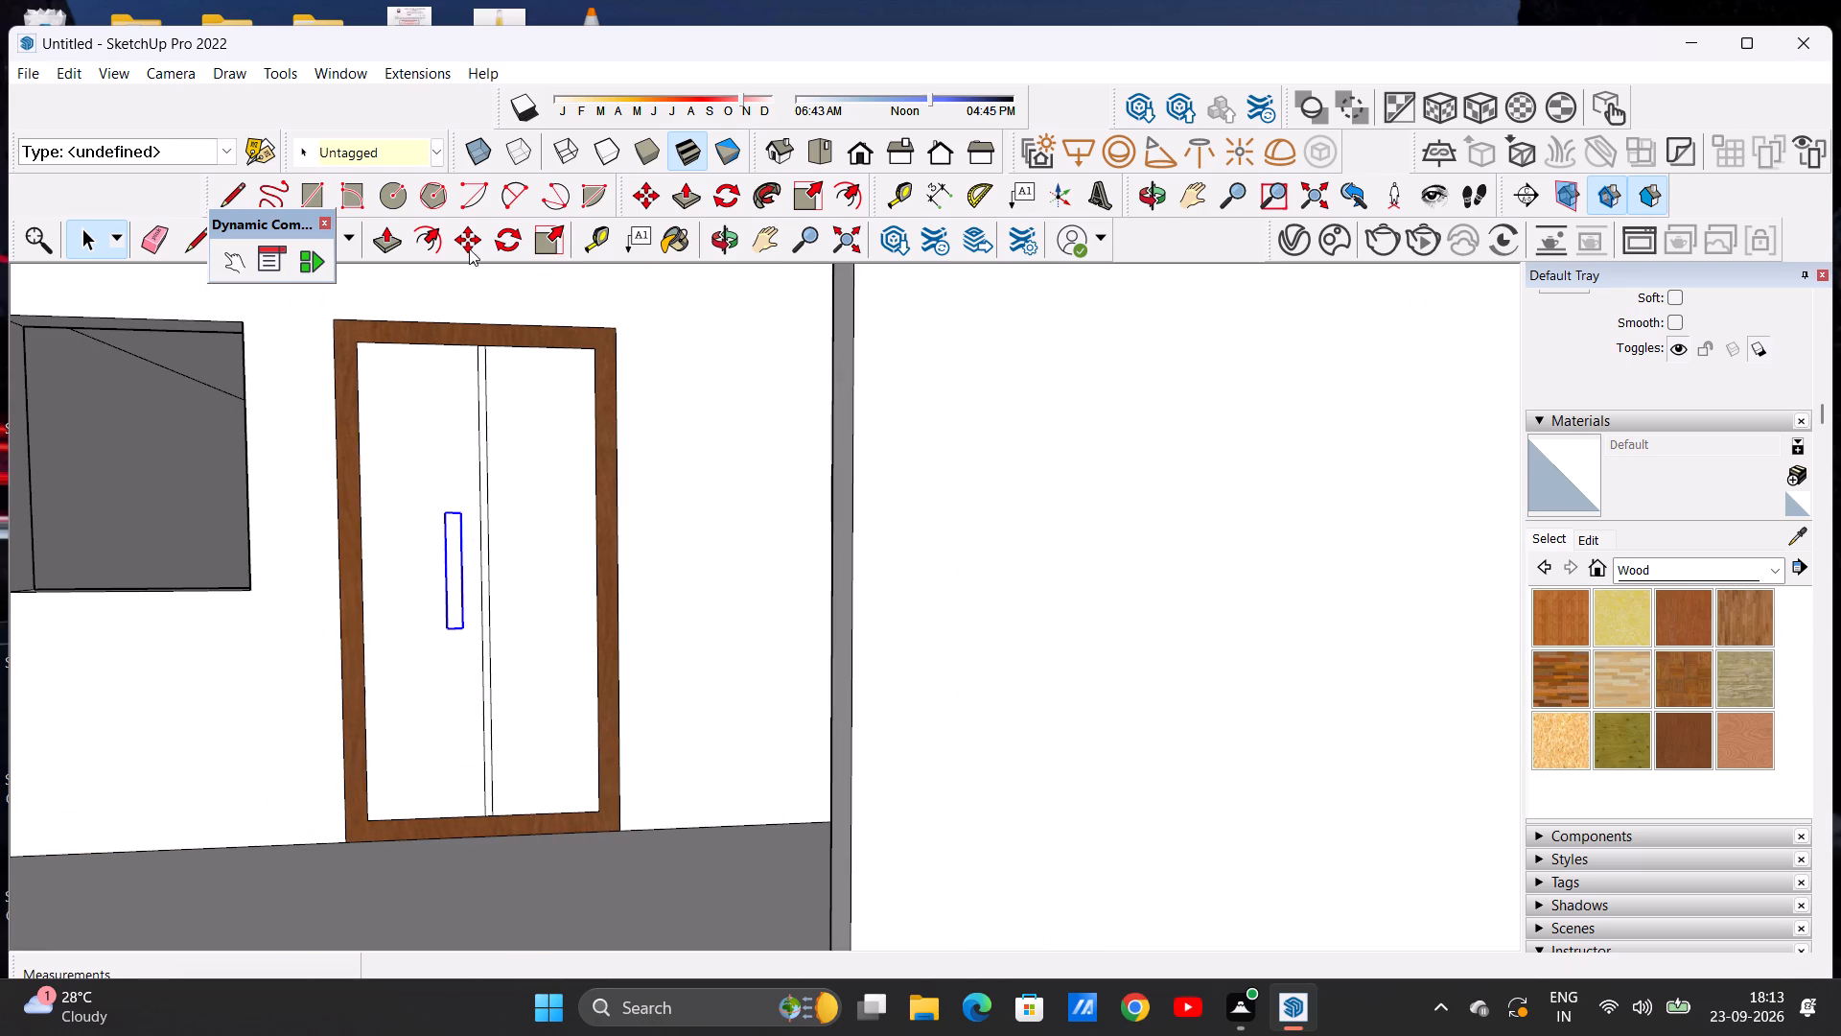
{"action": "left_click", "coordinate": [470, 240]}
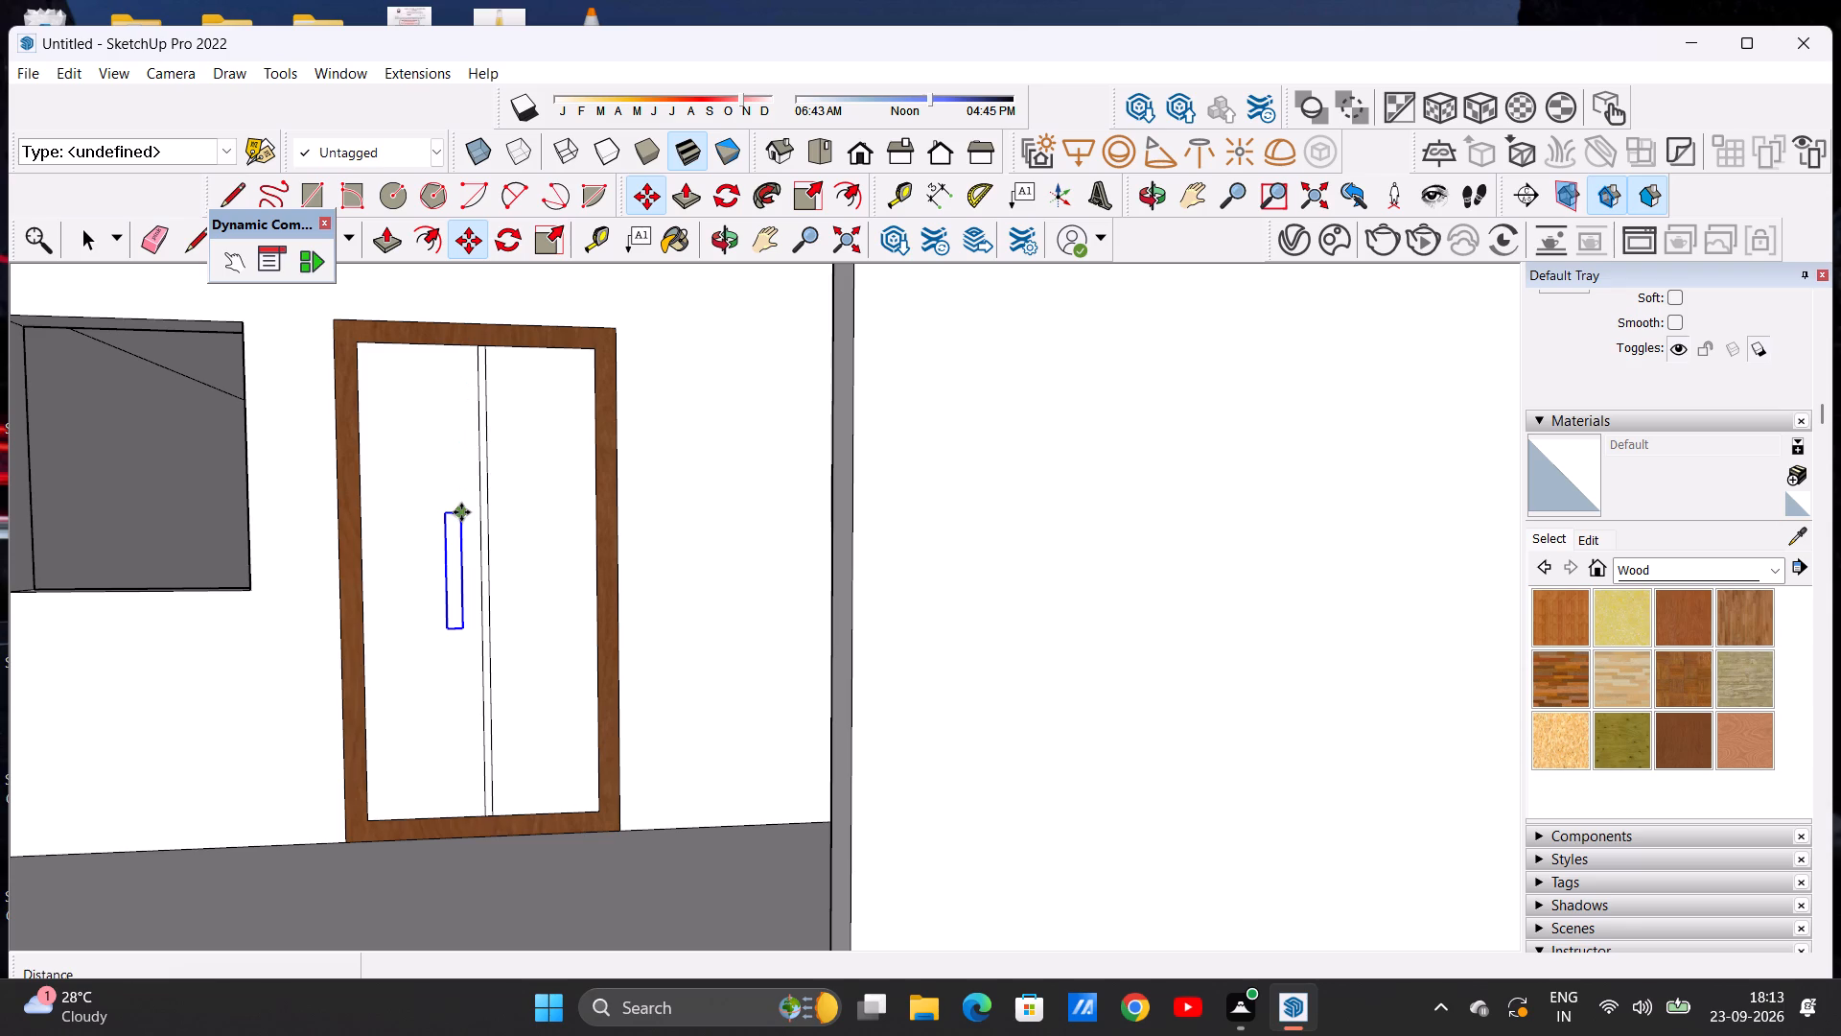
{"action": "left_click", "coordinate": [461, 512]}
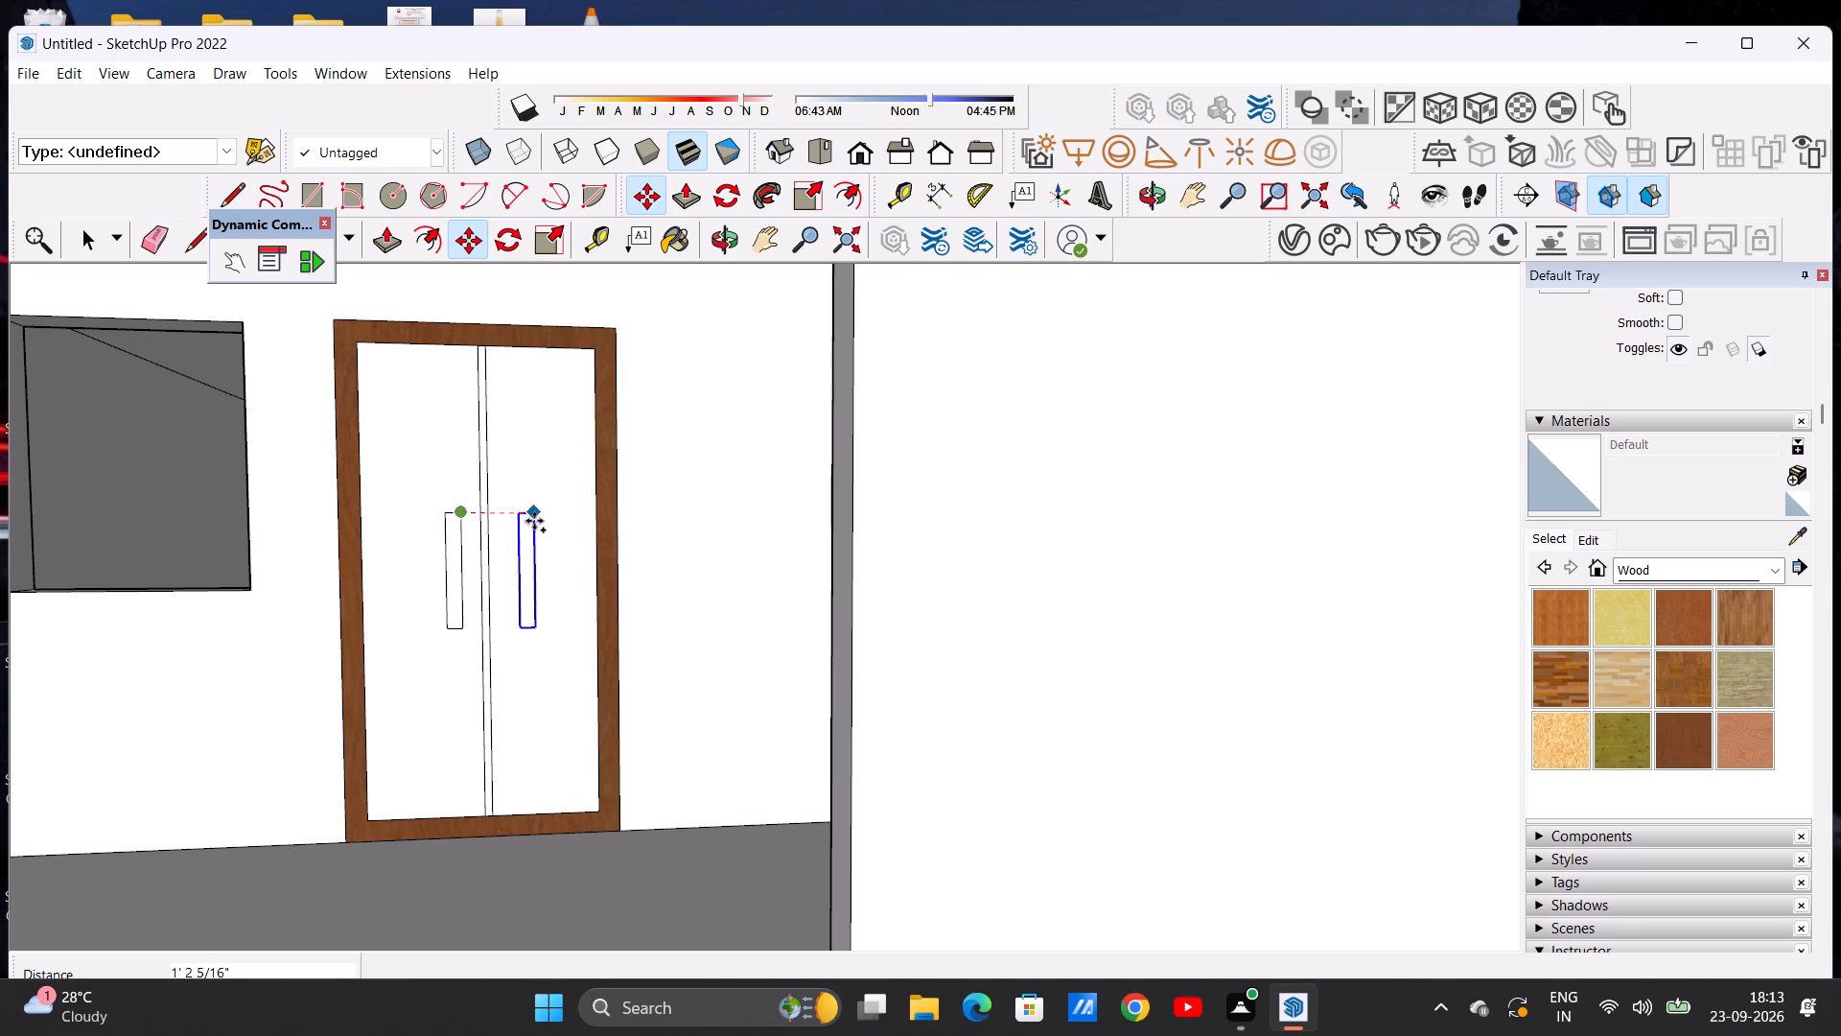
{"action": "left_click", "coordinate": [534, 521]}
{"action": "key", "text": "space"}
{"action": "scroll", "coordinate": [537, 571], "scroll_direction": "down", "scroll_amount": 9}
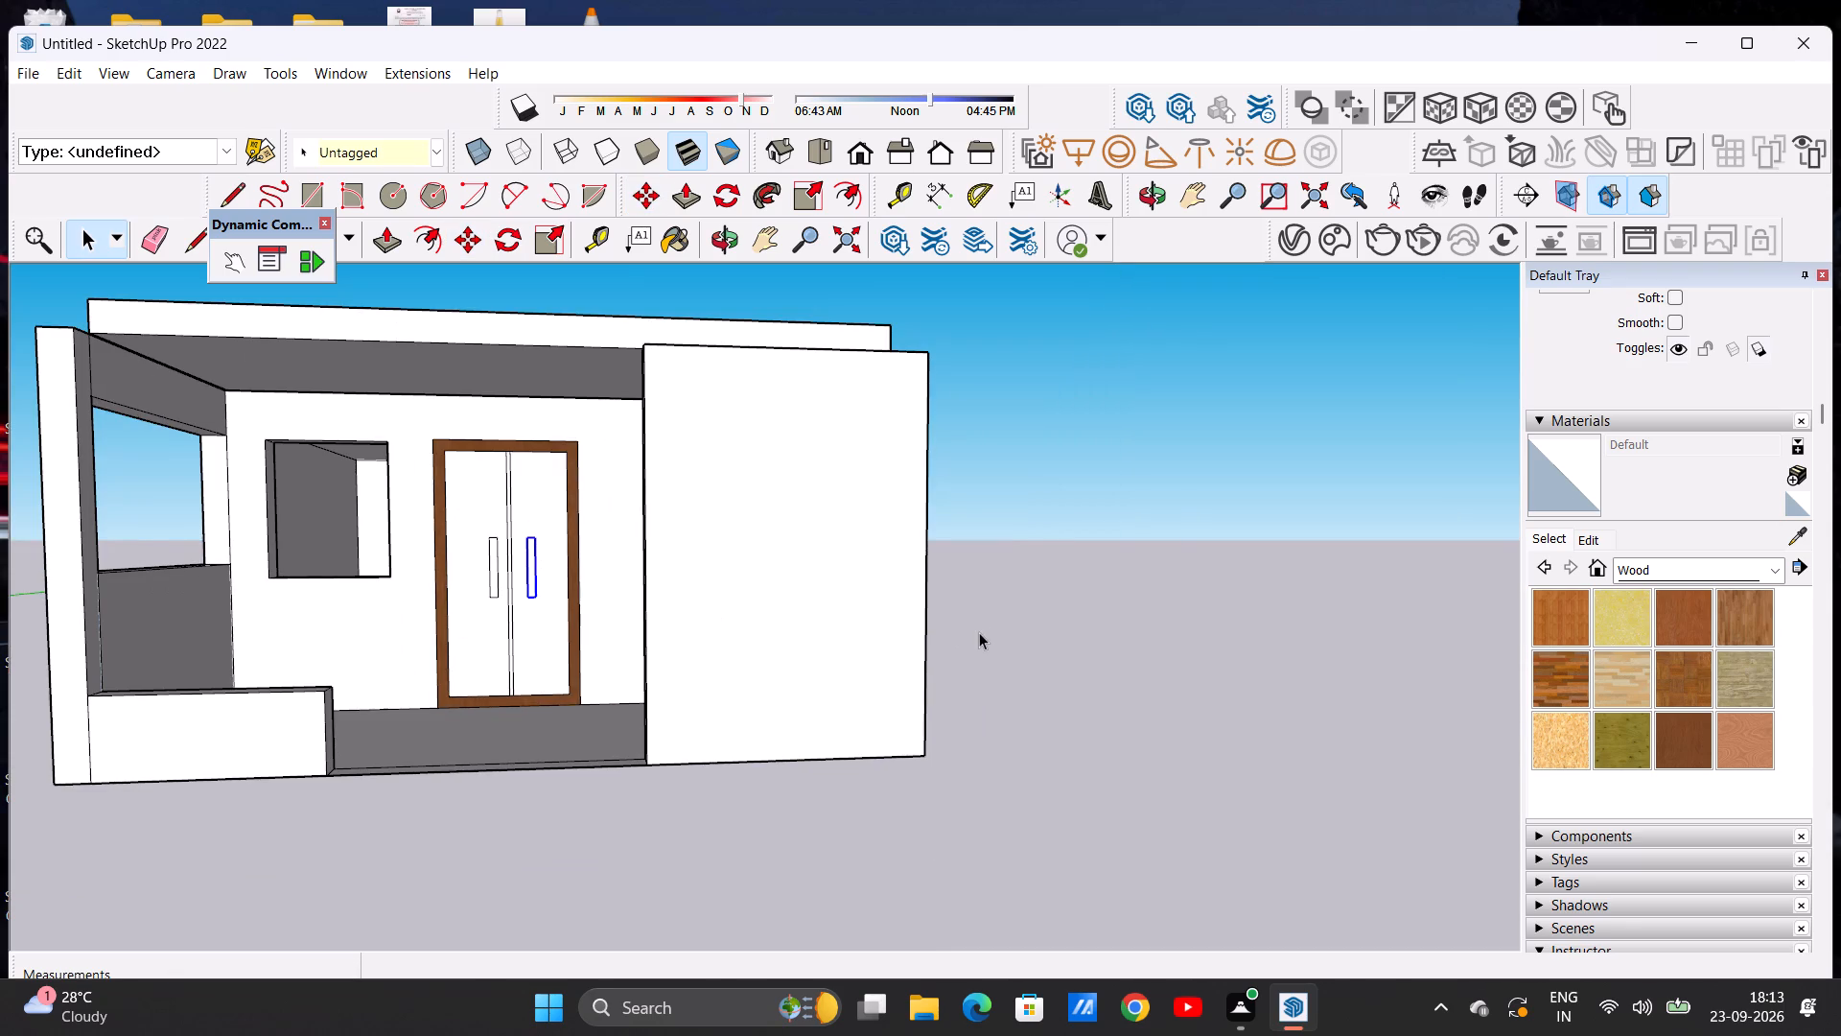
{"action": "left_click", "coordinate": [986, 631]}
Paint both door leaves with the Wood Bamboo material, leaving the handles and centre strip unpainted.
{"action": "scroll", "coordinate": [564, 533], "scroll_direction": "up", "scroll_amount": 6}
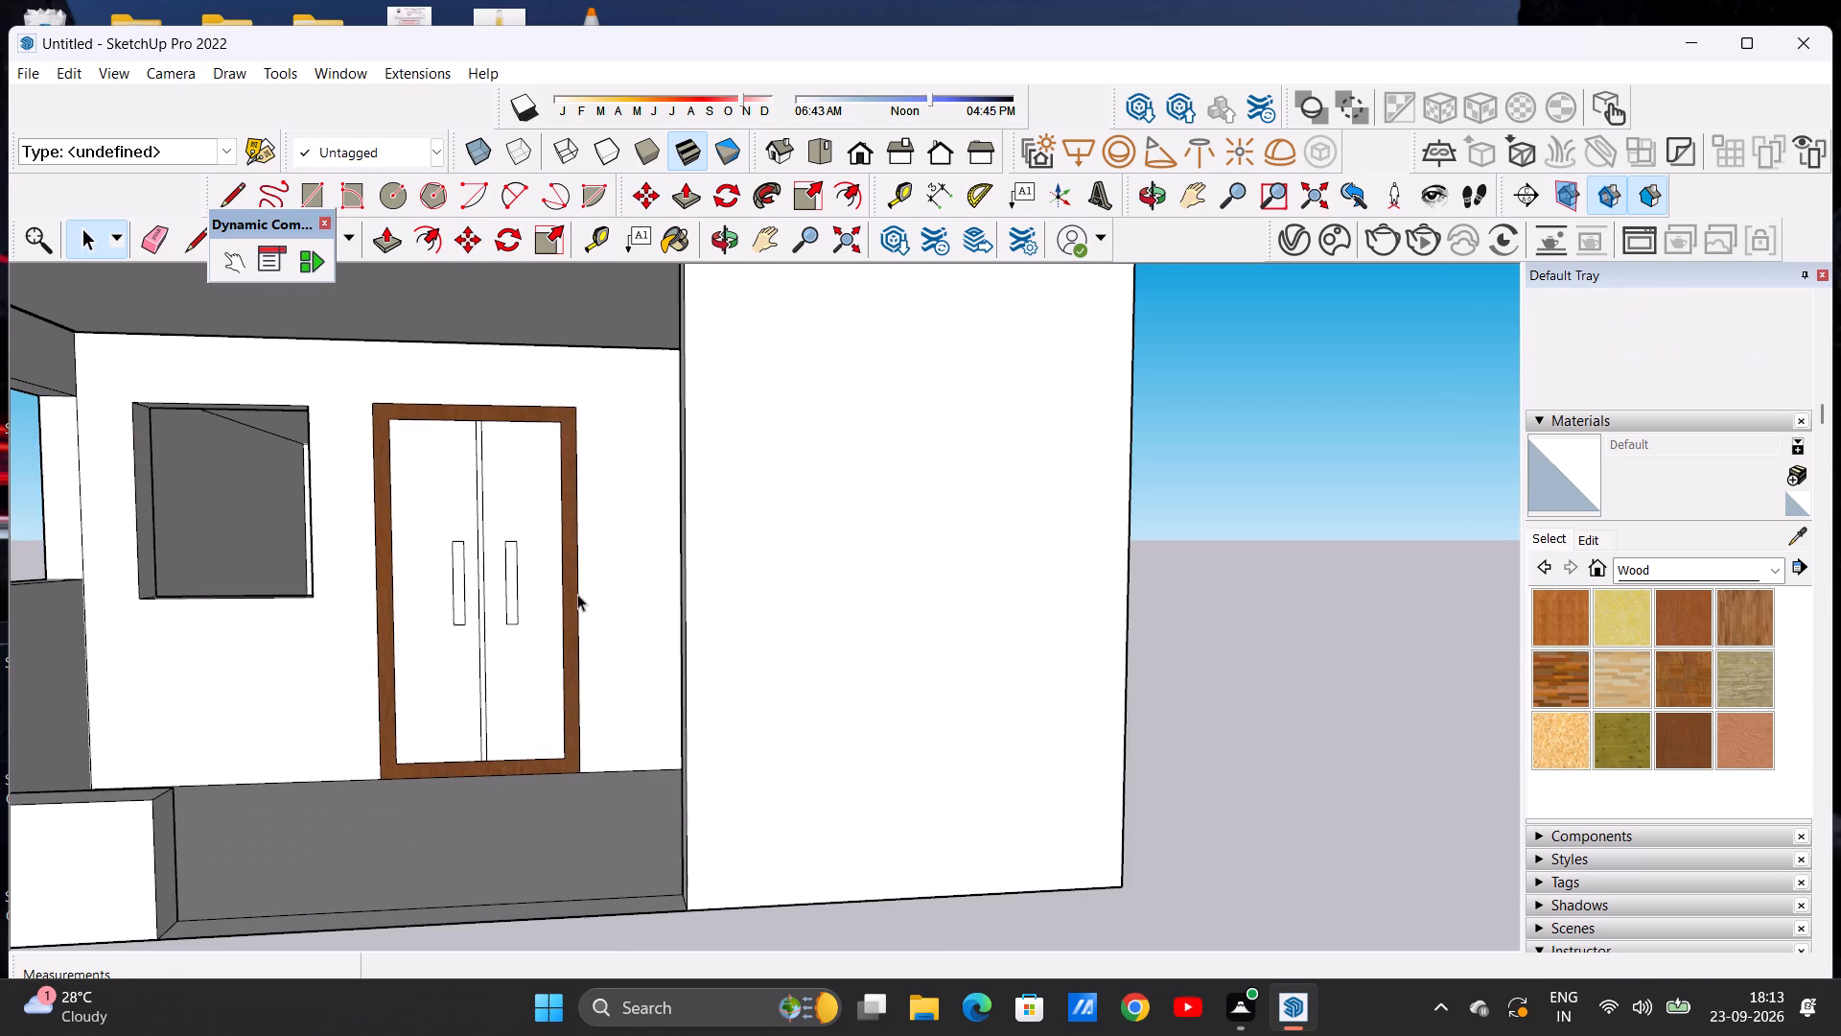
{"action": "scroll", "coordinate": [648, 624], "scroll_direction": "up", "scroll_amount": 5}
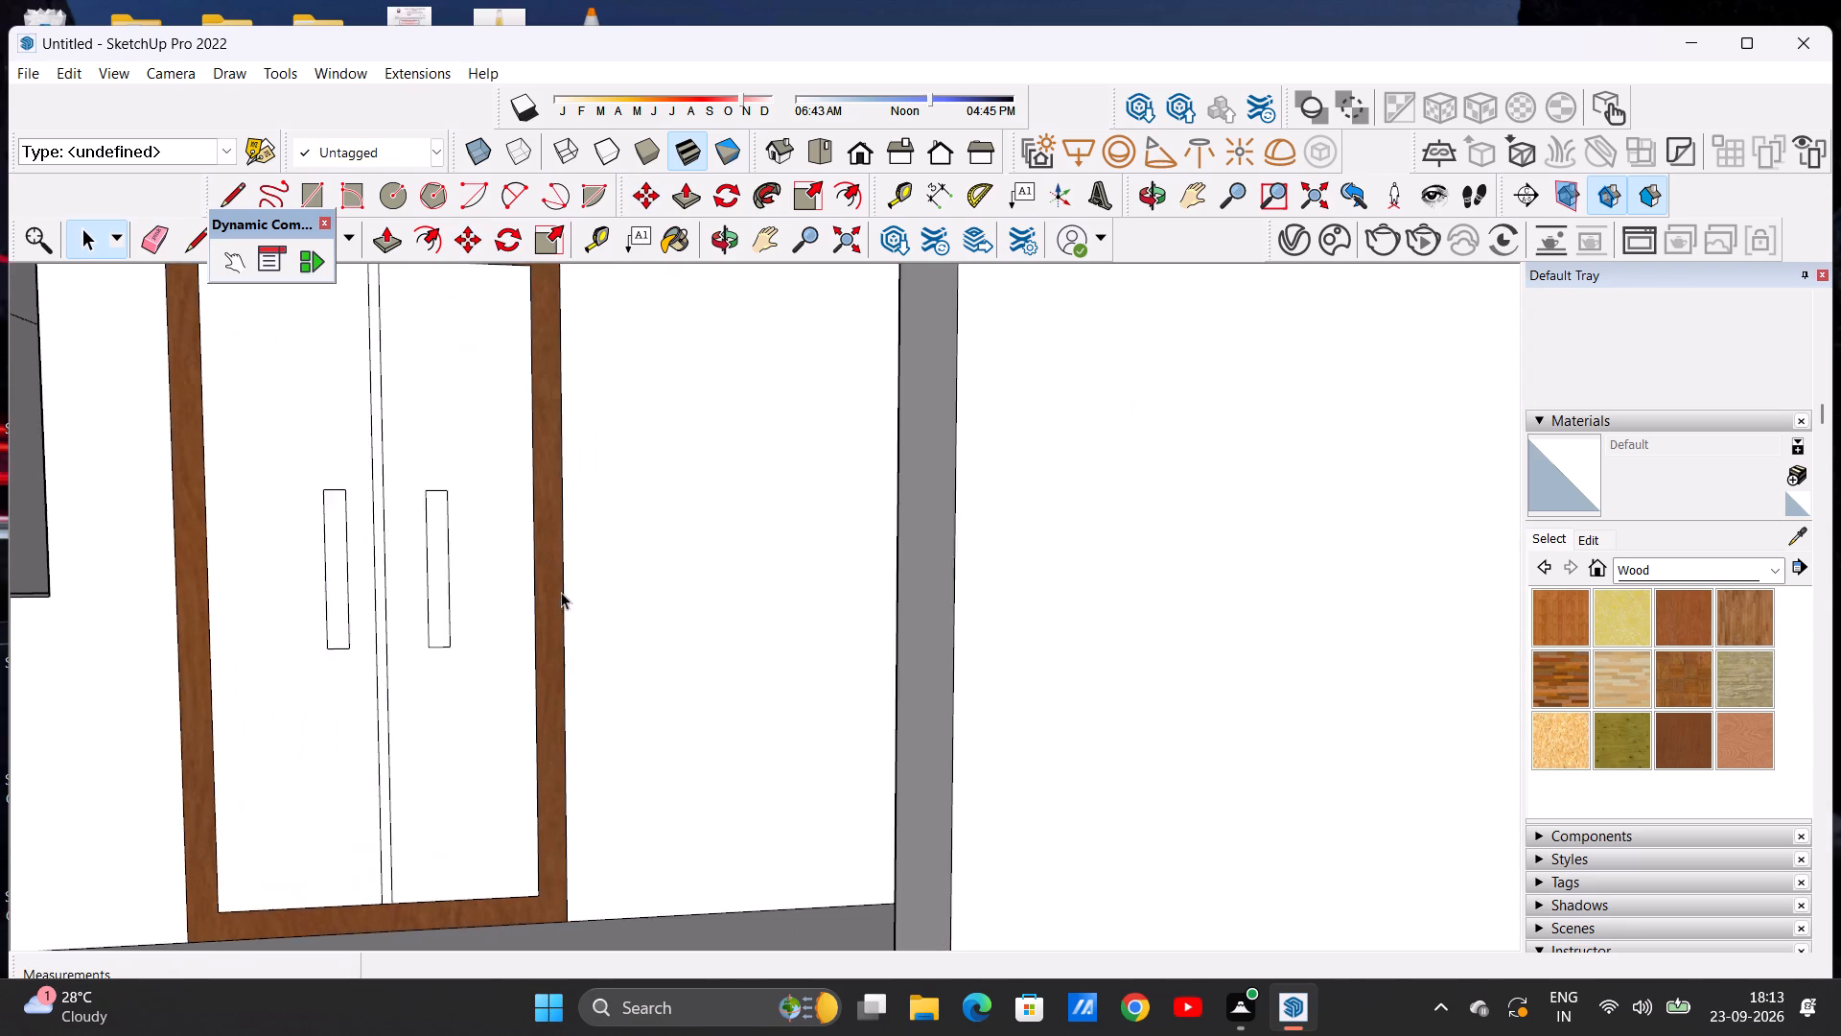
{"action": "scroll", "coordinate": [559, 609], "scroll_direction": "down", "scroll_amount": 4}
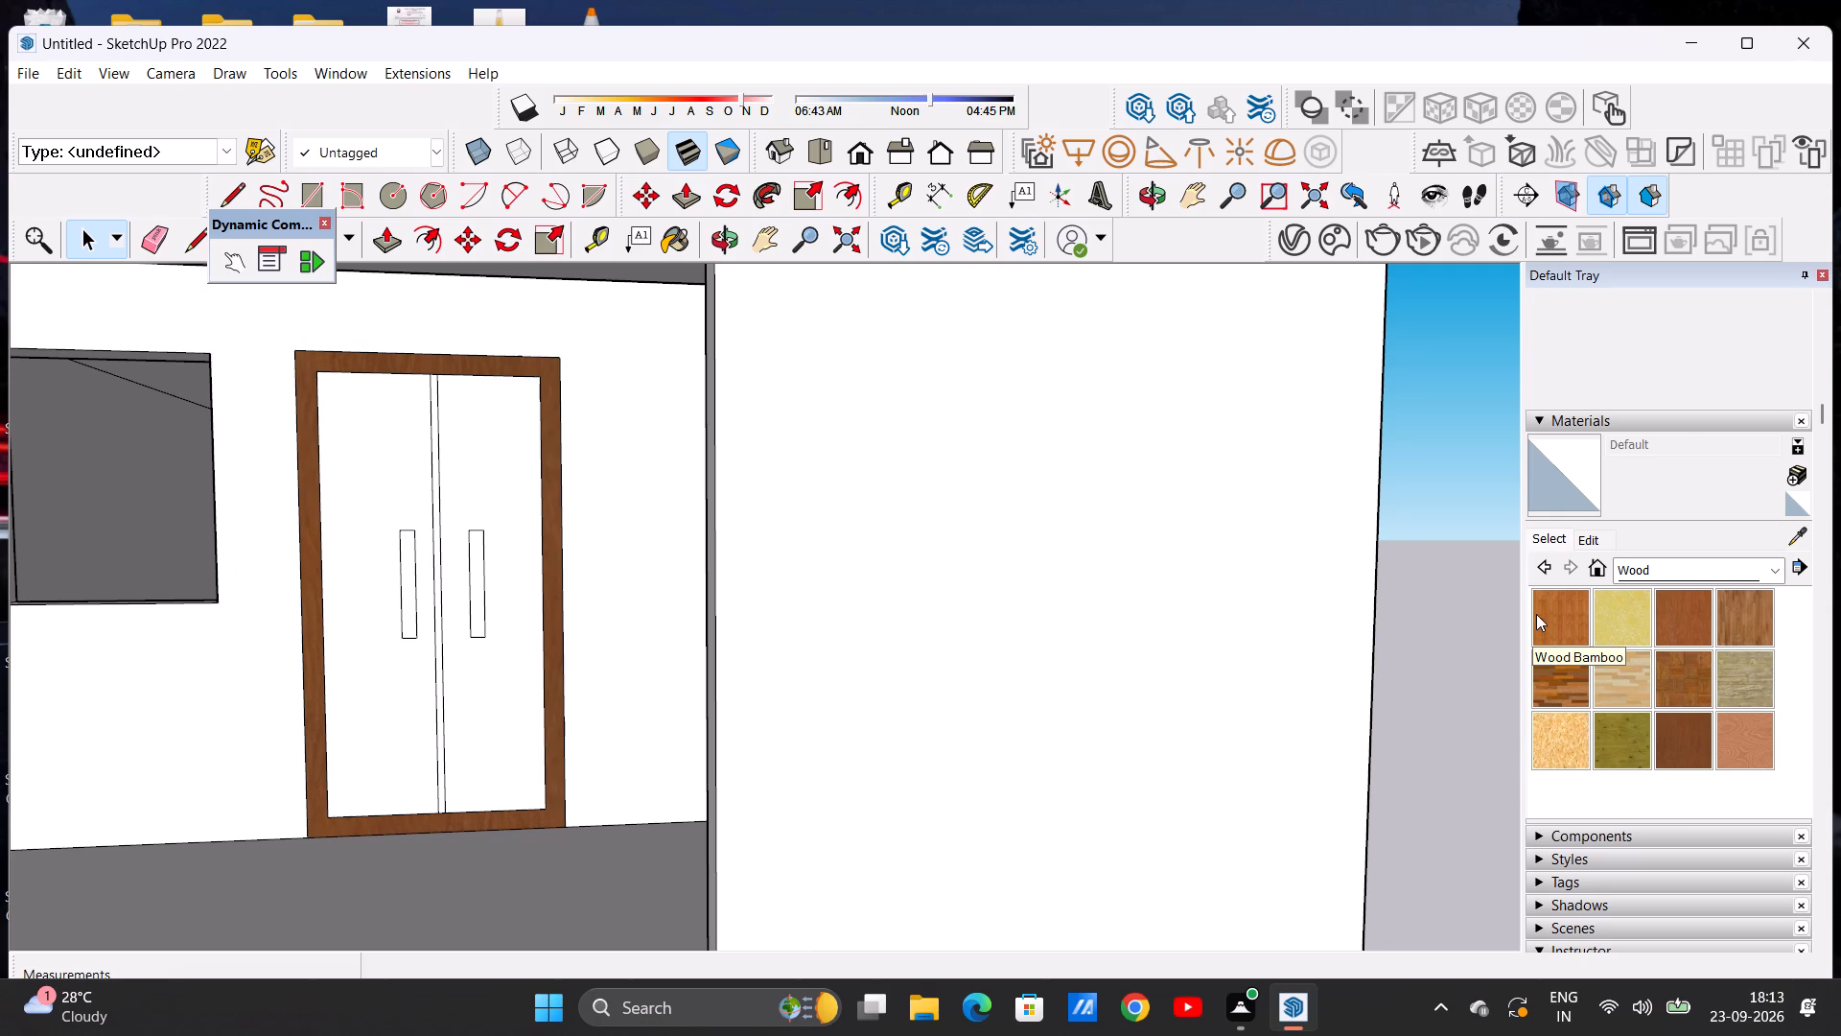
{"action": "left_click", "coordinate": [1536, 614]}
{"action": "left_click", "coordinate": [509, 471]}
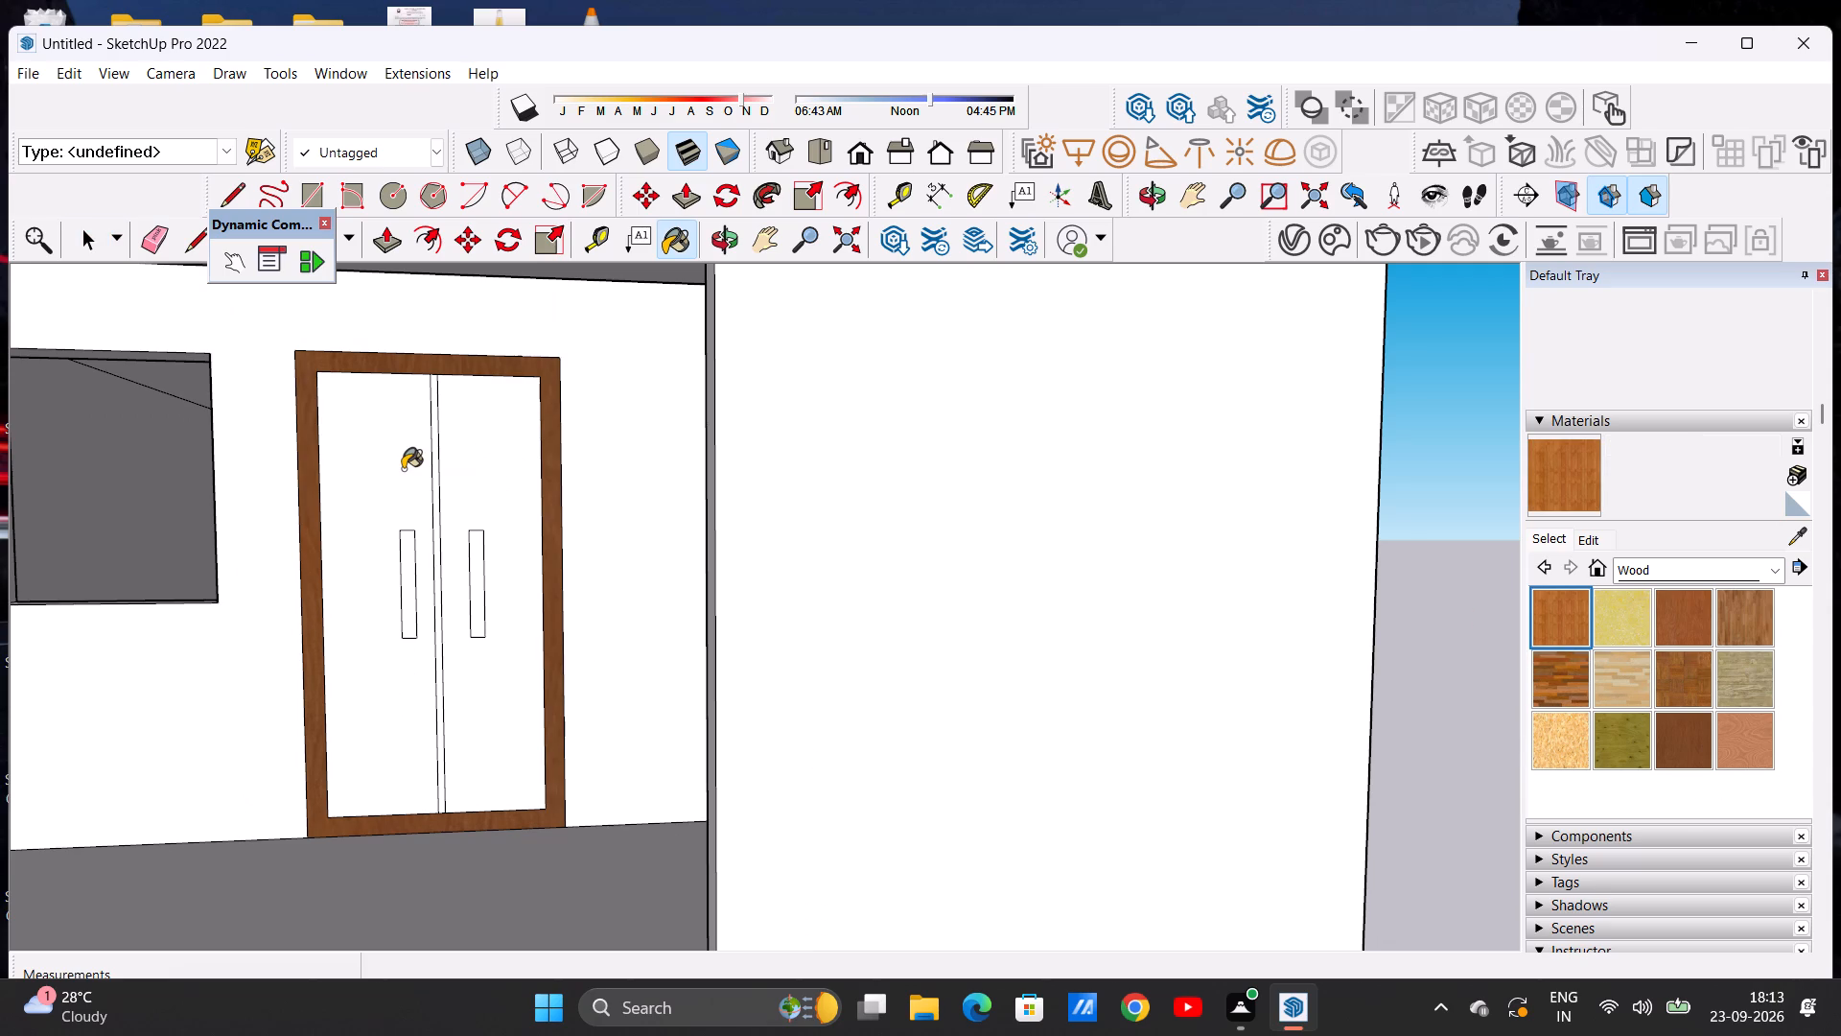
{"action": "left_click", "coordinate": [403, 469]}
{"action": "scroll", "coordinate": [470, 560], "scroll_direction": "up", "scroll_amount": 7}
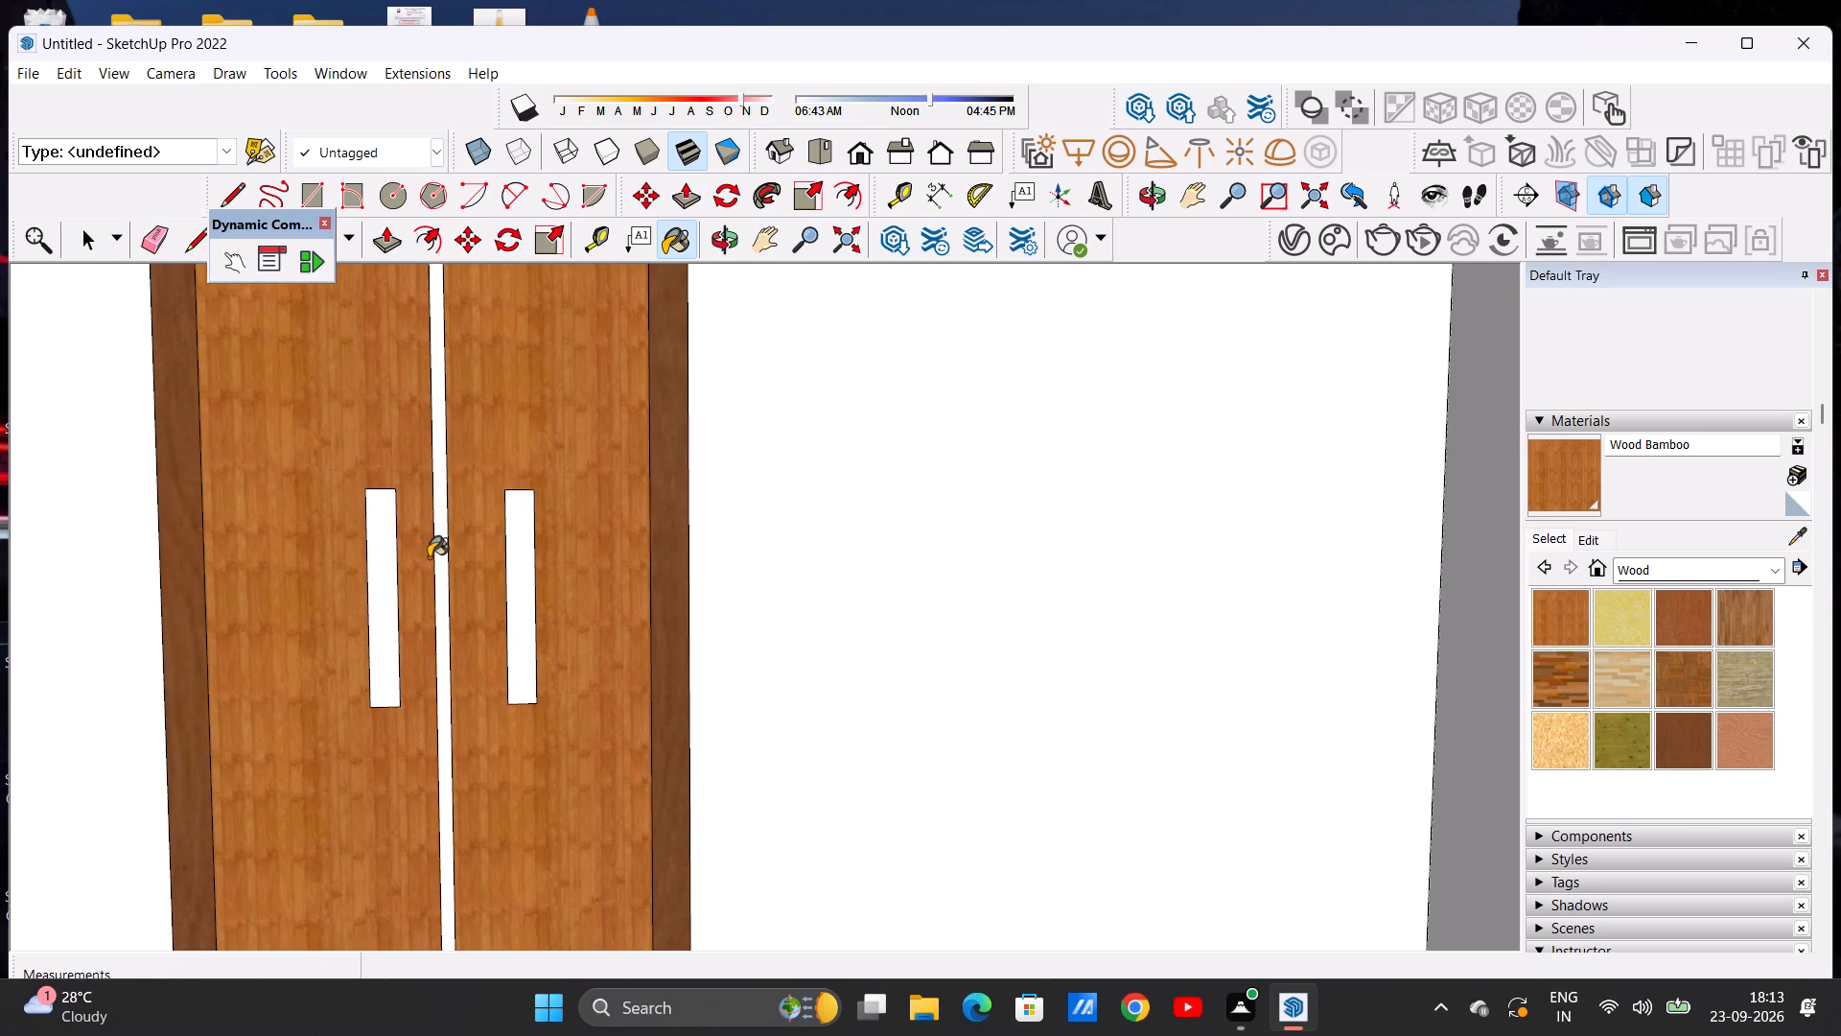
Paint the narrow centre strip between the door leaves with Formica Laminate Dark from the Synthetic Surfaces materials.
{"action": "scroll", "coordinate": [450, 582], "scroll_direction": "down", "scroll_amount": 10}
{"action": "scroll", "coordinate": [466, 512], "scroll_direction": "up", "scroll_amount": 3}
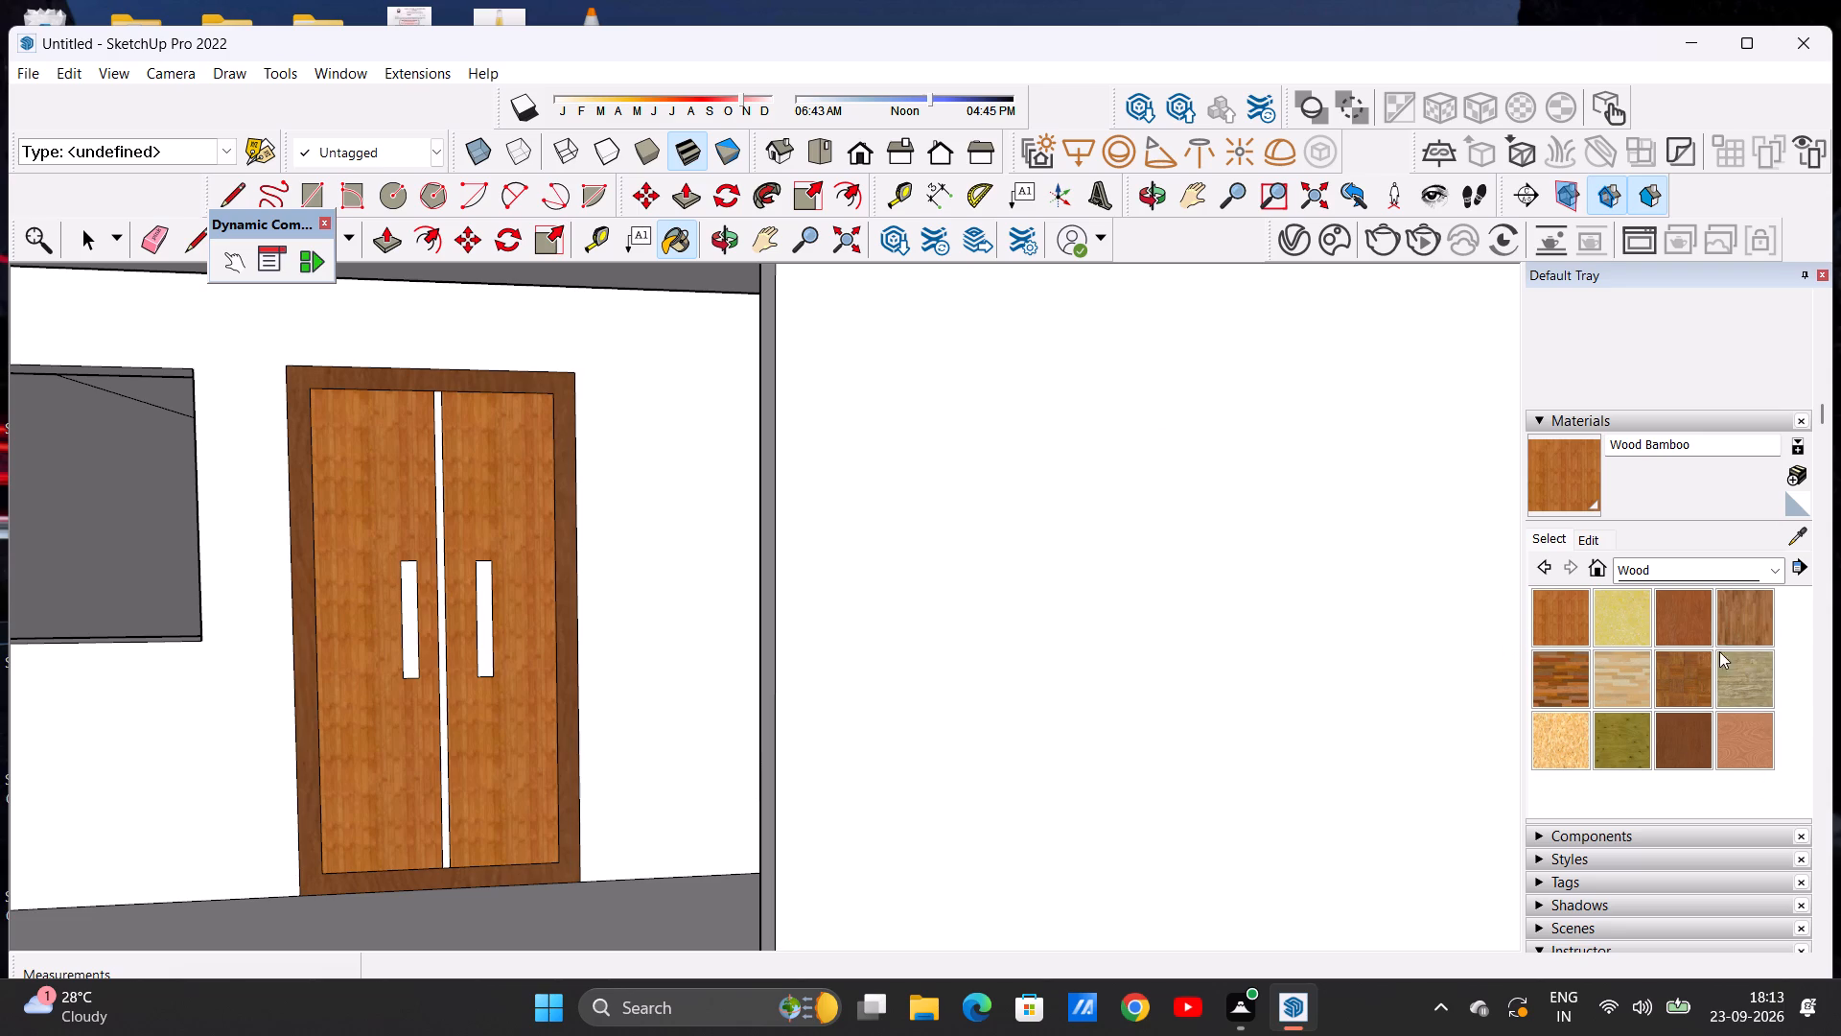
{"action": "left_click", "coordinate": [1767, 570]}
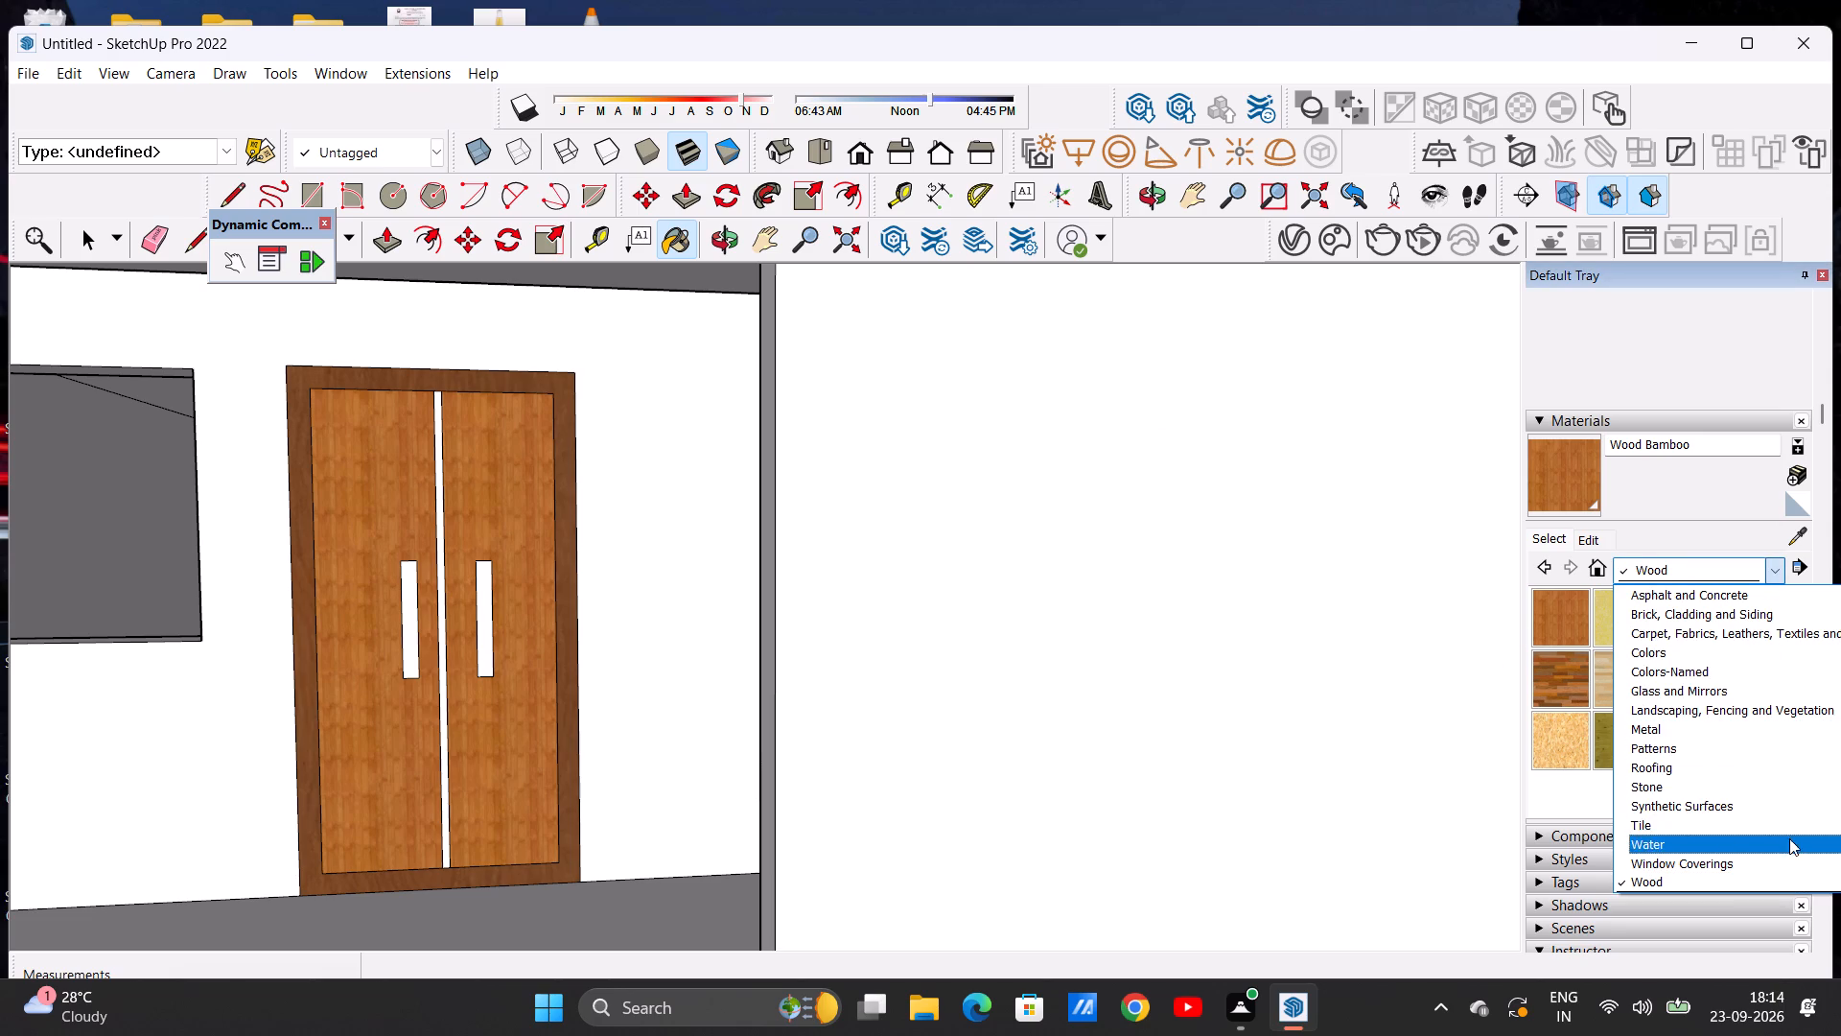
{"action": "left_click", "coordinate": [1772, 806]}
{"action": "left_click", "coordinate": [1746, 617]}
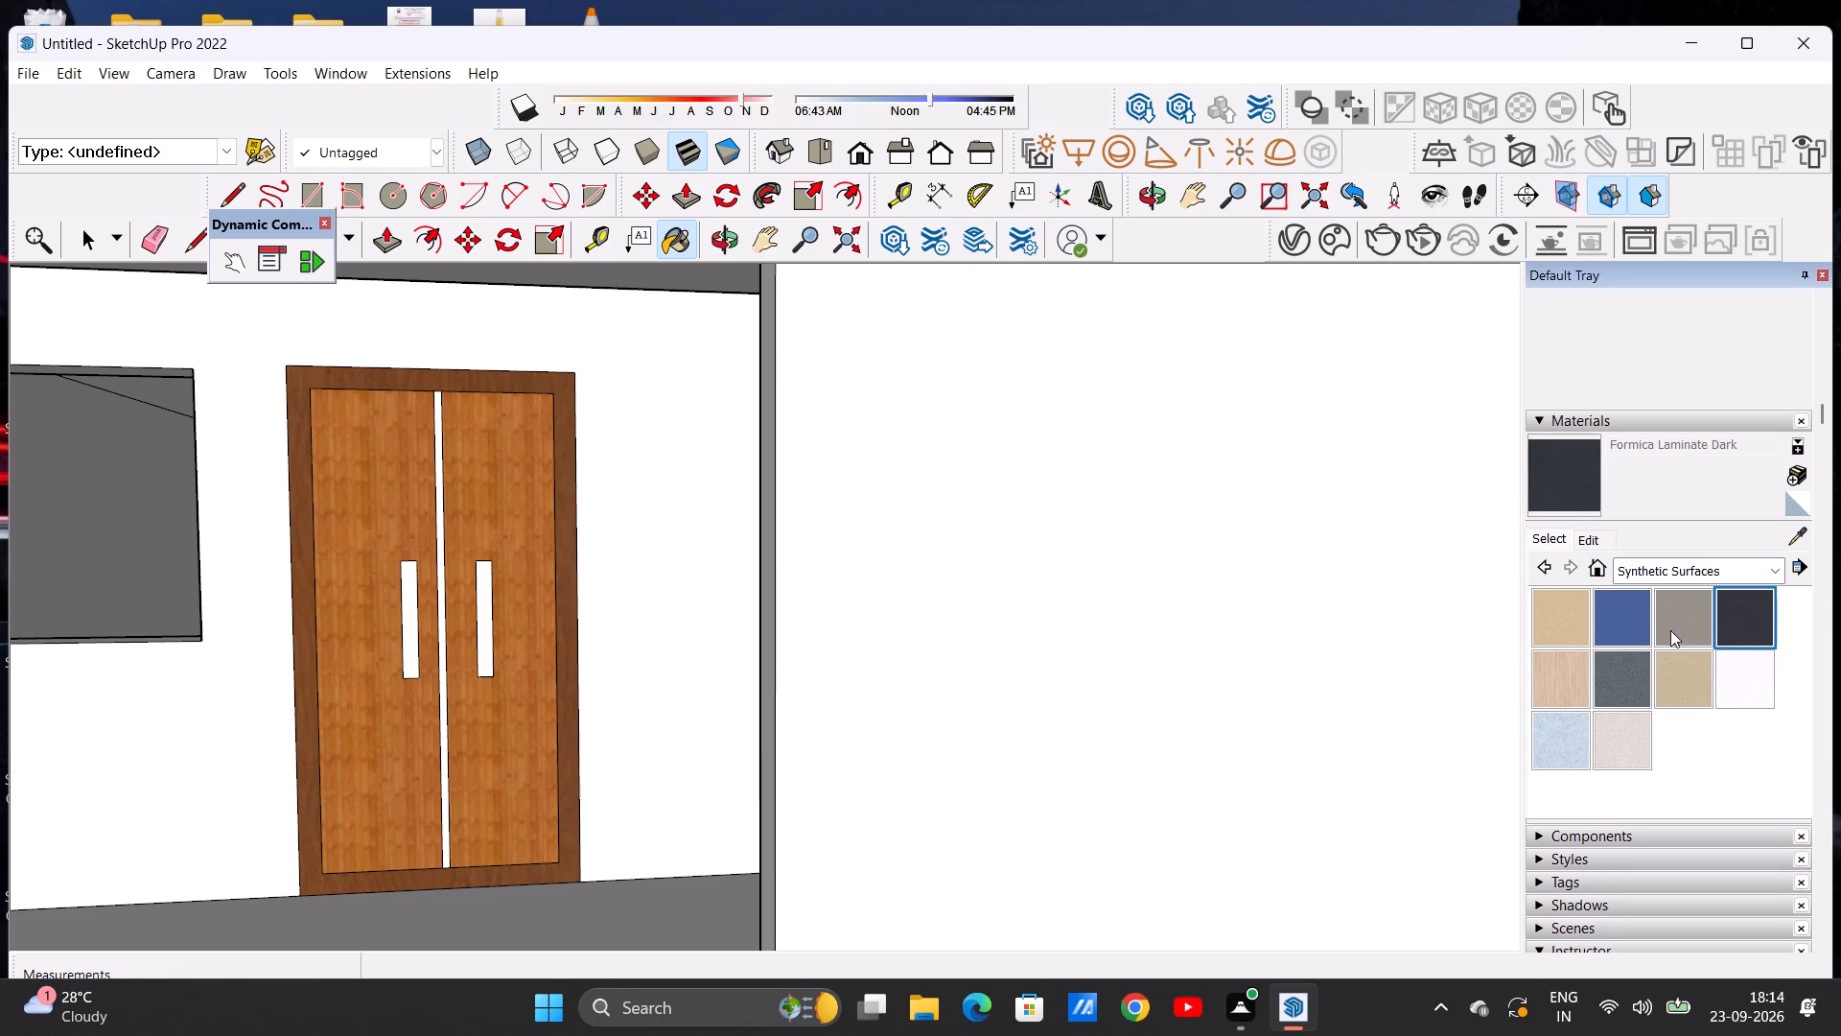
{"action": "scroll", "coordinate": [394, 597], "scroll_direction": "up", "scroll_amount": 5}
{"action": "scroll", "coordinate": [473, 591], "scroll_direction": "up", "scroll_amount": 4}
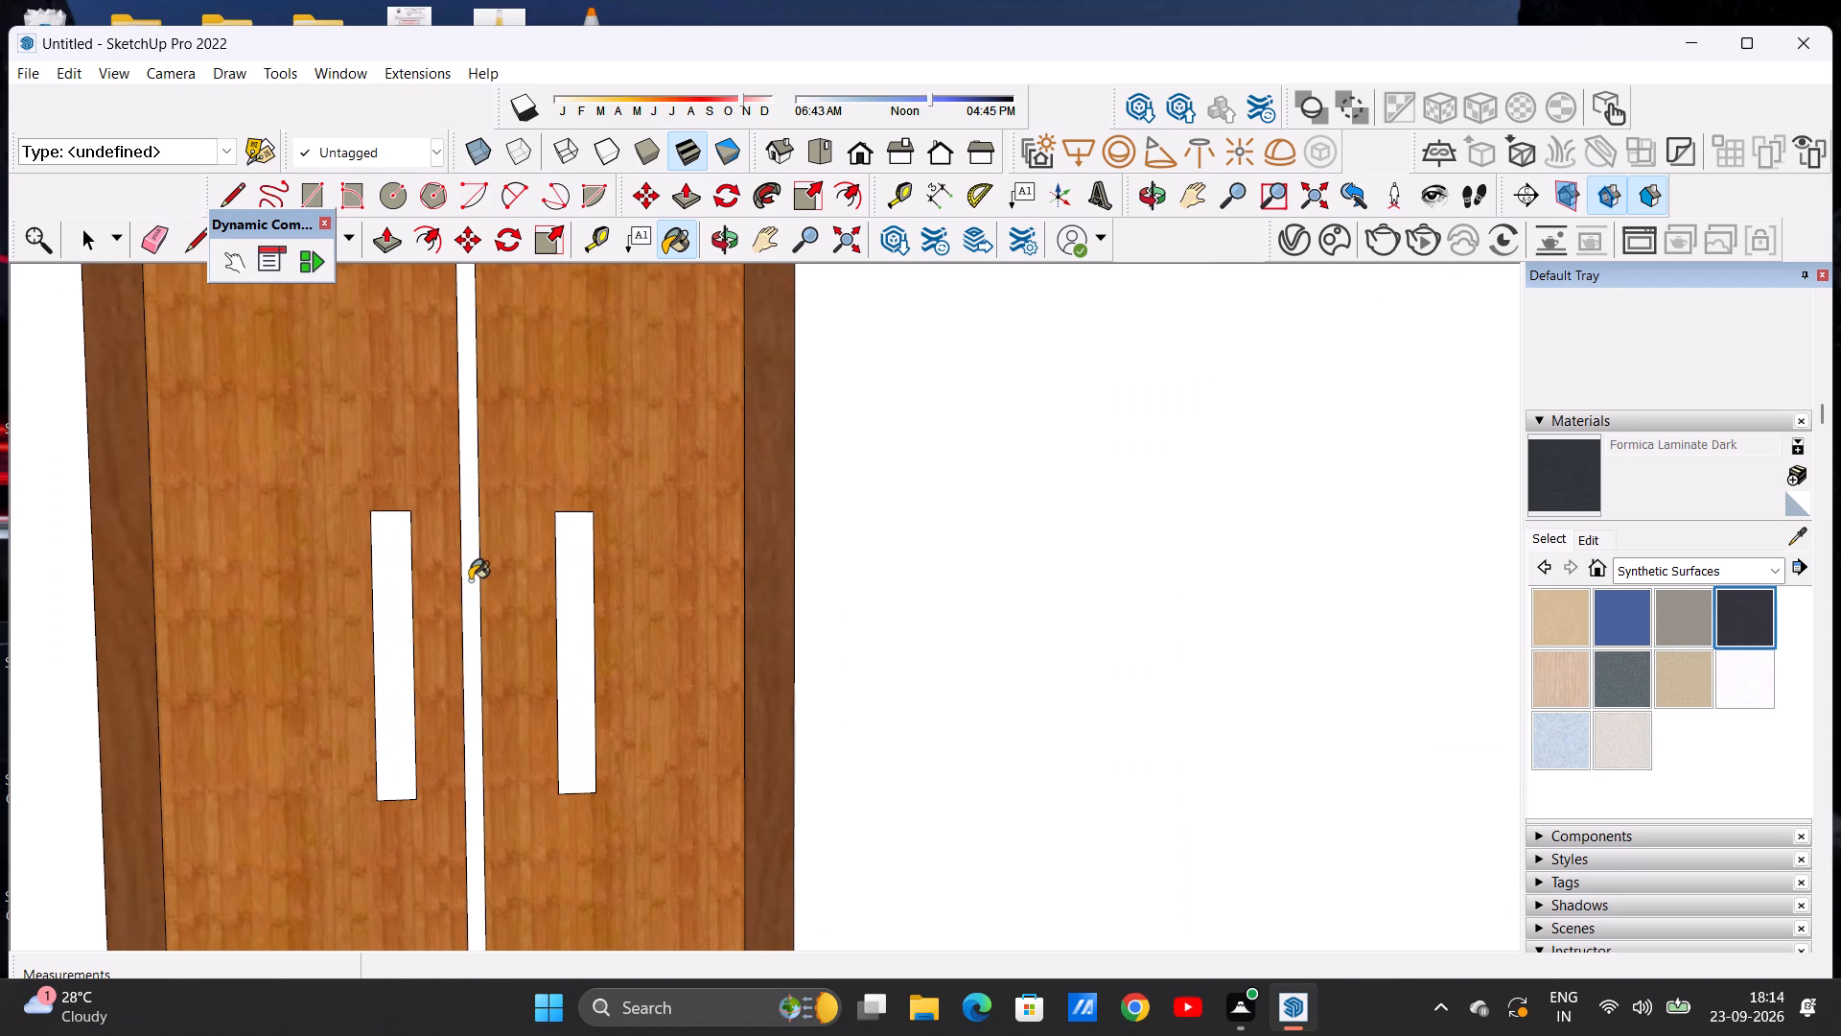
{"action": "left_click", "coordinate": [470, 578]}
{"action": "scroll", "coordinate": [477, 669], "scroll_direction": "down", "scroll_amount": 9}
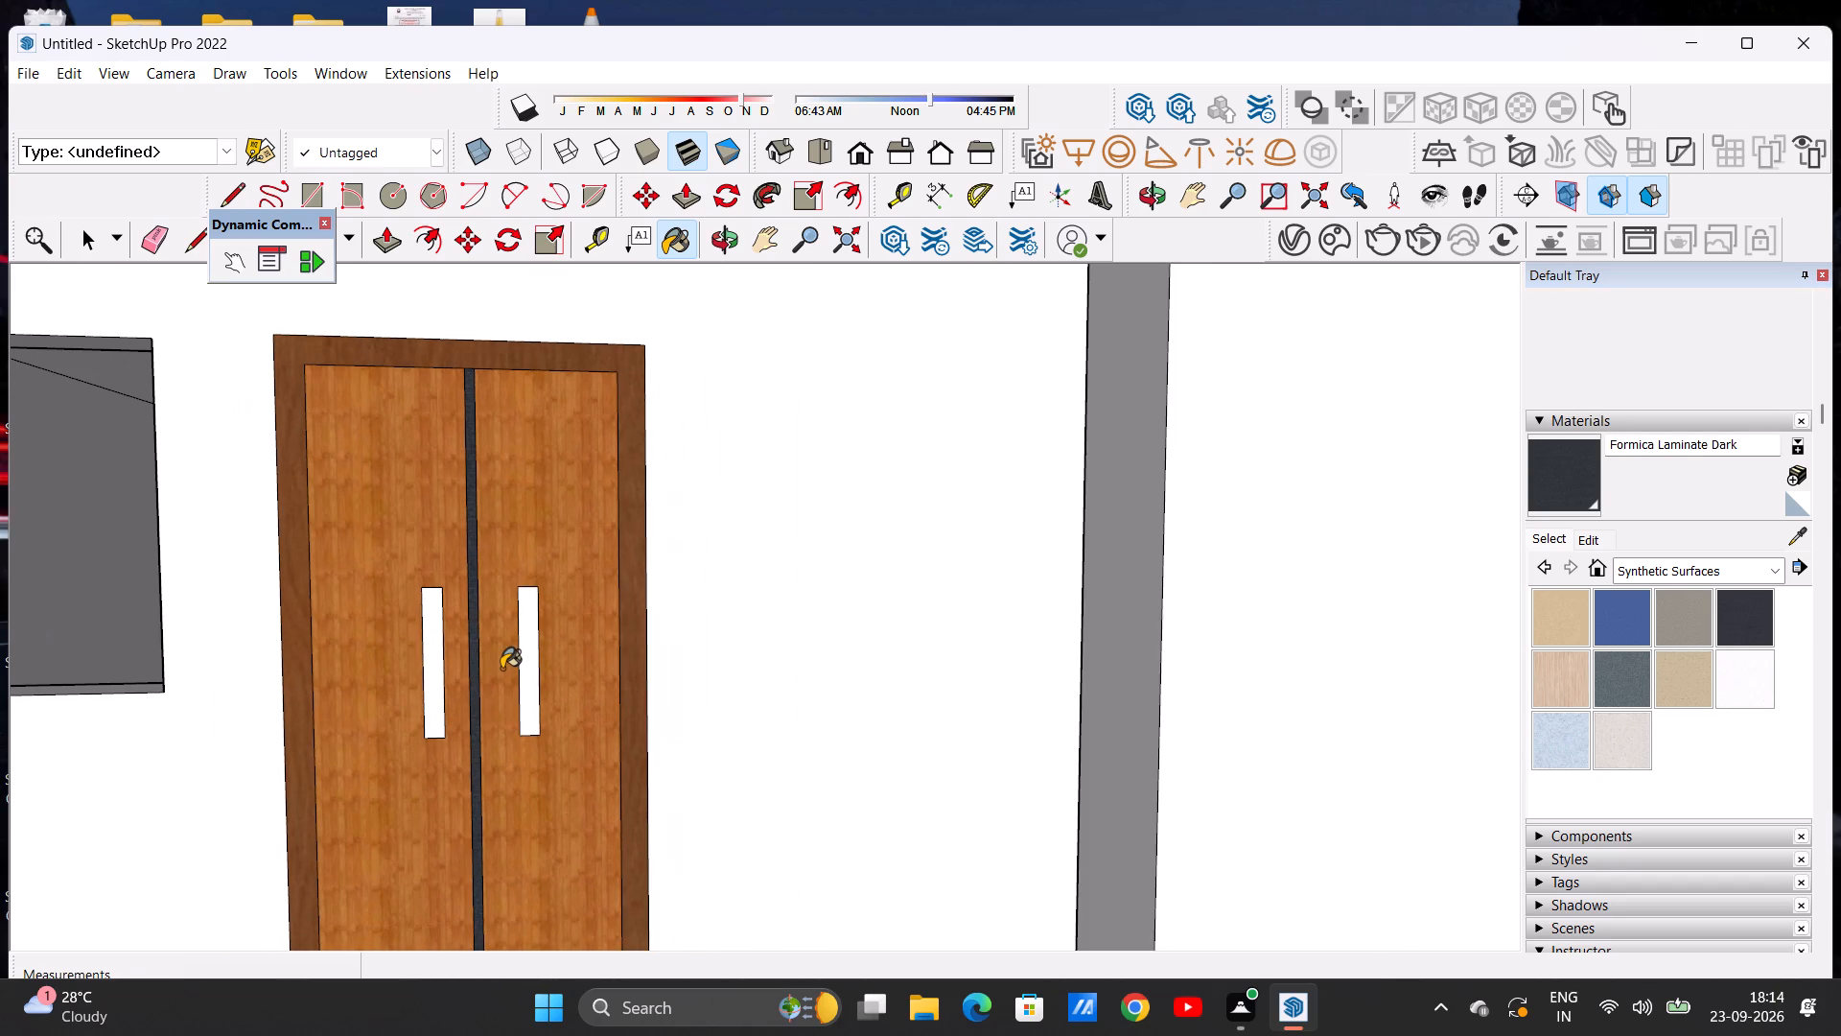
Paint both door handle rectangles with the Formica Graystone material.
{"action": "scroll", "coordinate": [501, 669], "scroll_direction": "down", "scroll_amount": 3}
{"action": "scroll", "coordinate": [523, 630], "scroll_direction": "up", "scroll_amount": 3}
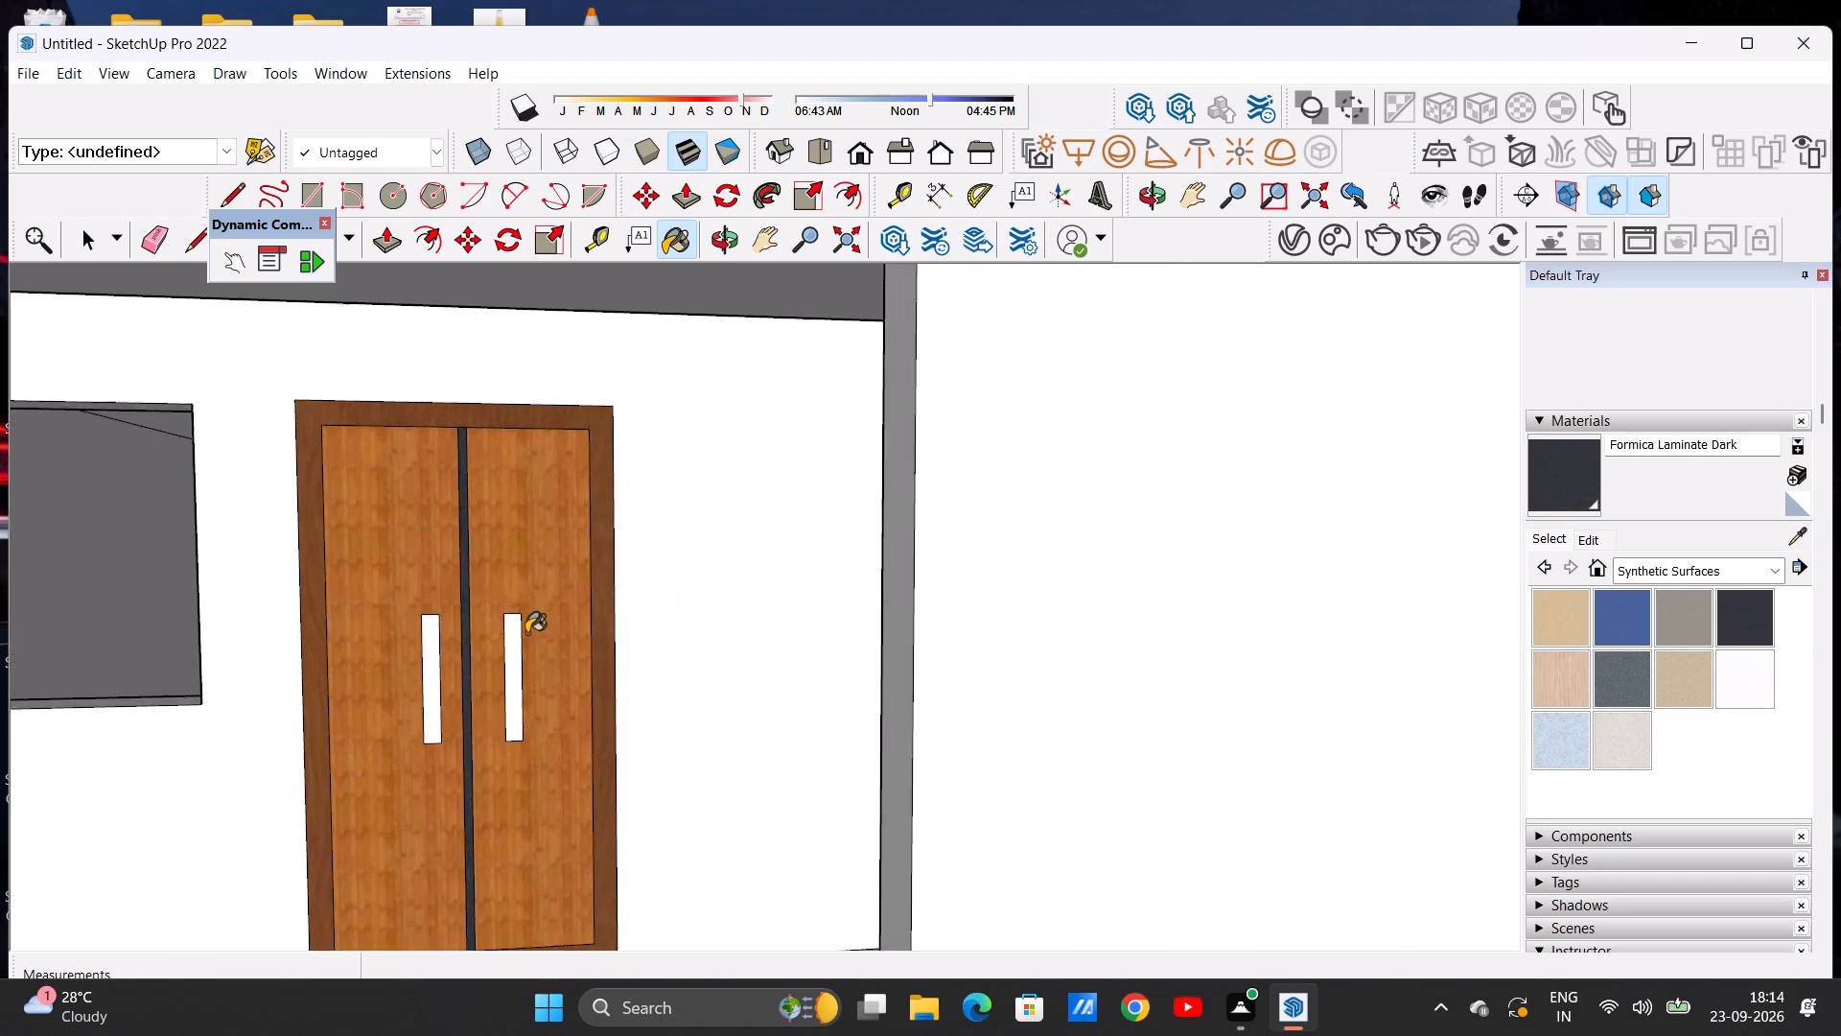
{"action": "scroll", "coordinate": [526, 633], "scroll_direction": "down", "scroll_amount": 7}
{"action": "scroll", "coordinate": [525, 647], "scroll_direction": "up", "scroll_amount": 7}
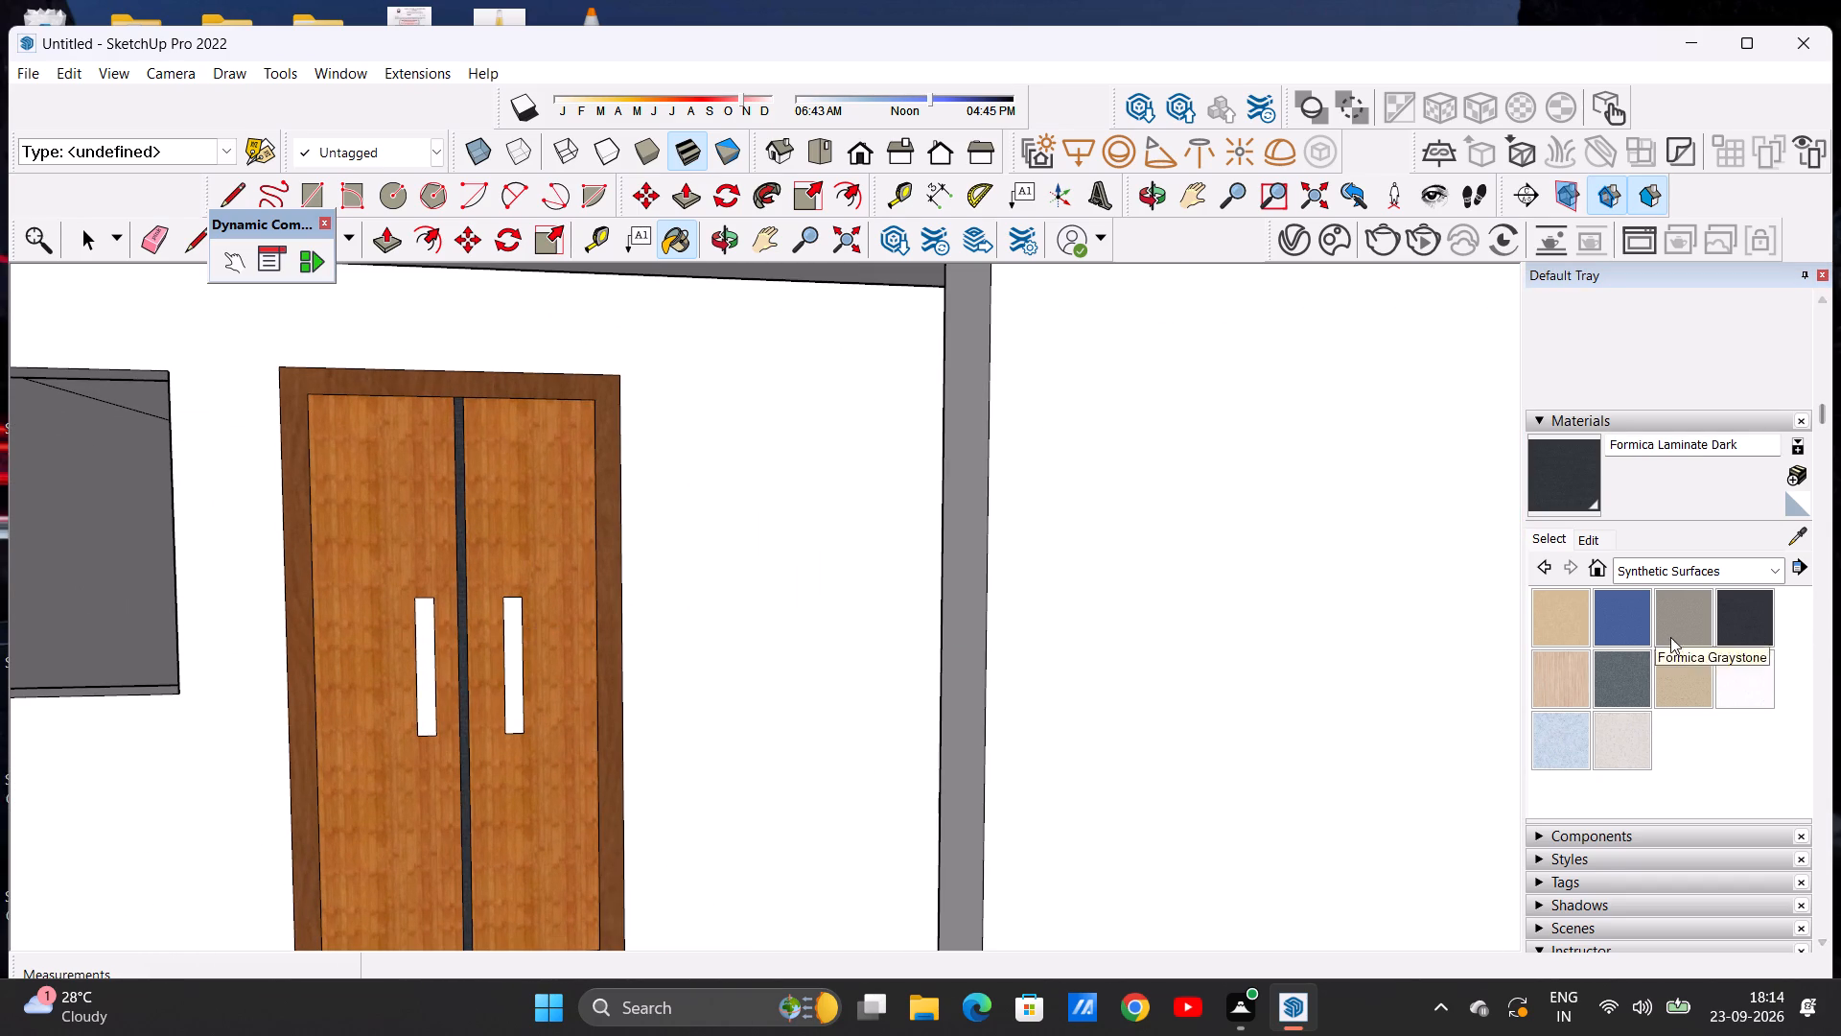
{"action": "left_click", "coordinate": [1661, 623]}
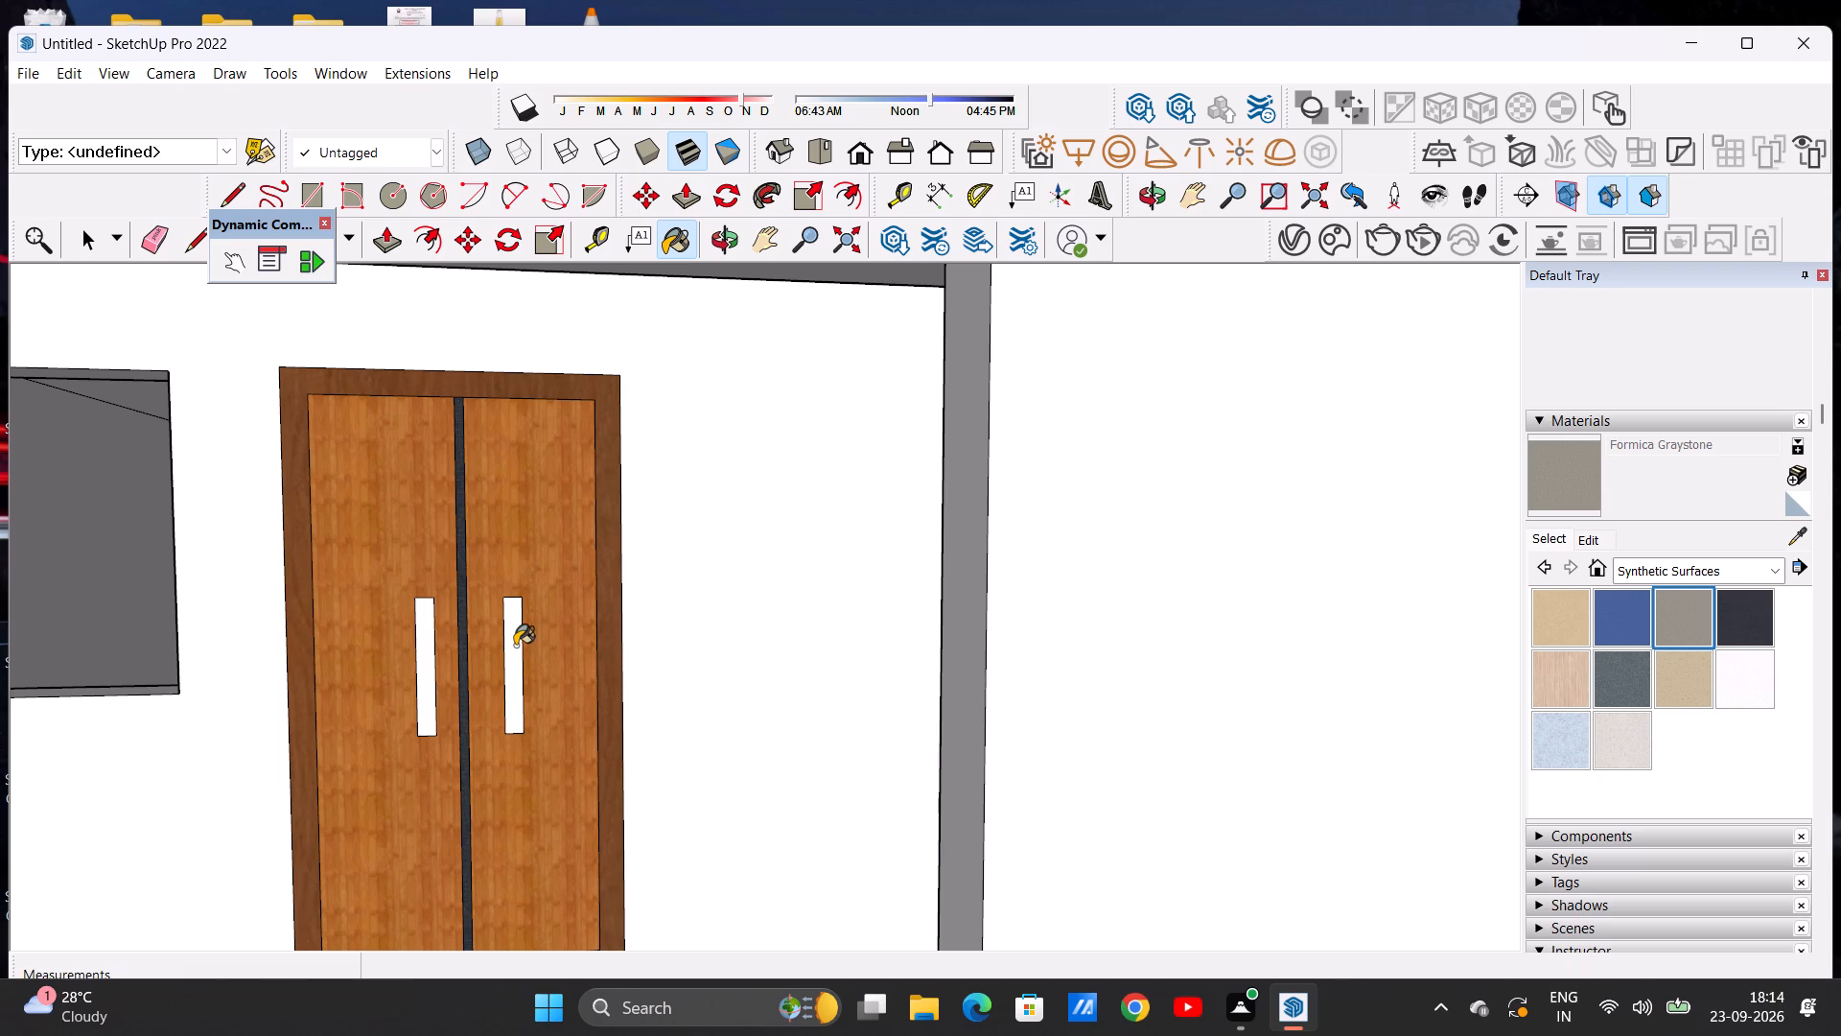
{"action": "left_click", "coordinate": [513, 649]}
{"action": "left_click", "coordinate": [427, 672]}
{"action": "scroll", "coordinate": [496, 662], "scroll_direction": "down", "scroll_amount": 5}
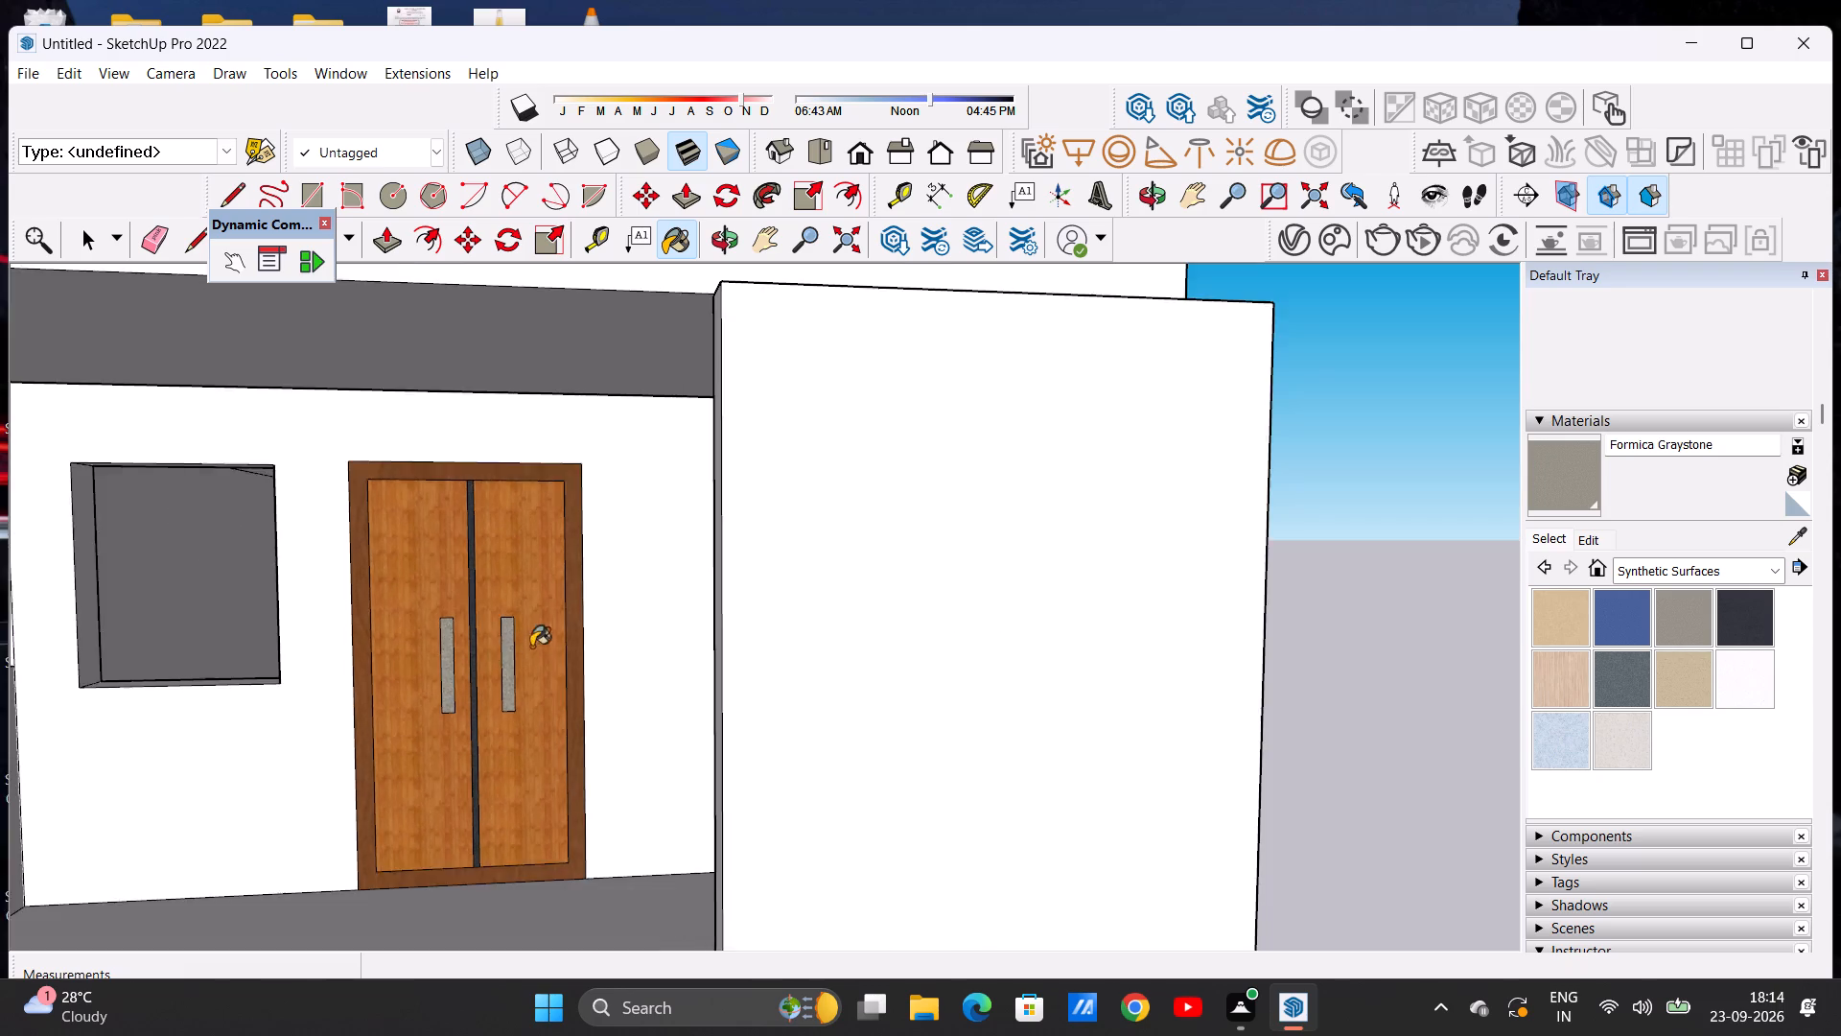
{"action": "scroll", "coordinate": [531, 647], "scroll_direction": "down", "scroll_amount": 8}
{"action": "scroll", "coordinate": [508, 695], "scroll_direction": "up", "scroll_amount": 4}
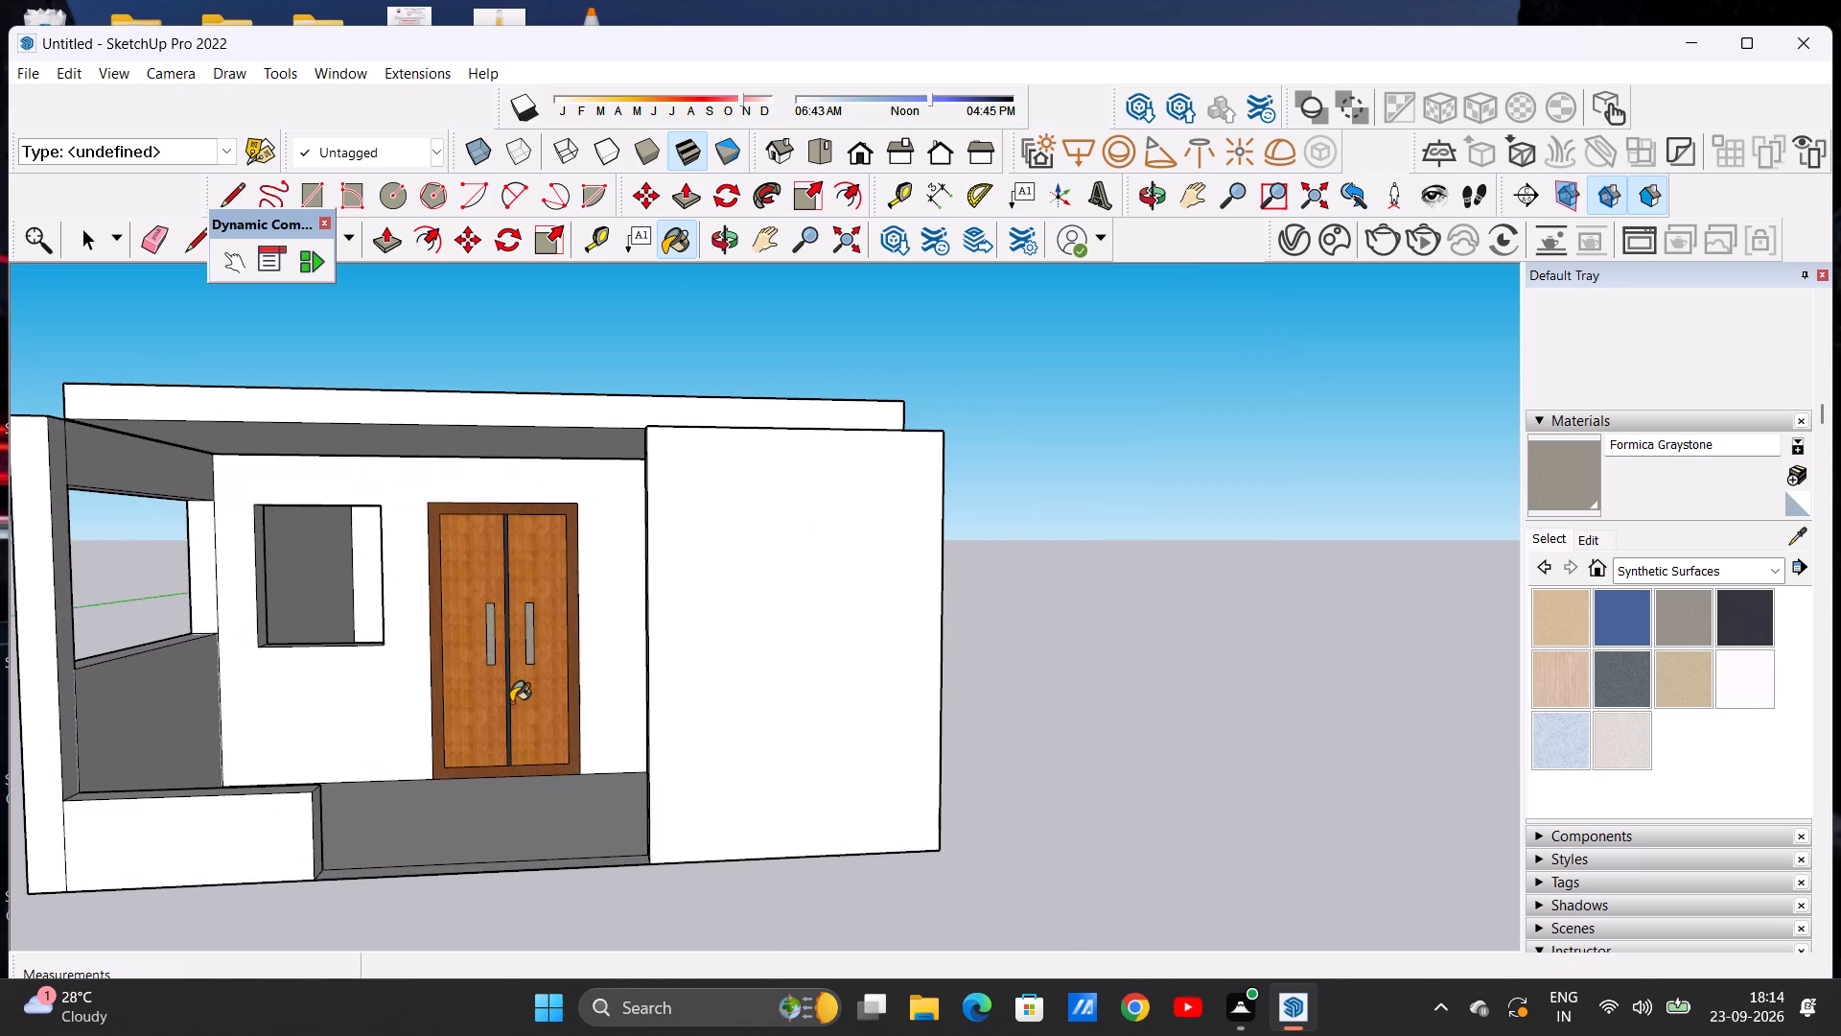
{"action": "key", "text": "space"}
Draw a line about 3' 8" long across the top edge of the window opening beside the door to close it with a face.
{"action": "scroll", "coordinate": [368, 503], "scroll_direction": "up", "scroll_amount": 4}
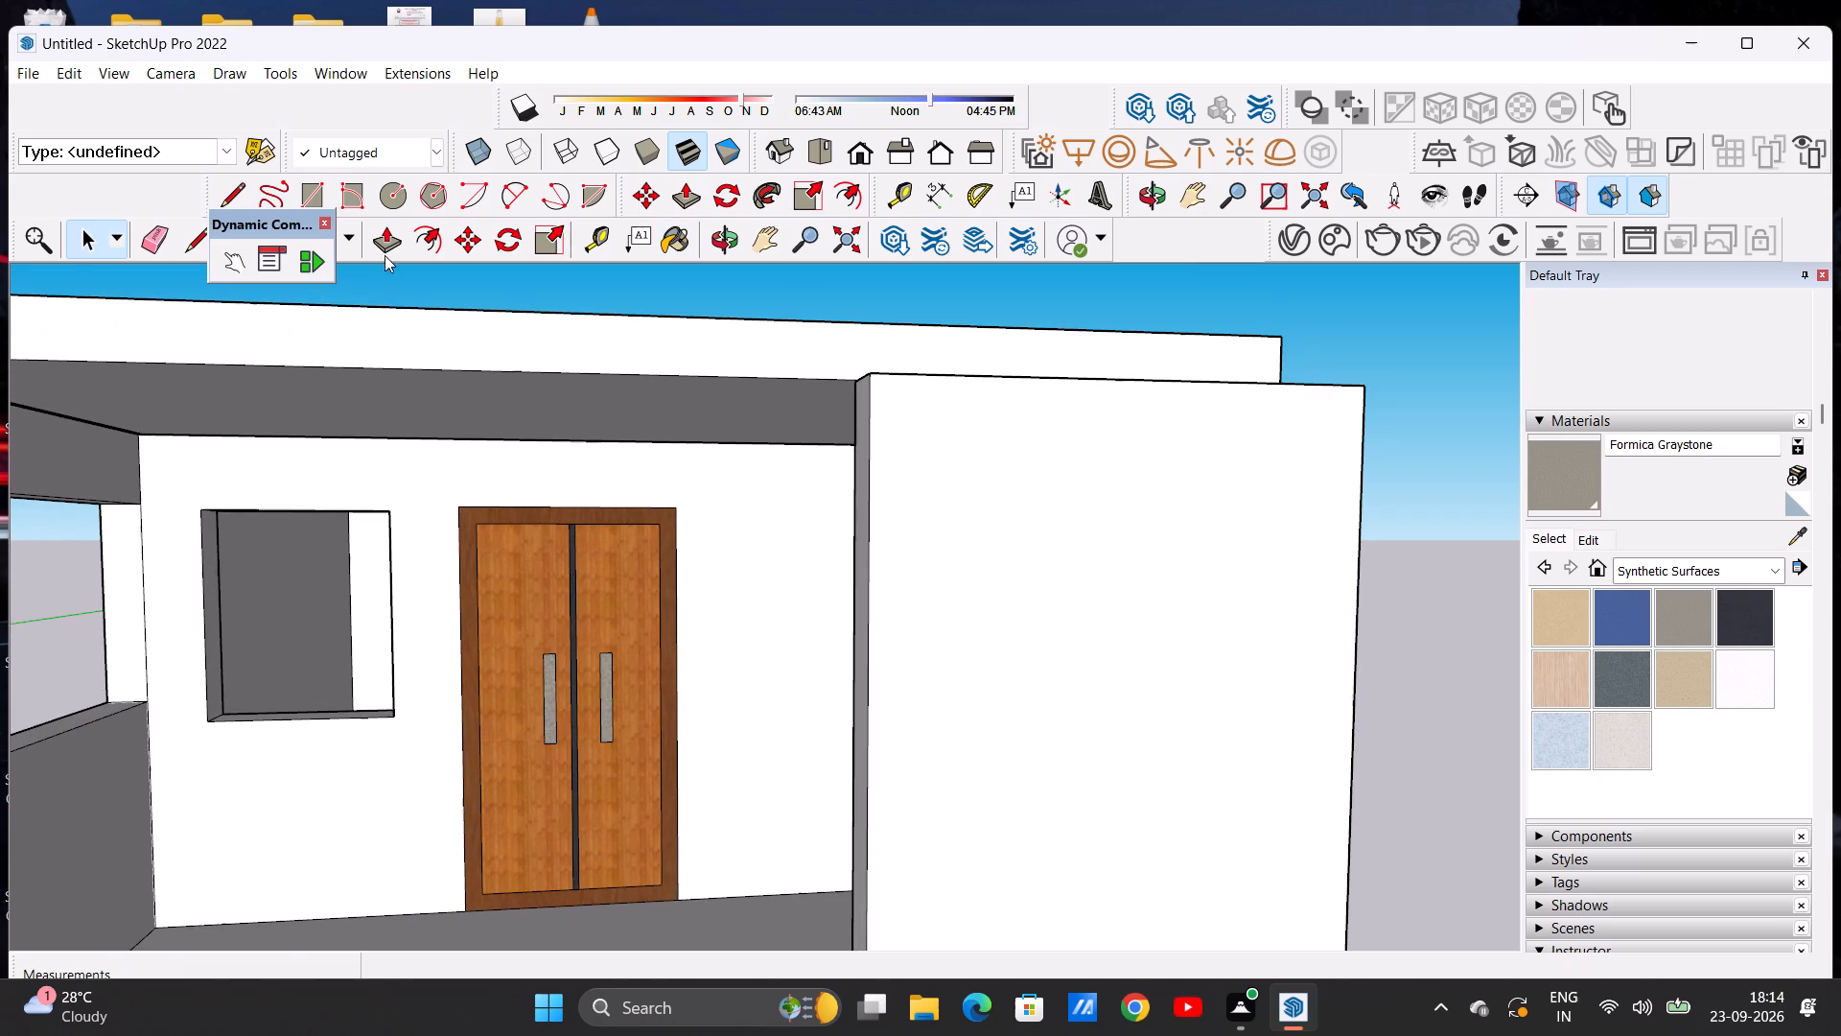
{"action": "left_click", "coordinate": [235, 196]}
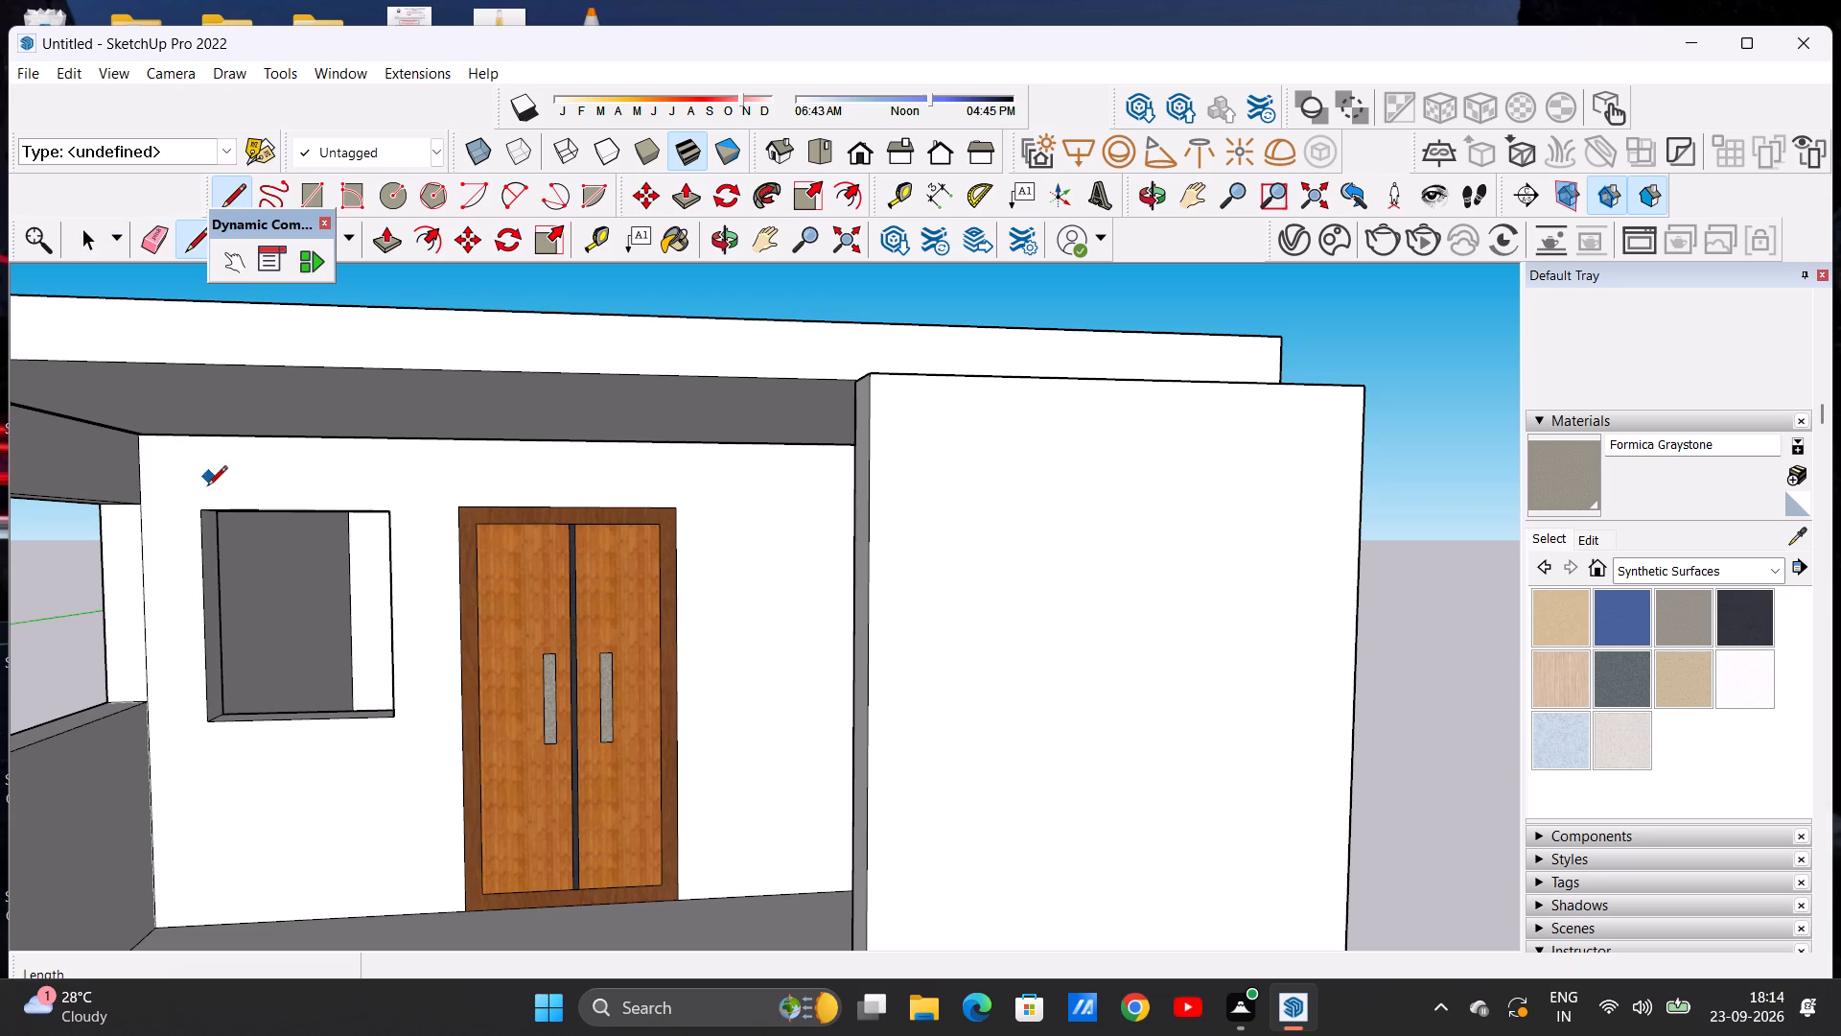
{"action": "left_click", "coordinate": [206, 517]}
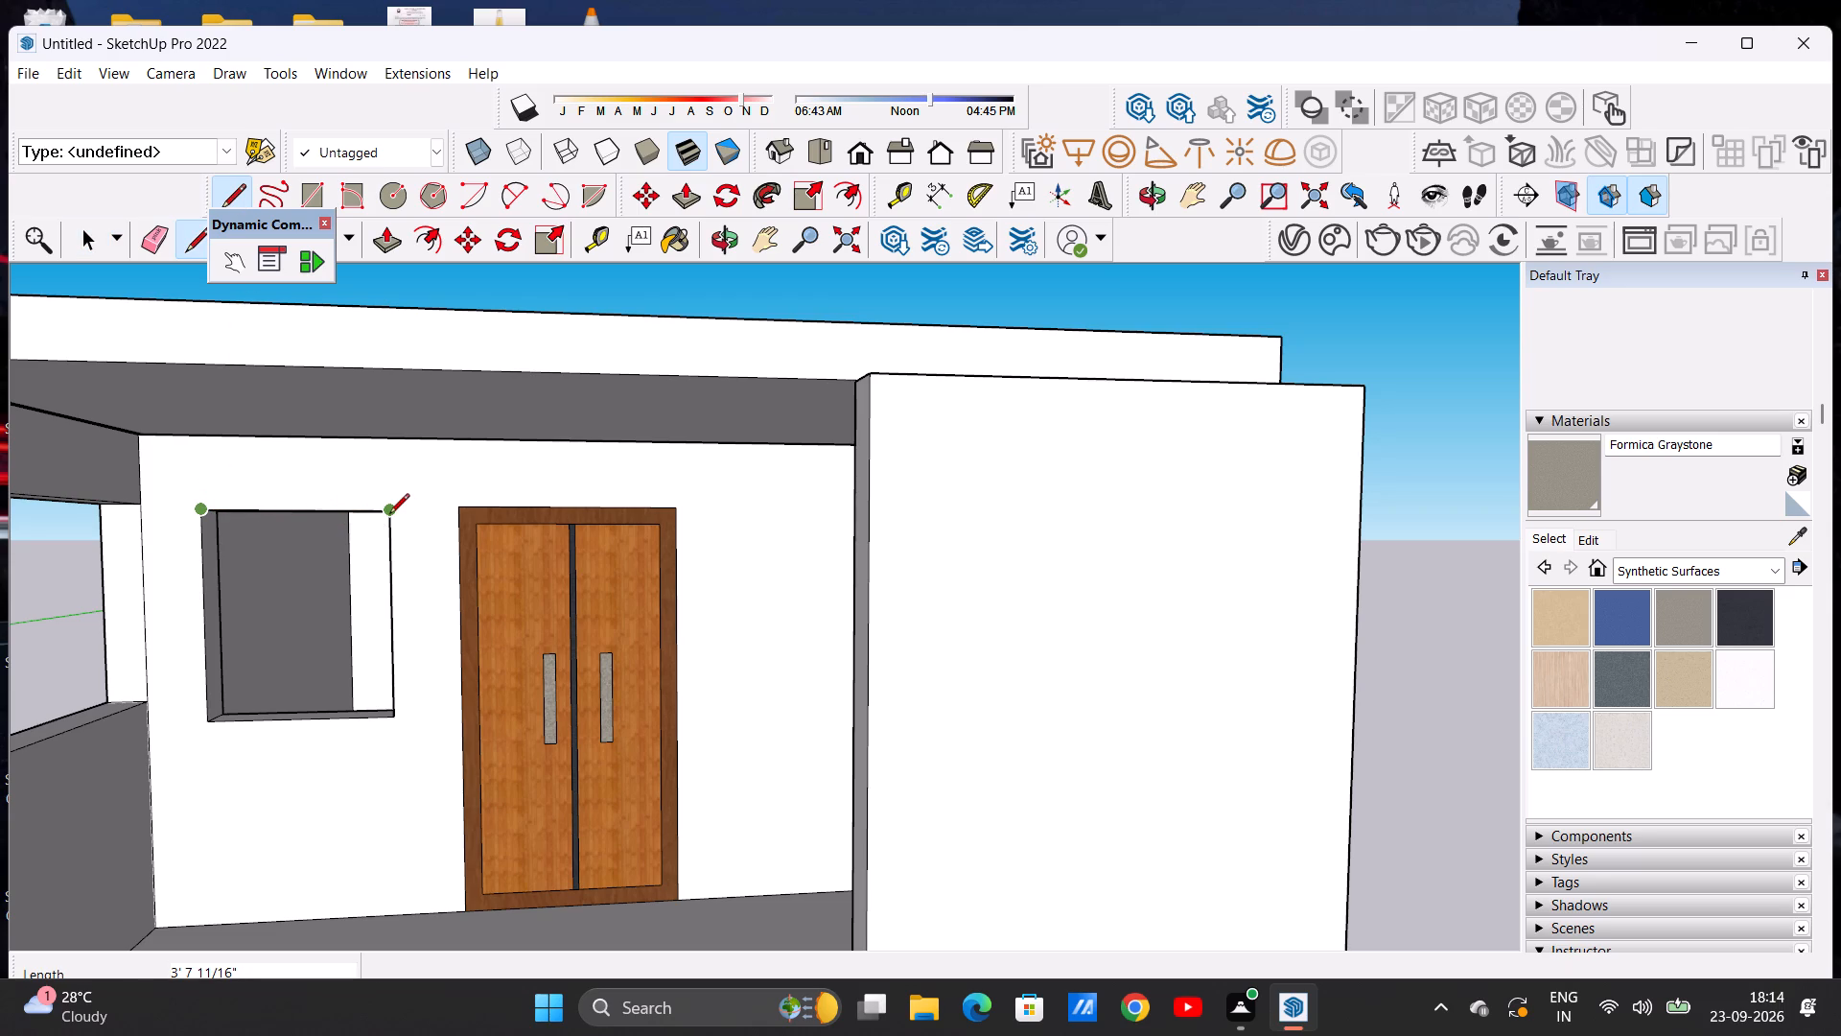
{"action": "left_click", "coordinate": [389, 515]}
{"action": "key", "text": "space"}
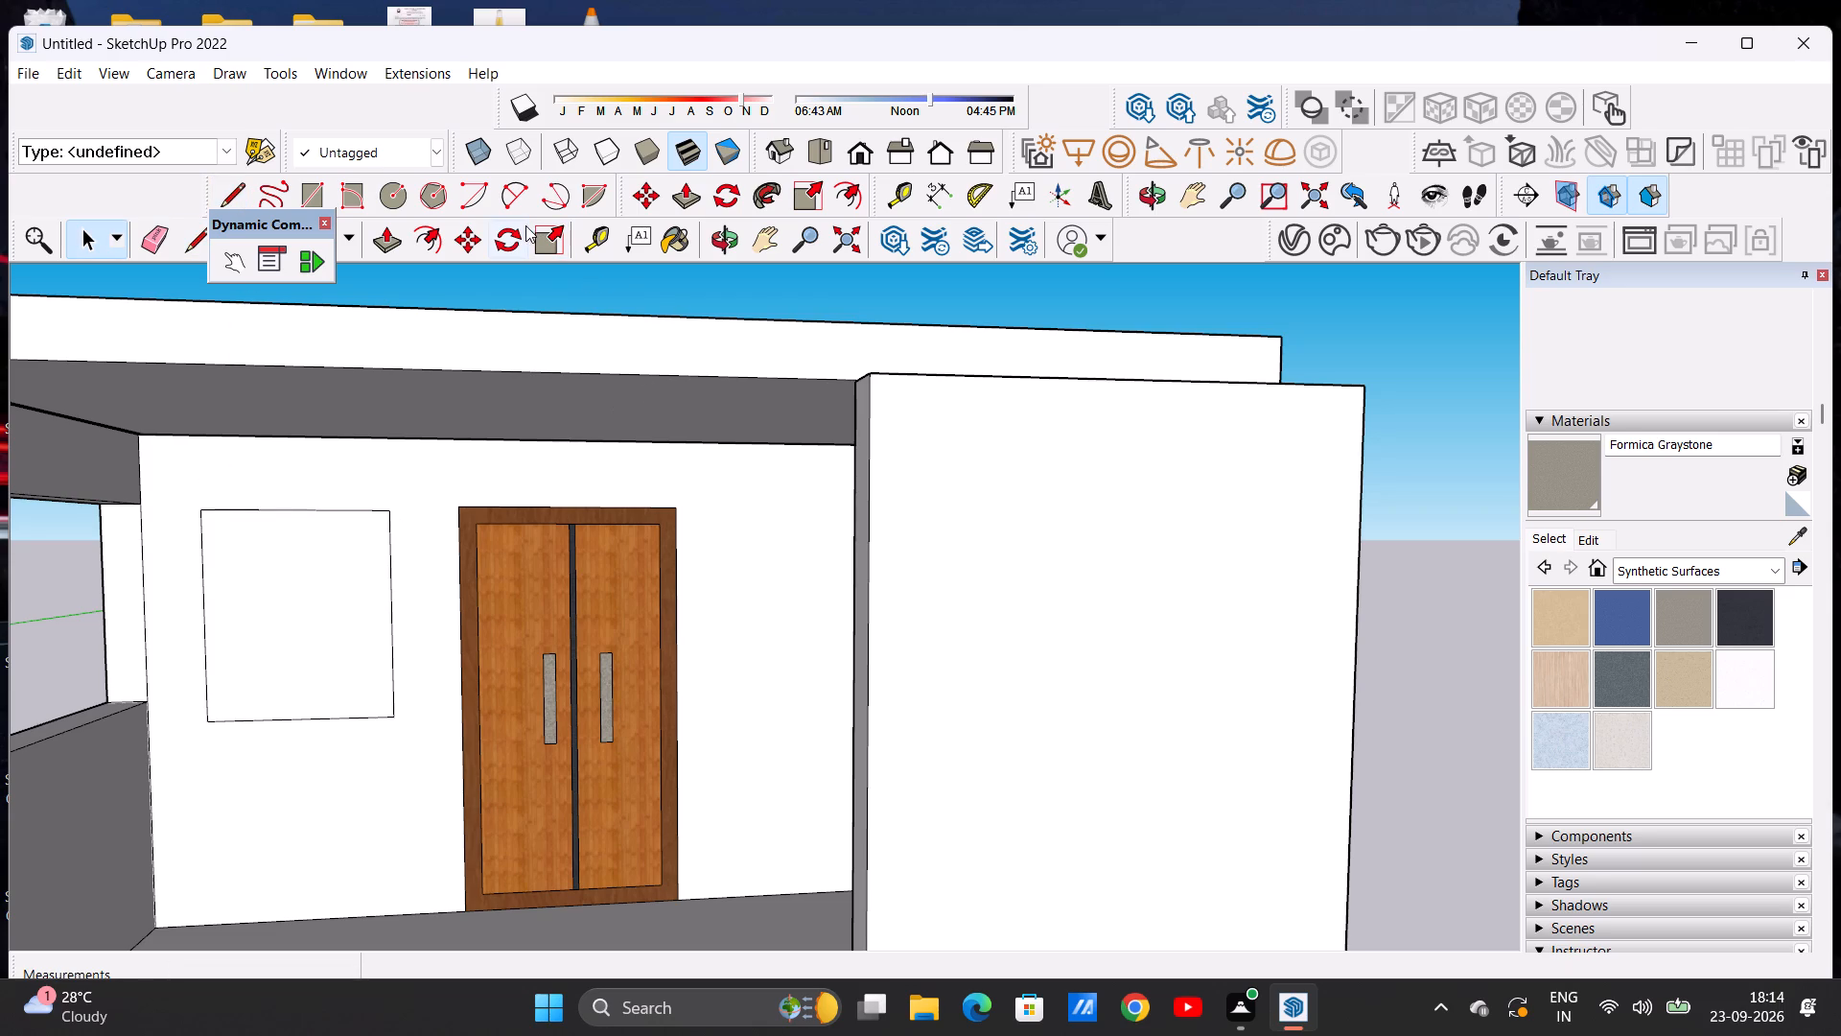
Offset the new window face's outline inward to form a narrow window frame border.
{"action": "left_click", "coordinate": [434, 243]}
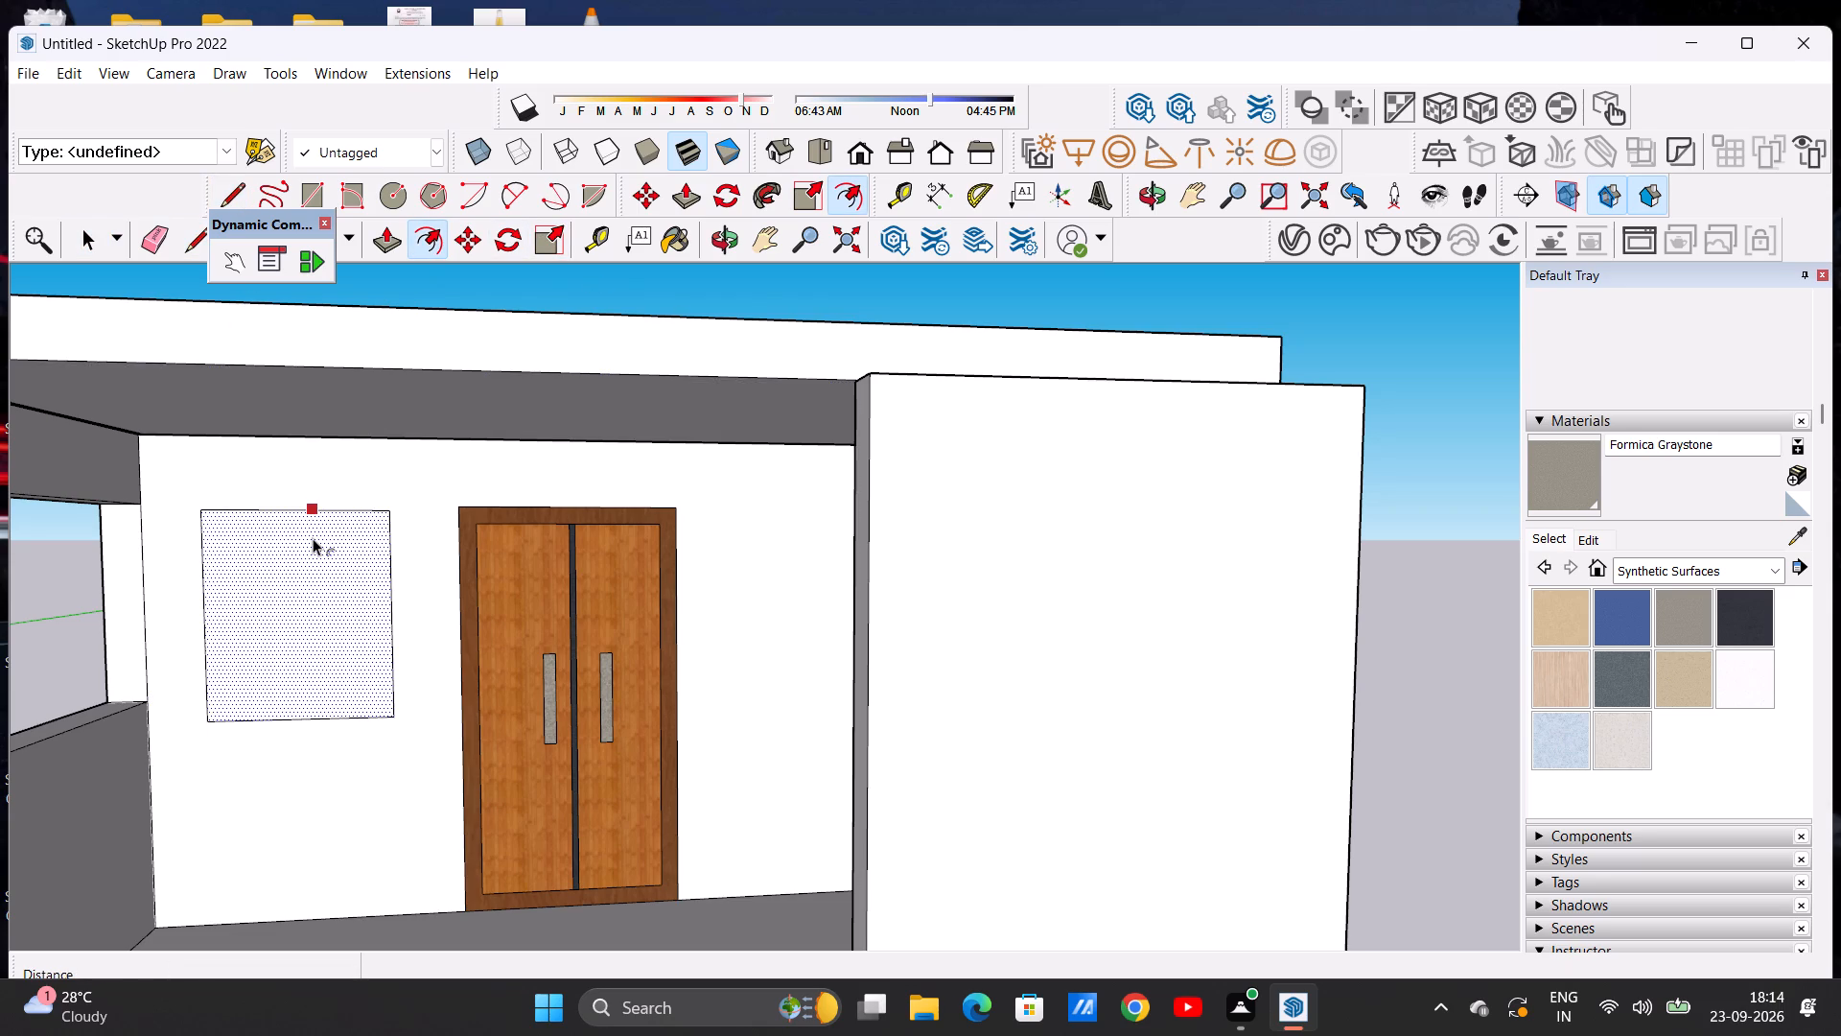
{"action": "left_click", "coordinate": [313, 538]}
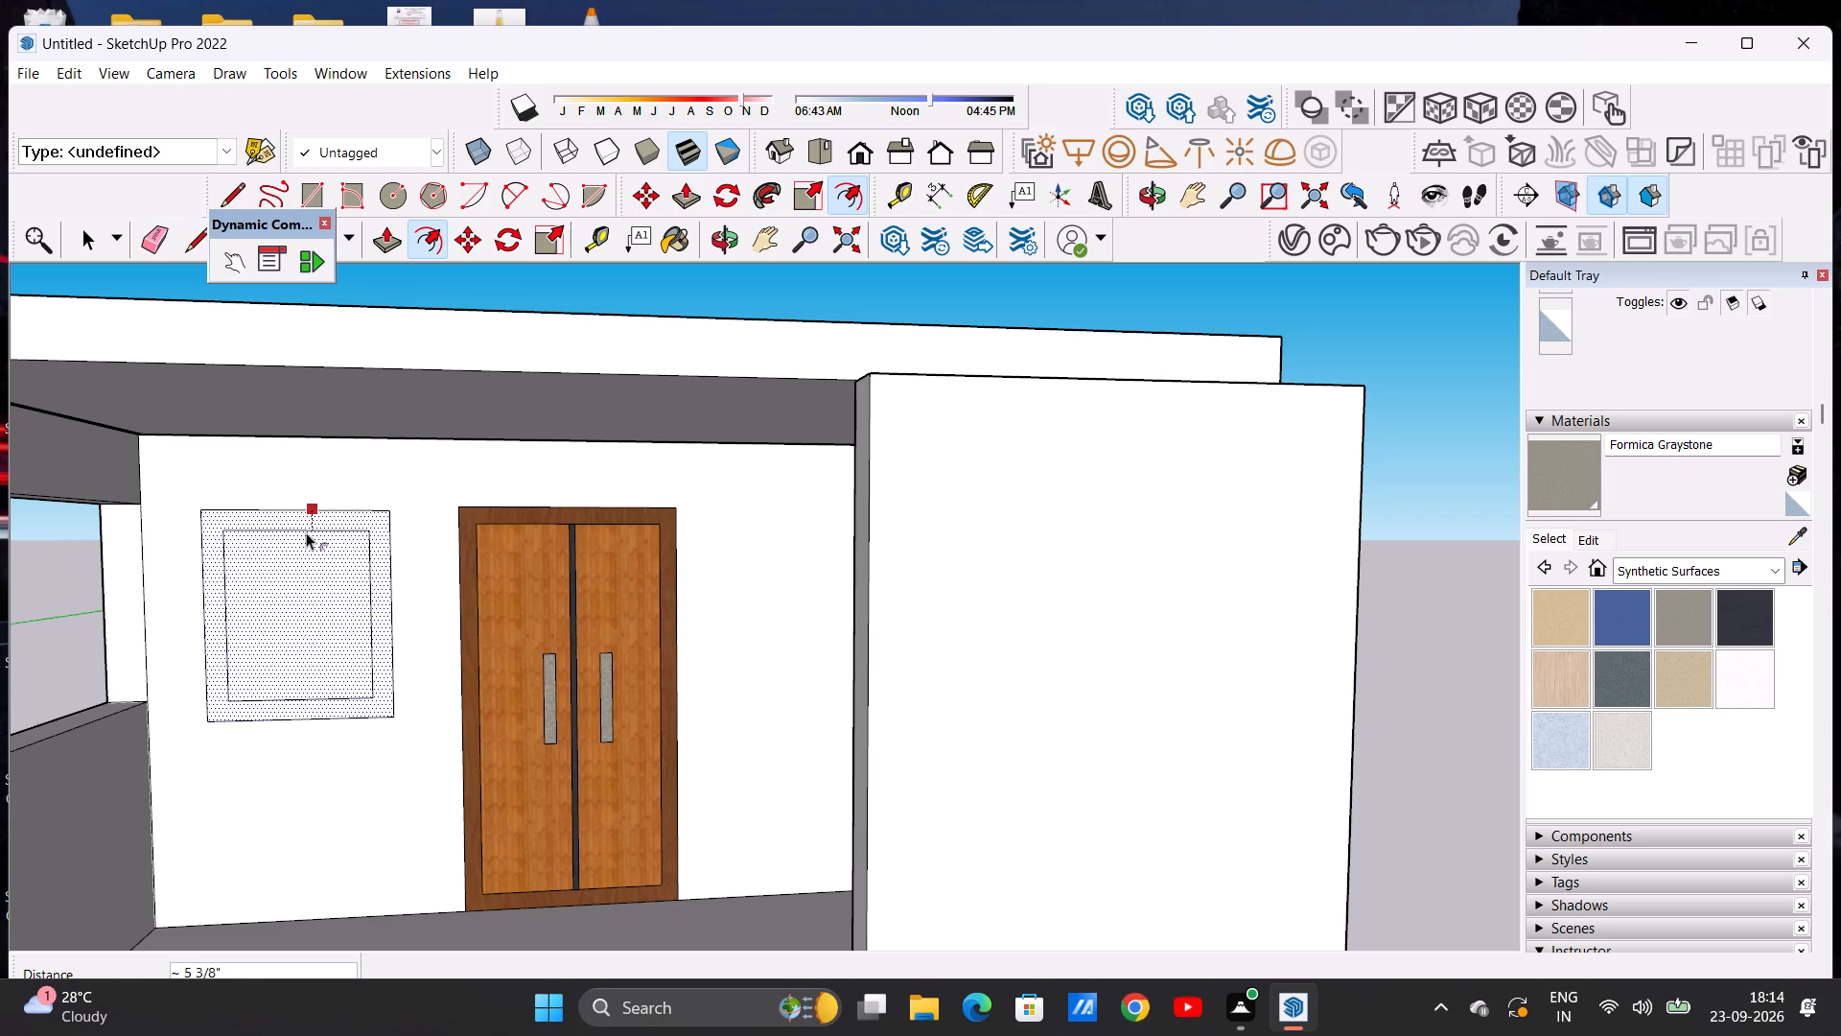
{"action": "left_click", "coordinate": [305, 525]}
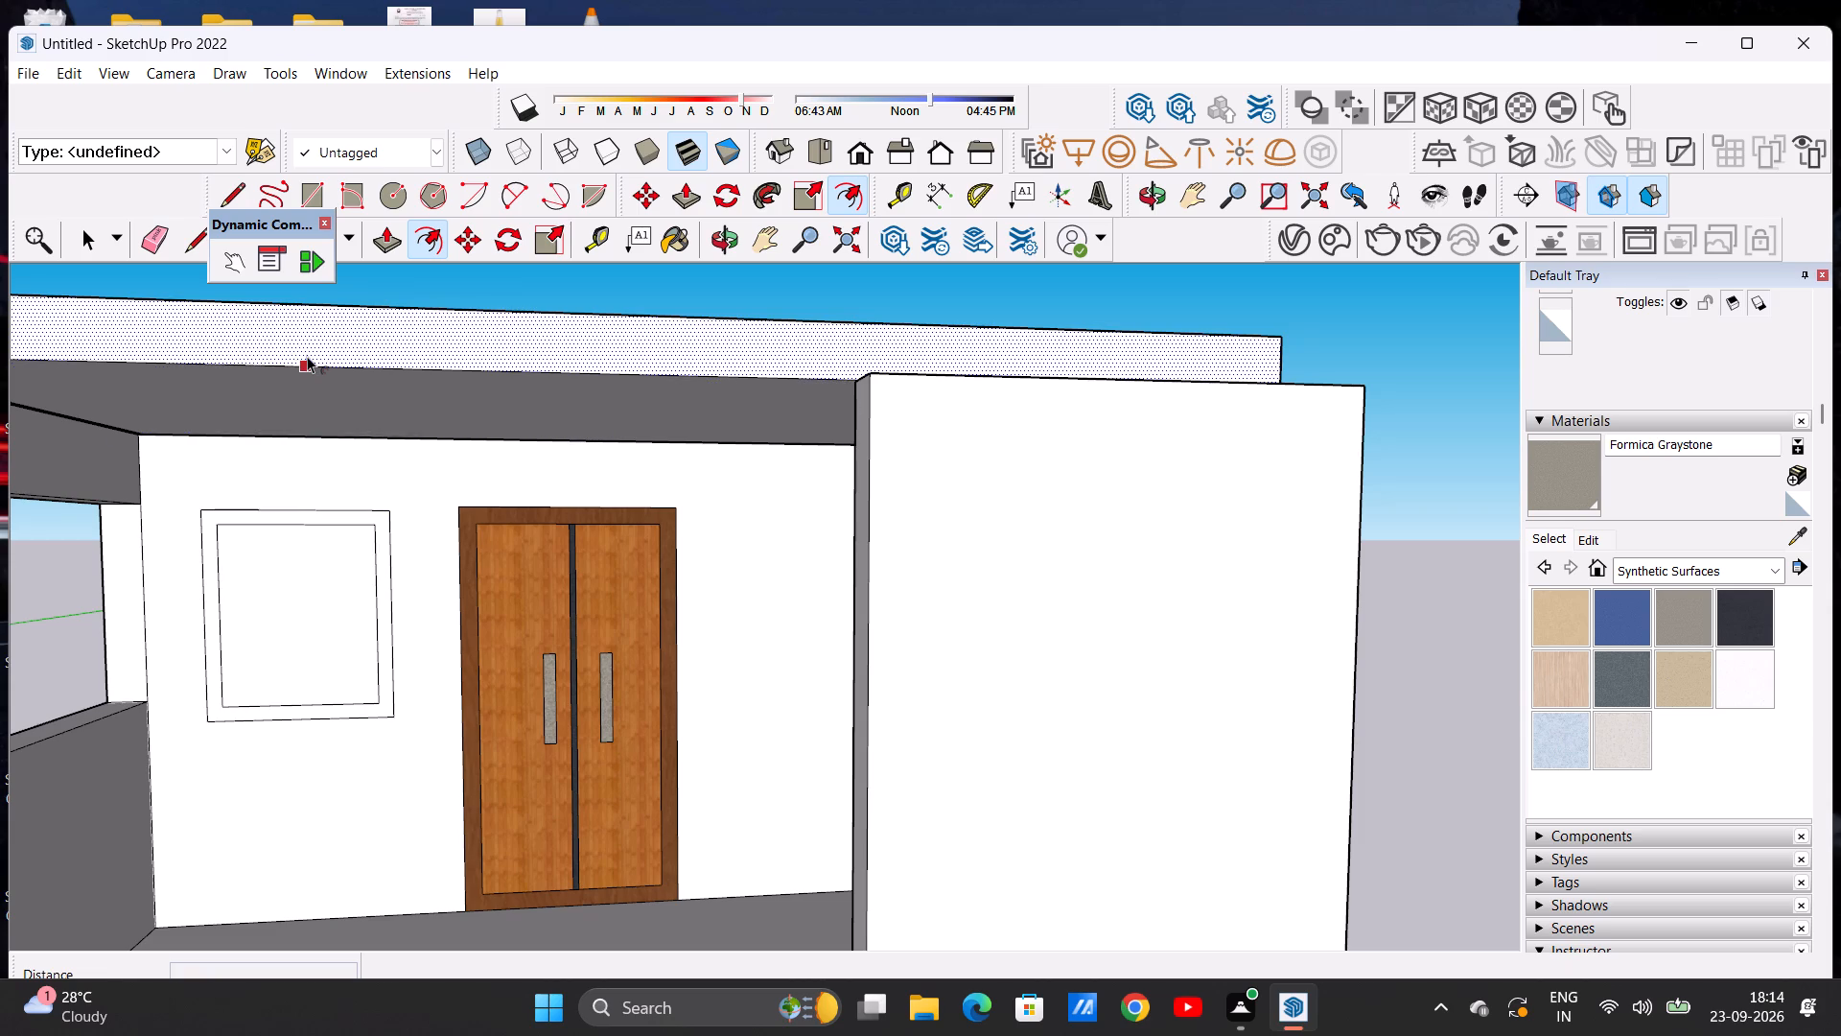
{"action": "key", "text": "space"}
{"action": "scroll", "coordinate": [315, 452], "scroll_direction": "down", "scroll_amount": 5}
{"action": "left_click", "coordinate": [387, 326]}
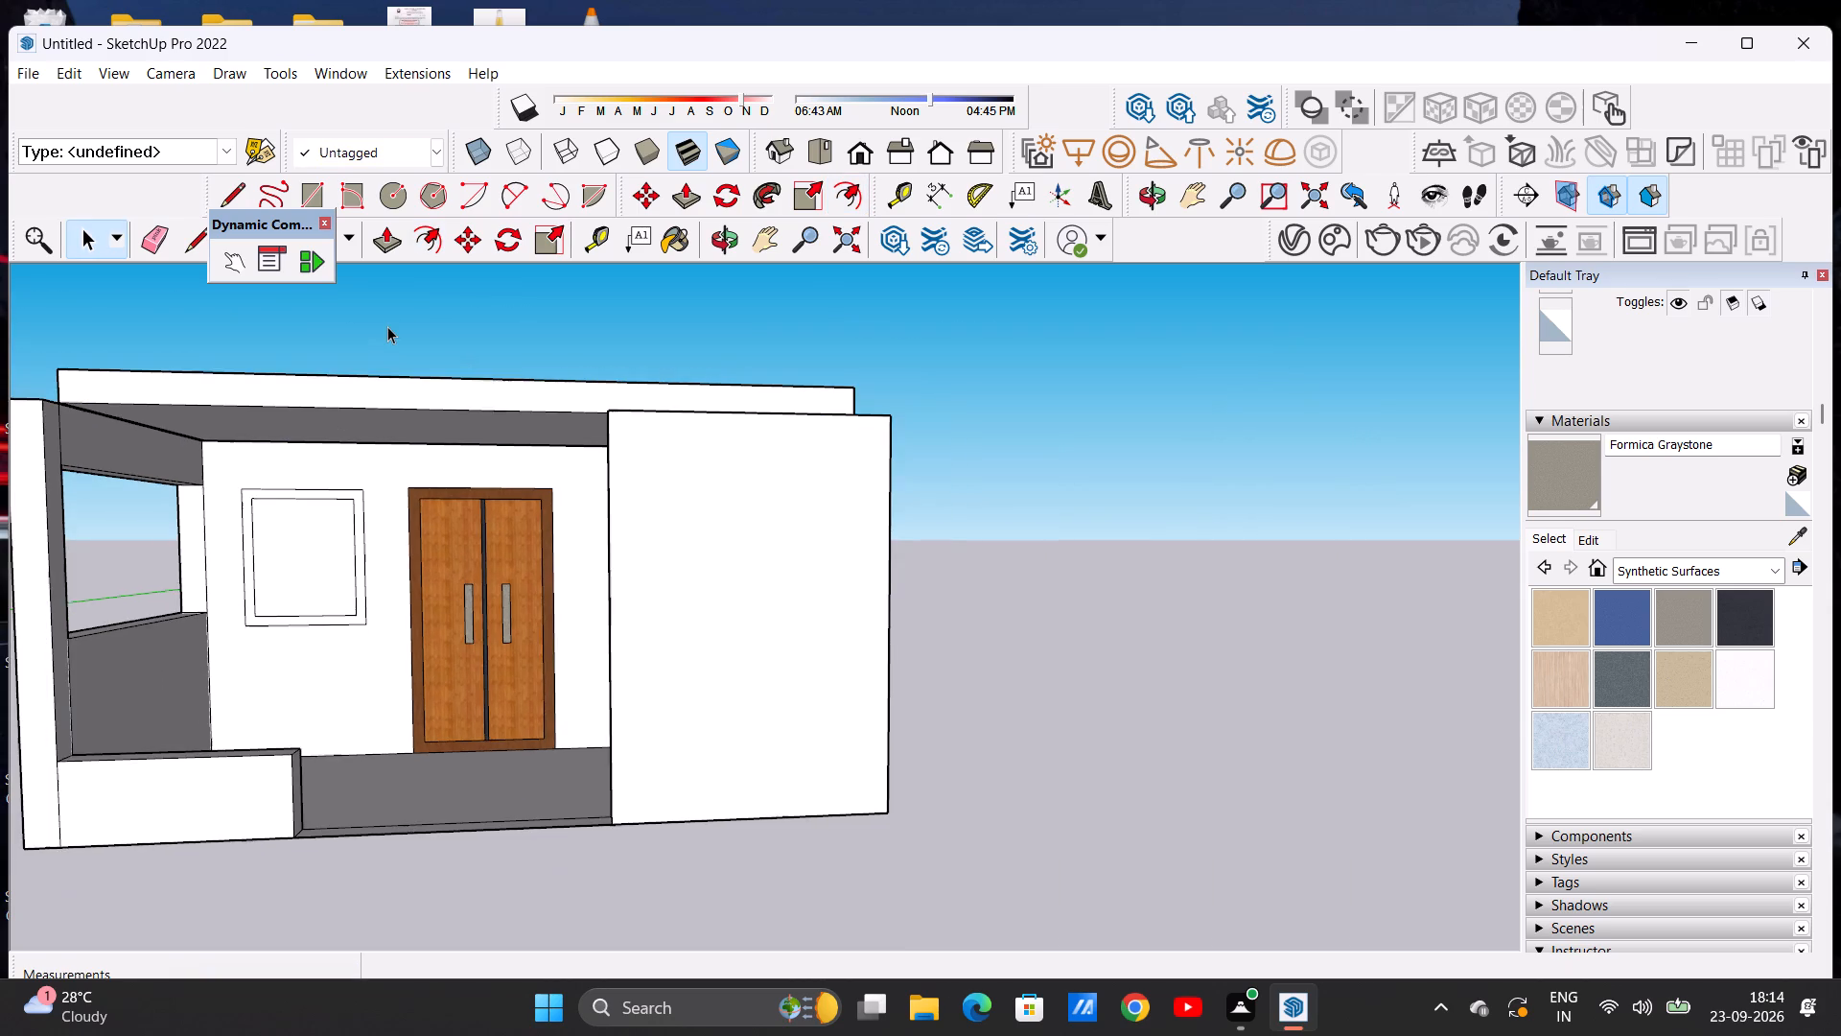
Draw two closely spaced vertical lines about 3' 8 1/2" long down the middle of the inner window face as a mullion.
{"action": "scroll", "coordinate": [288, 495], "scroll_direction": "up", "scroll_amount": 5}
{"action": "left_click", "coordinate": [237, 193]}
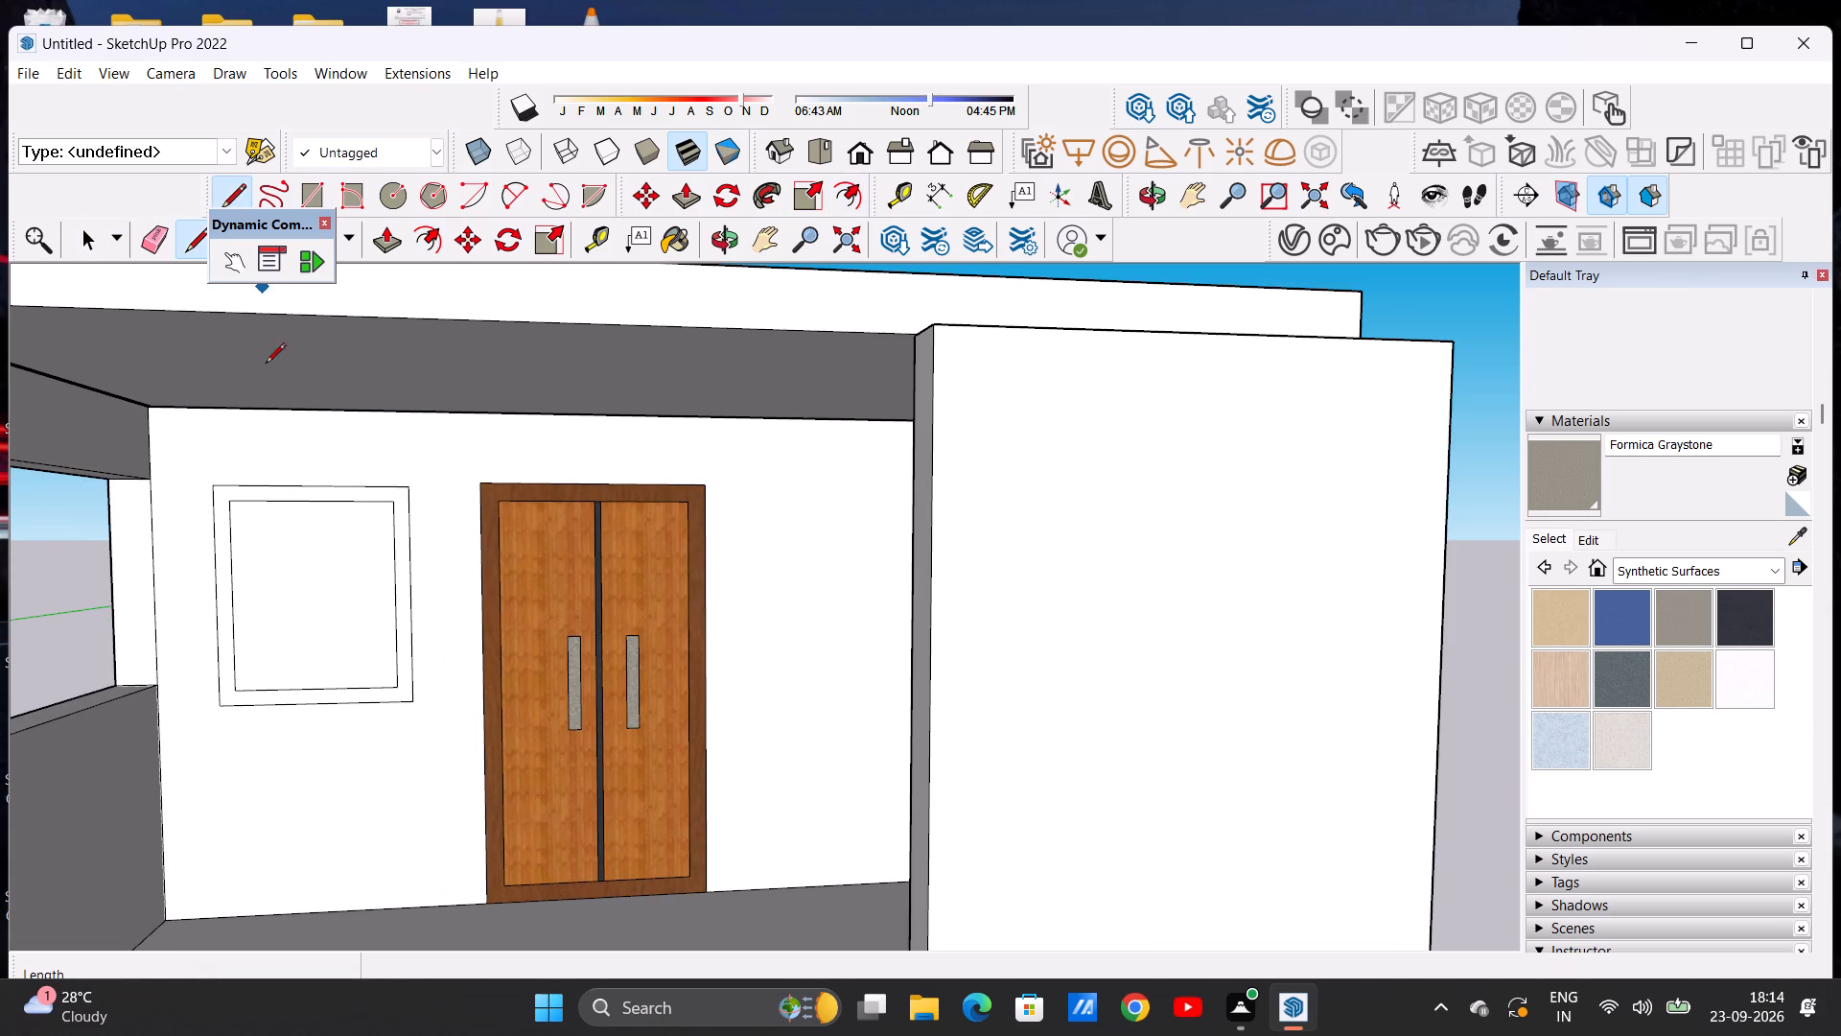
{"action": "scroll", "coordinate": [285, 563], "scroll_direction": "up", "scroll_amount": 4}
{"action": "left_click", "coordinate": [332, 469]}
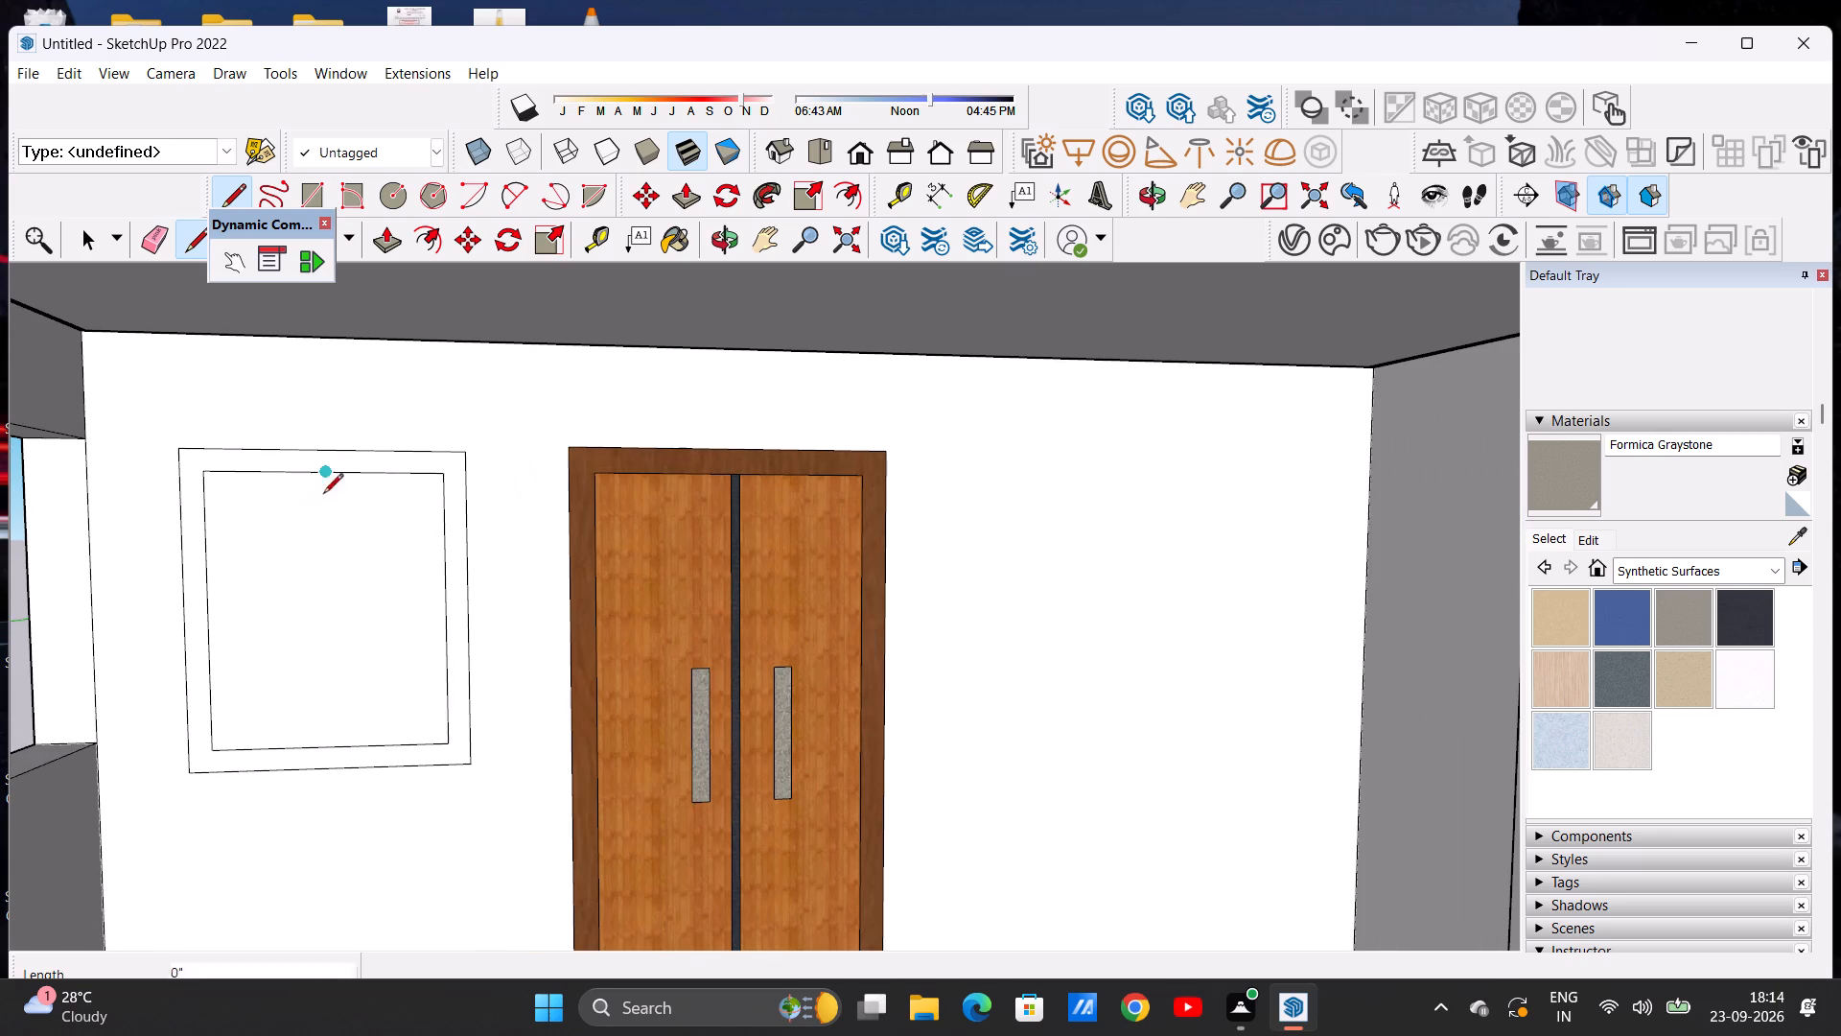
{"action": "left_click", "coordinate": [332, 742]}
{"action": "left_click", "coordinate": [340, 476]}
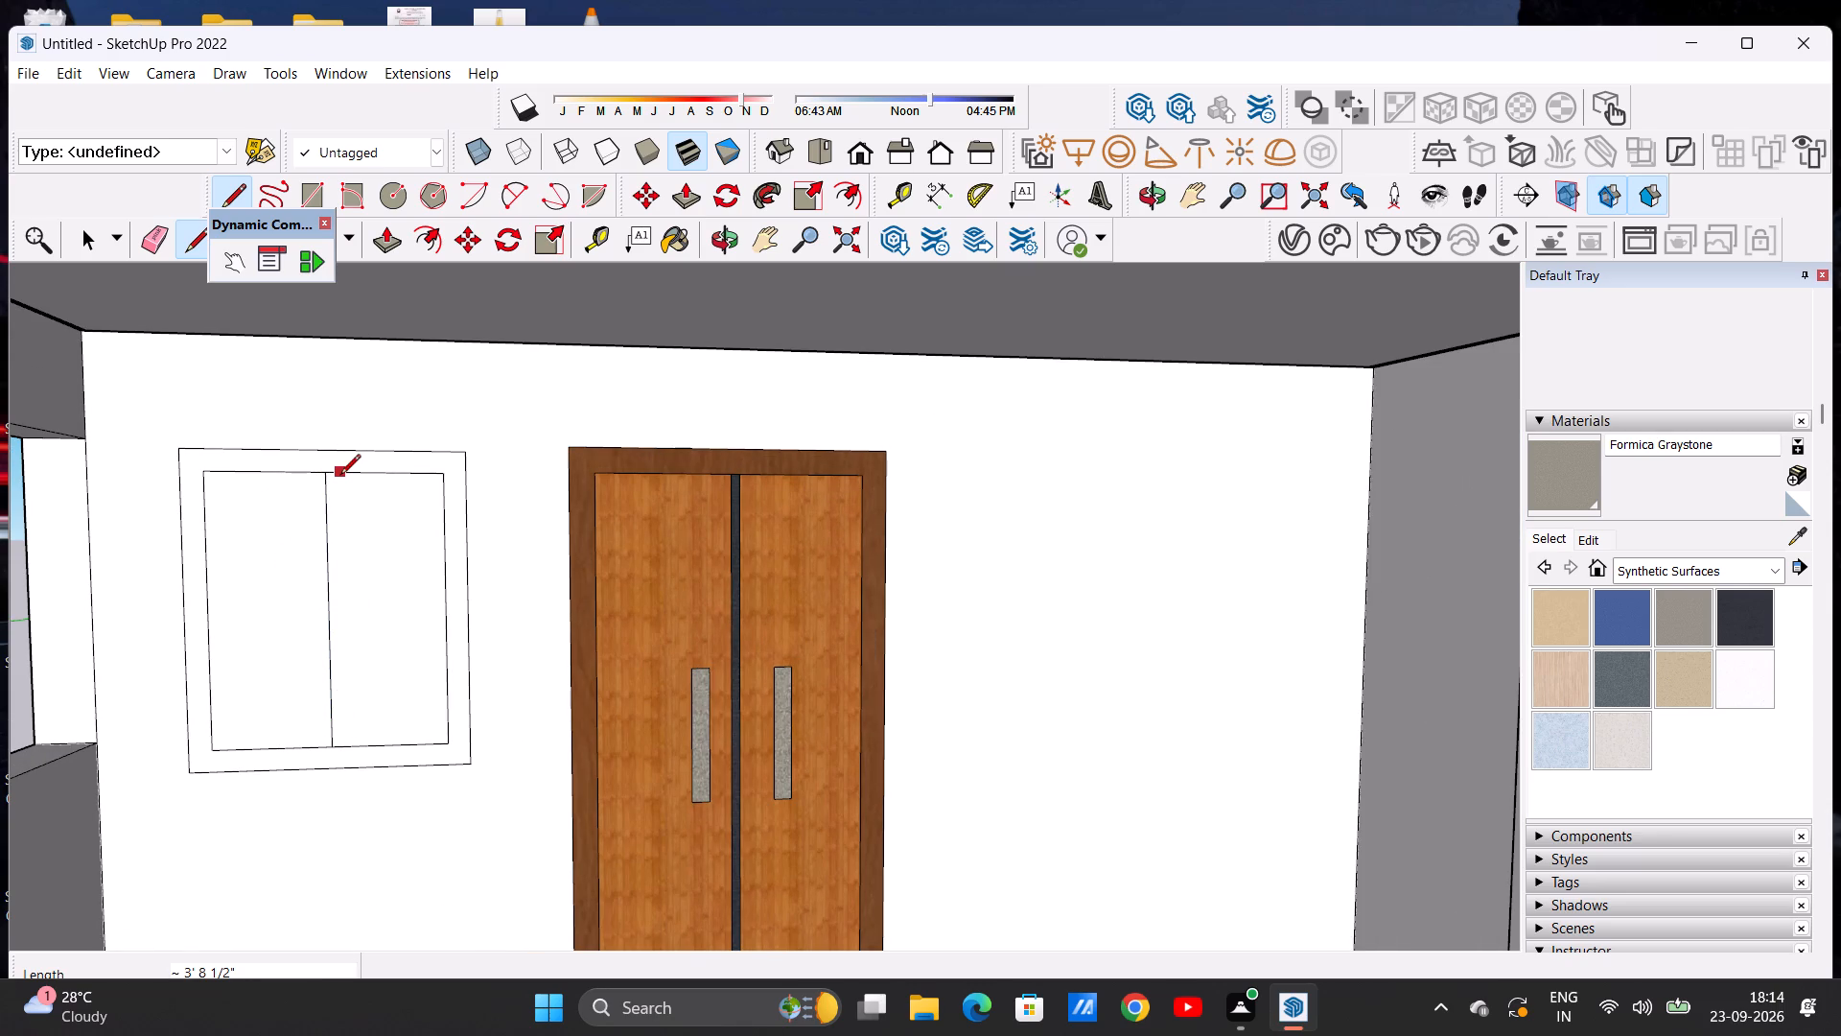
{"action": "left_click", "coordinate": [351, 742]}
{"action": "key", "text": "space"}
Paint the window's outer frame and centre mullion with the Formica Laminate Dark material.
{"action": "scroll", "coordinate": [328, 590], "scroll_direction": "down", "scroll_amount": 11}
{"action": "scroll", "coordinate": [344, 600], "scroll_direction": "up", "scroll_amount": 7}
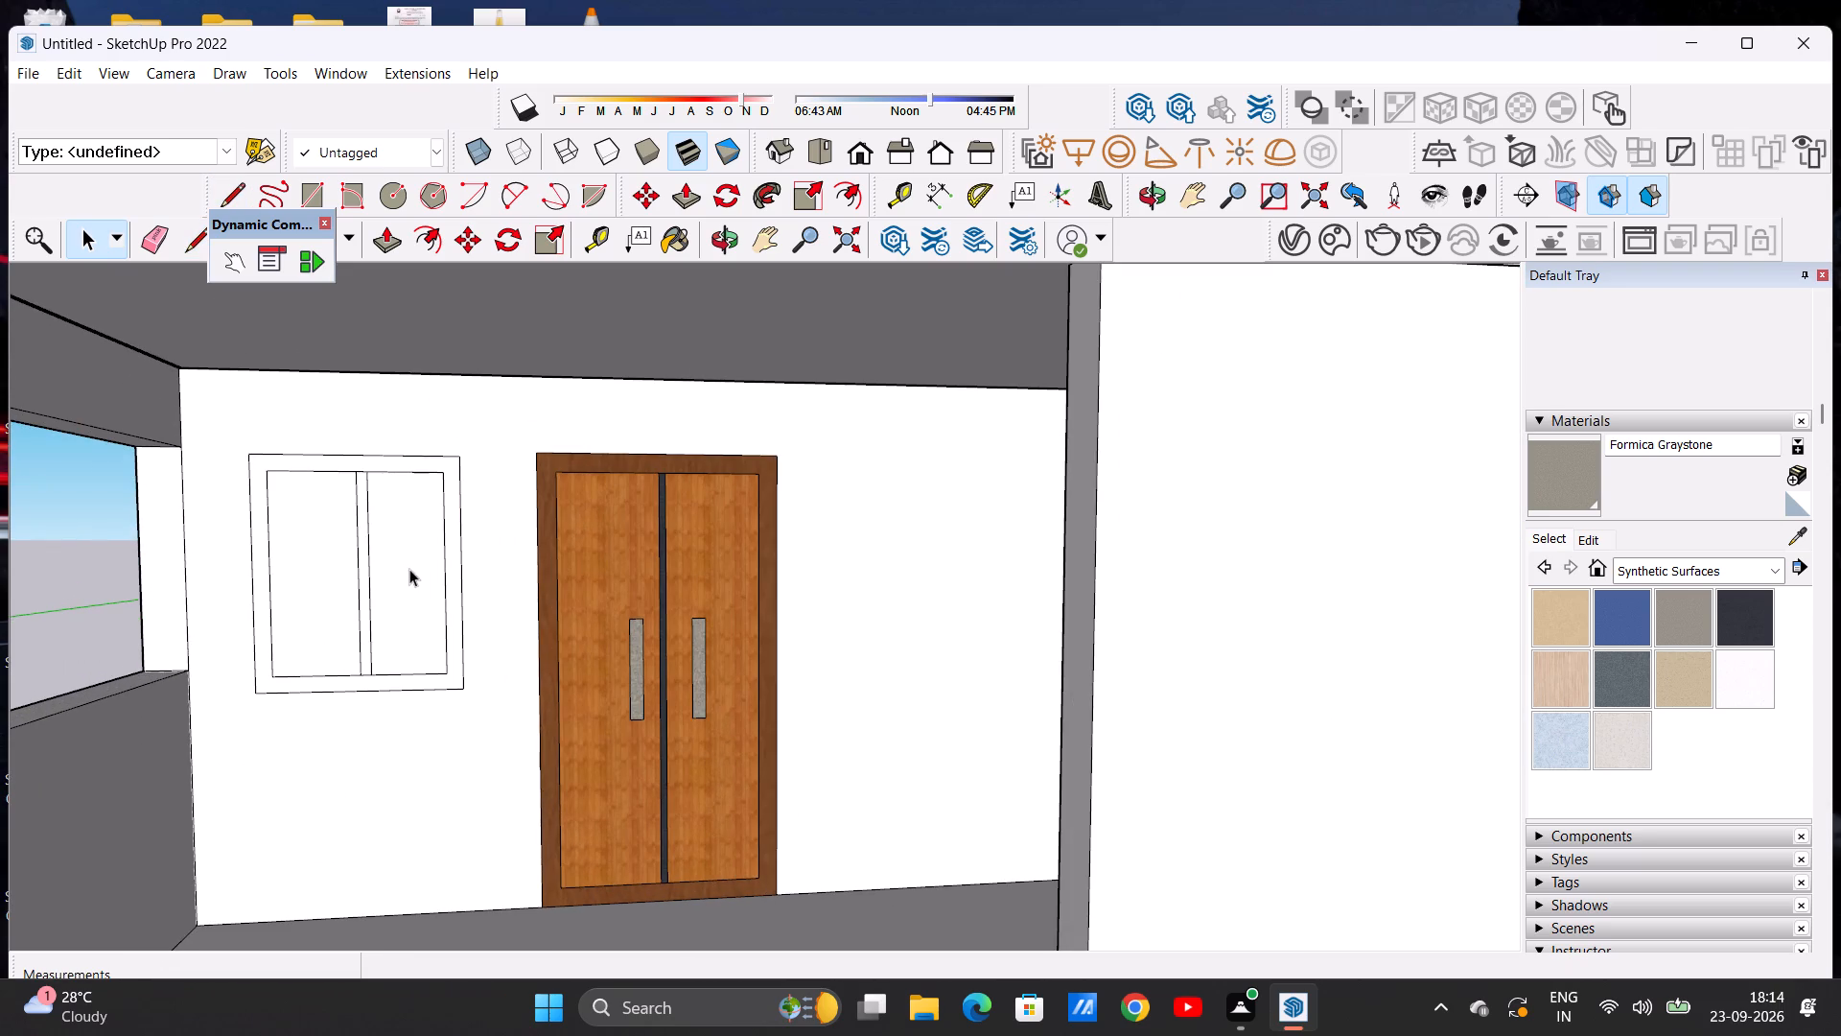
{"action": "middle_click_drag", "start_coordinate": [427, 598], "coordinate": [335, 621]}
{"action": "scroll", "coordinate": [337, 617], "scroll_direction": "up", "scroll_amount": 6}
{"action": "scroll", "coordinate": [359, 545], "scroll_direction": "down", "scroll_amount": 3}
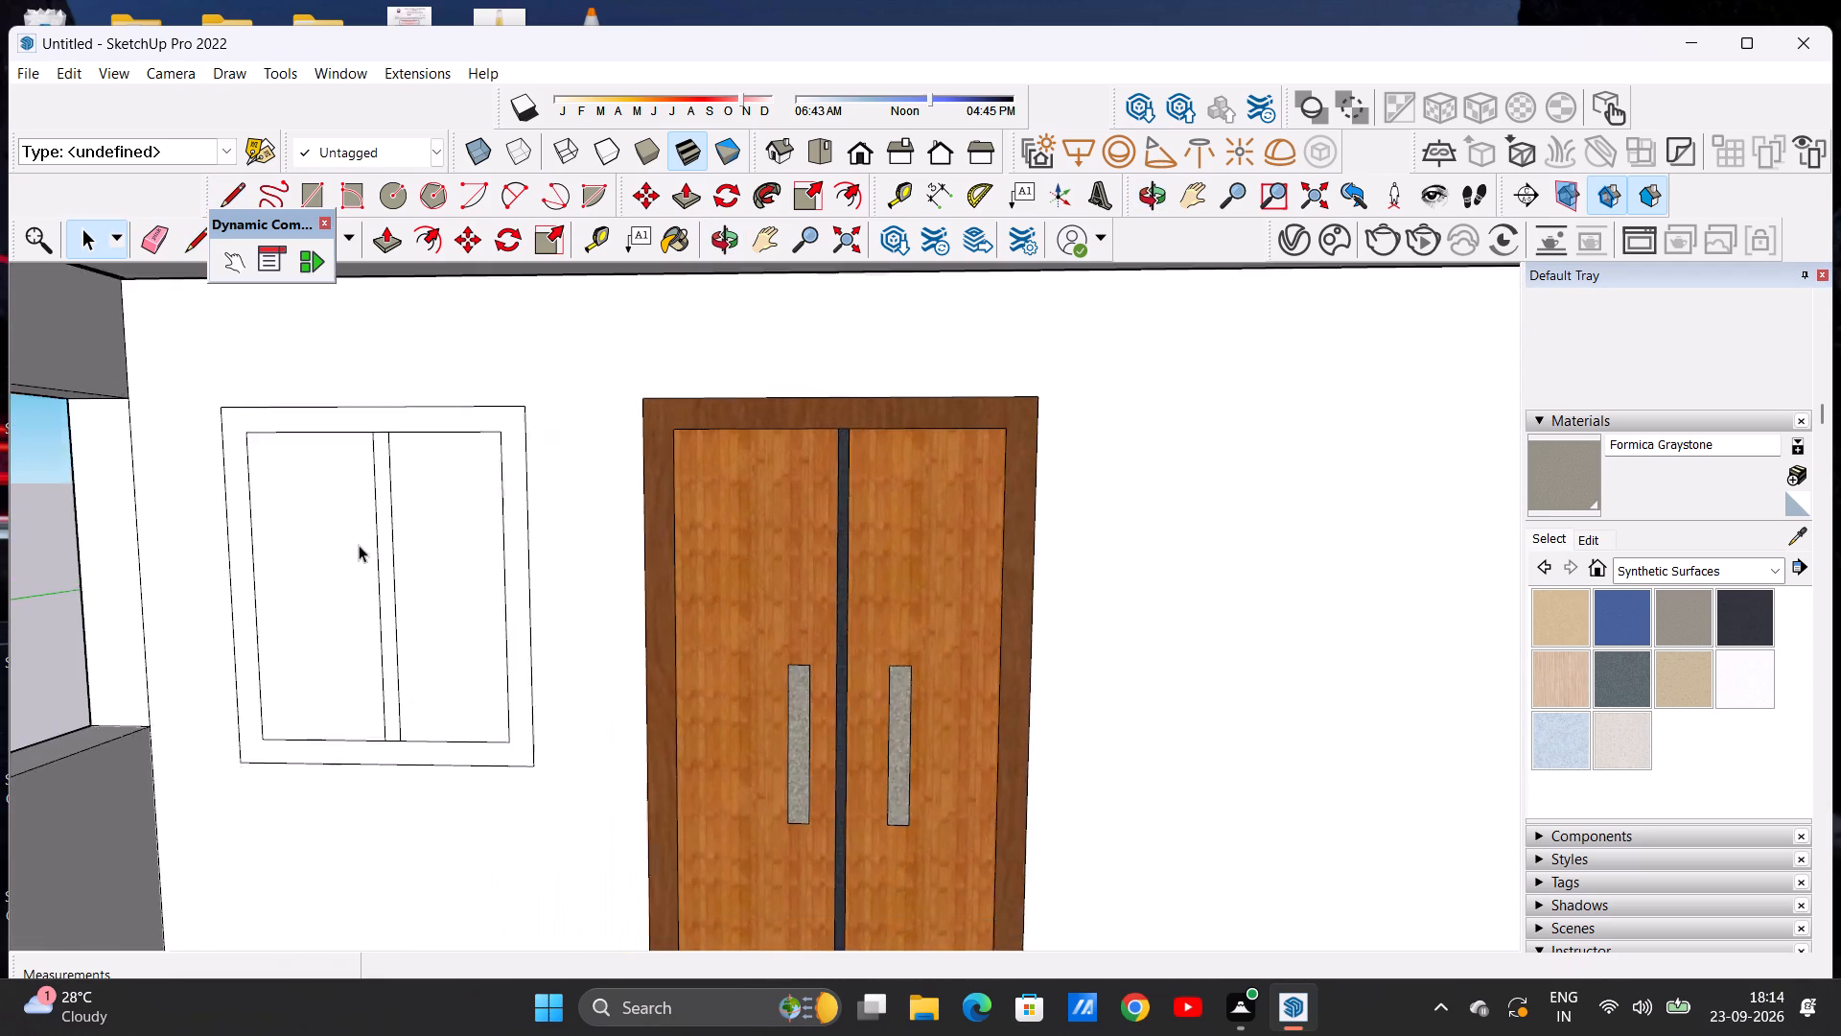
{"action": "scroll", "coordinate": [359, 545], "scroll_direction": "down", "scroll_amount": 2}
{"action": "scroll", "coordinate": [444, 451], "scroll_direction": "up", "scroll_amount": 5}
{"action": "scroll", "coordinate": [427, 474], "scroll_direction": "down", "scroll_amount": 4}
{"action": "scroll", "coordinate": [422, 470], "scroll_direction": "up", "scroll_amount": 3}
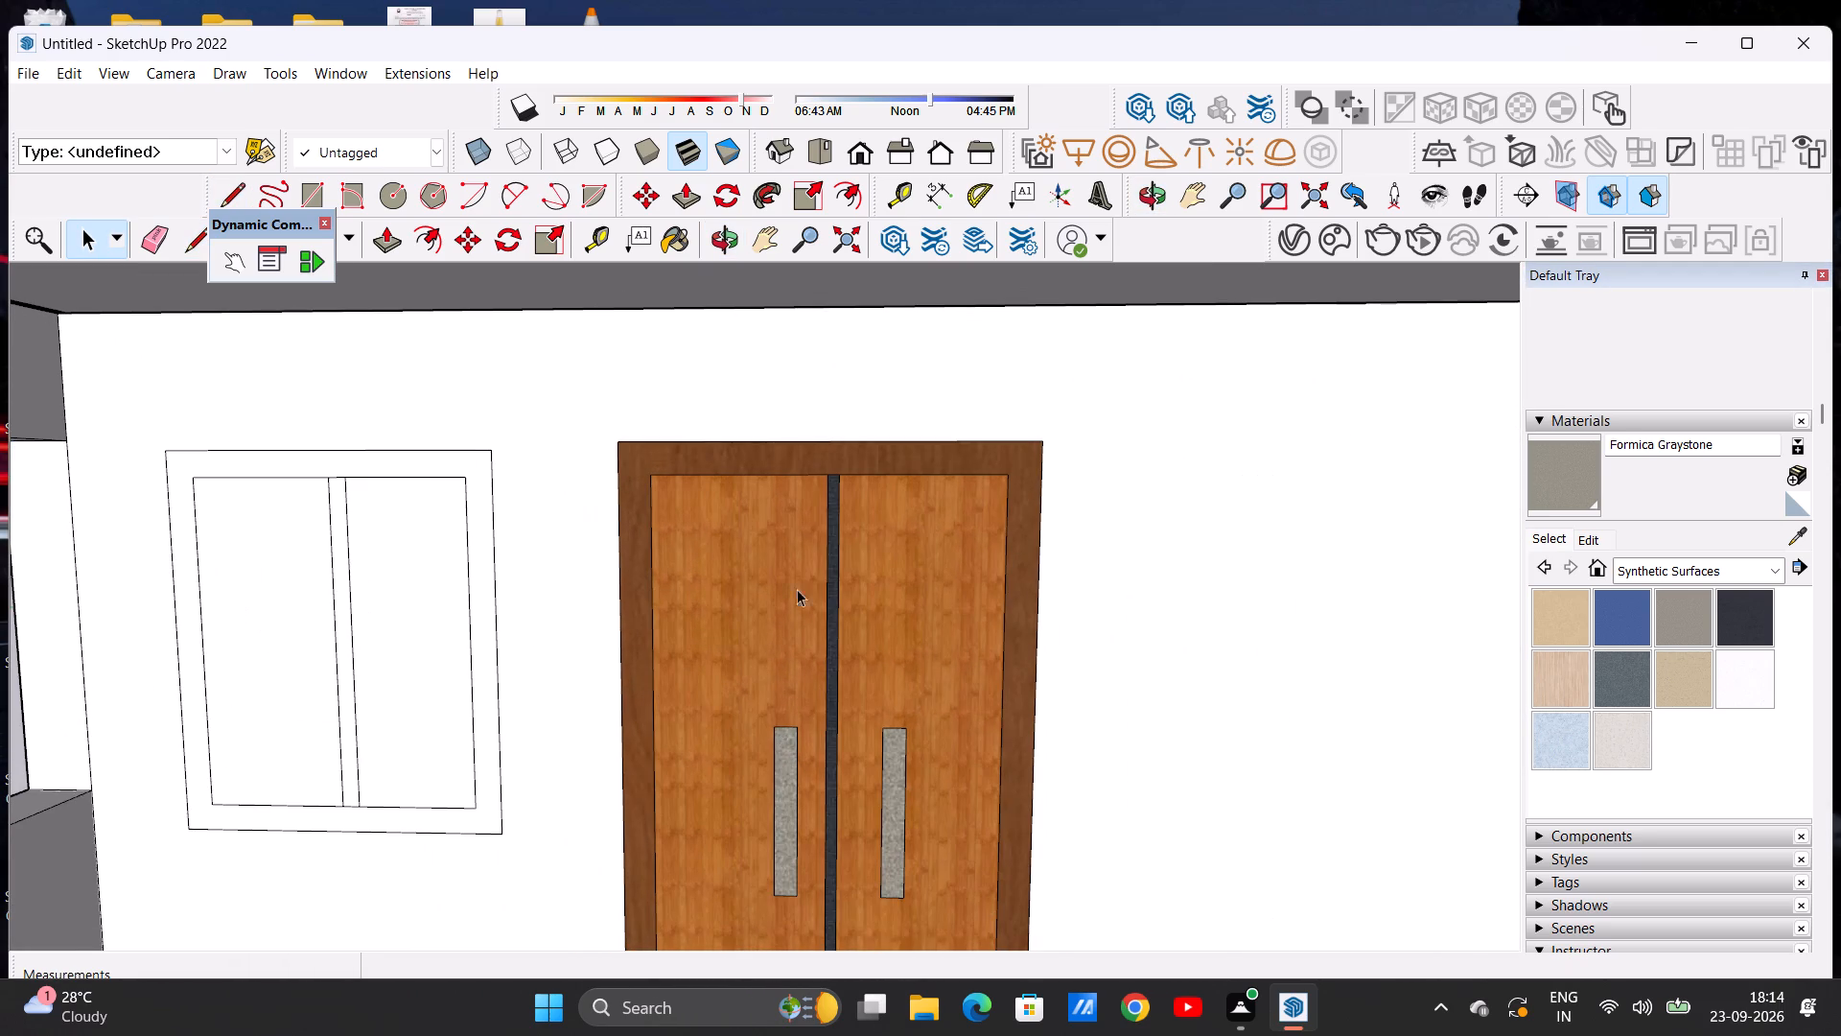
{"action": "left_click", "coordinate": [1733, 630]}
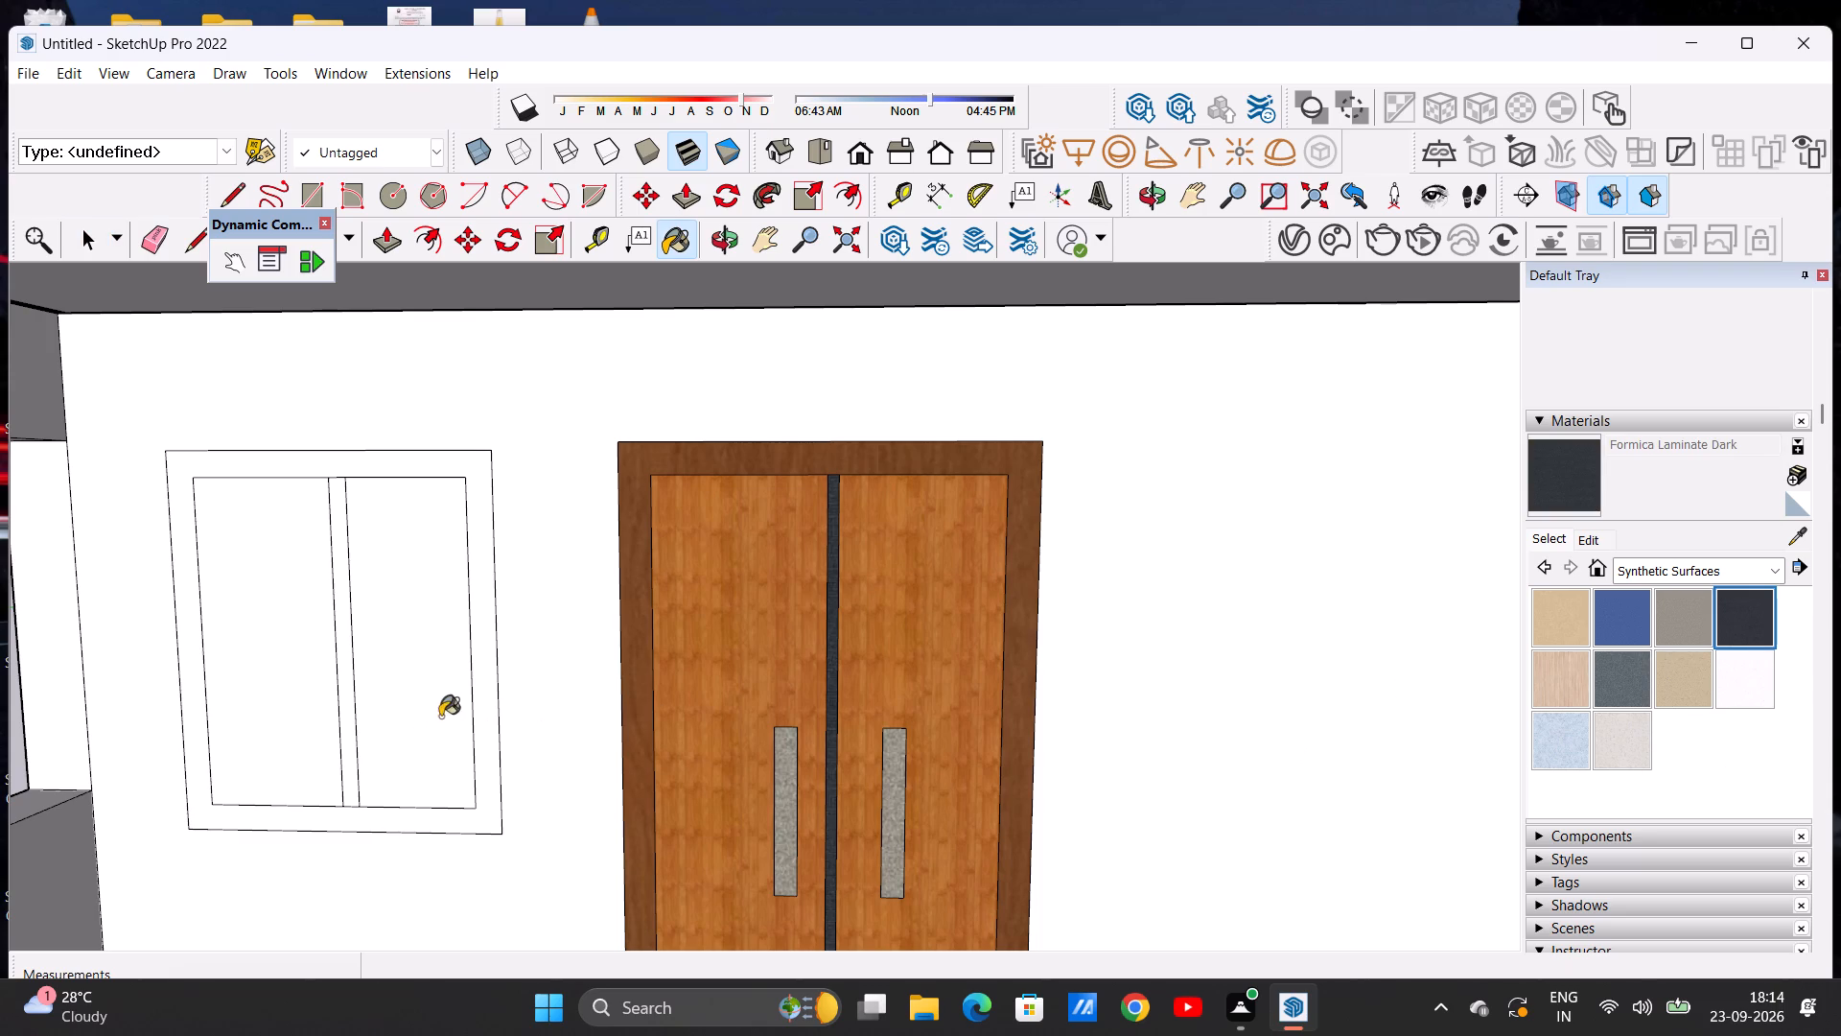
{"action": "left_click", "coordinate": [483, 681]}
{"action": "scroll", "coordinate": [511, 686], "scroll_direction": "down", "scroll_amount": 6}
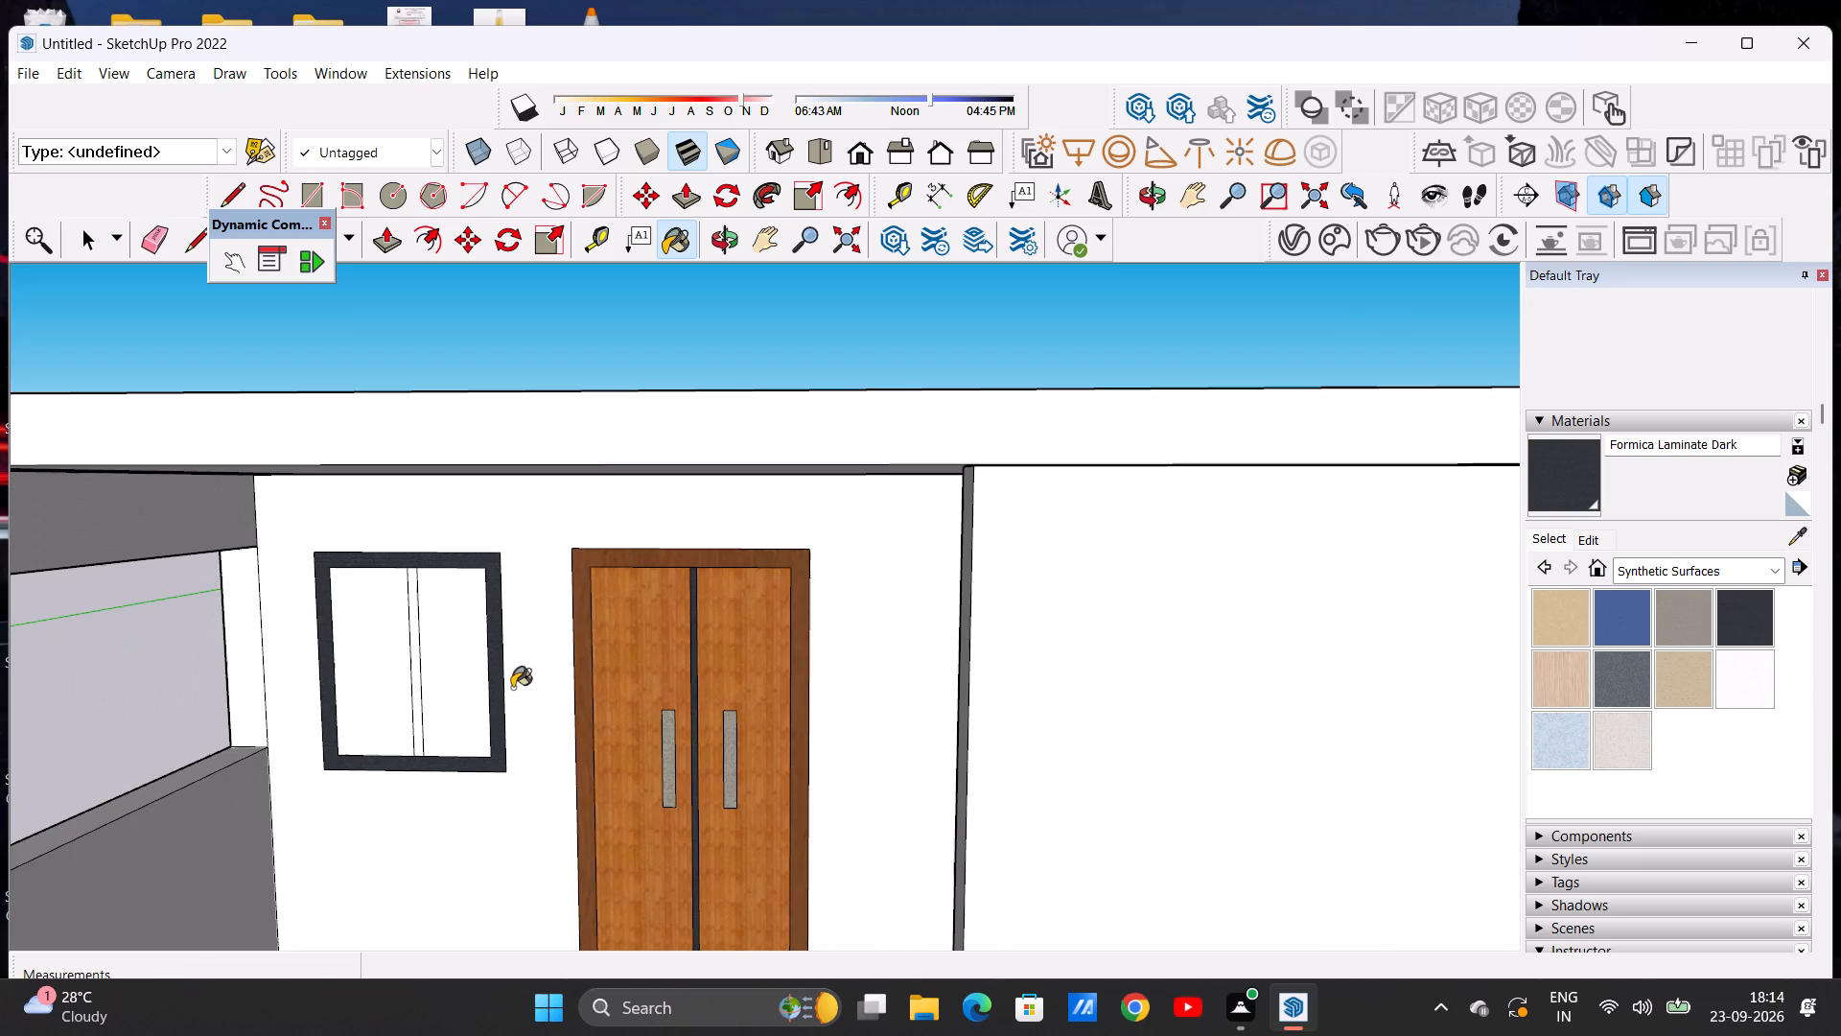
{"action": "scroll", "coordinate": [512, 688], "scroll_direction": "up", "scroll_amount": 3}
{"action": "scroll", "coordinate": [404, 693], "scroll_direction": "up", "scroll_amount": 5}
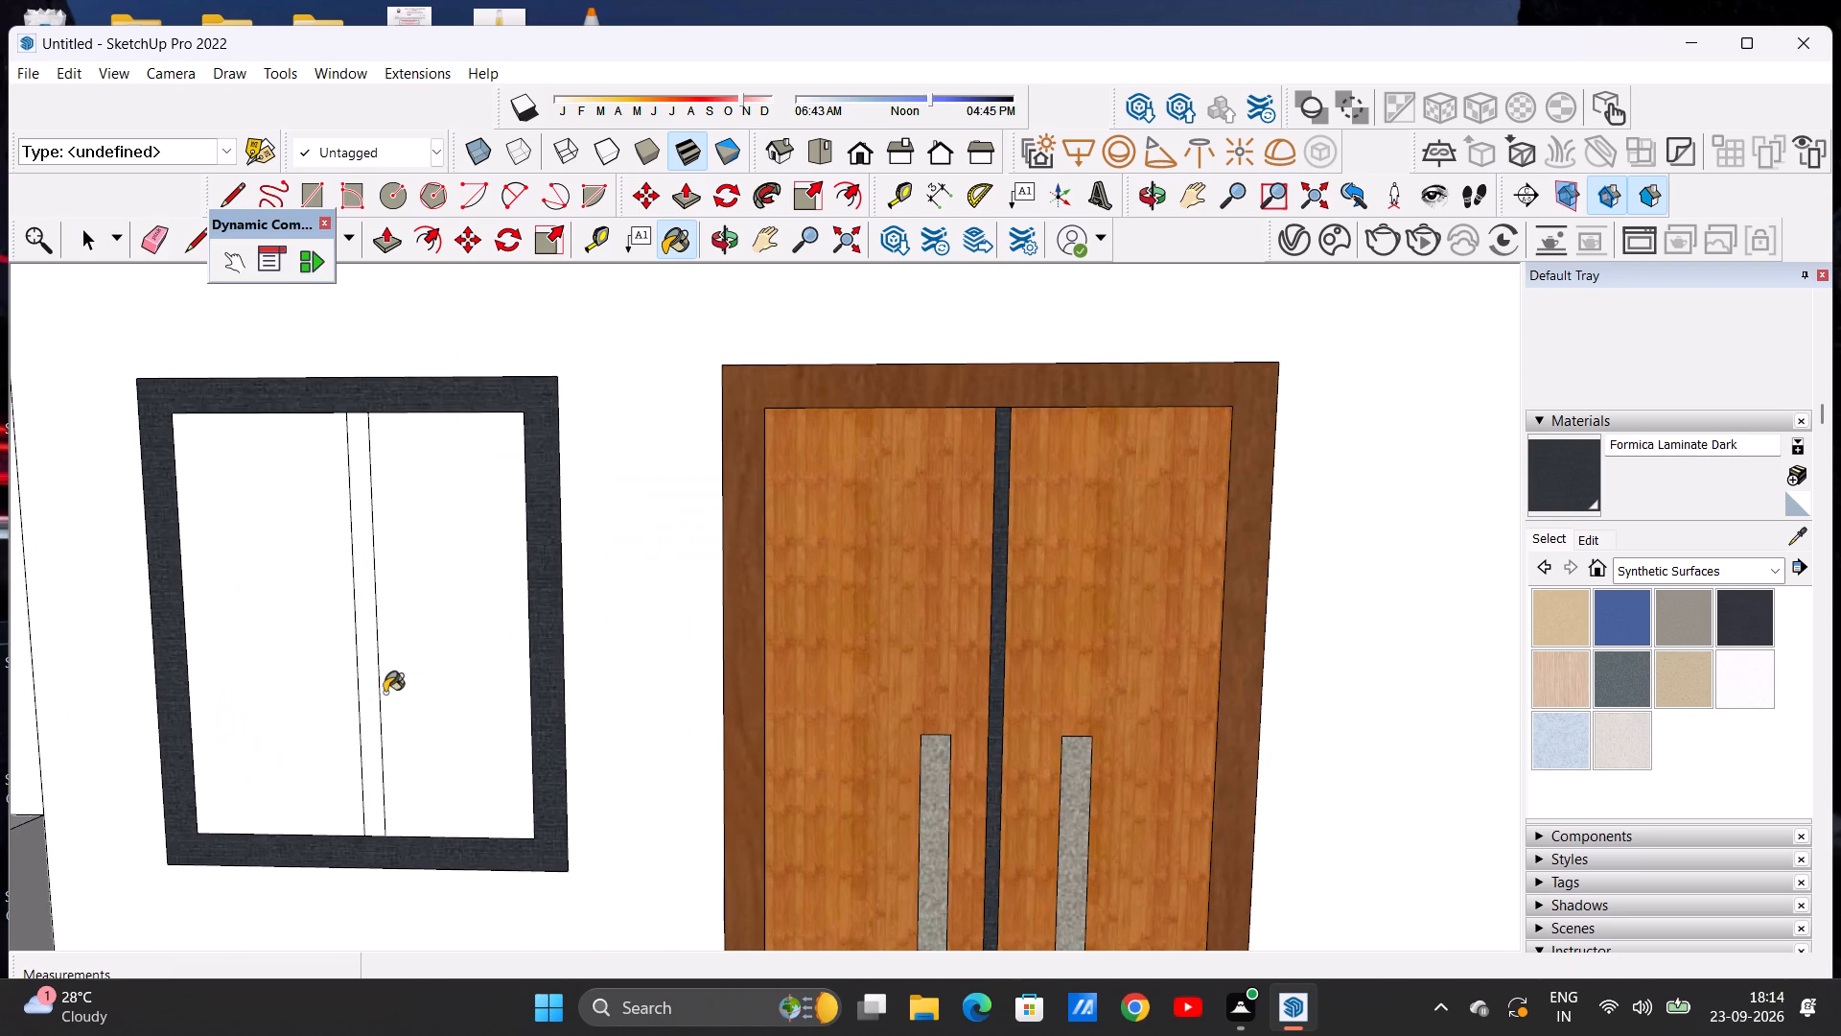
{"action": "left_click", "coordinate": [367, 687]}
{"action": "scroll", "coordinate": [407, 721], "scroll_direction": "down", "scroll_amount": 11}
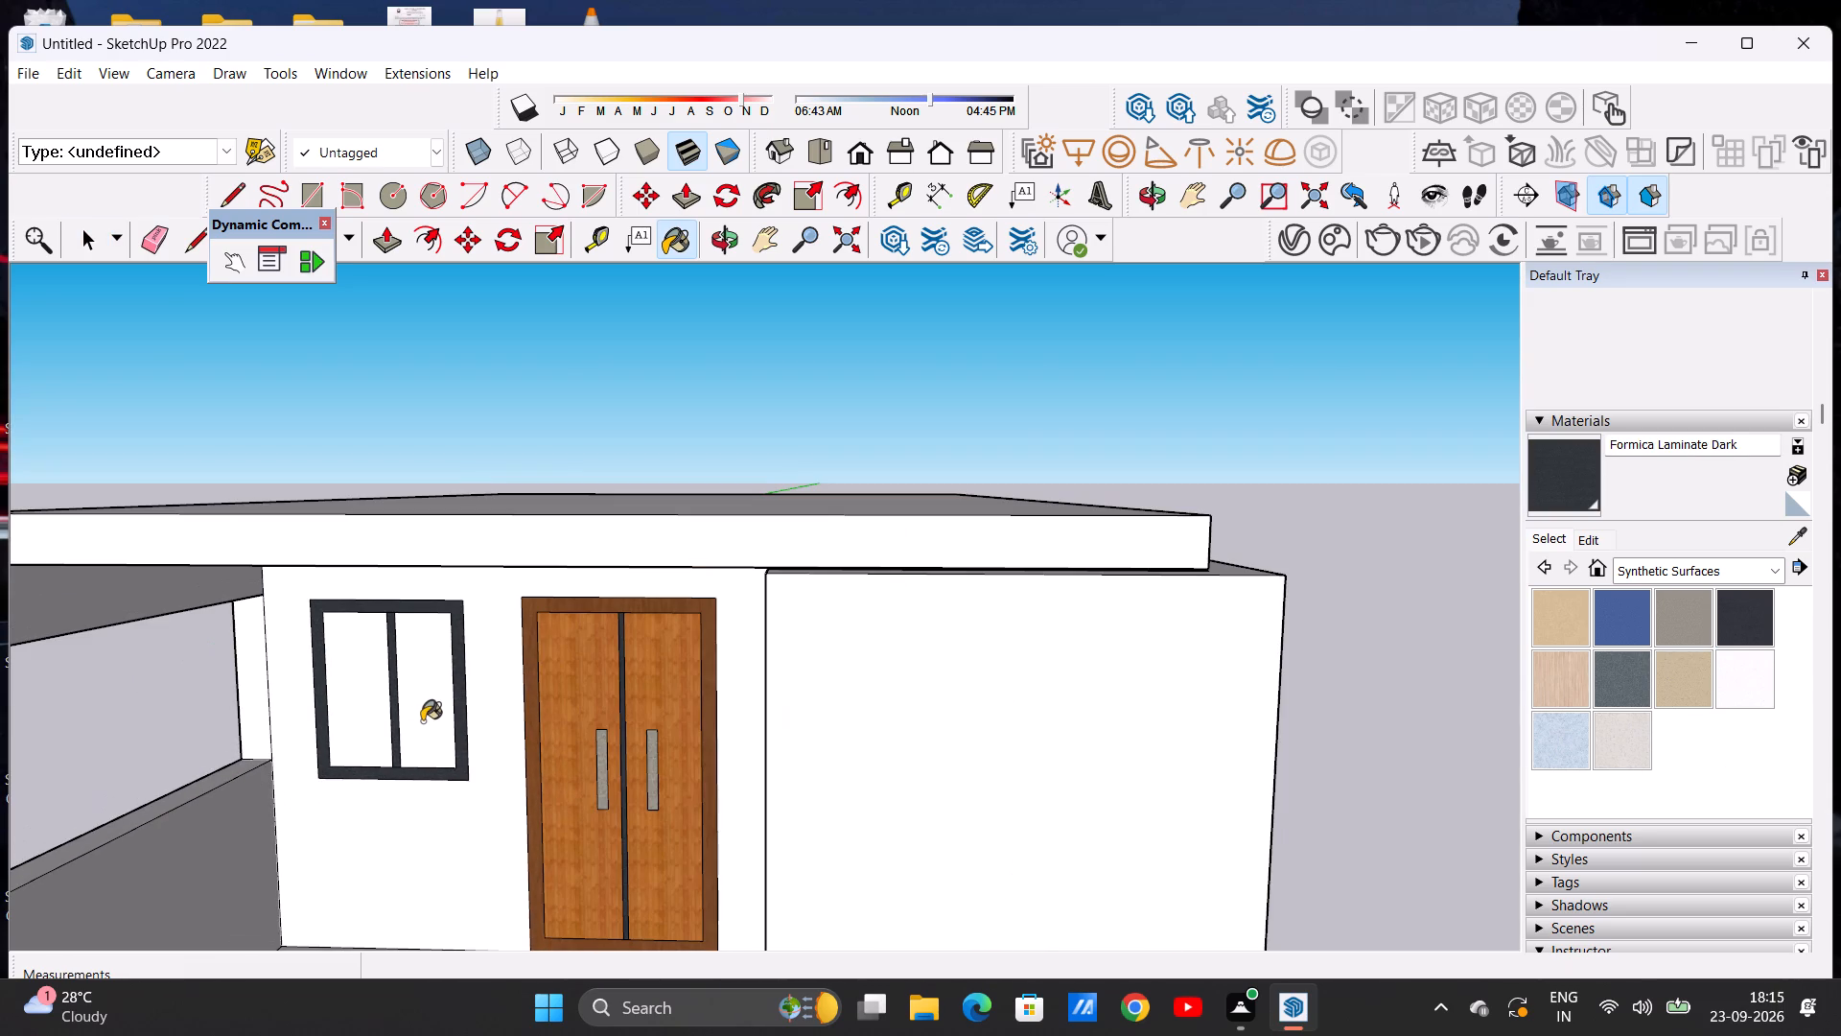
Paint both panes of the window beside the door with the Blinds Cloth Horizontal material from Window Coverings.
{"action": "key", "text": "space"}
{"action": "scroll", "coordinate": [427, 702], "scroll_direction": "down", "scroll_amount": 7}
{"action": "scroll", "coordinate": [410, 724], "scroll_direction": "up", "scroll_amount": 5}
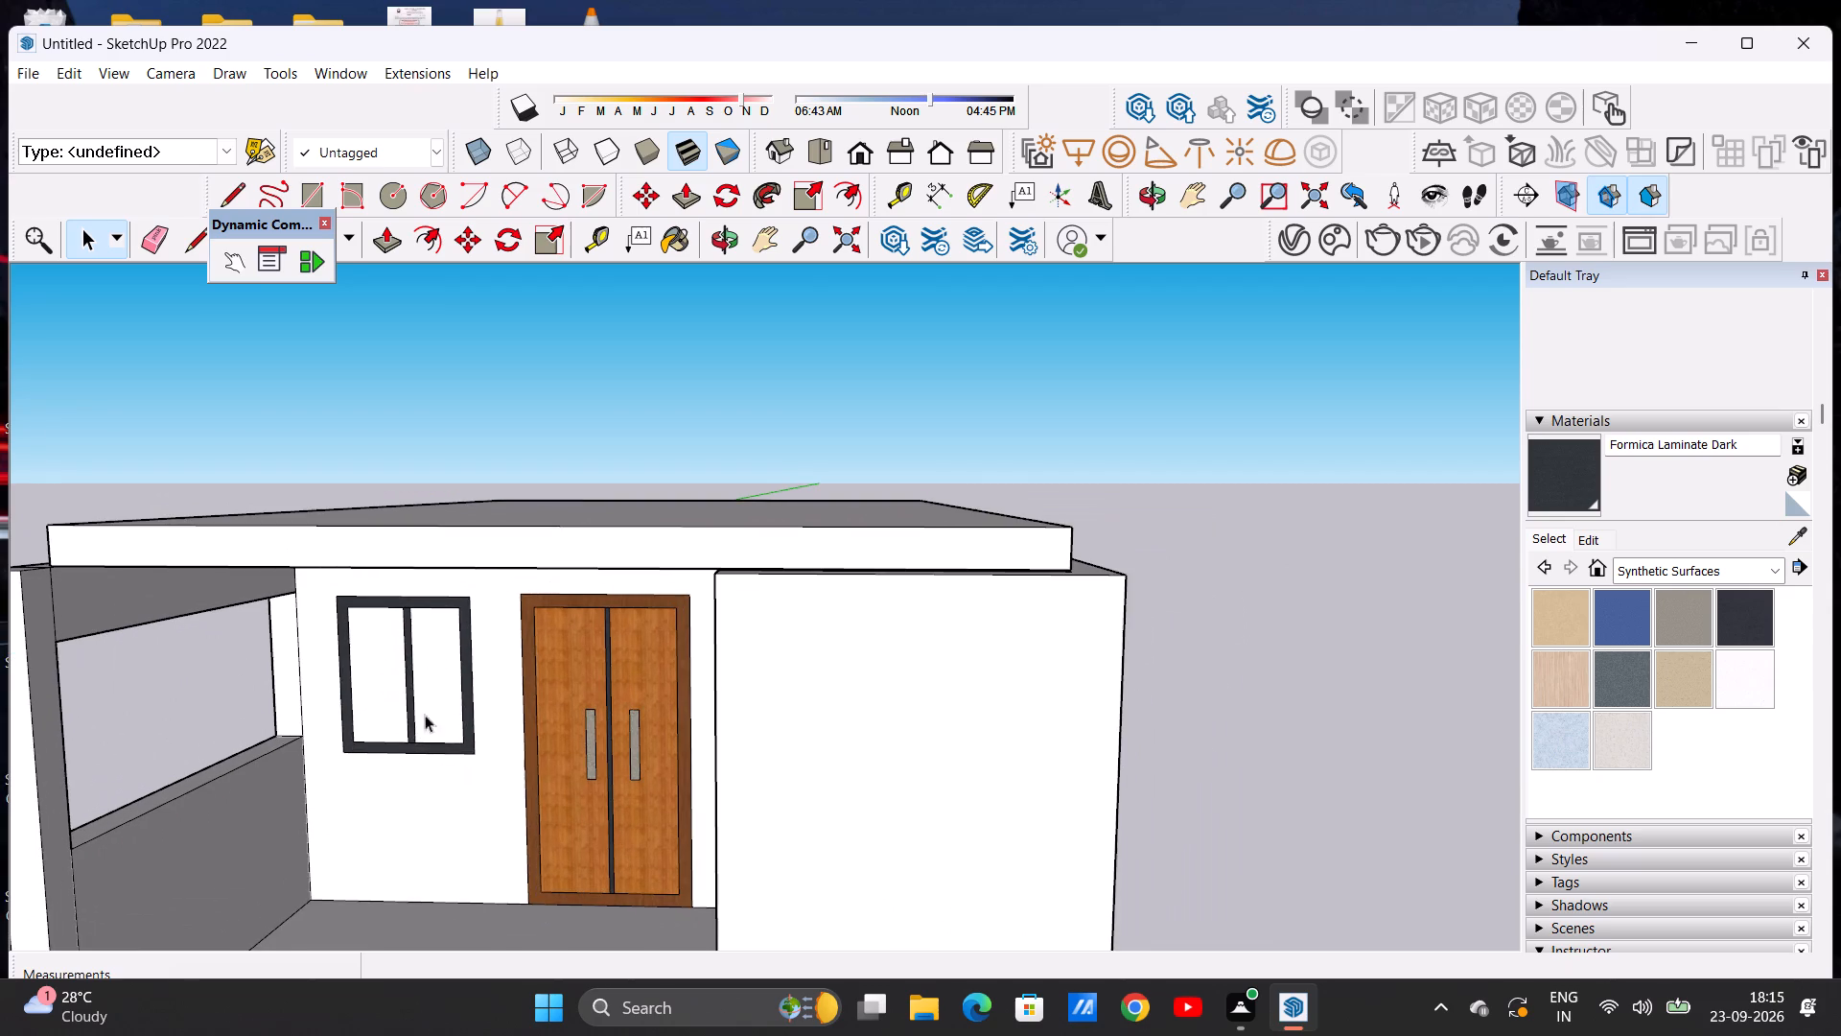
{"action": "scroll", "coordinate": [468, 686], "scroll_direction": "down", "scroll_amount": 5}
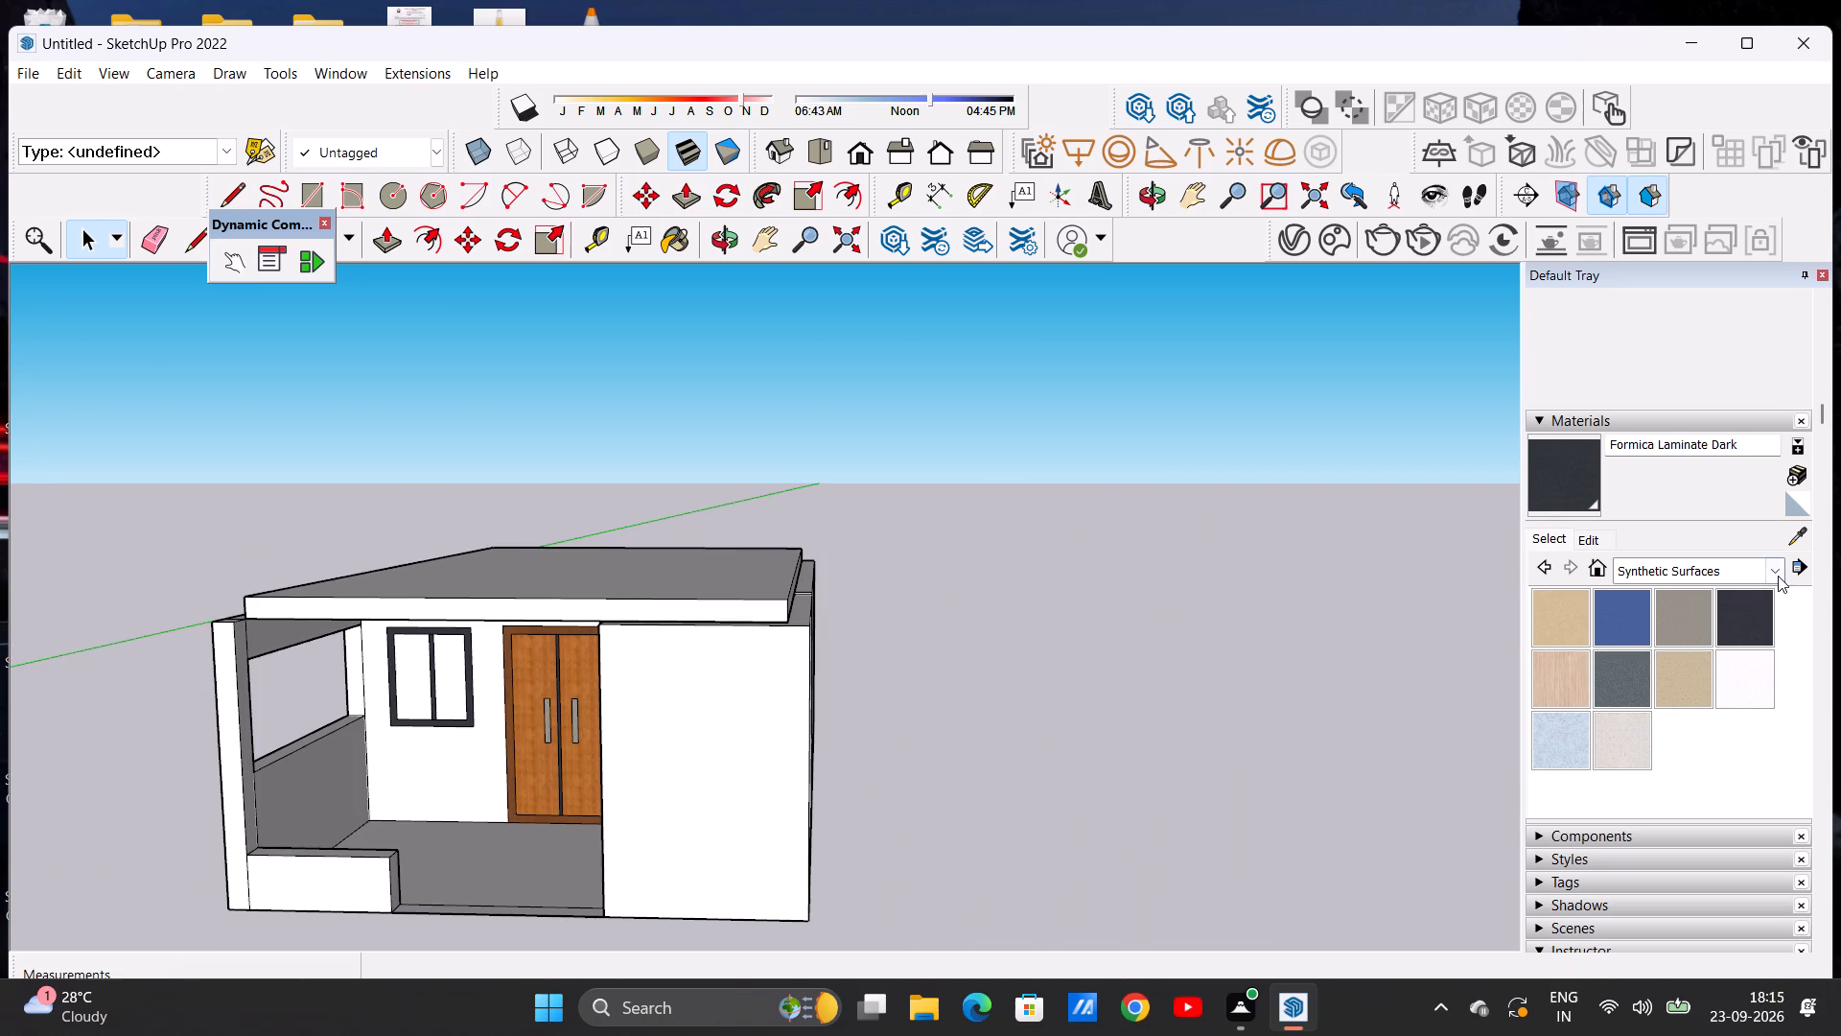
{"action": "left_click", "coordinate": [1778, 575]}
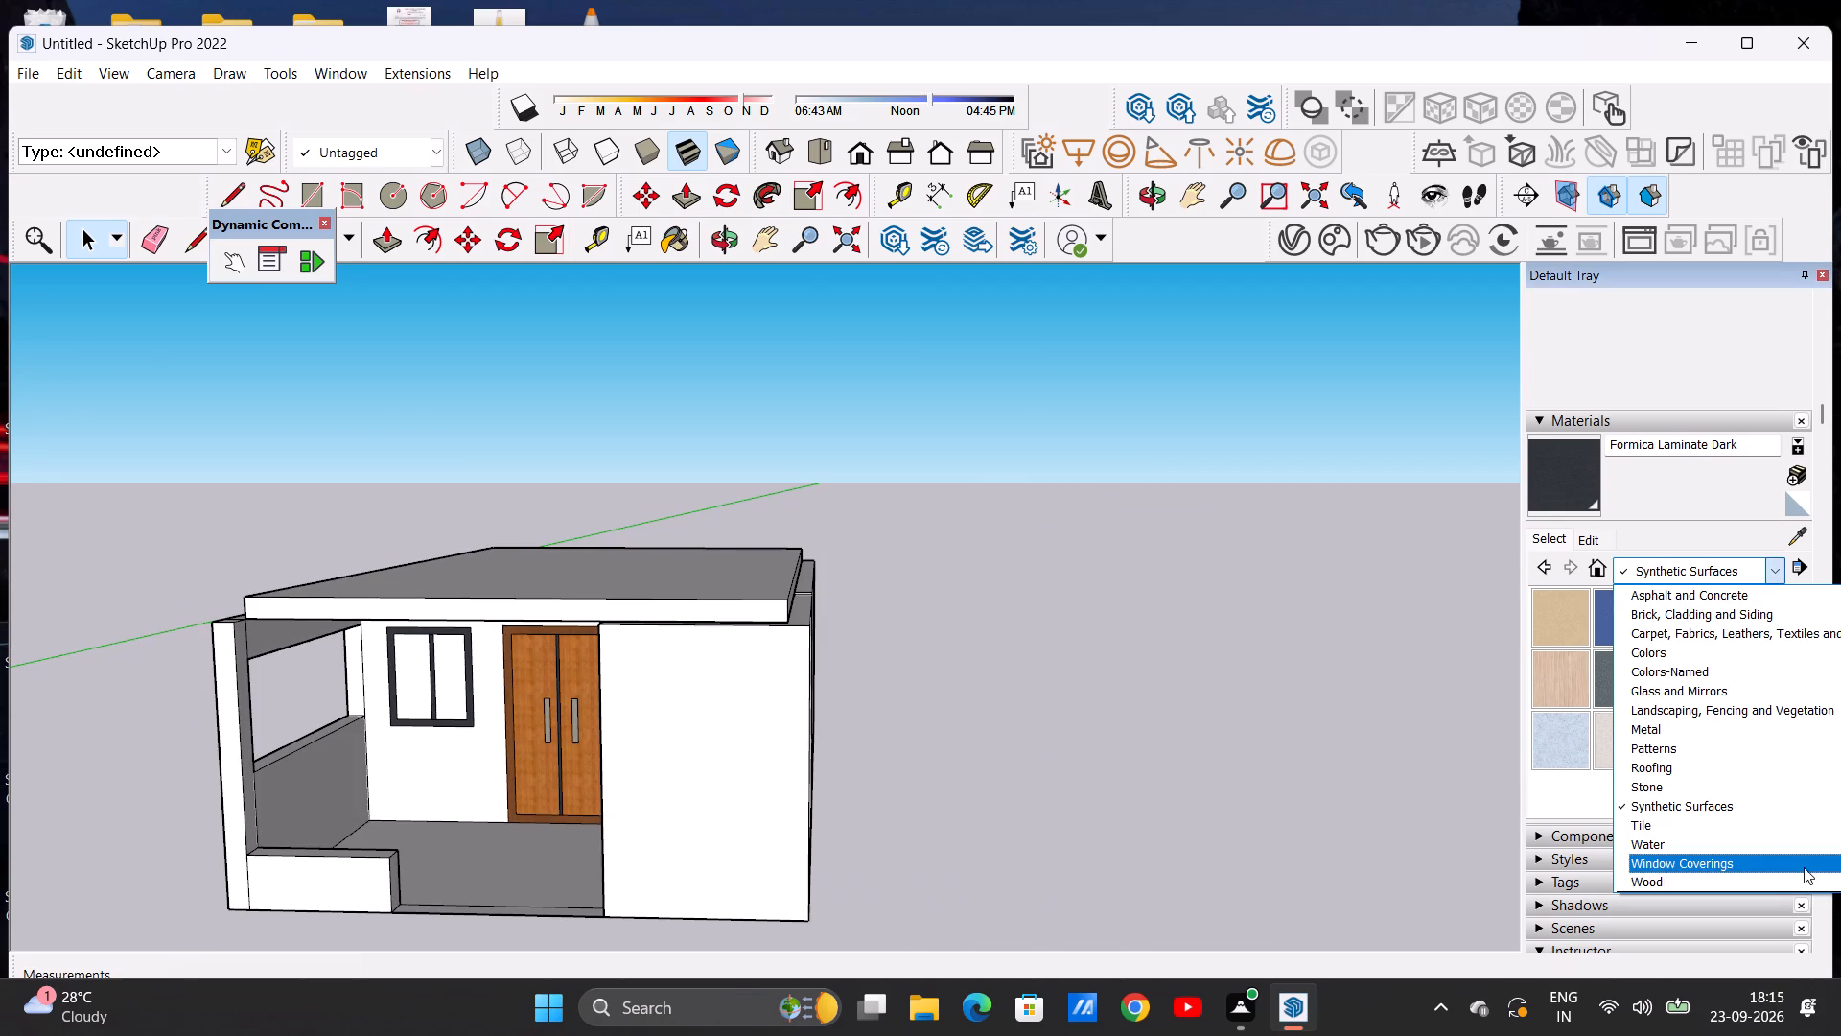
{"action": "left_click", "coordinate": [1804, 867]}
{"action": "left_click", "coordinate": [1620, 630]}
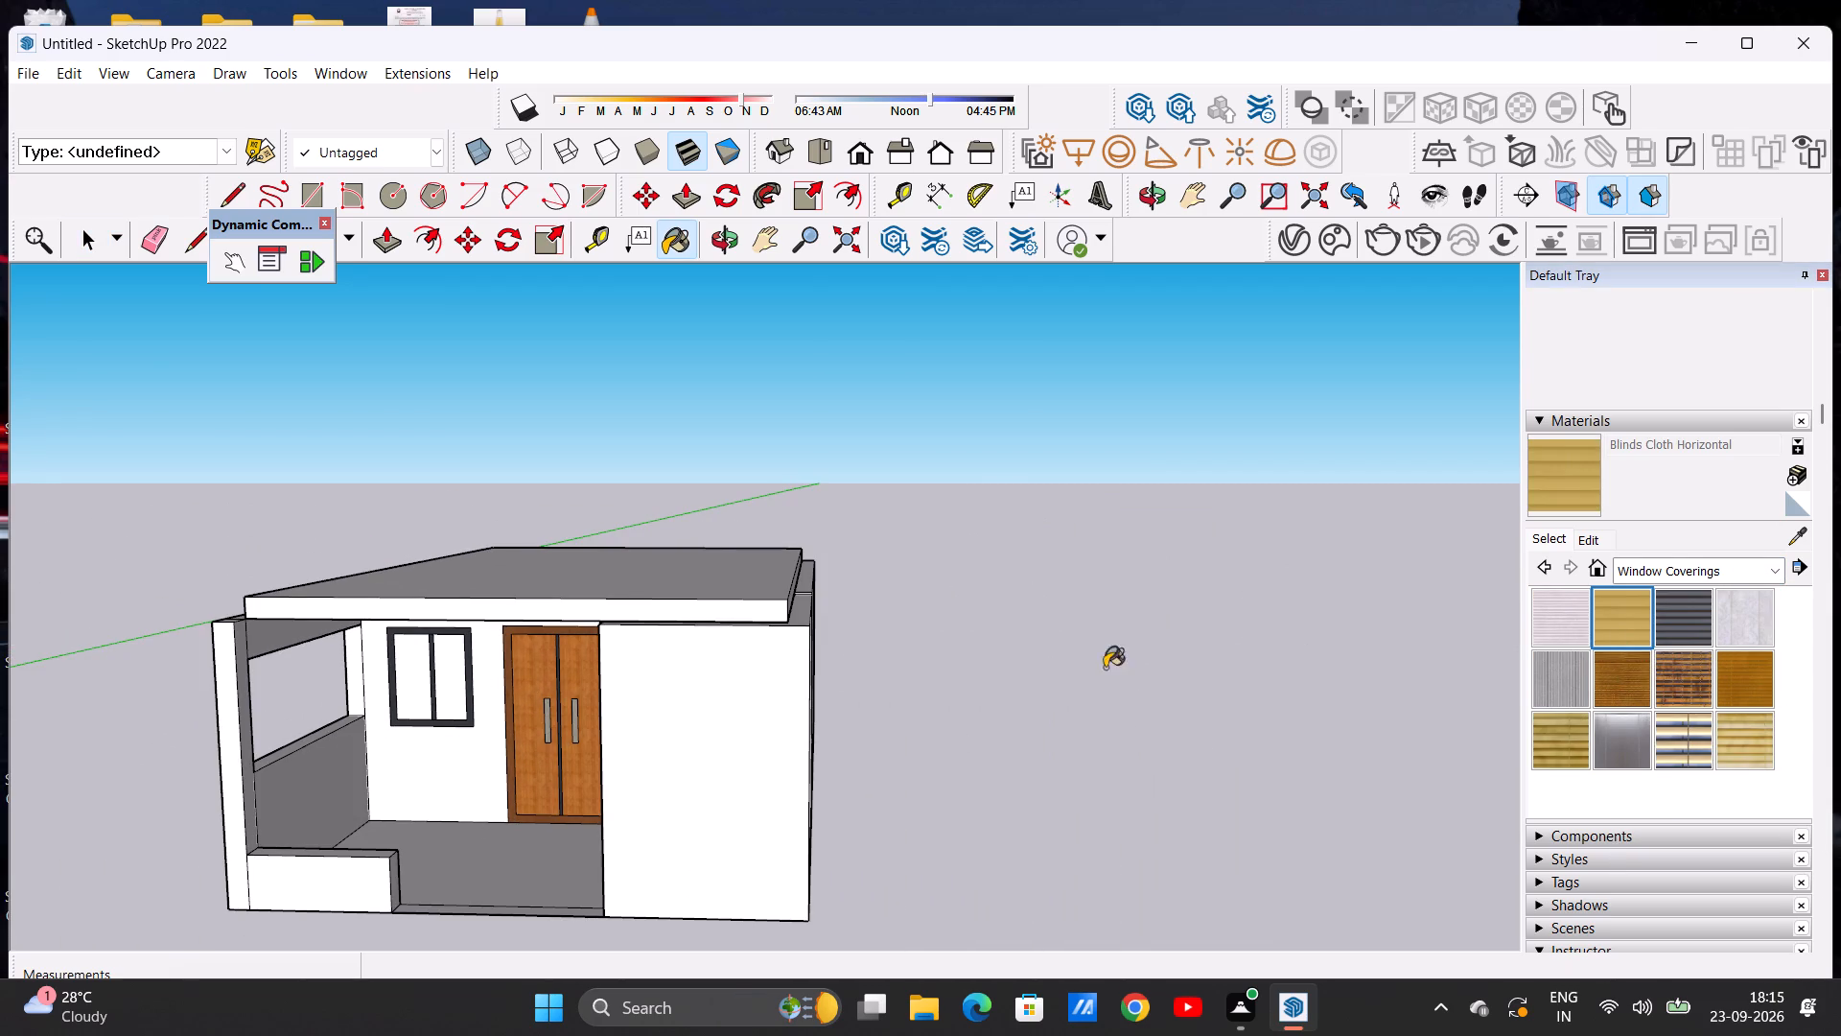
{"action": "scroll", "coordinate": [396, 678], "scroll_direction": "up", "scroll_amount": 6}
{"action": "left_click", "coordinate": [431, 677]}
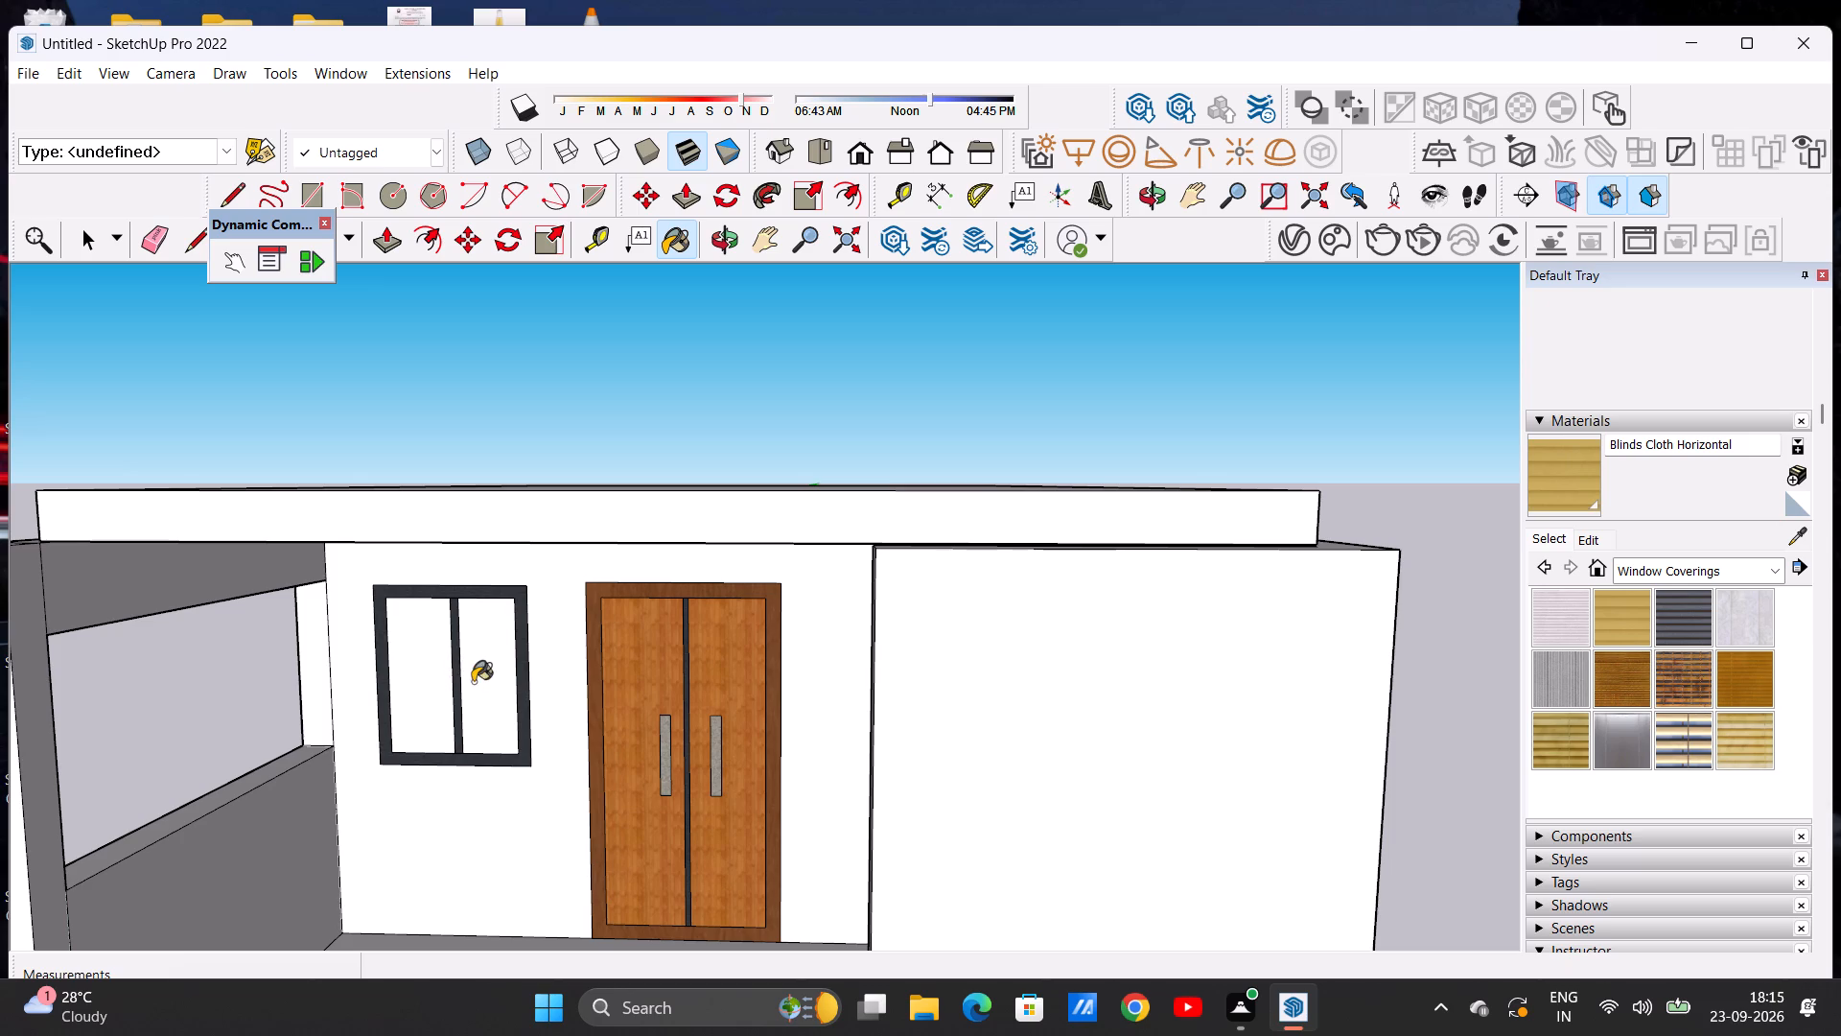
{"action": "left_click", "coordinate": [473, 682]}
{"action": "scroll", "coordinate": [482, 749], "scroll_direction": "down", "scroll_amount": 9}
{"action": "key", "text": "space"}
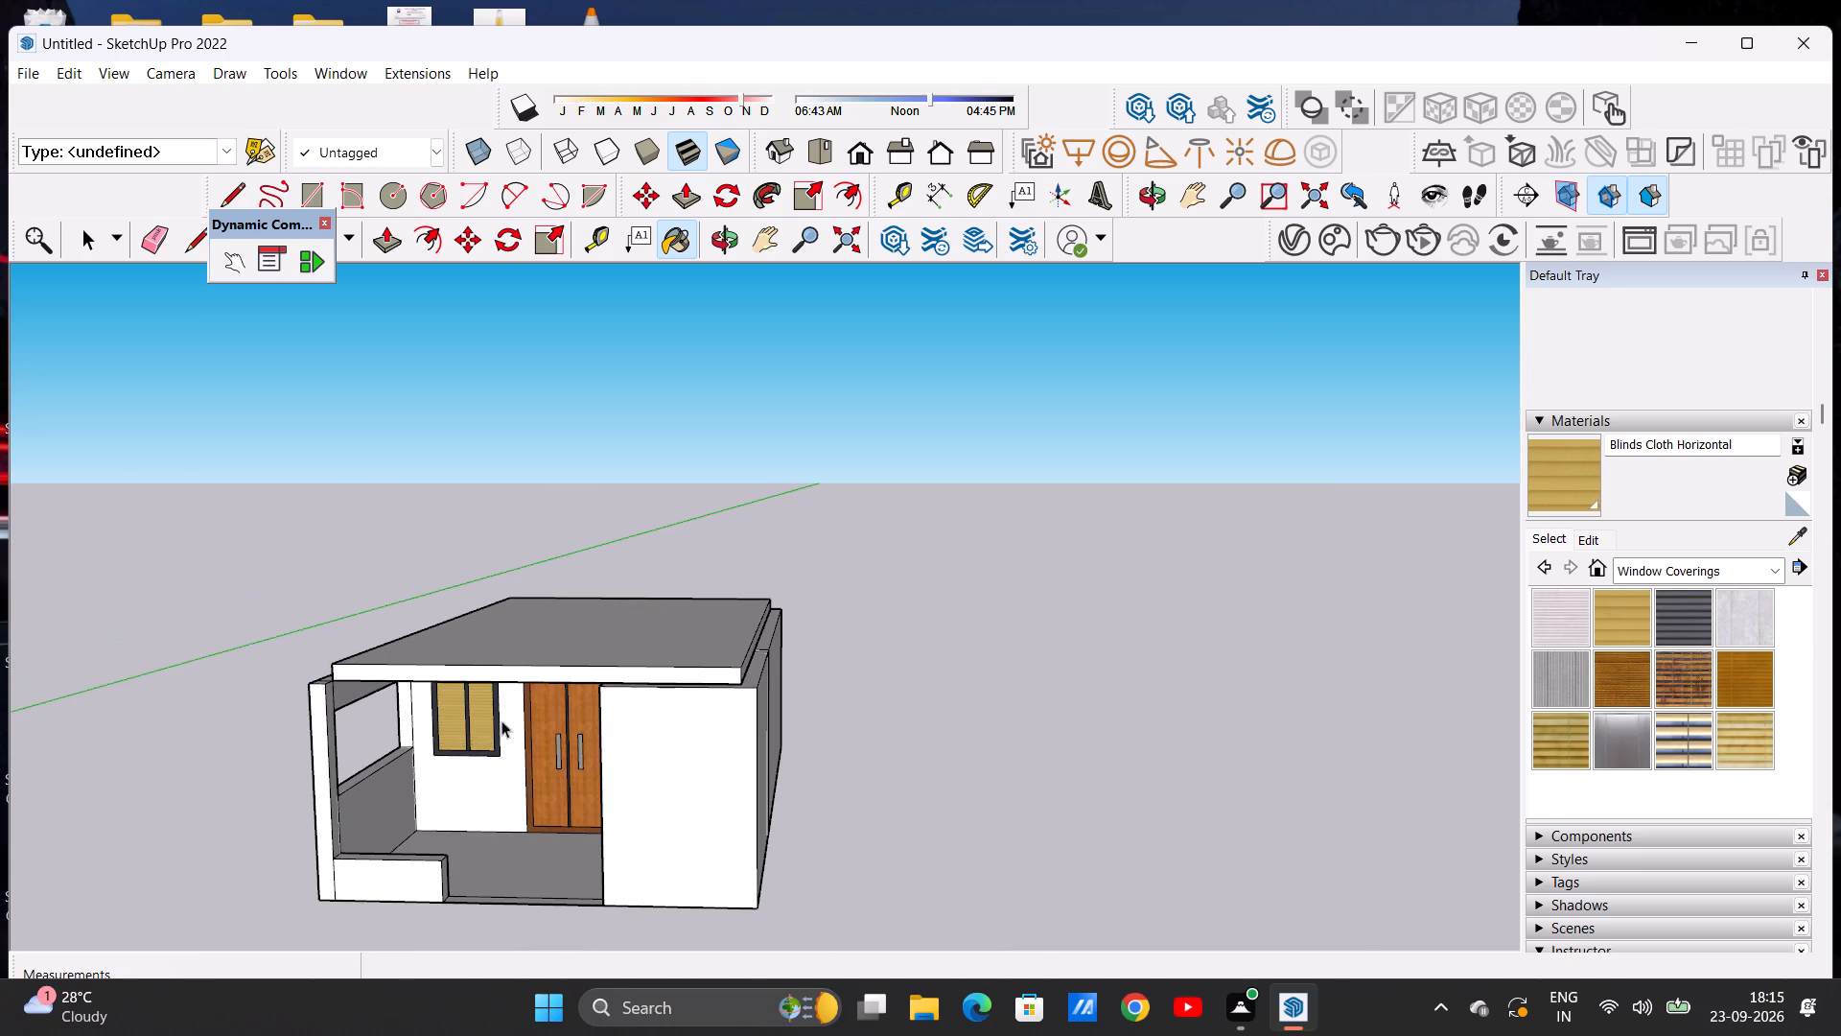
Examine the porch front with its painted window and double door from several angles and distances.
{"action": "scroll", "coordinate": [528, 704], "scroll_direction": "up", "scroll_amount": 6}
{"action": "middle_click_drag", "start_coordinate": [541, 775], "coordinate": [571, 738]}
{"action": "scroll", "coordinate": [556, 765], "scroll_direction": "down", "scroll_amount": 7}
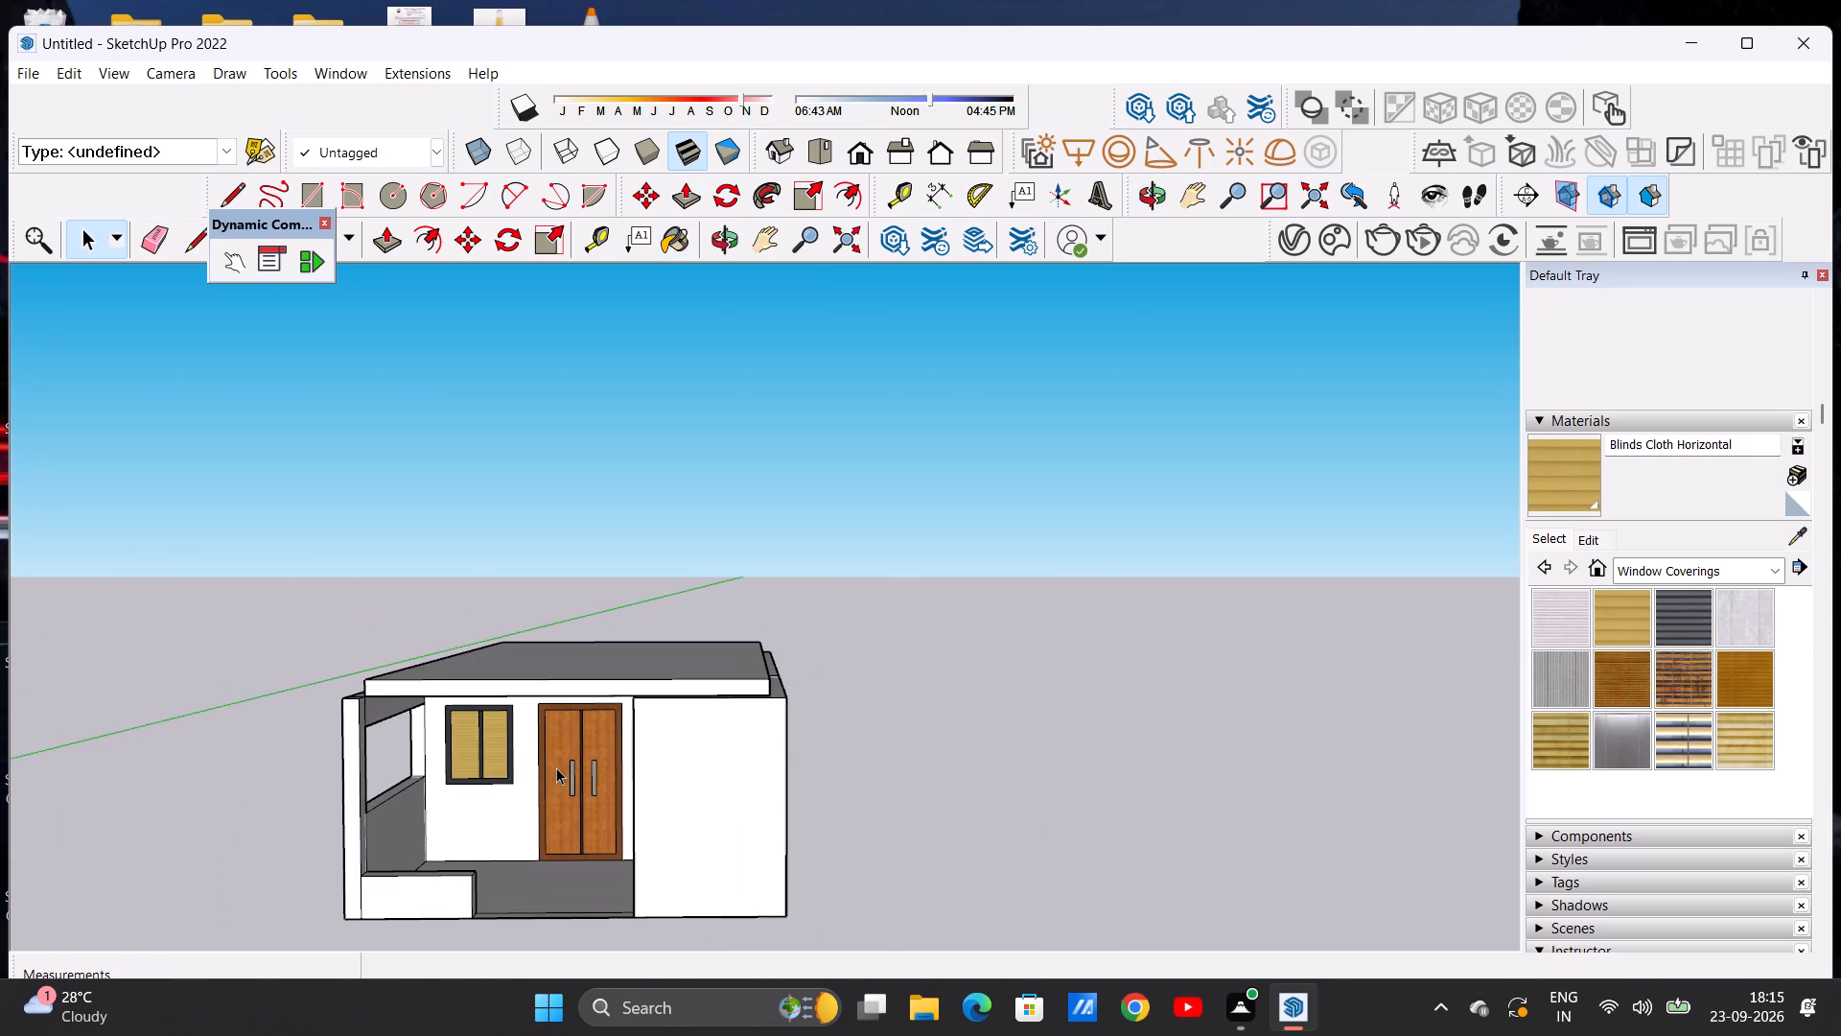
{"action": "middle_click_drag", "start_coordinate": [581, 804], "coordinate": [611, 831]}
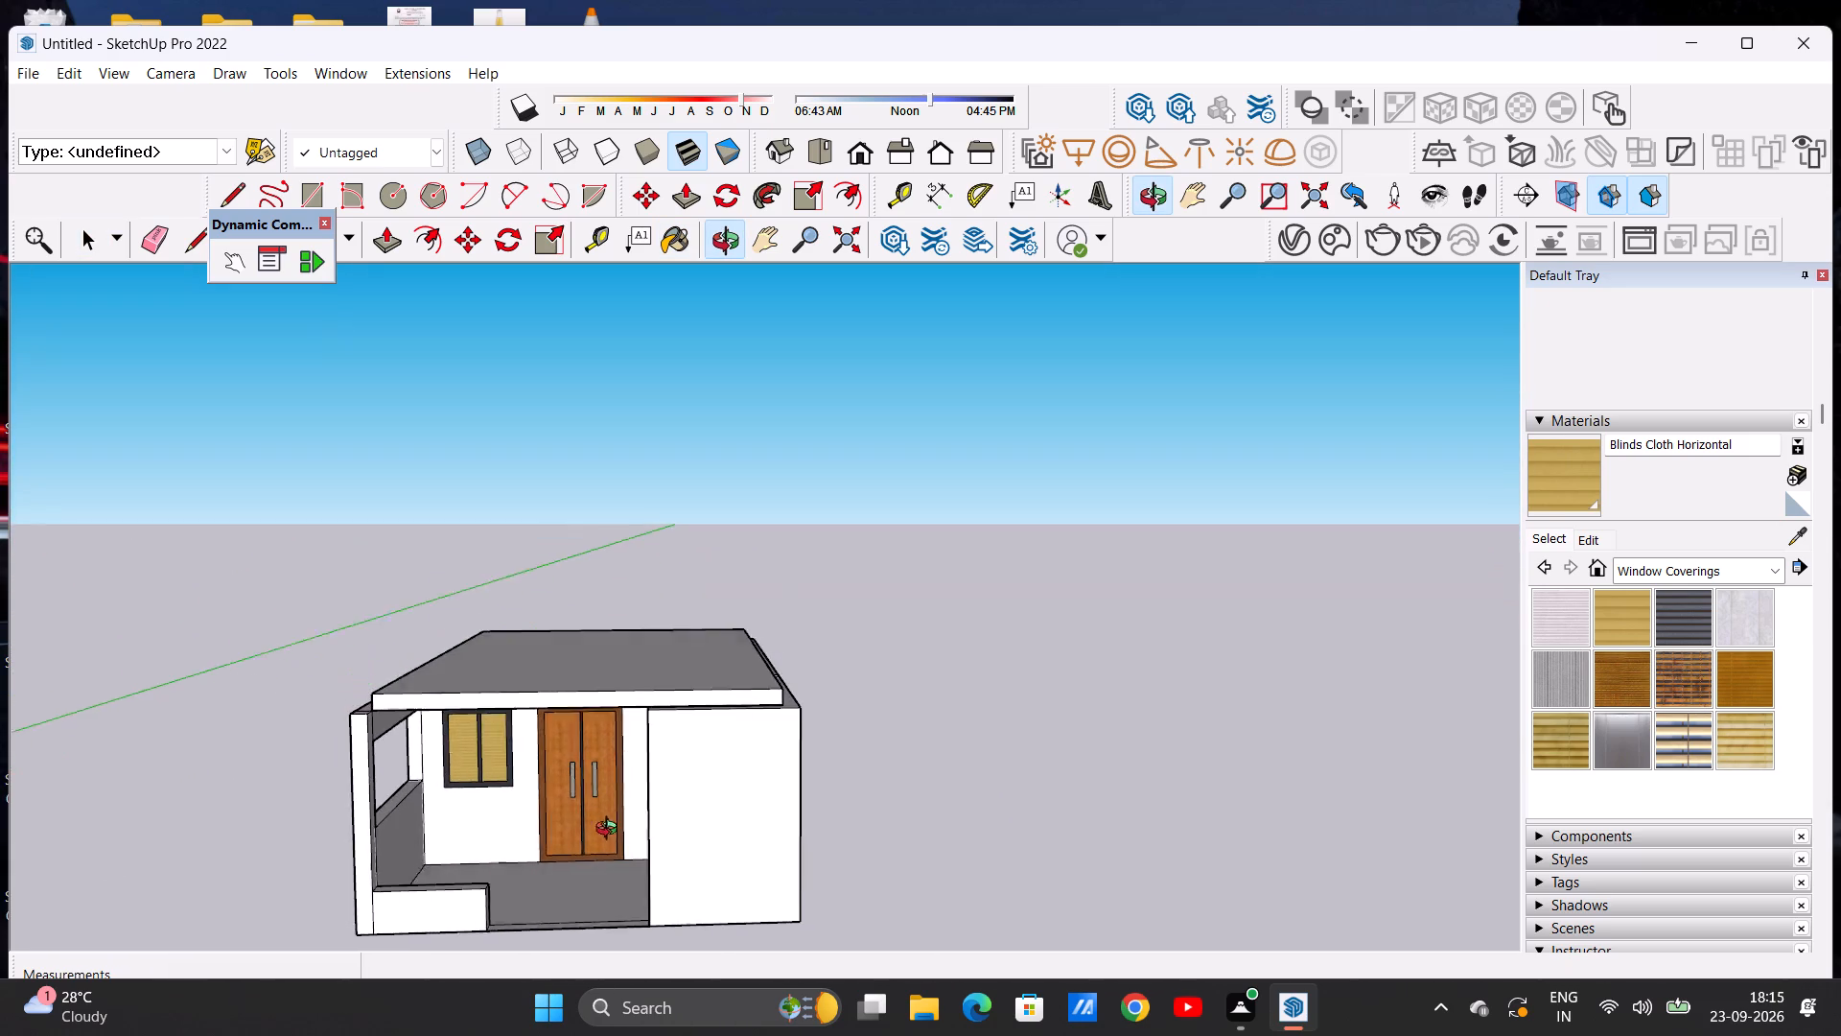
{"action": "middle_click_drag", "start_coordinate": [611, 831], "coordinate": [610, 842]}
{"action": "scroll", "coordinate": [530, 783], "scroll_direction": "up", "scroll_amount": 5}
{"action": "scroll", "coordinate": [530, 772], "scroll_direction": "down", "scroll_amount": 10}
{"action": "scroll", "coordinate": [506, 791], "scroll_direction": "up", "scroll_amount": 3}
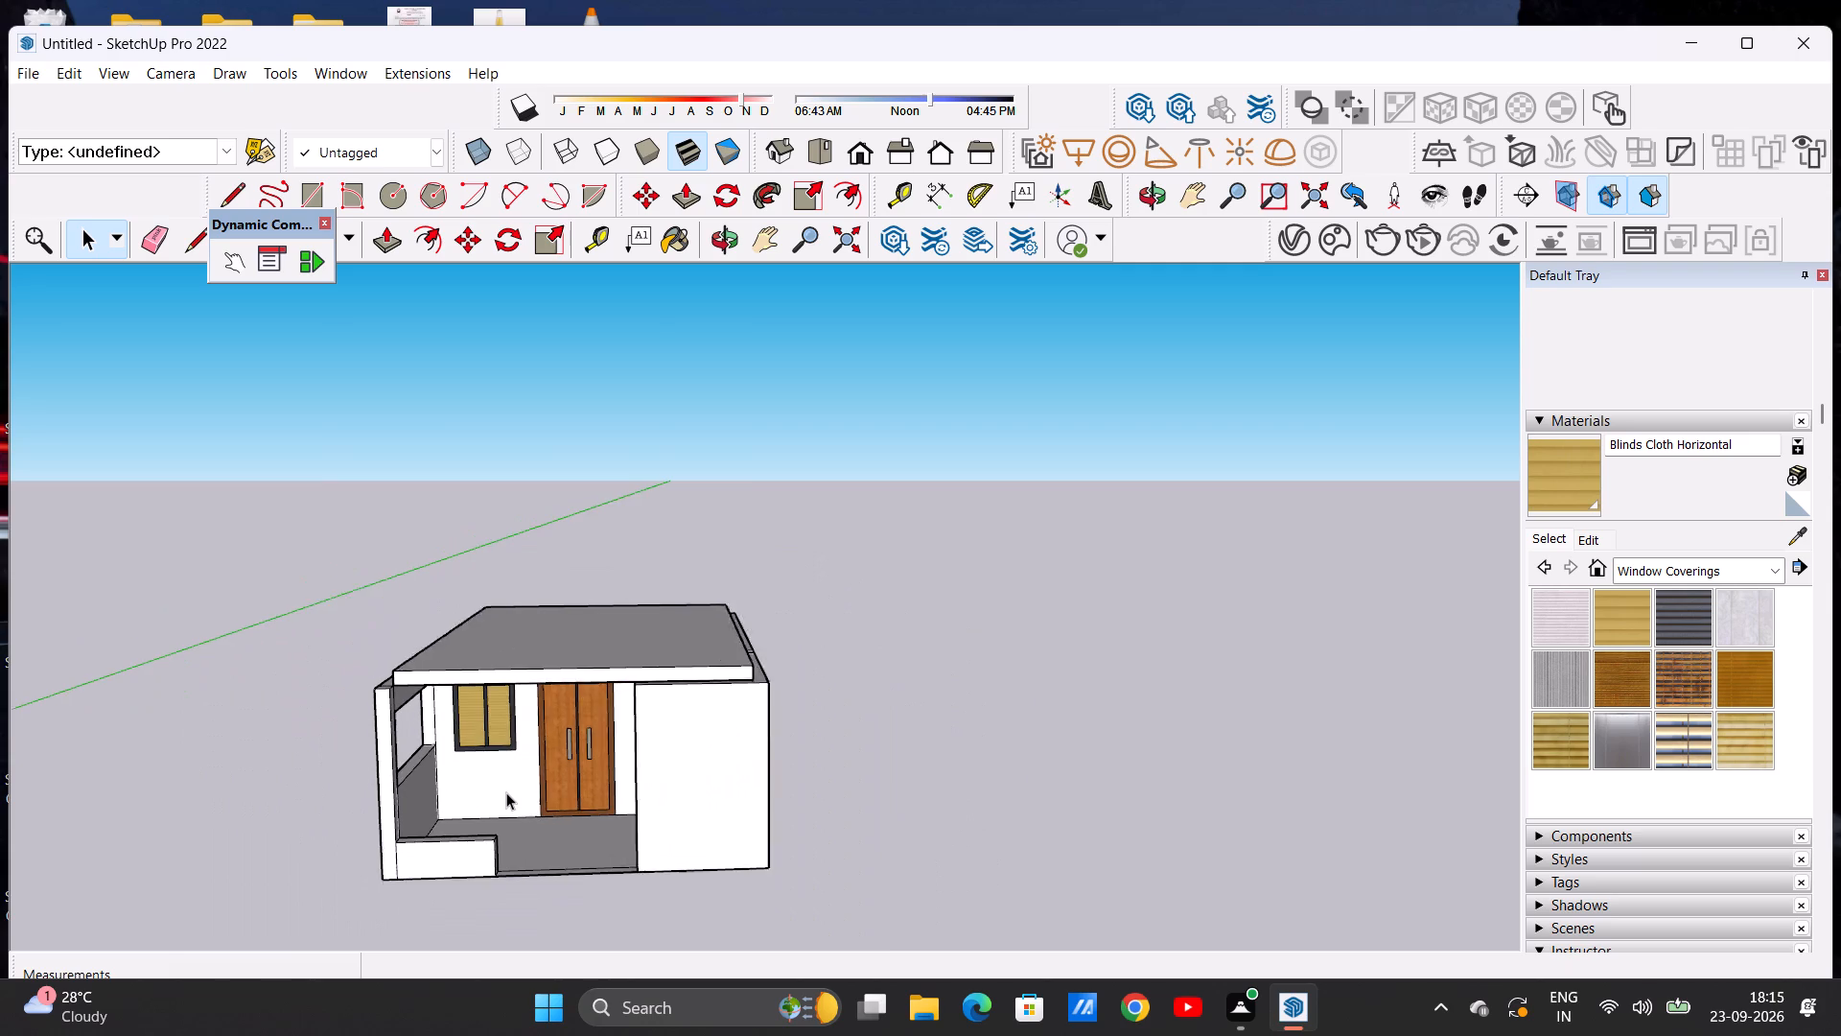
{"action": "scroll", "coordinate": [506, 792], "scroll_direction": "up", "scroll_amount": 1}
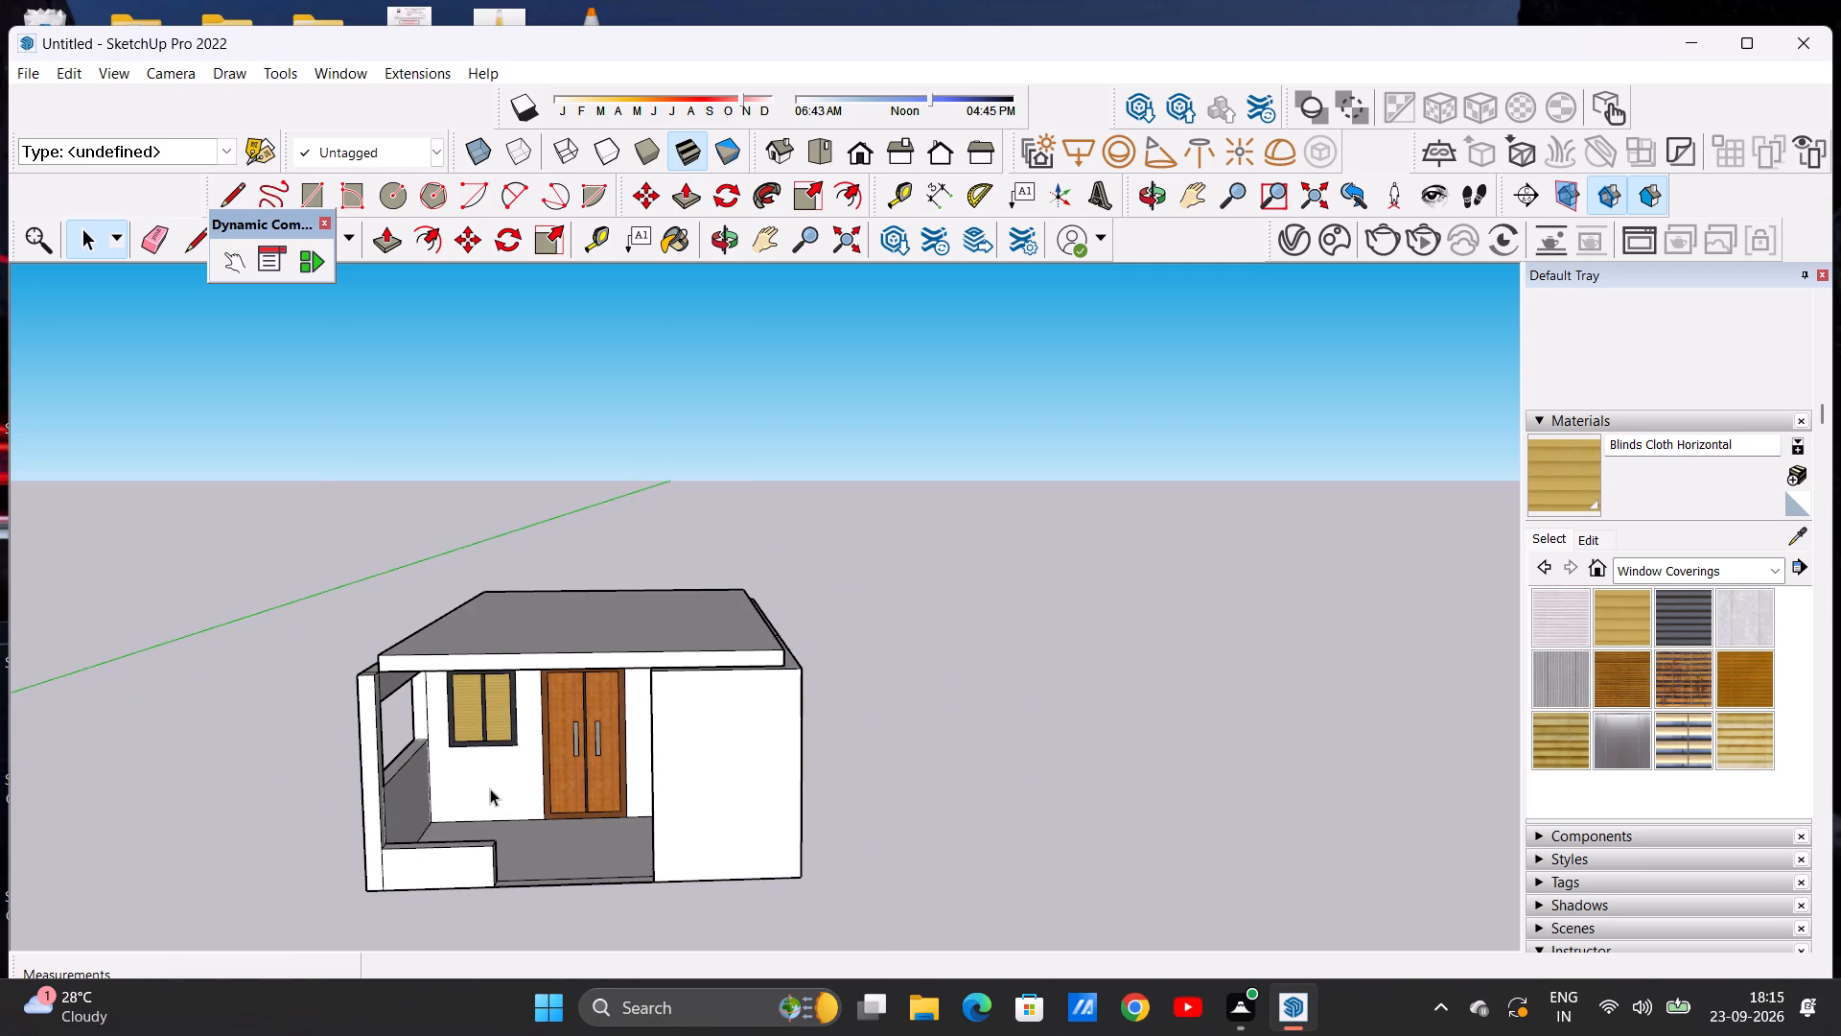
Draw a line about 9" long across the inner side face of the porch's front corner post, near its top.
{"action": "middle_click_drag", "start_coordinate": [439, 701], "coordinate": [400, 814]}
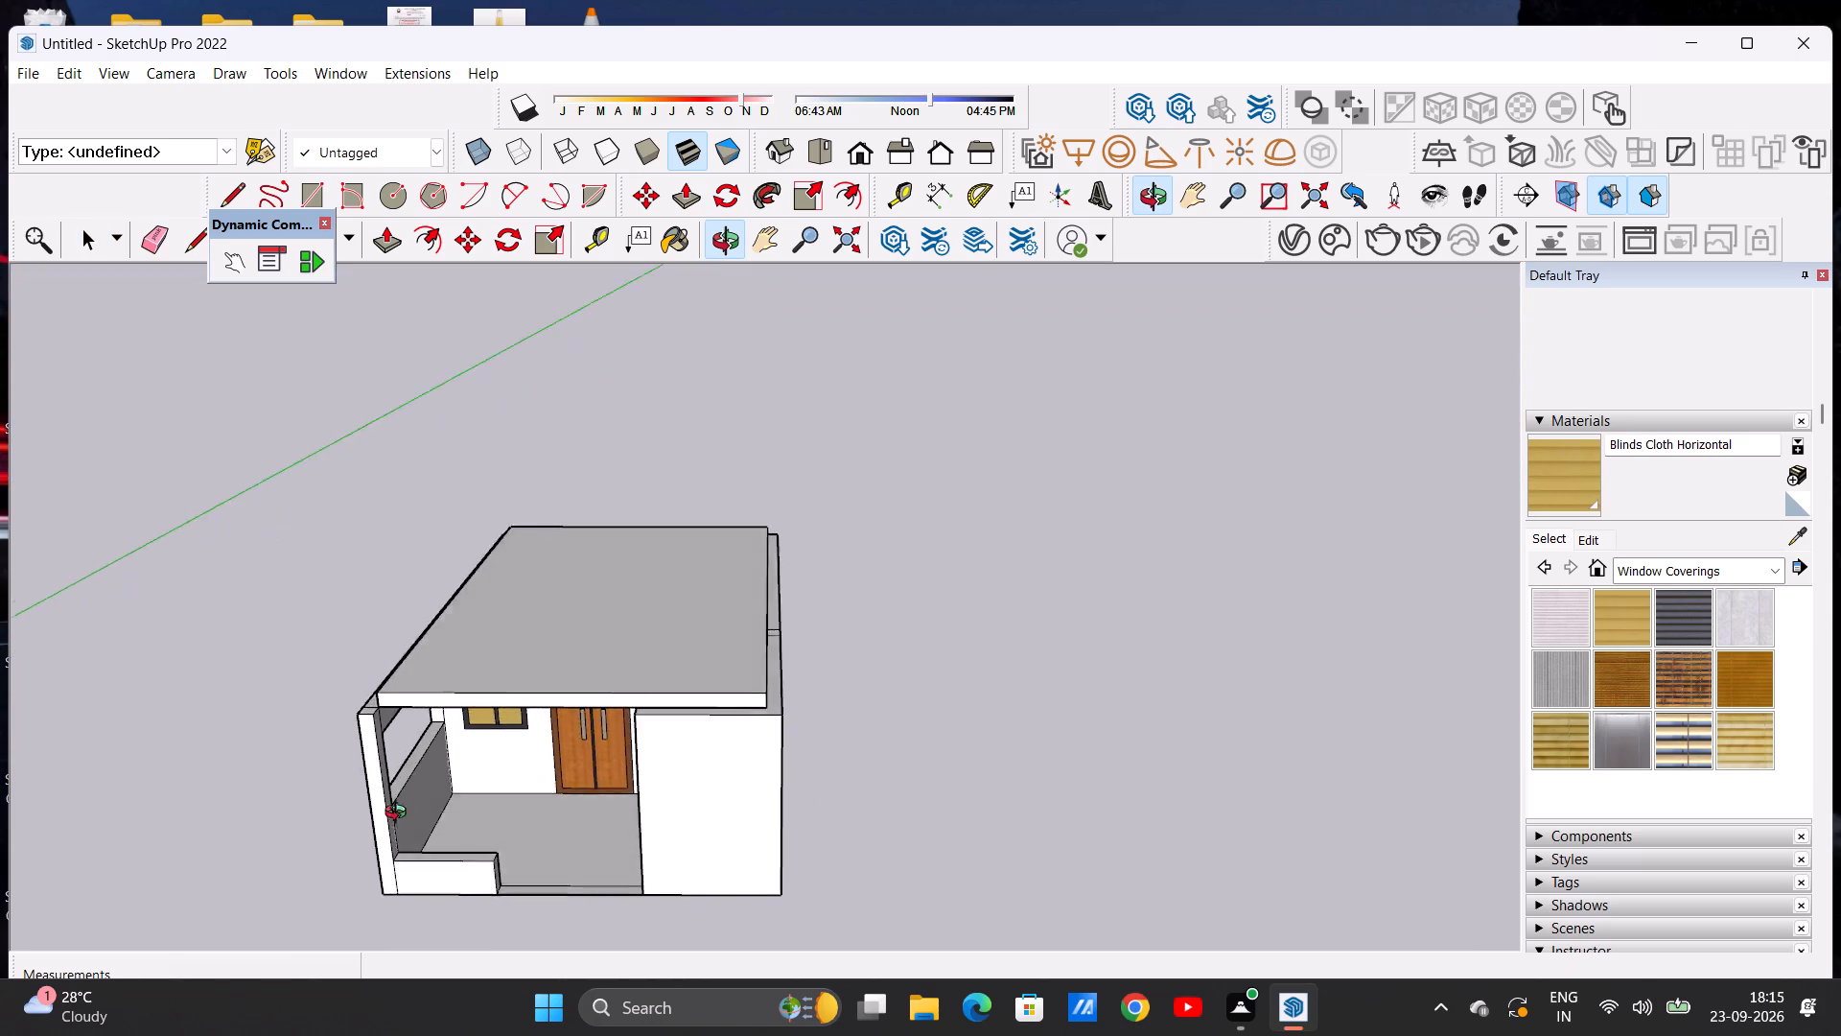
{"action": "middle_click_drag", "start_coordinate": [400, 814], "coordinate": [386, 810]}
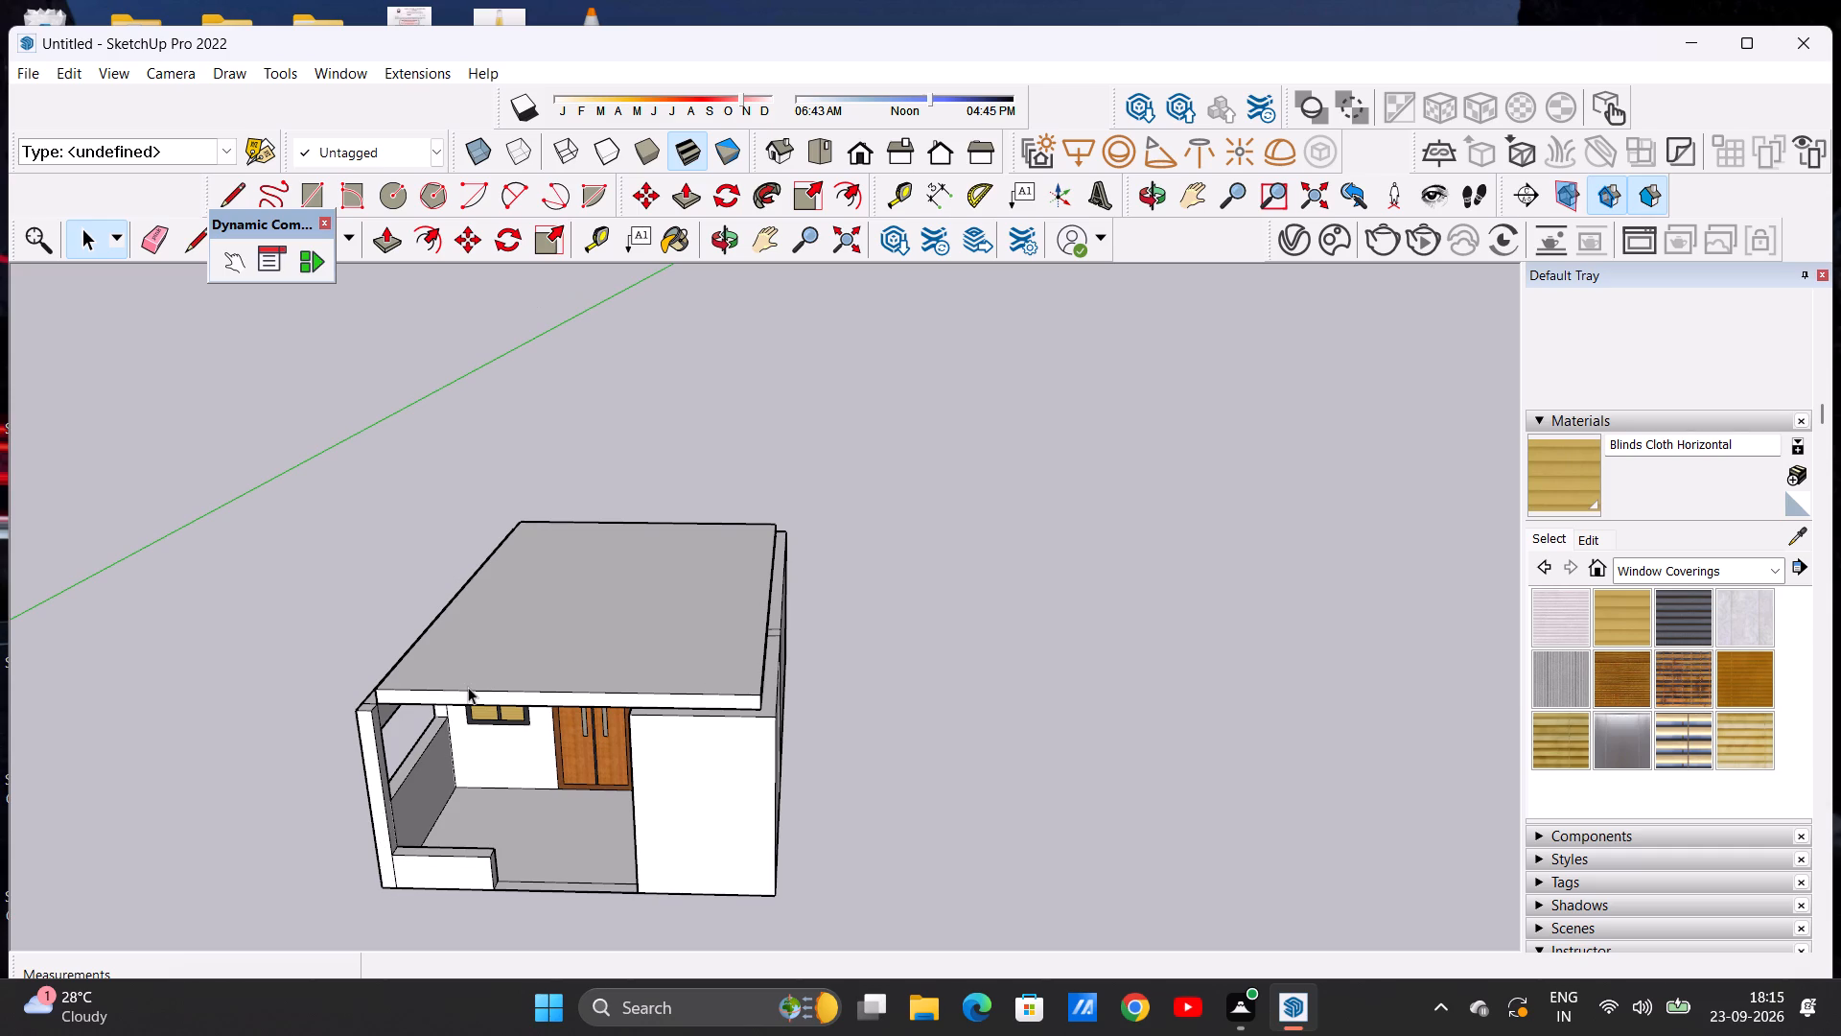
{"action": "middle_click_drag", "start_coordinate": [458, 744], "coordinate": [425, 818]}
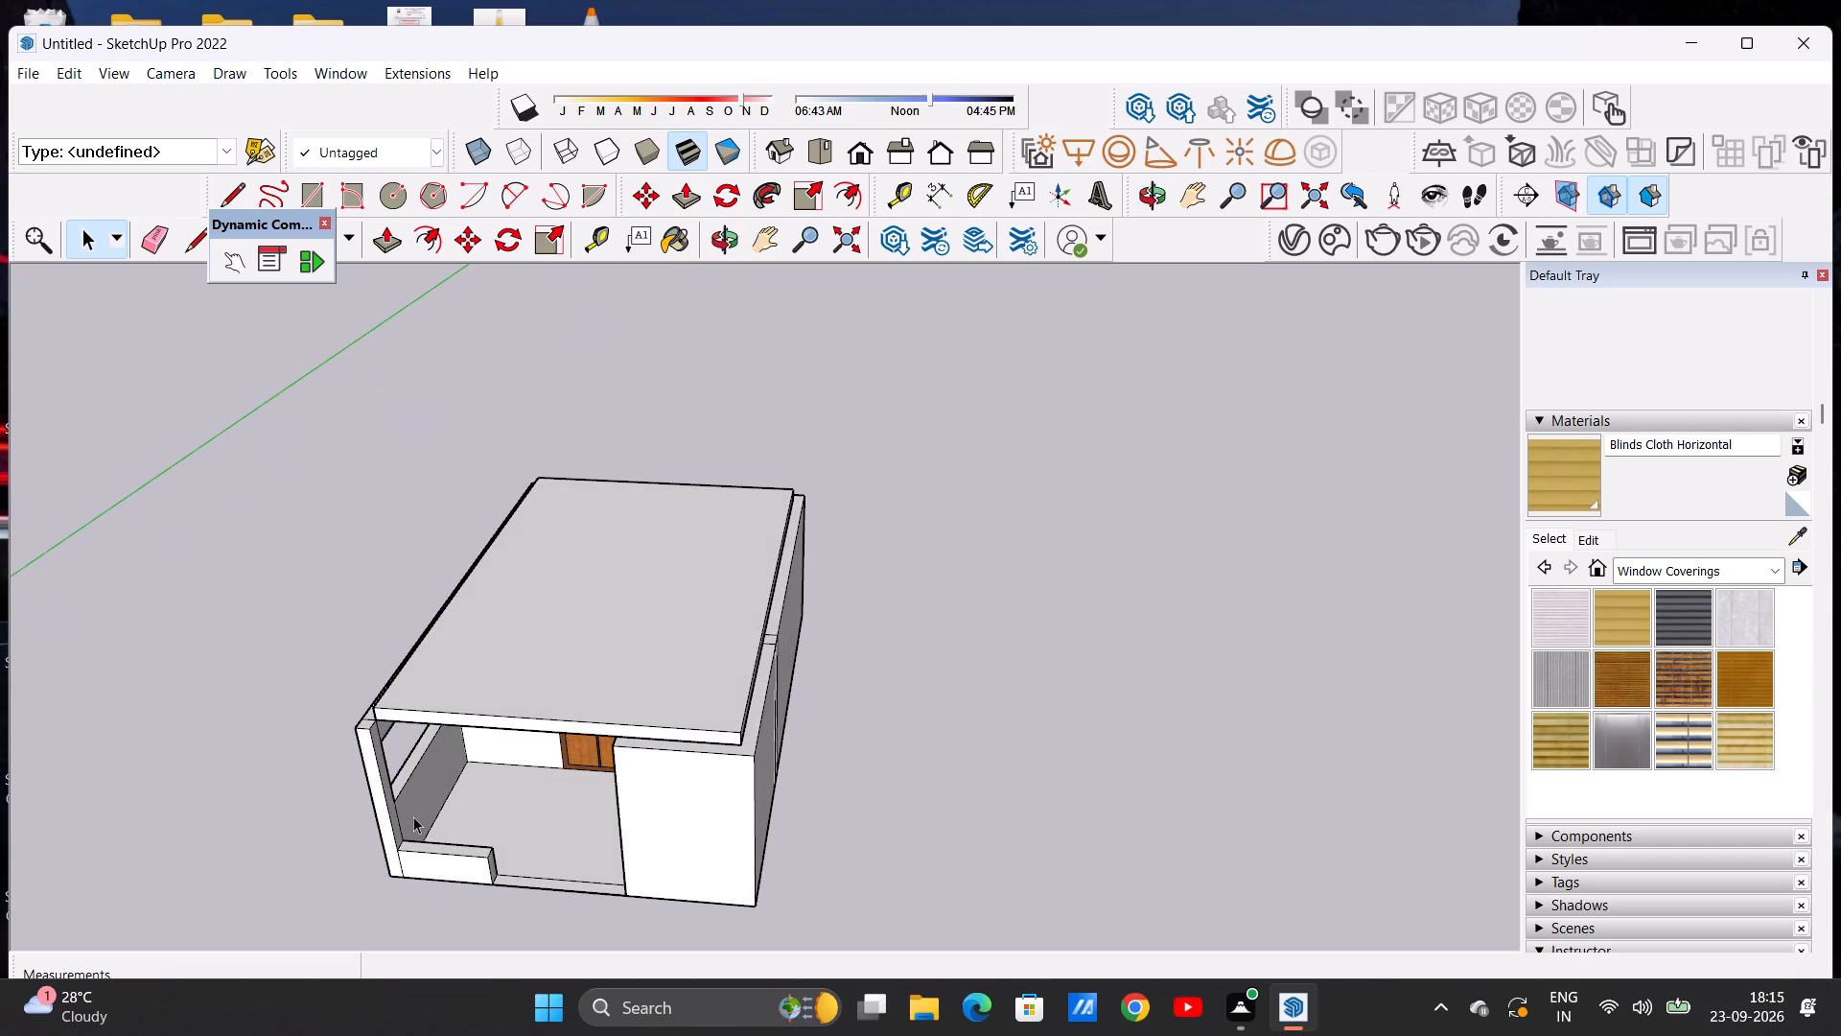
{"action": "scroll", "coordinate": [443, 721], "scroll_direction": "up", "scroll_amount": 11}
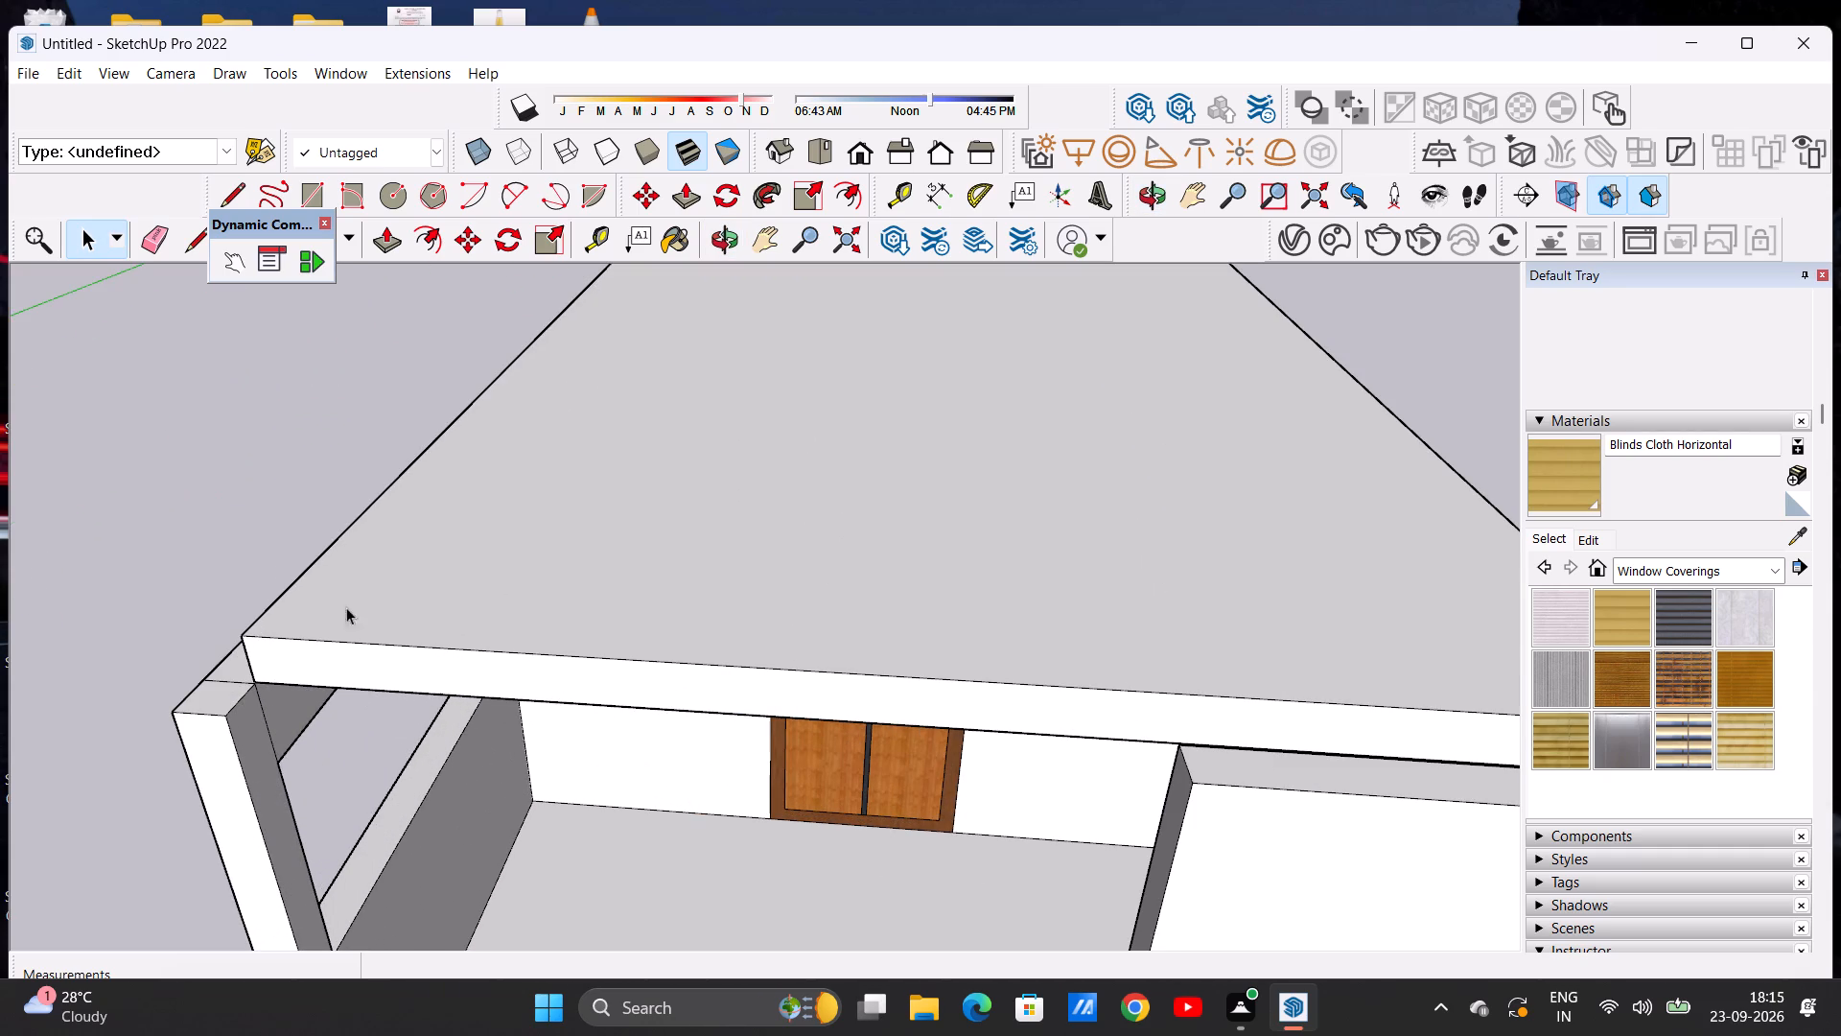
{"action": "left_click", "coordinate": [232, 197]}
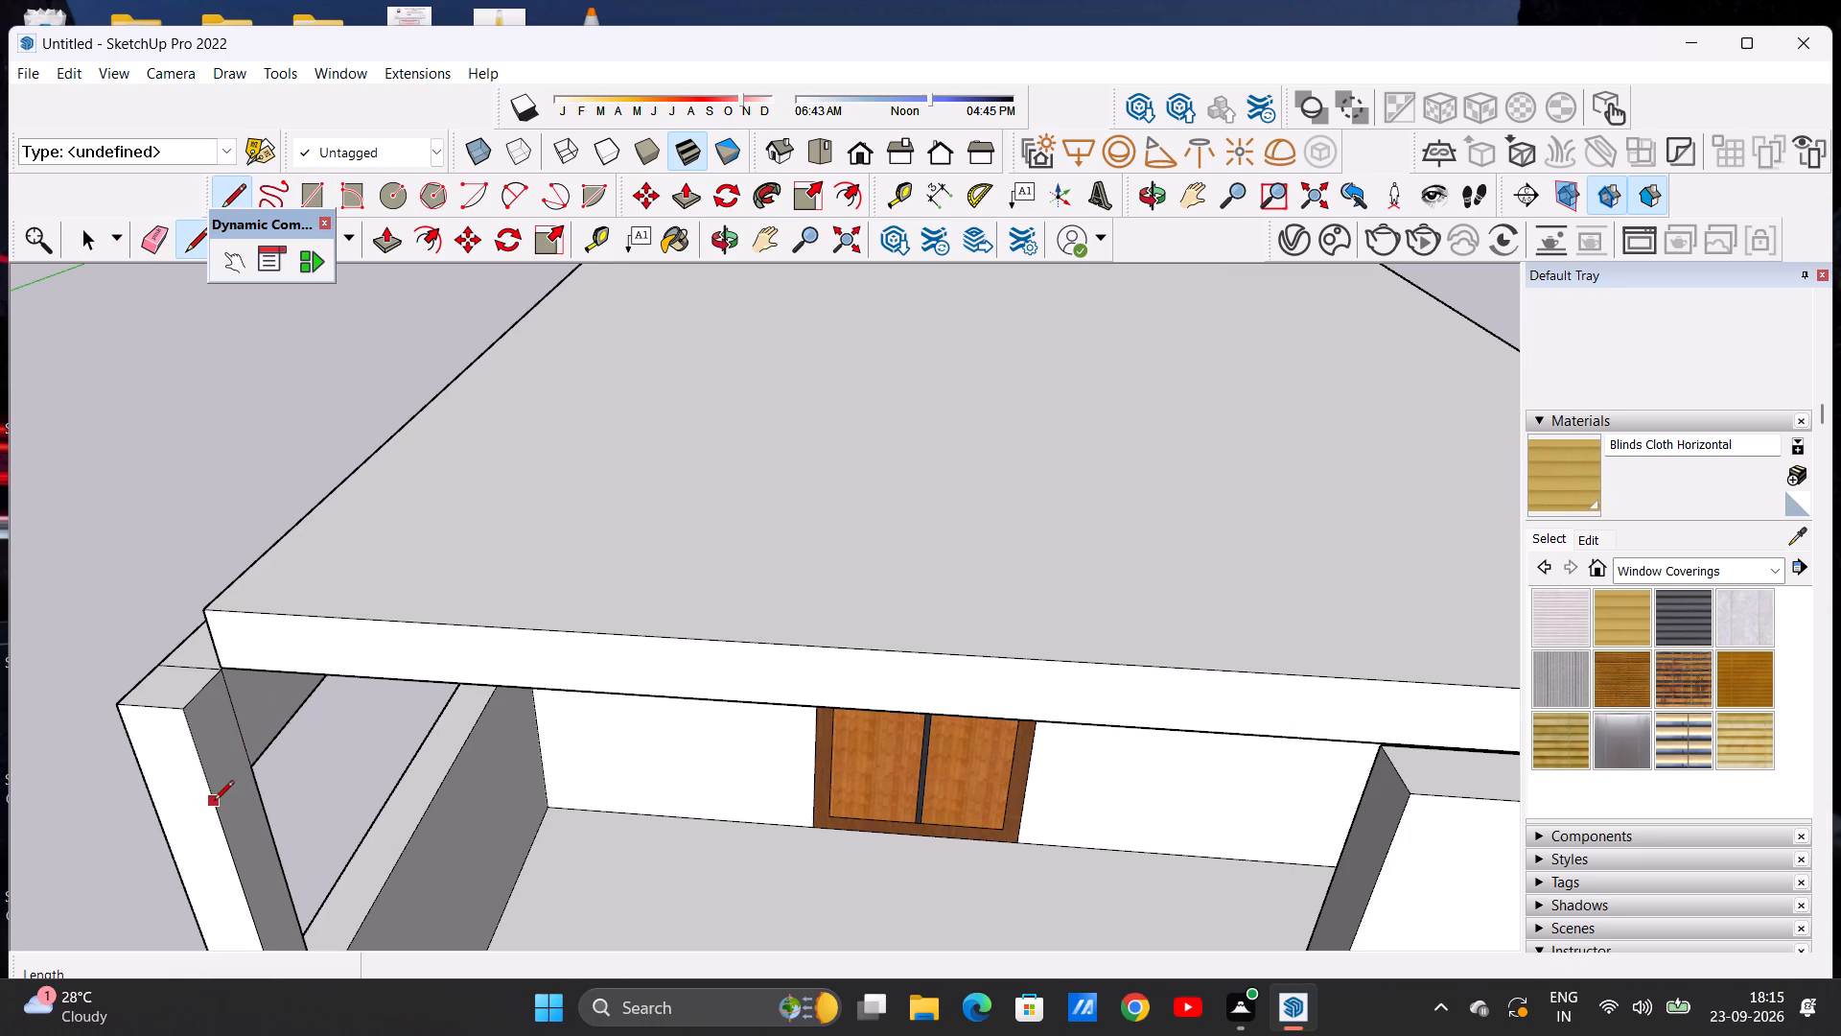
{"action": "left_click", "coordinate": [221, 811]}
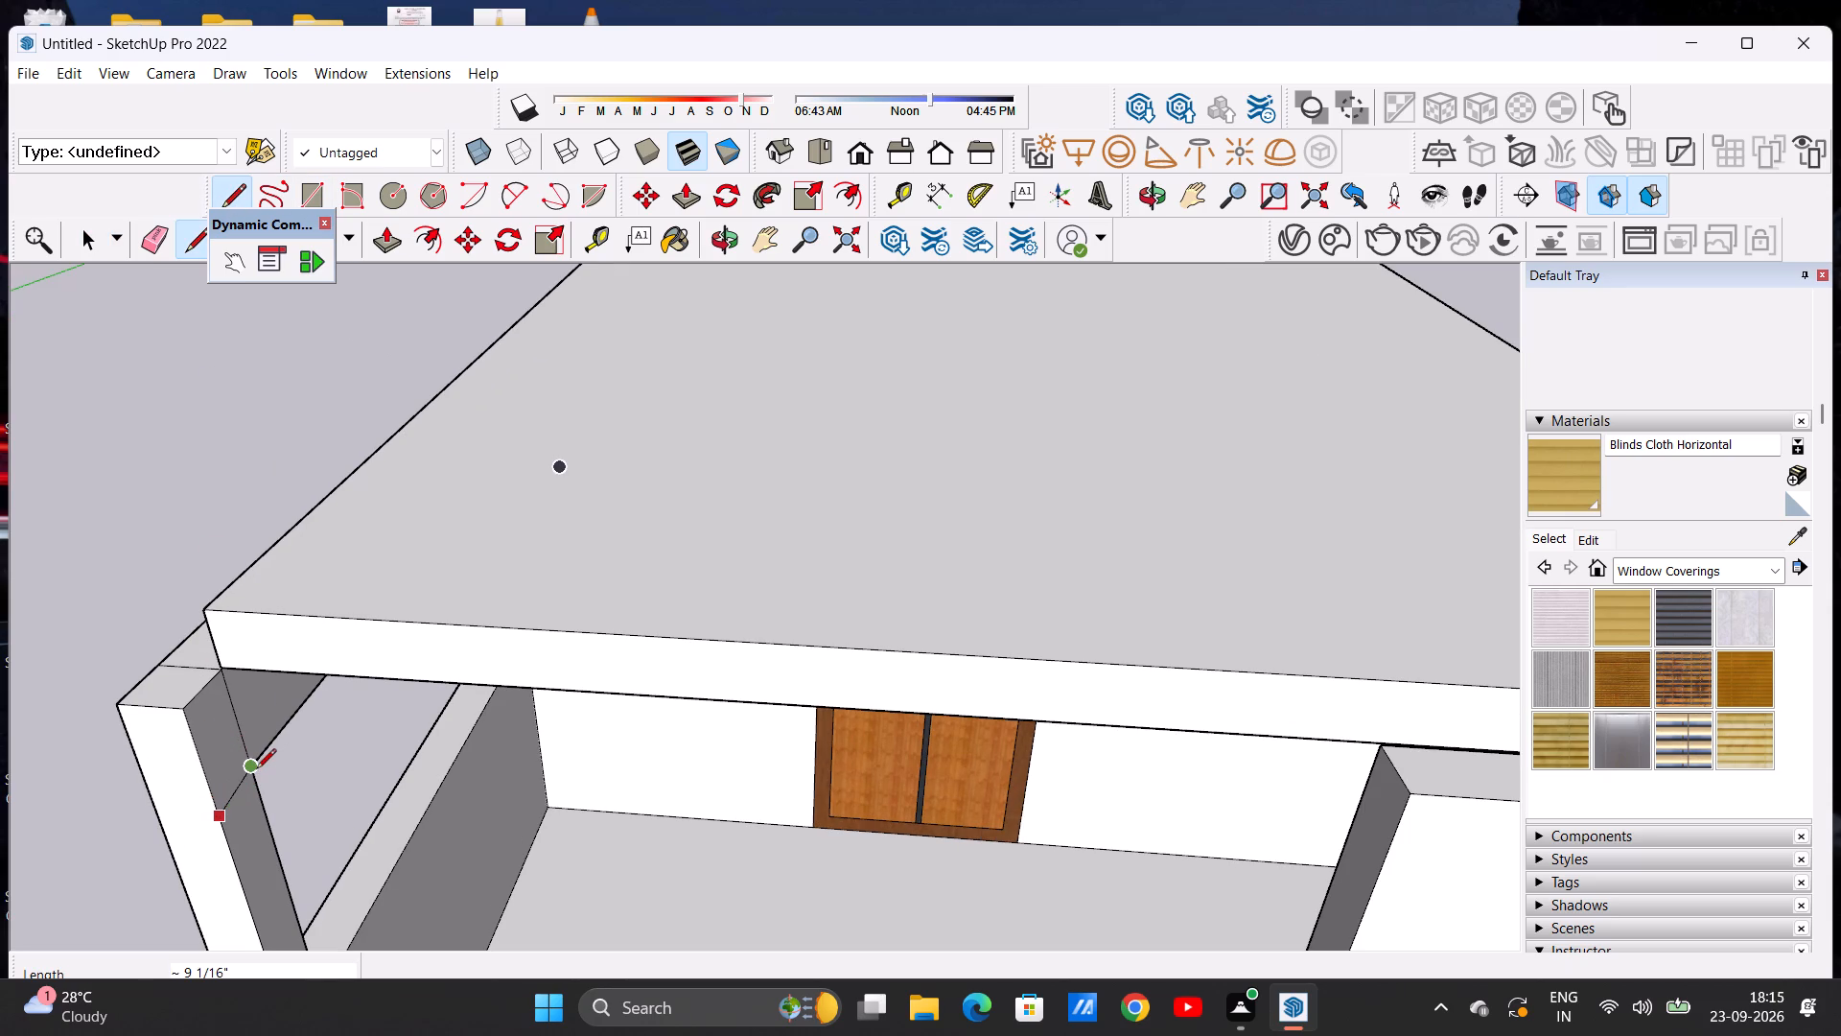
{"action": "left_click", "coordinate": [256, 770]}
{"action": "key", "text": "space"}
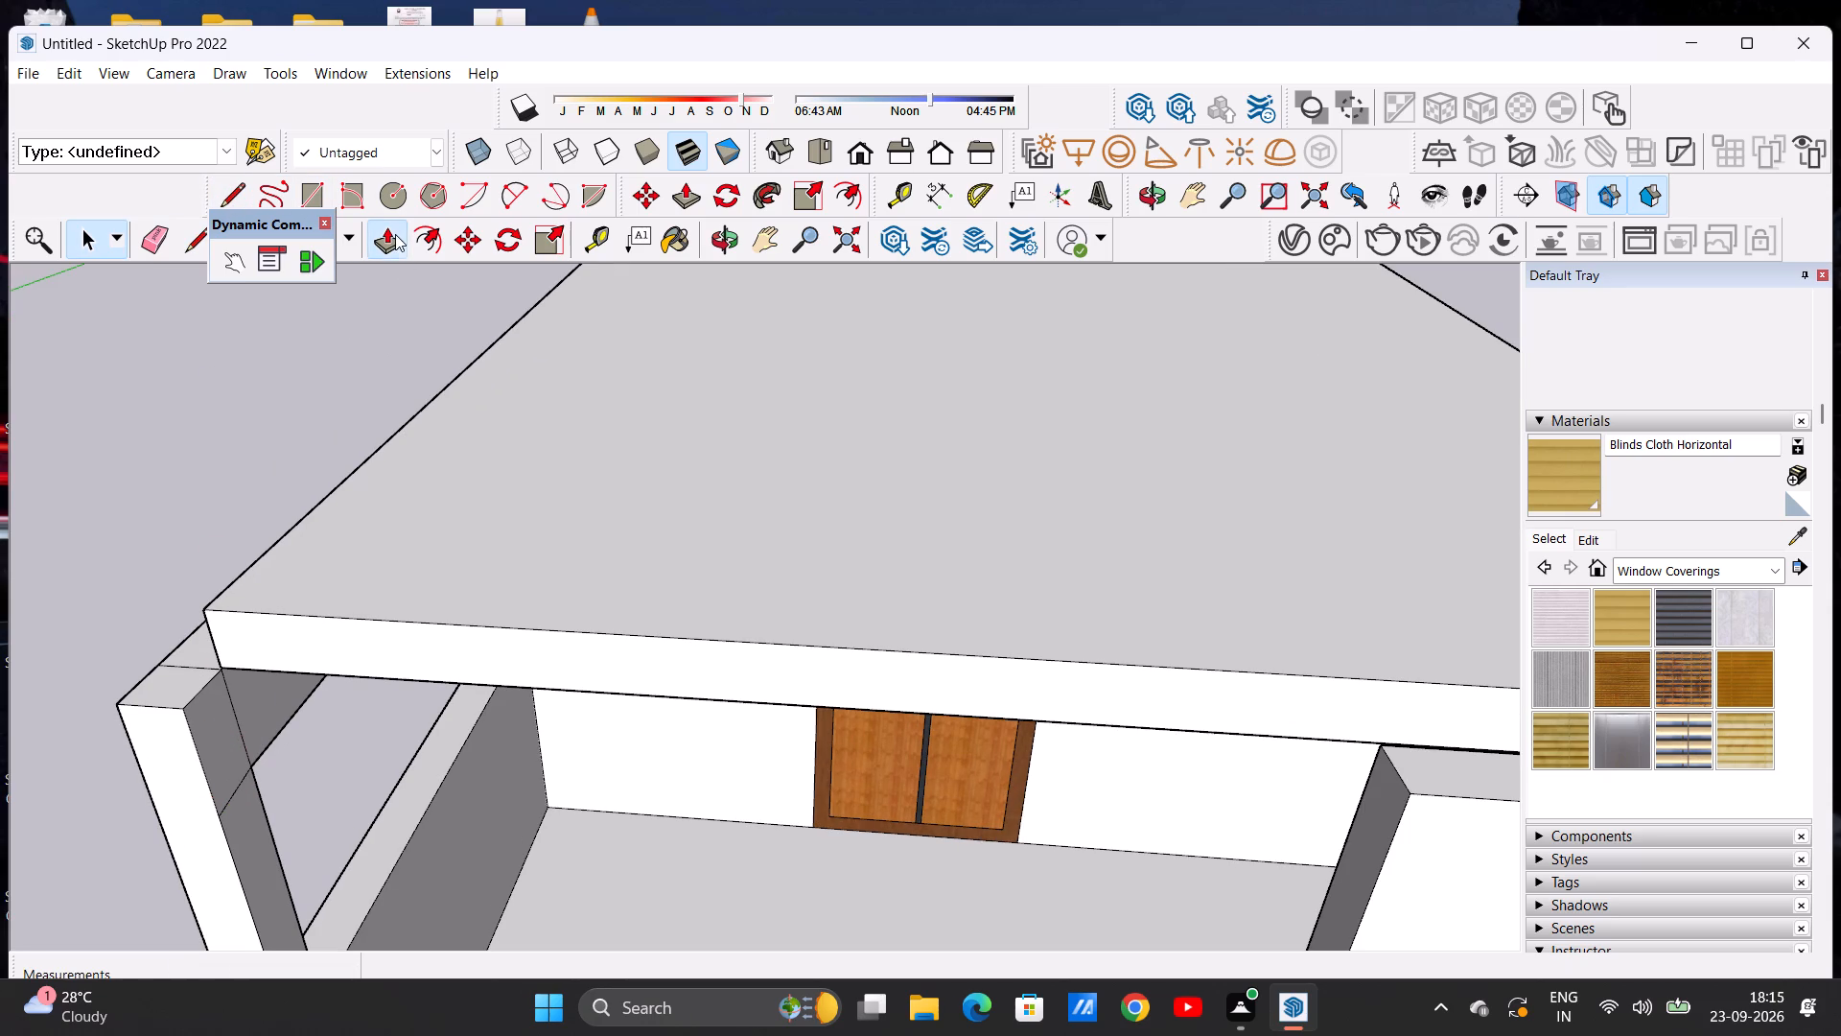
Push/Pull the post's upper inner face about 12' 3 3/4" across the porch front to the room wall, forming a beam.
{"action": "left_click", "coordinate": [395, 234]}
{"action": "left_click", "coordinate": [224, 730]}
{"action": "scroll", "coordinate": [434, 740], "scroll_direction": "down", "scroll_amount": 3}
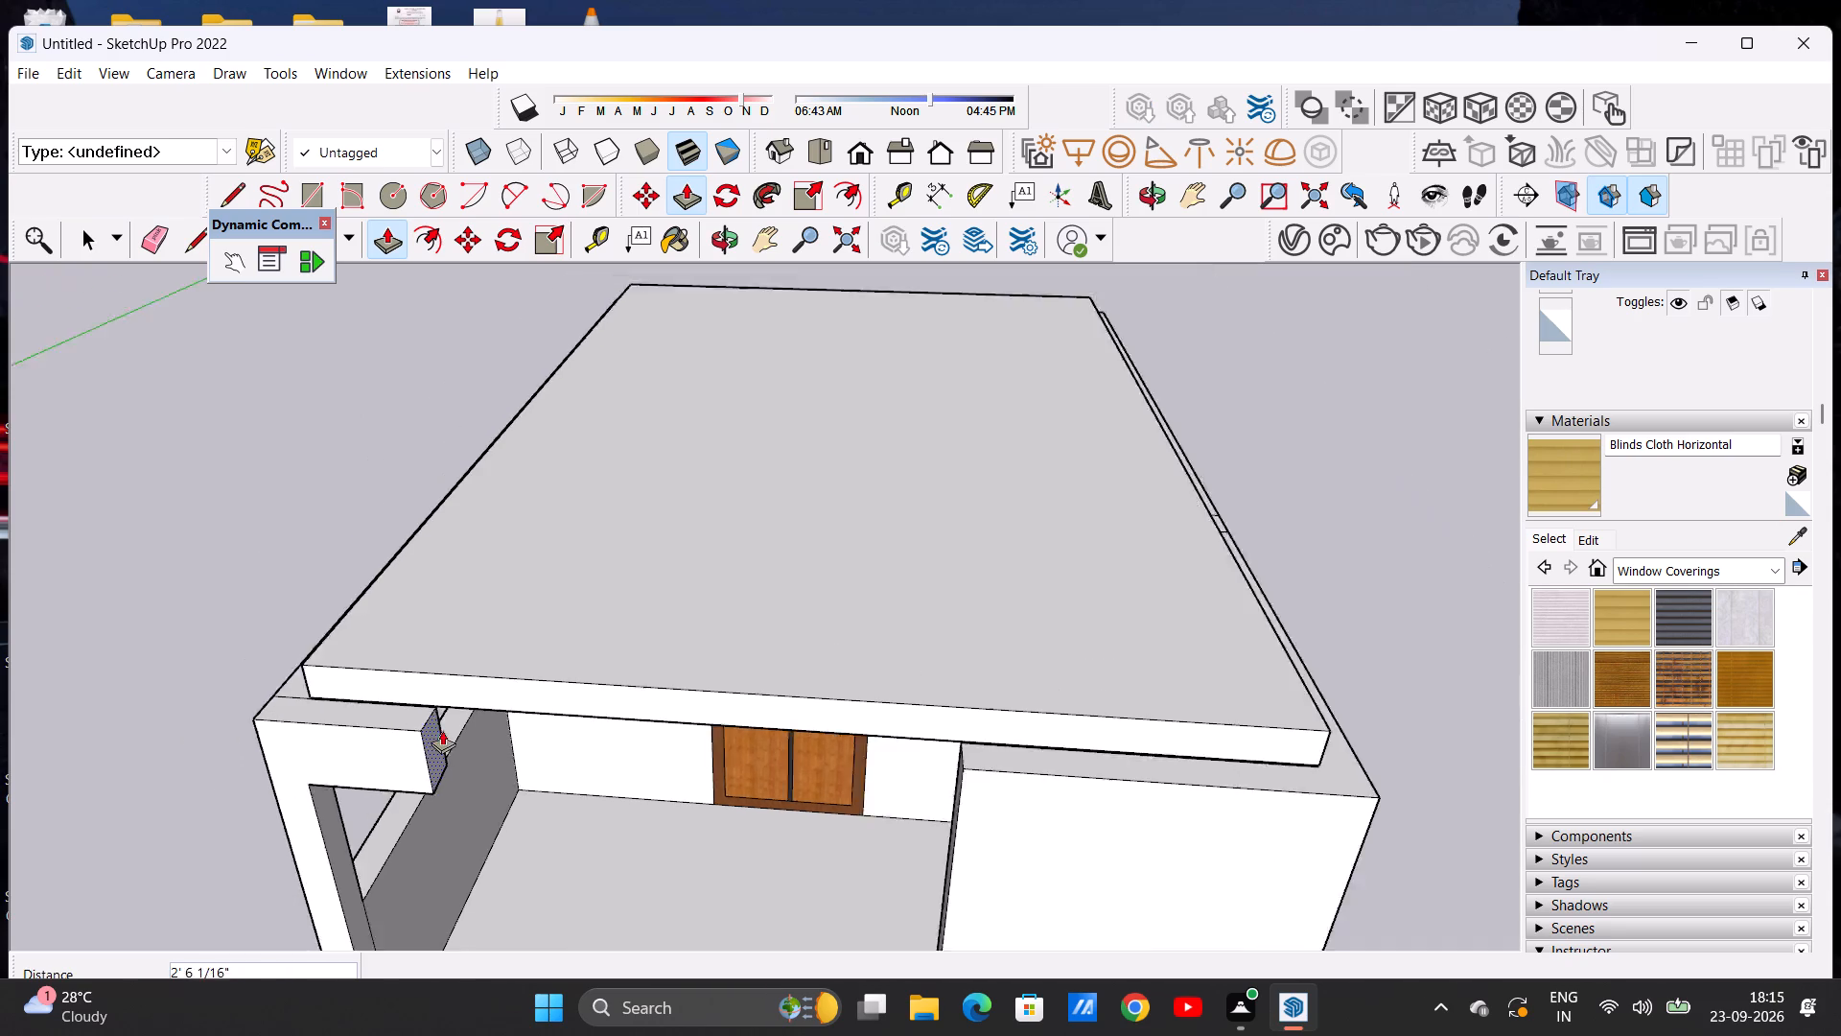
{"action": "scroll", "coordinate": [442, 730], "scroll_direction": "down", "scroll_amount": 9}
{"action": "scroll", "coordinate": [724, 742], "scroll_direction": "up", "scroll_amount": 8}
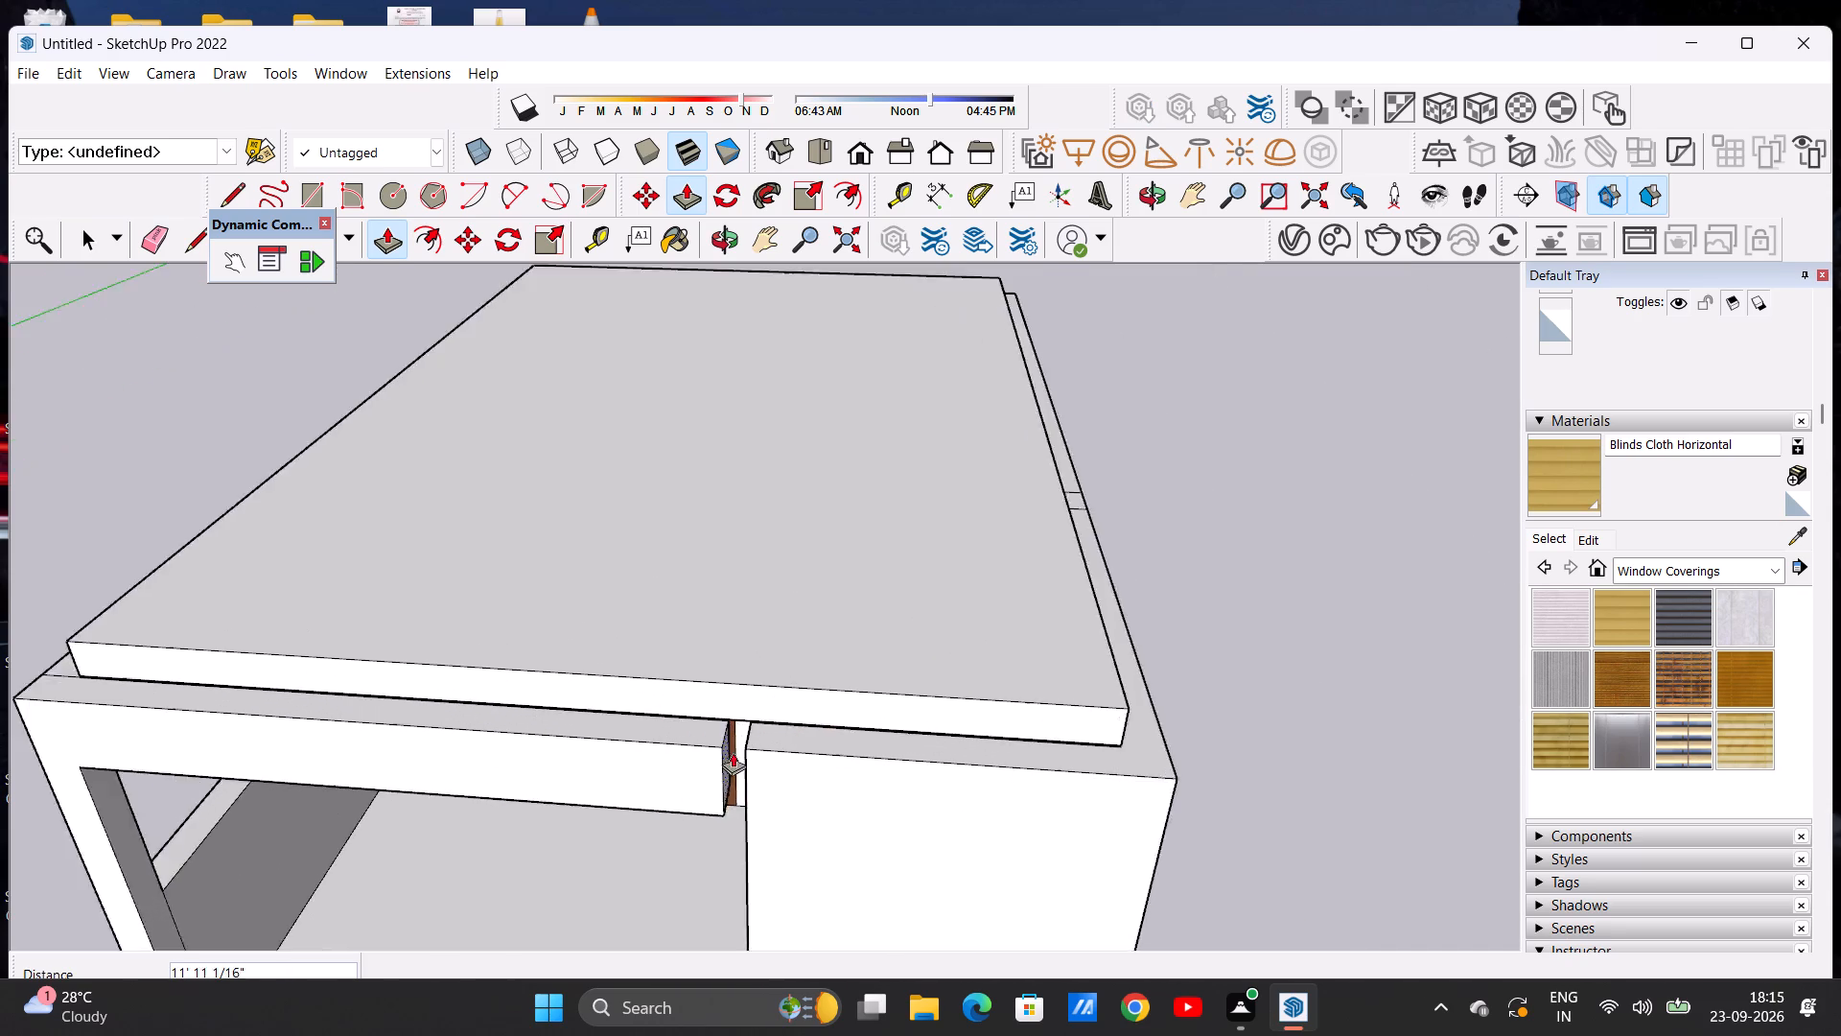
{"action": "scroll", "coordinate": [733, 752], "scroll_direction": "up", "scroll_amount": 4}
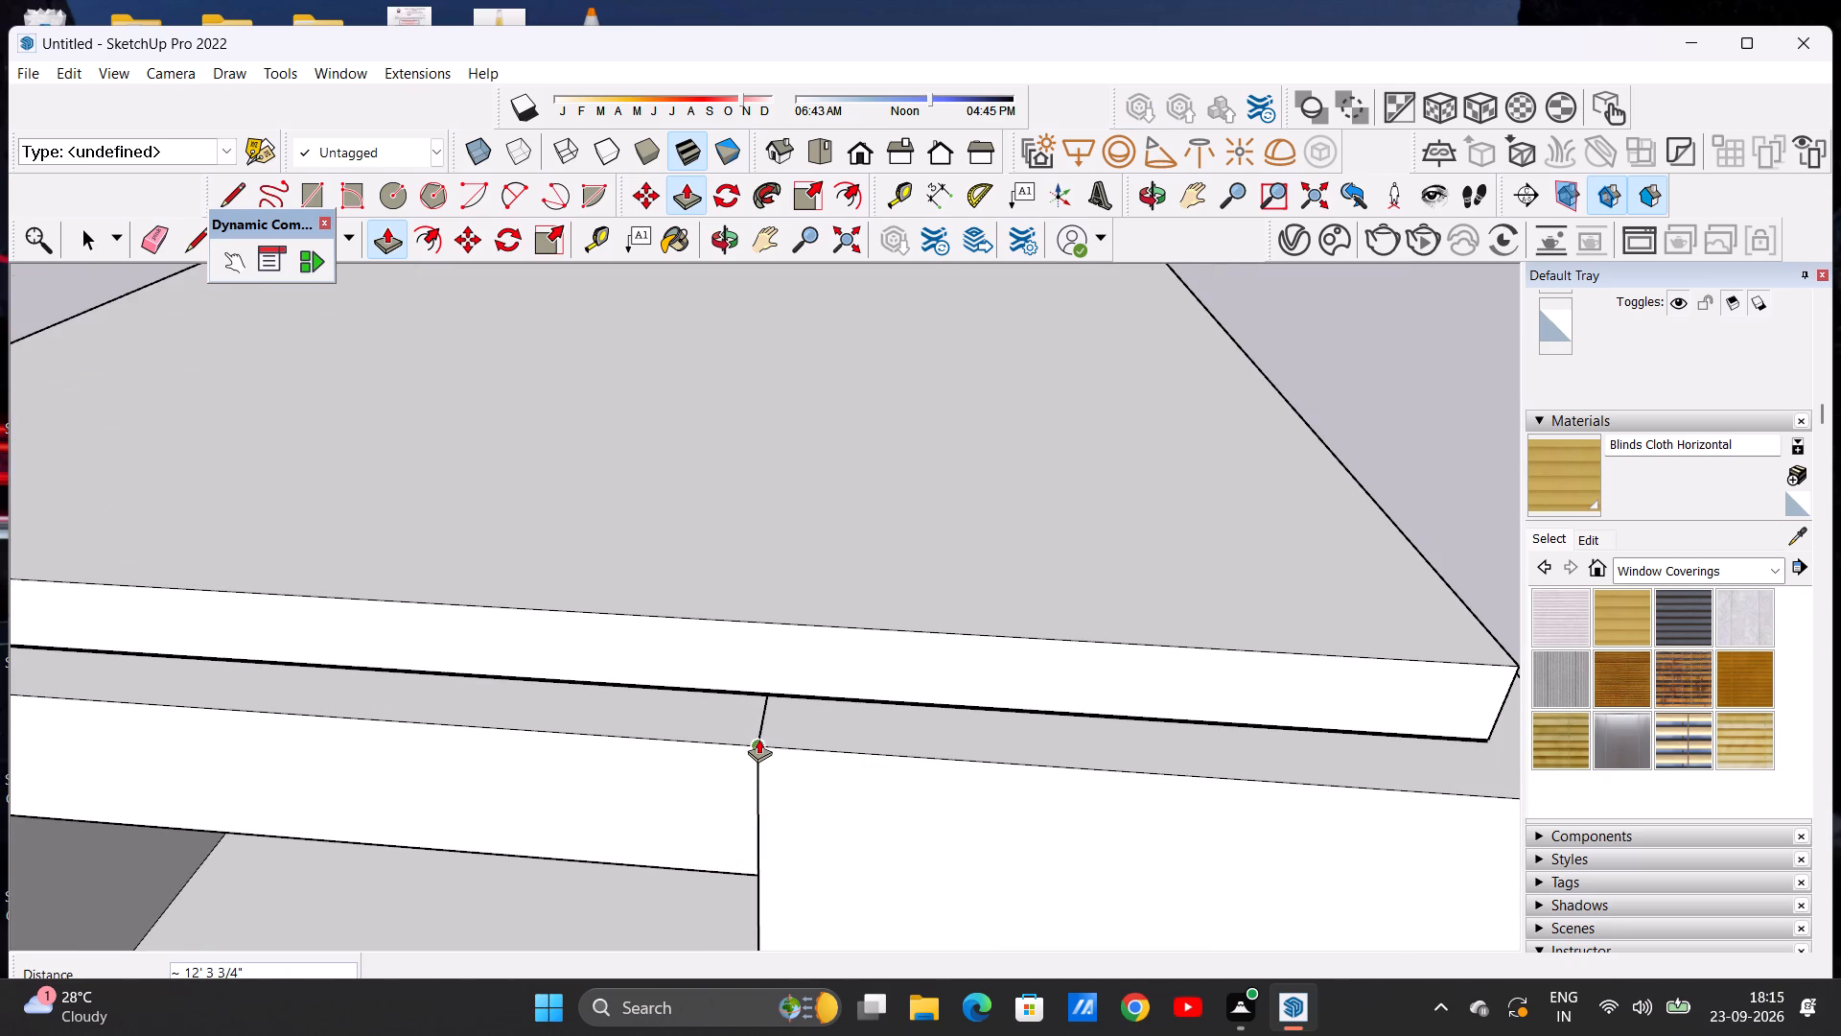
{"action": "left_click", "coordinate": [758, 739]}
{"action": "key", "text": "space"}
{"action": "middle_click_drag", "start_coordinate": [733, 869], "coordinate": [754, 725]}
{"action": "scroll", "coordinate": [744, 735], "scroll_direction": "down", "scroll_amount": 3}
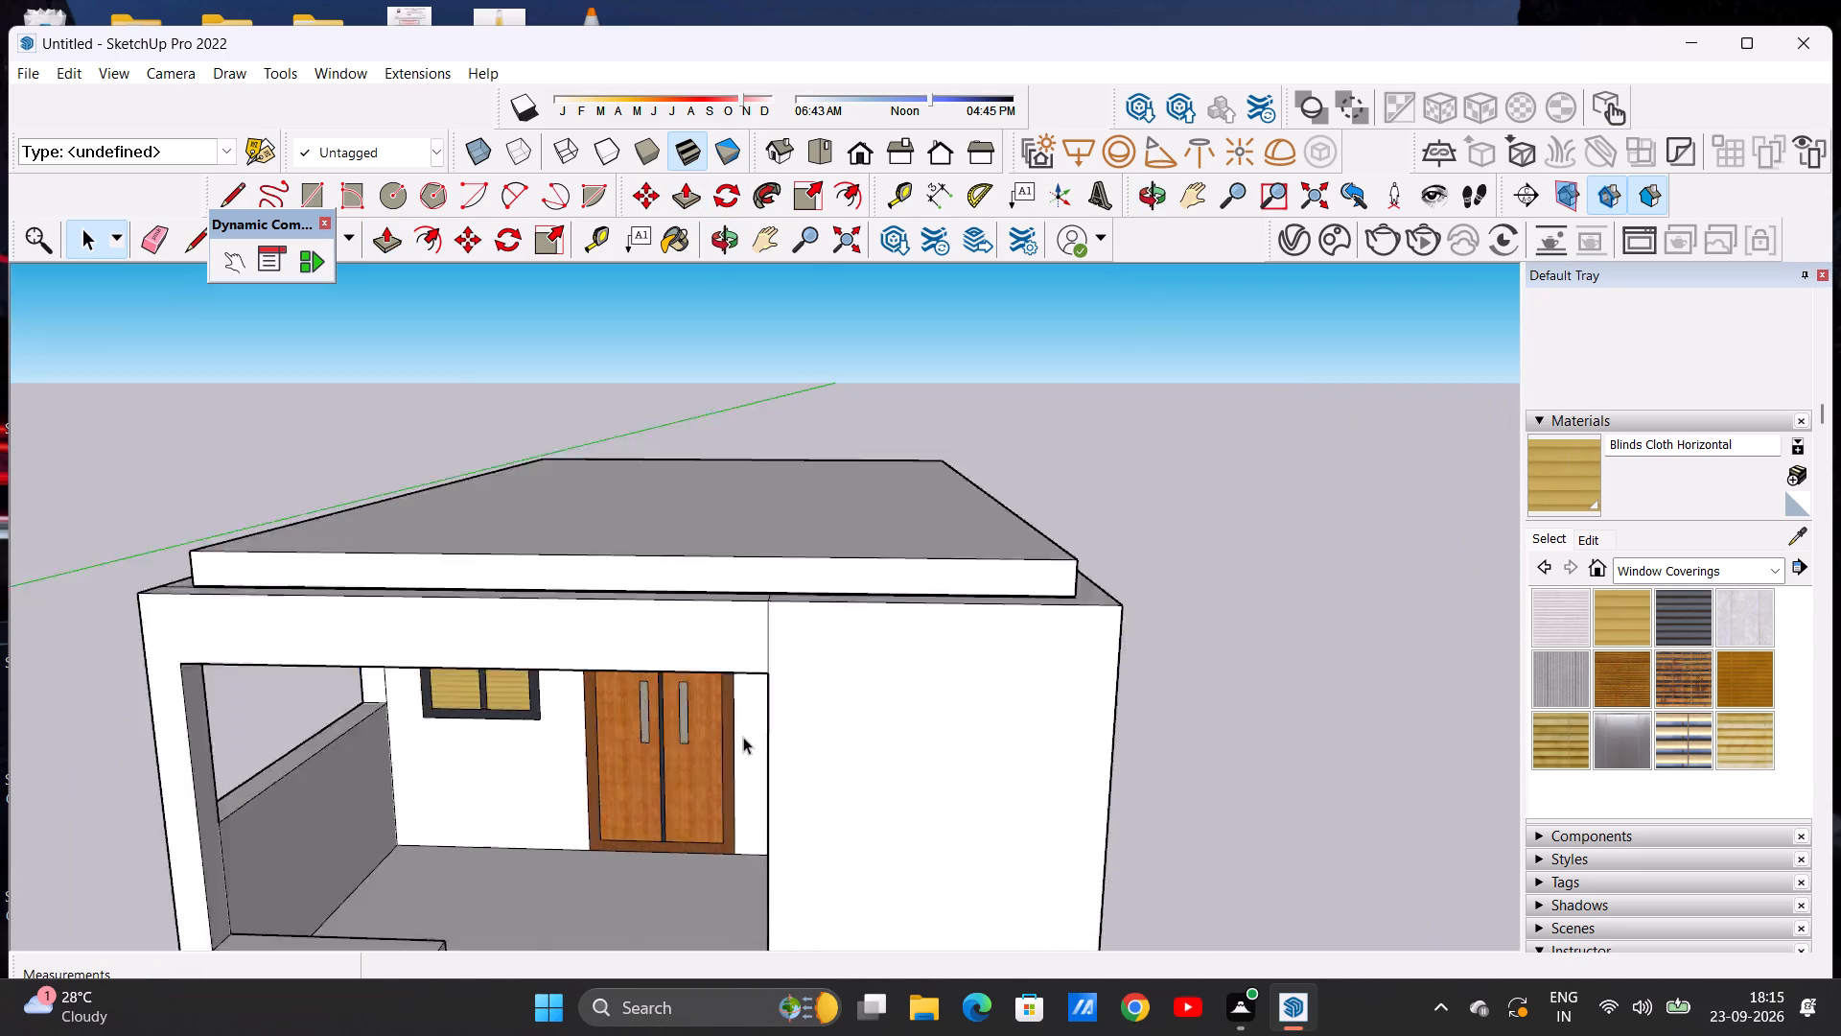
Examine the new porch beam and its junction with the roof slab and room wall from the front and above.
{"action": "scroll", "coordinate": [743, 737], "scroll_direction": "down", "scroll_amount": 8}
{"action": "middle_click_drag", "start_coordinate": [625, 742], "coordinate": [662, 776]}
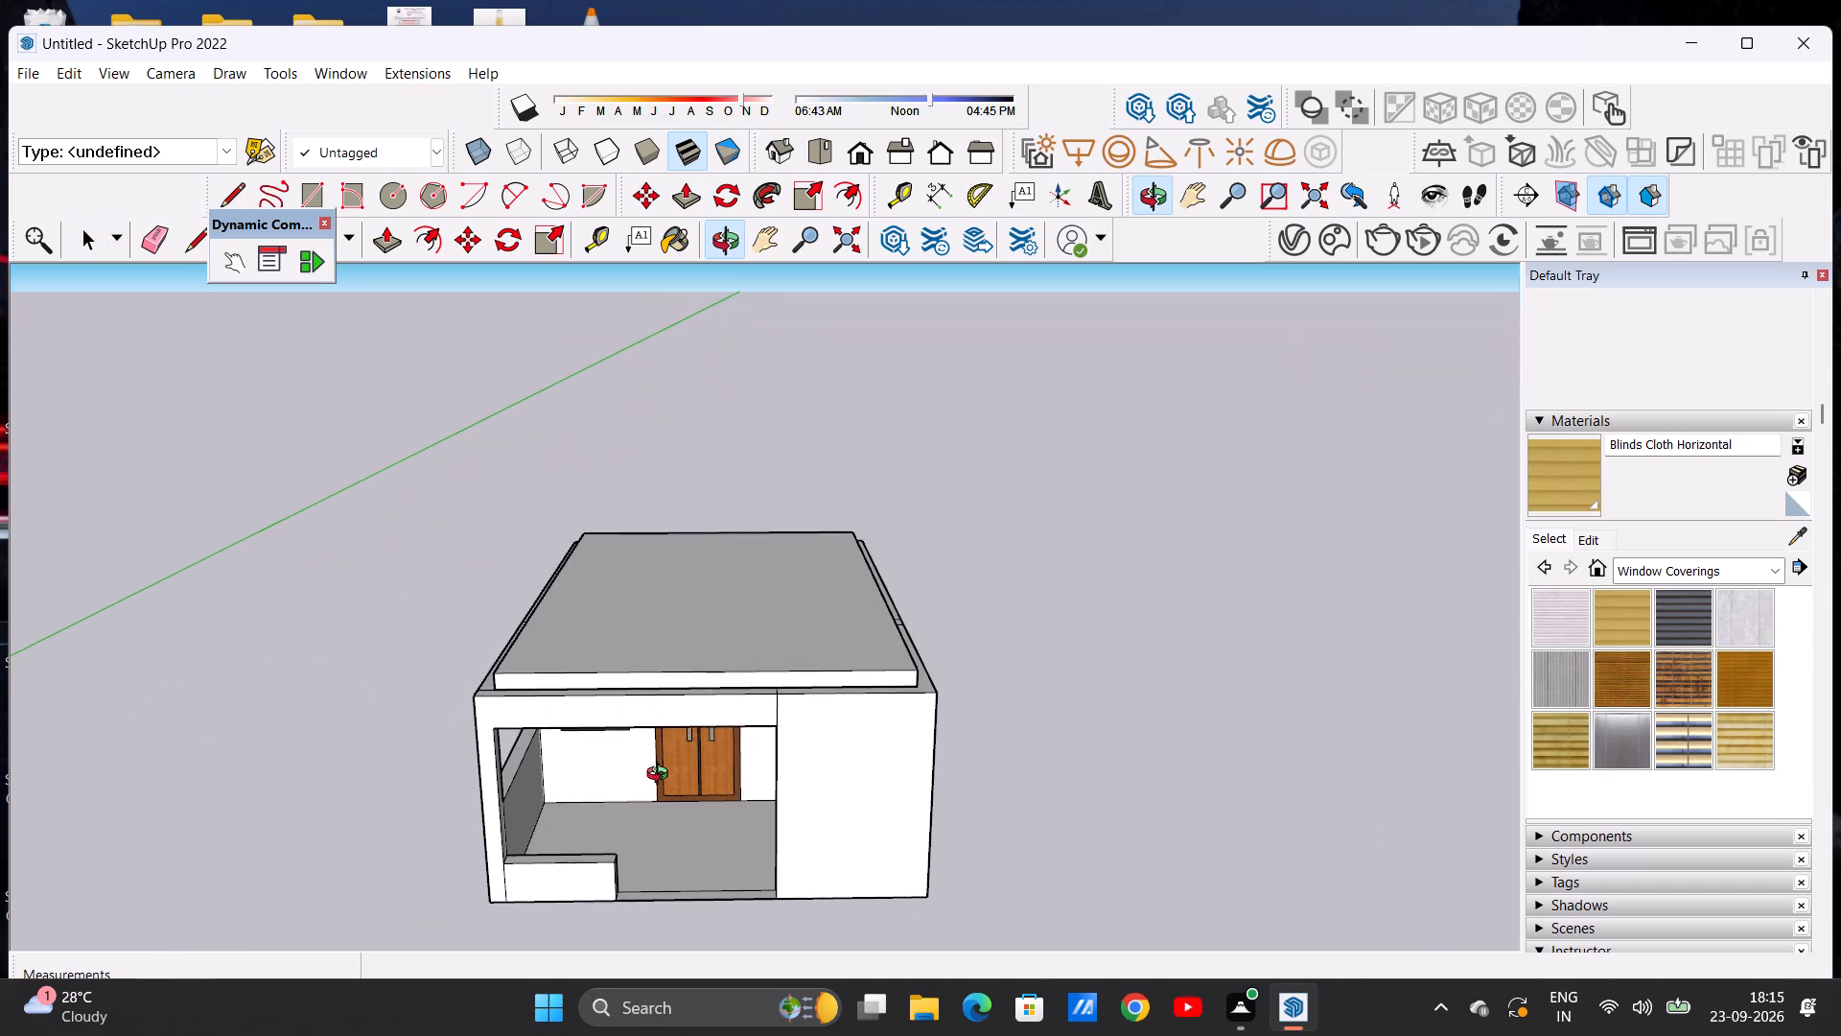
{"action": "middle_click_drag", "start_coordinate": [662, 776], "coordinate": [664, 791]}
{"action": "scroll", "coordinate": [653, 786], "scroll_direction": "down", "scroll_amount": 3}
{"action": "scroll", "coordinate": [706, 701], "scroll_direction": "up", "scroll_amount": 9}
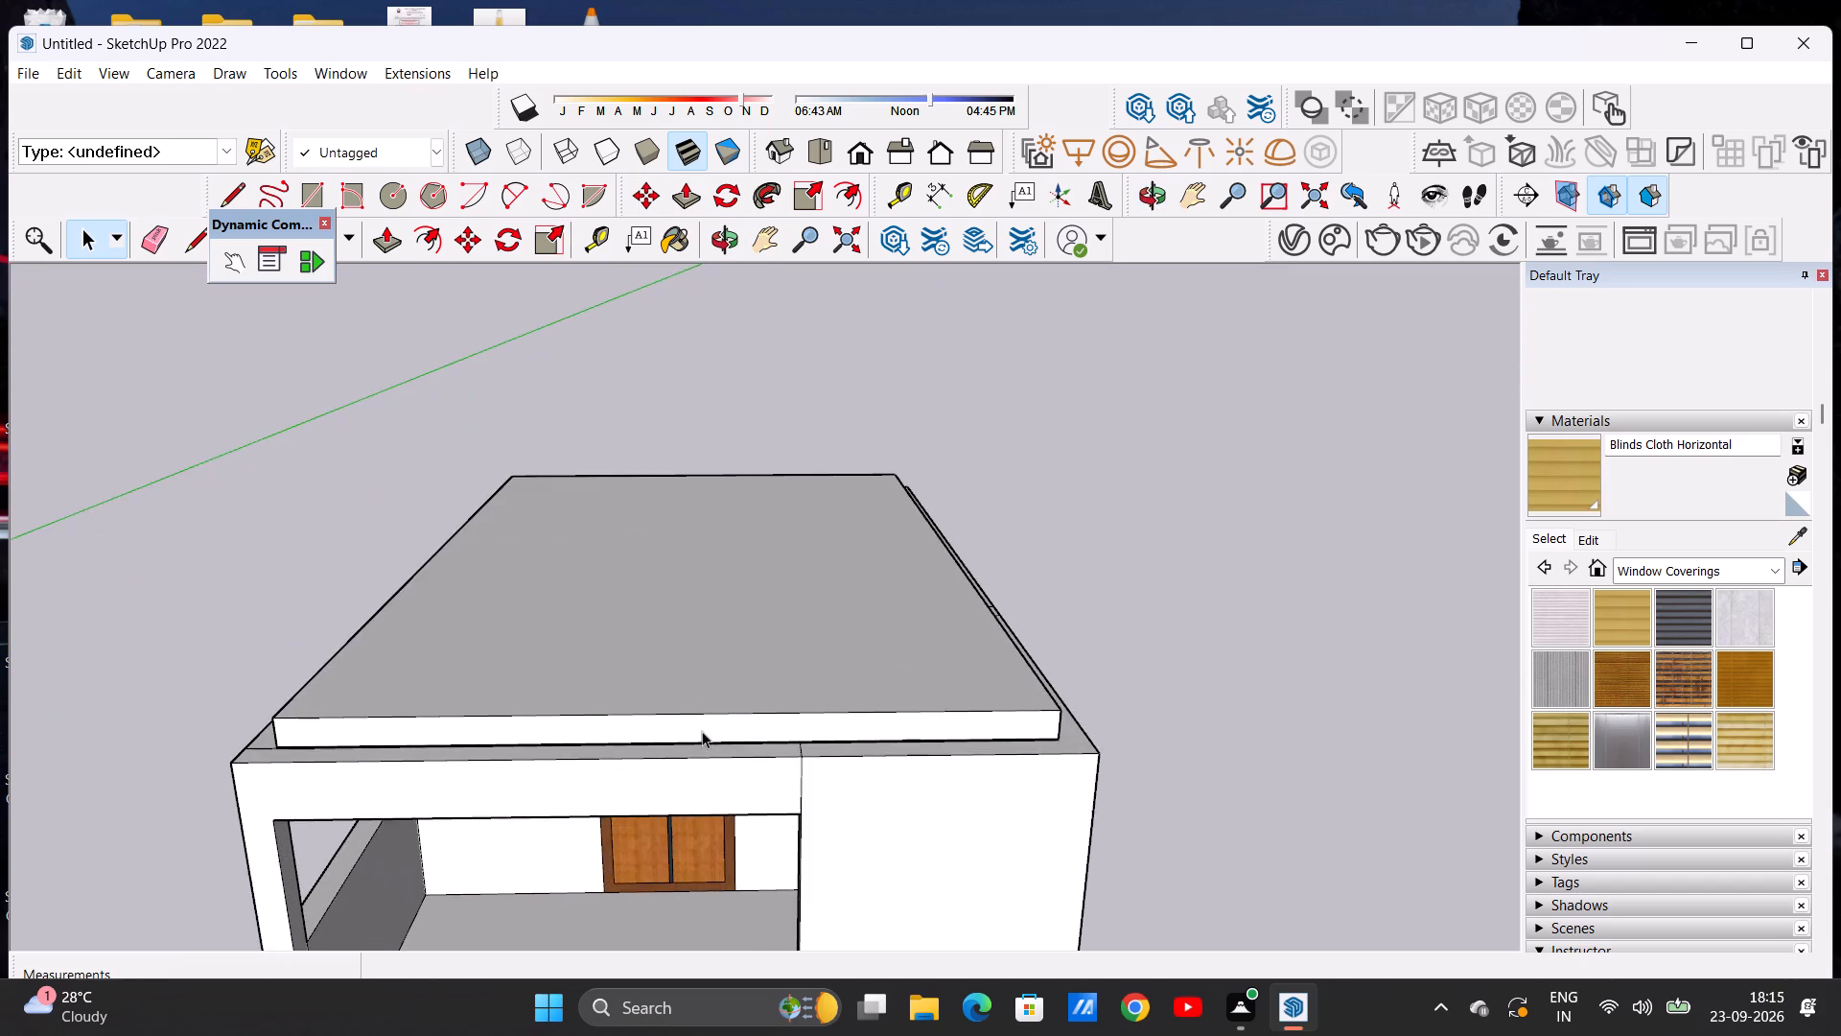
{"action": "middle_click_drag", "start_coordinate": [701, 753], "coordinate": [648, 795]}
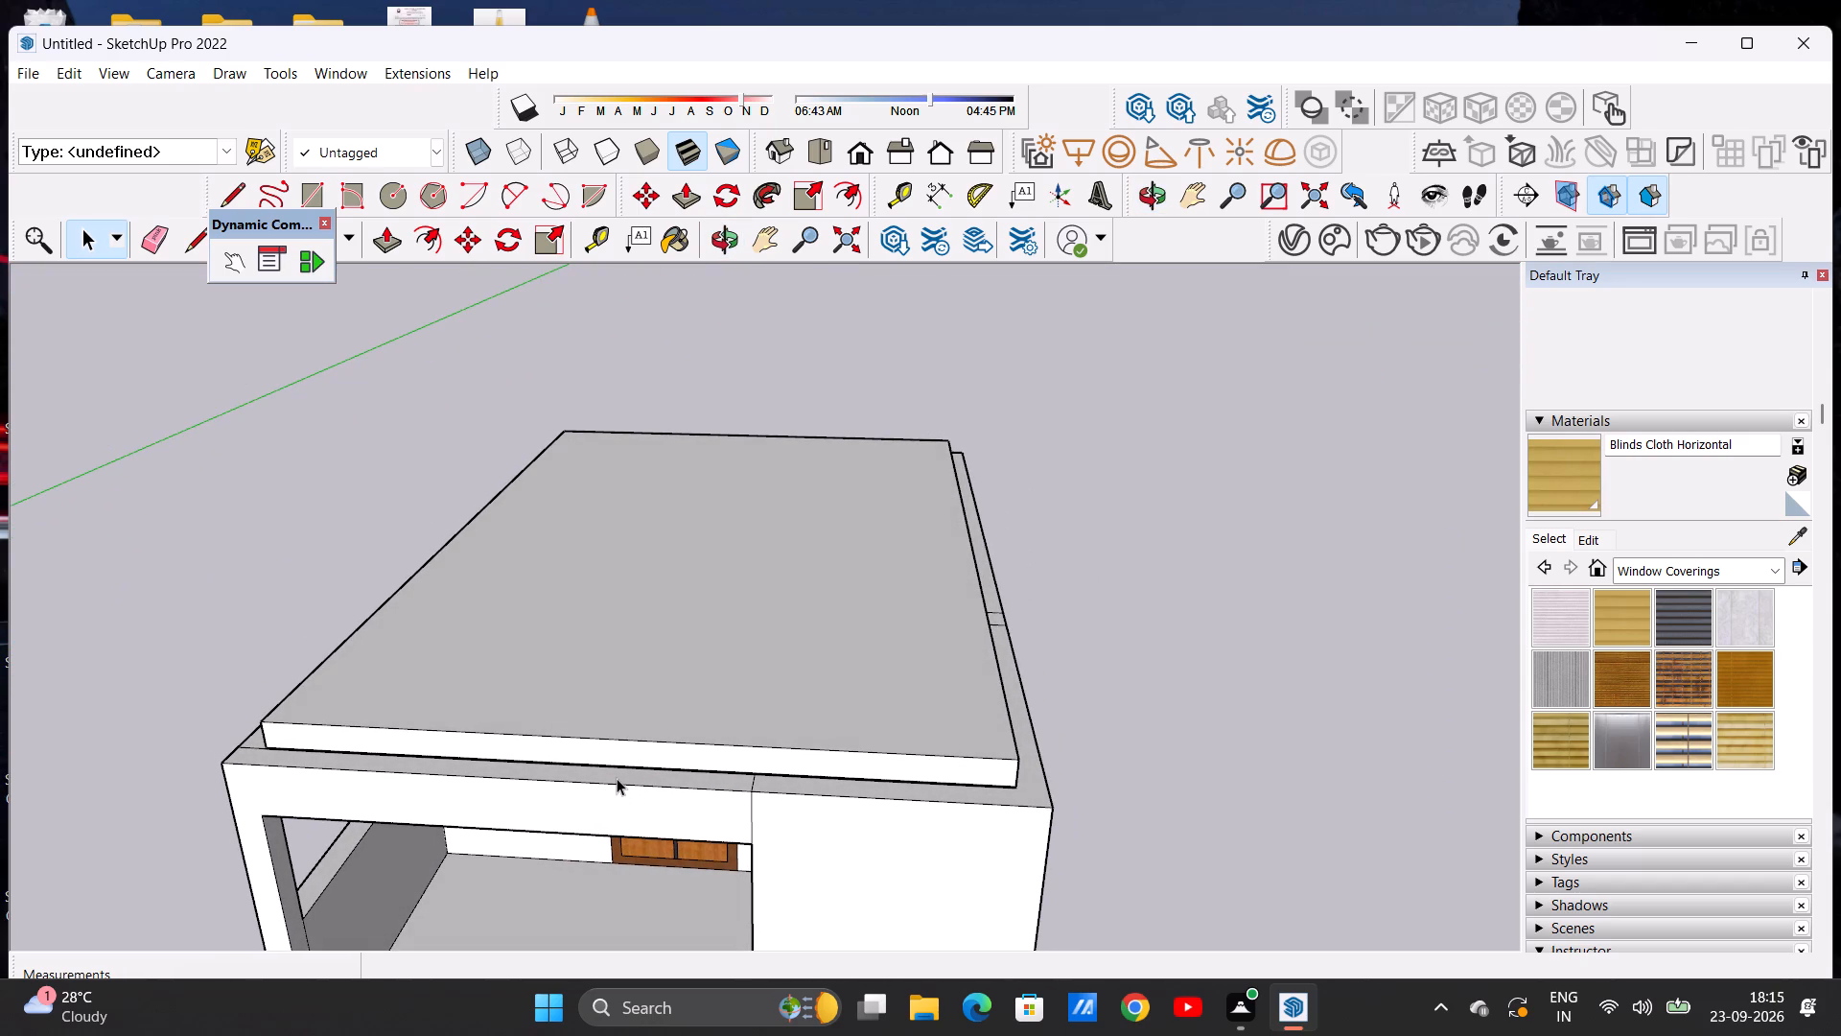
{"action": "scroll", "coordinate": [635, 813], "scroll_direction": "up", "scroll_amount": 1}
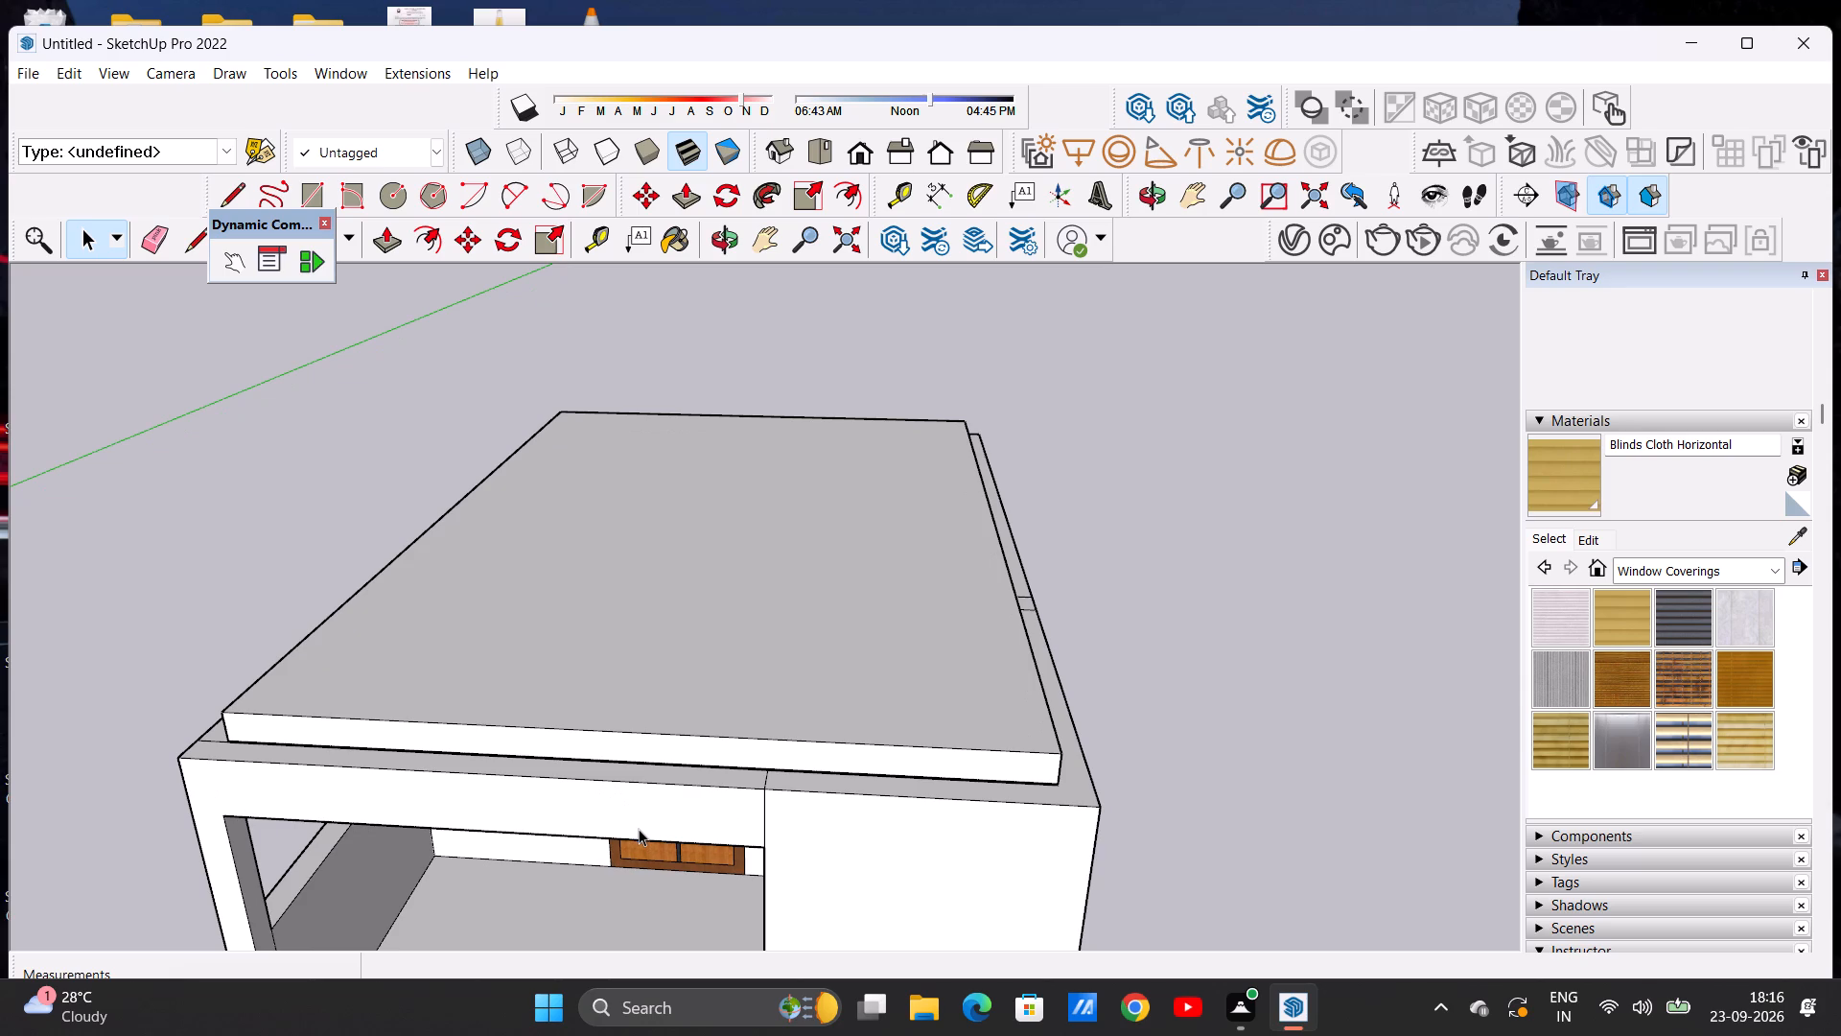
{"action": "middle_click_drag", "start_coordinate": [653, 834], "coordinate": [505, 853]}
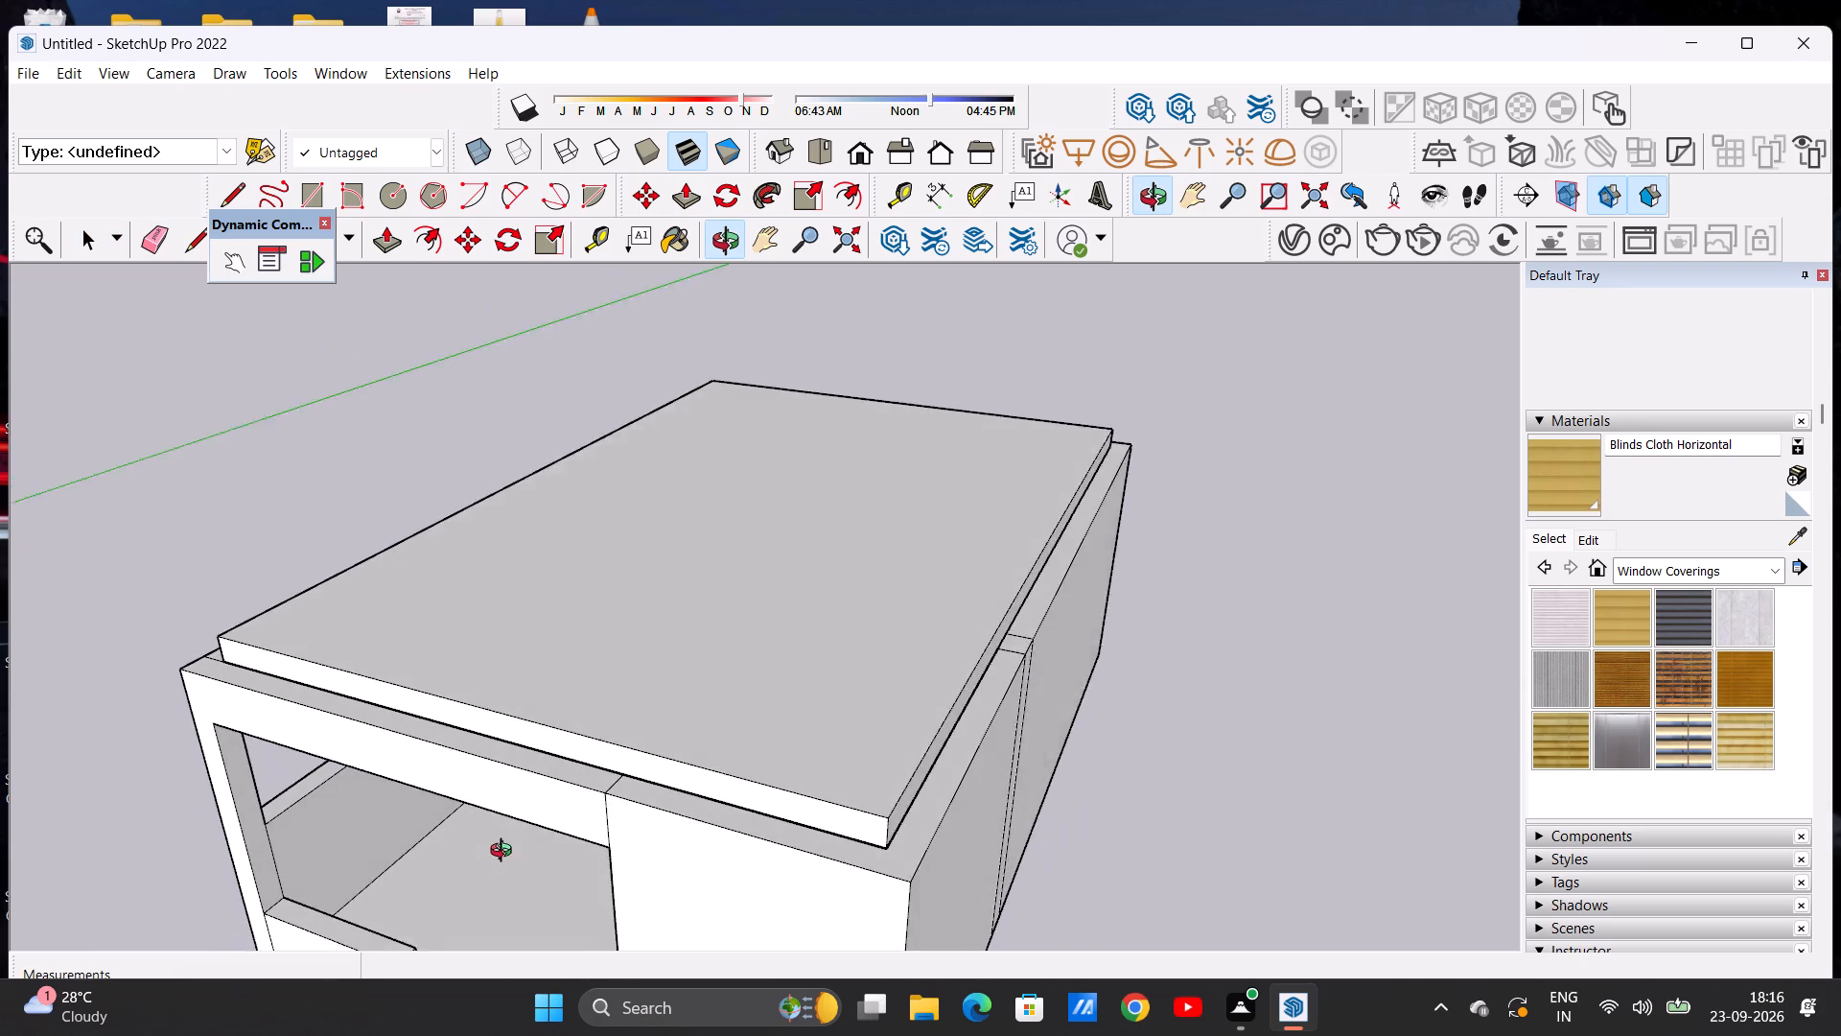
{"action": "middle_click_drag", "start_coordinate": [505, 853], "coordinate": [486, 843]}
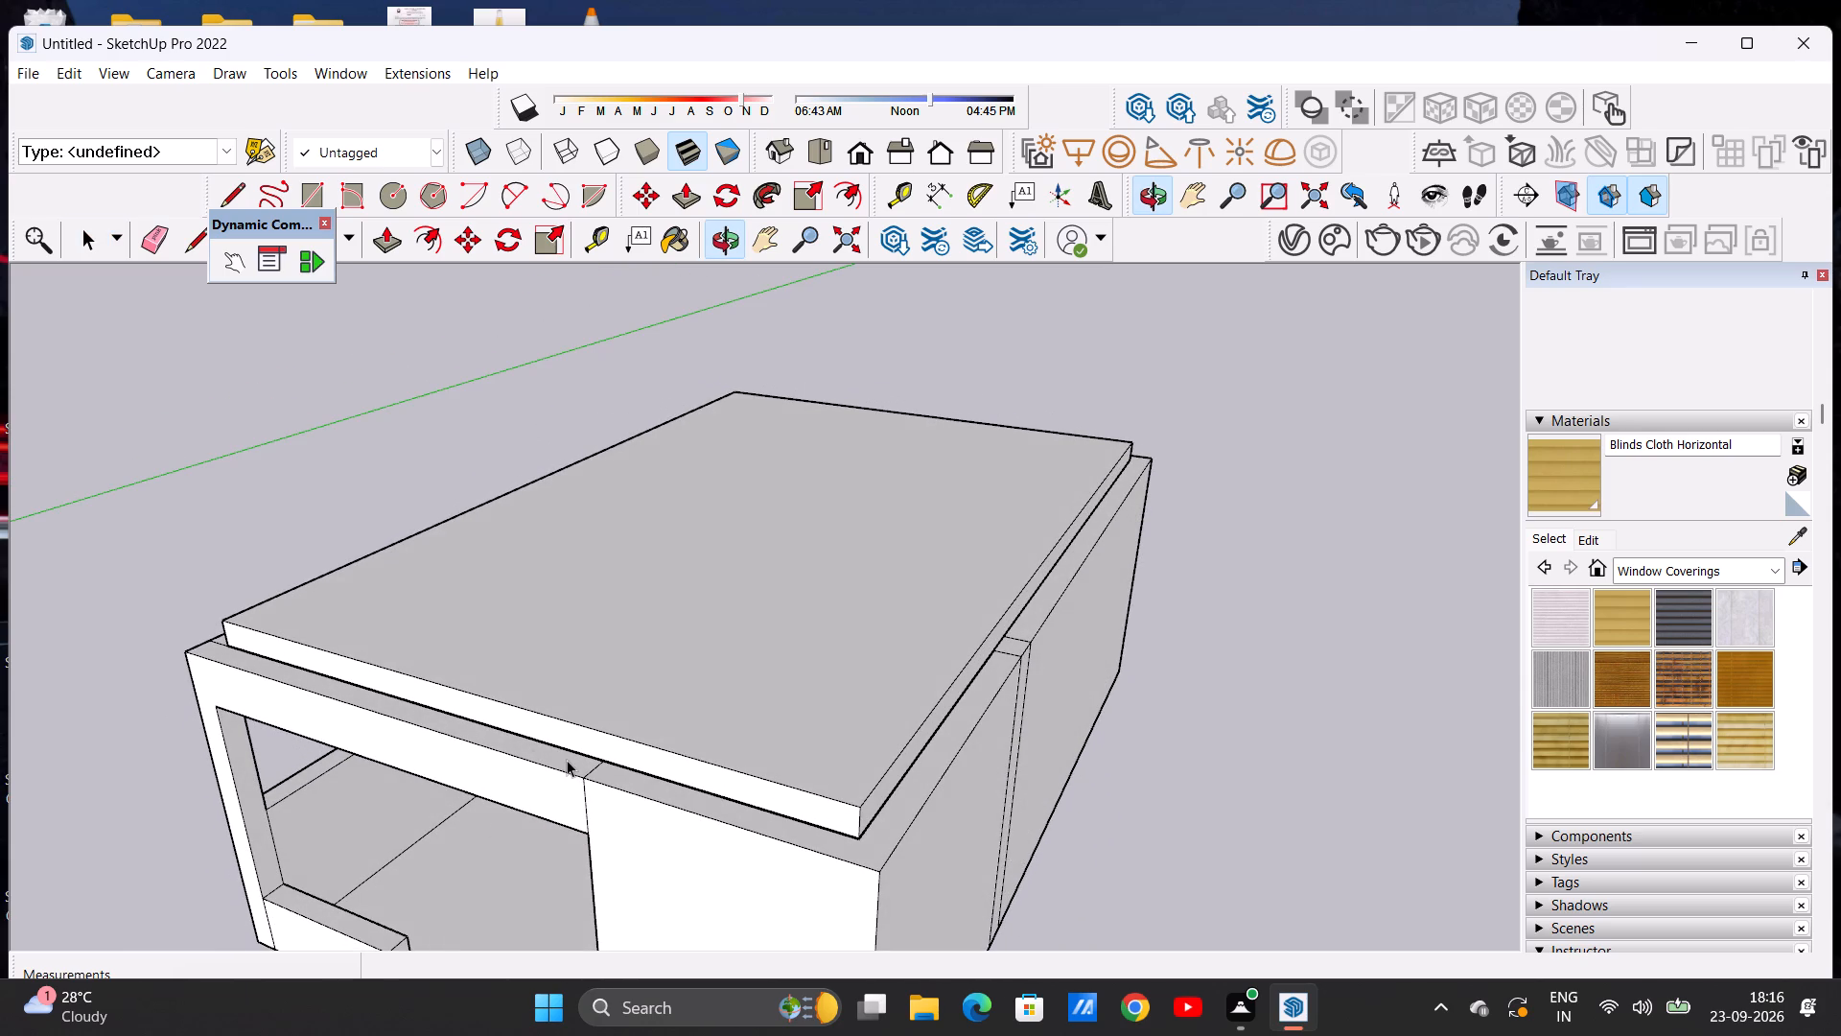
{"action": "scroll", "coordinate": [557, 778], "scroll_direction": "up", "scroll_amount": 1}
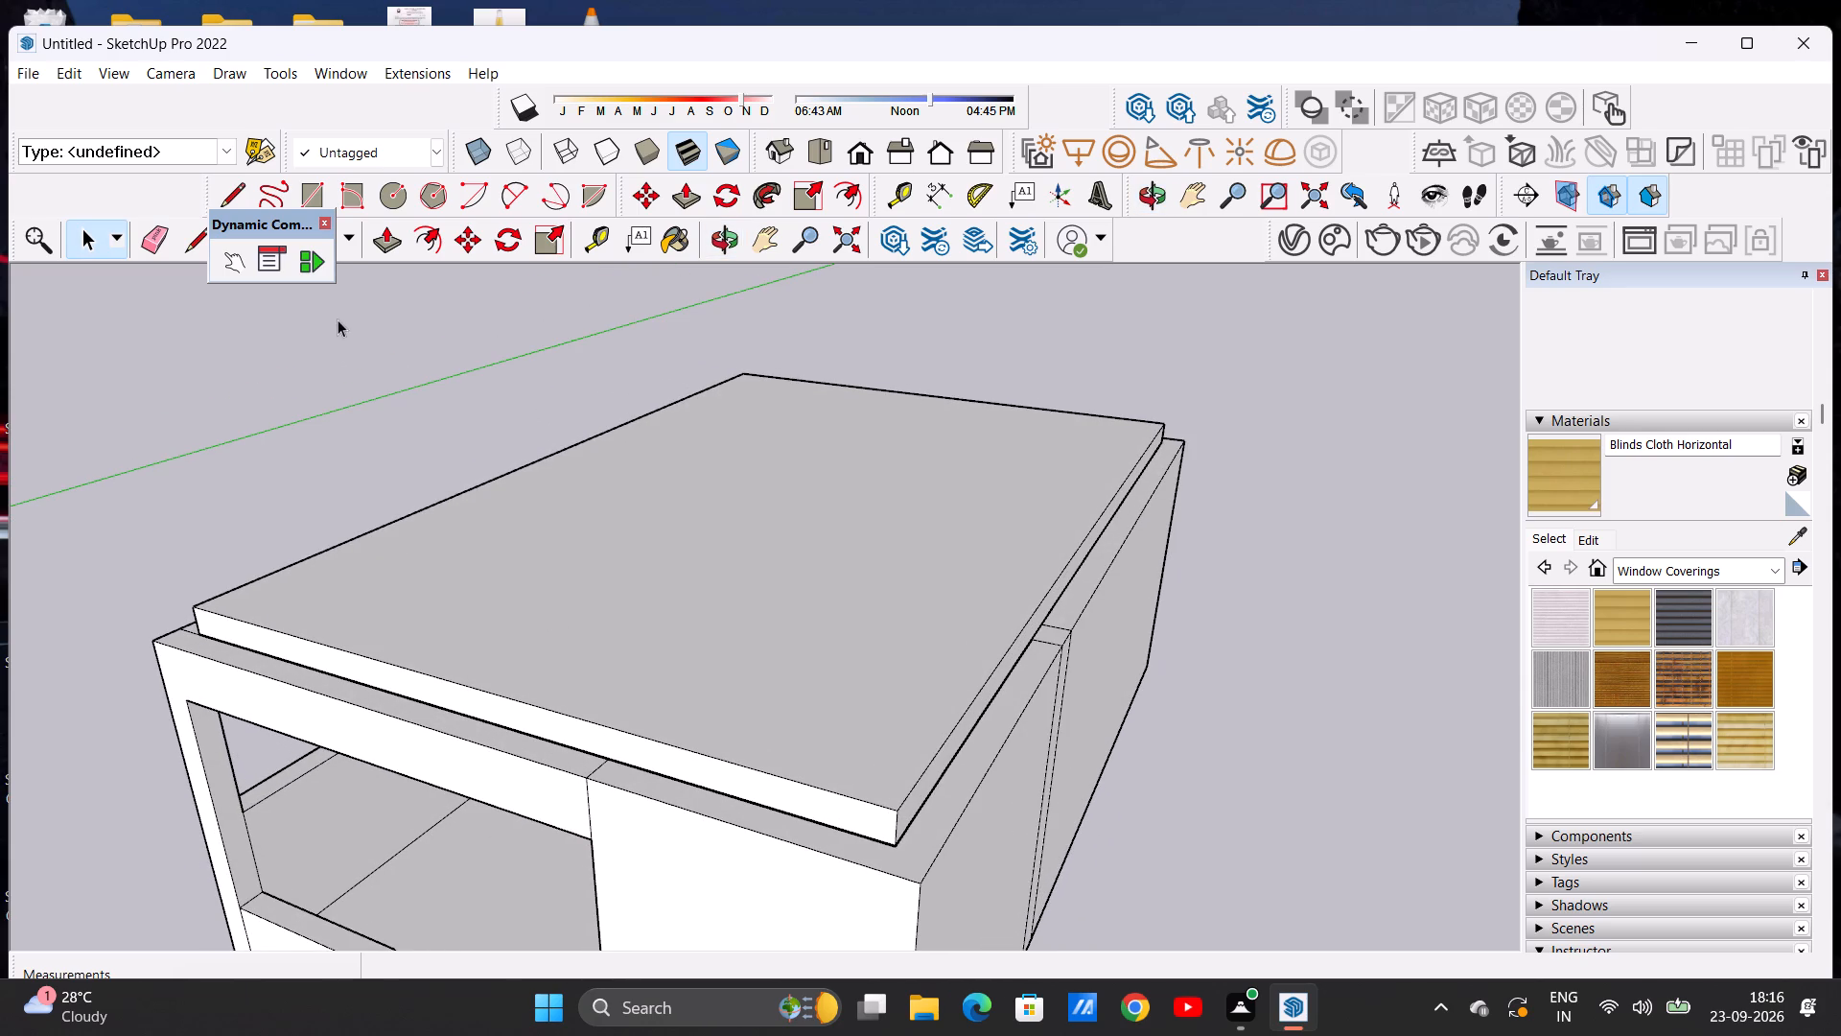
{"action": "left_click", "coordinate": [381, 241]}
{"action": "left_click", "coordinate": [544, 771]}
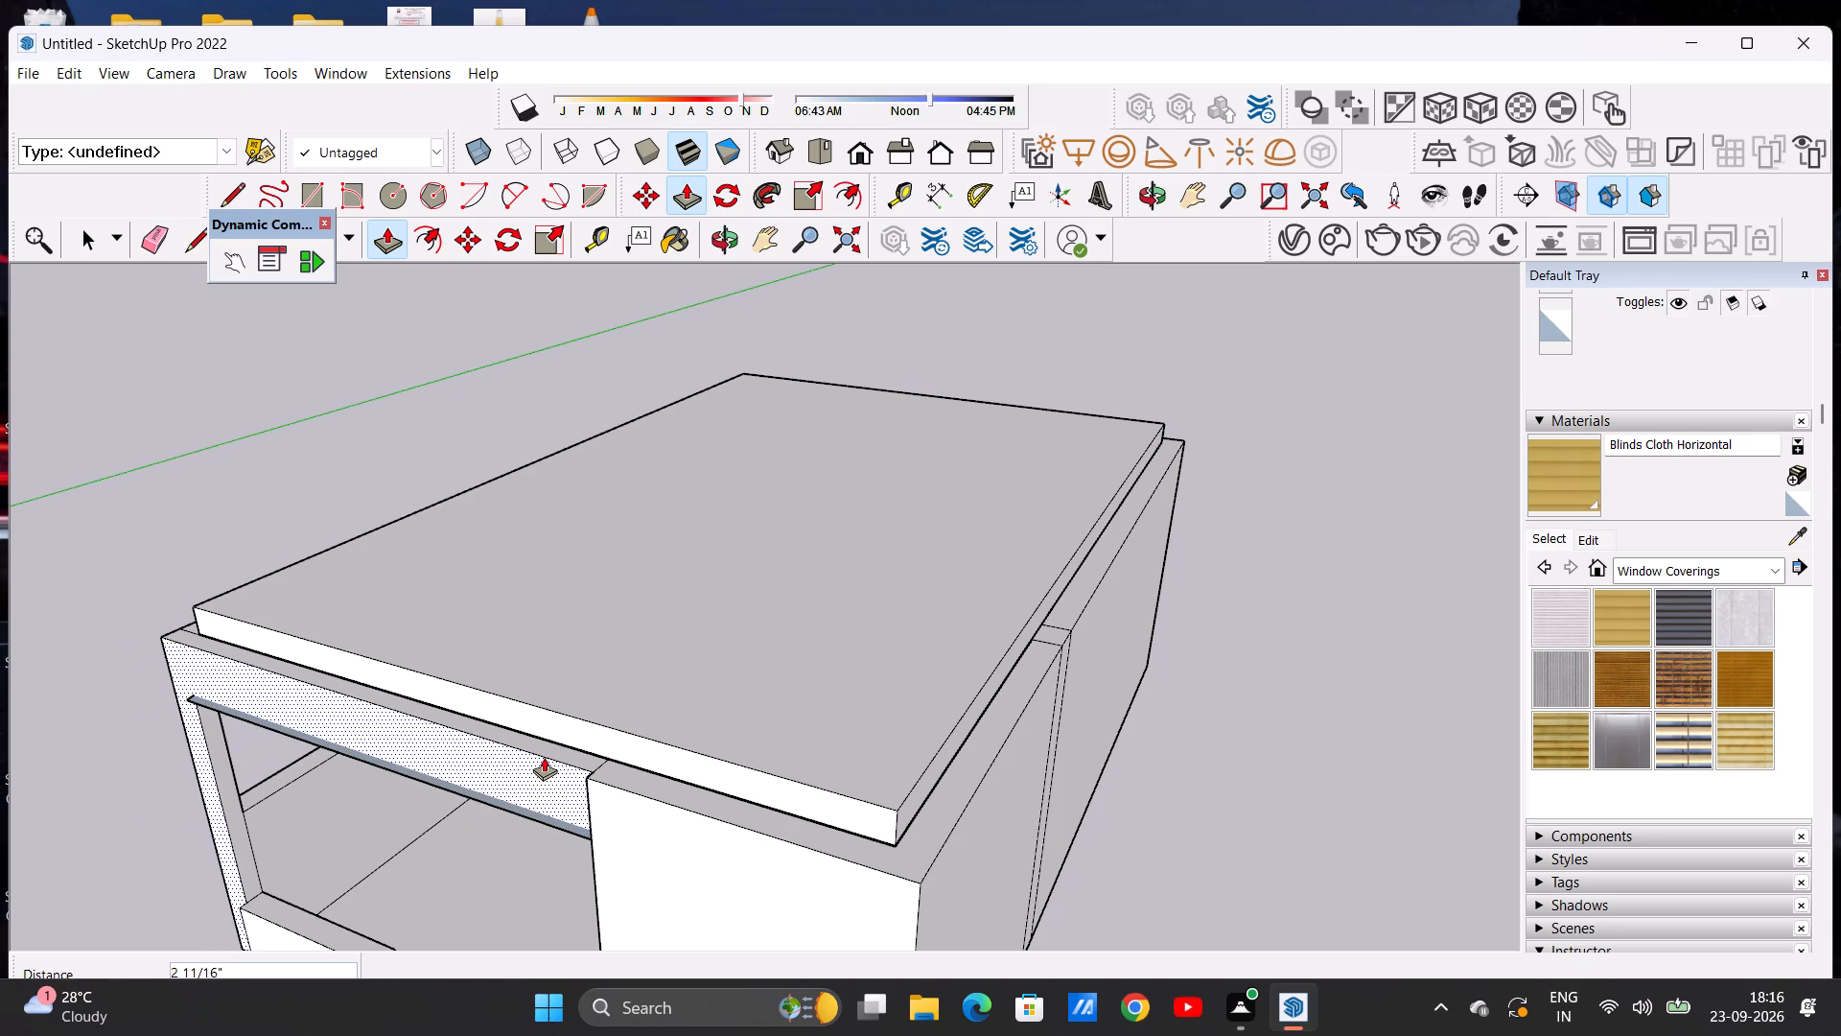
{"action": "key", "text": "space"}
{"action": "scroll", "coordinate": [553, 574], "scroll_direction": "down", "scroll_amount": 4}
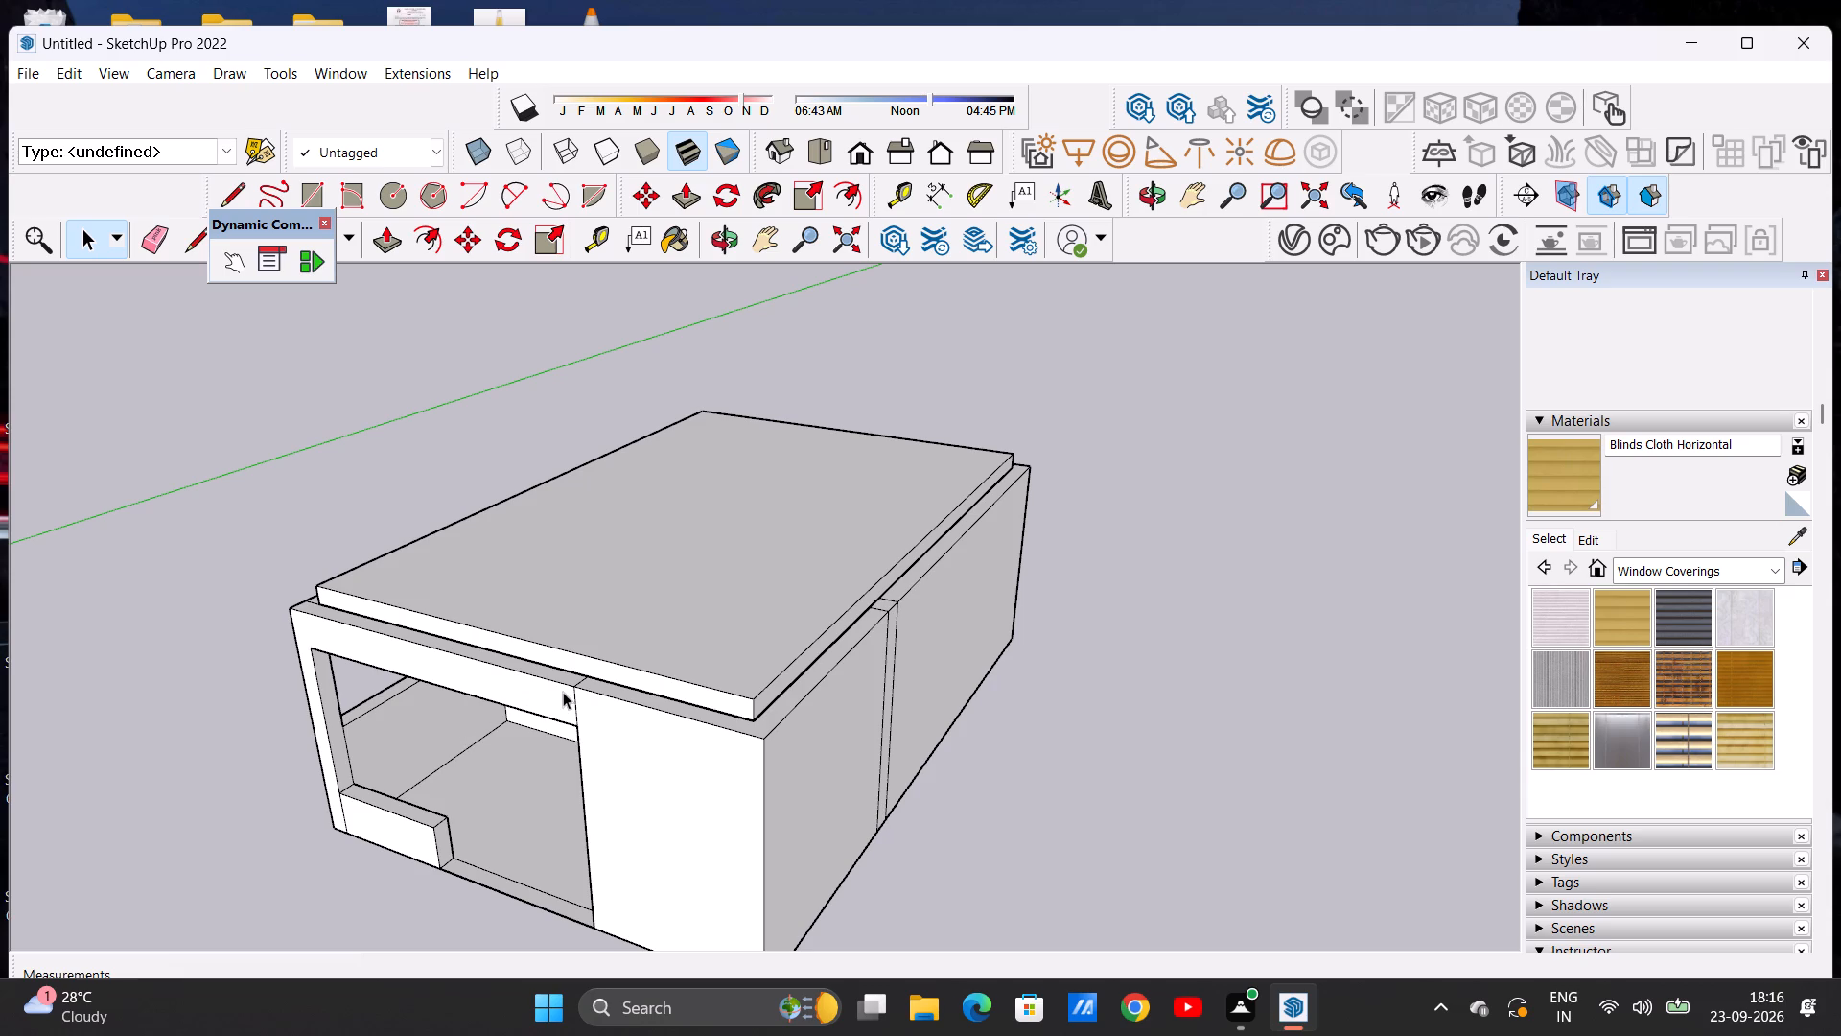
Push/Pull the joined front face of the porch beam and corner post outward by about 1' 2".
{"action": "left_click", "coordinate": [402, 247]}
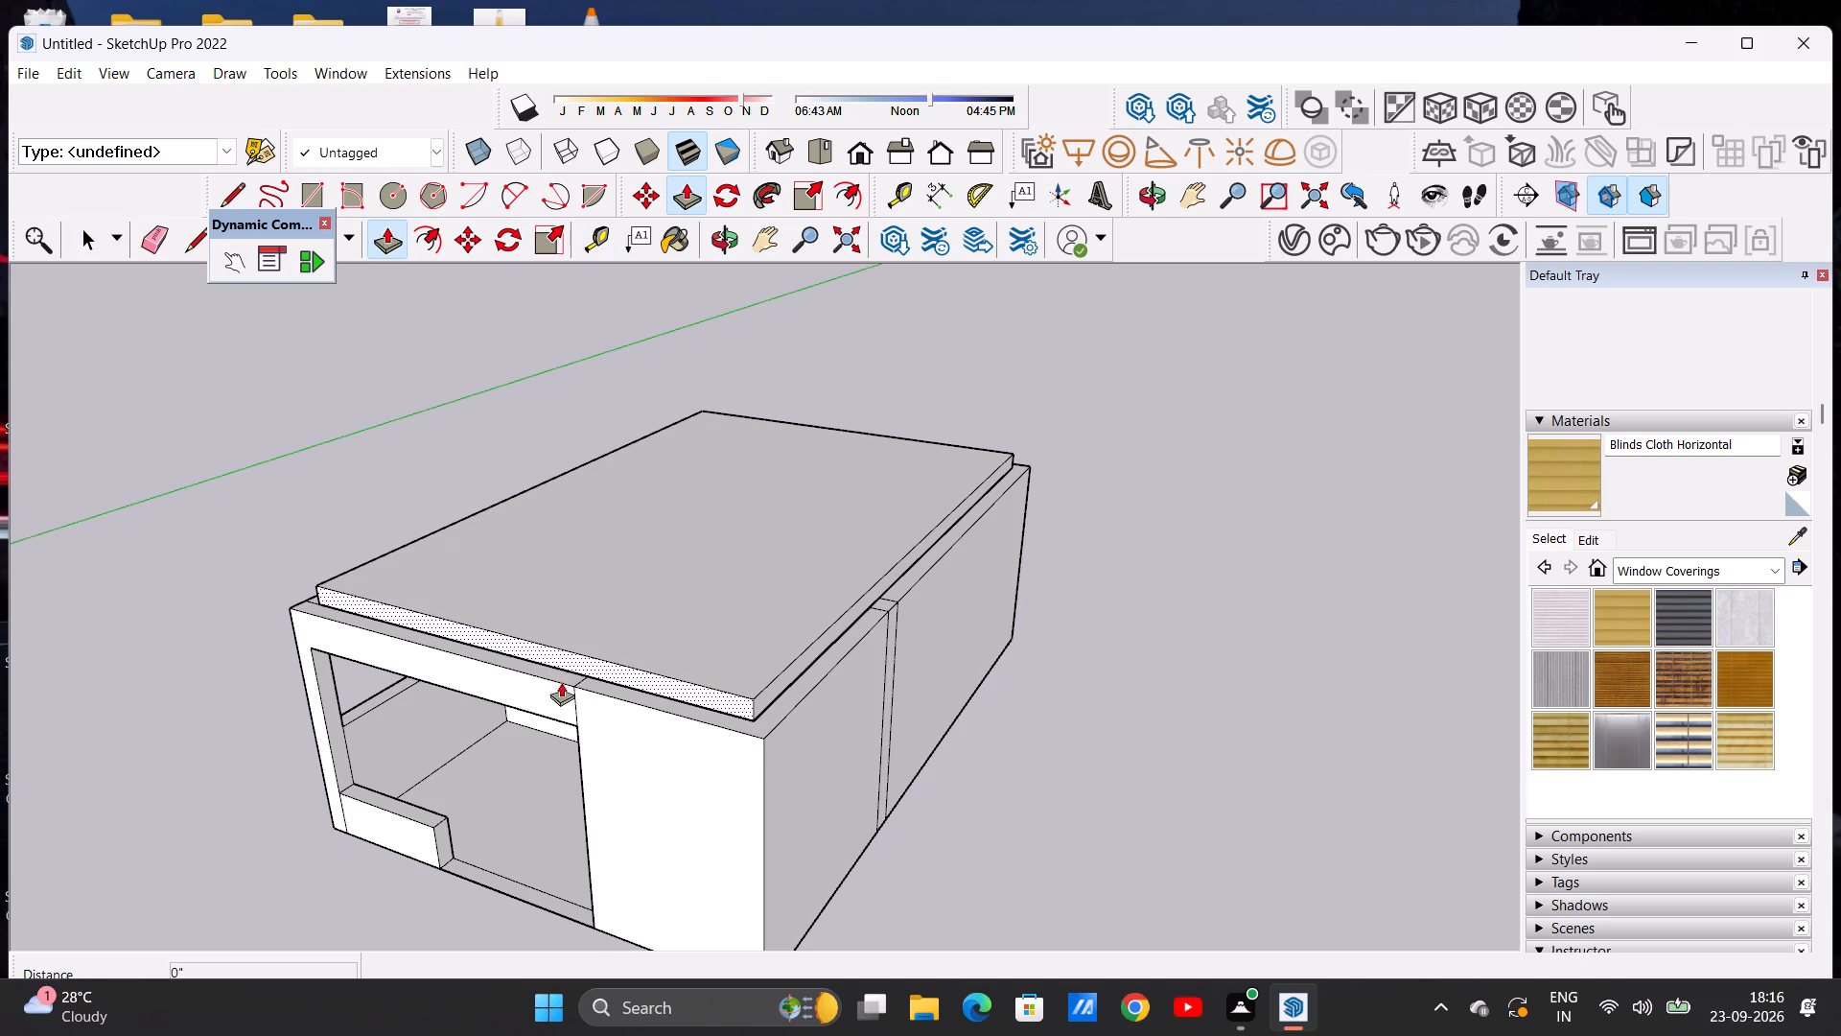
{"action": "left_click", "coordinate": [553, 691]}
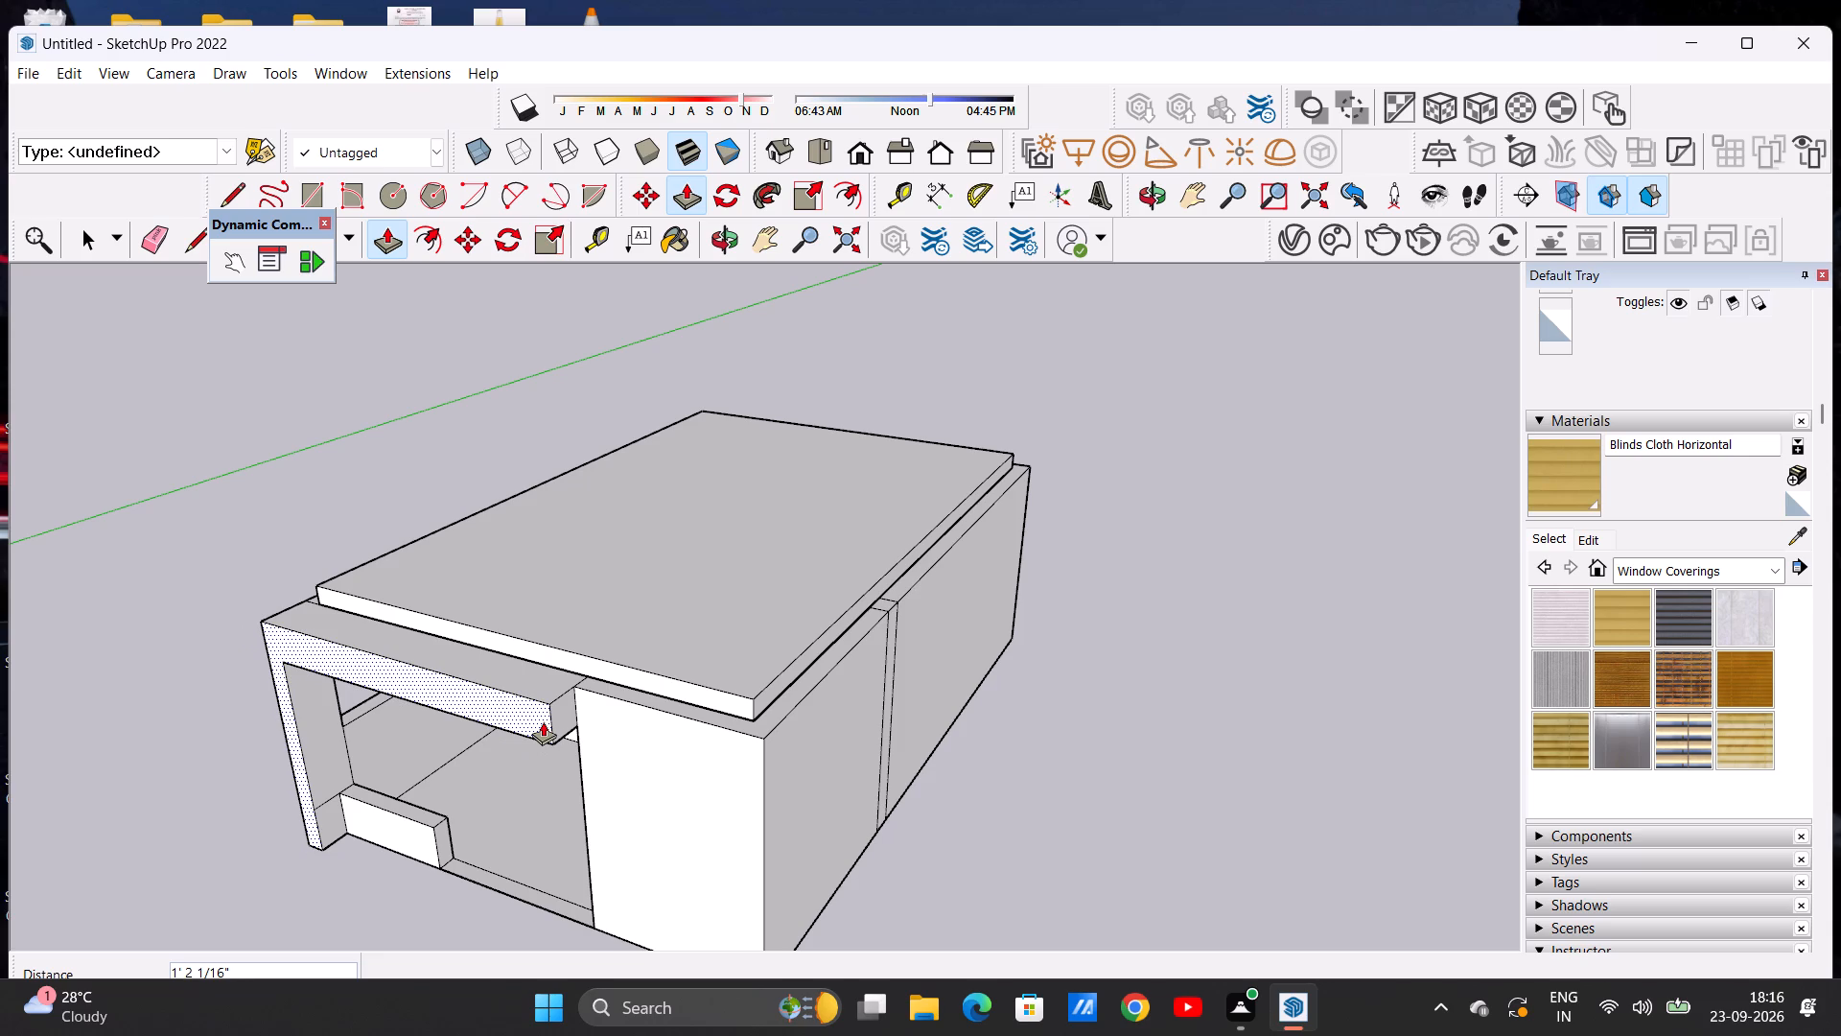
{"action": "left_click", "coordinate": [537, 721]}
{"action": "key", "text": "space"}
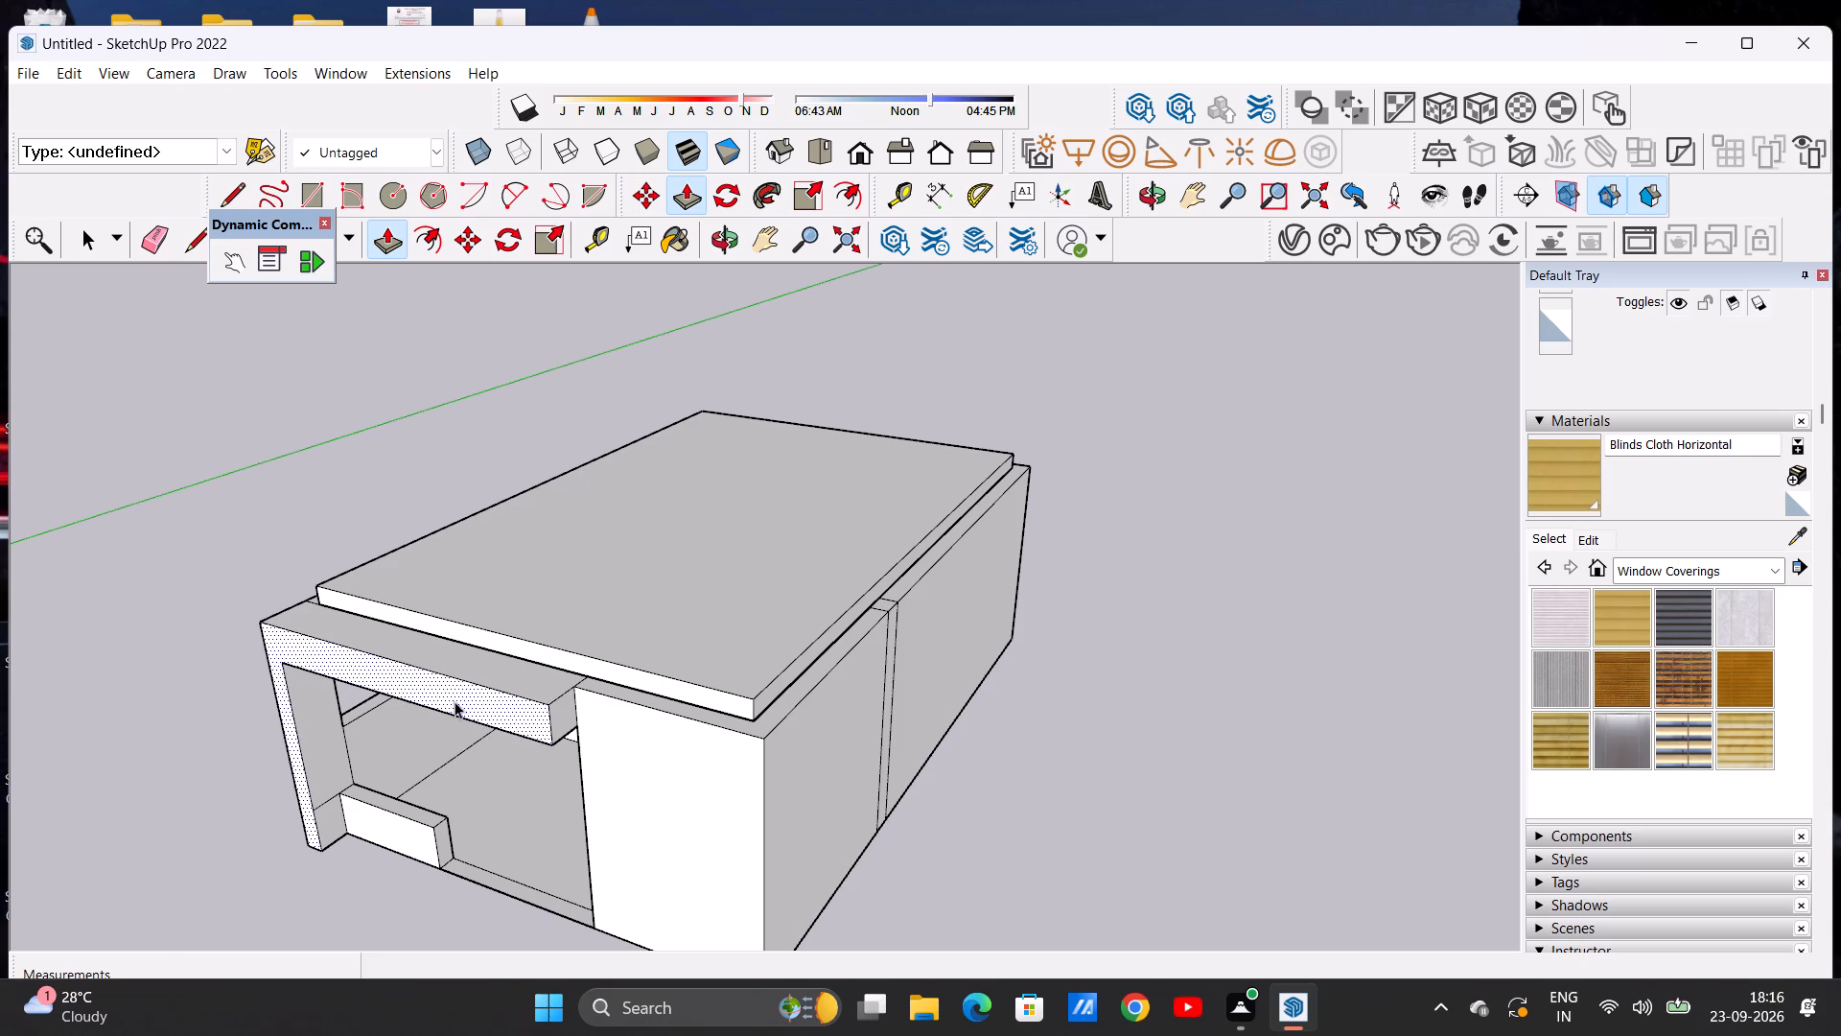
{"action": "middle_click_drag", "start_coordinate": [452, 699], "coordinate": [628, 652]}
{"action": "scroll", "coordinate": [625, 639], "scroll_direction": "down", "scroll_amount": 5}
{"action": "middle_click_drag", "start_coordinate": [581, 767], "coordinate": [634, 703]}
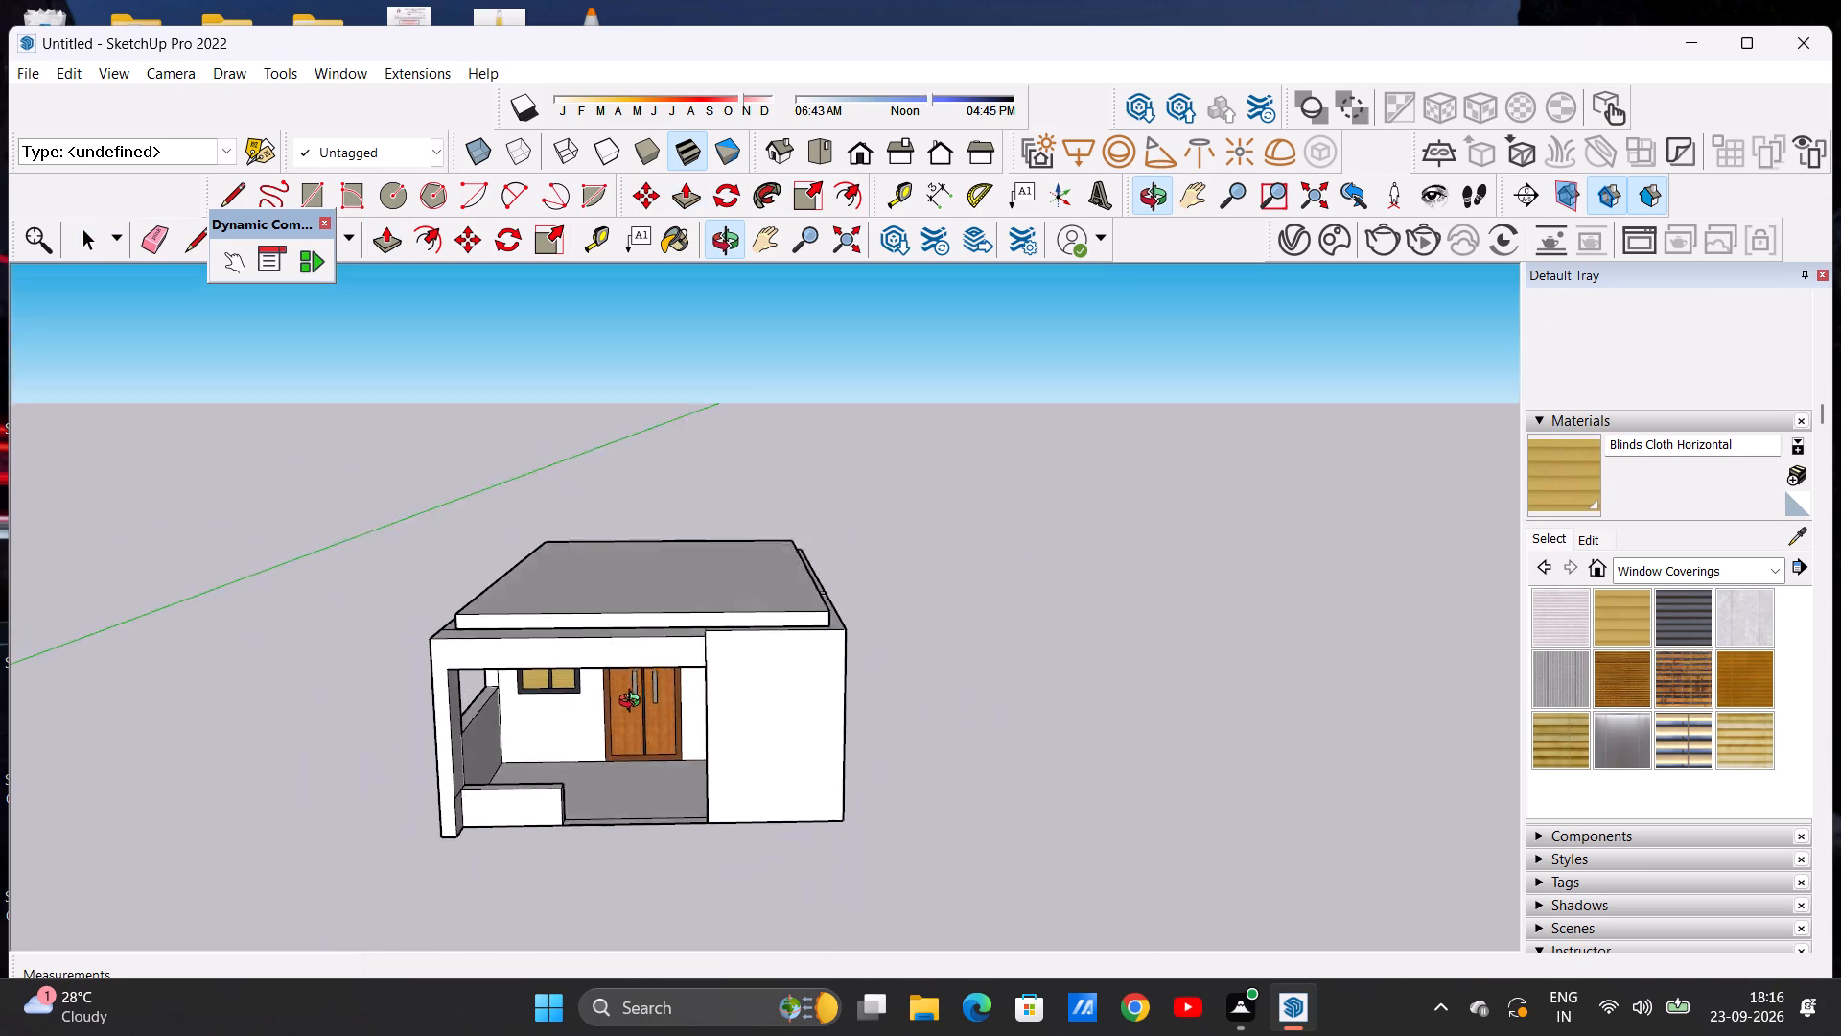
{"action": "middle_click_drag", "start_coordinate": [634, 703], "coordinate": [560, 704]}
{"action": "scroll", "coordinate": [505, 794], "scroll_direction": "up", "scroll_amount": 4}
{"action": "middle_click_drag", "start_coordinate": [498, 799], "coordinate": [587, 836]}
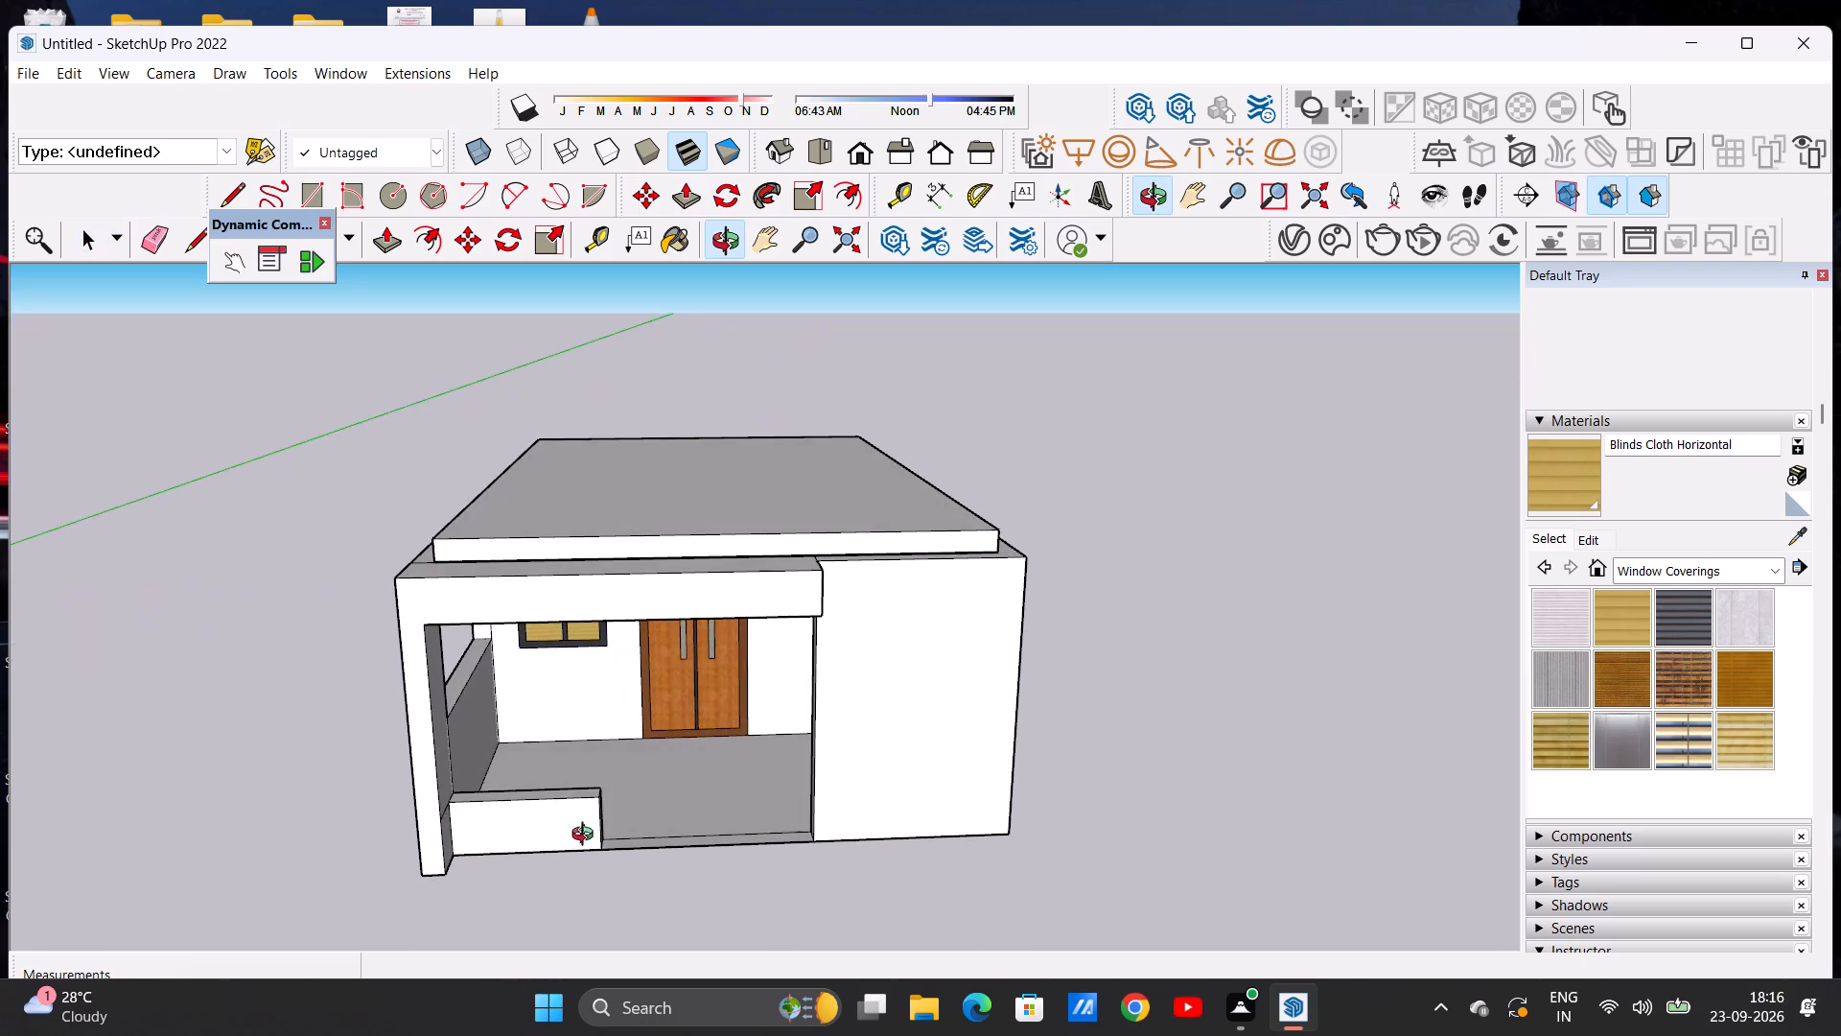
Examine the extended porch beam, corner post and entrance opening from the front and above.
{"action": "middle_click_drag", "start_coordinate": [587, 836], "coordinate": [568, 790]}
{"action": "scroll", "coordinate": [558, 848], "scroll_direction": "up", "scroll_amount": 2}
{"action": "scroll", "coordinate": [544, 822], "scroll_direction": "down", "scroll_amount": 5}
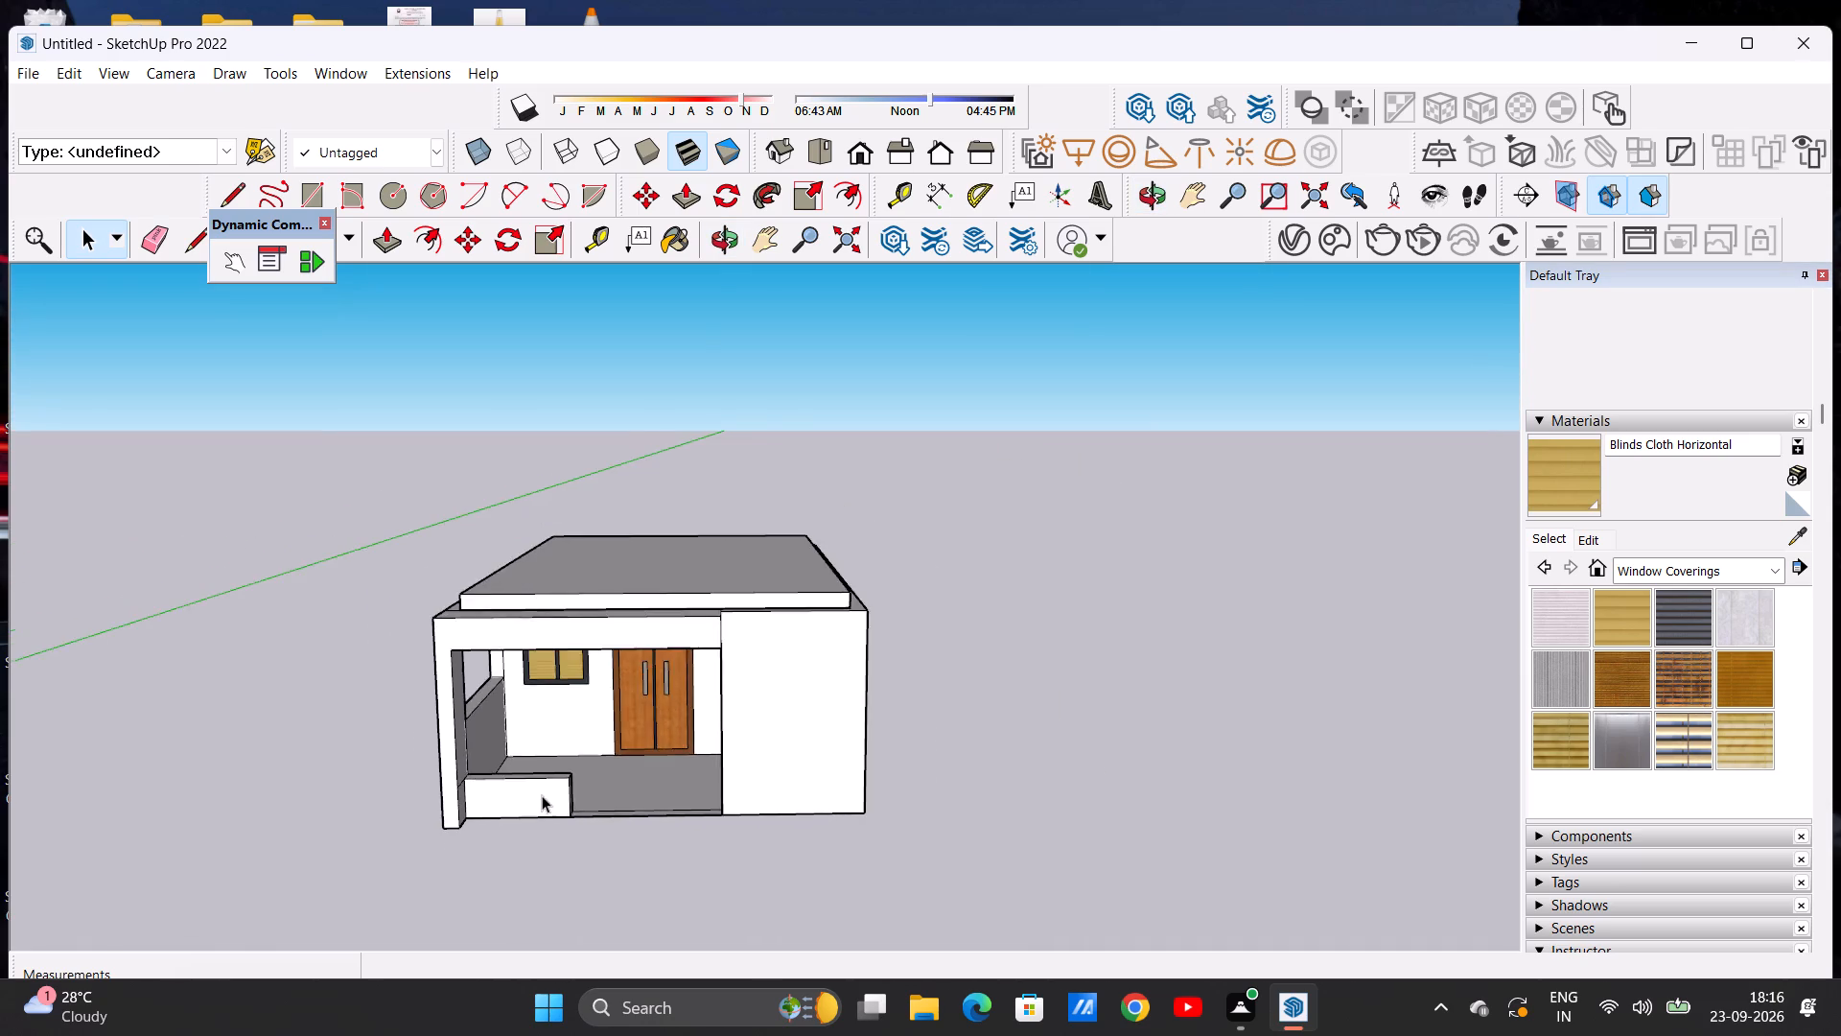
{"action": "scroll", "coordinate": [542, 795], "scroll_direction": "down", "scroll_amount": 1}
{"action": "scroll", "coordinate": [589, 800], "scroll_direction": "up", "scroll_amount": 5}
{"action": "scroll", "coordinate": [587, 810], "scroll_direction": "down", "scroll_amount": 6}
{"action": "scroll", "coordinate": [626, 793], "scroll_direction": "up", "scroll_amount": 5}
{"action": "middle_click_drag", "start_coordinate": [629, 825], "coordinate": [627, 912]}
{"action": "scroll", "coordinate": [631, 888], "scroll_direction": "up", "scroll_amount": 3}
{"action": "scroll", "coordinate": [613, 765], "scroll_direction": "down", "scroll_amount": 7}
{"action": "middle_click_drag", "start_coordinate": [618, 868], "coordinate": [611, 811]}
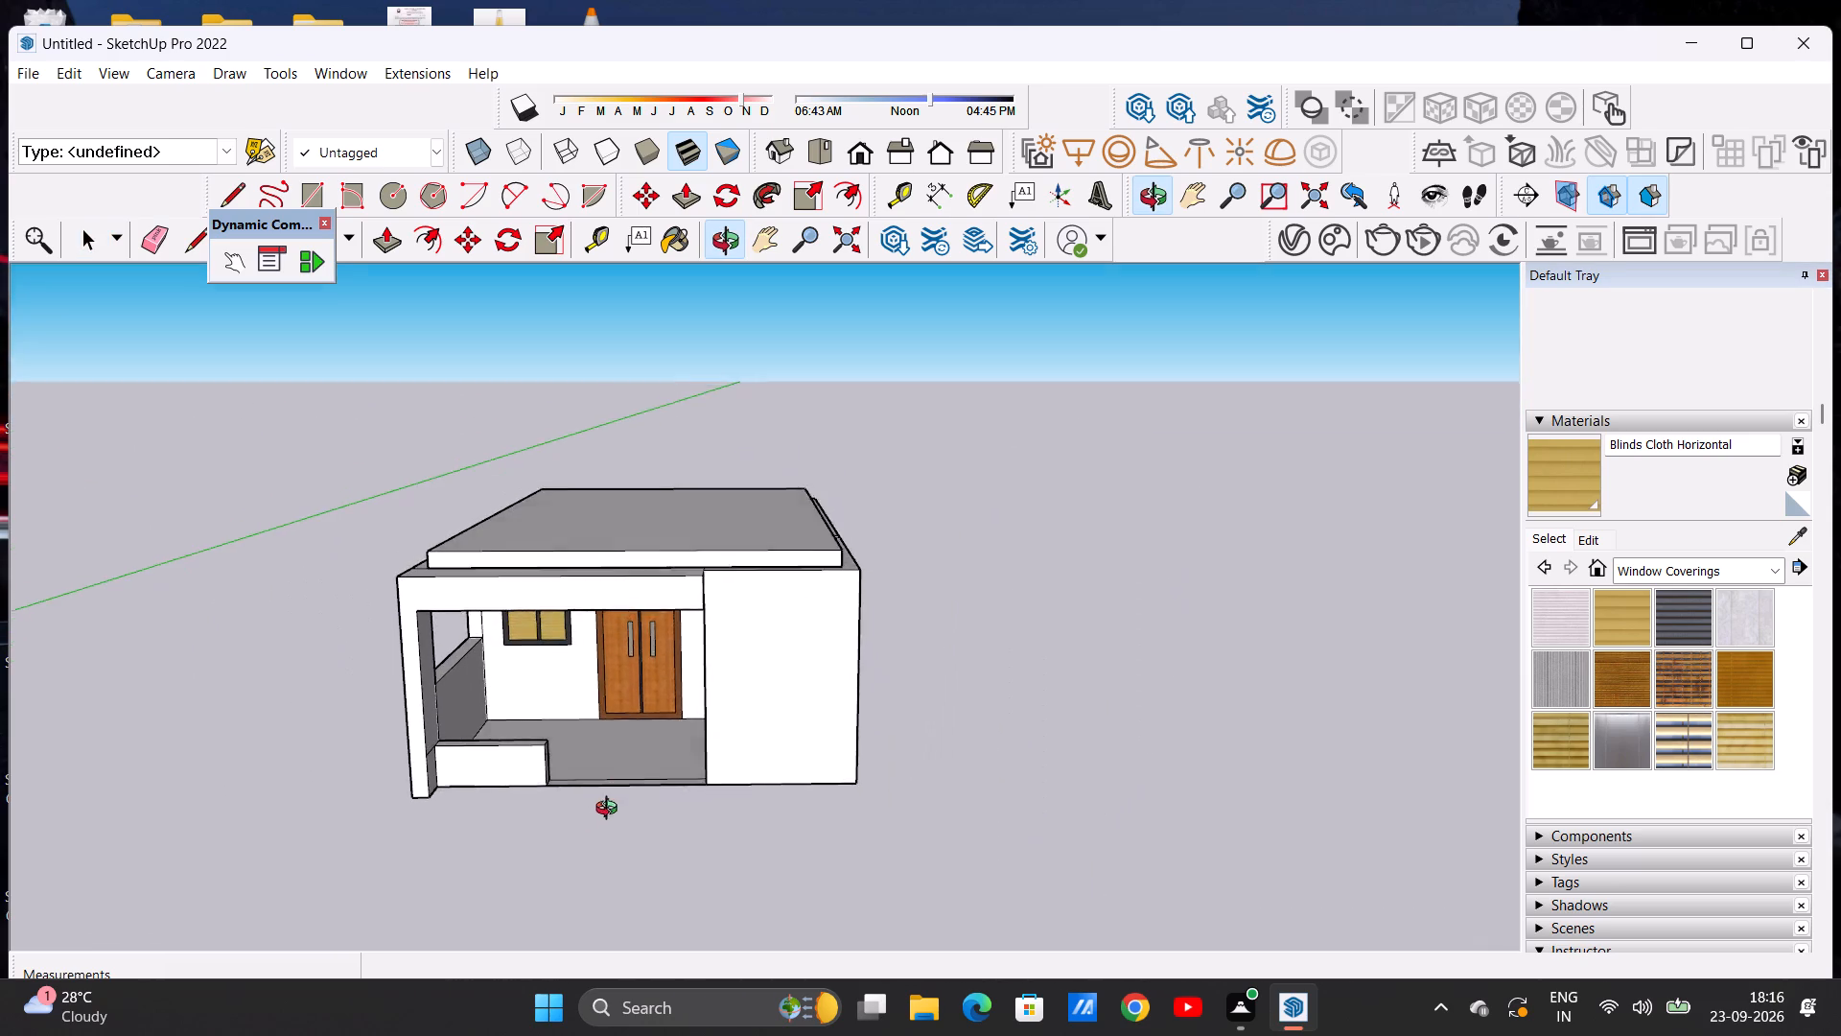
{"action": "middle_click_drag", "start_coordinate": [611, 811], "coordinate": [607, 818]}
{"action": "scroll", "coordinate": [618, 800], "scroll_direction": "up", "scroll_amount": 5}
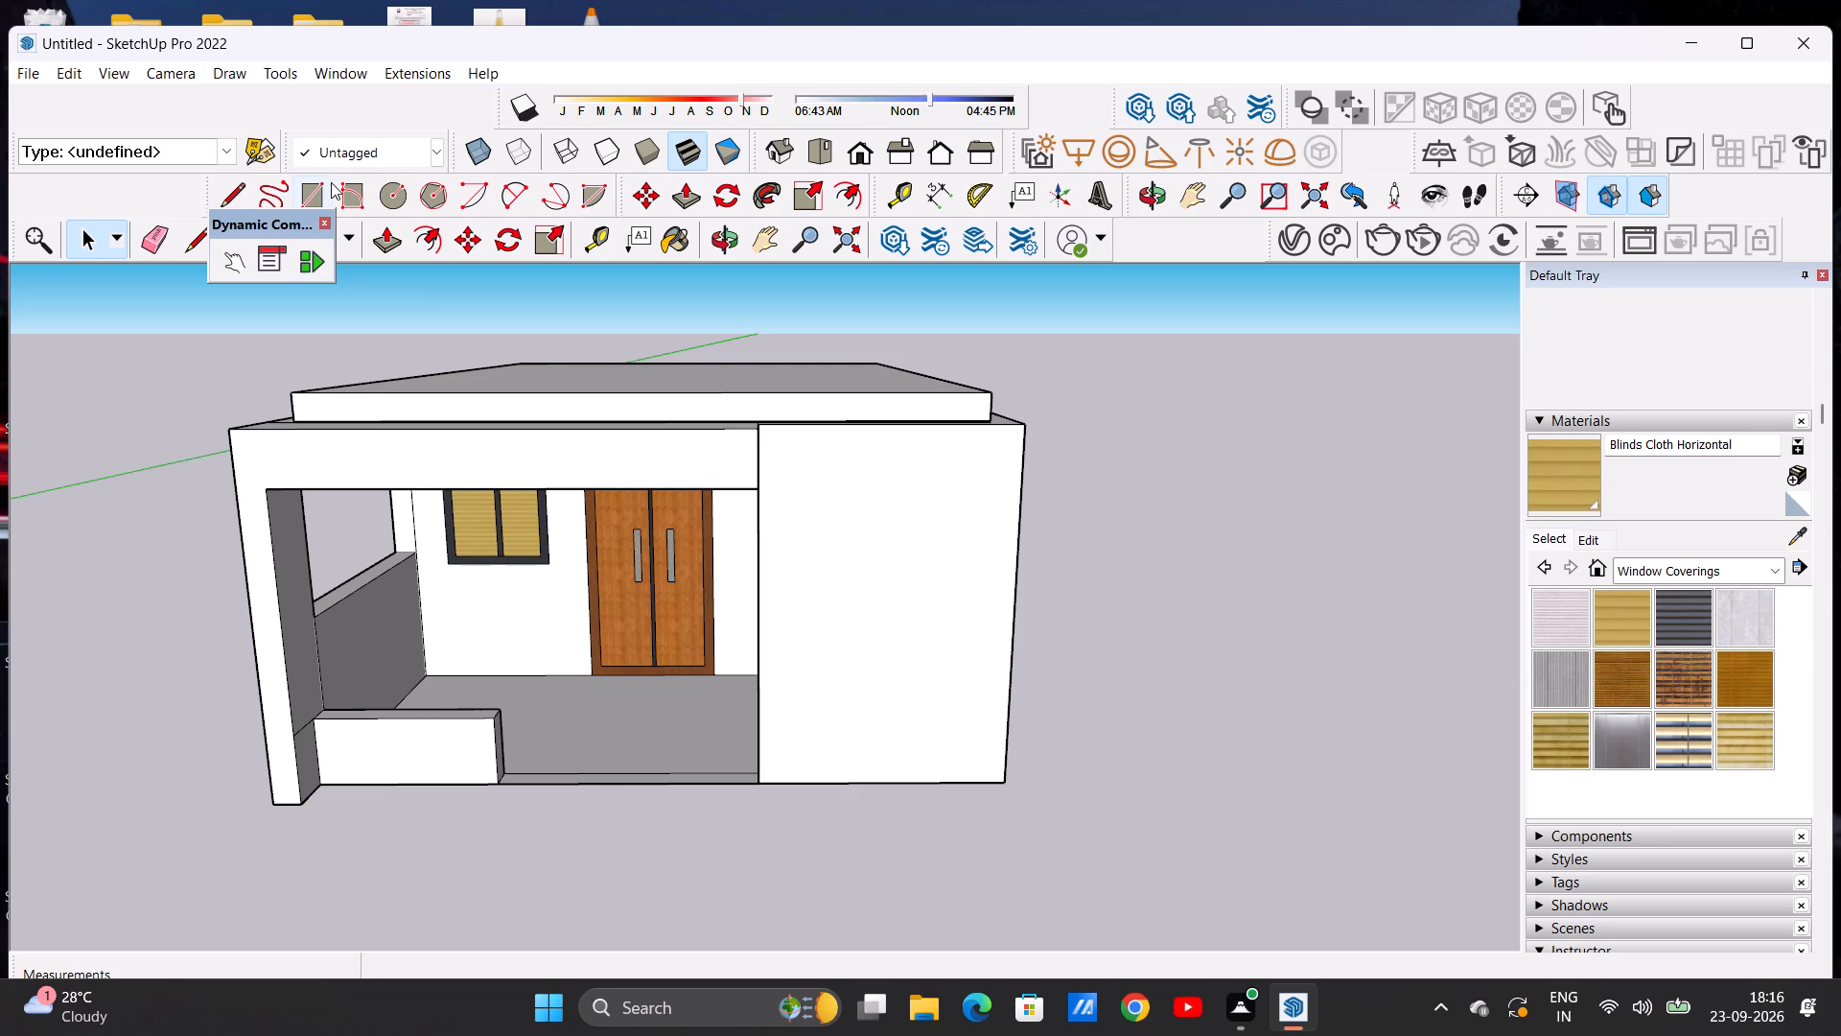
Draw a ground rectangle about 7' 4" by 5' 8 9/16" outward from the porch entrance, between the low parapet and the room wall.
{"action": "left_click", "coordinate": [314, 196]}
{"action": "scroll", "coordinate": [724, 740], "scroll_direction": "down", "scroll_amount": 5}
{"action": "scroll", "coordinate": [642, 759], "scroll_direction": "up", "scroll_amount": 4}
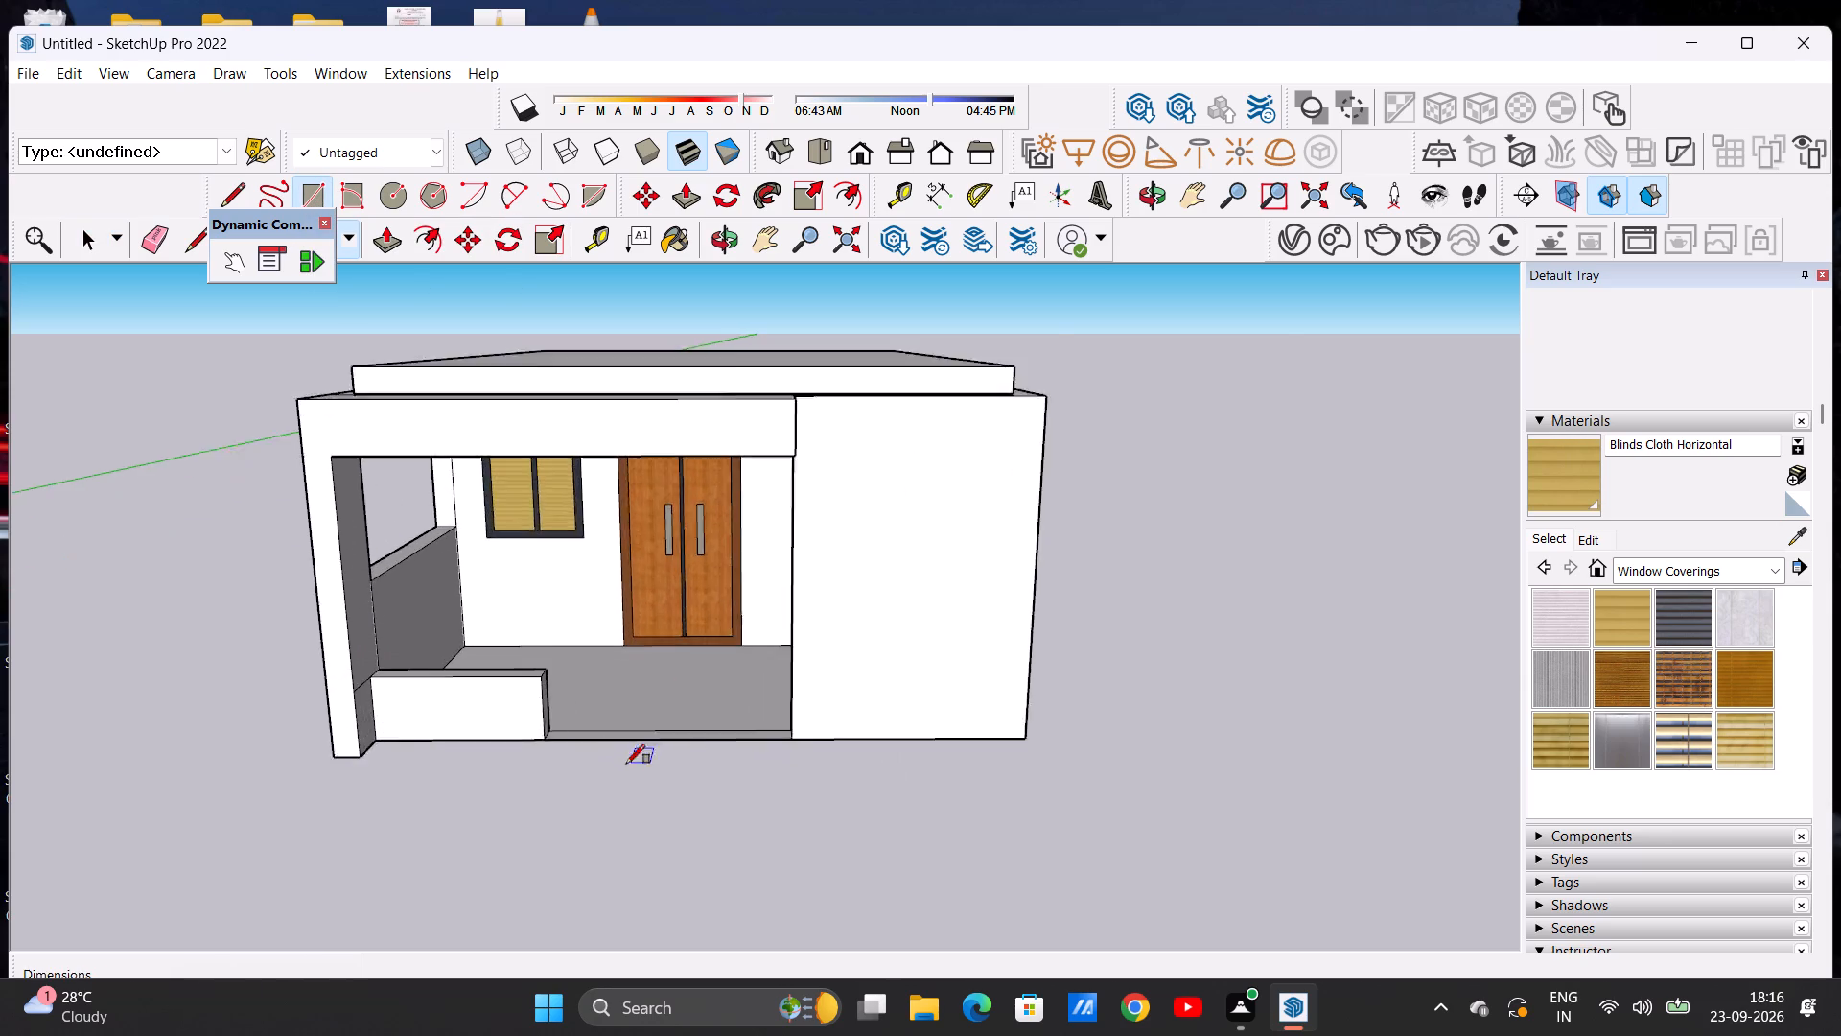
{"action": "scroll", "coordinate": [626, 764], "scroll_direction": "up", "scroll_amount": 7}
{"action": "left_click", "coordinate": [534, 727]}
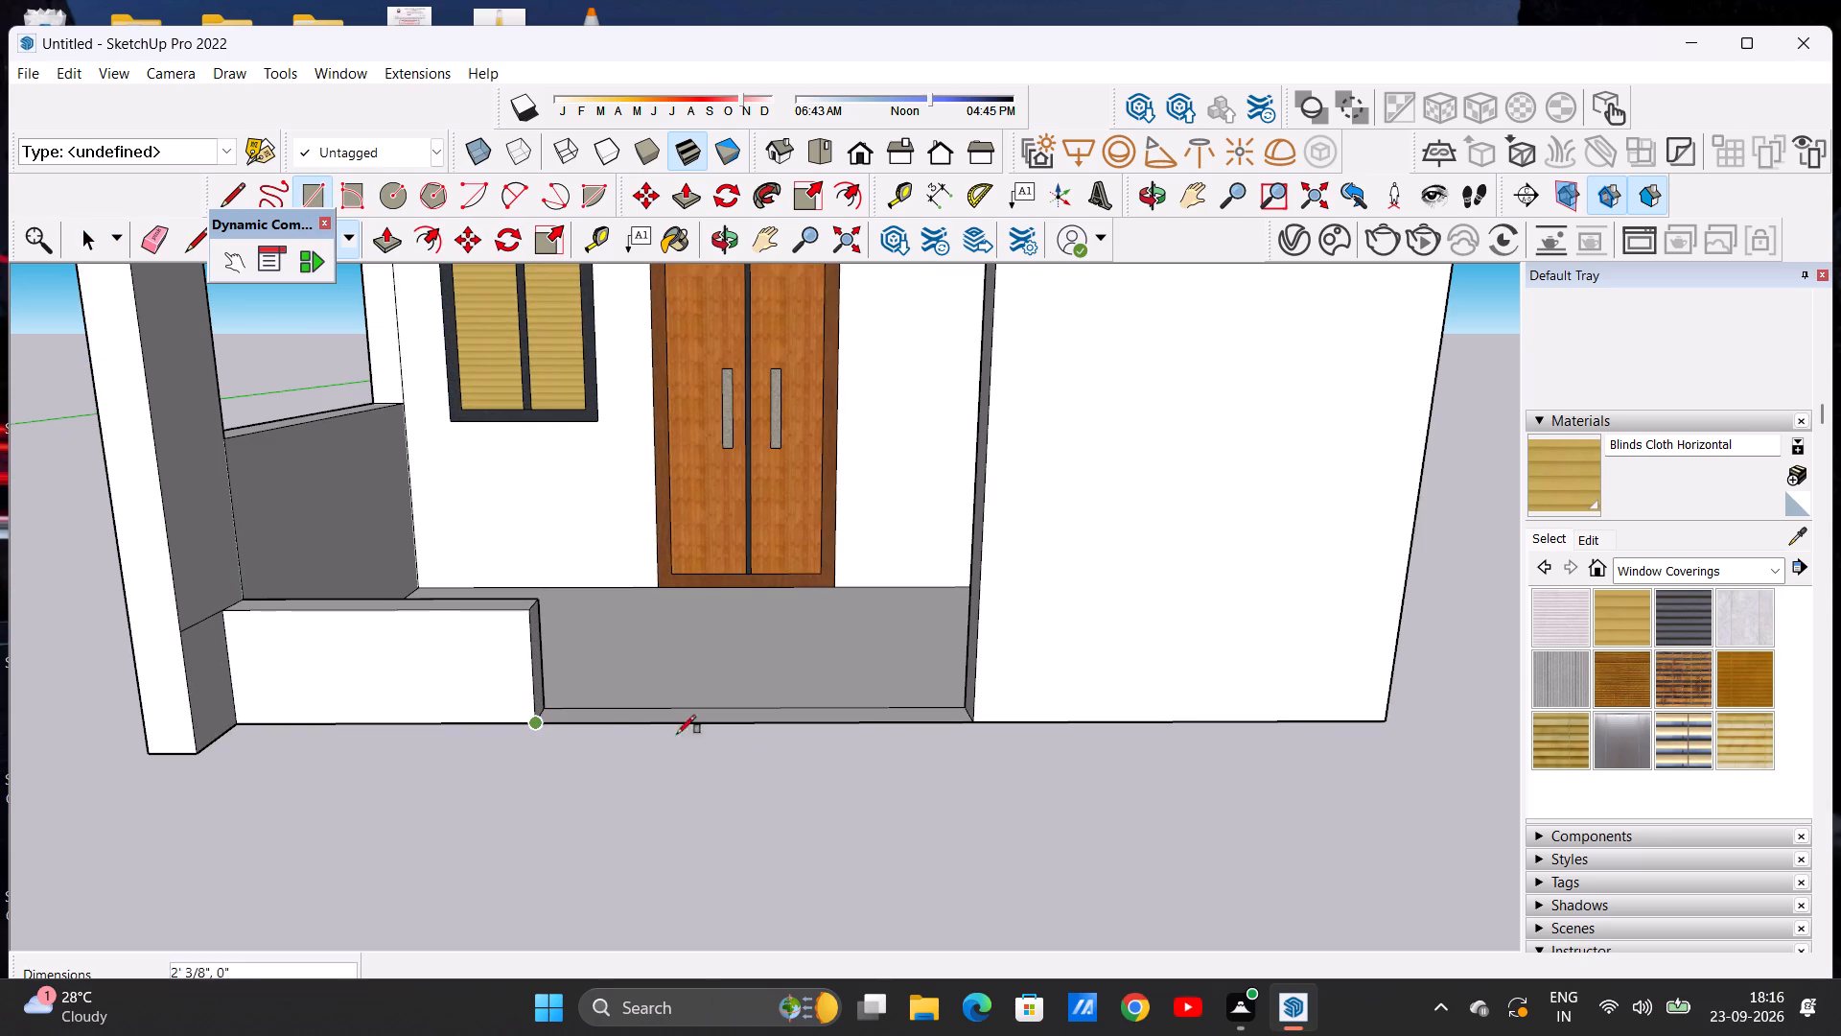
{"action": "left_click", "coordinate": [969, 726]}
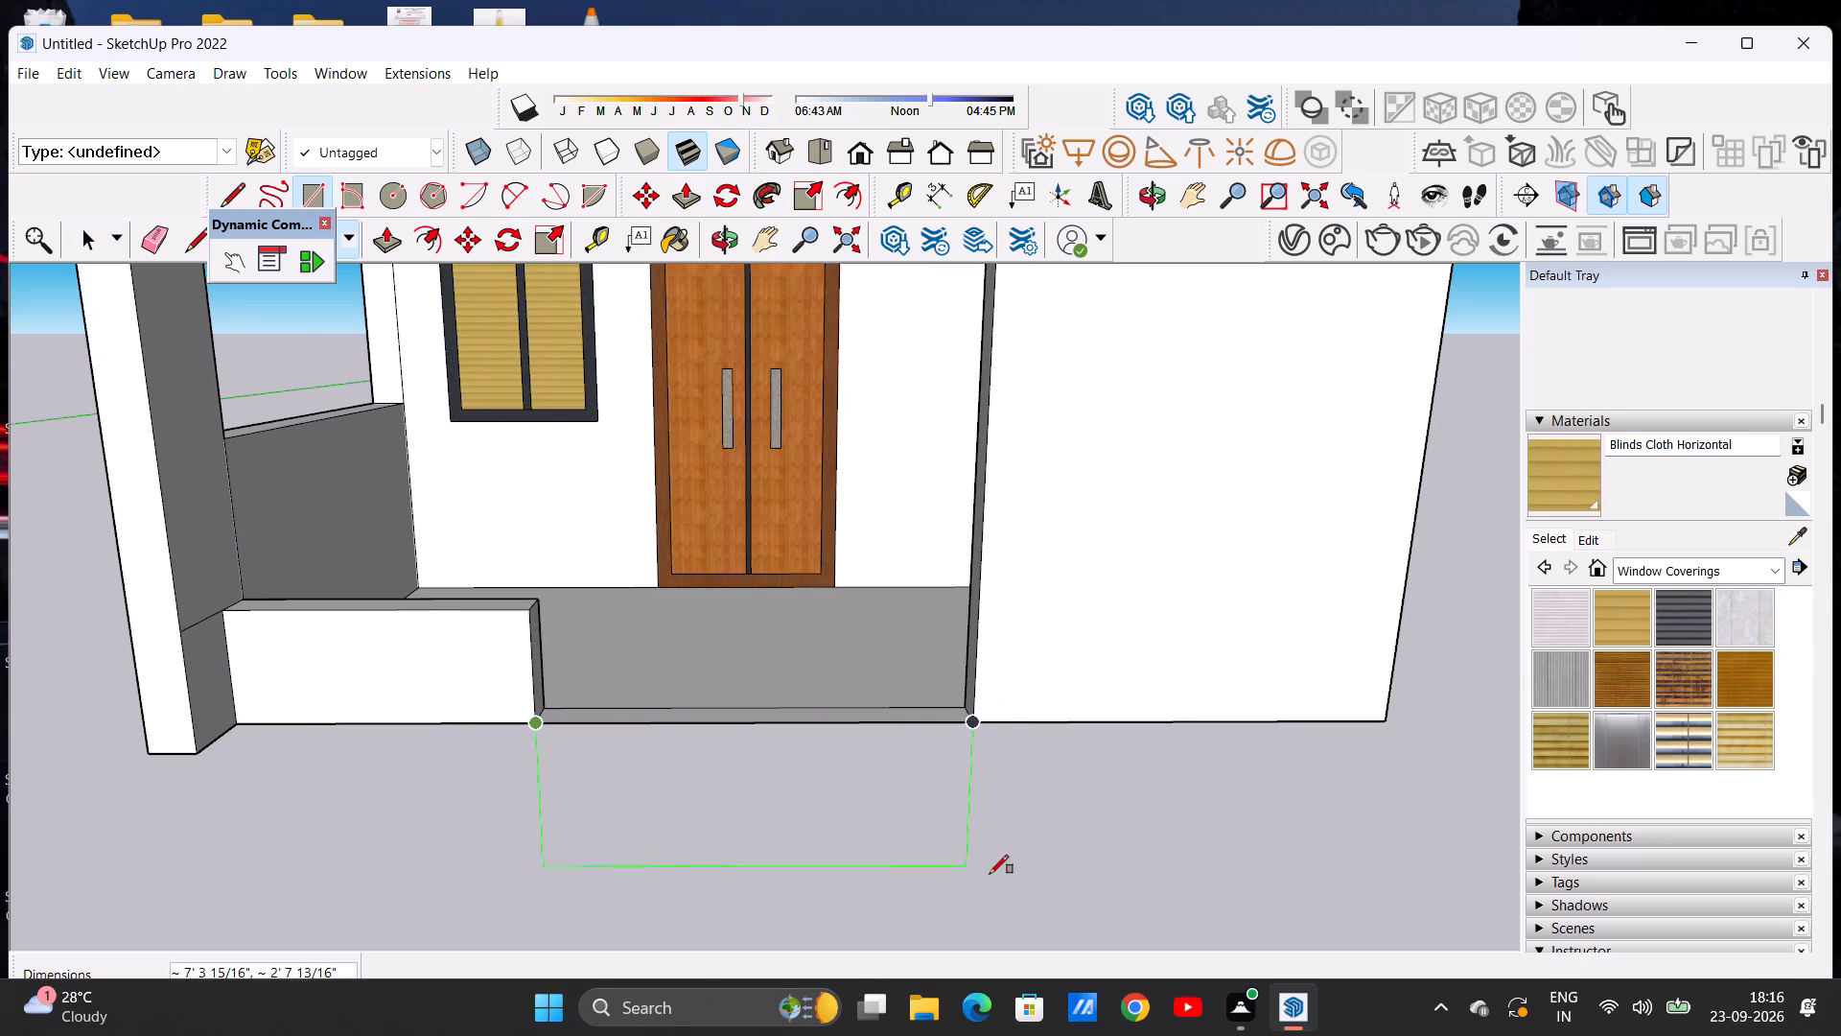
{"action": "left_click", "coordinate": [1059, 896]}
{"action": "key", "text": "space"}
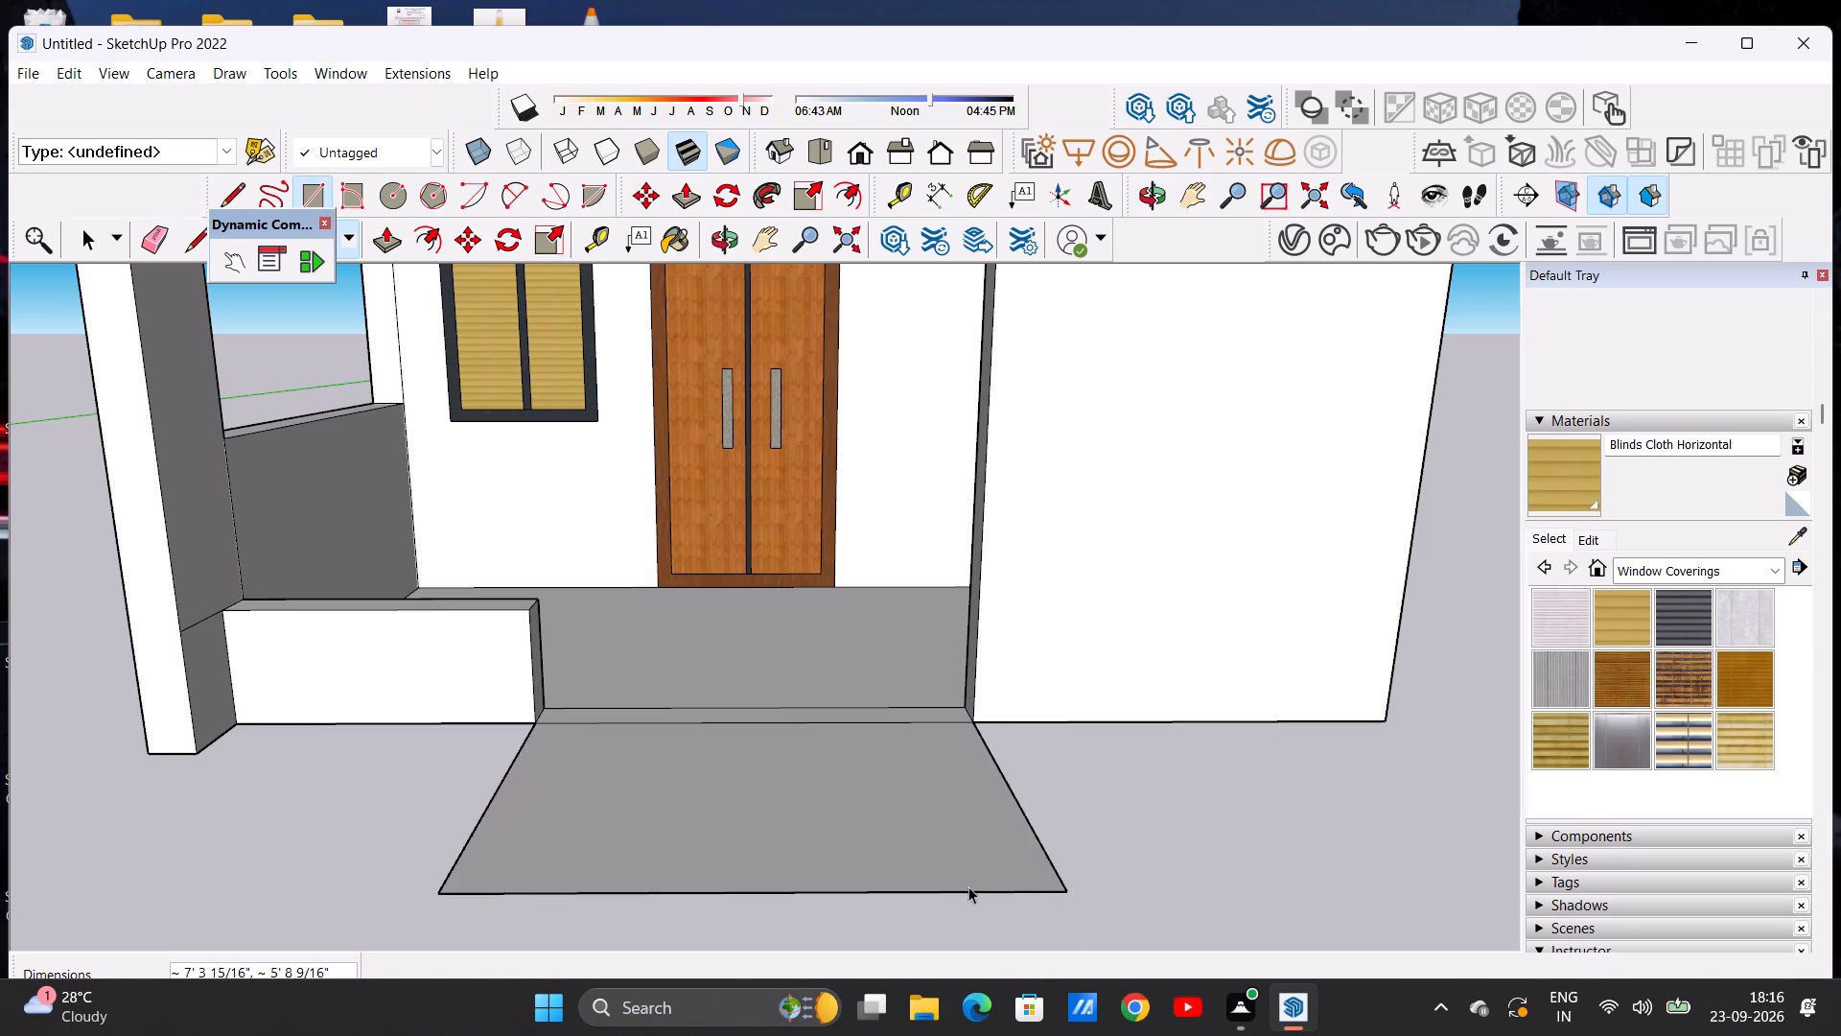
Draw three lines about 7' 4" long across the entrance rectangle, parallel to the porch front, dividing it into four strips.
{"action": "middle_click_drag", "start_coordinate": [833, 825], "coordinate": [756, 869]}
{"action": "scroll", "coordinate": [726, 739], "scroll_direction": "down", "scroll_amount": 5}
{"action": "middle_click_drag", "start_coordinate": [730, 796], "coordinate": [740, 874]}
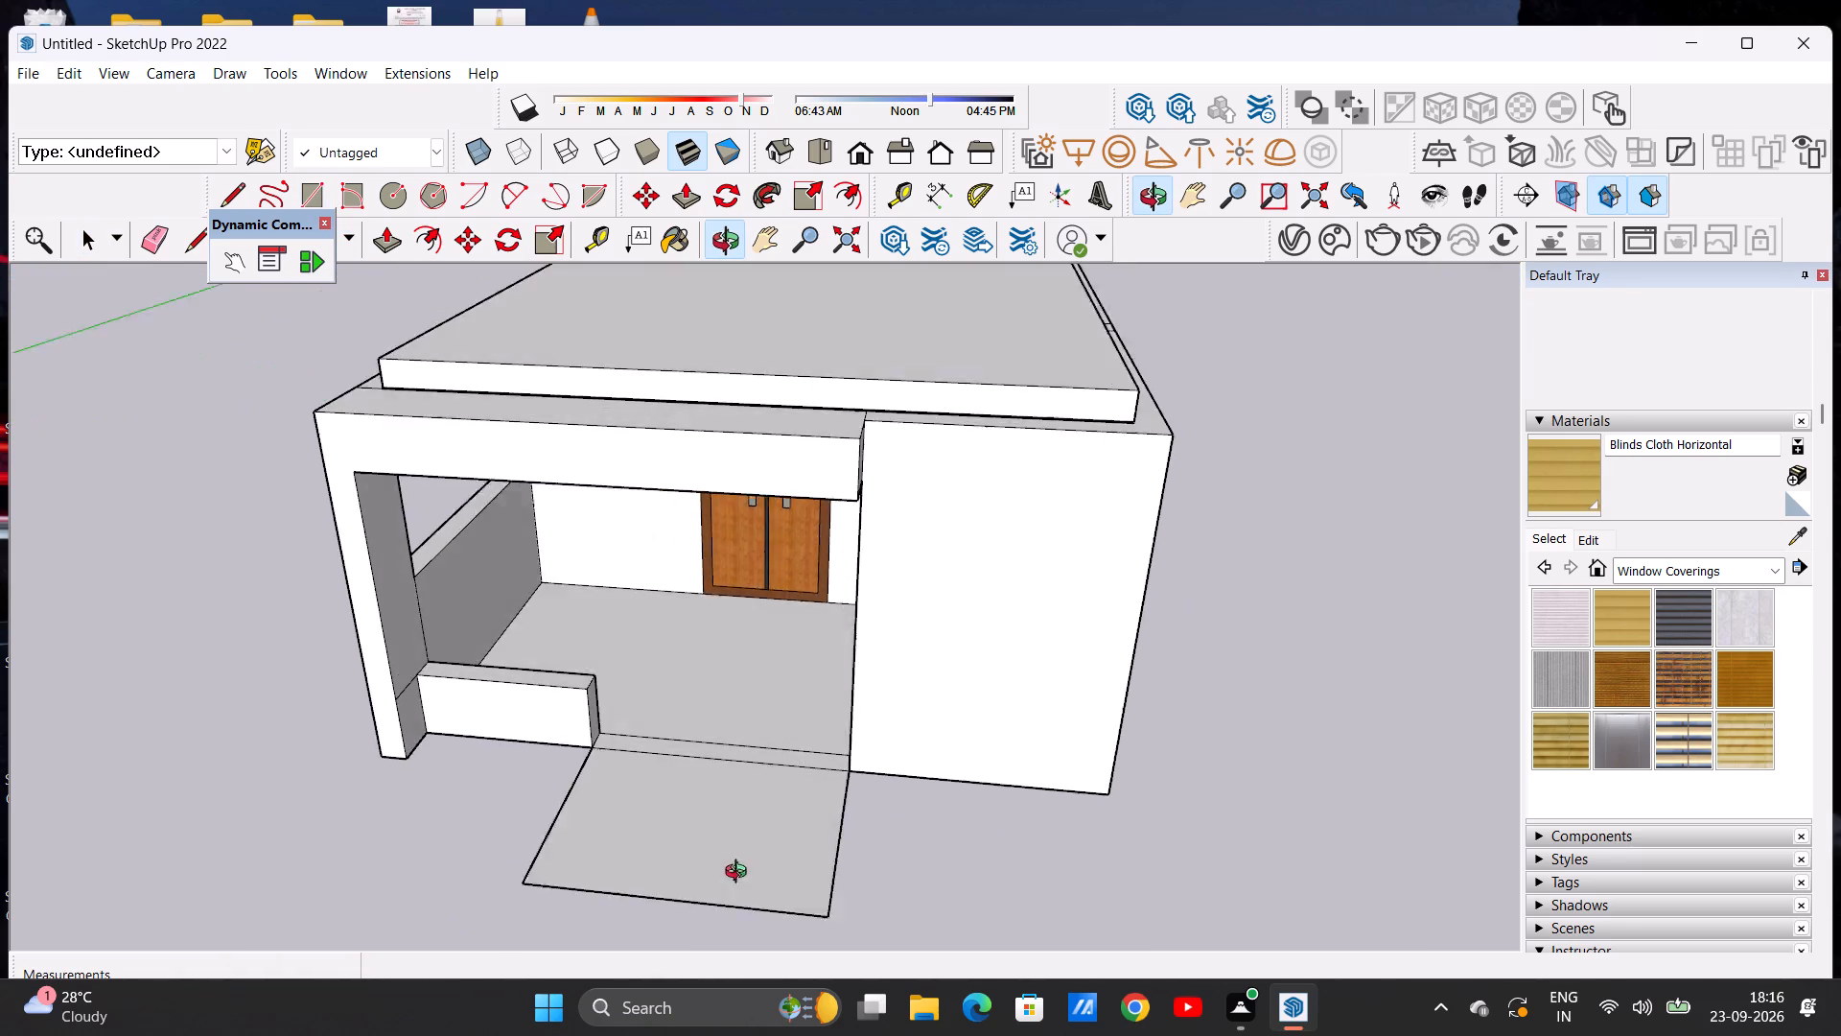
{"action": "middle_click_drag", "start_coordinate": [740, 874], "coordinate": [751, 903]}
{"action": "scroll", "coordinate": [739, 855], "scroll_direction": "up", "scroll_amount": 2}
{"action": "scroll", "coordinate": [748, 799], "scroll_direction": "down", "scroll_amount": 4}
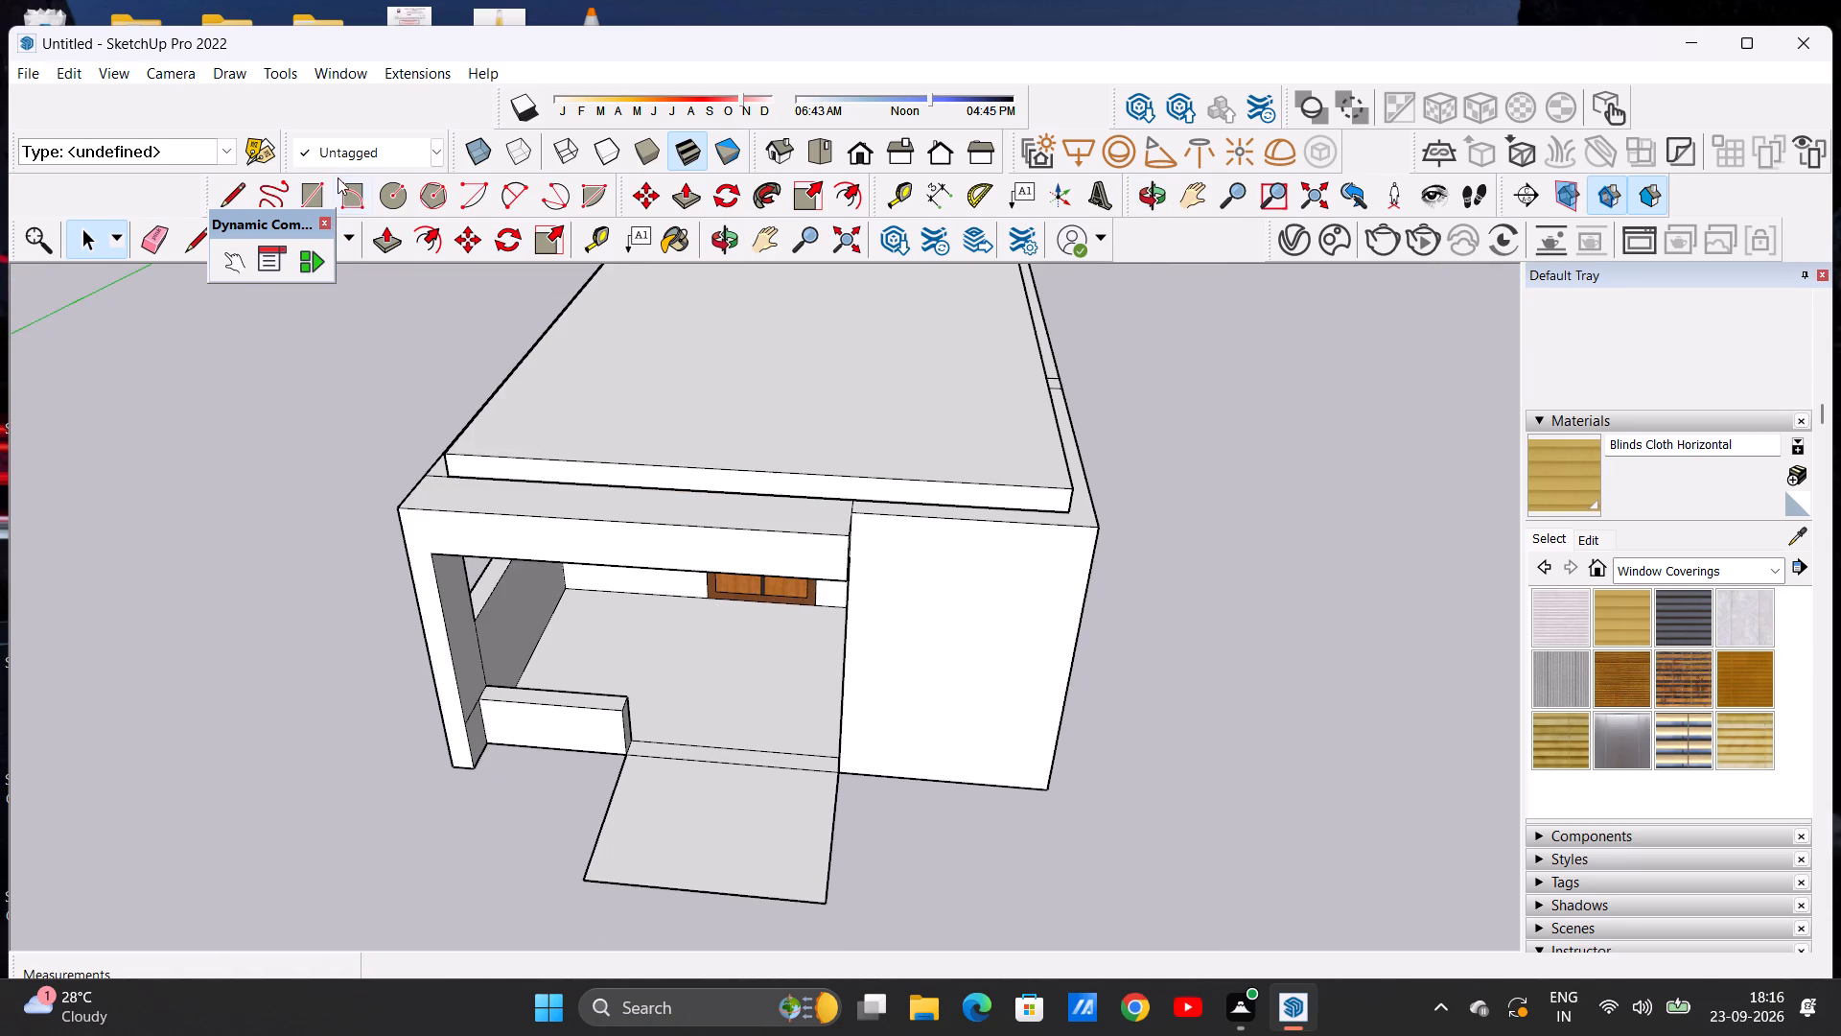
{"action": "left_click", "coordinate": [242, 190]}
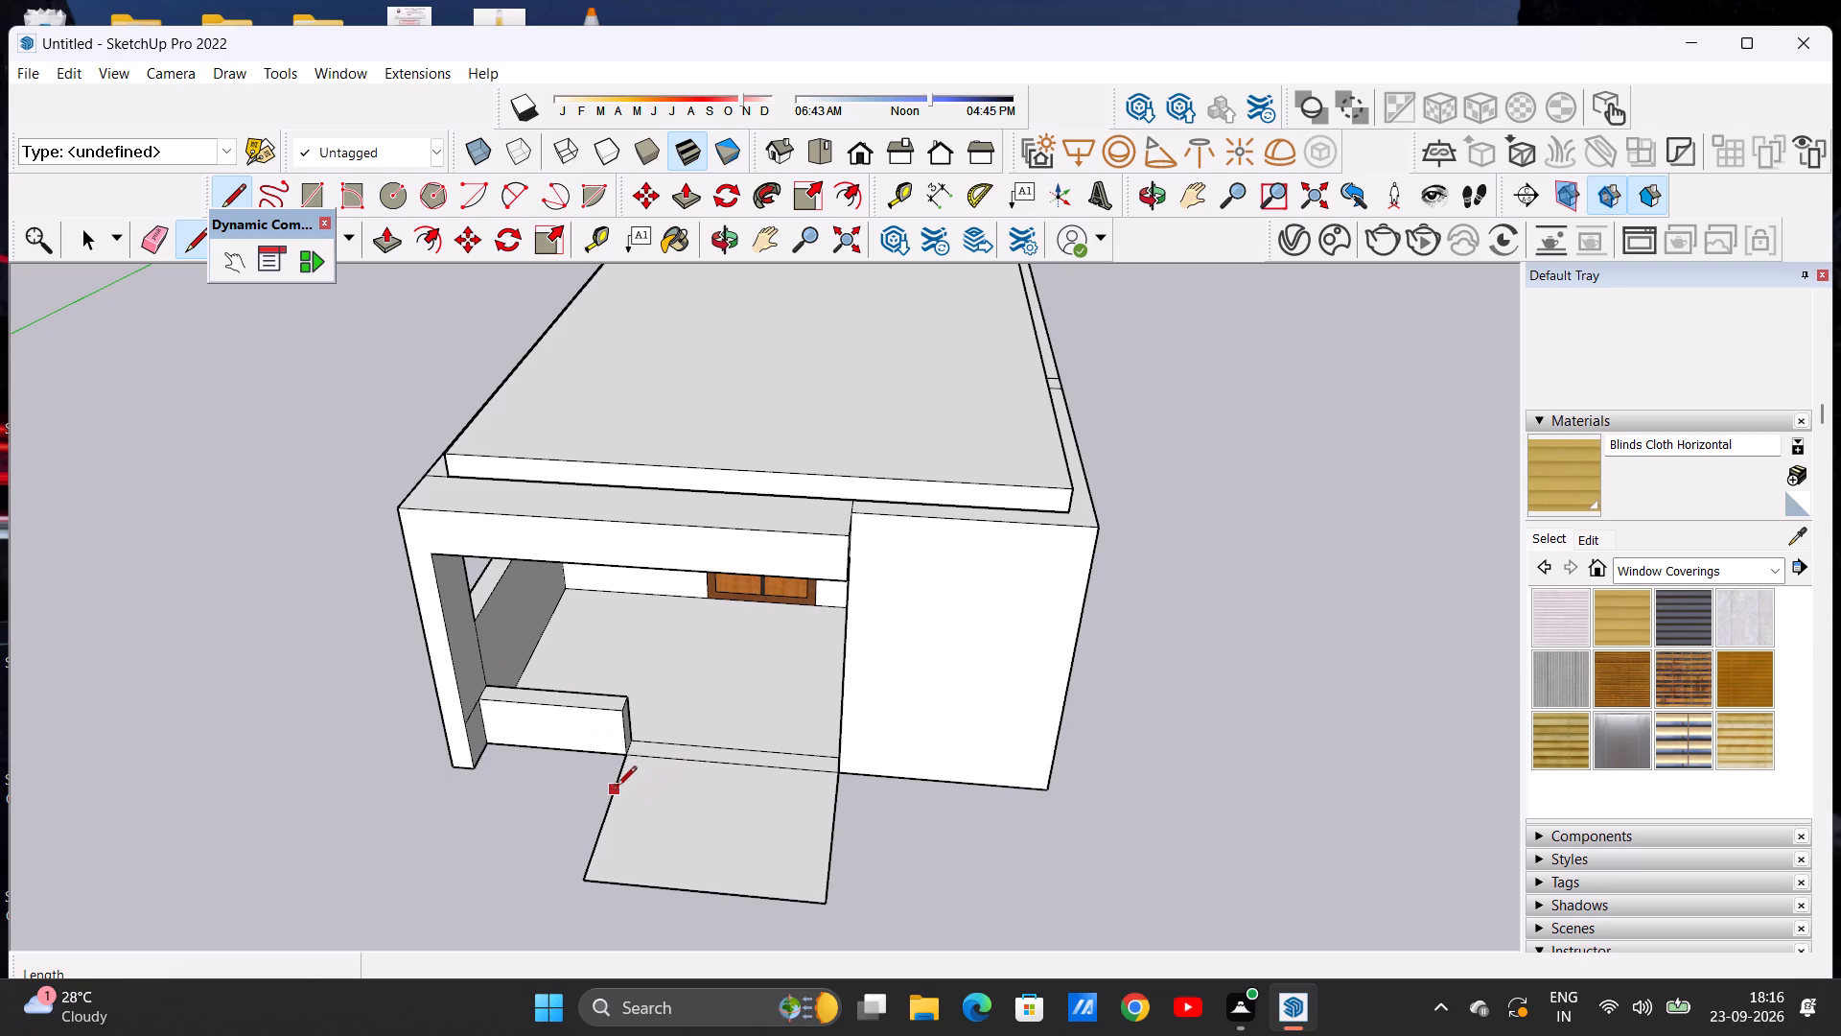
{"action": "left_click", "coordinate": [616, 788]}
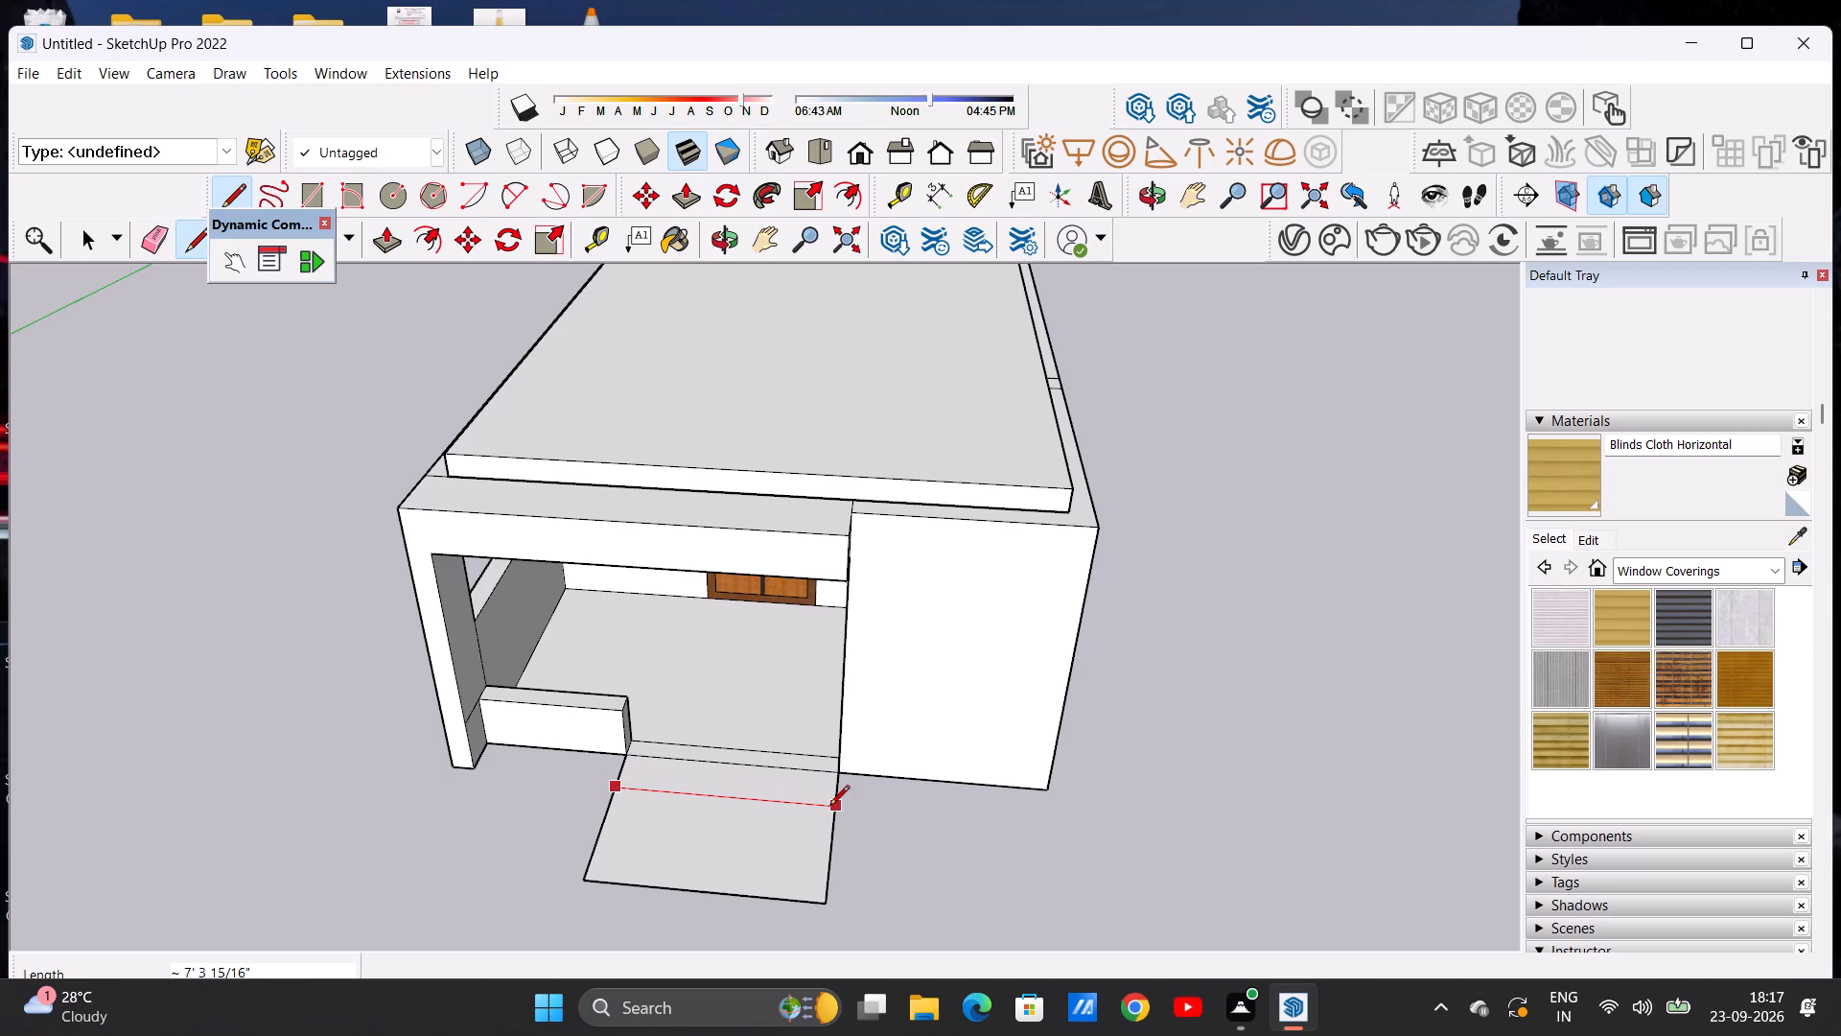
{"action": "left_click", "coordinate": [830, 819]}
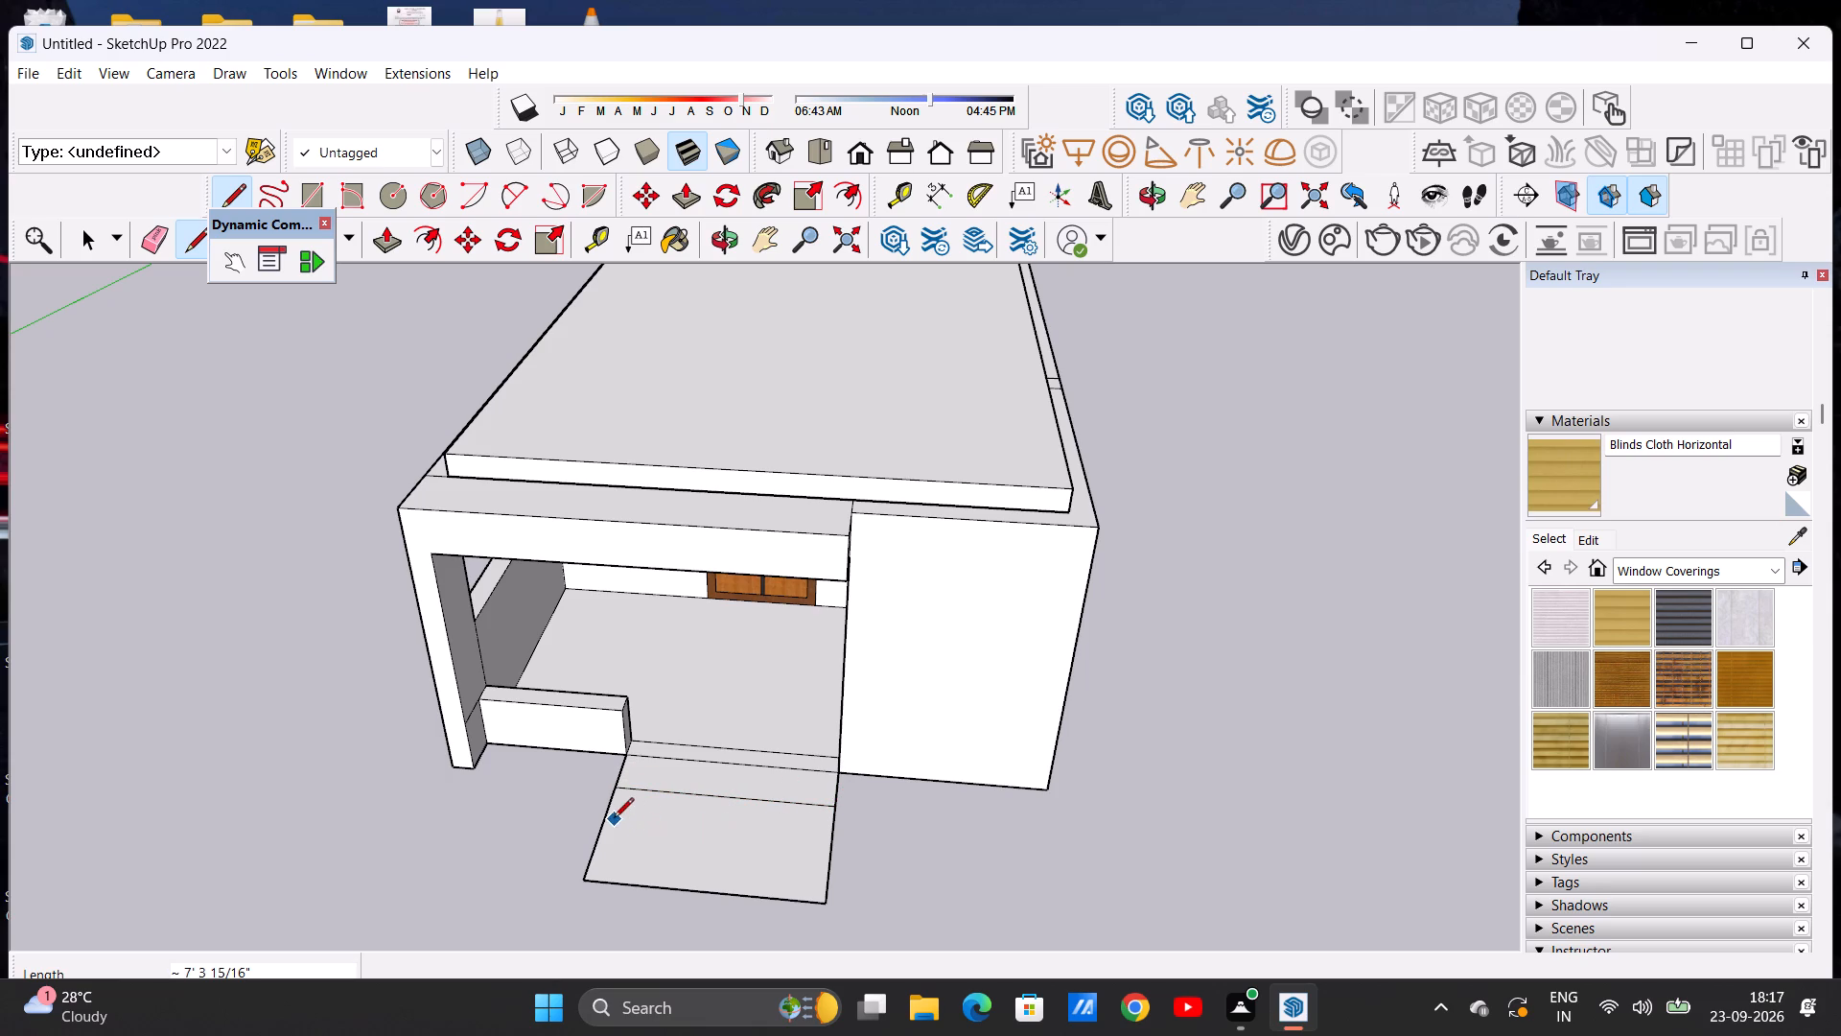
{"action": "left_click", "coordinate": [606, 817]}
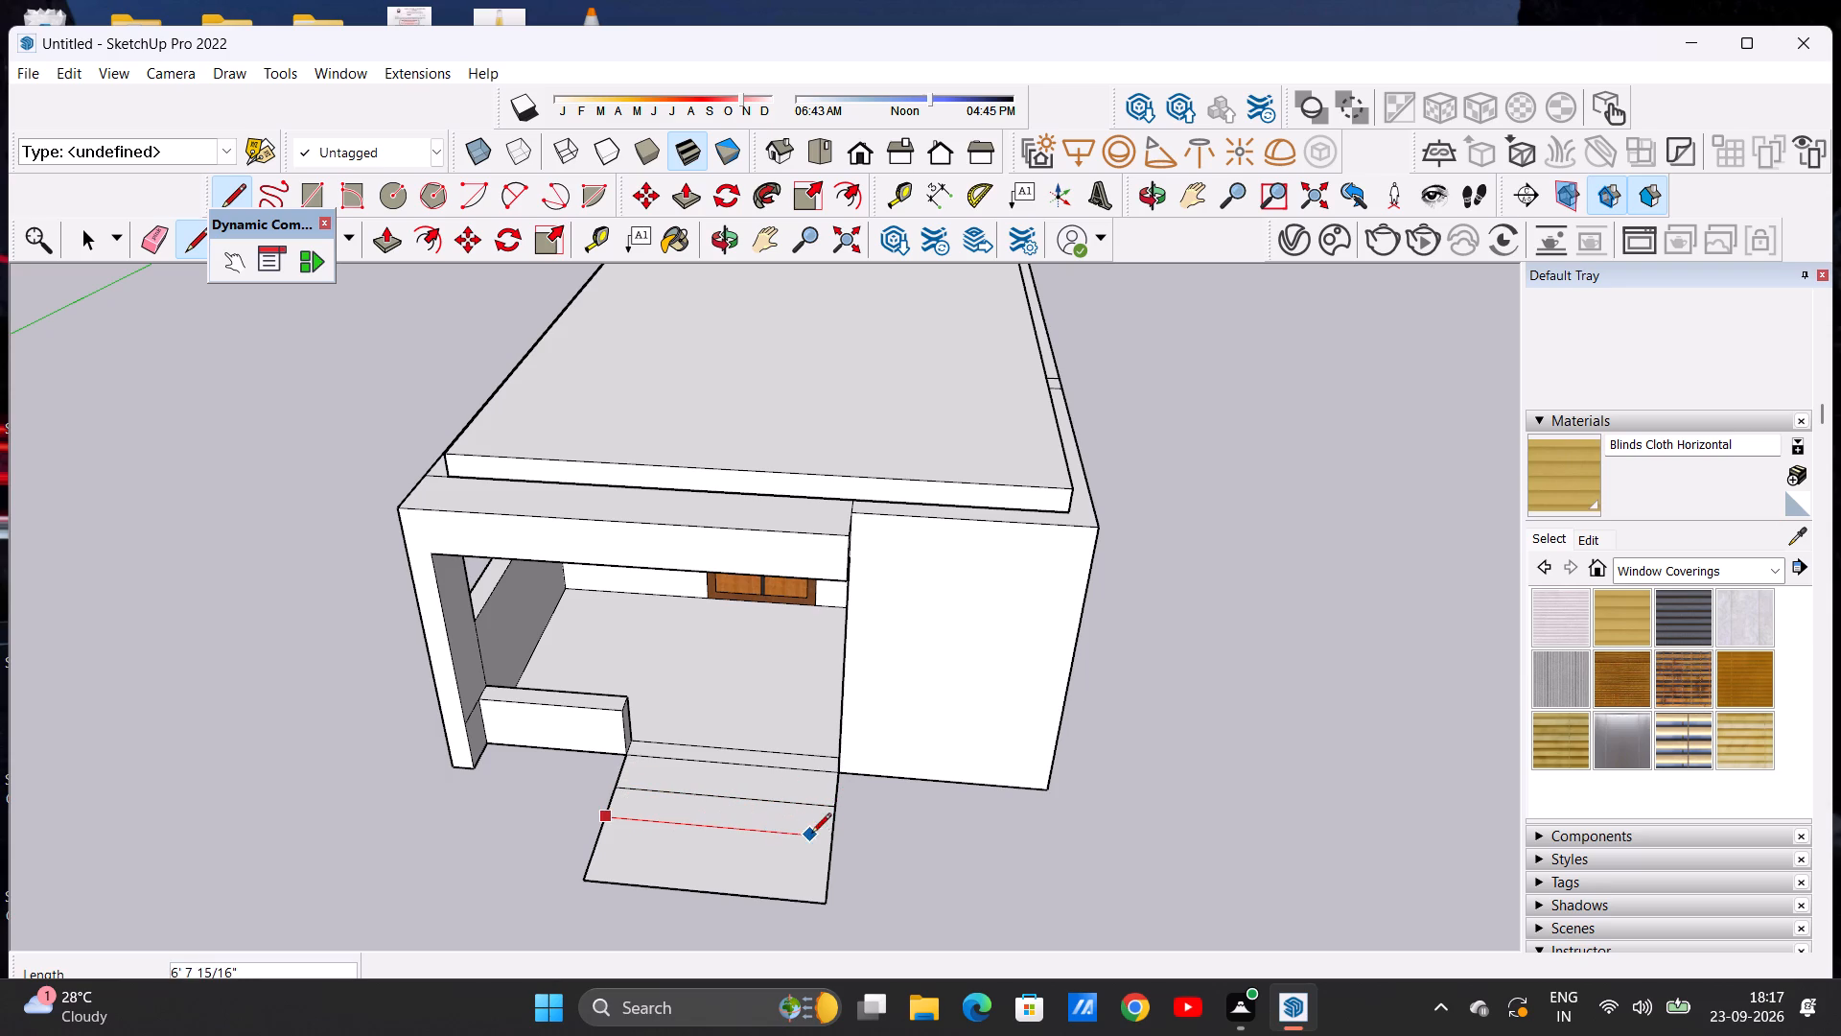
{"action": "left_click", "coordinate": [829, 842]}
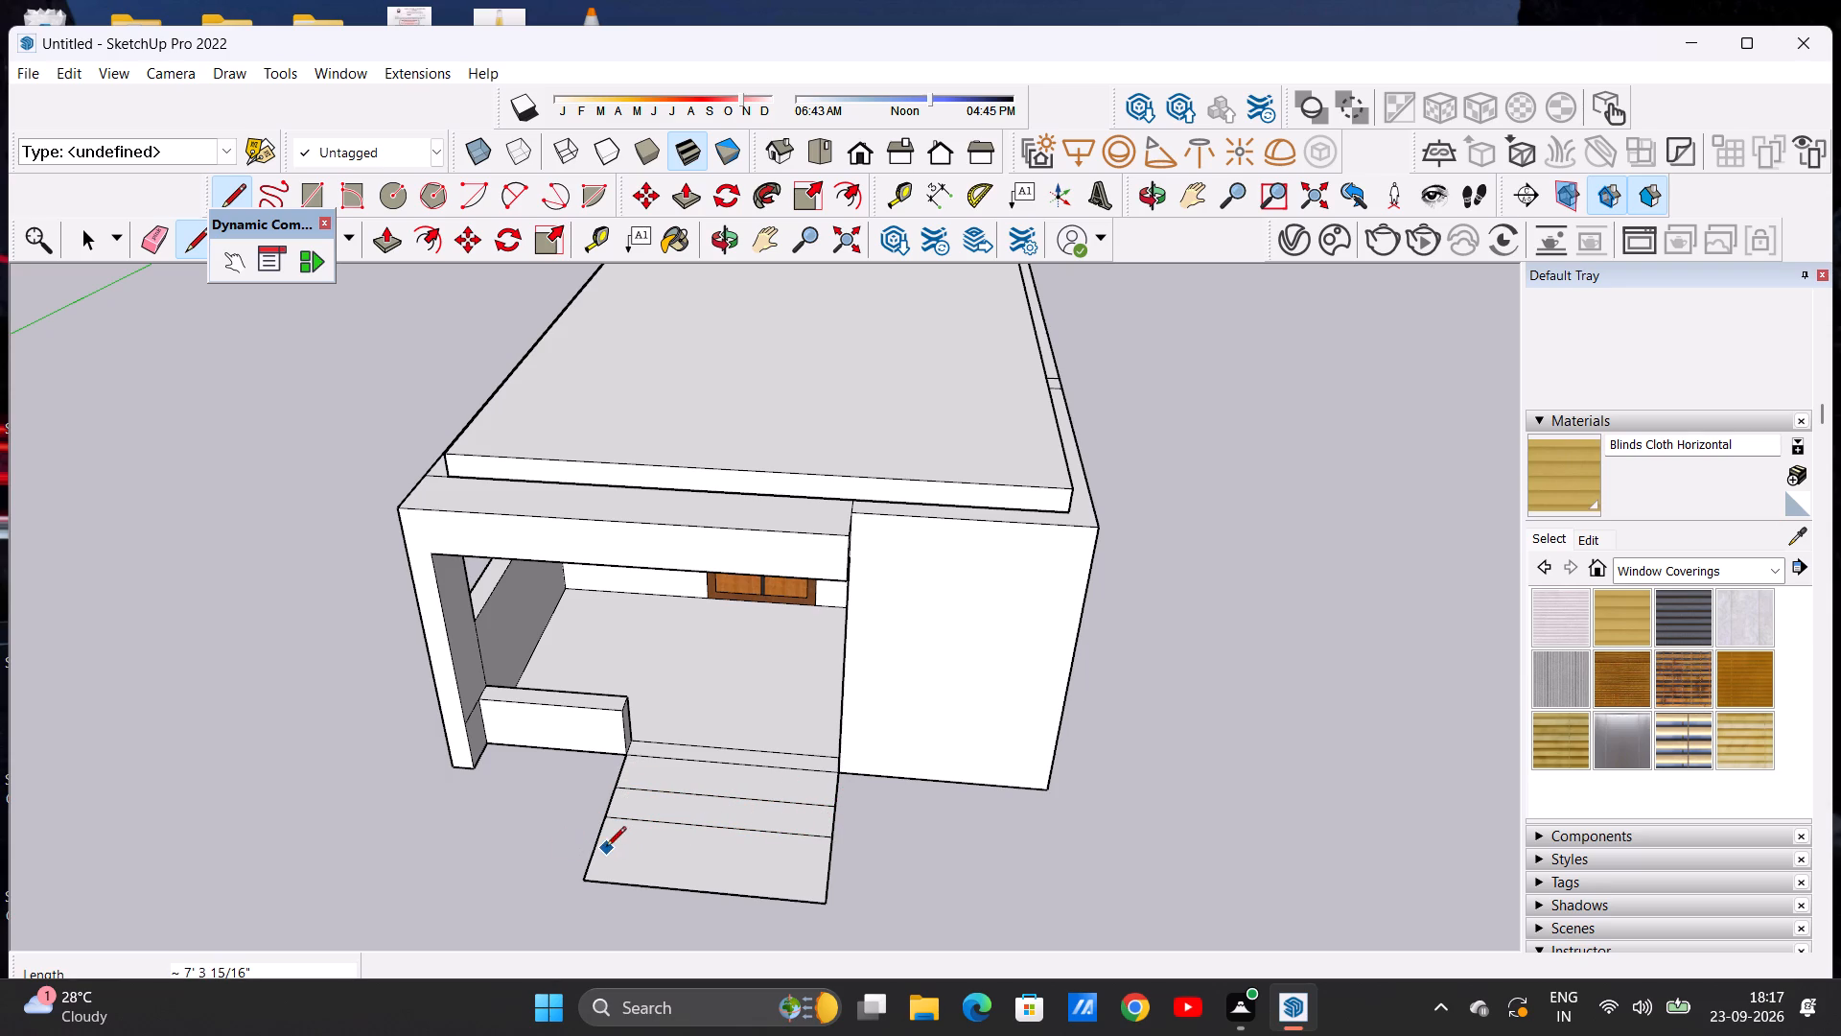
{"action": "left_click", "coordinate": [600, 841]}
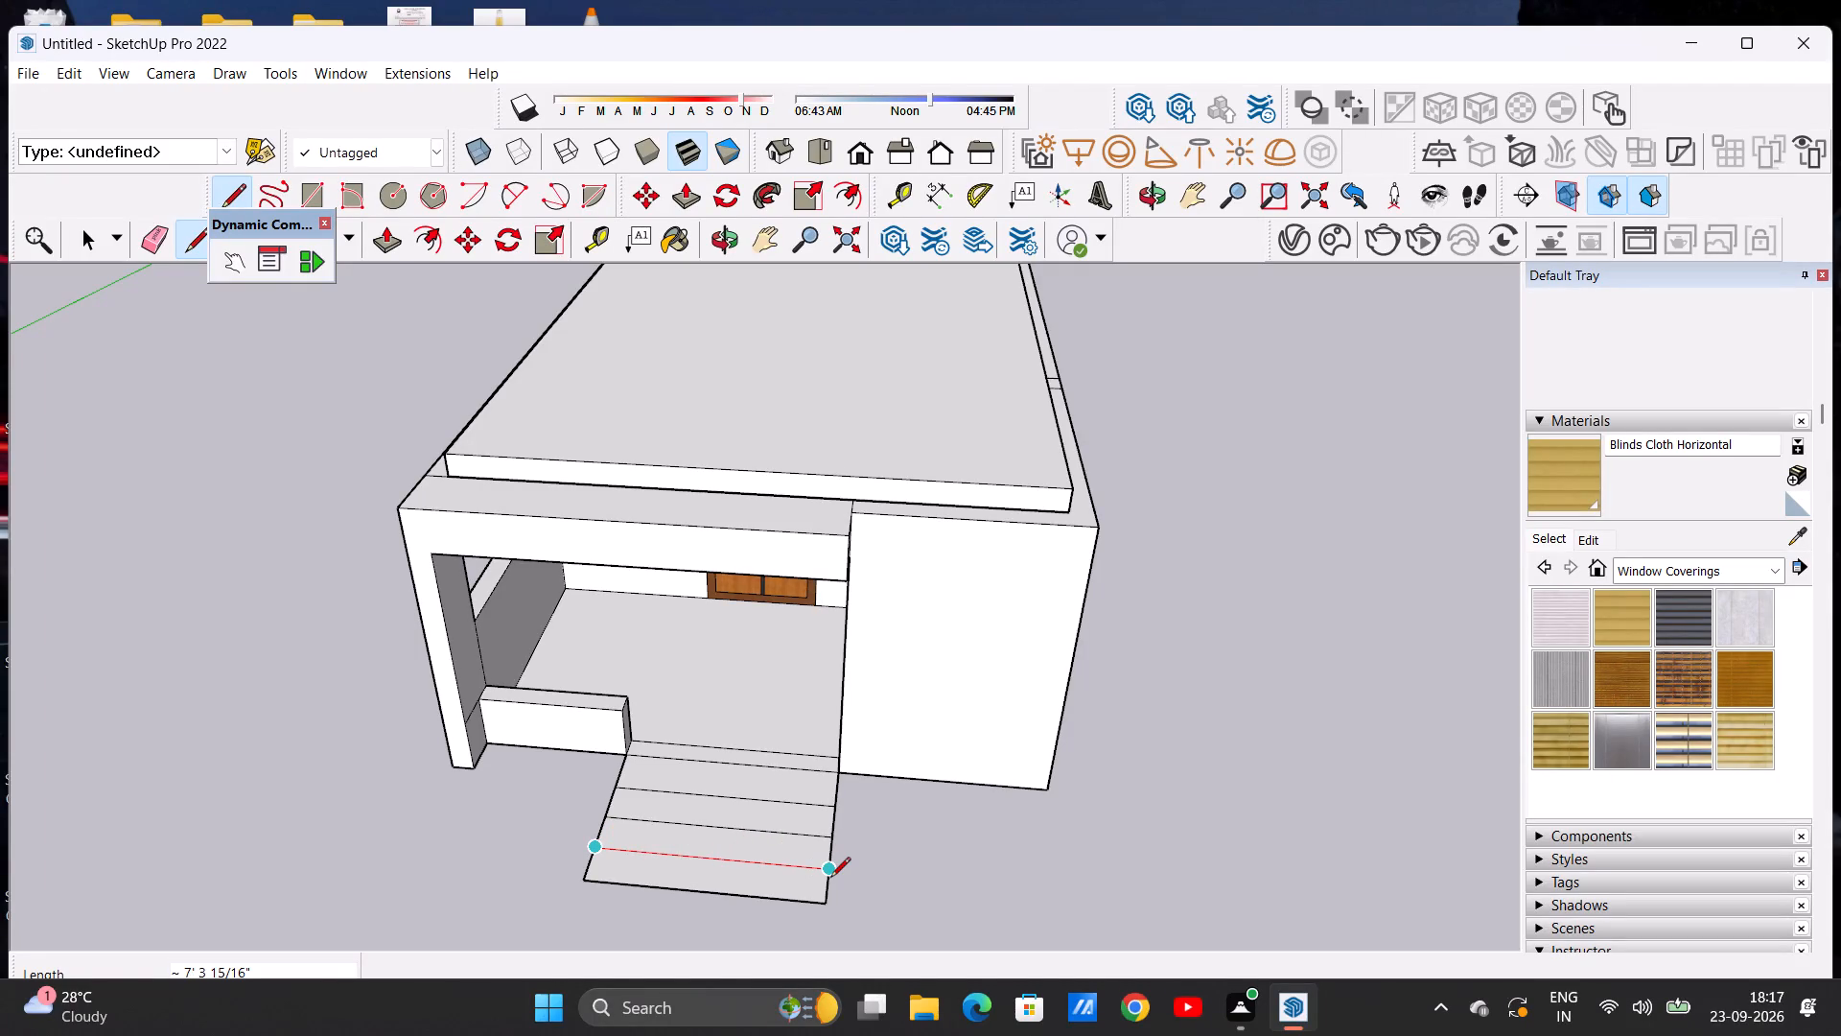
{"action": "left_click", "coordinate": [830, 879]}
{"action": "key", "text": "space"}
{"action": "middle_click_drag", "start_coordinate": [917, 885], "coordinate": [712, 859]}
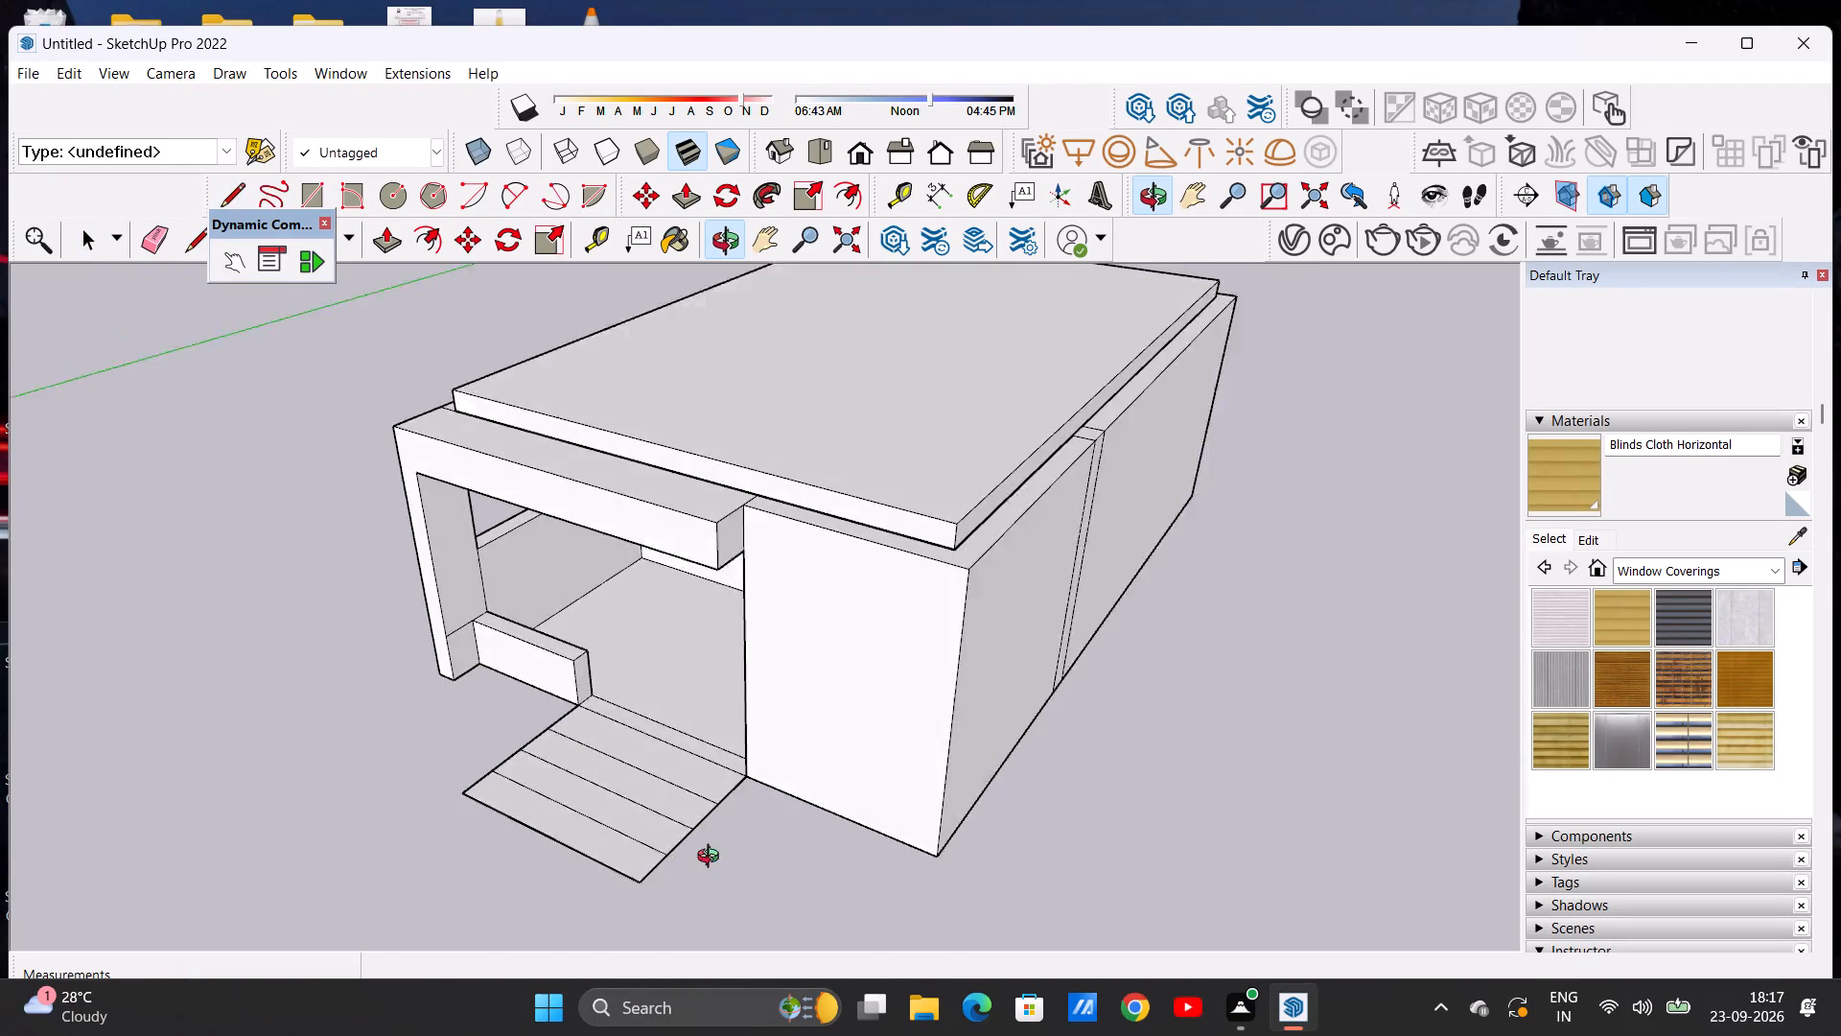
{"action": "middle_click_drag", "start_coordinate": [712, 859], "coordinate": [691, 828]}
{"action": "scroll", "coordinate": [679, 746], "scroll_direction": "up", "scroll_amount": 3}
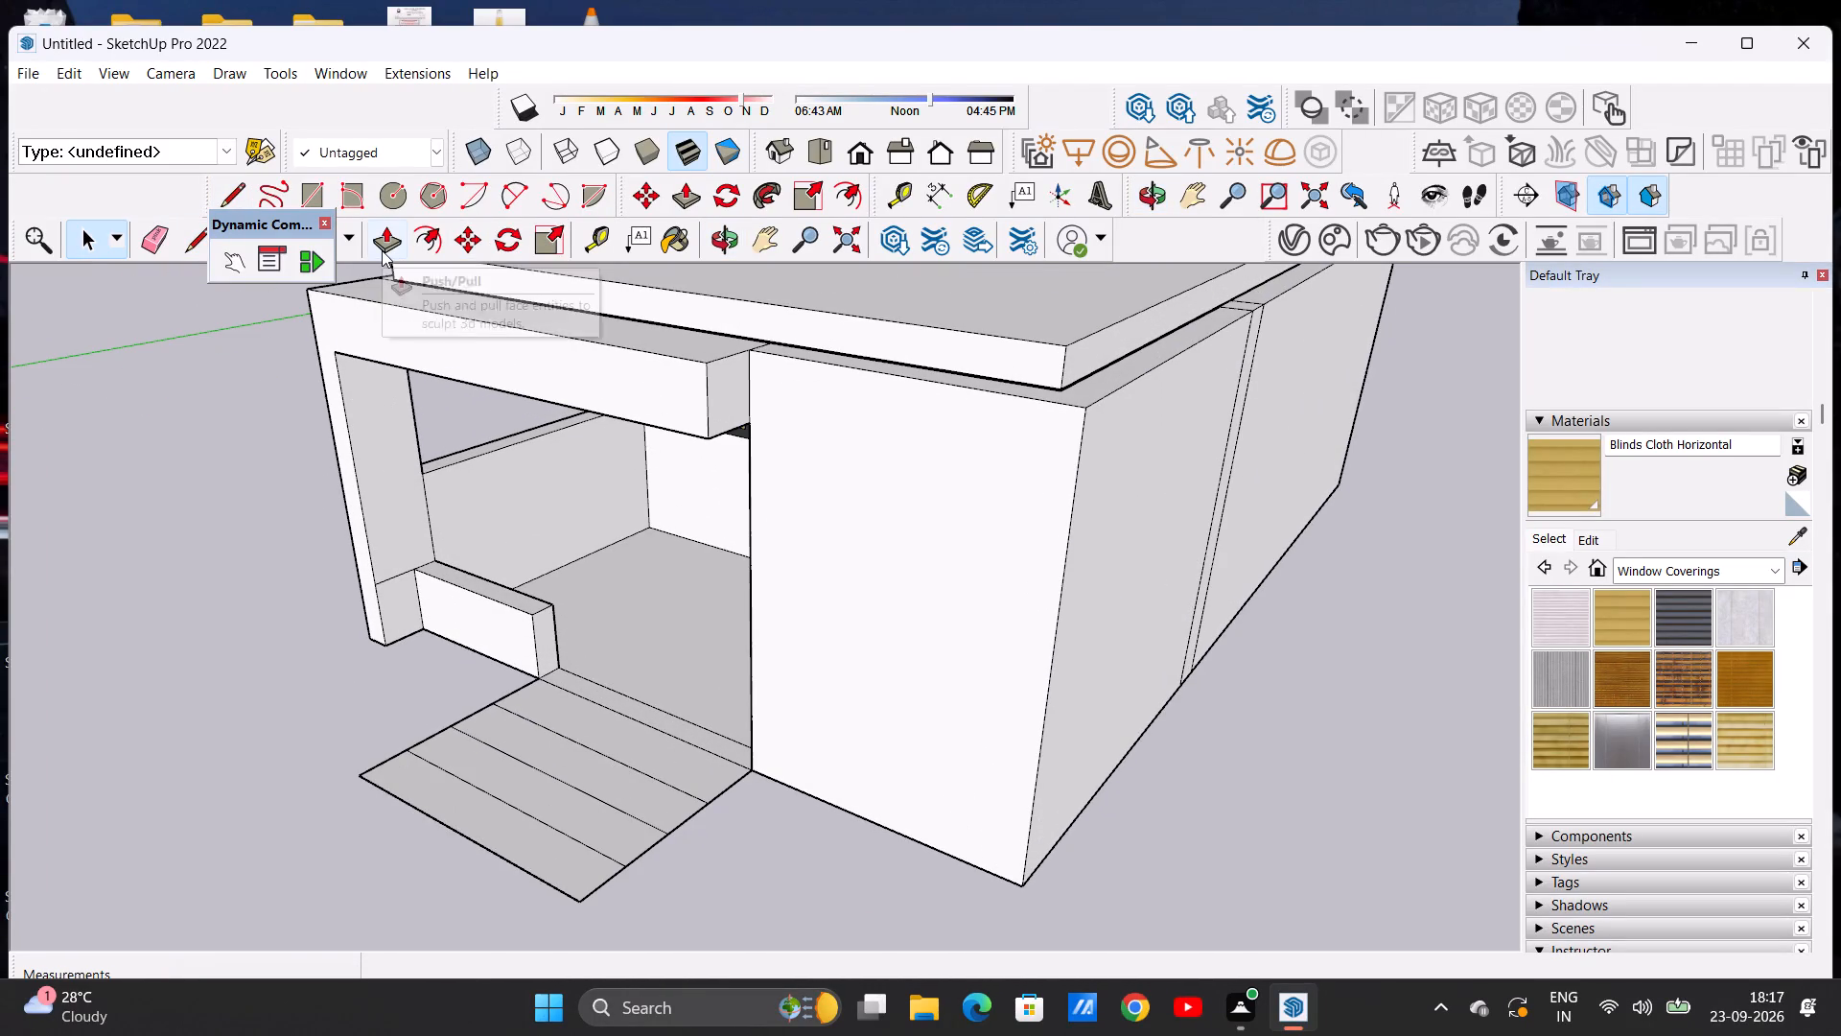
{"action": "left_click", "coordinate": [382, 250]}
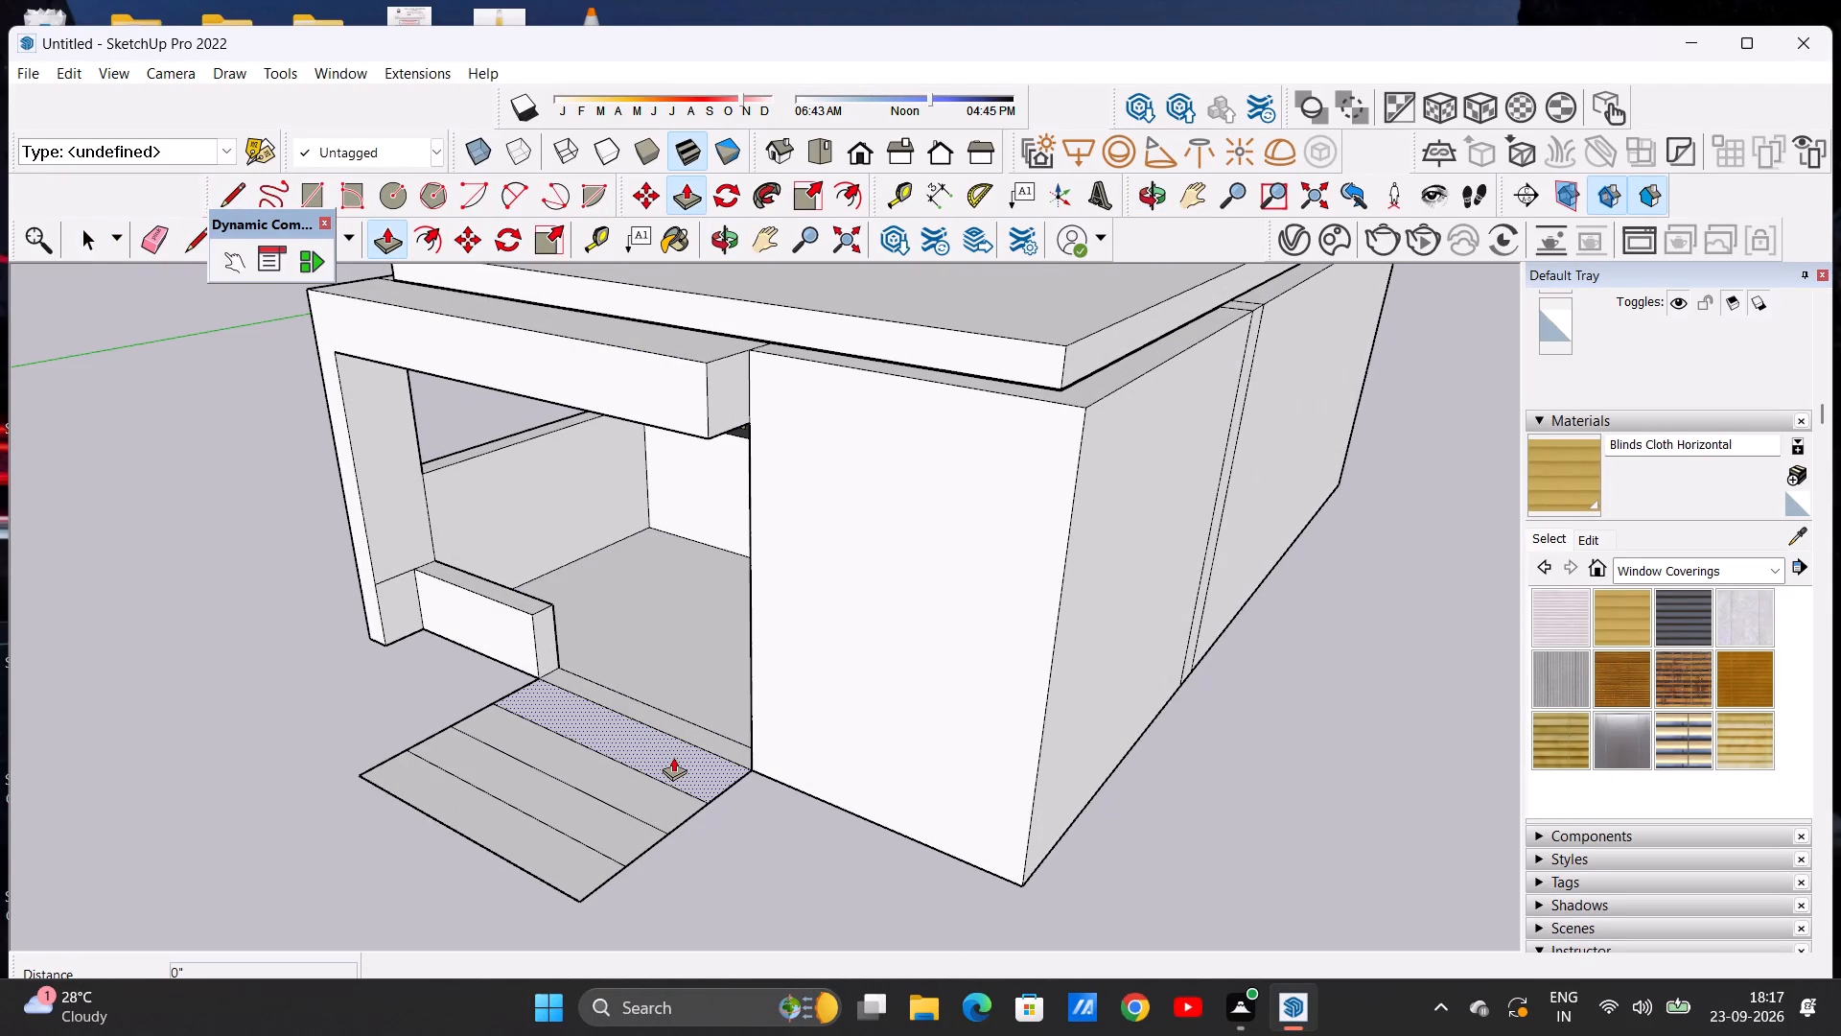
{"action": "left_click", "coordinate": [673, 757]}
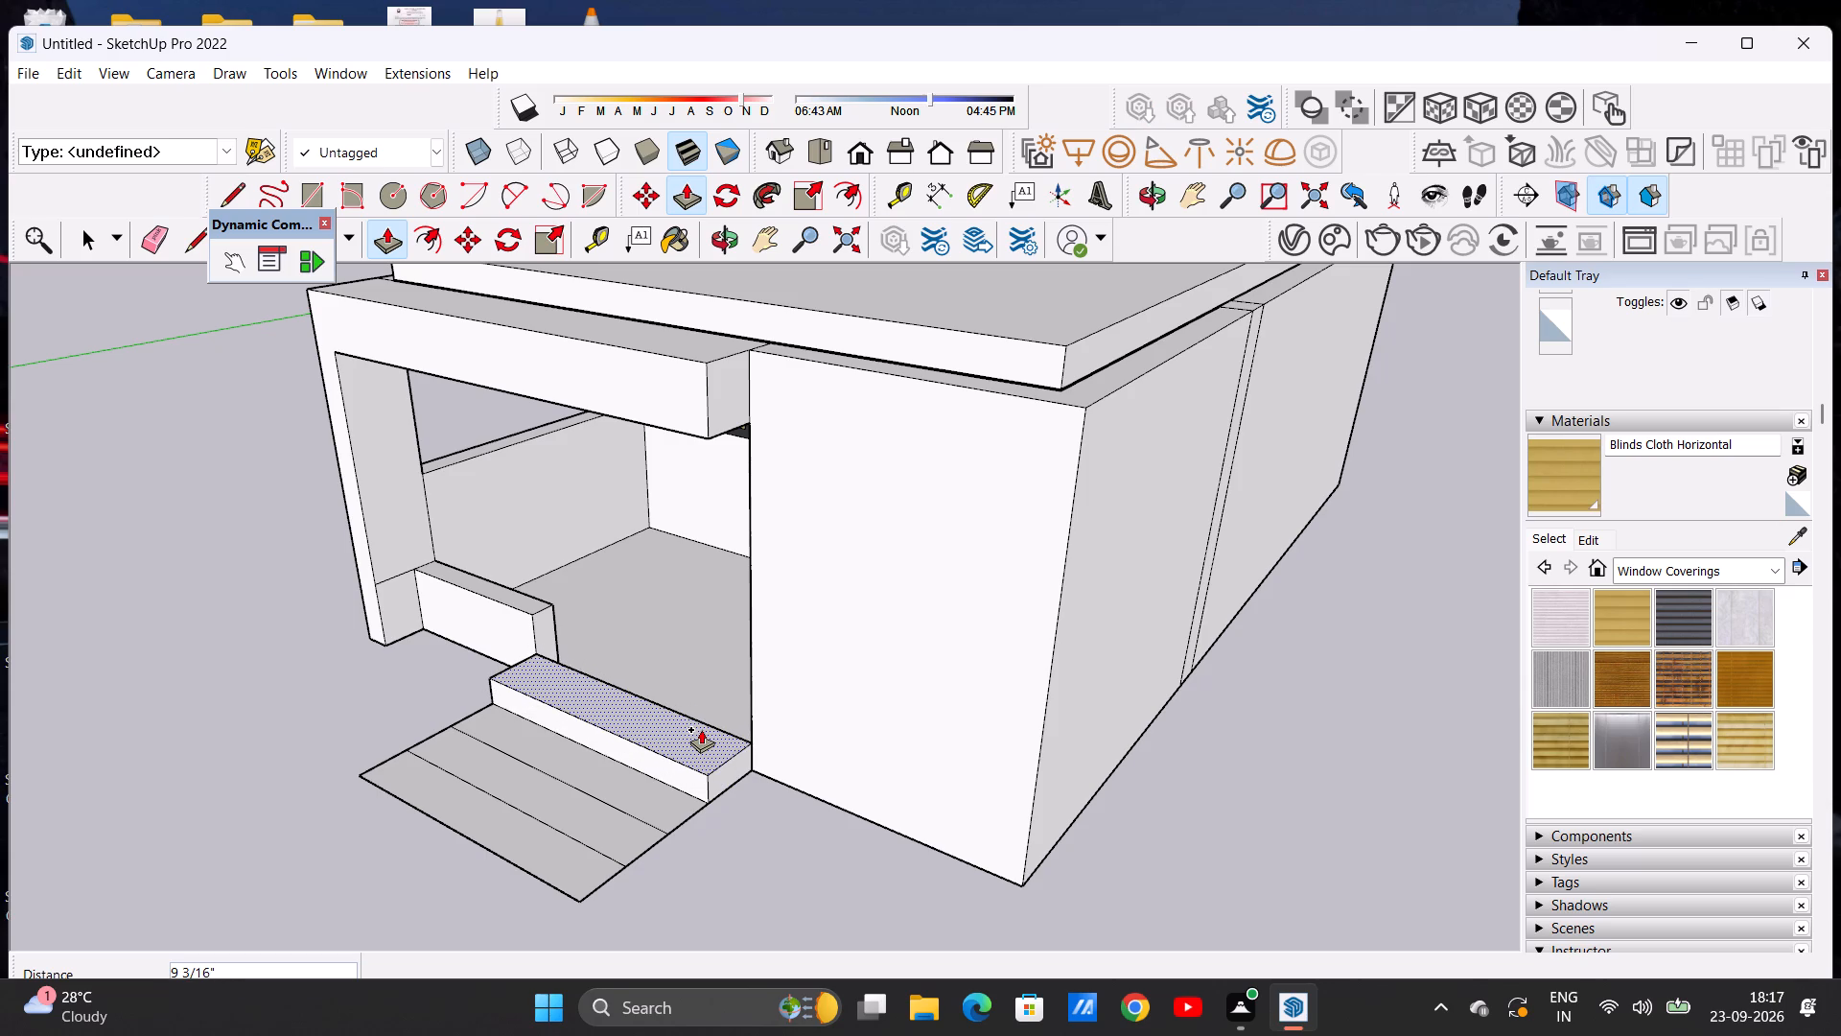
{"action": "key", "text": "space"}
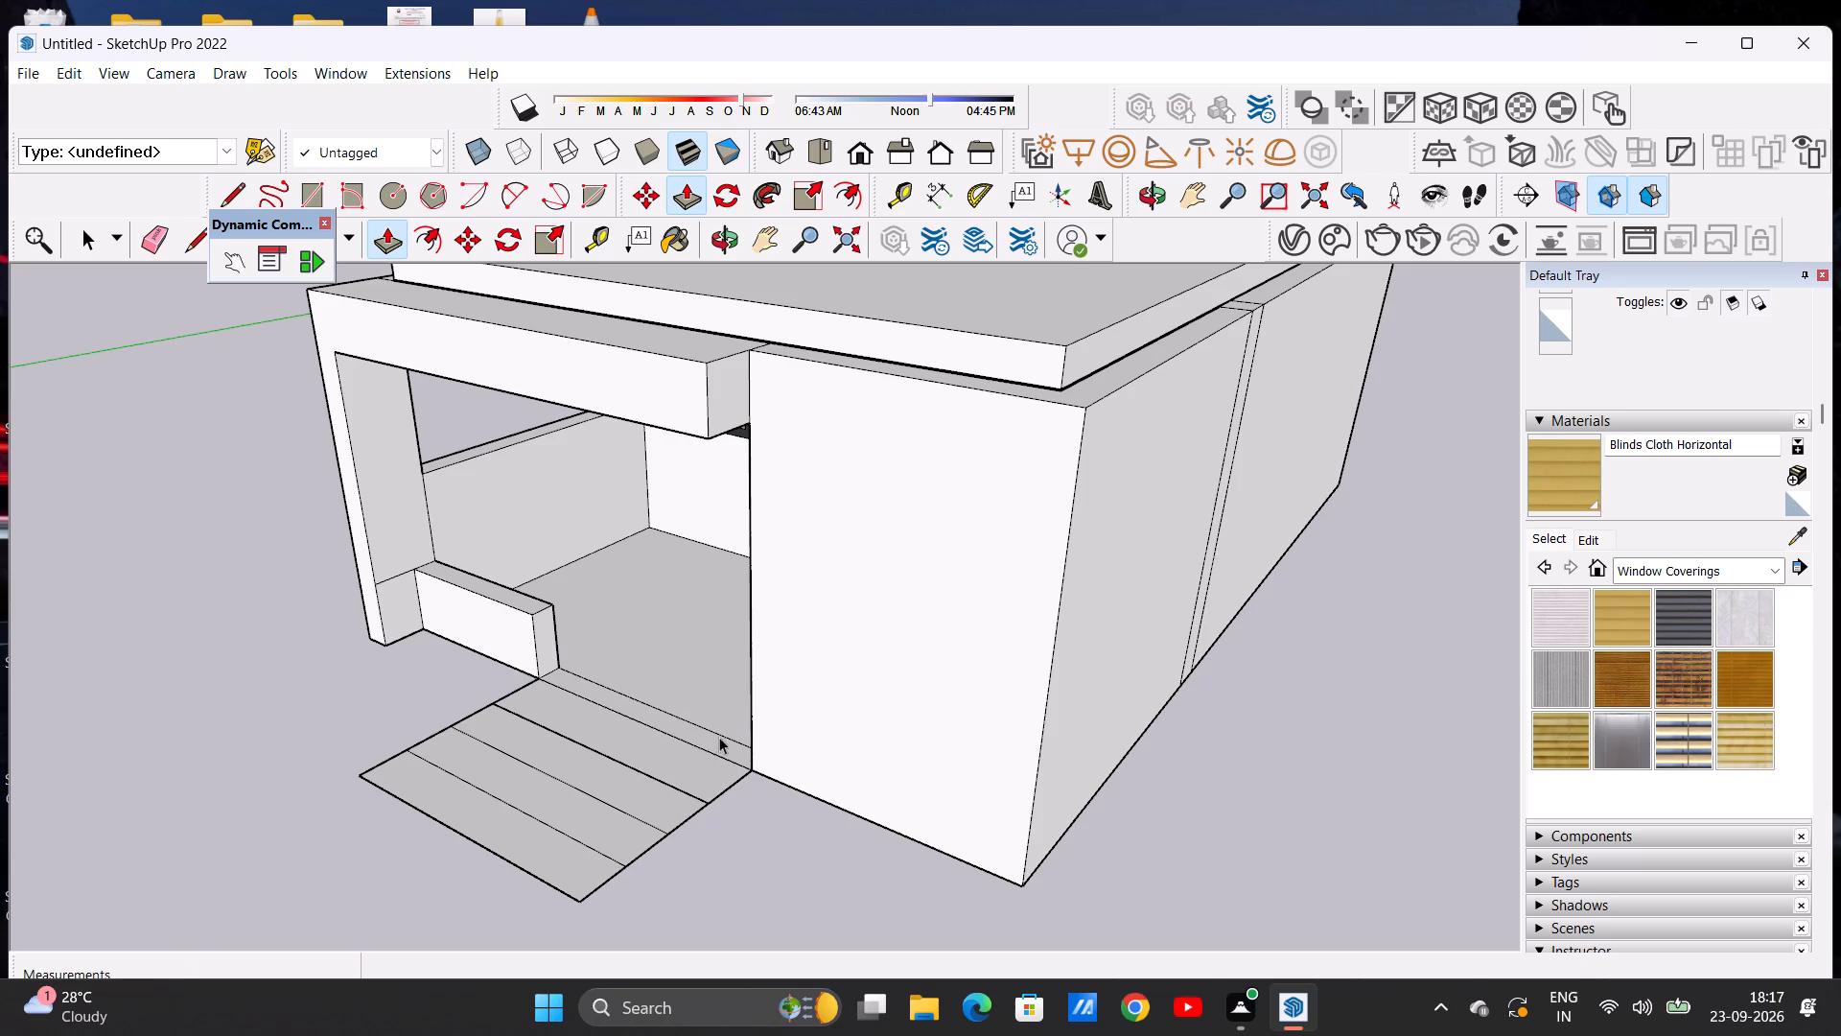
Push/Pull the narrow threshold strip at the porch entrance up by about 10 1/8".
{"action": "scroll", "coordinate": [715, 722], "scroll_direction": "up", "scroll_amount": 3}
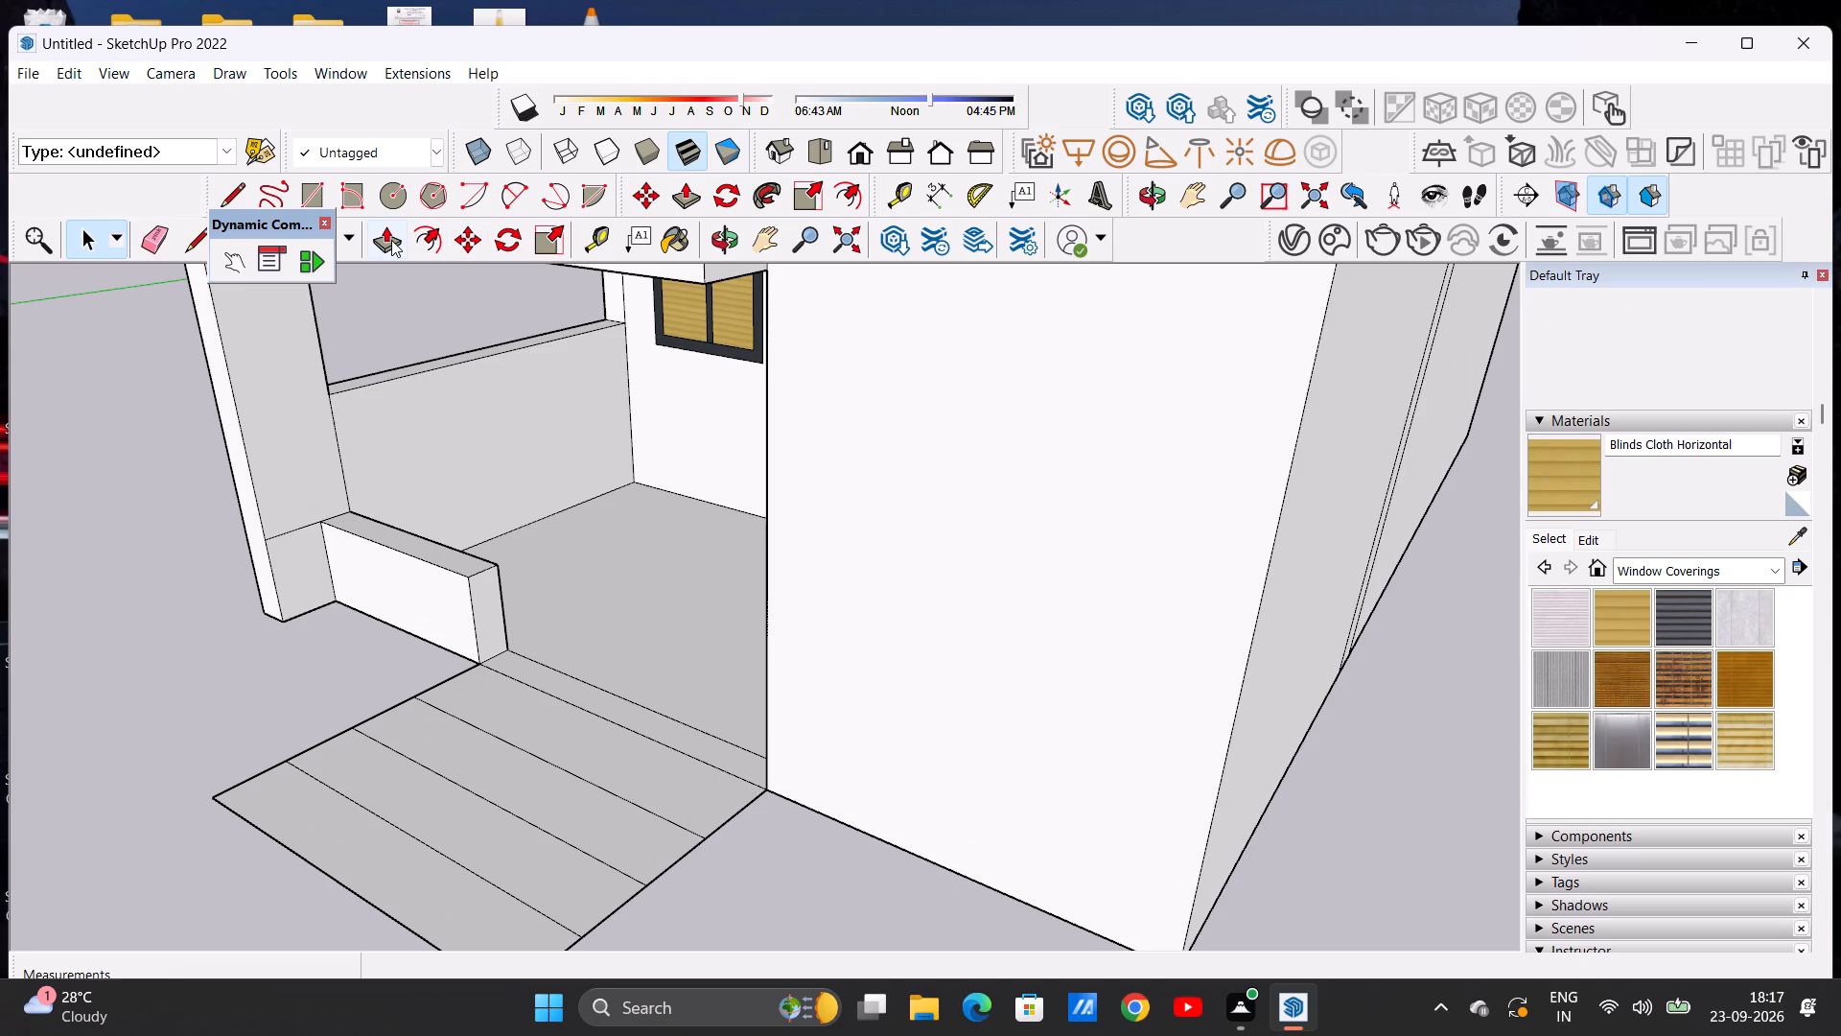
{"action": "left_click", "coordinate": [391, 240]}
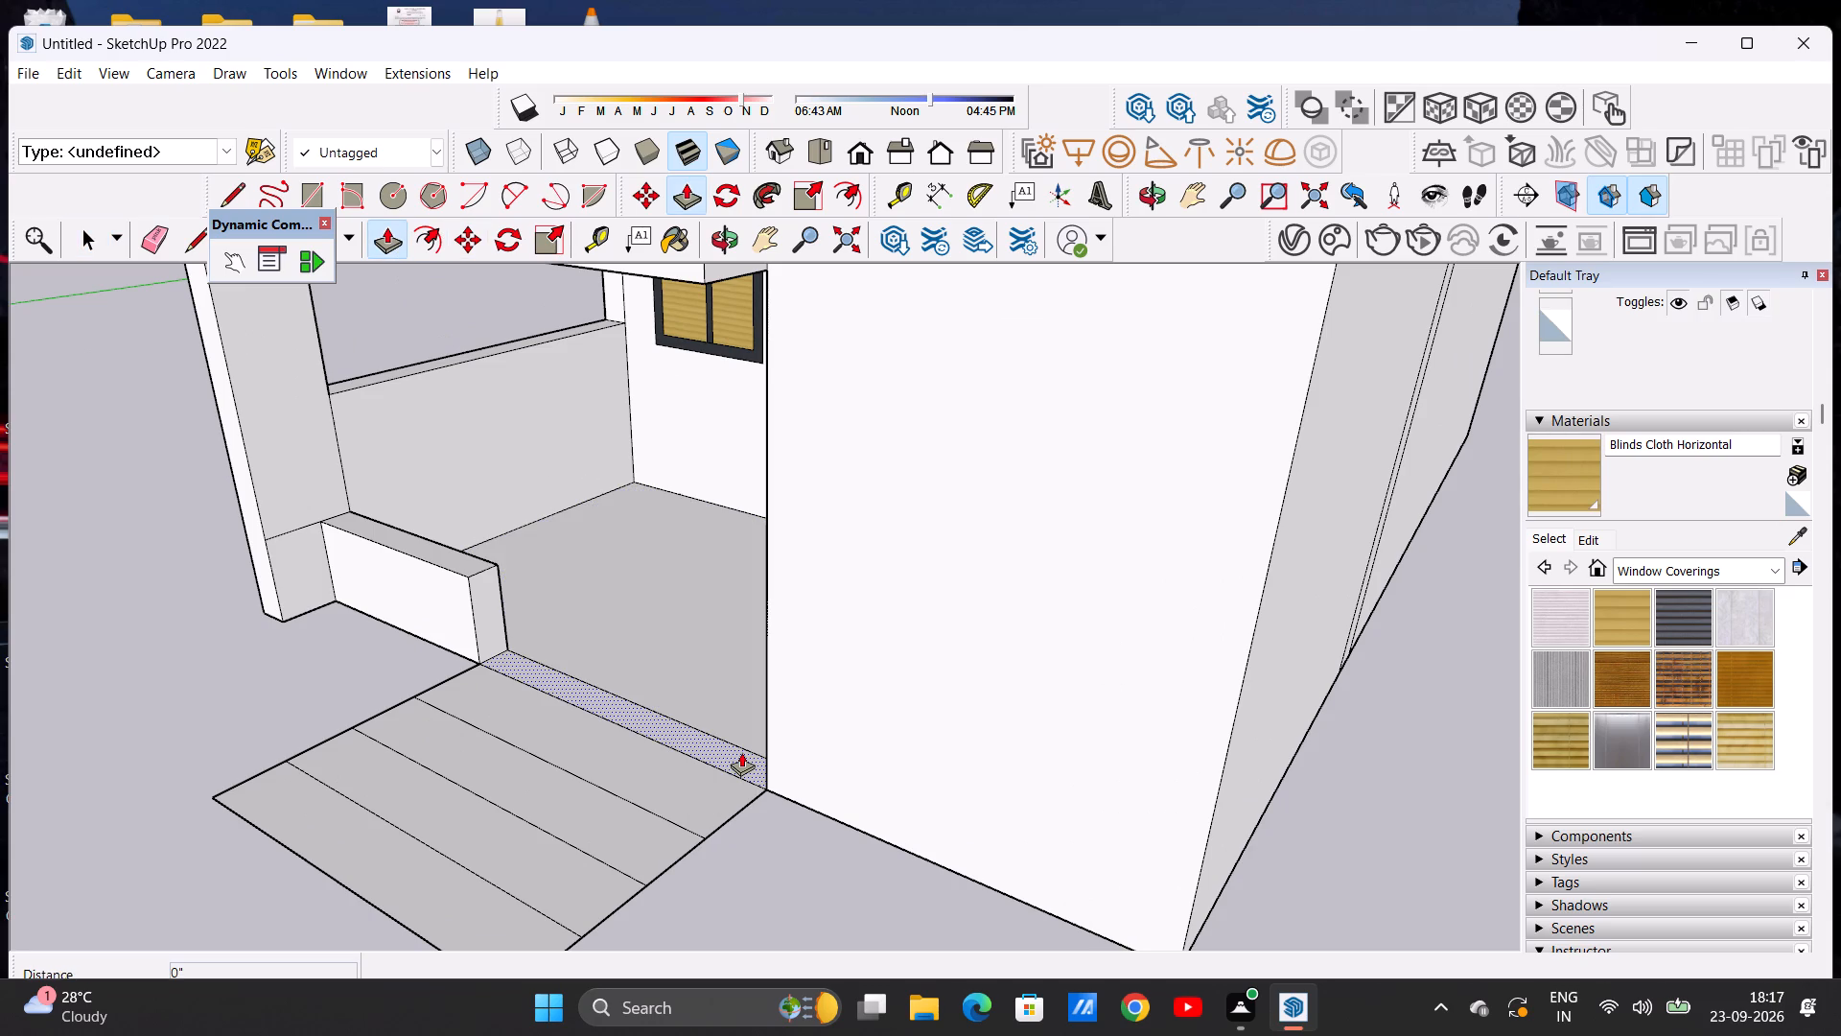
{"action": "left_click", "coordinate": [741, 752]}
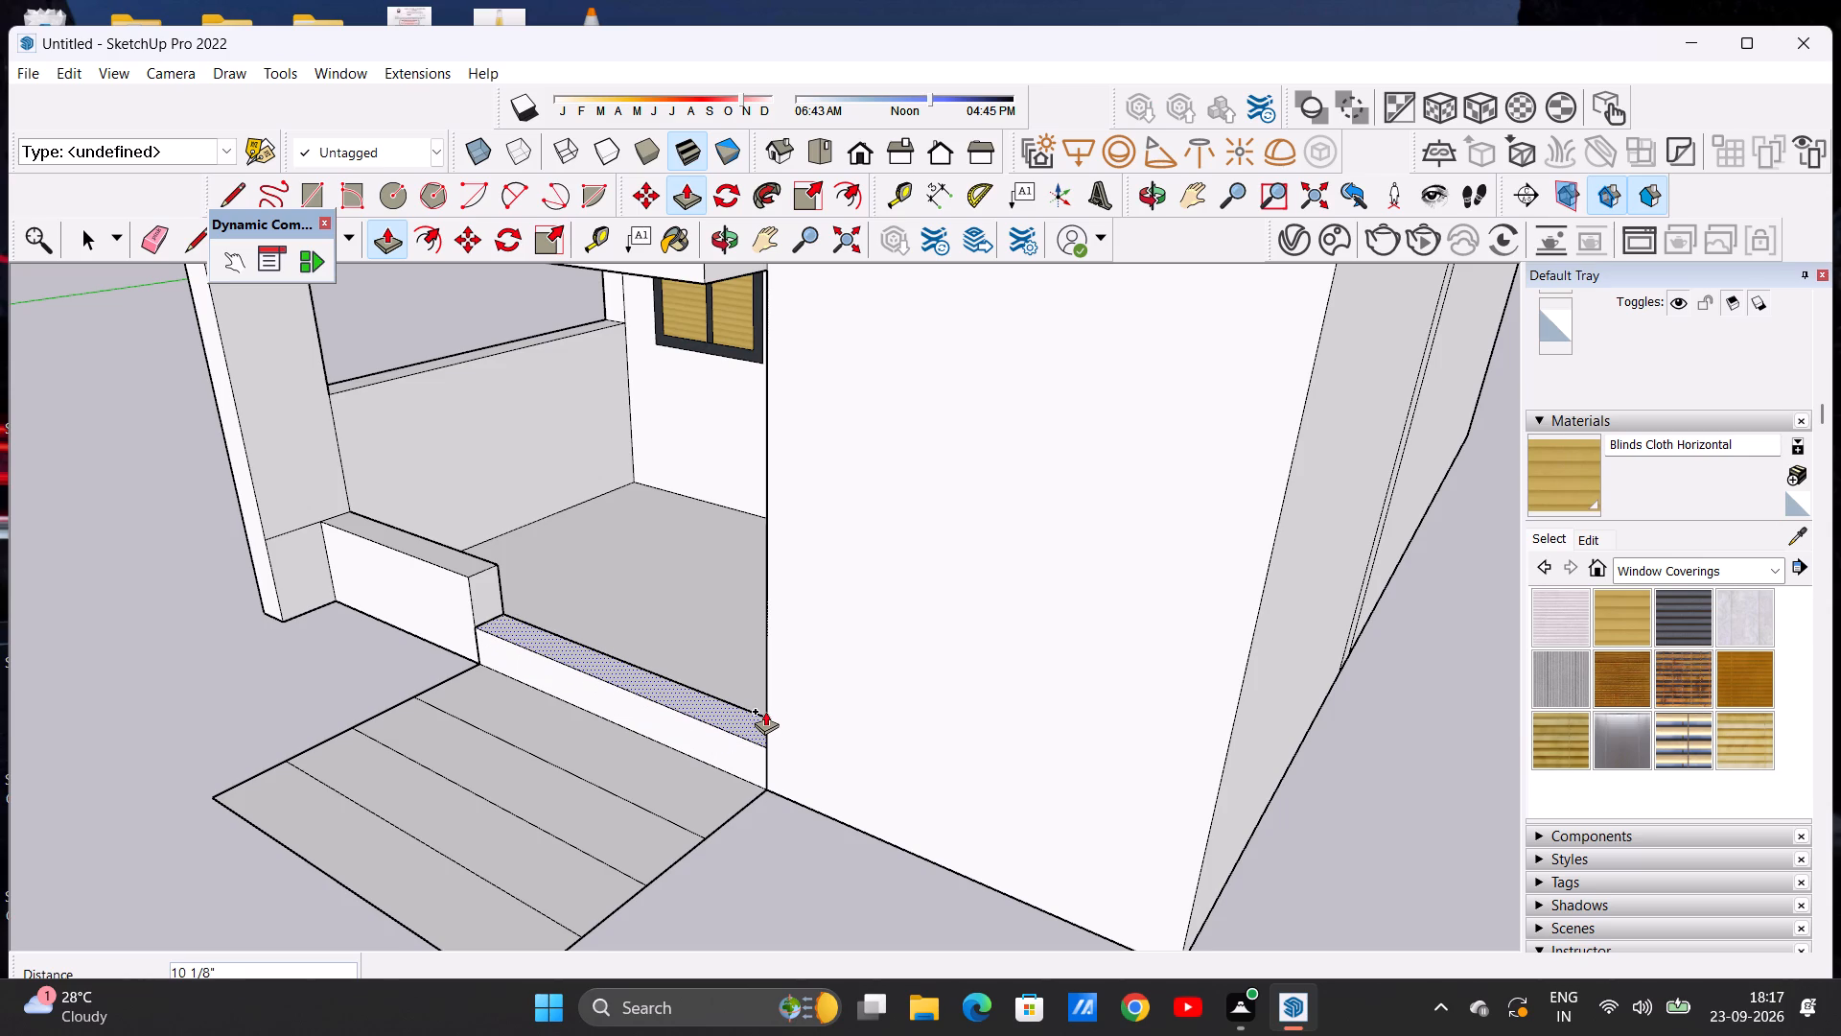
{"action": "left_click", "coordinate": [765, 711]}
Push/Pull the three strips nearest the threshold up about 10 3/8", 6" and 4 5/16" in order outward, forming descending steps.
{"action": "left_click", "coordinate": [719, 789]}
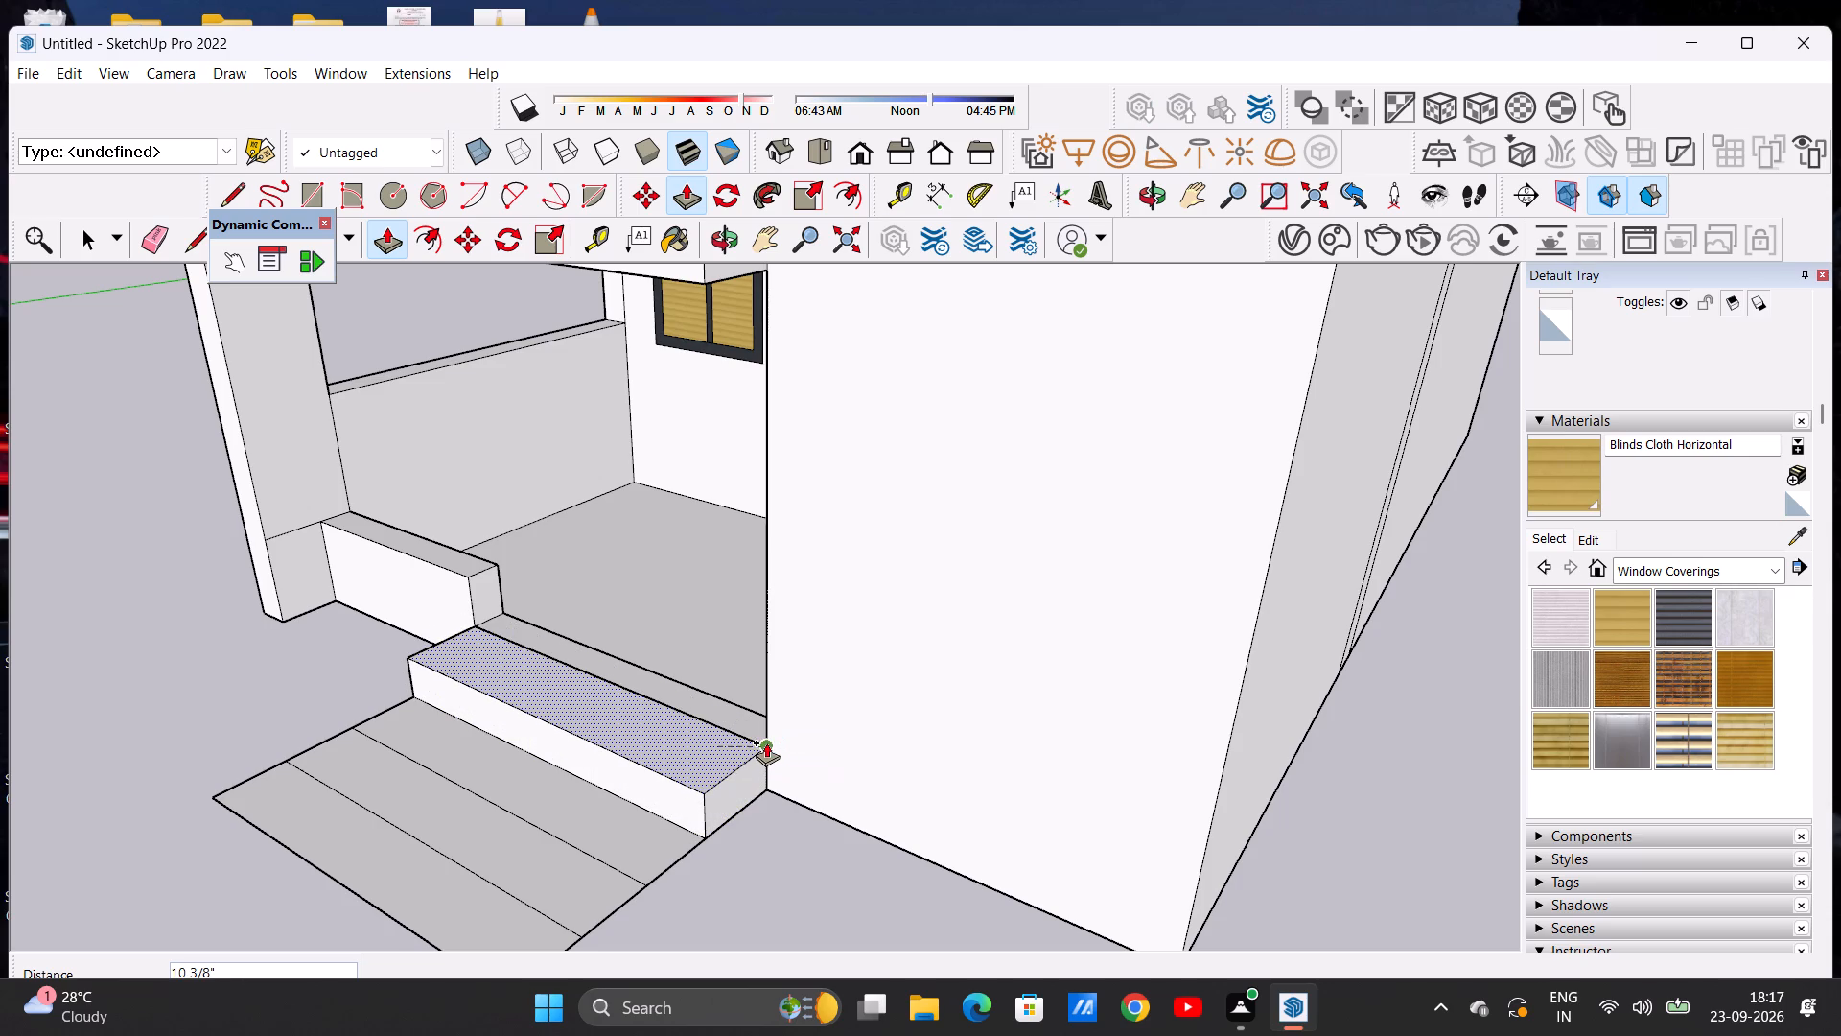
{"action": "left_click", "coordinate": [767, 737]}
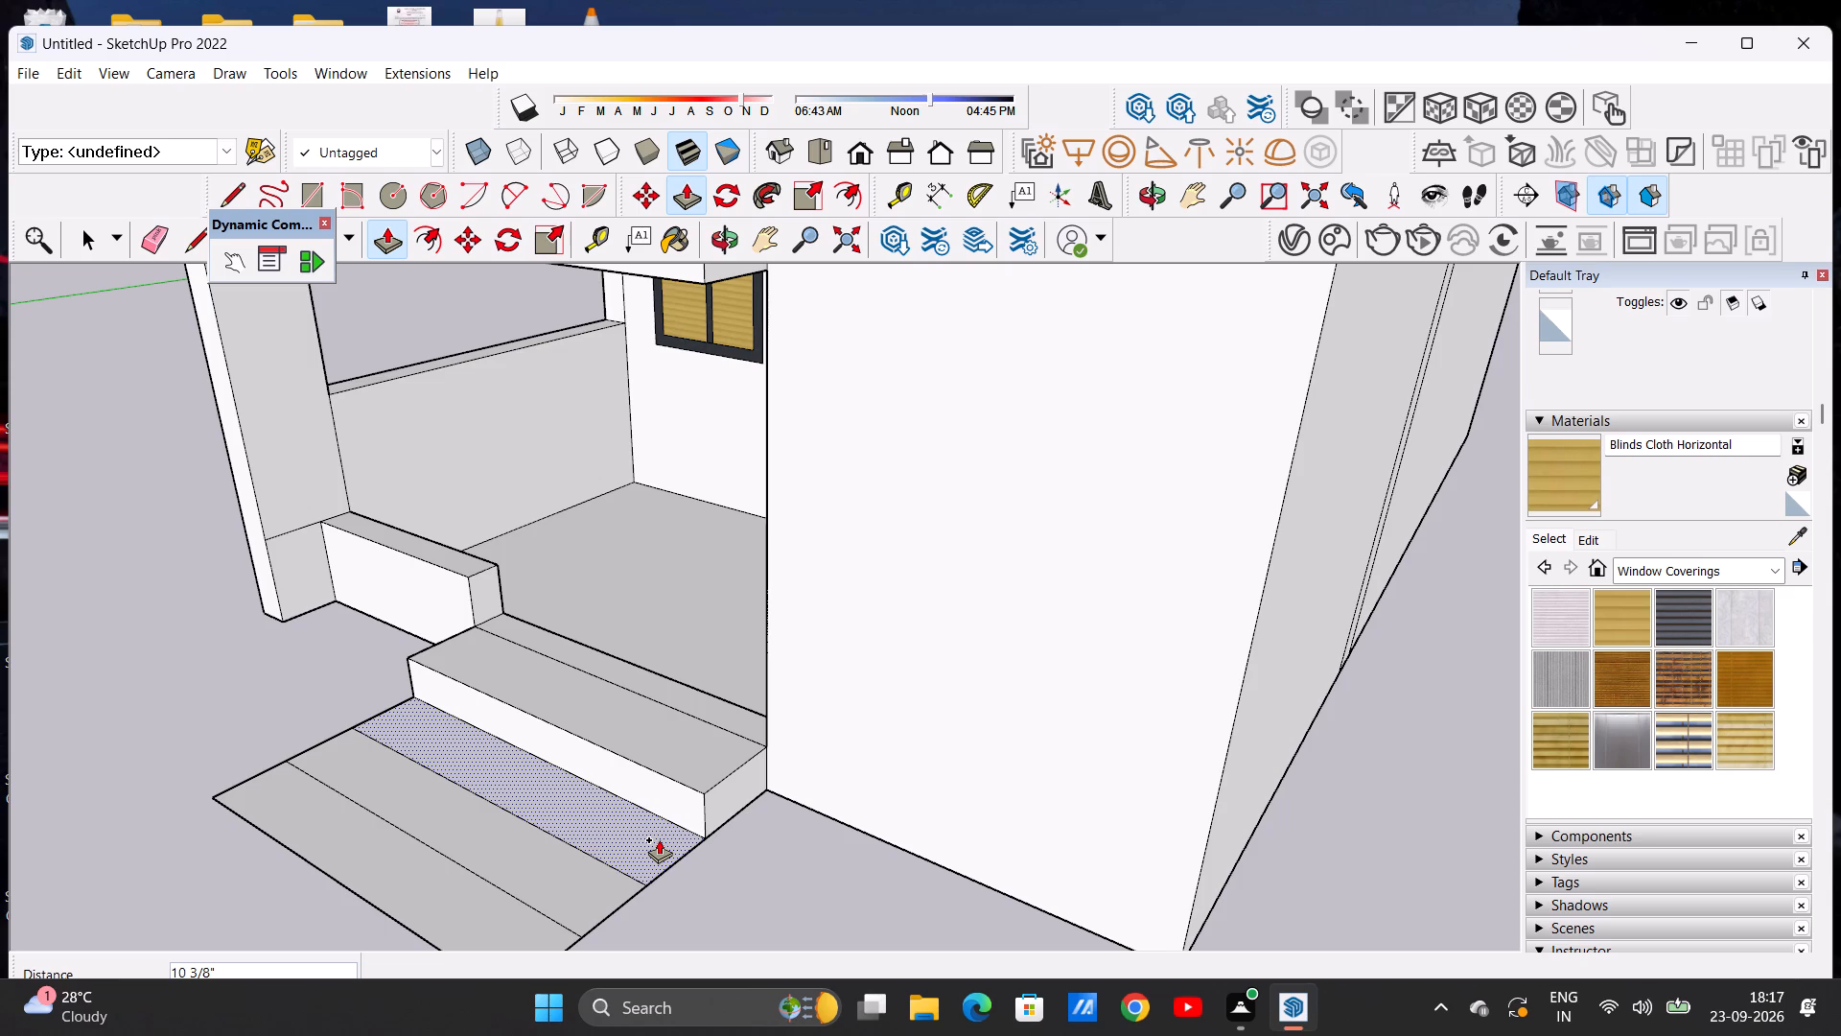
{"action": "left_click", "coordinate": [659, 839]}
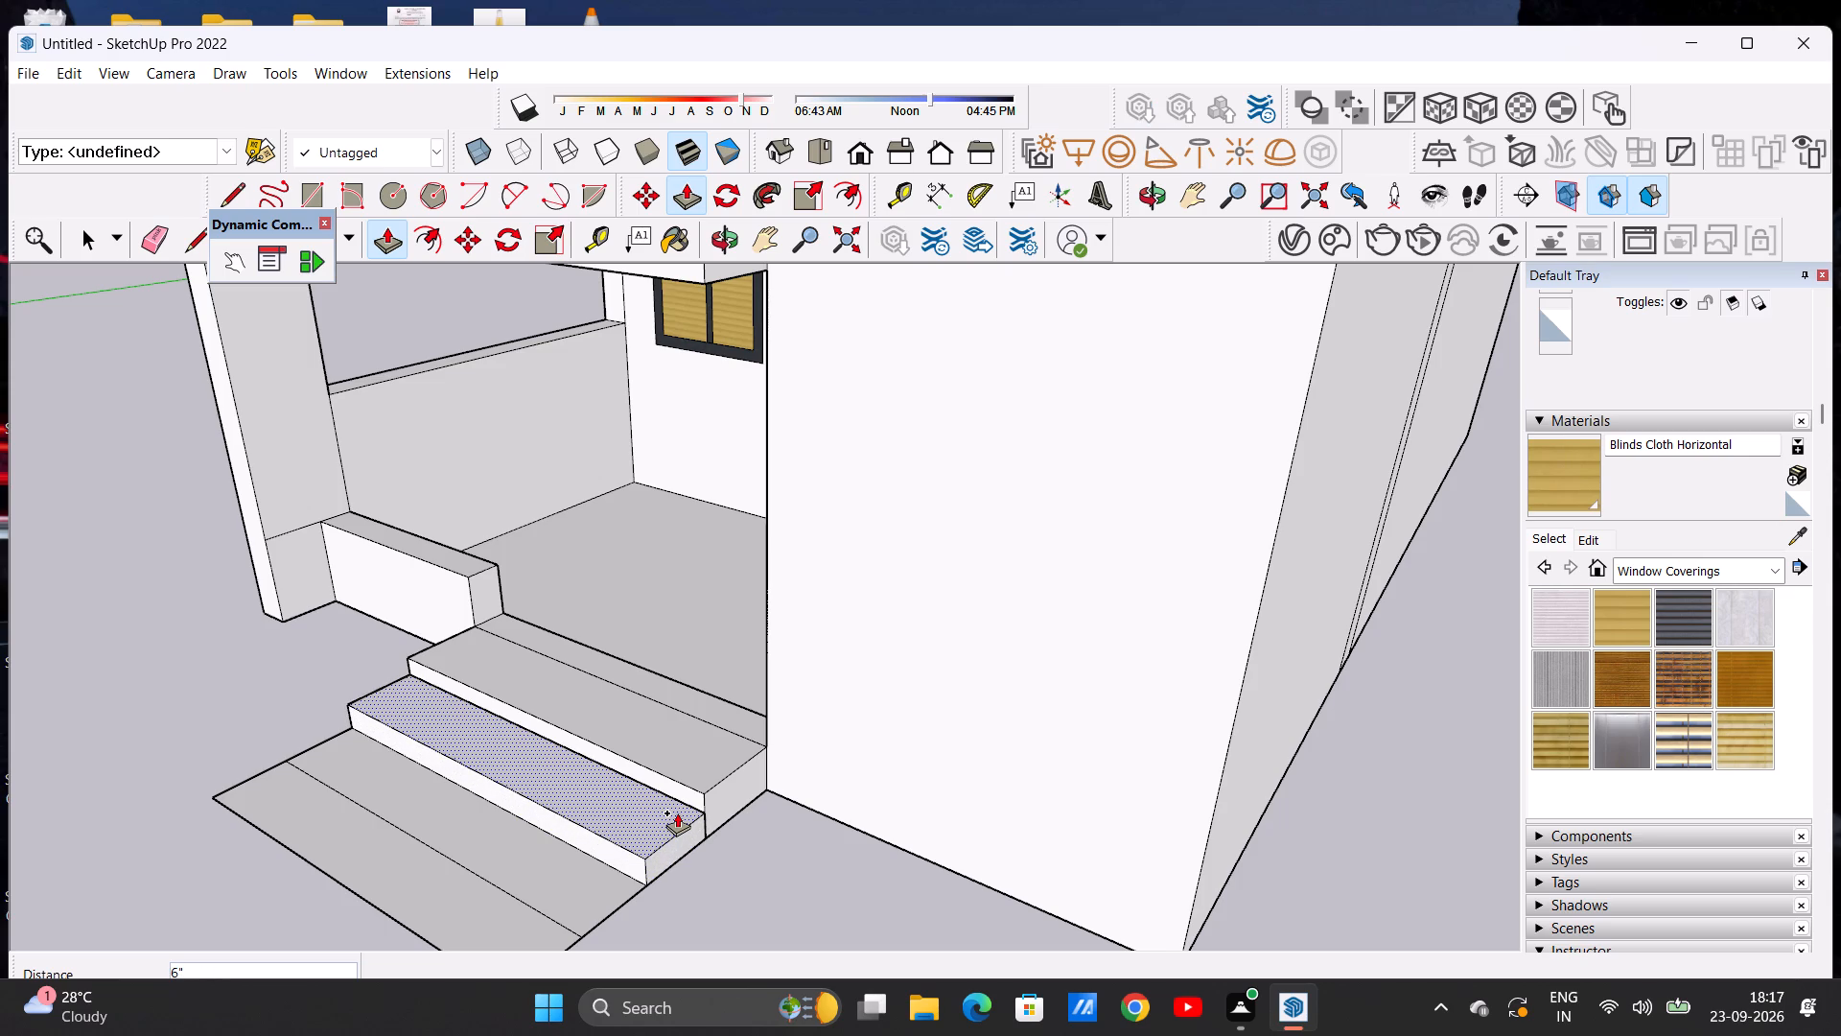
{"action": "left_click", "coordinate": [677, 812]}
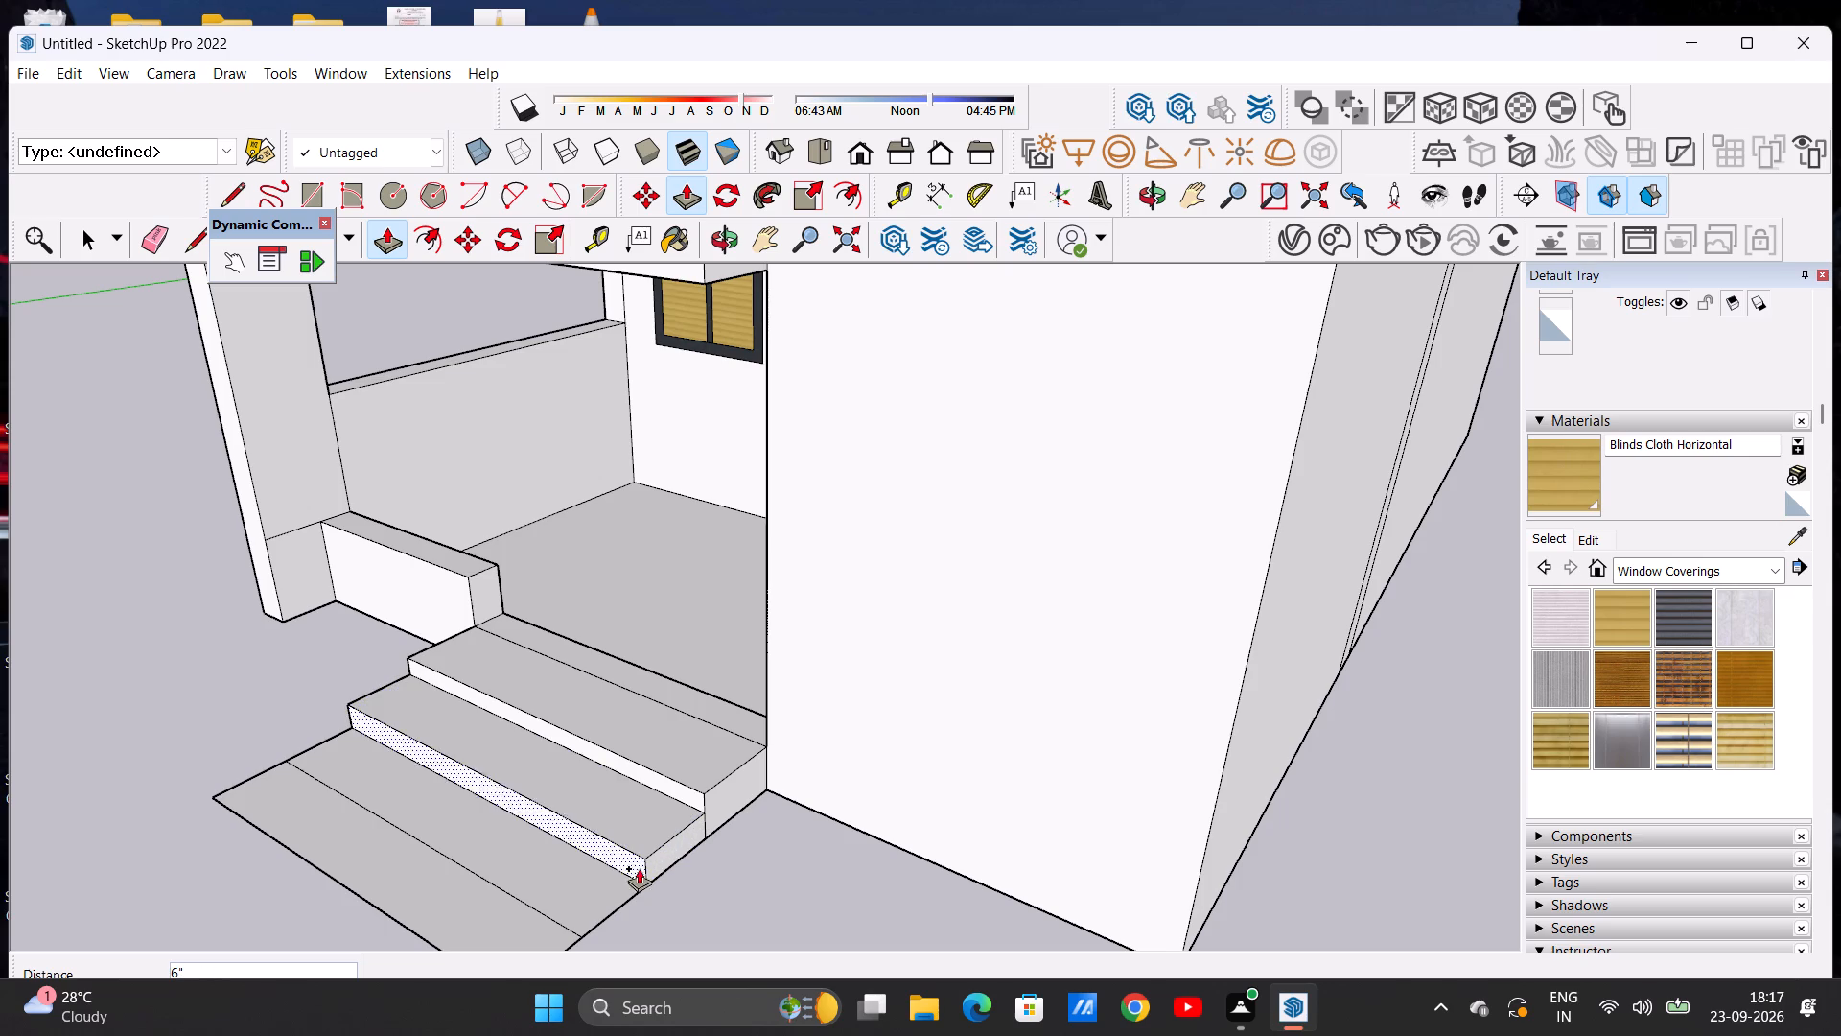
{"action": "left_click", "coordinate": [598, 893]}
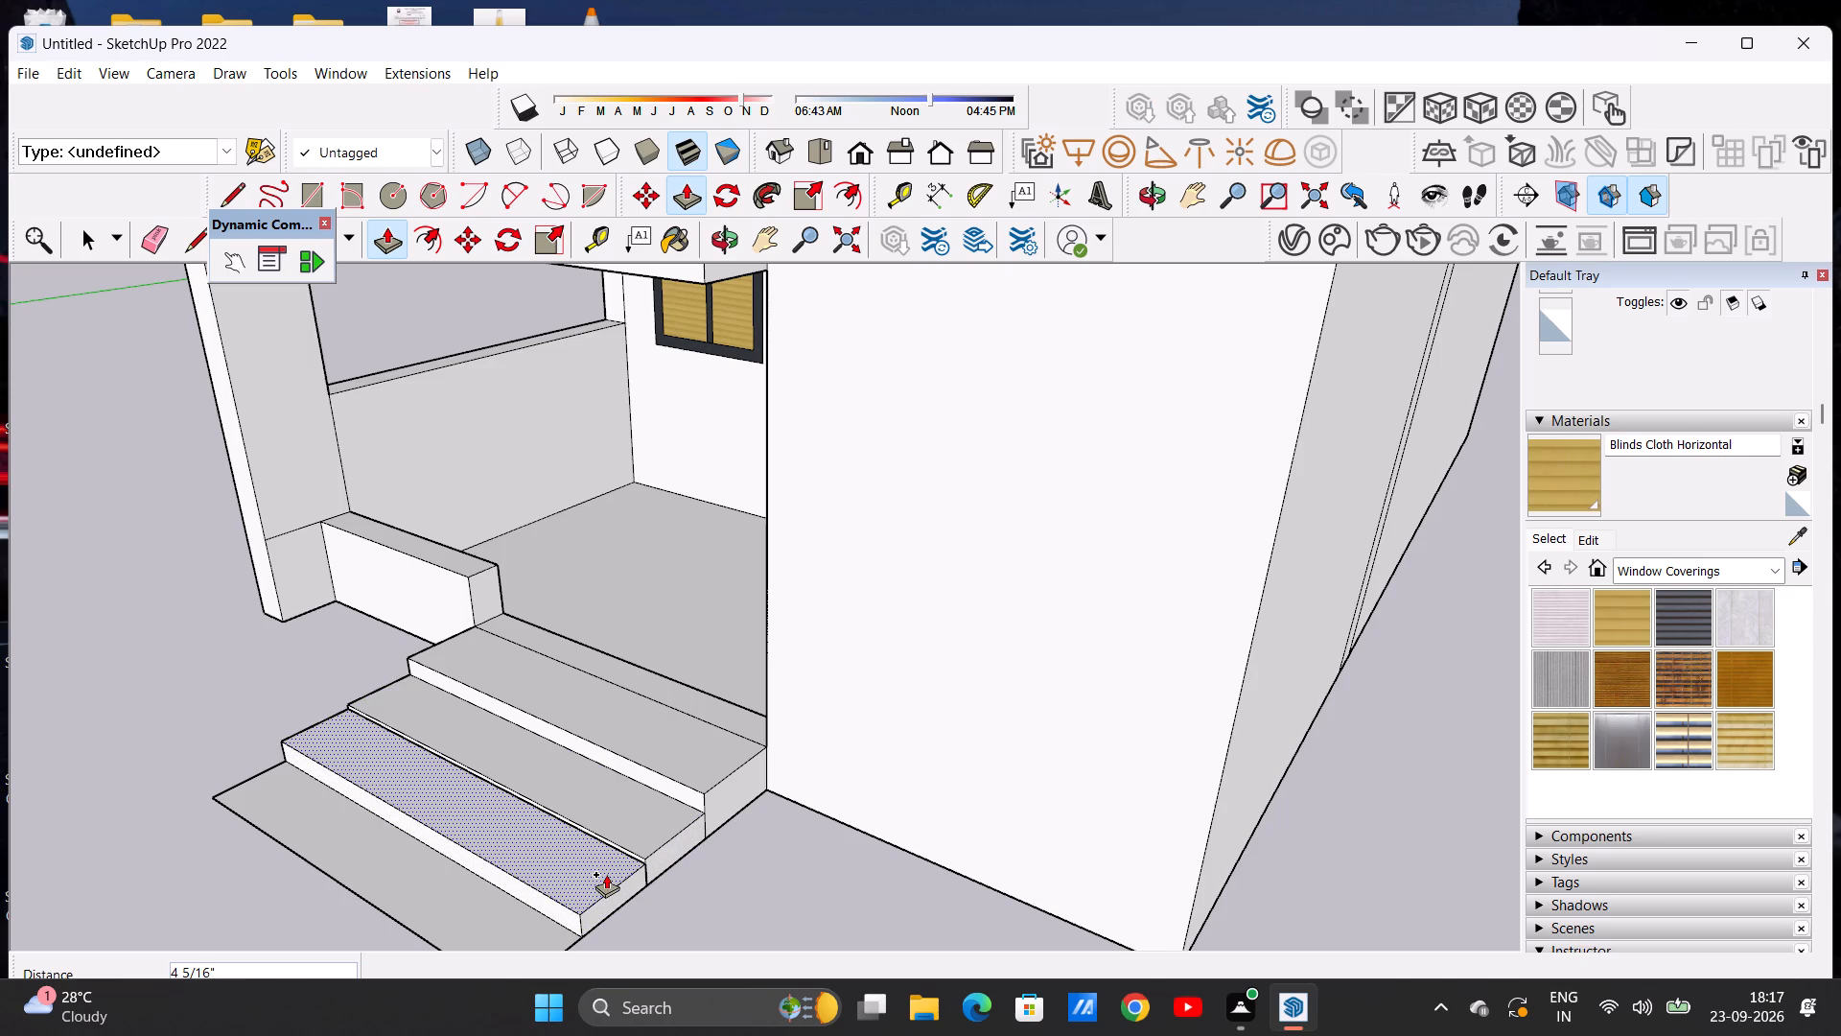
{"action": "left_click", "coordinate": [606, 874]}
{"action": "key", "text": "space"}
Examine the new entrance steps against the porch and room wall from the front and above.
{"action": "middle_click_drag", "start_coordinate": [400, 836], "coordinate": [501, 741]}
{"action": "scroll", "coordinate": [484, 740], "scroll_direction": "down", "scroll_amount": 8}
{"action": "middle_click_drag", "start_coordinate": [505, 798], "coordinate": [644, 807]}
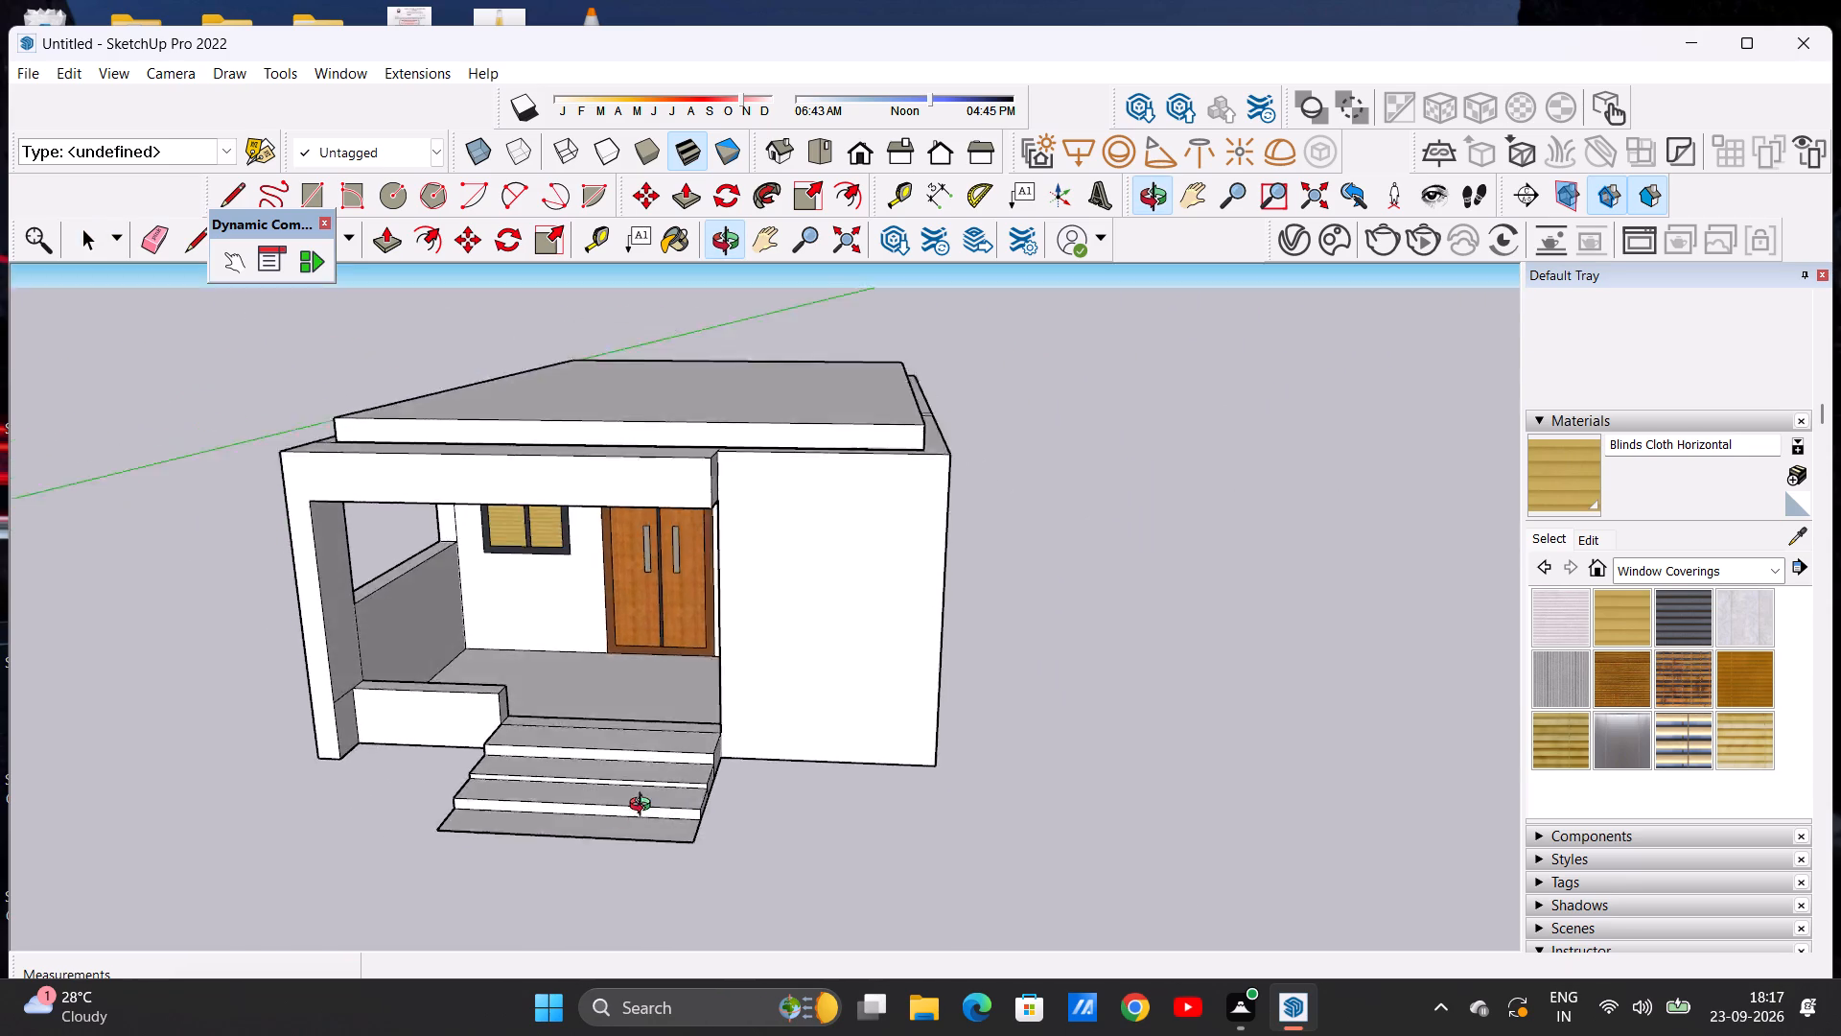
{"action": "middle_click_drag", "start_coordinate": [644, 807], "coordinate": [652, 779]}
{"action": "scroll", "coordinate": [652, 779], "scroll_direction": "down", "scroll_amount": 4}
{"action": "scroll", "coordinate": [638, 800], "scroll_direction": "up", "scroll_amount": 6}
{"action": "middle_click_drag", "start_coordinate": [631, 806], "coordinate": [656, 964]}
{"action": "scroll", "coordinate": [651, 958], "scroll_direction": "down", "scroll_amount": 1}
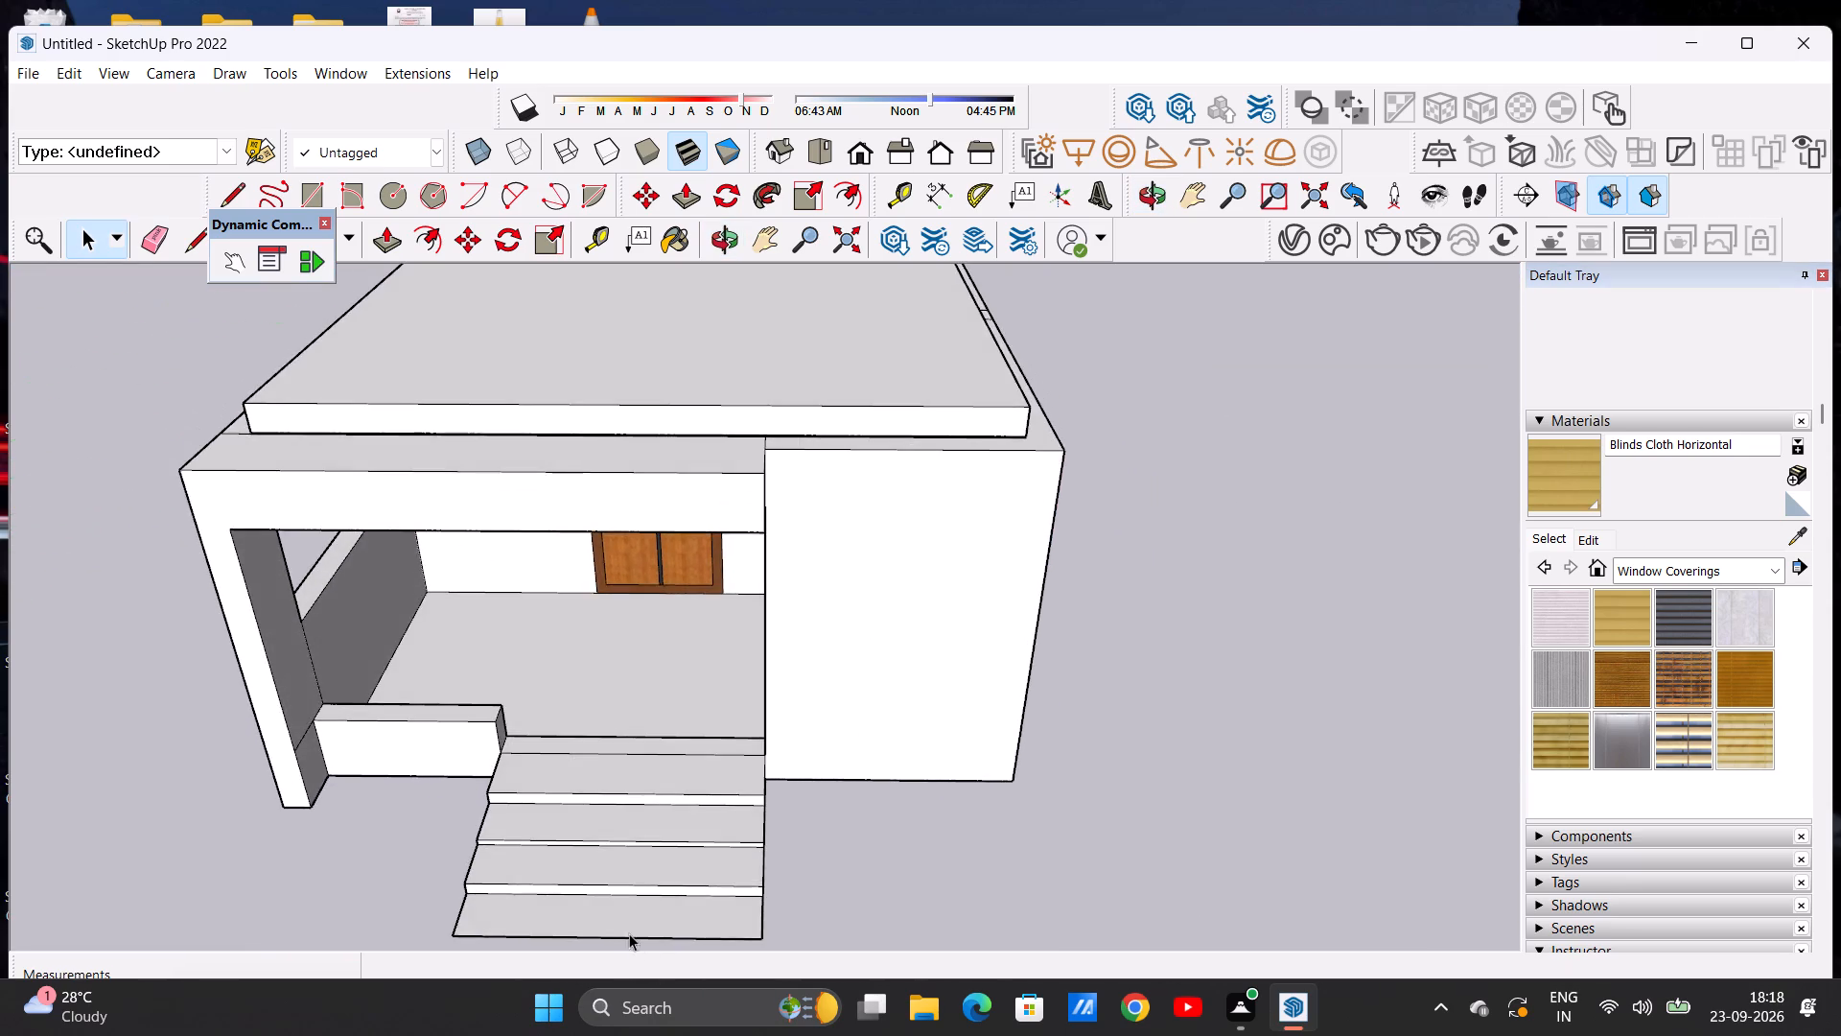
{"action": "scroll", "coordinate": [626, 927], "scroll_direction": "up", "scroll_amount": 7}
{"action": "scroll", "coordinate": [583, 866], "scroll_direction": "down", "scroll_amount": 11}
{"action": "scroll", "coordinate": [571, 886], "scroll_direction": "up", "scroll_amount": 7}
{"action": "scroll", "coordinate": [575, 795], "scroll_direction": "down", "scroll_amount": 7}
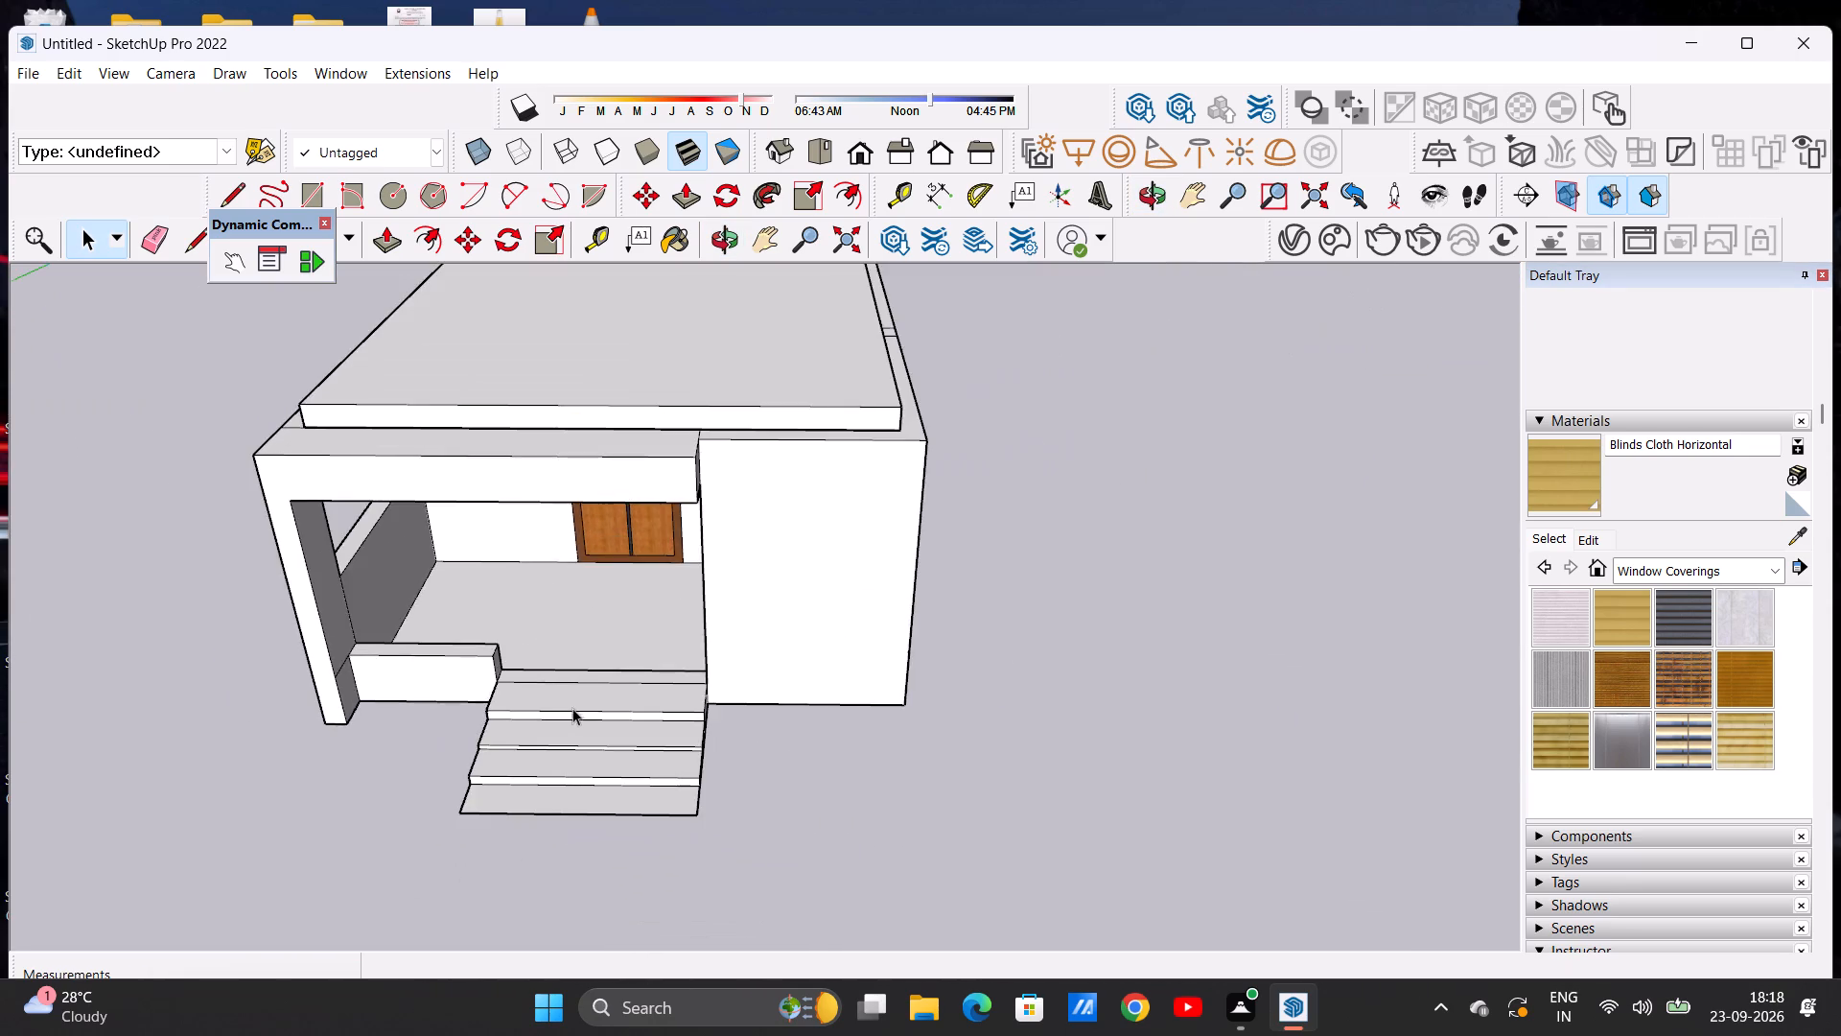
Erase the outer edges of the flat ground-level strip in front of the entrance steps, leaving three raised steps.
{"action": "middle_click_drag", "start_coordinate": [580, 790], "coordinate": [602, 902]}
{"action": "scroll", "coordinate": [609, 843], "scroll_direction": "up", "scroll_amount": 12}
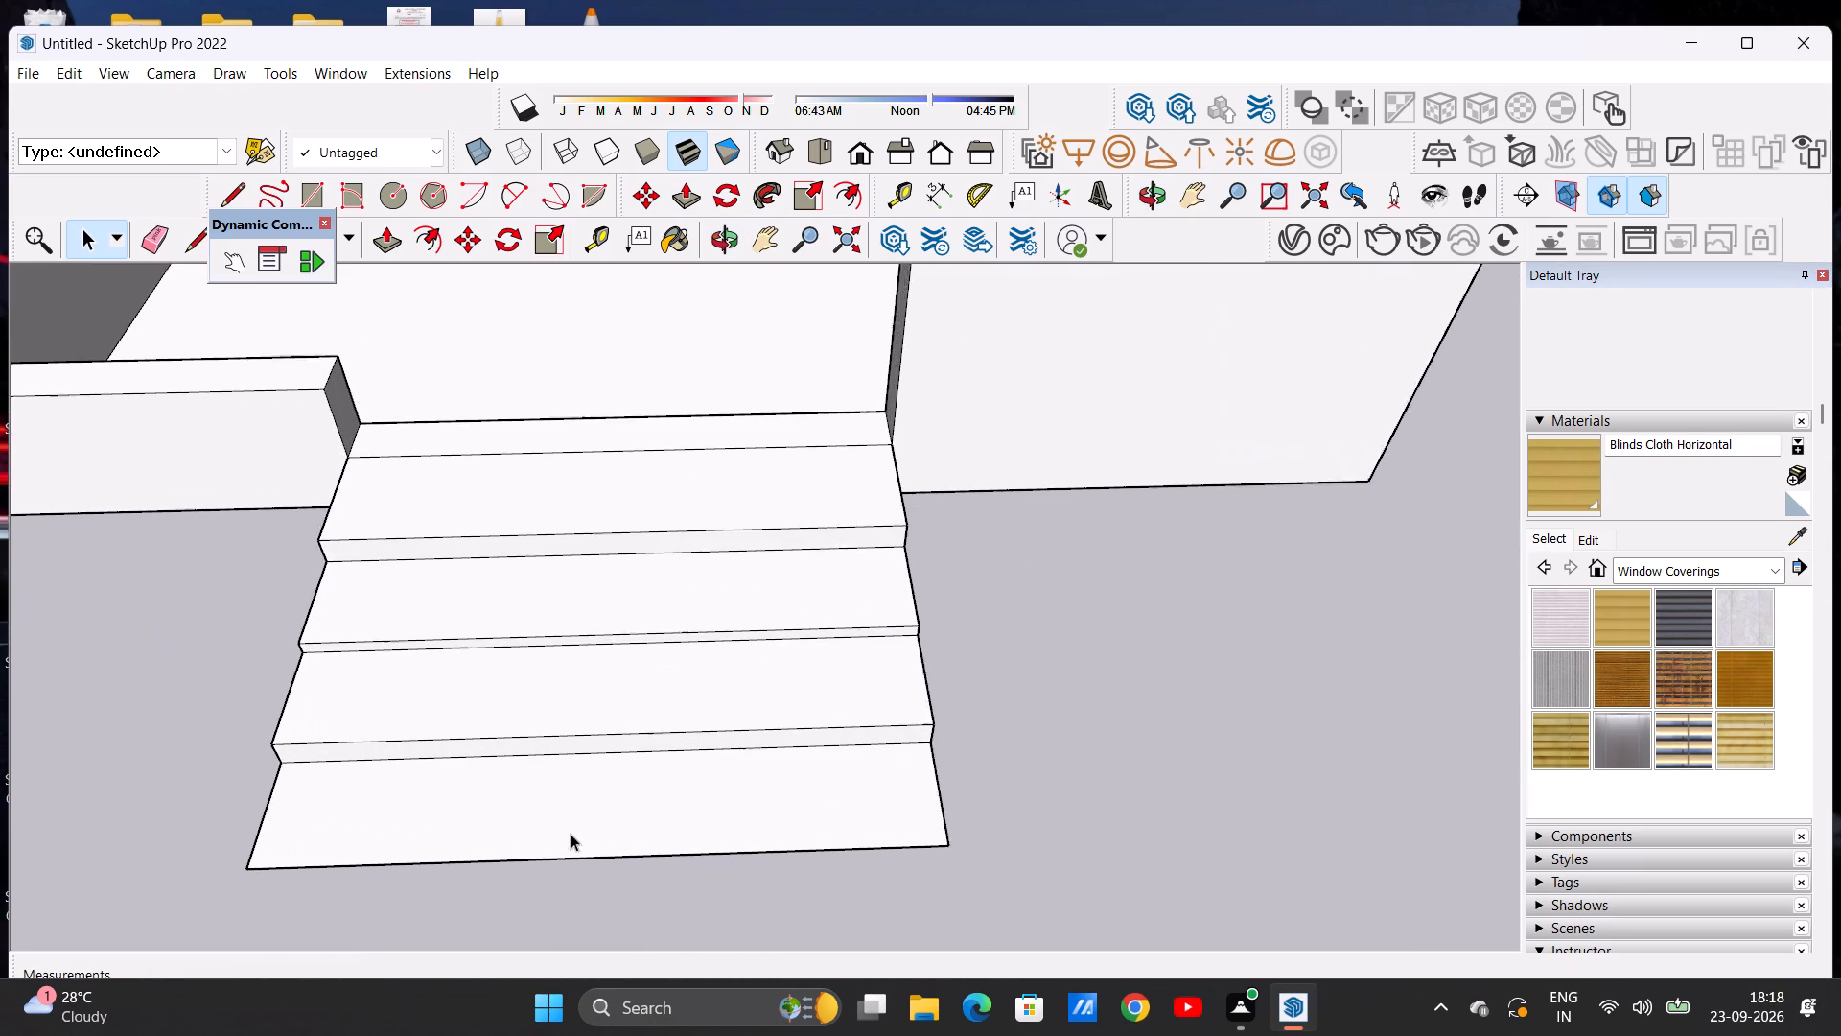
{"action": "scroll", "coordinate": [571, 834], "scroll_direction": "up", "scroll_amount": 1}
{"action": "scroll", "coordinate": [552, 779], "scroll_direction": "down", "scroll_amount": 7}
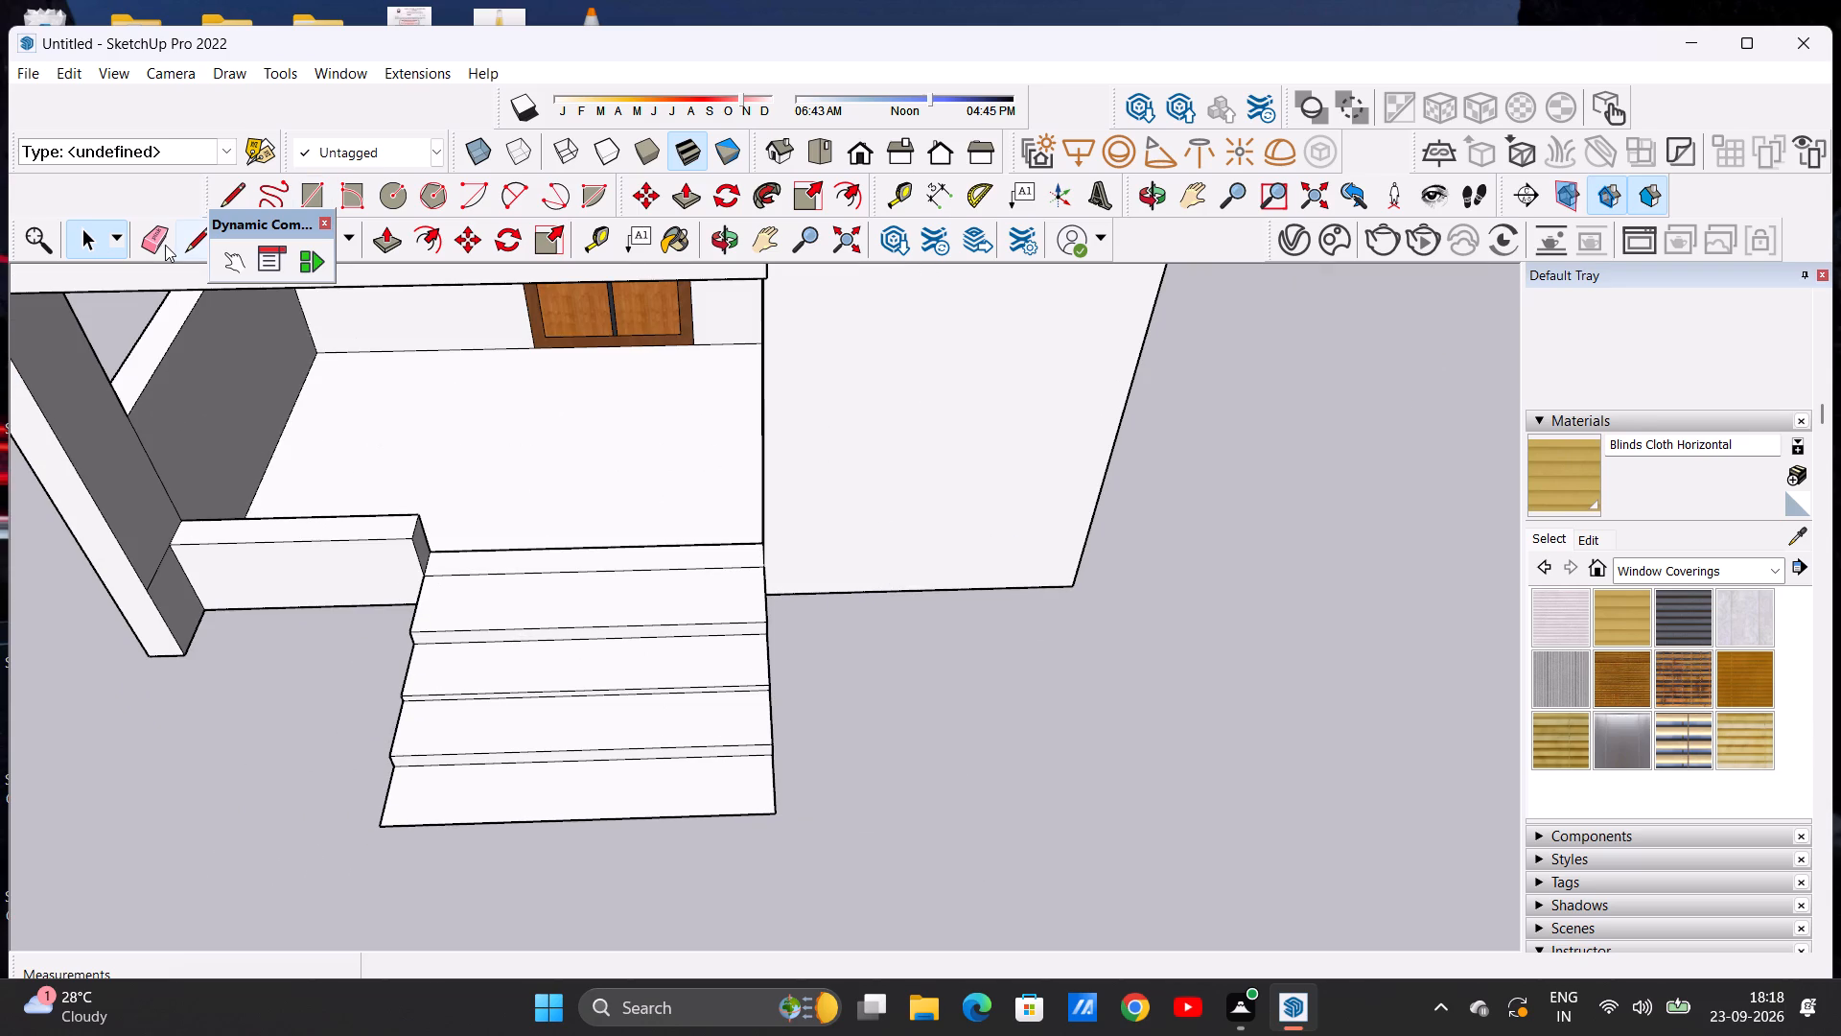
{"action": "left_click", "coordinate": [162, 243]}
{"action": "scroll", "coordinate": [482, 833], "scroll_direction": "up", "scroll_amount": 4}
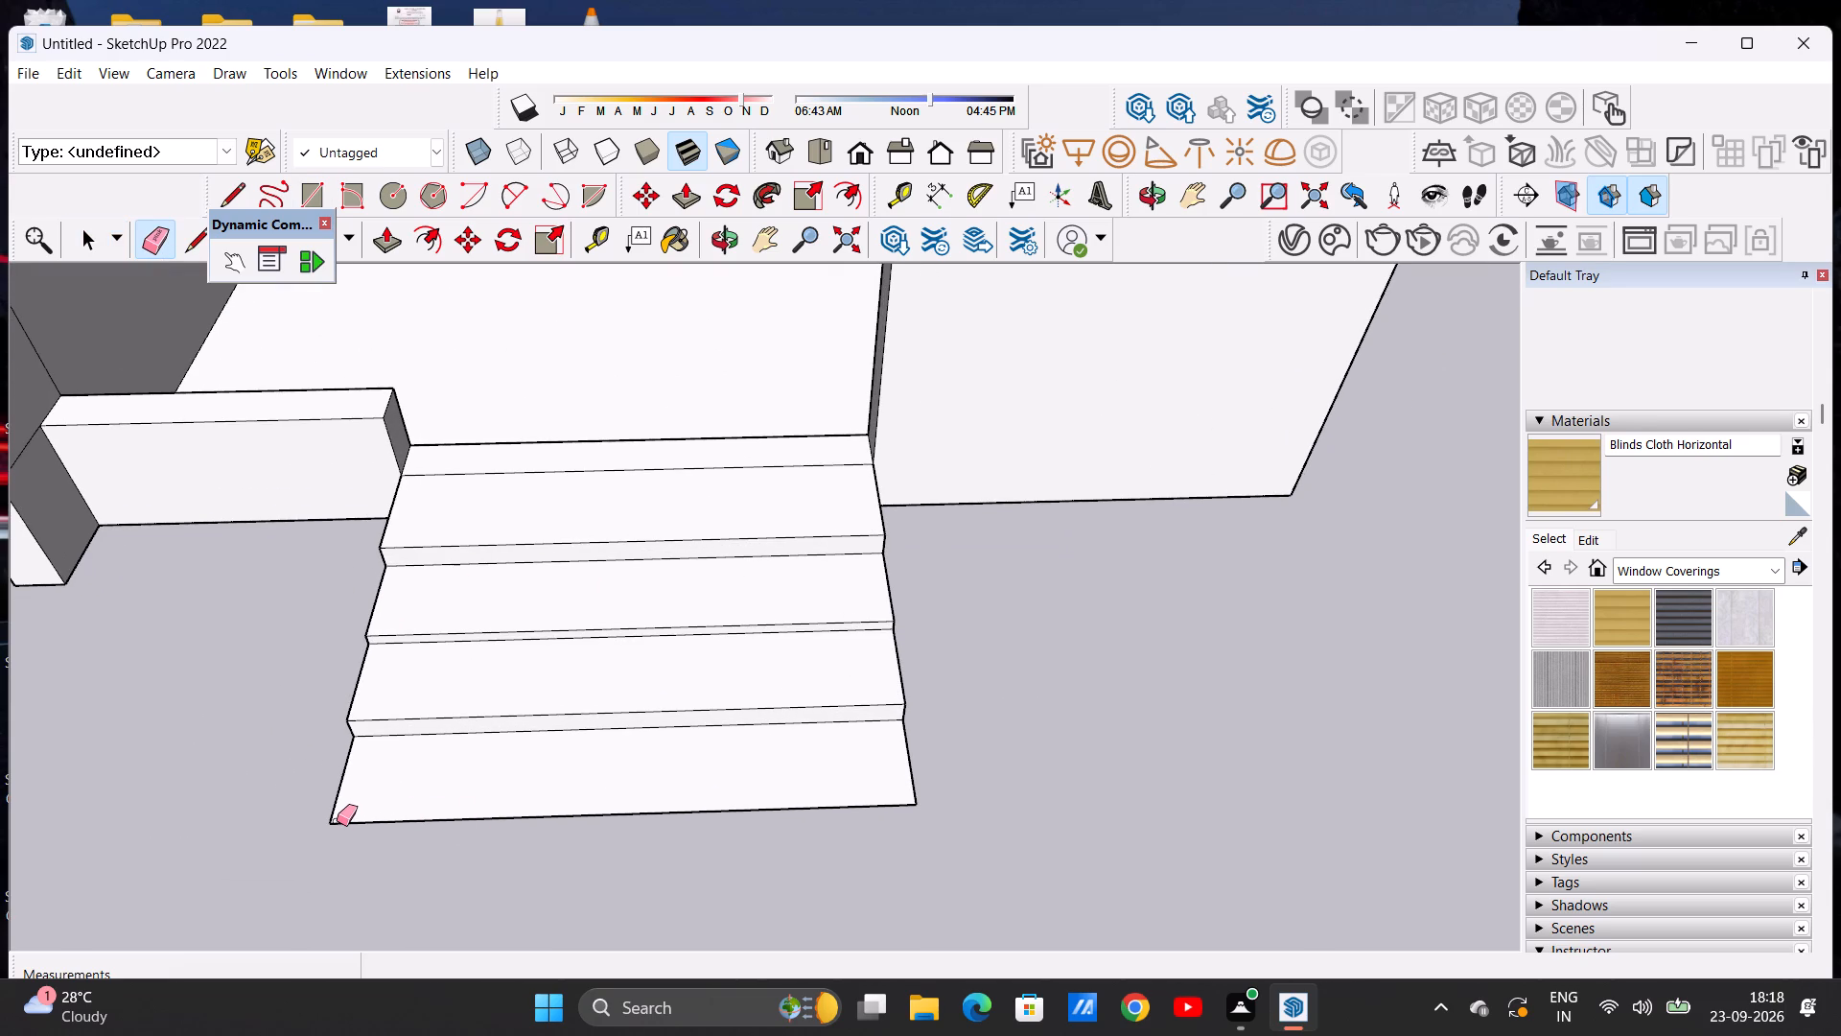
{"action": "left_click", "coordinate": [337, 821]}
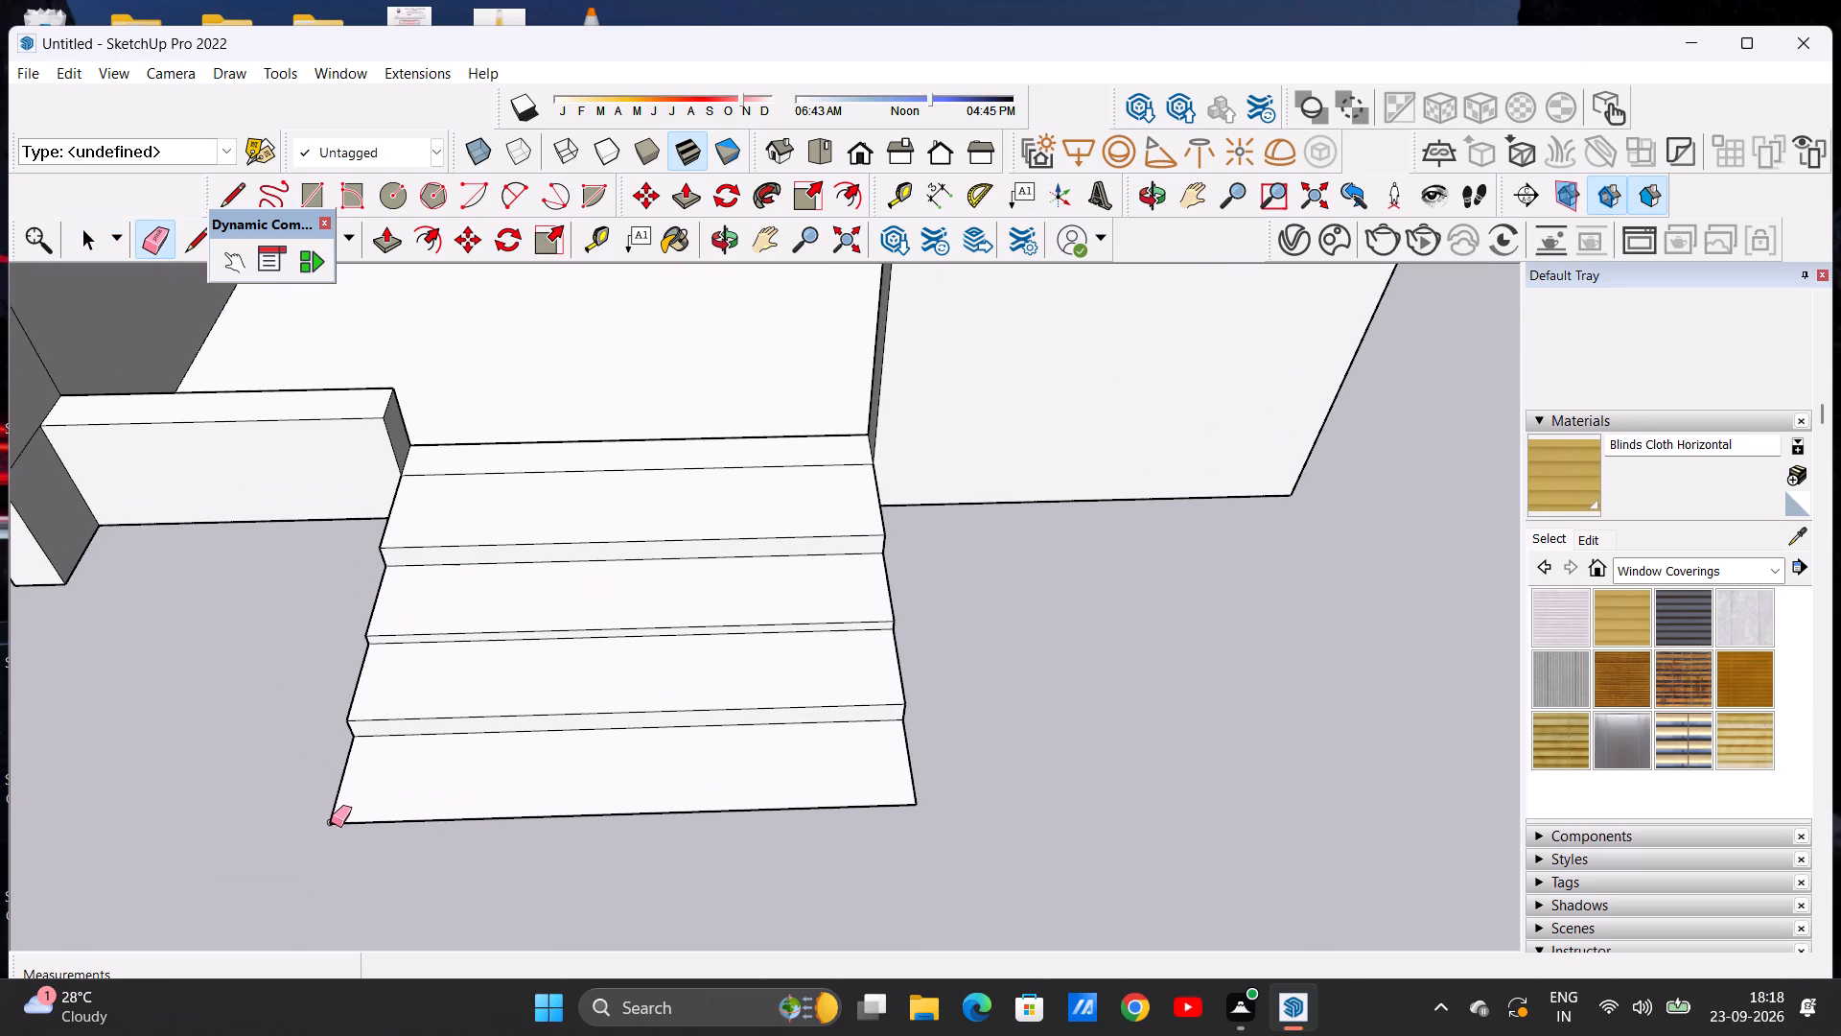
{"action": "left_click", "coordinate": [331, 822]}
{"action": "scroll", "coordinate": [355, 837], "scroll_direction": "down", "scroll_amount": 3}
{"action": "scroll", "coordinate": [775, 802], "scroll_direction": "up", "scroll_amount": 9}
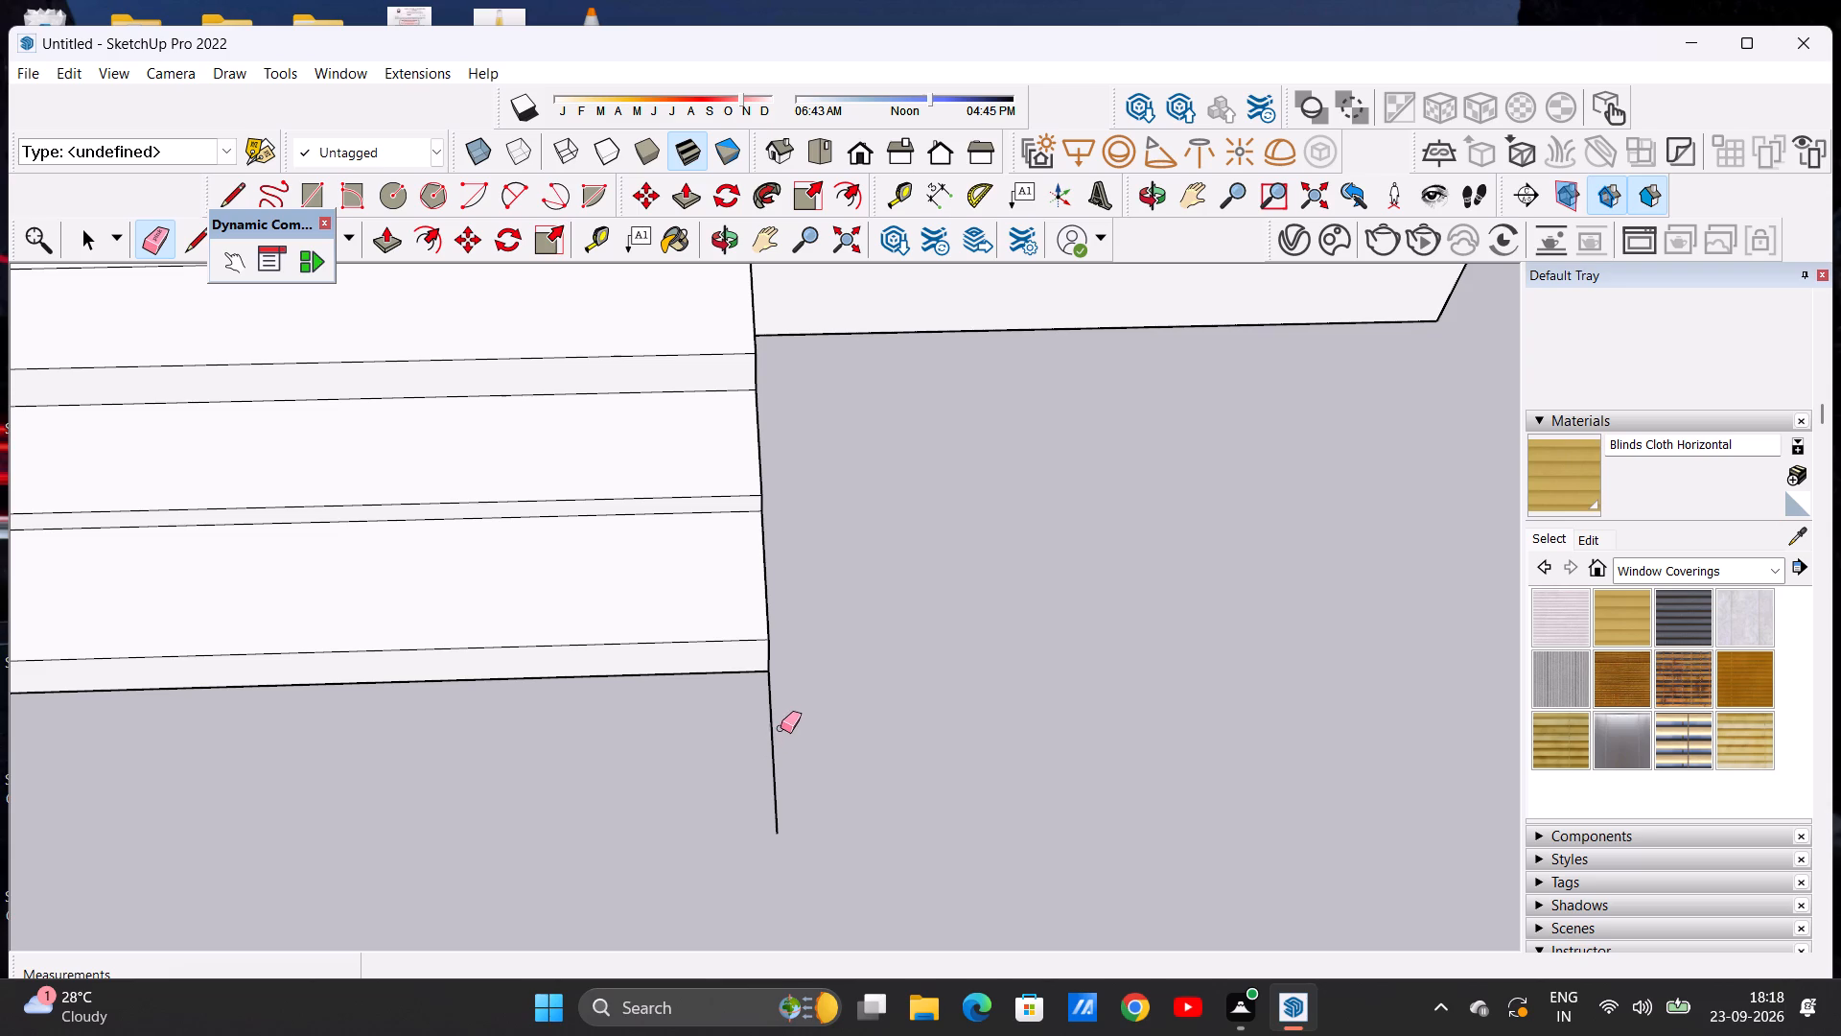
{"action": "left_click", "coordinate": [772, 740]}
{"action": "scroll", "coordinate": [800, 836], "scroll_direction": "down", "scroll_amount": 12}
{"action": "key", "text": "space"}
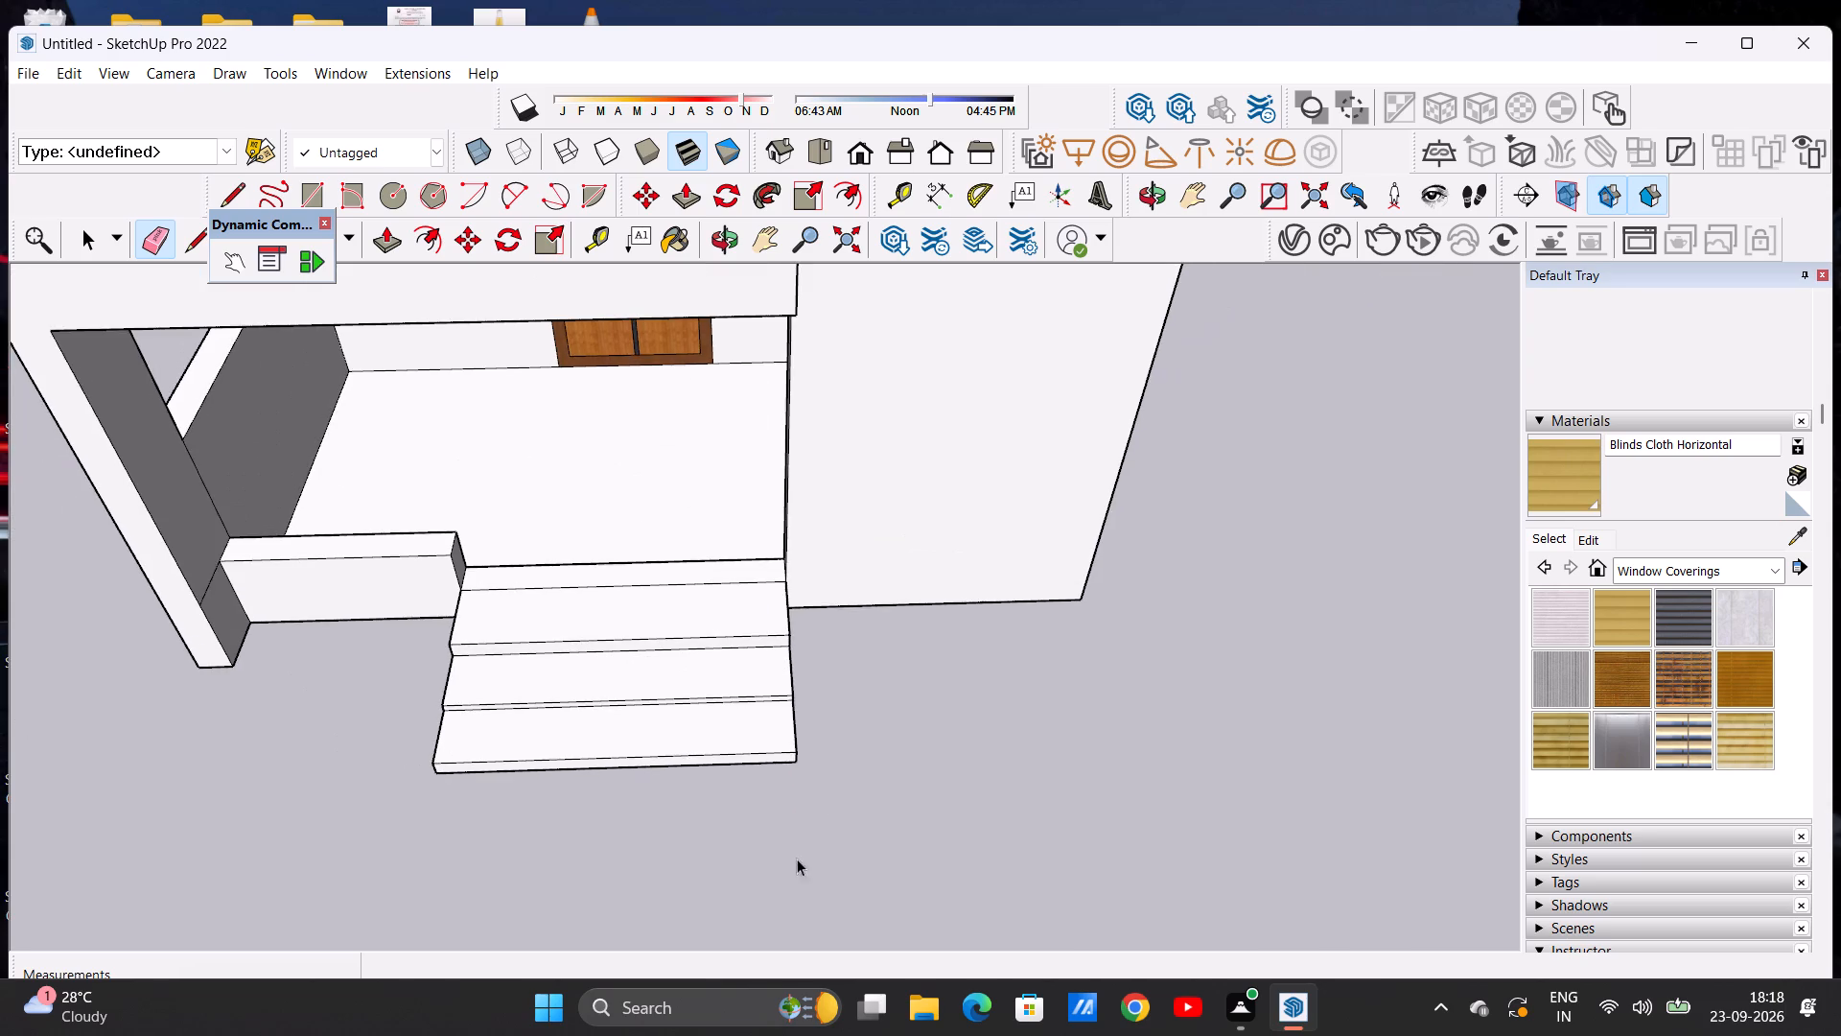
Examine the porch, entrance steps and blank front wall of the room from the front and at an angle.
{"action": "middle_click_drag", "start_coordinate": [790, 882], "coordinate": [839, 701]}
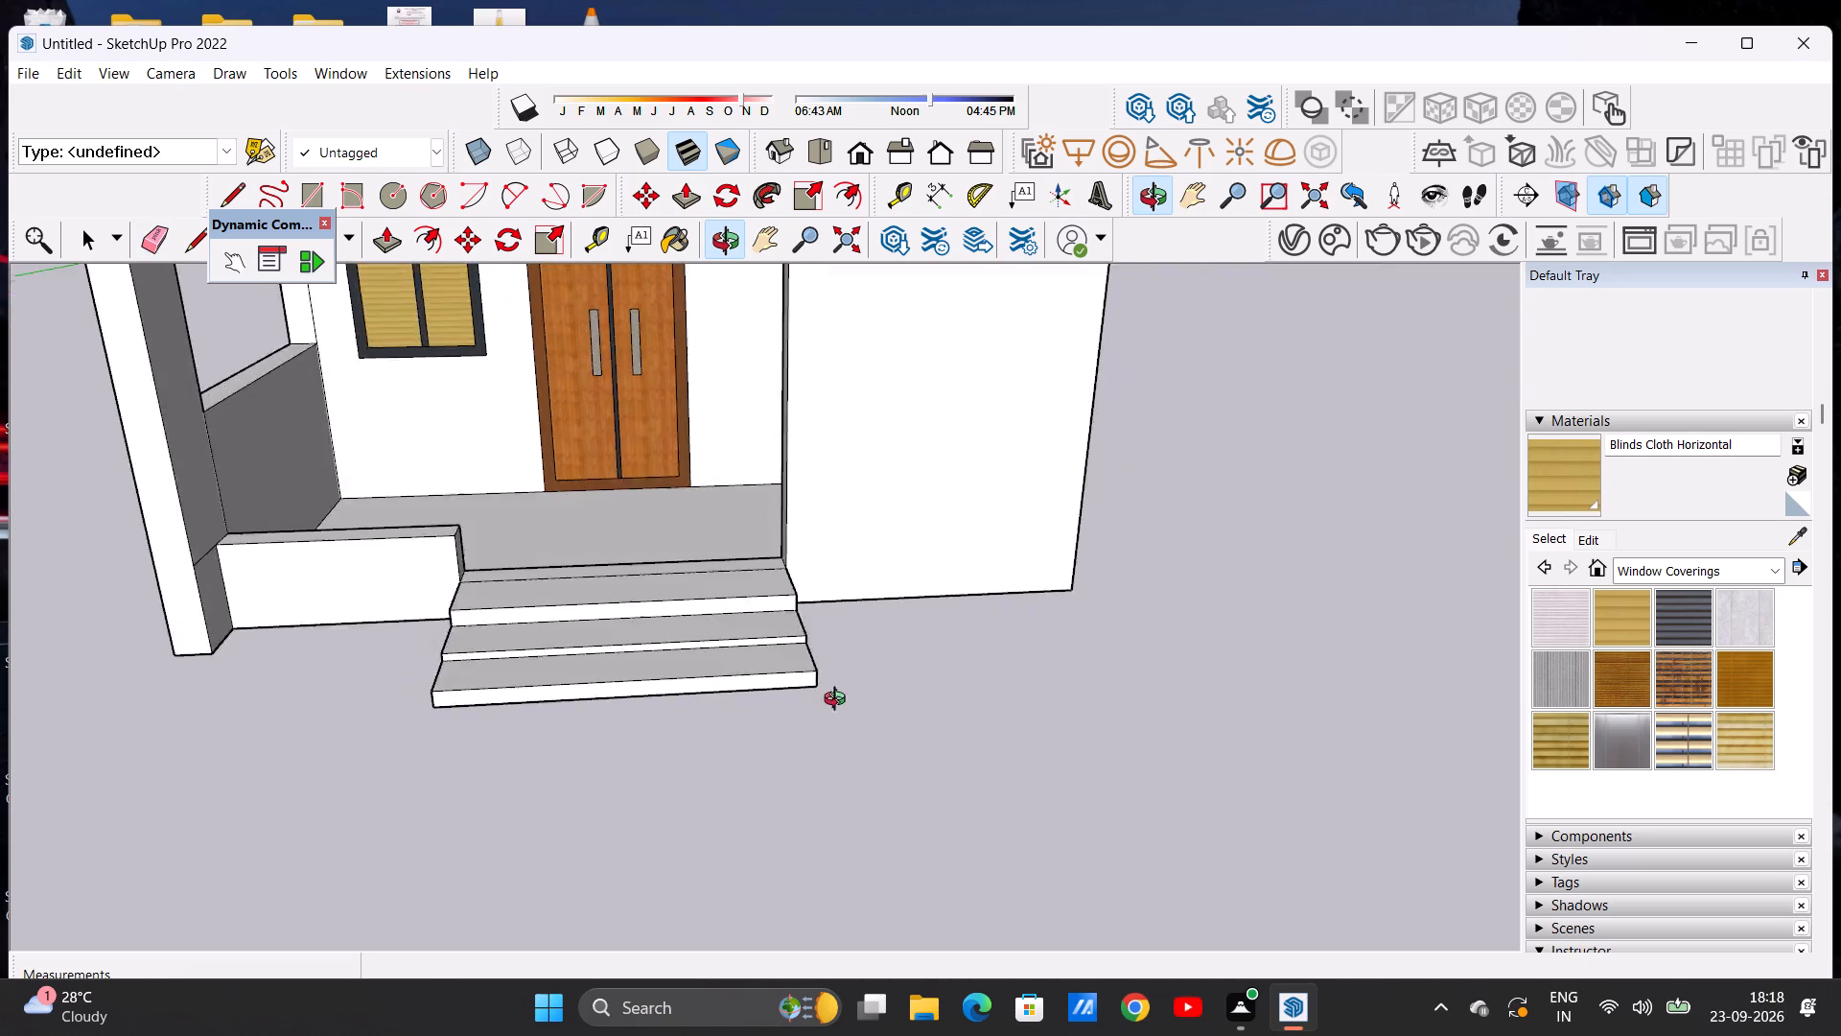
{"action": "middle_click_drag", "start_coordinate": [839, 701], "coordinate": [1249, 654]}
{"action": "middle_click_drag", "start_coordinate": [779, 719], "coordinate": [467, 746]}
{"action": "scroll", "coordinate": [508, 793], "scroll_direction": "down", "scroll_amount": 6}
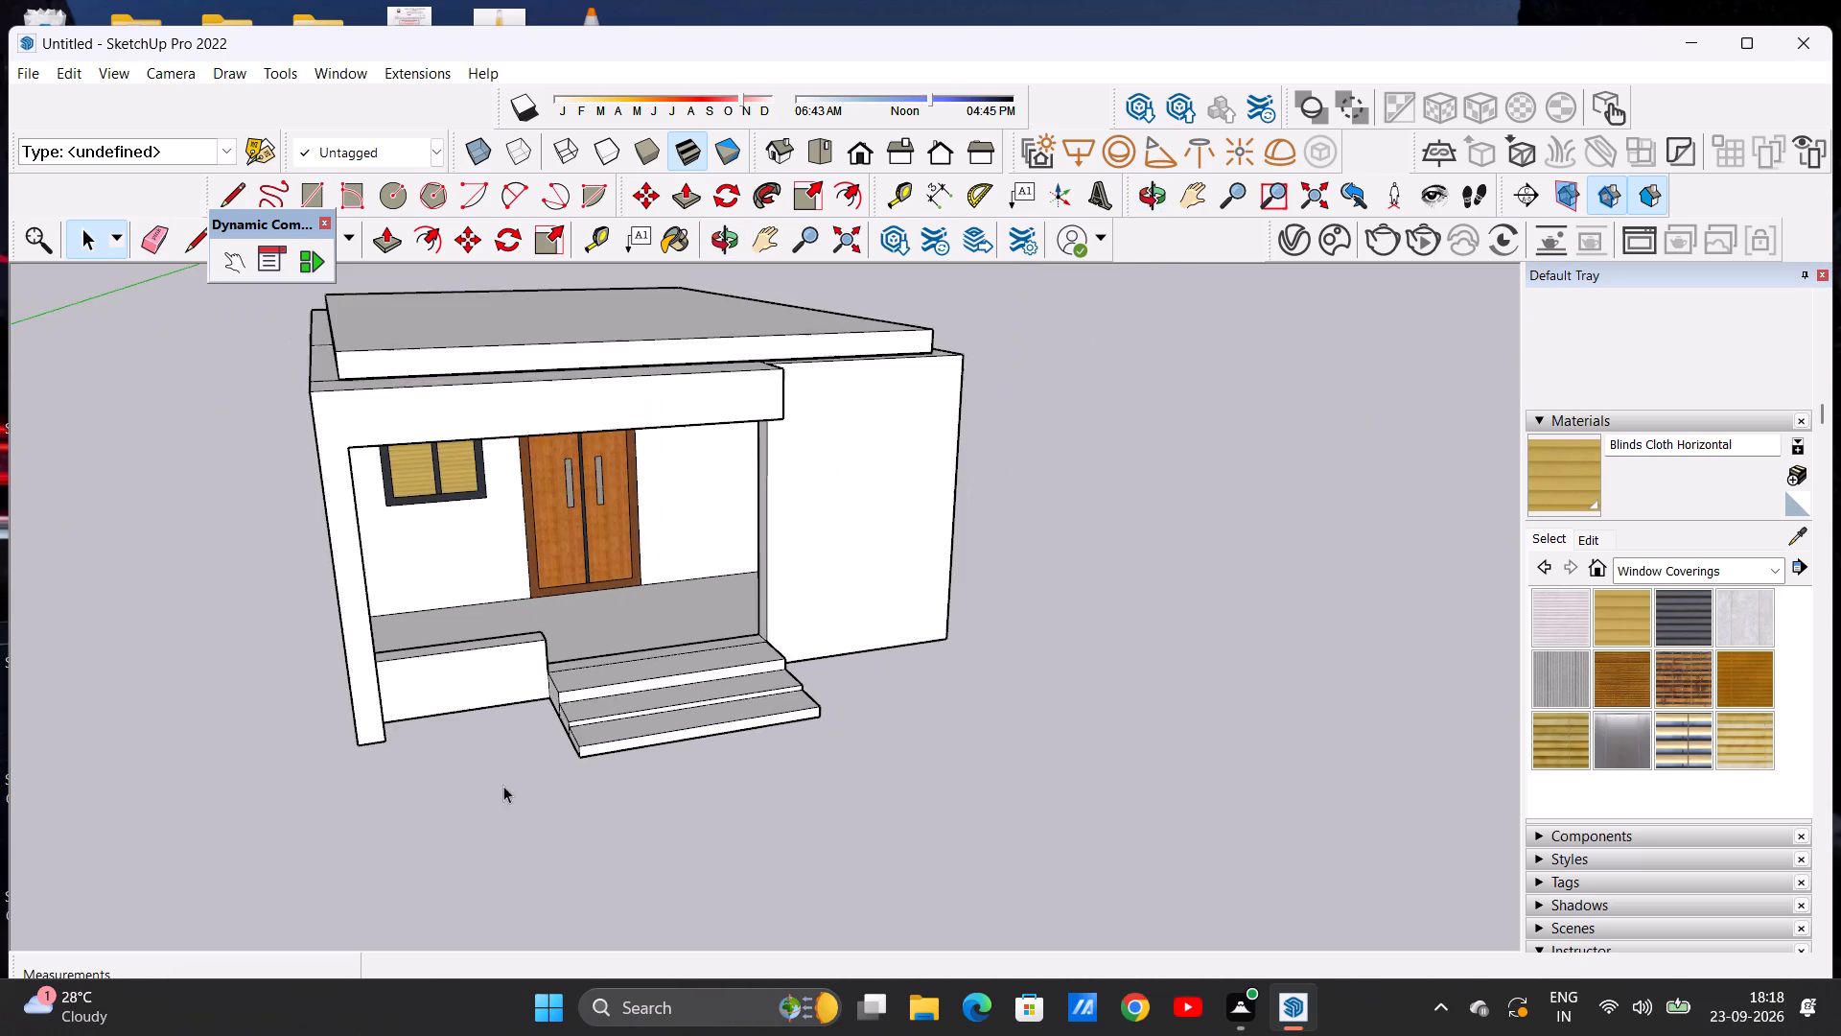
{"action": "scroll", "coordinate": [503, 786], "scroll_direction": "down", "scroll_amount": 1}
{"action": "middle_click_drag", "start_coordinate": [927, 695], "coordinate": [789, 633]}
{"action": "scroll", "coordinate": [693, 718], "scroll_direction": "down", "scroll_amount": 5}
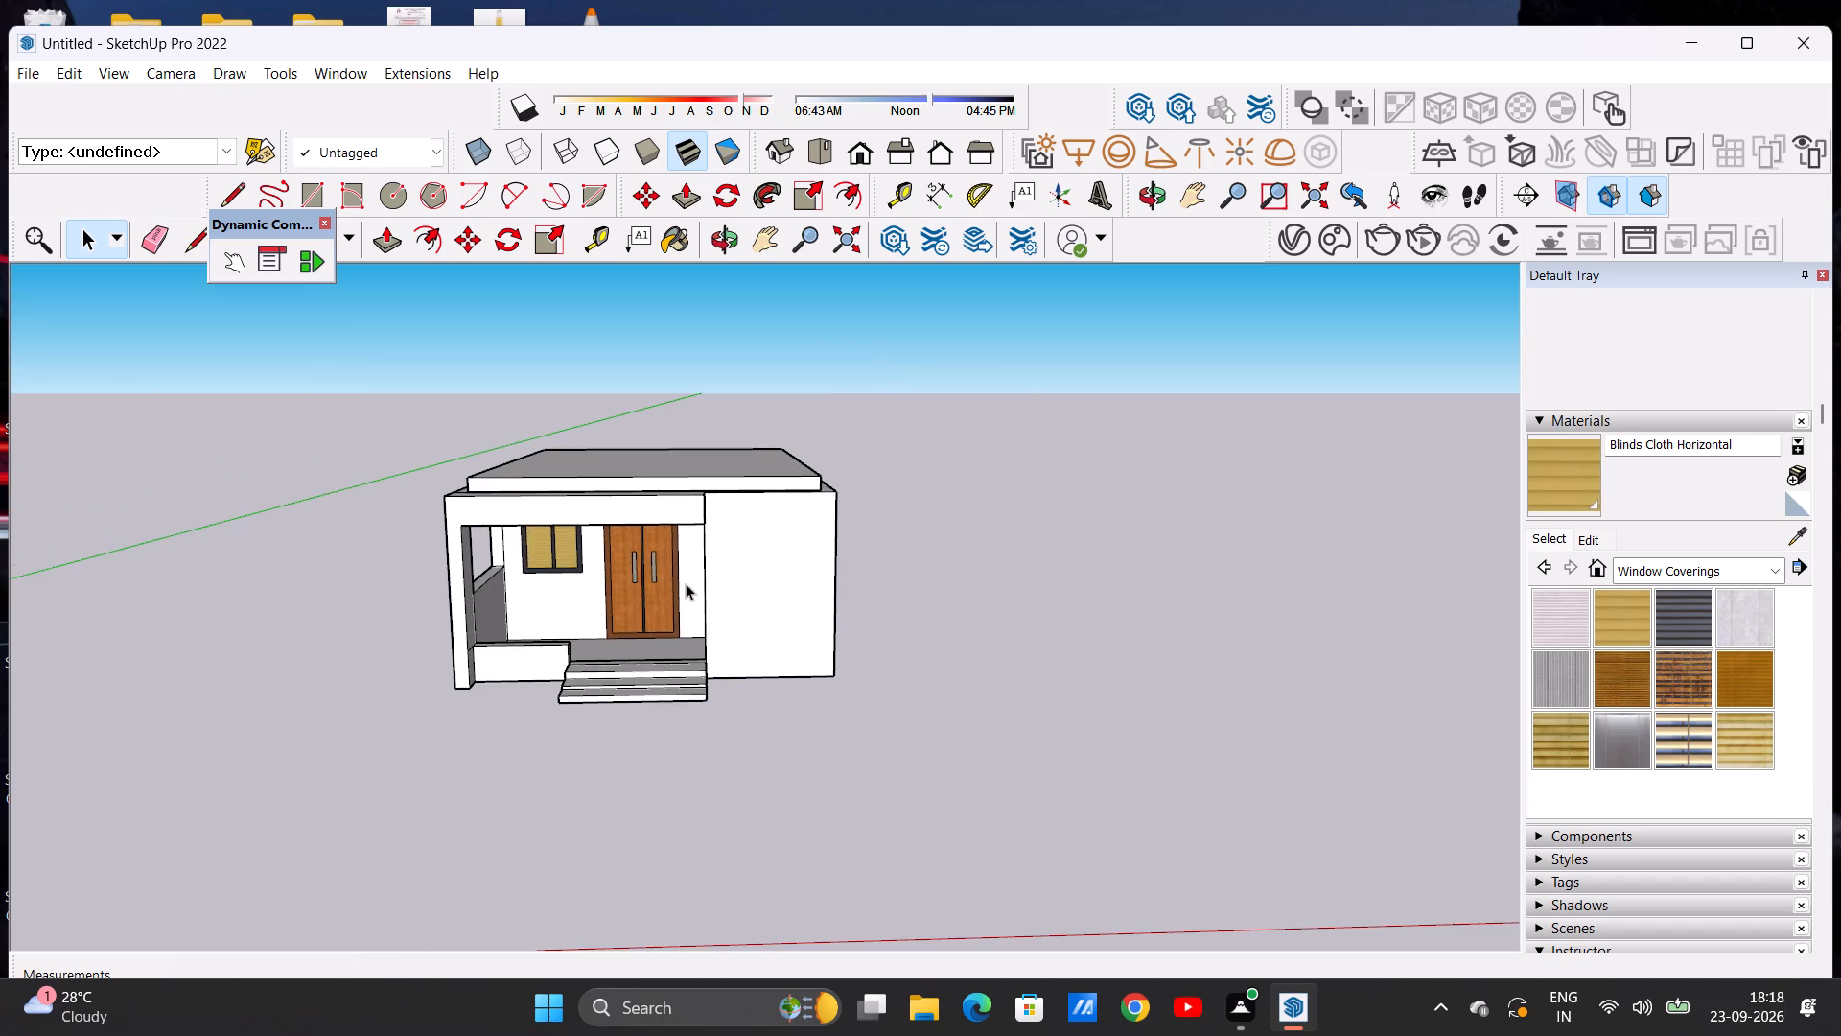
{"action": "scroll", "coordinate": [686, 579], "scroll_direction": "up", "scroll_amount": 6}
{"action": "scroll", "coordinate": [676, 706], "scroll_direction": "up", "scroll_amount": 2}
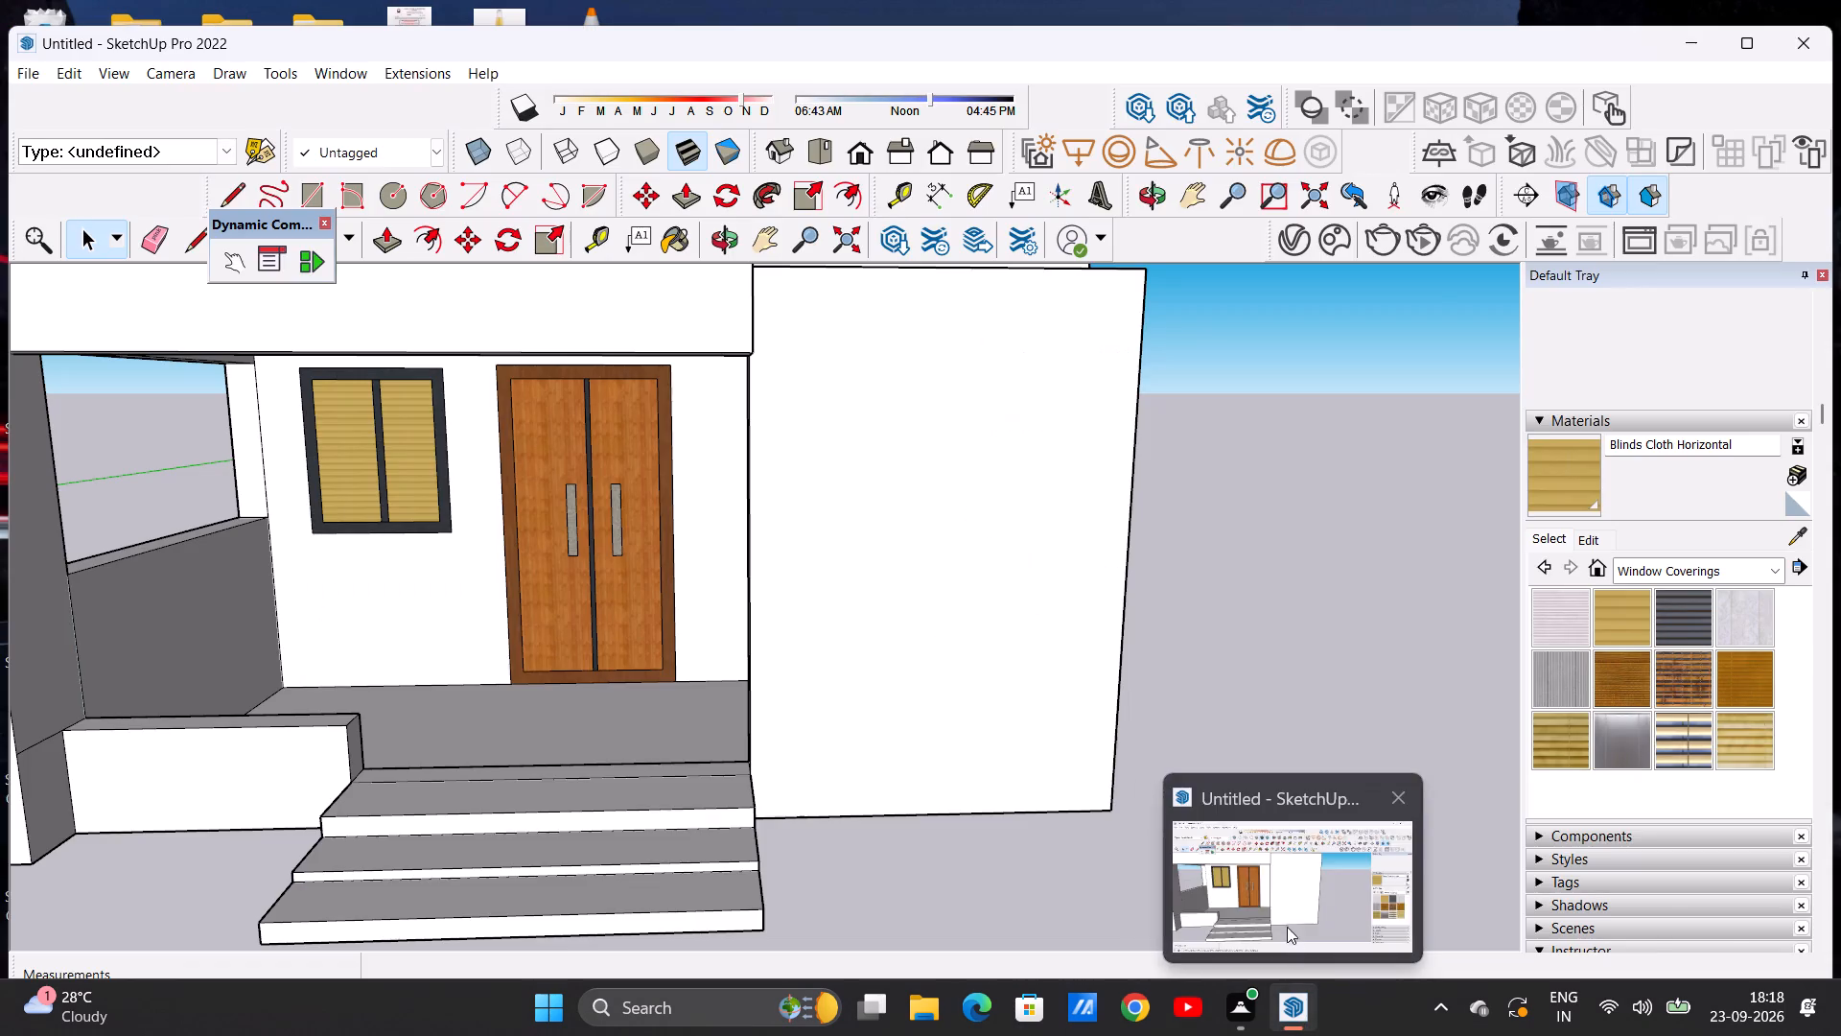
{"action": "left_click", "coordinate": [1286, 923]}
{"action": "scroll", "coordinate": [936, 751], "scroll_direction": "down", "scroll_amount": 8}
{"action": "scroll", "coordinate": [869, 683], "scroll_direction": "up", "scroll_amount": 2}
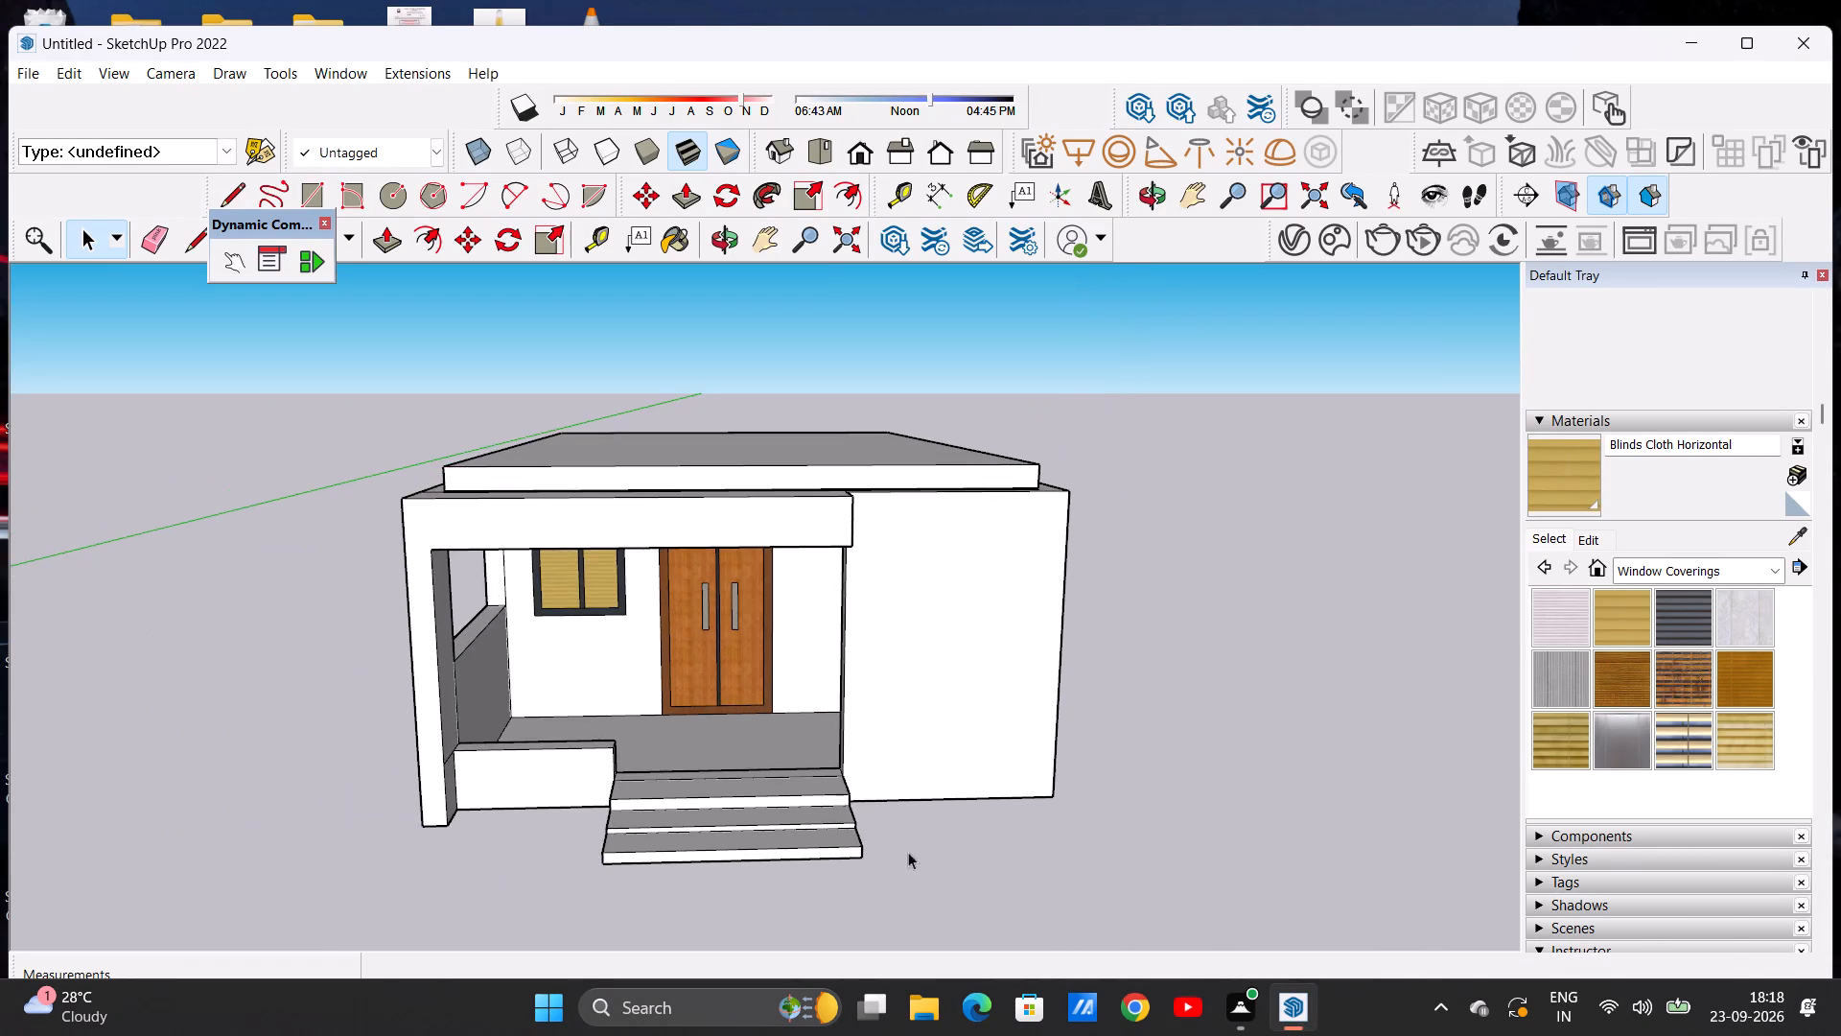
{"action": "middle_click_drag", "start_coordinate": [905, 851], "coordinate": [893, 813]}
{"action": "scroll", "coordinate": [778, 824], "scroll_direction": "up", "scroll_amount": 2}
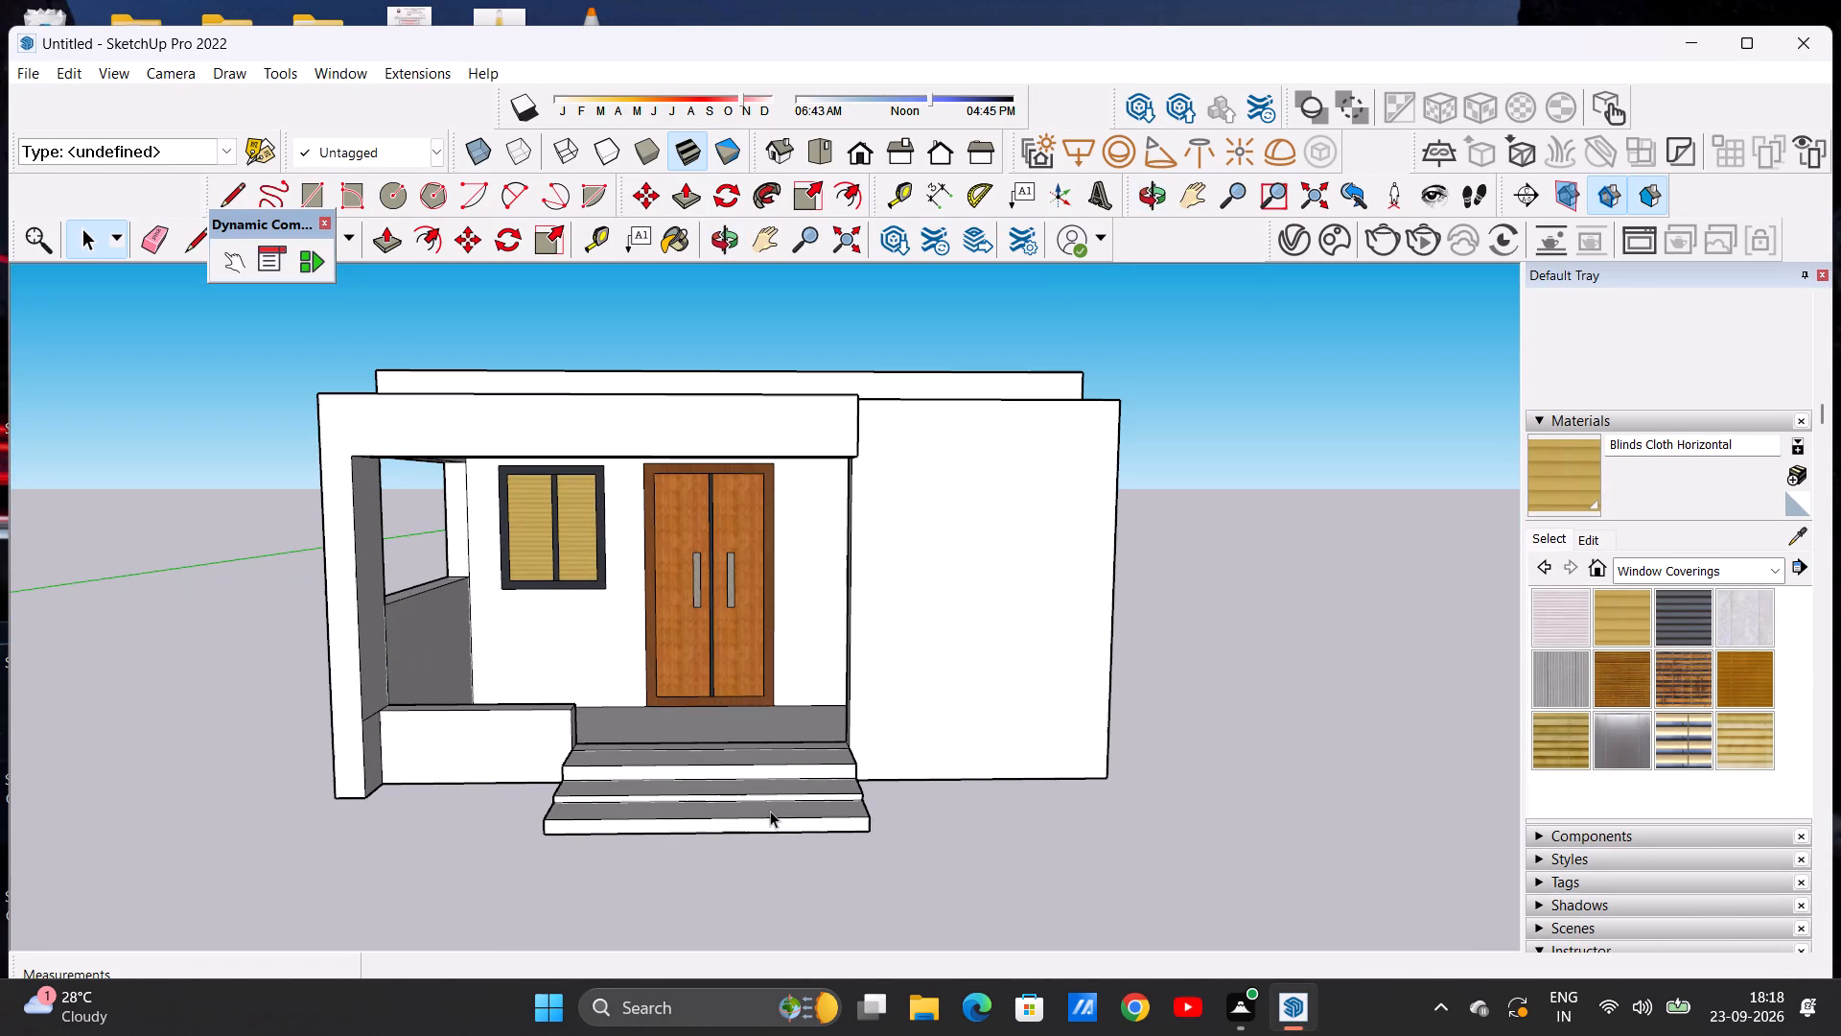
{"action": "scroll", "coordinate": [770, 811], "scroll_direction": "down", "scroll_amount": 4}
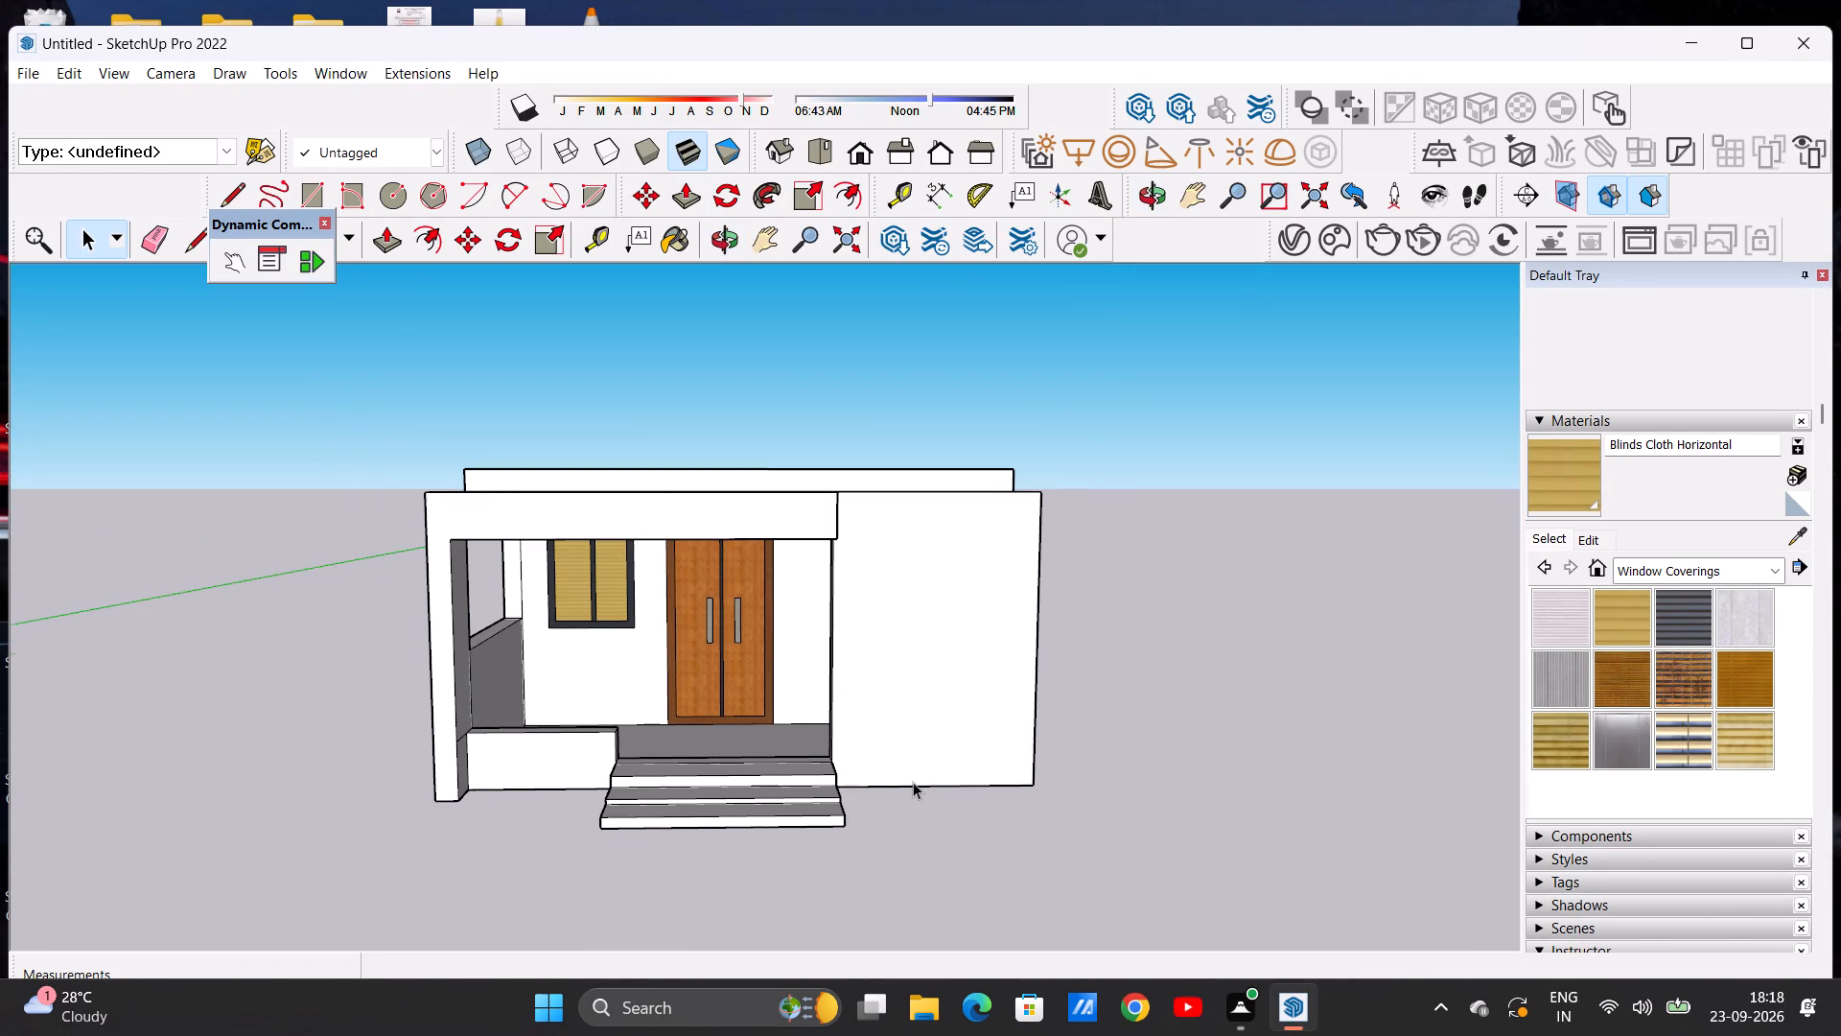
{"action": "scroll", "coordinate": [913, 783], "scroll_direction": "down", "scroll_amount": 2}
{"action": "scroll", "coordinate": [974, 750], "scroll_direction": "up", "scroll_amount": 2}
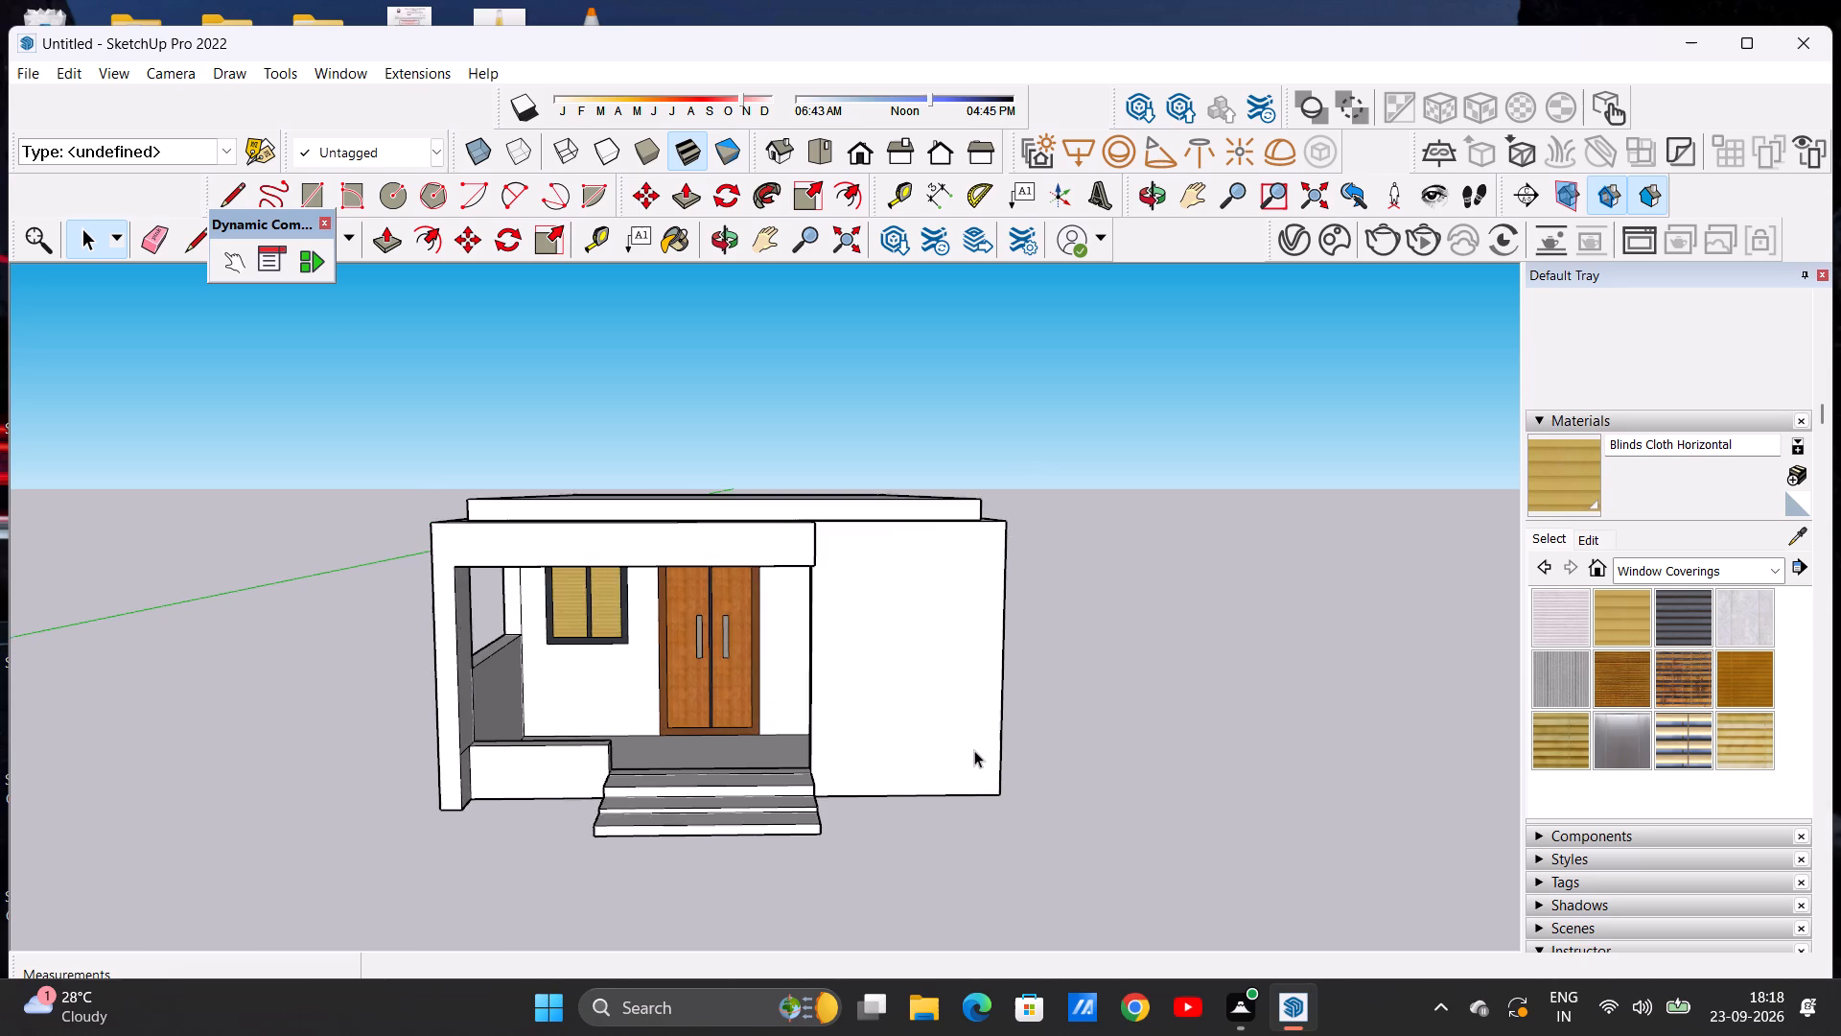
{"action": "scroll", "coordinate": [974, 750], "scroll_direction": "up", "scroll_amount": 1}
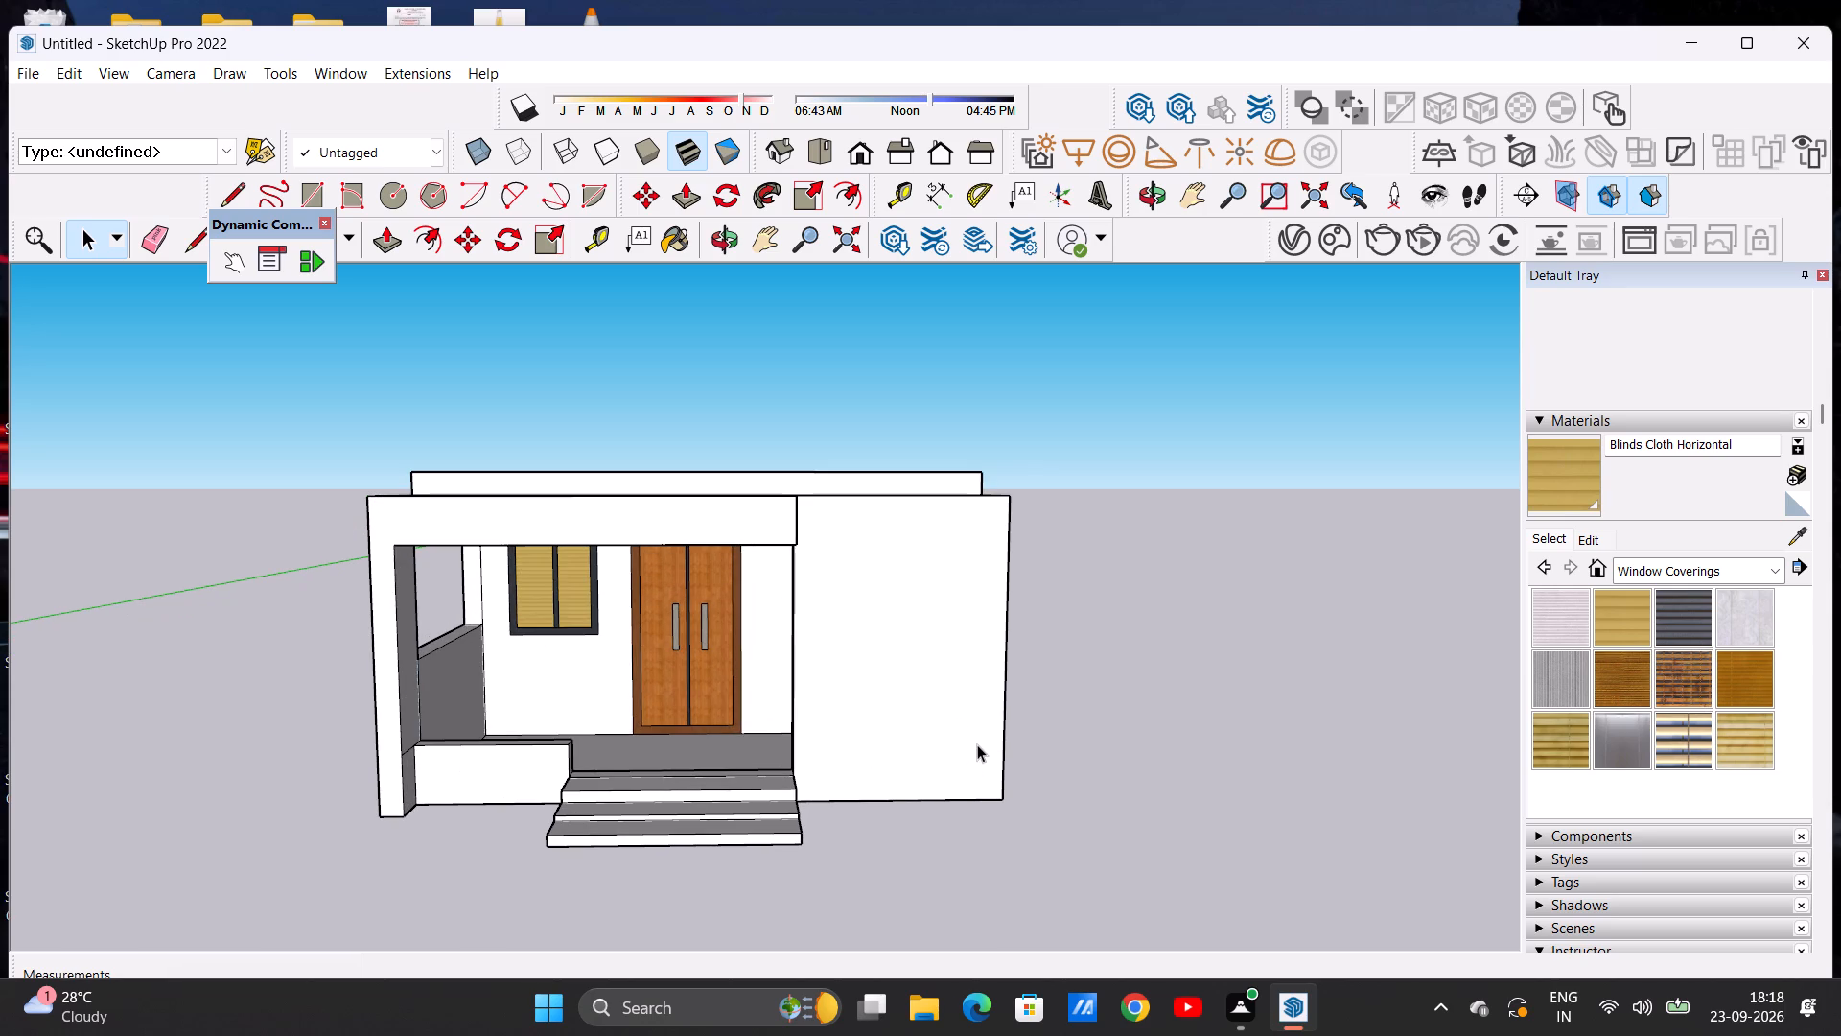
{"action": "middle_click_drag", "start_coordinate": [977, 744], "coordinate": [880, 777]}
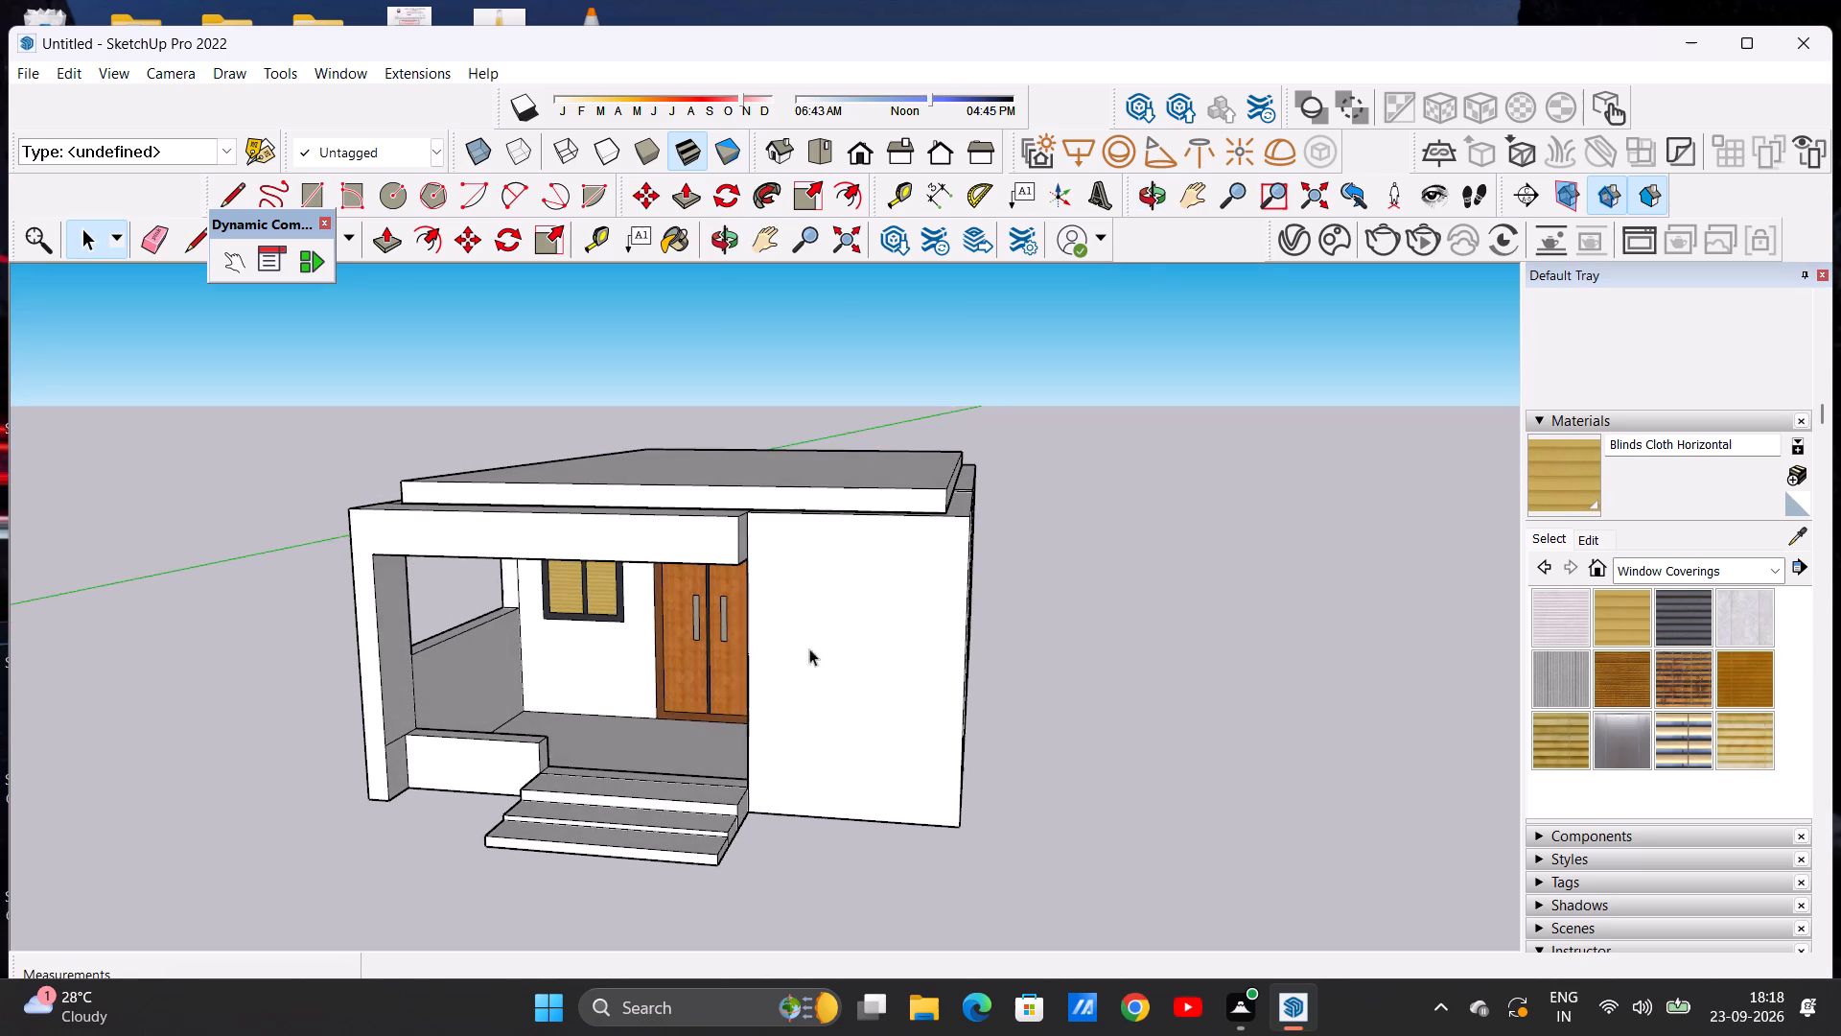
Draw a rectangle about 5' 2 5/16" by 1' 5 7/8" on the room's front wall, continuing the porch beam along the wall top.
{"action": "scroll", "coordinate": [808, 624], "scroll_direction": "up", "scroll_amount": 4}
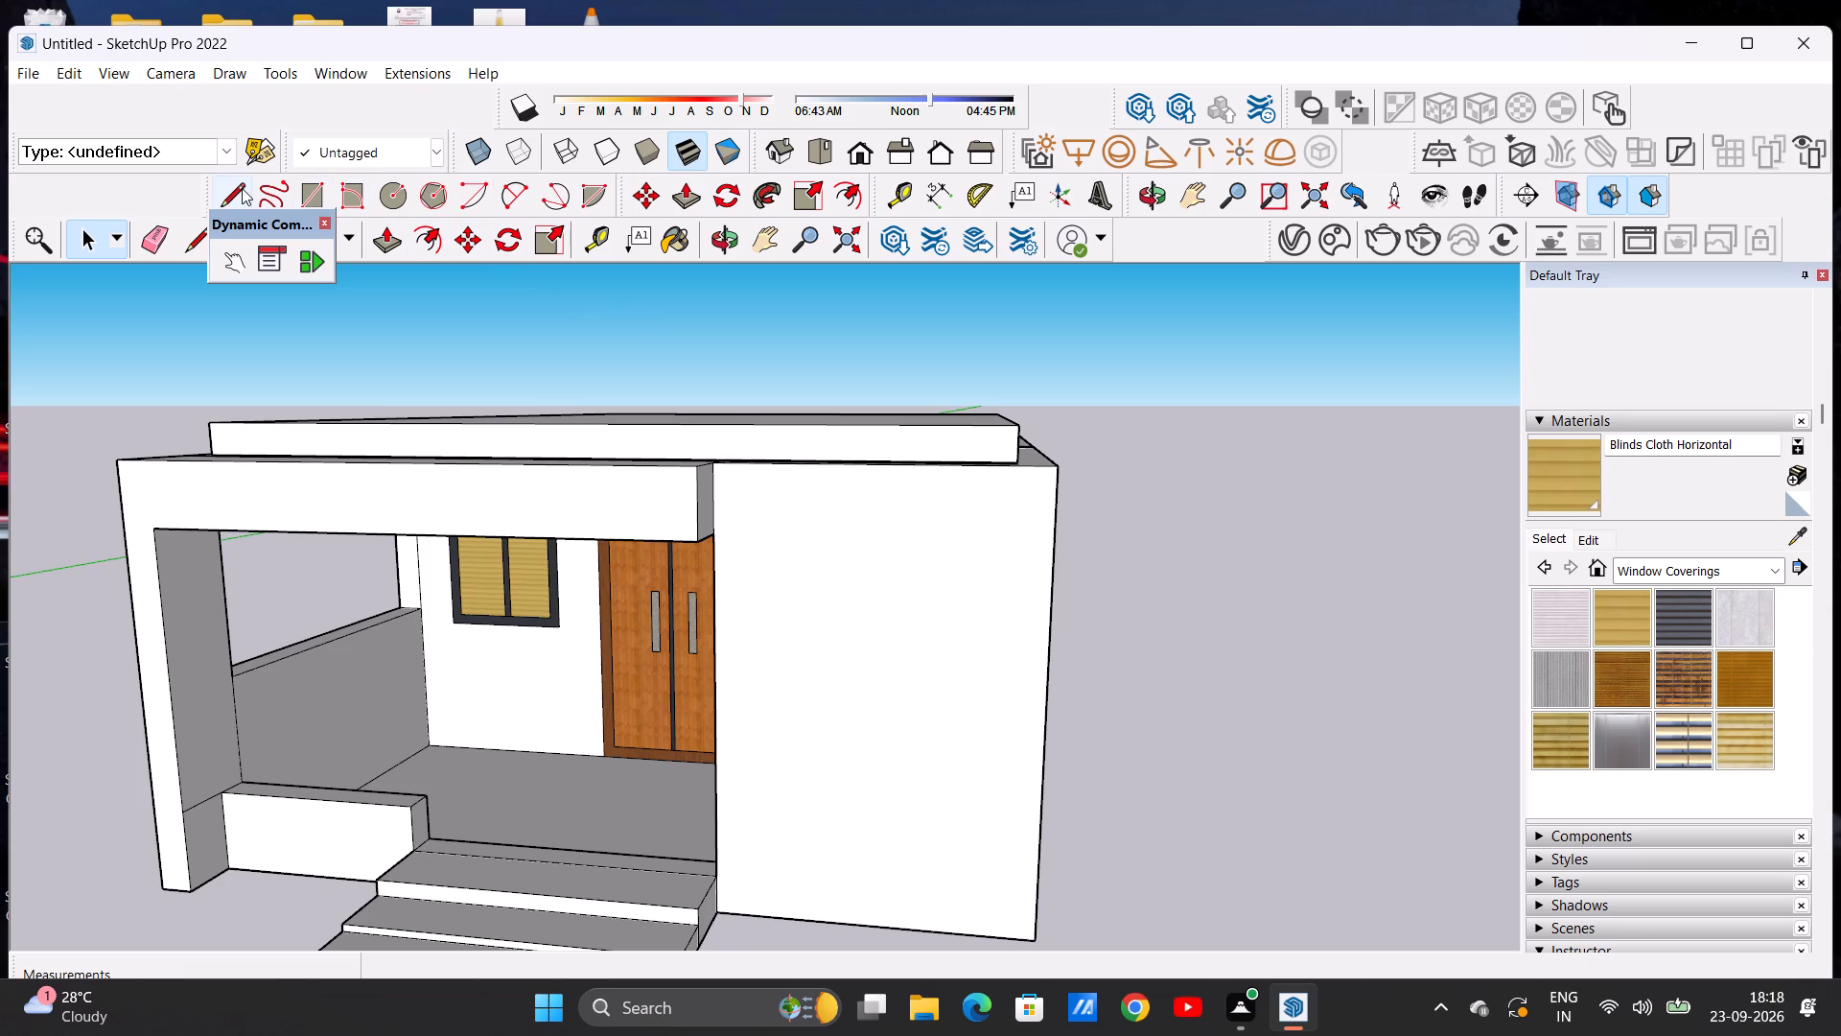
{"action": "left_click", "coordinate": [316, 187]}
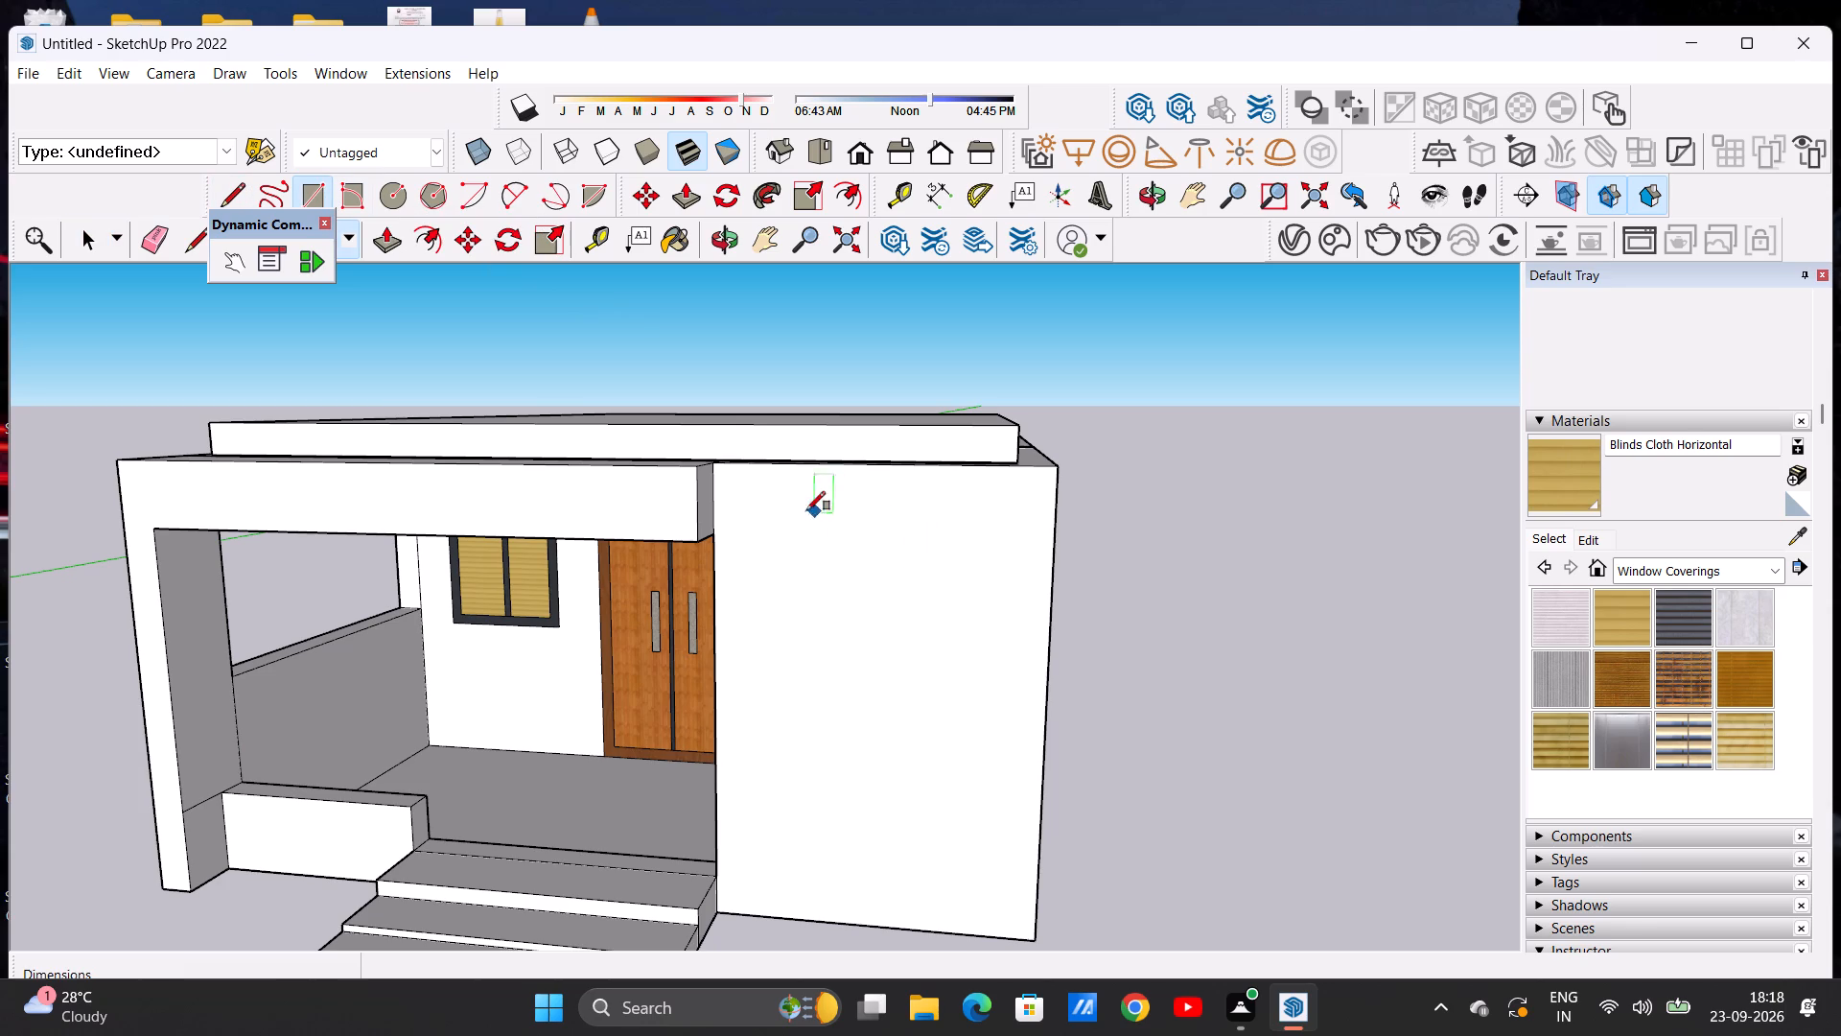
{"action": "left_click", "coordinate": [722, 468]}
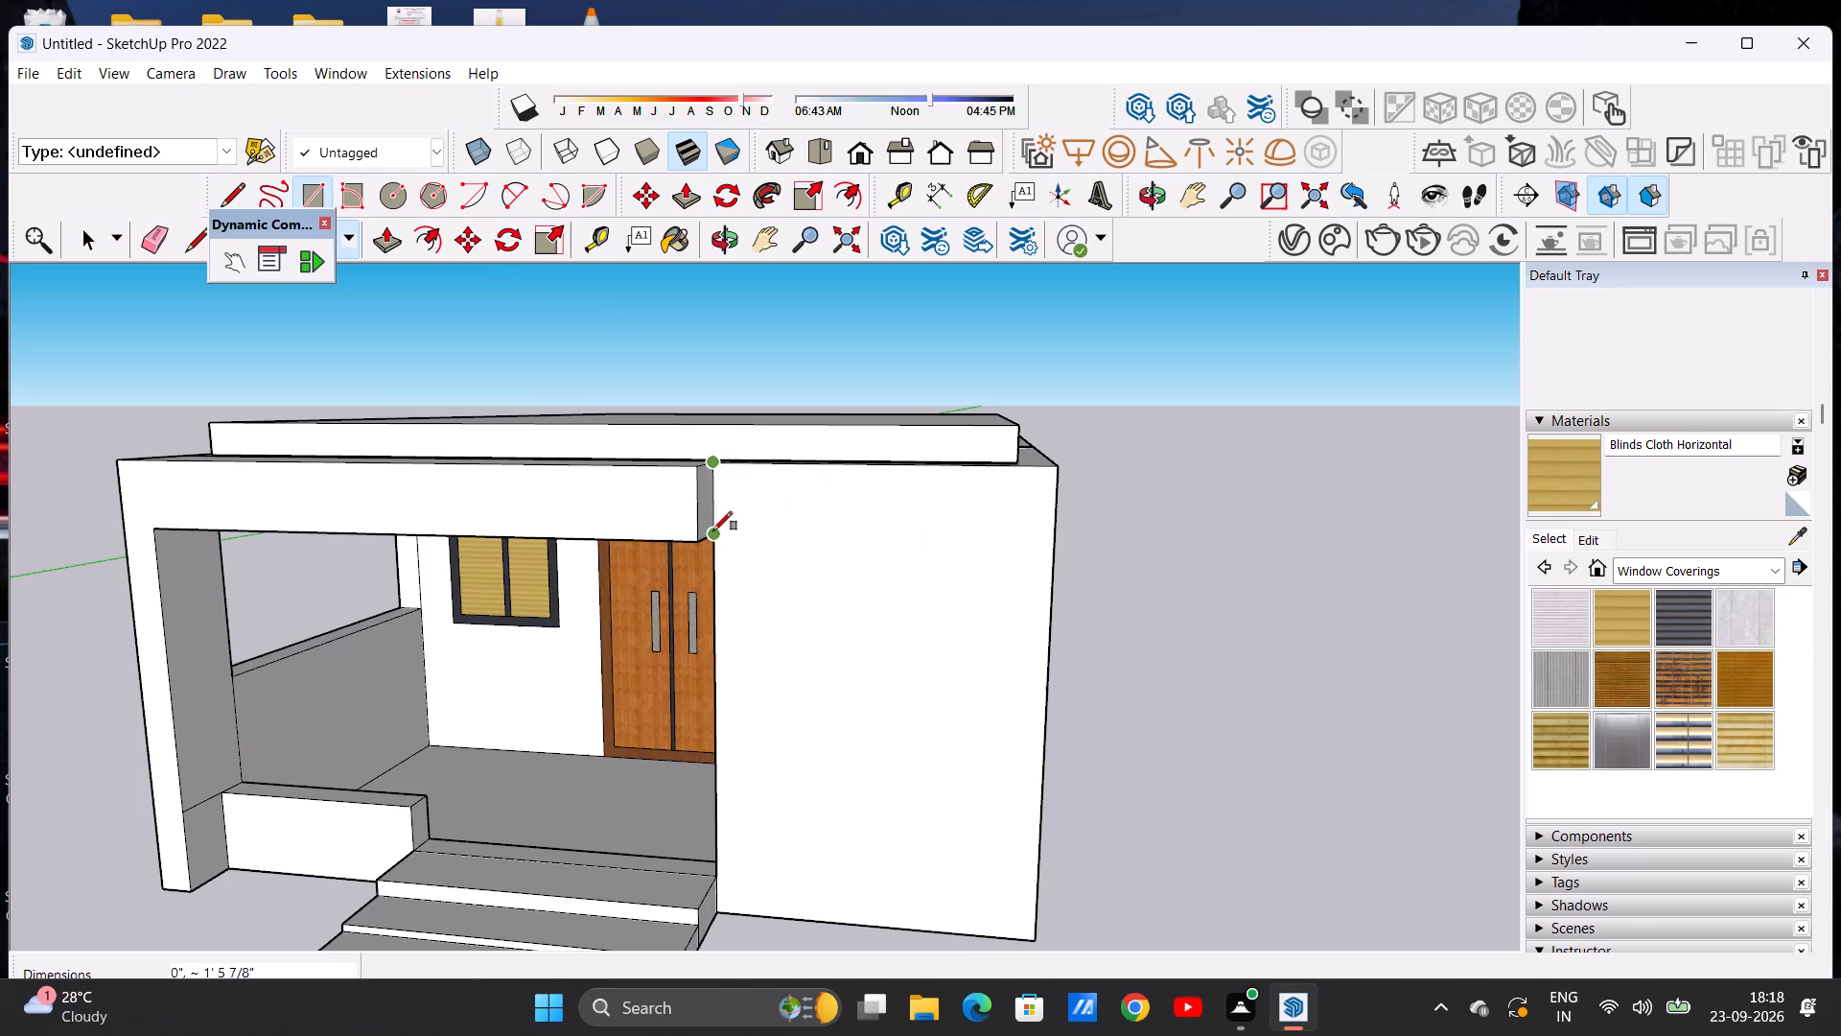
{"action": "left_click", "coordinate": [713, 530]}
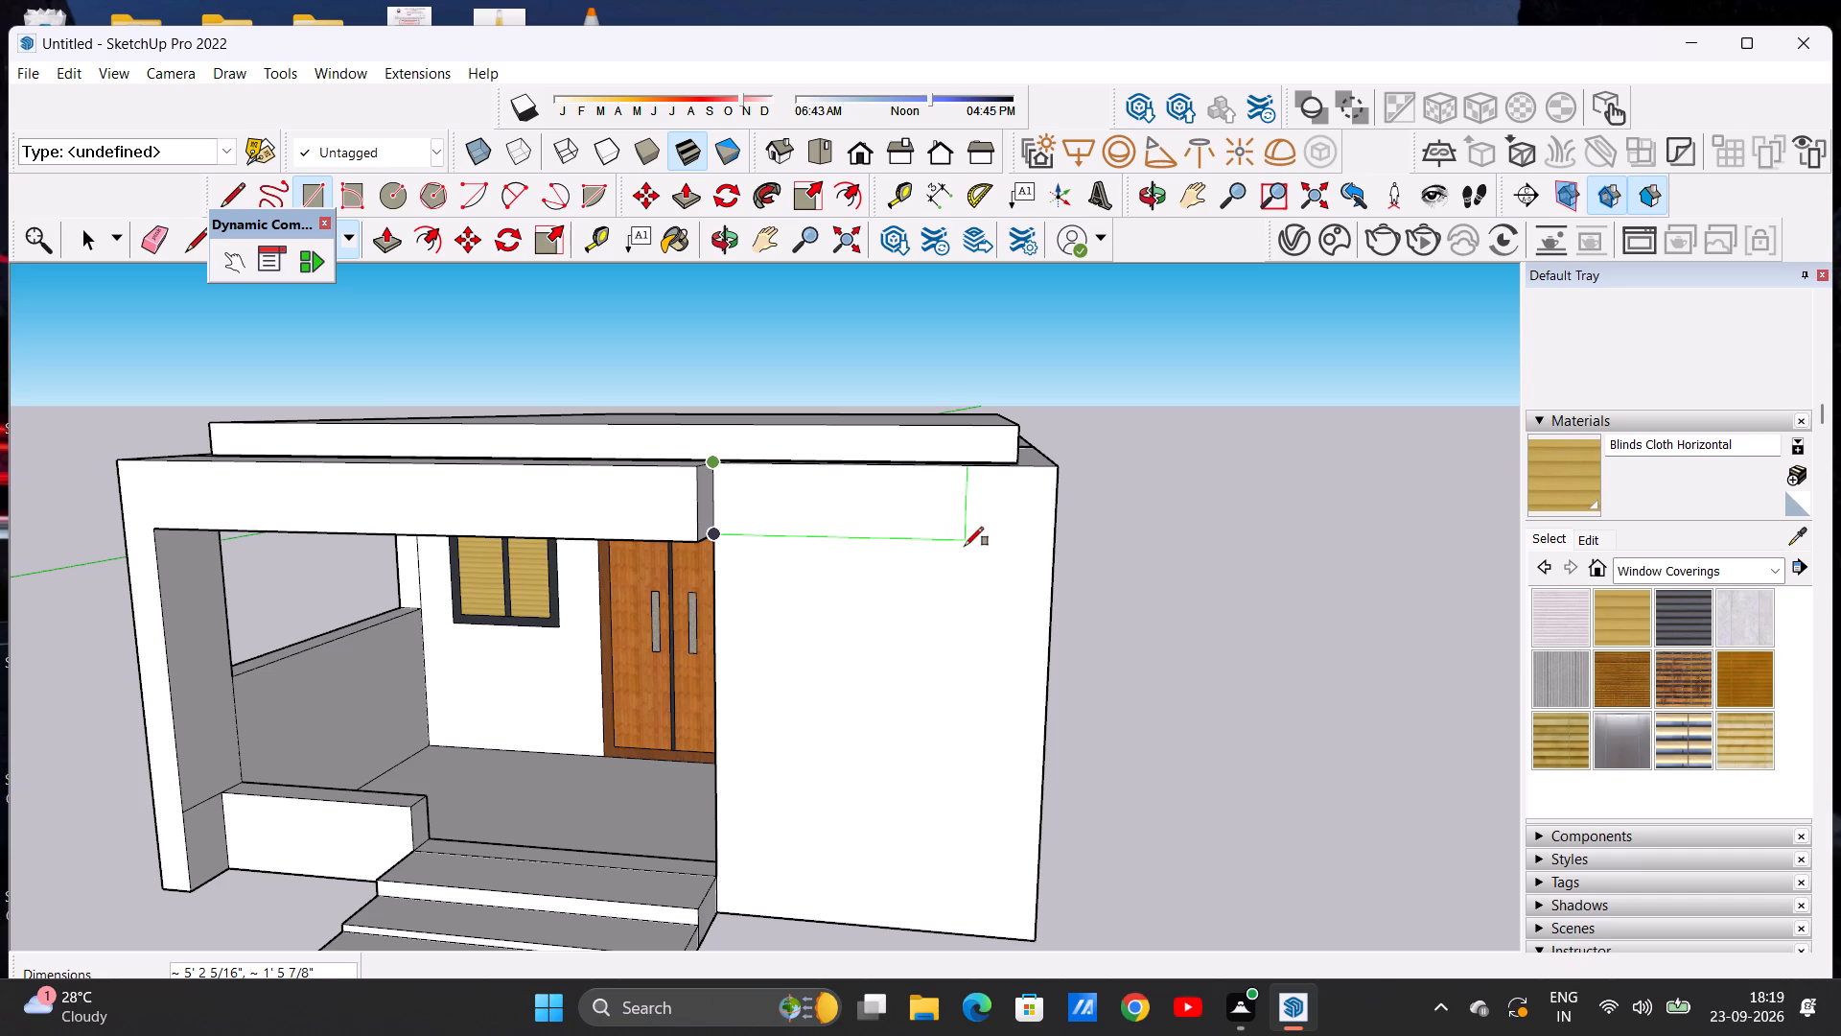
{"action": "left_click", "coordinate": [965, 546]}
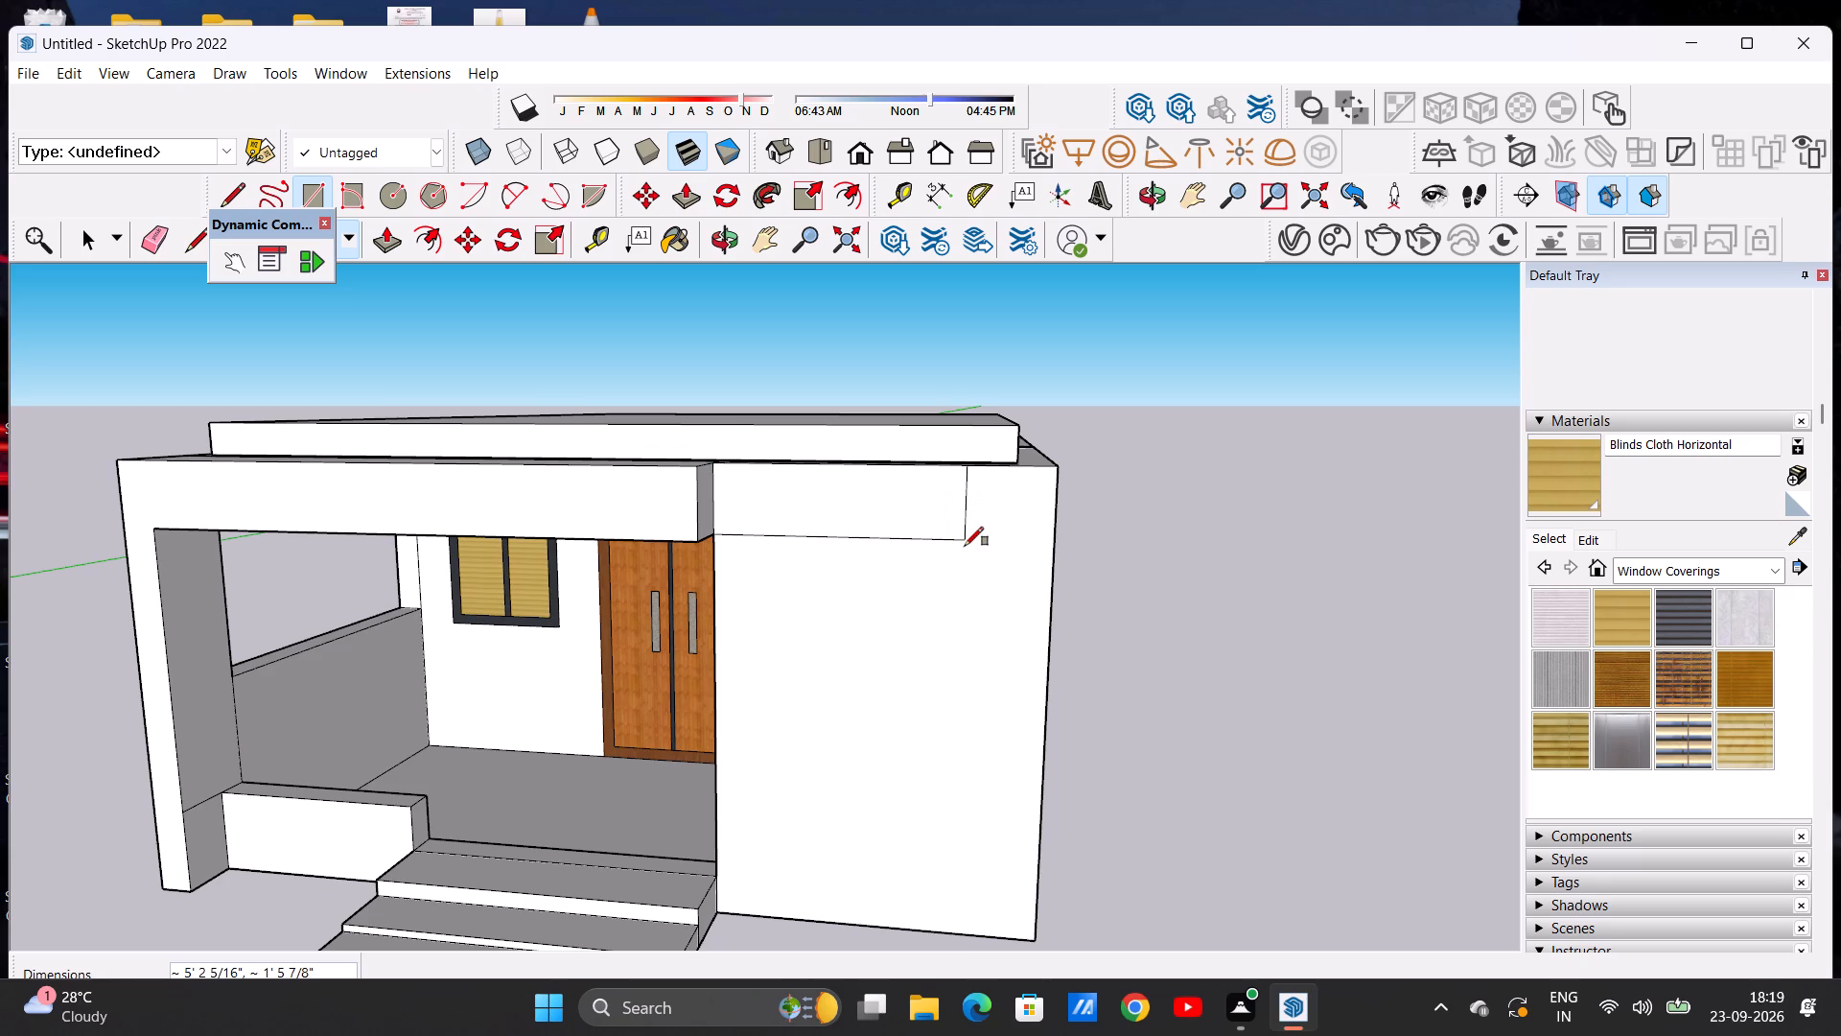
{"action": "key", "text": "space"}
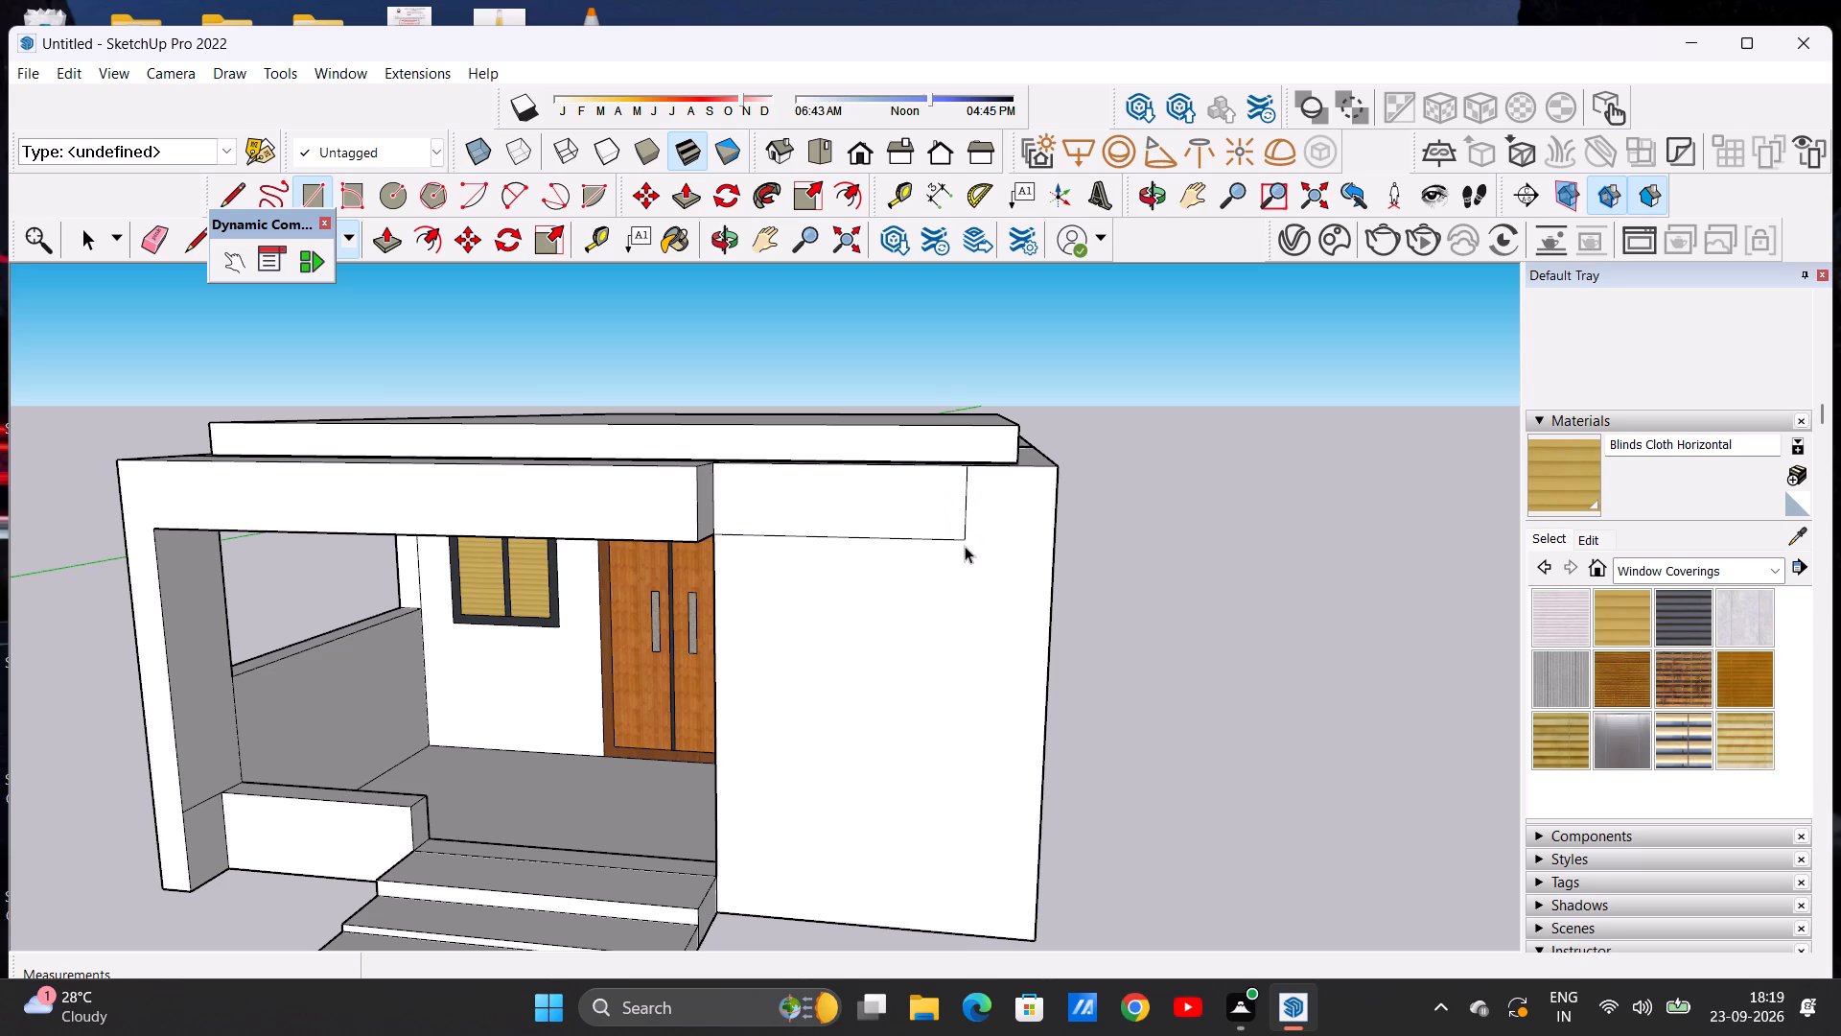
Draw a vertical rectangle about 8' 6 1/8" by 6 3/4" from the band's lower outer corner down to the base of the room's front wall.
{"action": "middle_click_drag", "start_coordinate": [955, 633], "coordinate": [988, 575]}
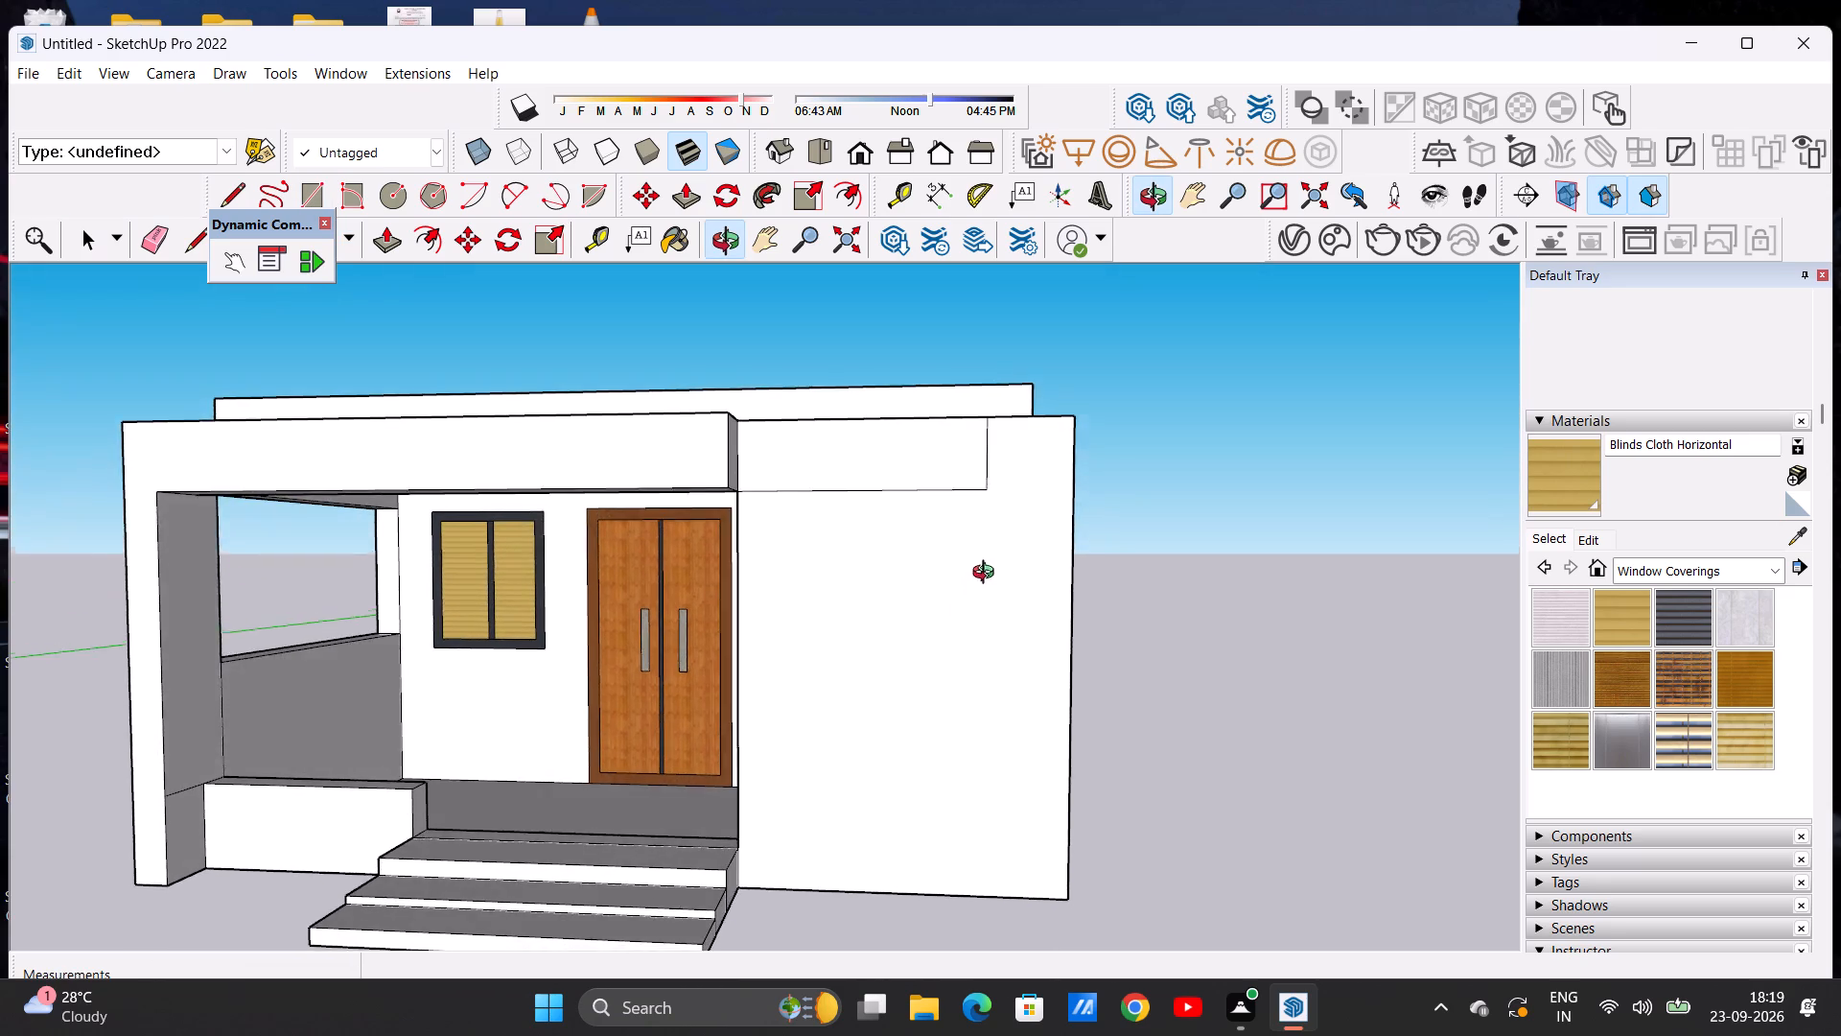
{"action": "middle_click_drag", "start_coordinate": [988, 575], "coordinate": [984, 564]}
{"action": "left_click", "coordinate": [320, 188]}
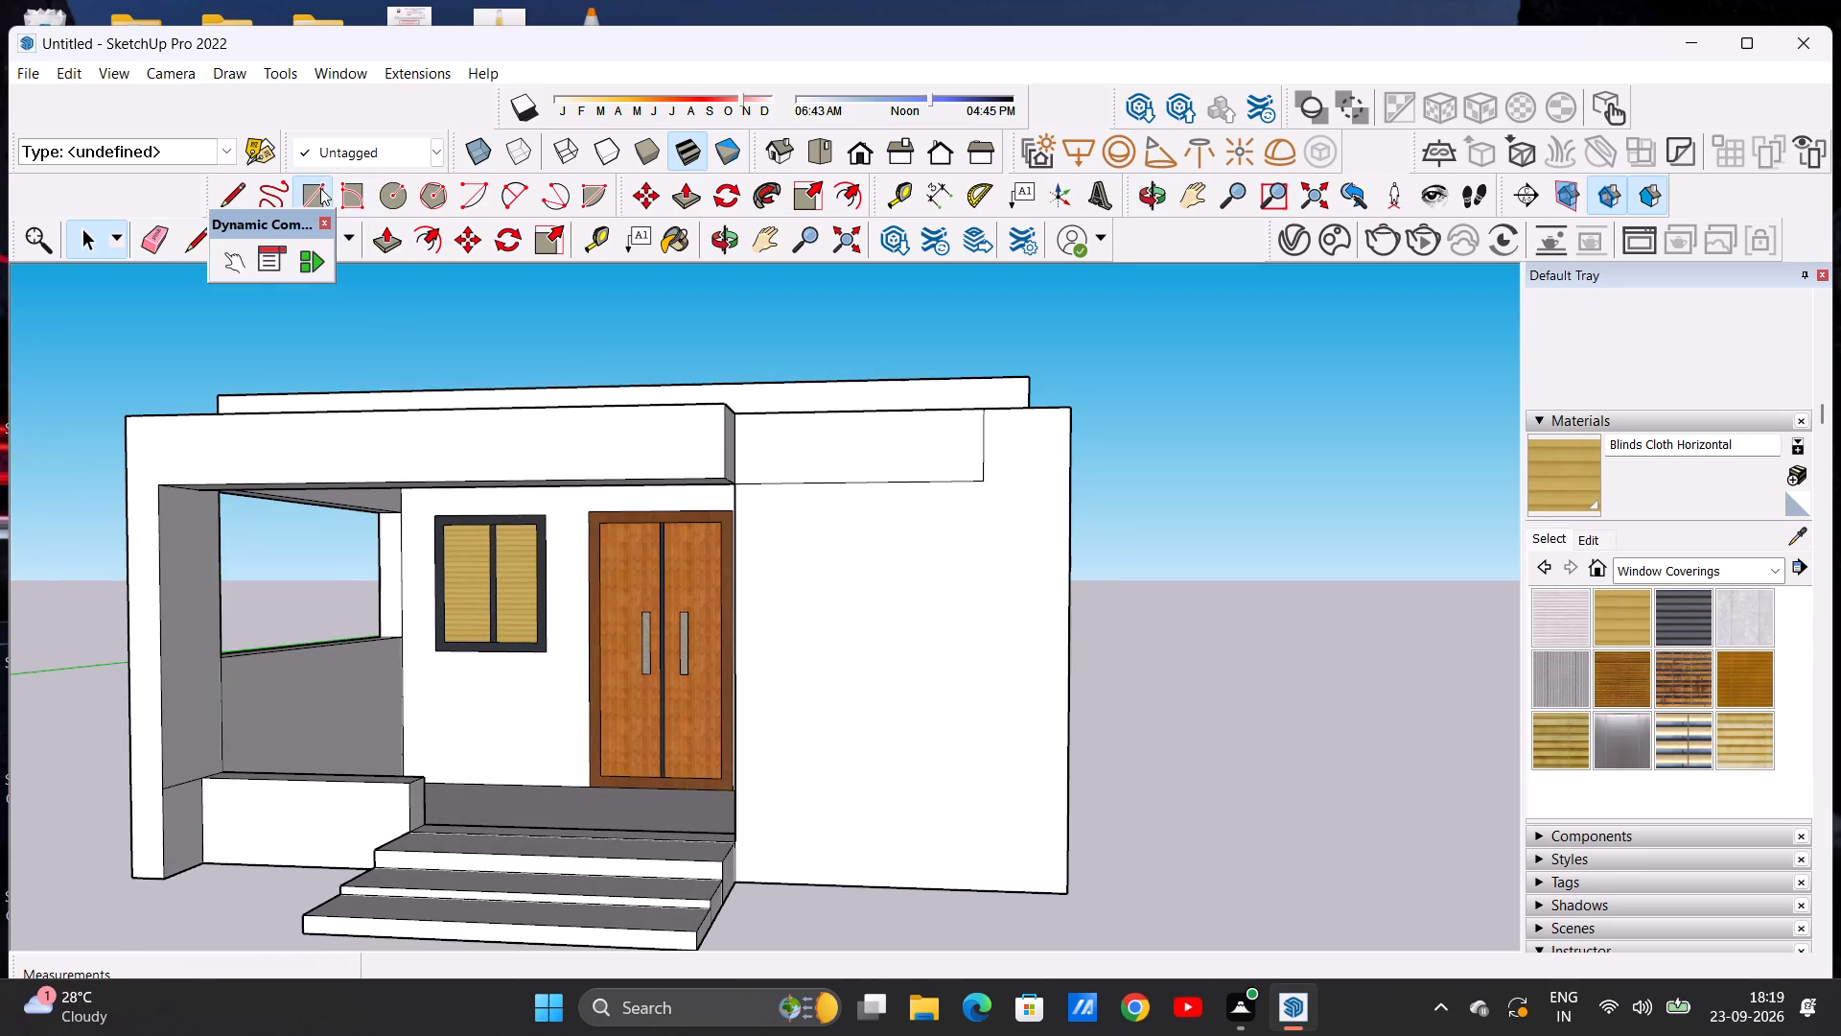
{"action": "left_click", "coordinate": [982, 477]}
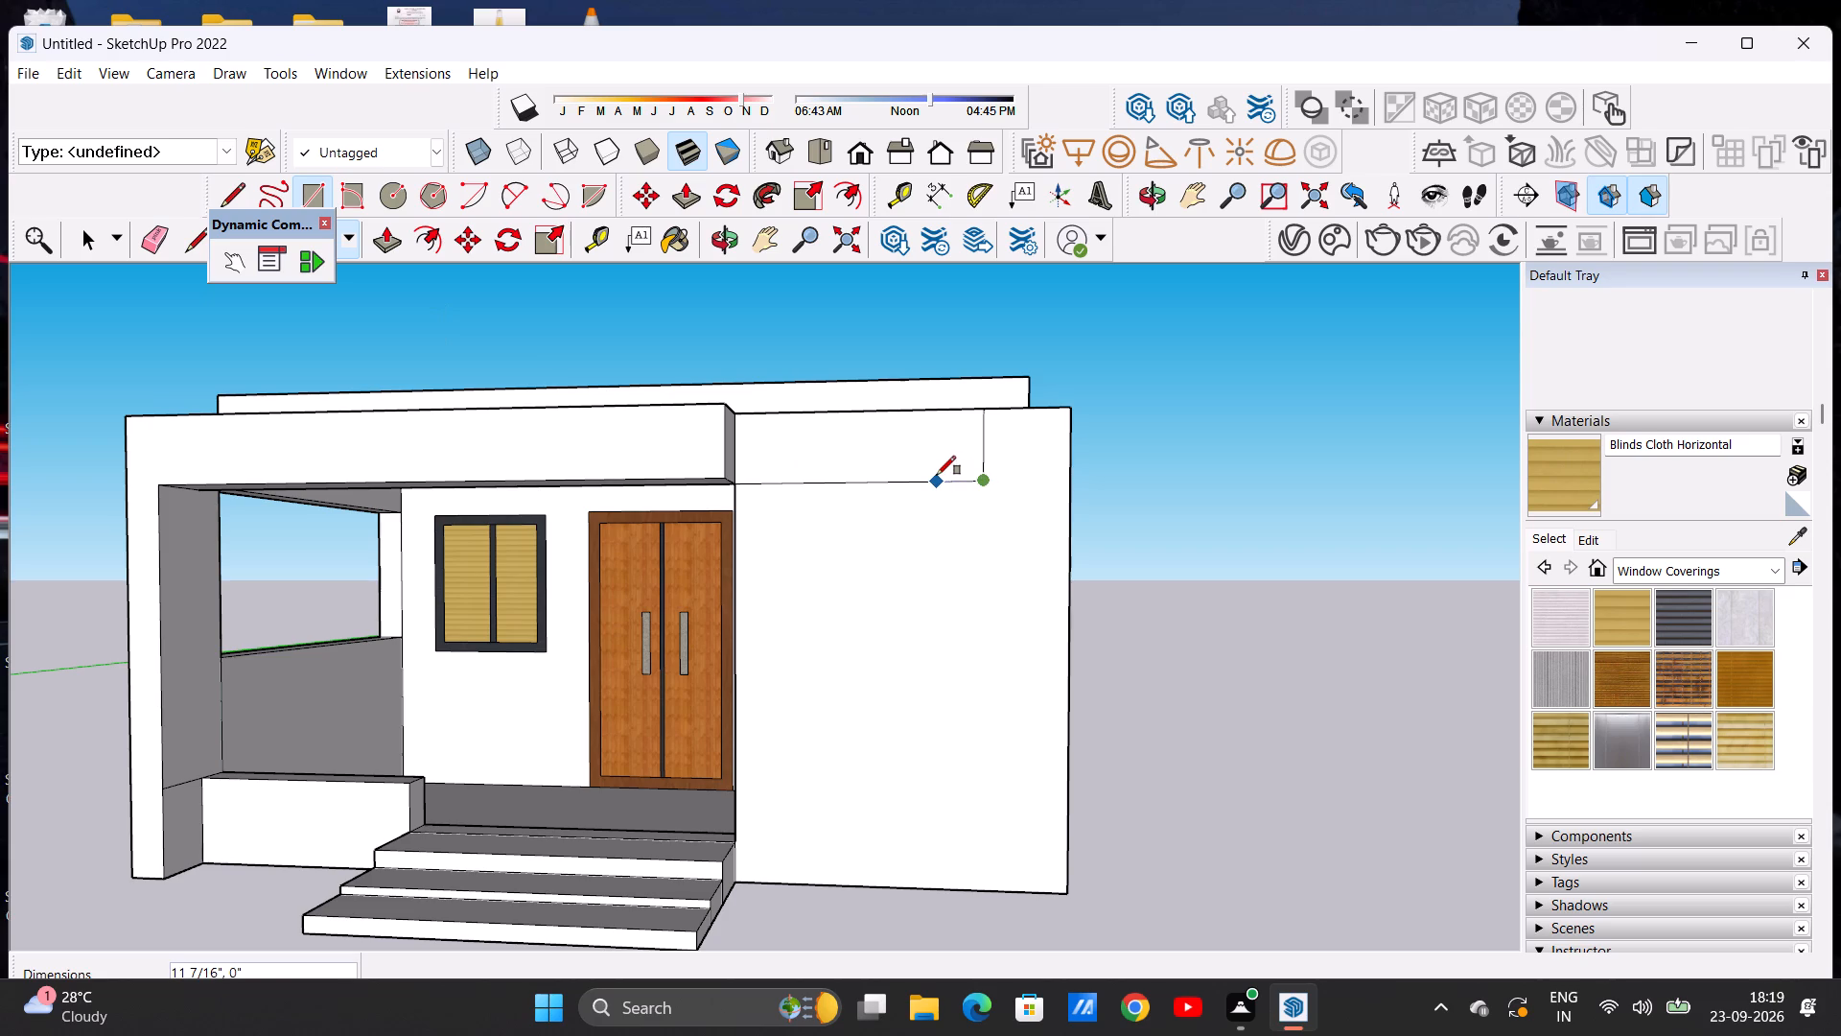
{"action": "left_click", "coordinate": [937, 475]}
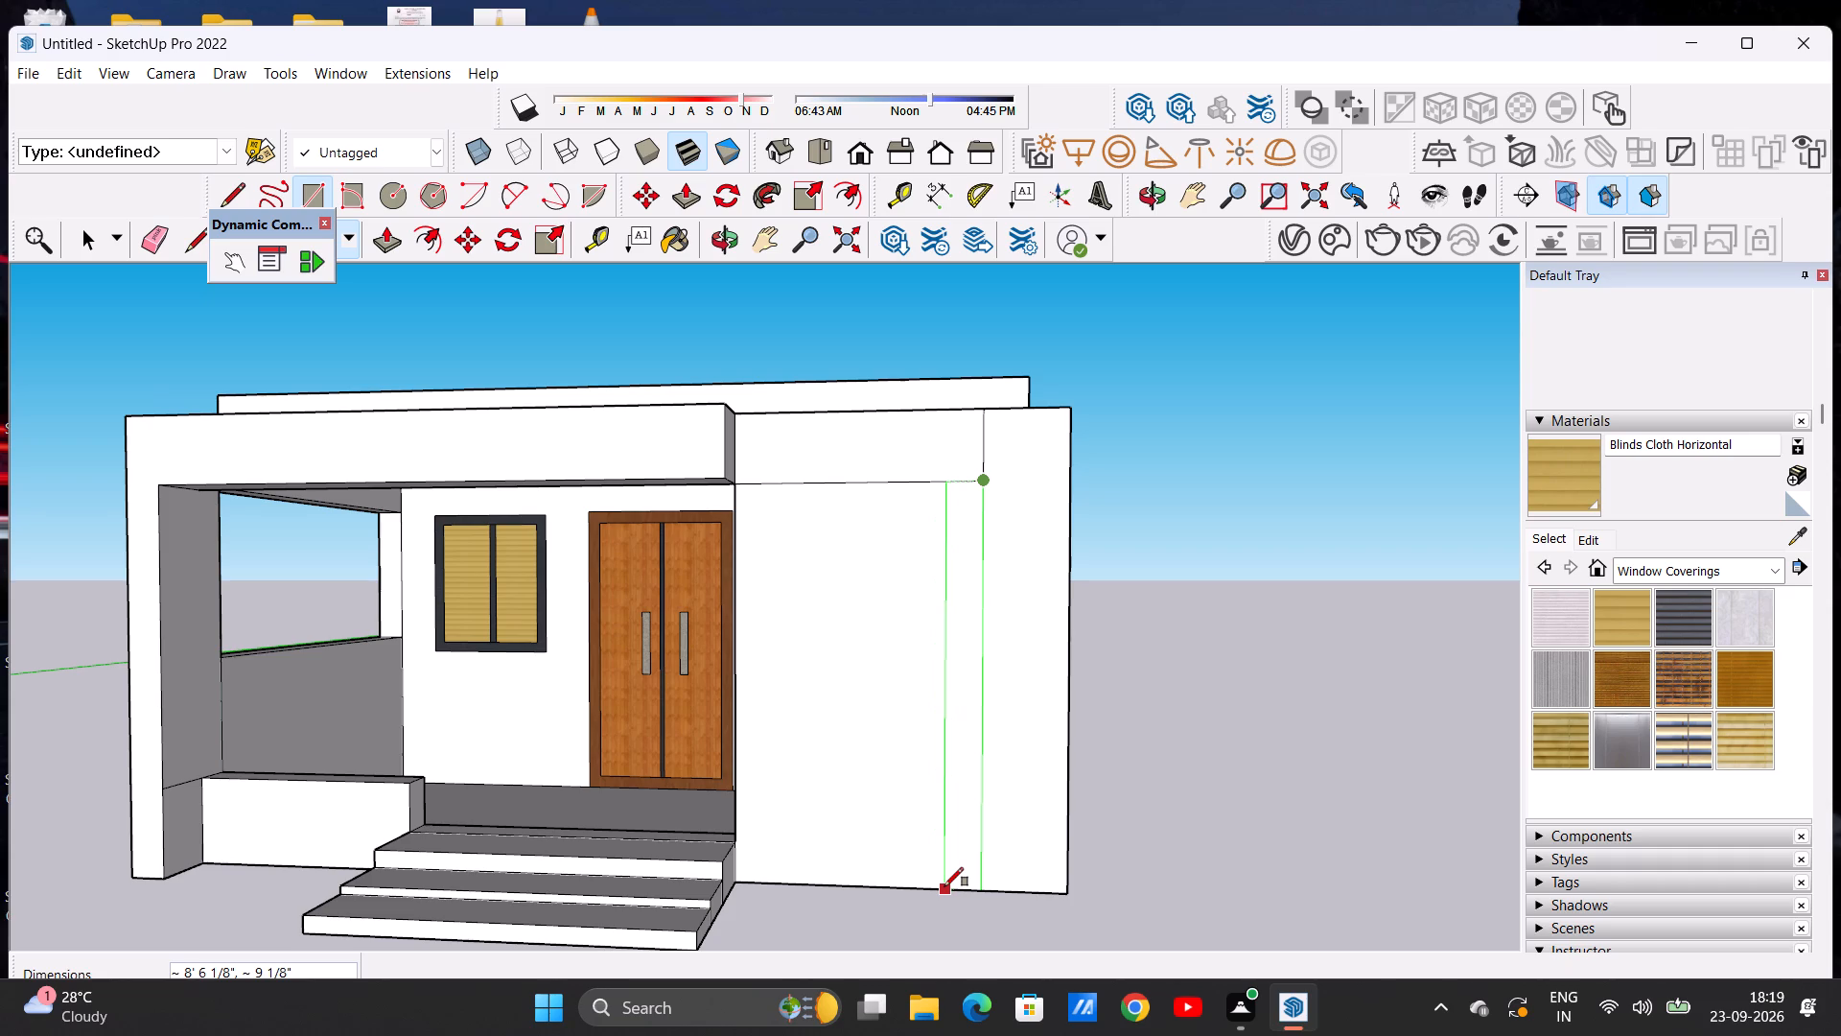
{"action": "left_click", "coordinate": [954, 888]}
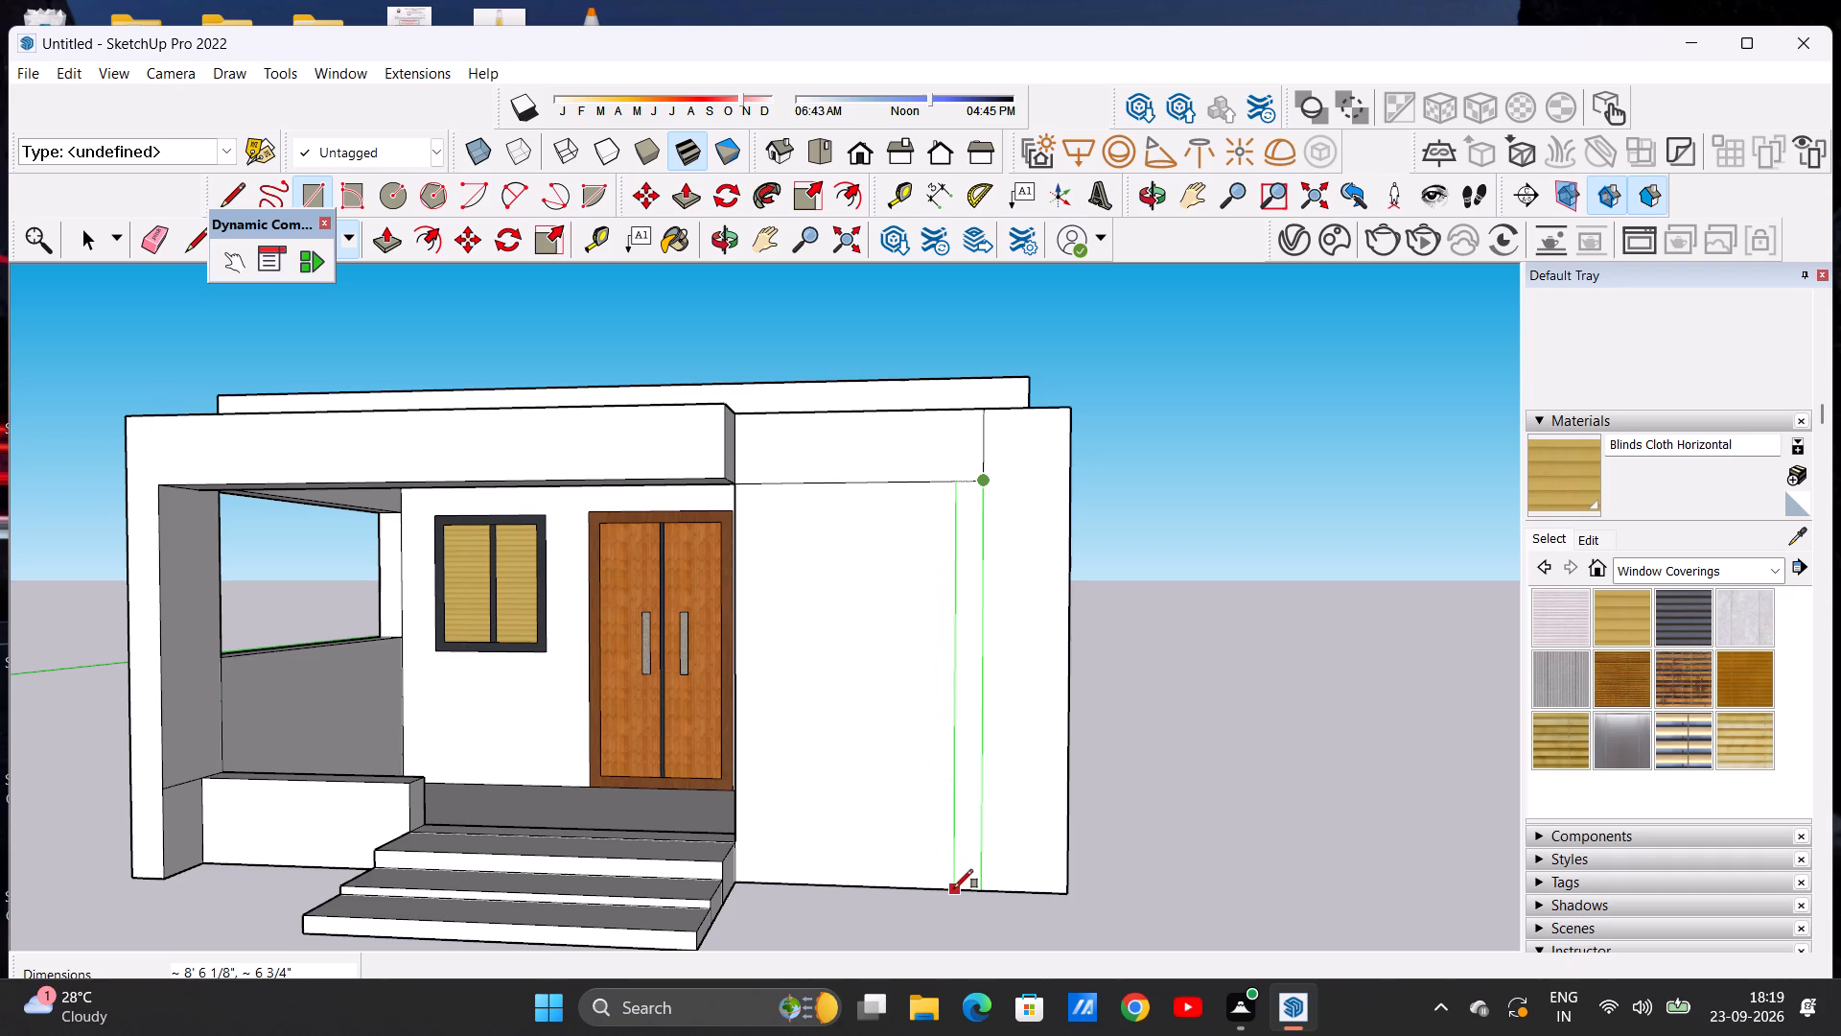
{"action": "key", "text": "space"}
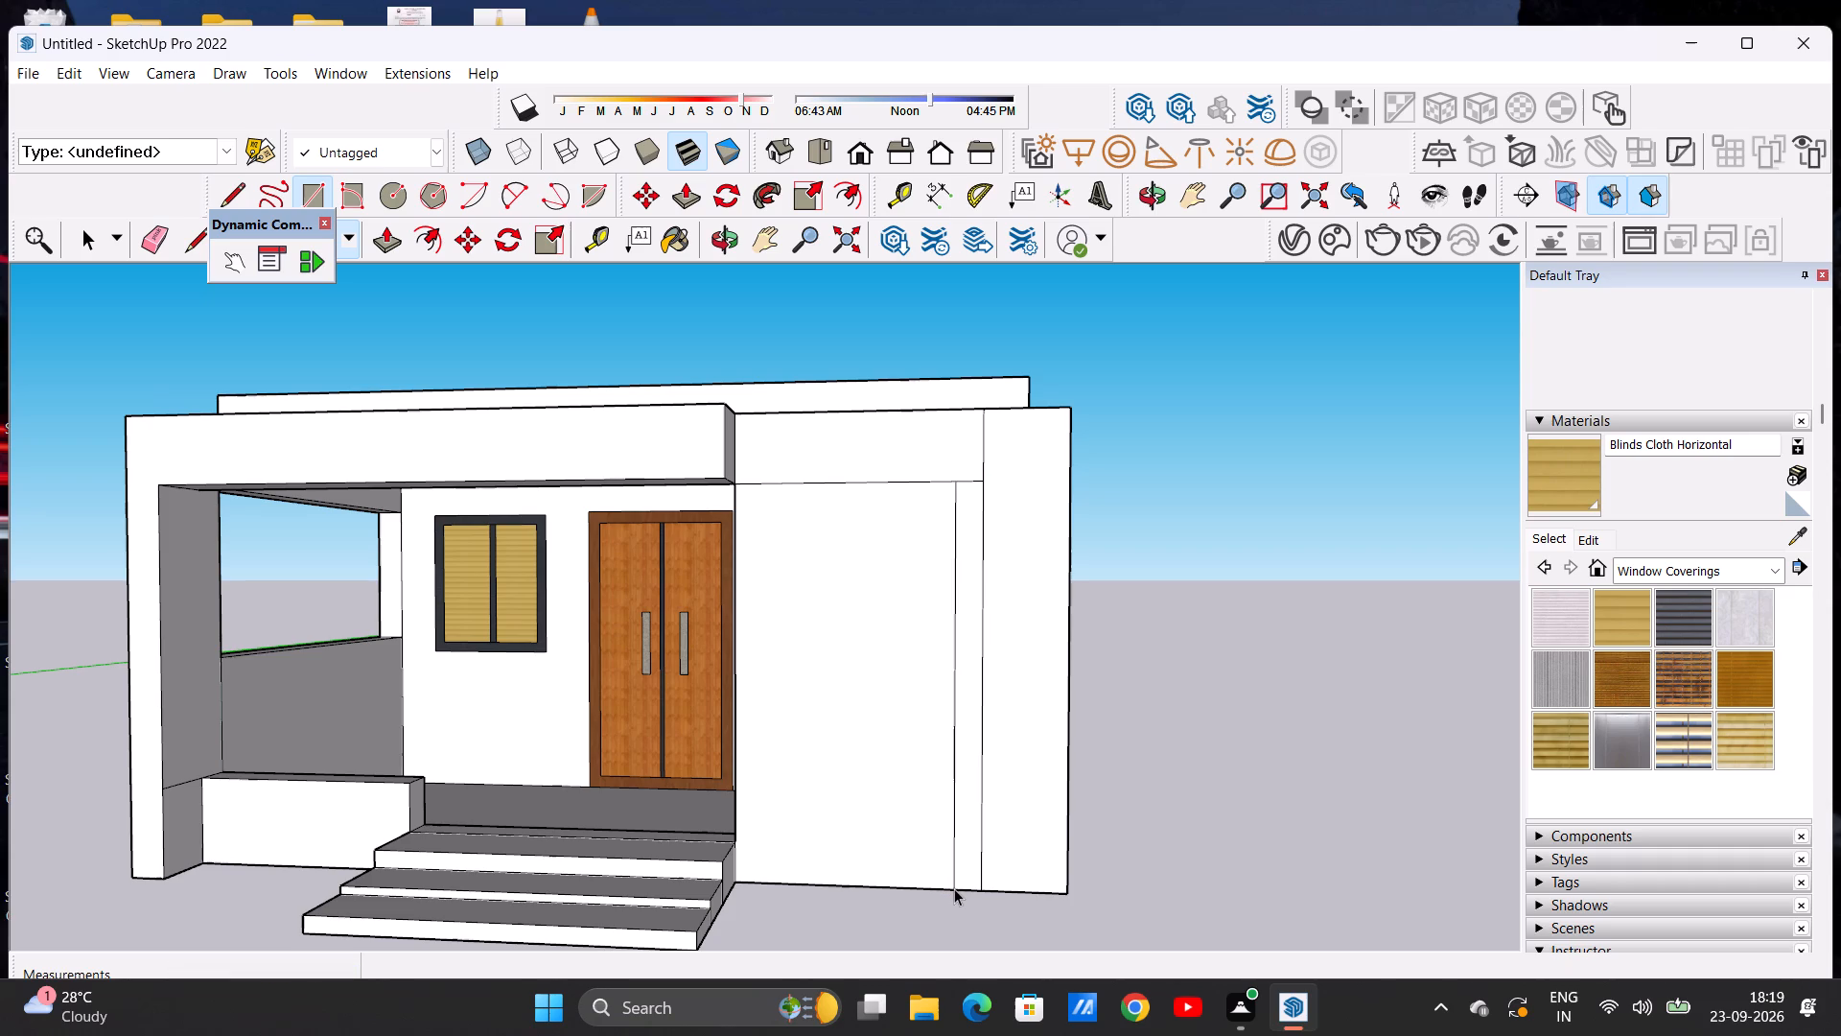
Erase the short edge between the top band and the vertical strip, merging them into one L-shaped face.
{"action": "scroll", "coordinate": [960, 786], "scroll_direction": "down", "scroll_amount": 3}
{"action": "scroll", "coordinate": [1016, 782], "scroll_direction": "up", "scroll_amount": 1}
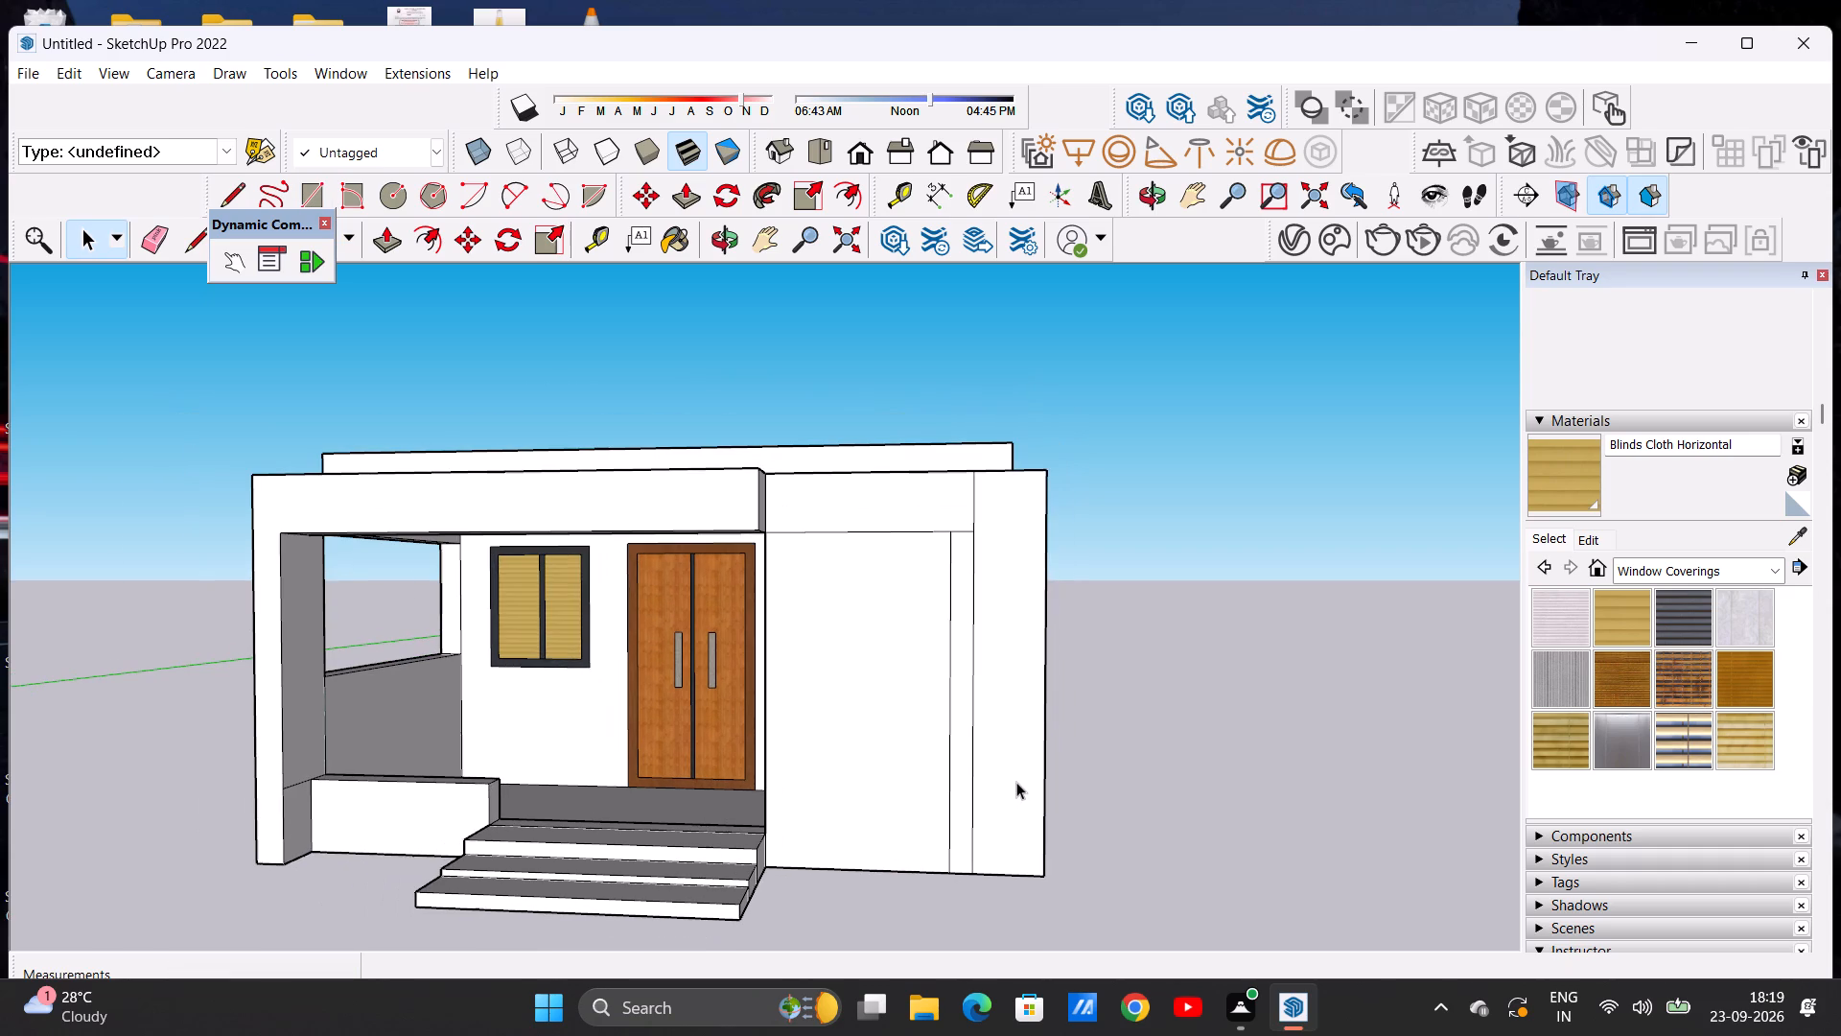
{"action": "scroll", "coordinate": [1016, 782], "scroll_direction": "up", "scroll_amount": 1}
{"action": "scroll", "coordinate": [1017, 784], "scroll_direction": "down", "scroll_amount": 2}
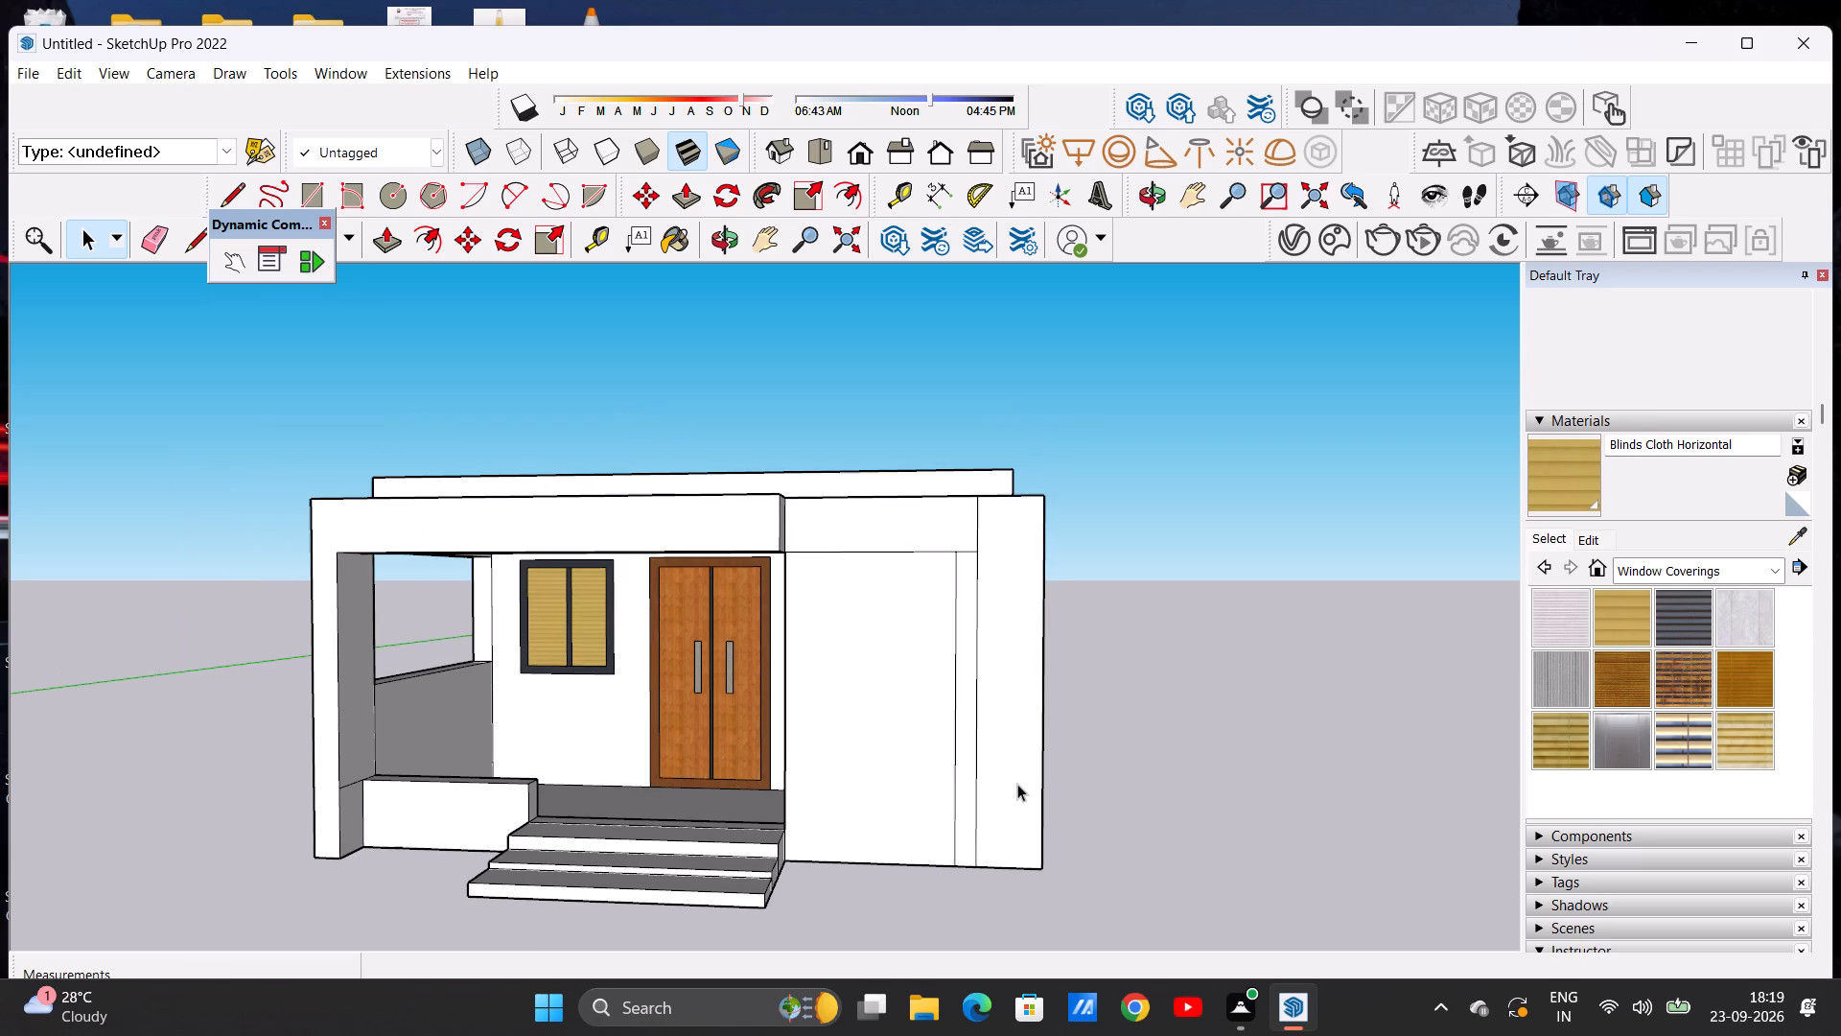
{"action": "scroll", "coordinate": [1006, 602], "scroll_direction": "up", "scroll_amount": 5}
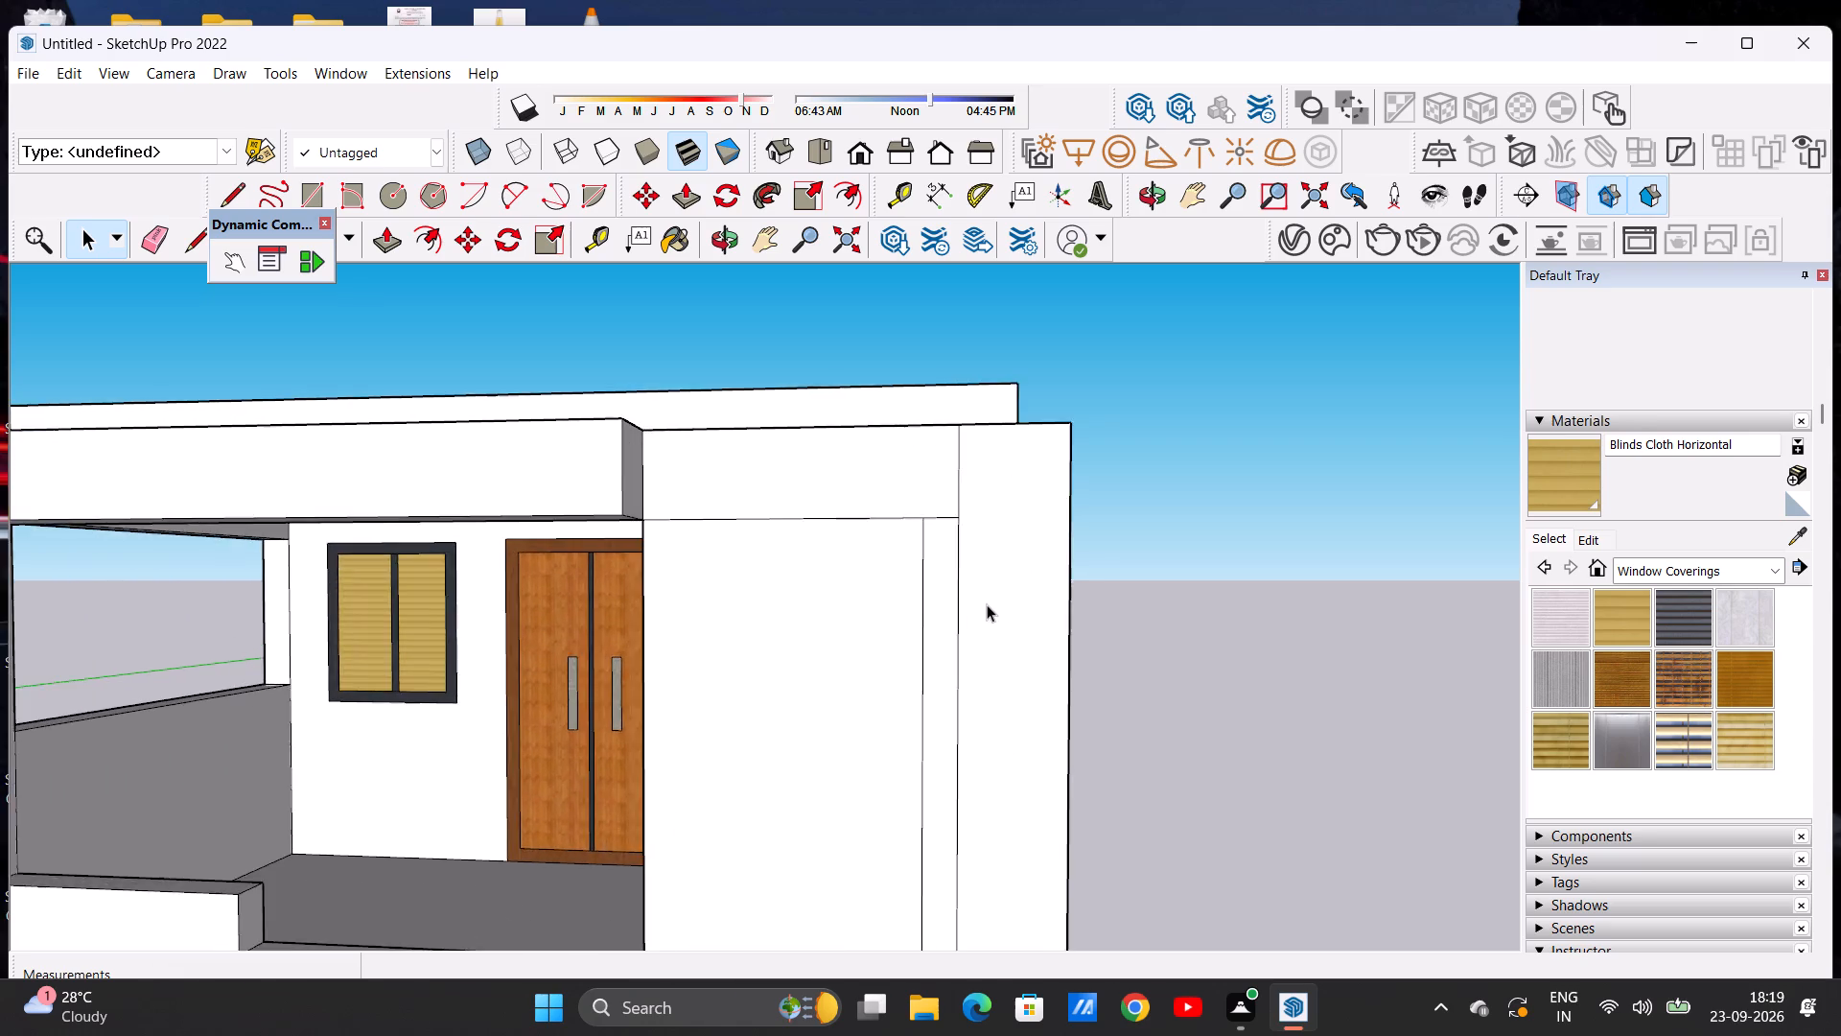
{"action": "scroll", "coordinate": [983, 607], "scroll_direction": "down", "scroll_amount": 3}
{"action": "scroll", "coordinate": [934, 538], "scroll_direction": "up", "scroll_amount": 4}
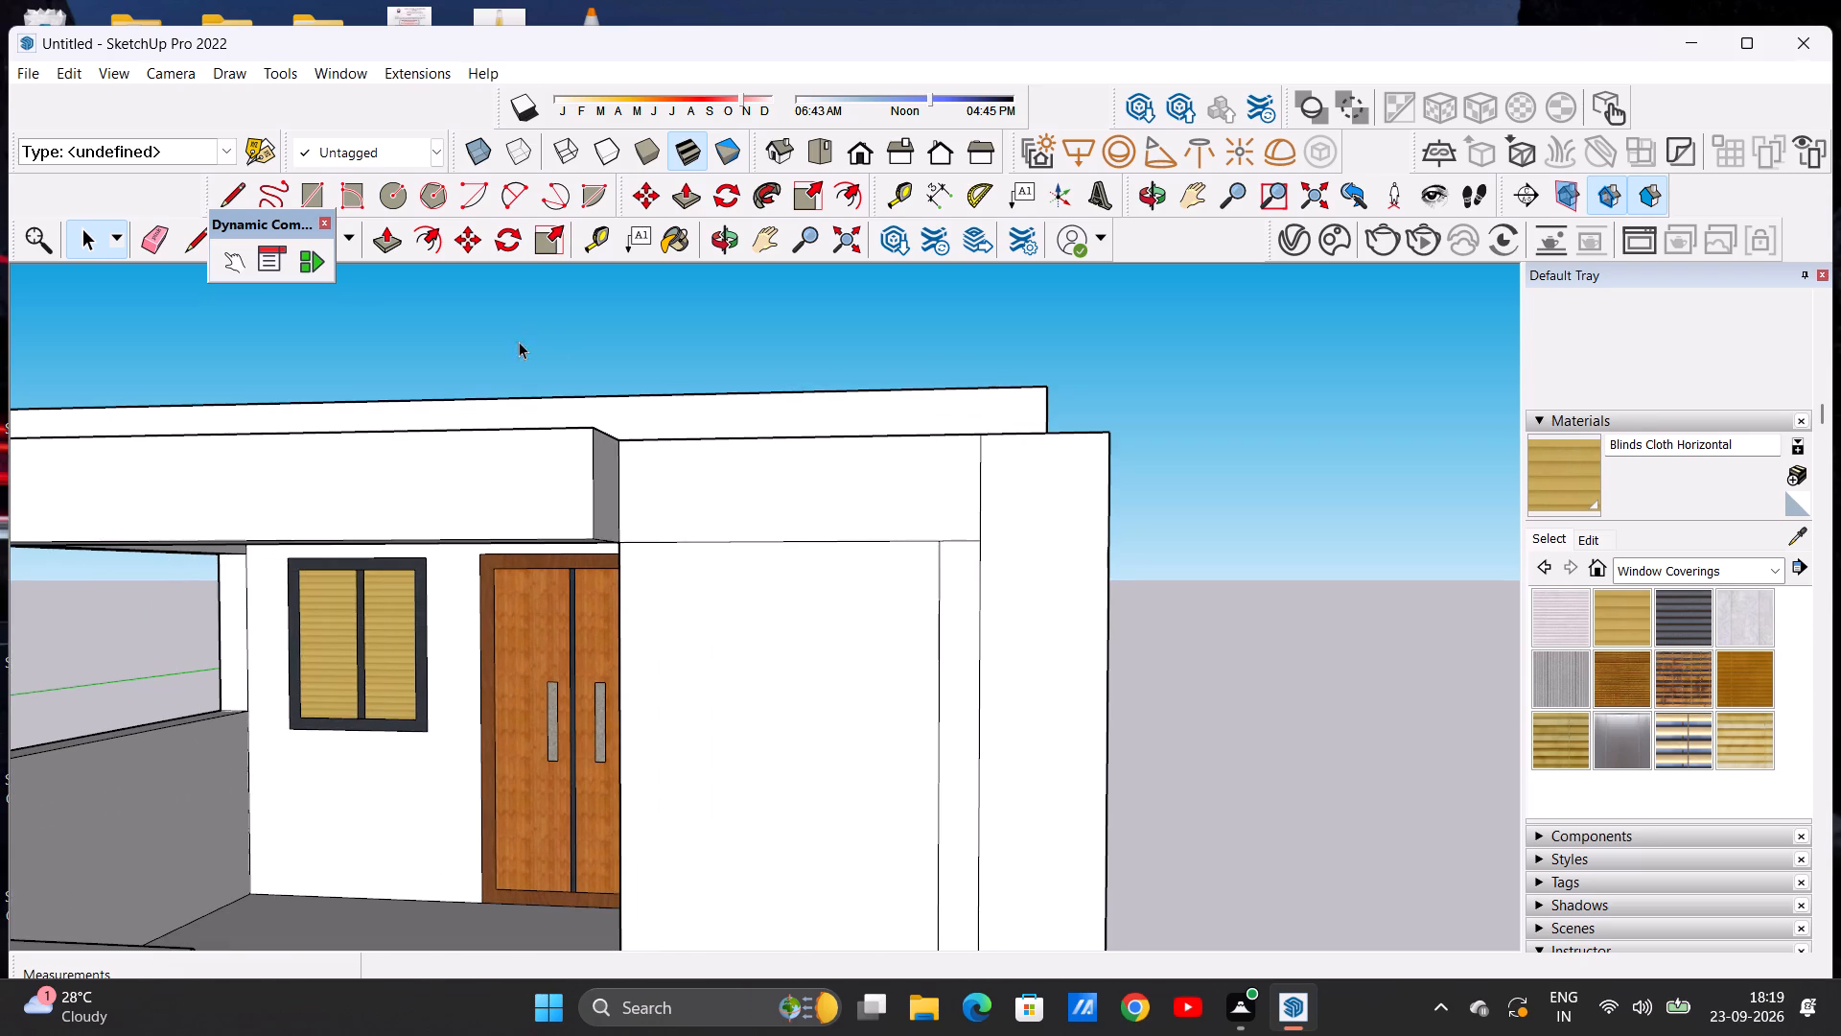
{"action": "left_click", "coordinate": [148, 235]}
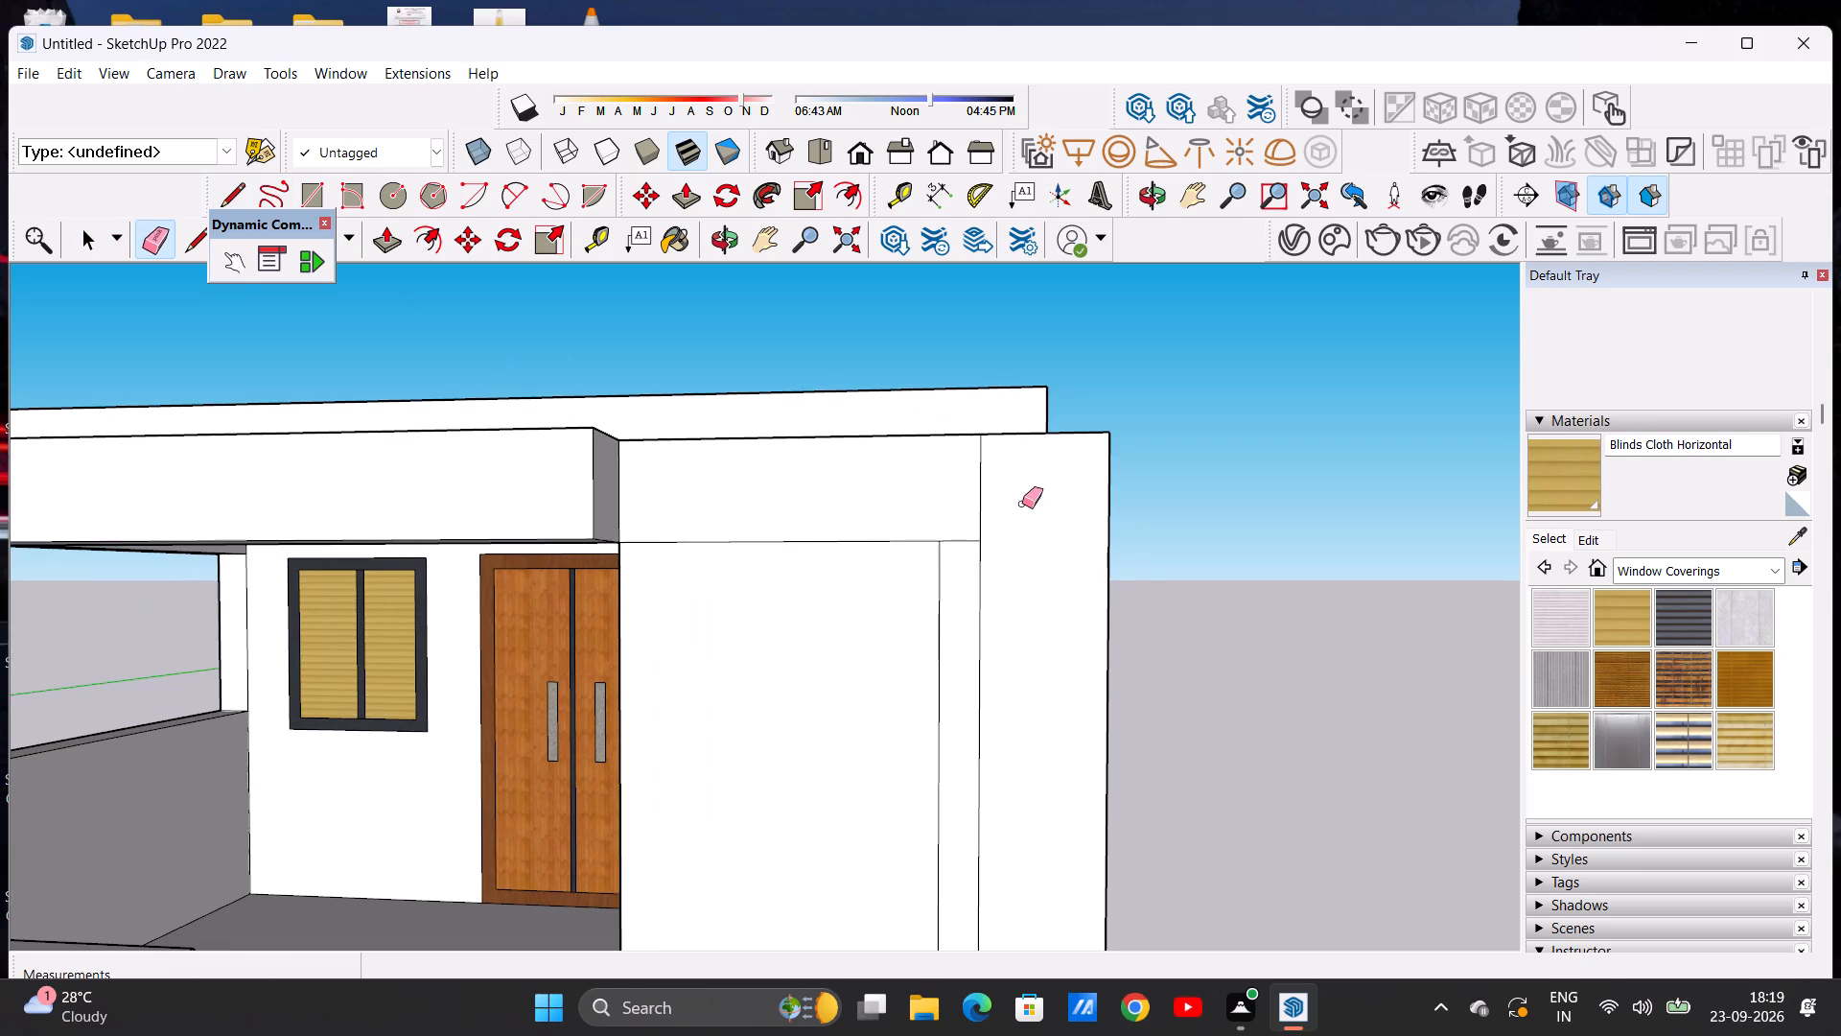
{"action": "scroll", "coordinate": [1004, 534], "scroll_direction": "up", "scroll_amount": 4}
{"action": "left_click_drag", "start_coordinate": [944, 521], "coordinate": [947, 556]}
{"action": "scroll", "coordinate": [946, 556], "scroll_direction": "down", "scroll_amount": 12}
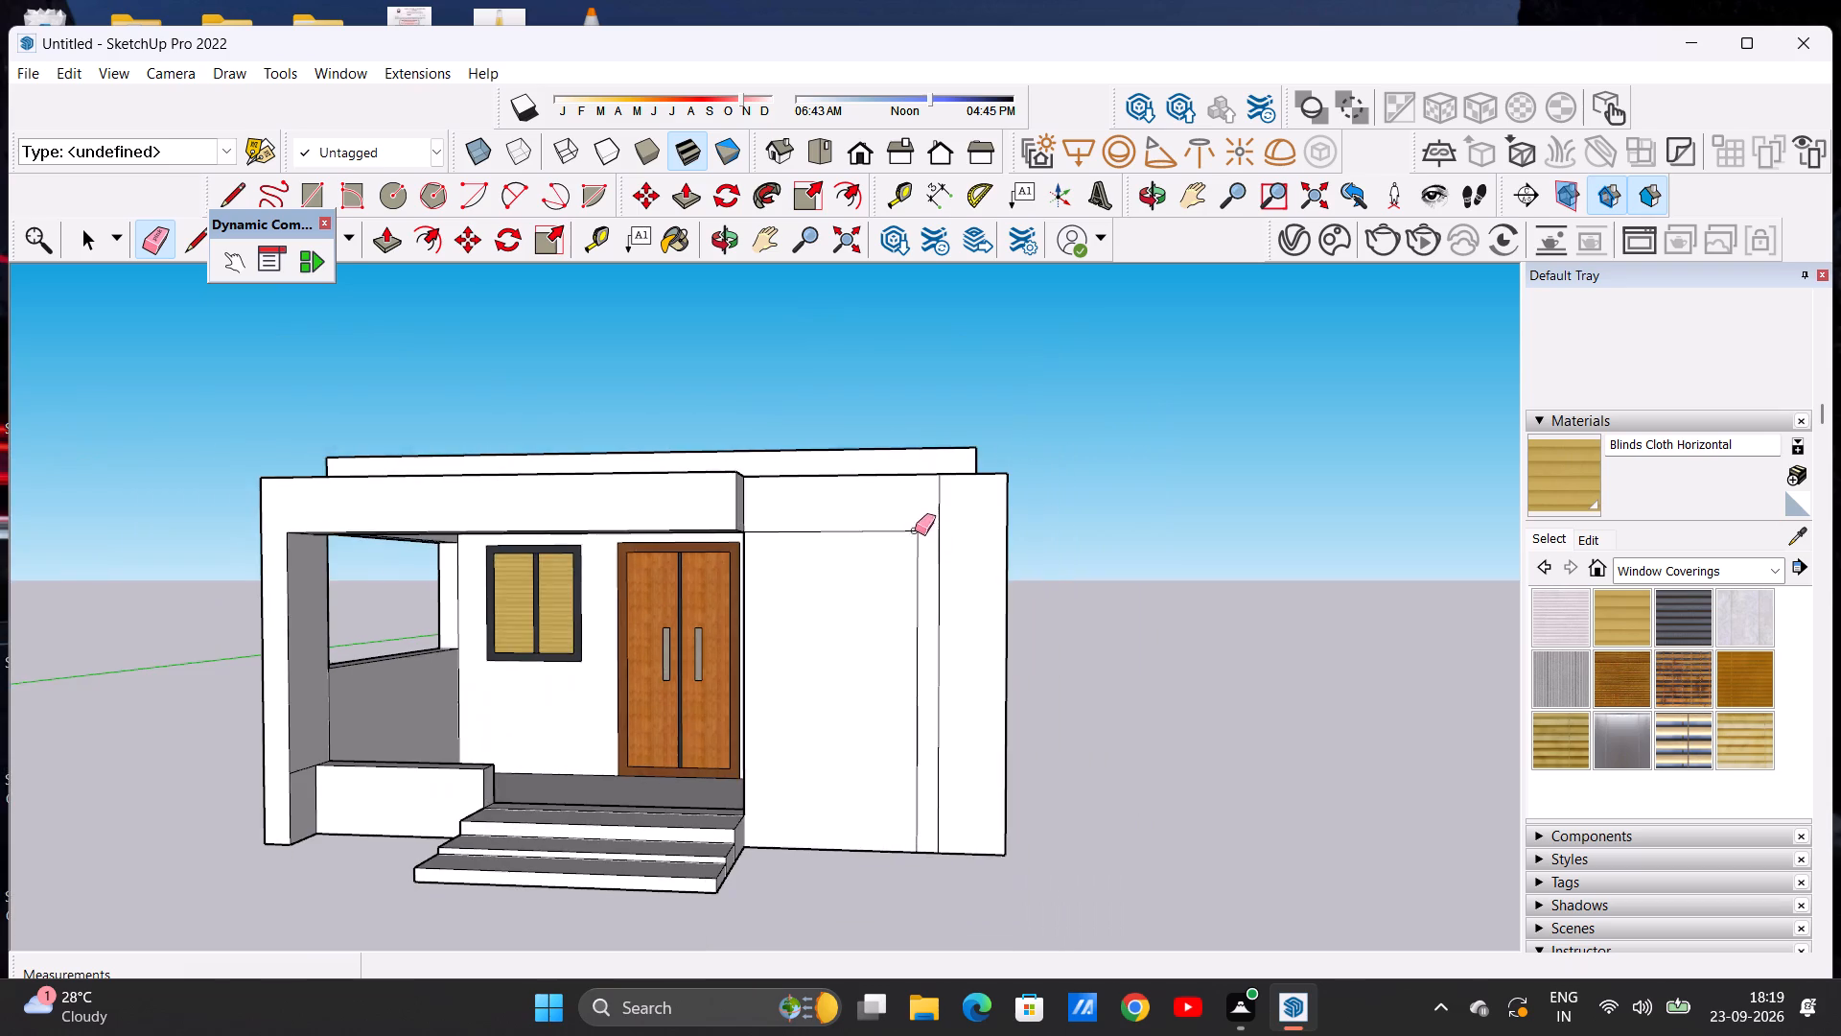
{"action": "scroll", "coordinate": [961, 586], "scroll_direction": "up", "scroll_amount": 2}
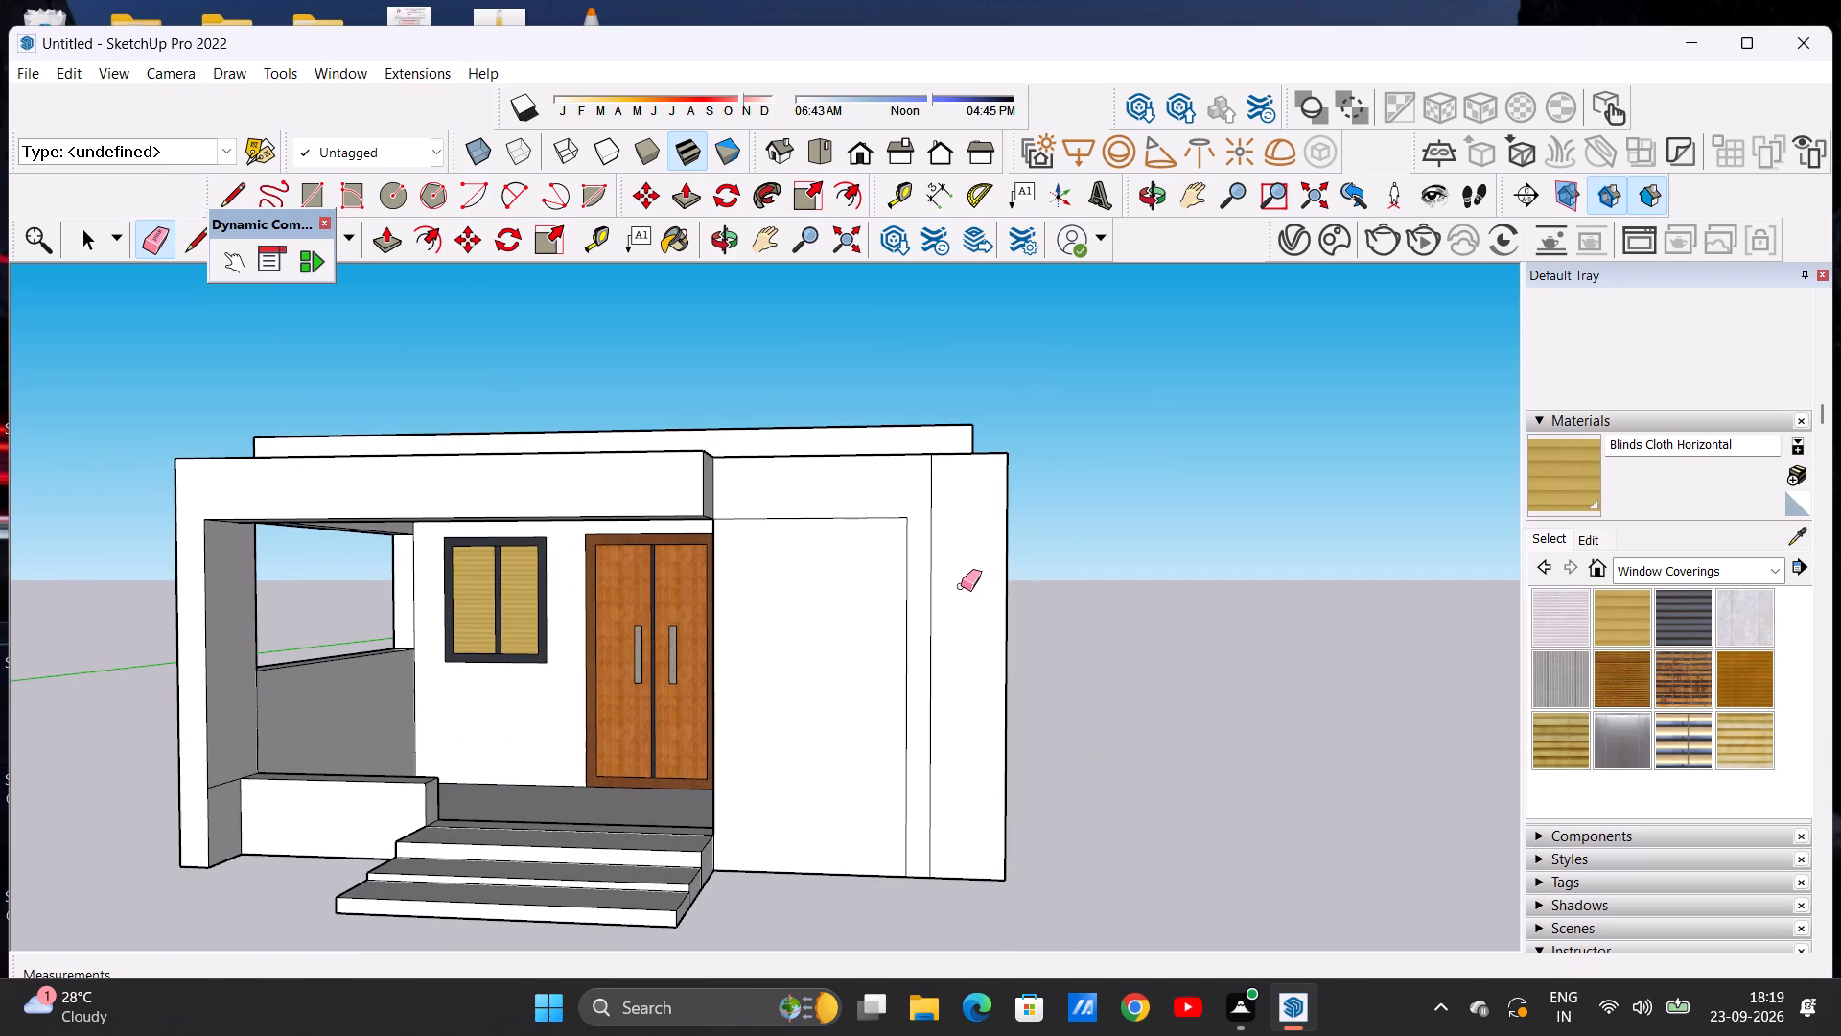
Examine the L-shaped outline on the room's front wall and how it meets the porch beam, from above and from the front.
{"action": "scroll", "coordinate": [961, 586], "scroll_direction": "up", "scroll_amount": 1}
{"action": "key", "text": "space"}
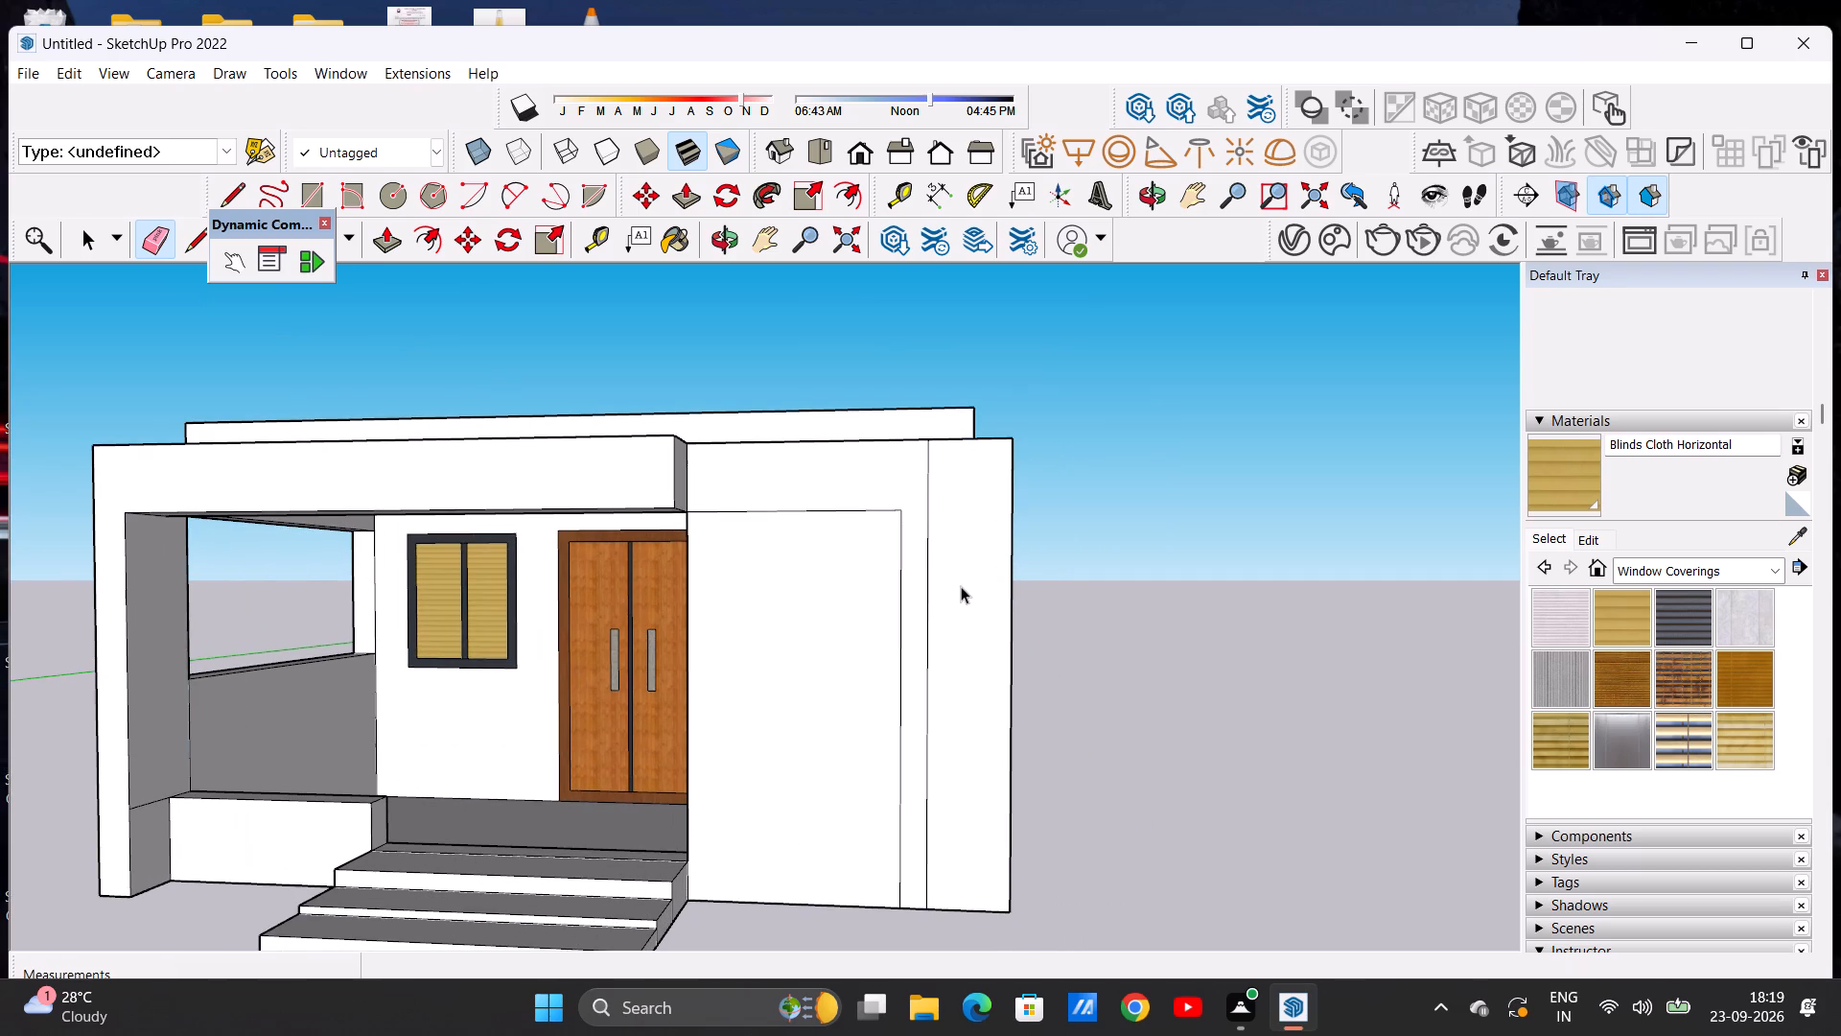
{"action": "scroll", "coordinate": [961, 586], "scroll_direction": "down", "scroll_amount": 4}
{"action": "middle_click_drag", "start_coordinate": [967, 596], "coordinate": [980, 682]}
{"action": "scroll", "coordinate": [973, 572], "scroll_direction": "up", "scroll_amount": 3}
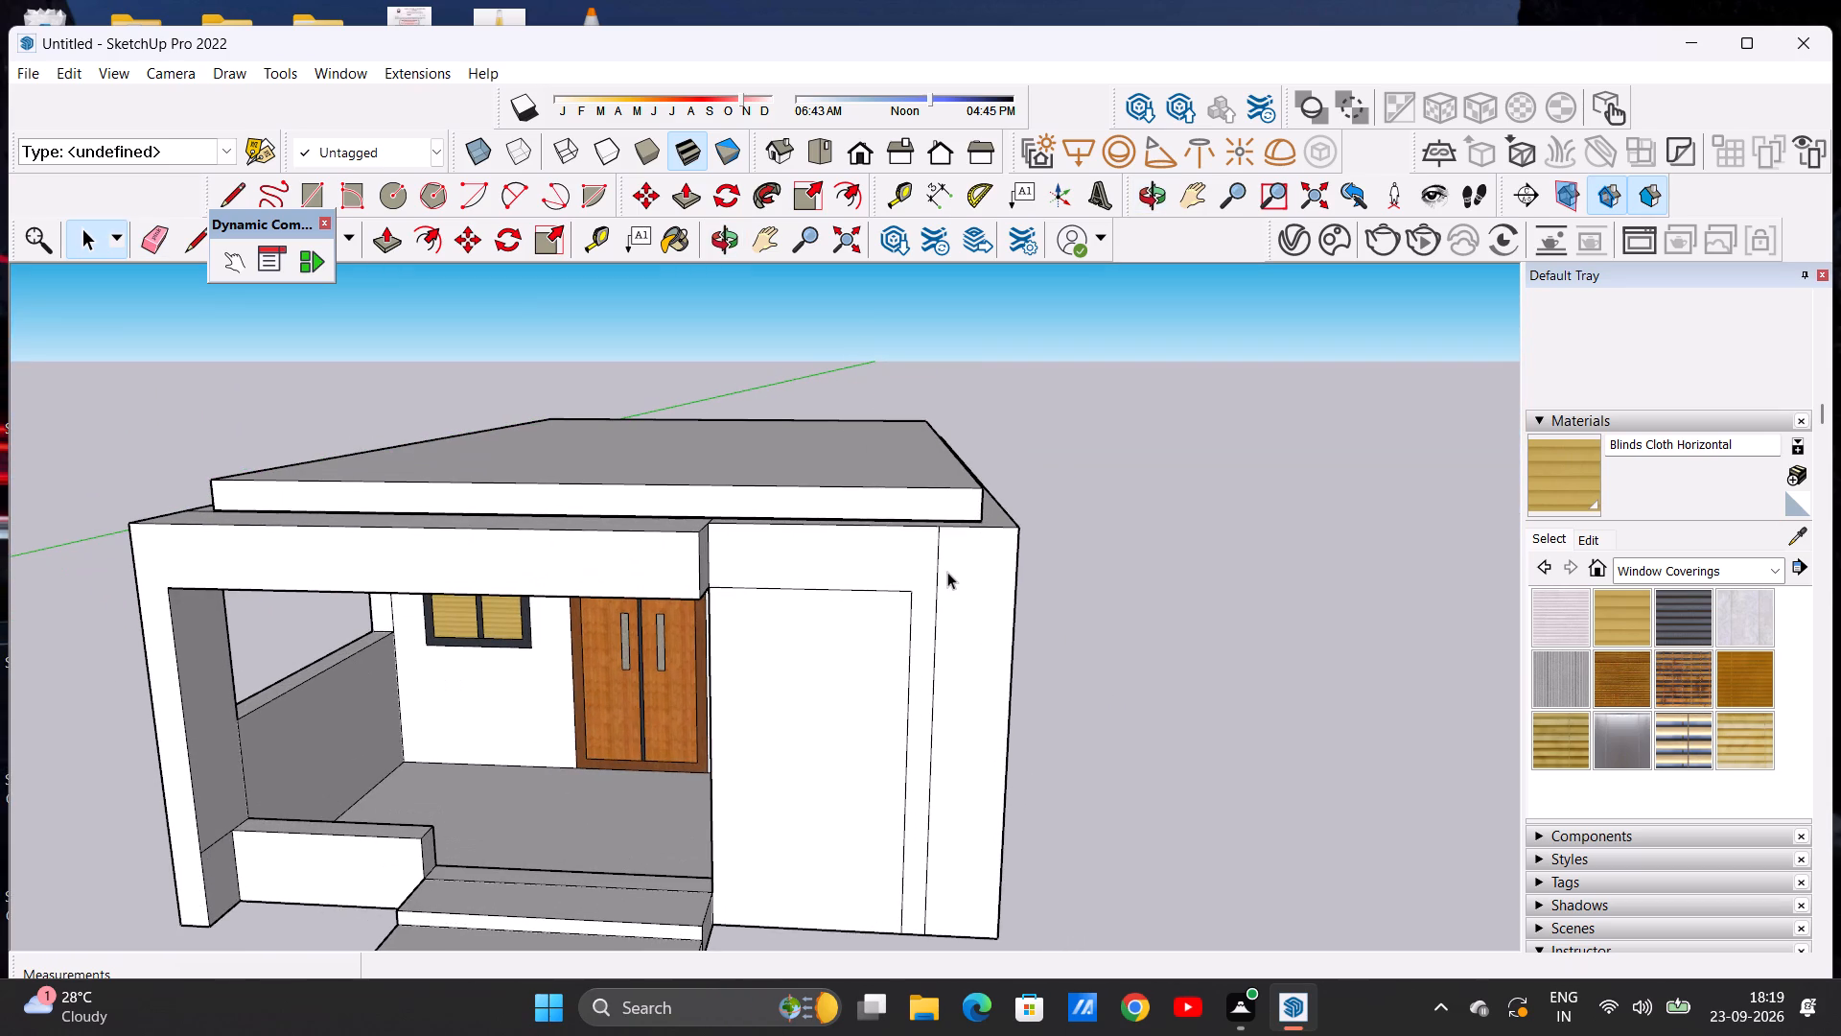
{"action": "scroll", "coordinate": [841, 607], "scroll_direction": "down", "scroll_amount": 2}
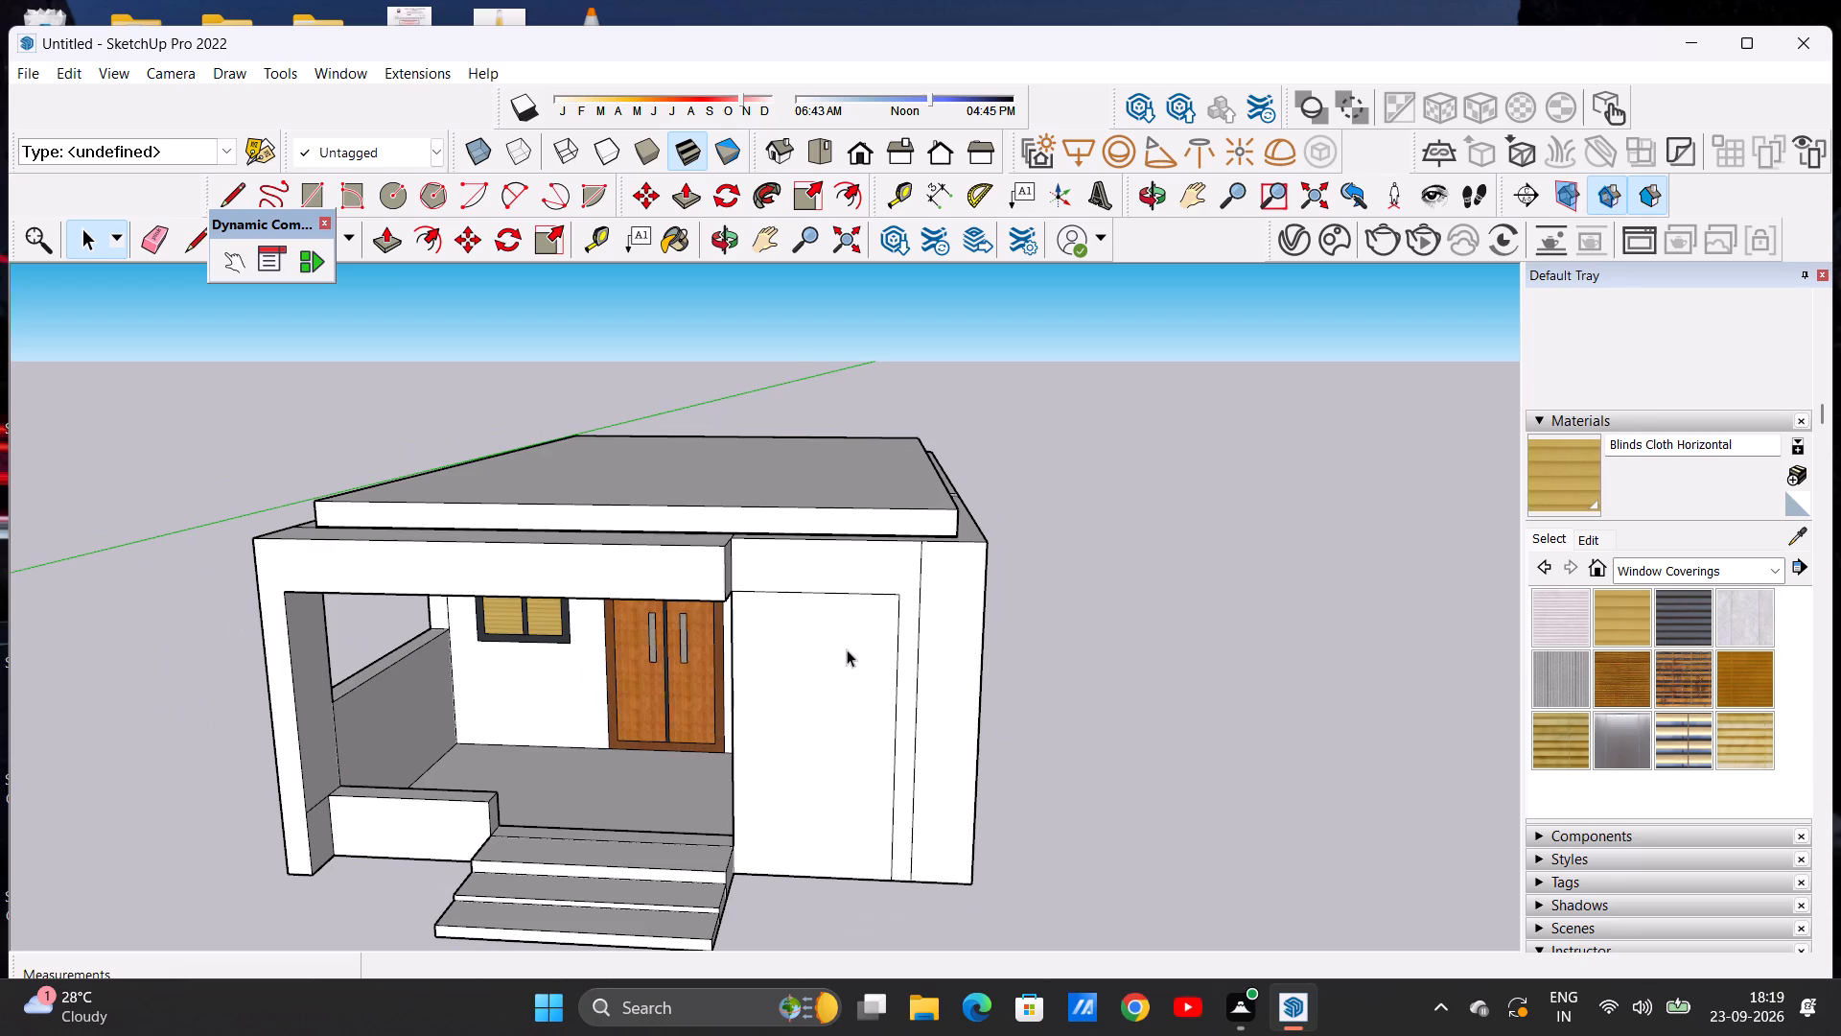
{"action": "scroll", "coordinate": [857, 679], "scroll_direction": "up", "scroll_amount": 1}
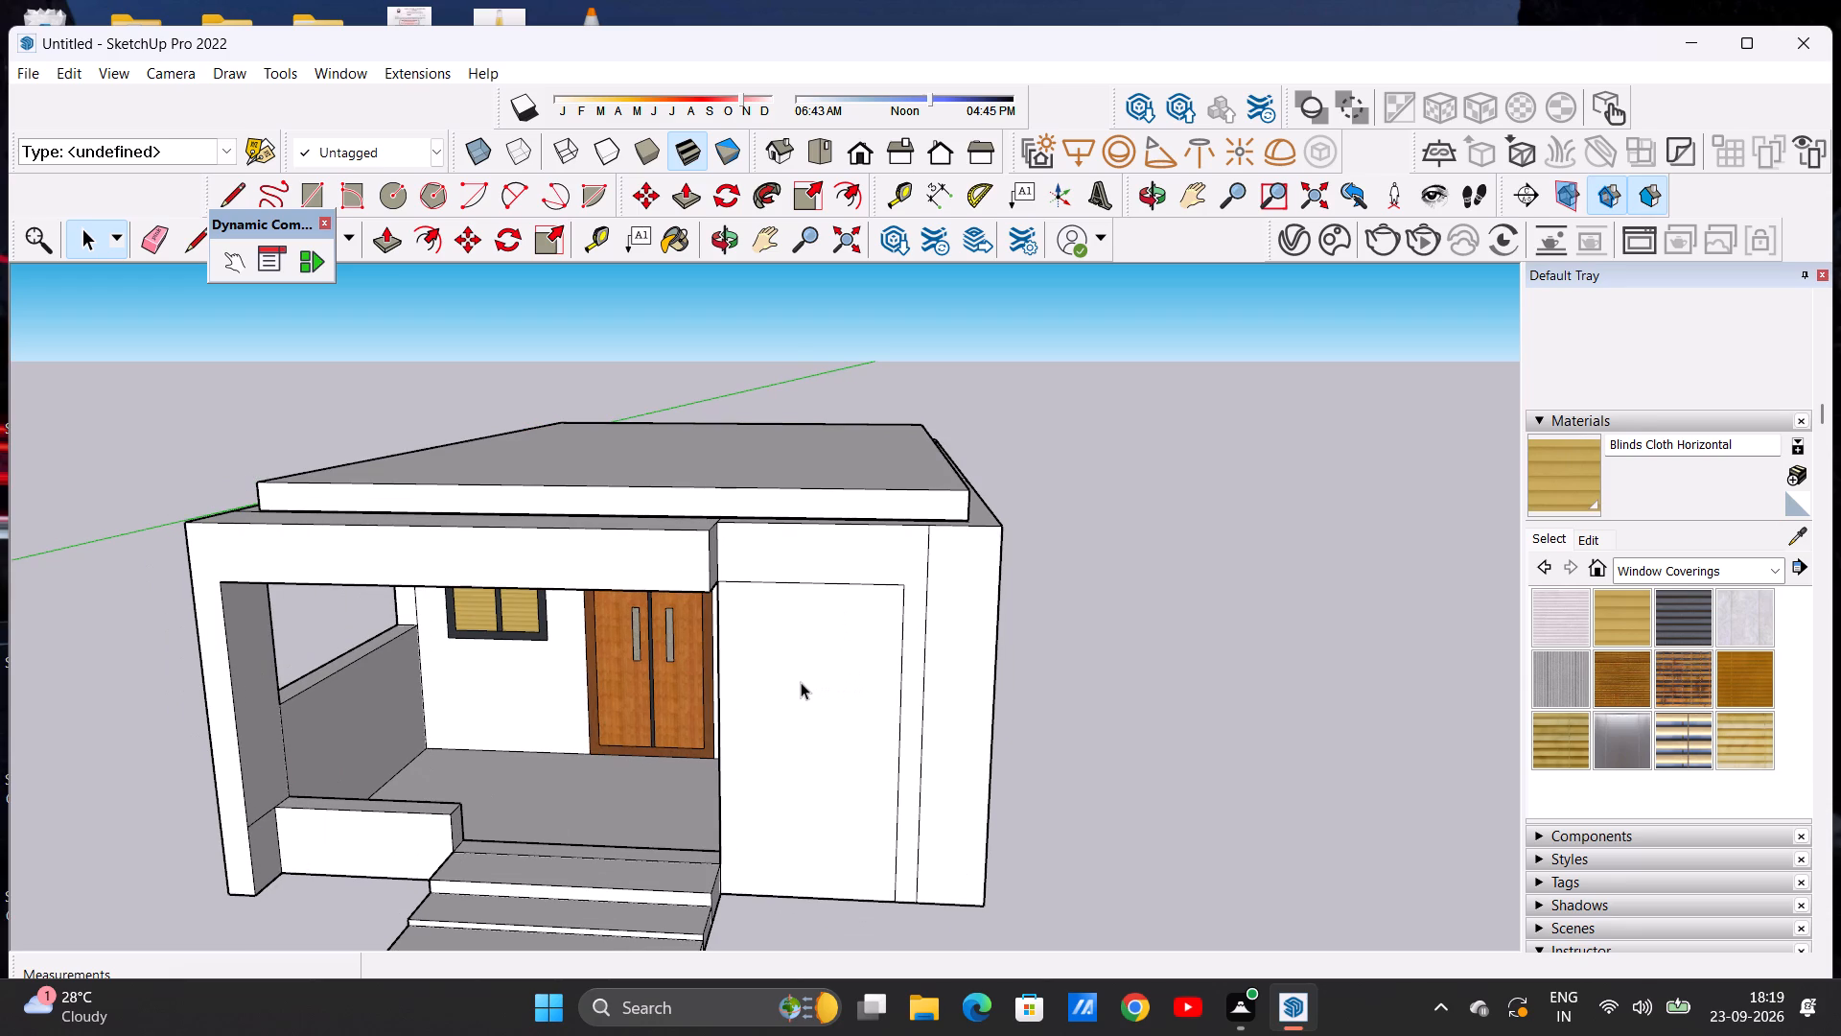
{"action": "middle_click_drag", "start_coordinate": [801, 682], "coordinate": [845, 652]}
{"action": "scroll", "coordinate": [842, 524], "scroll_direction": "up", "scroll_amount": 3}
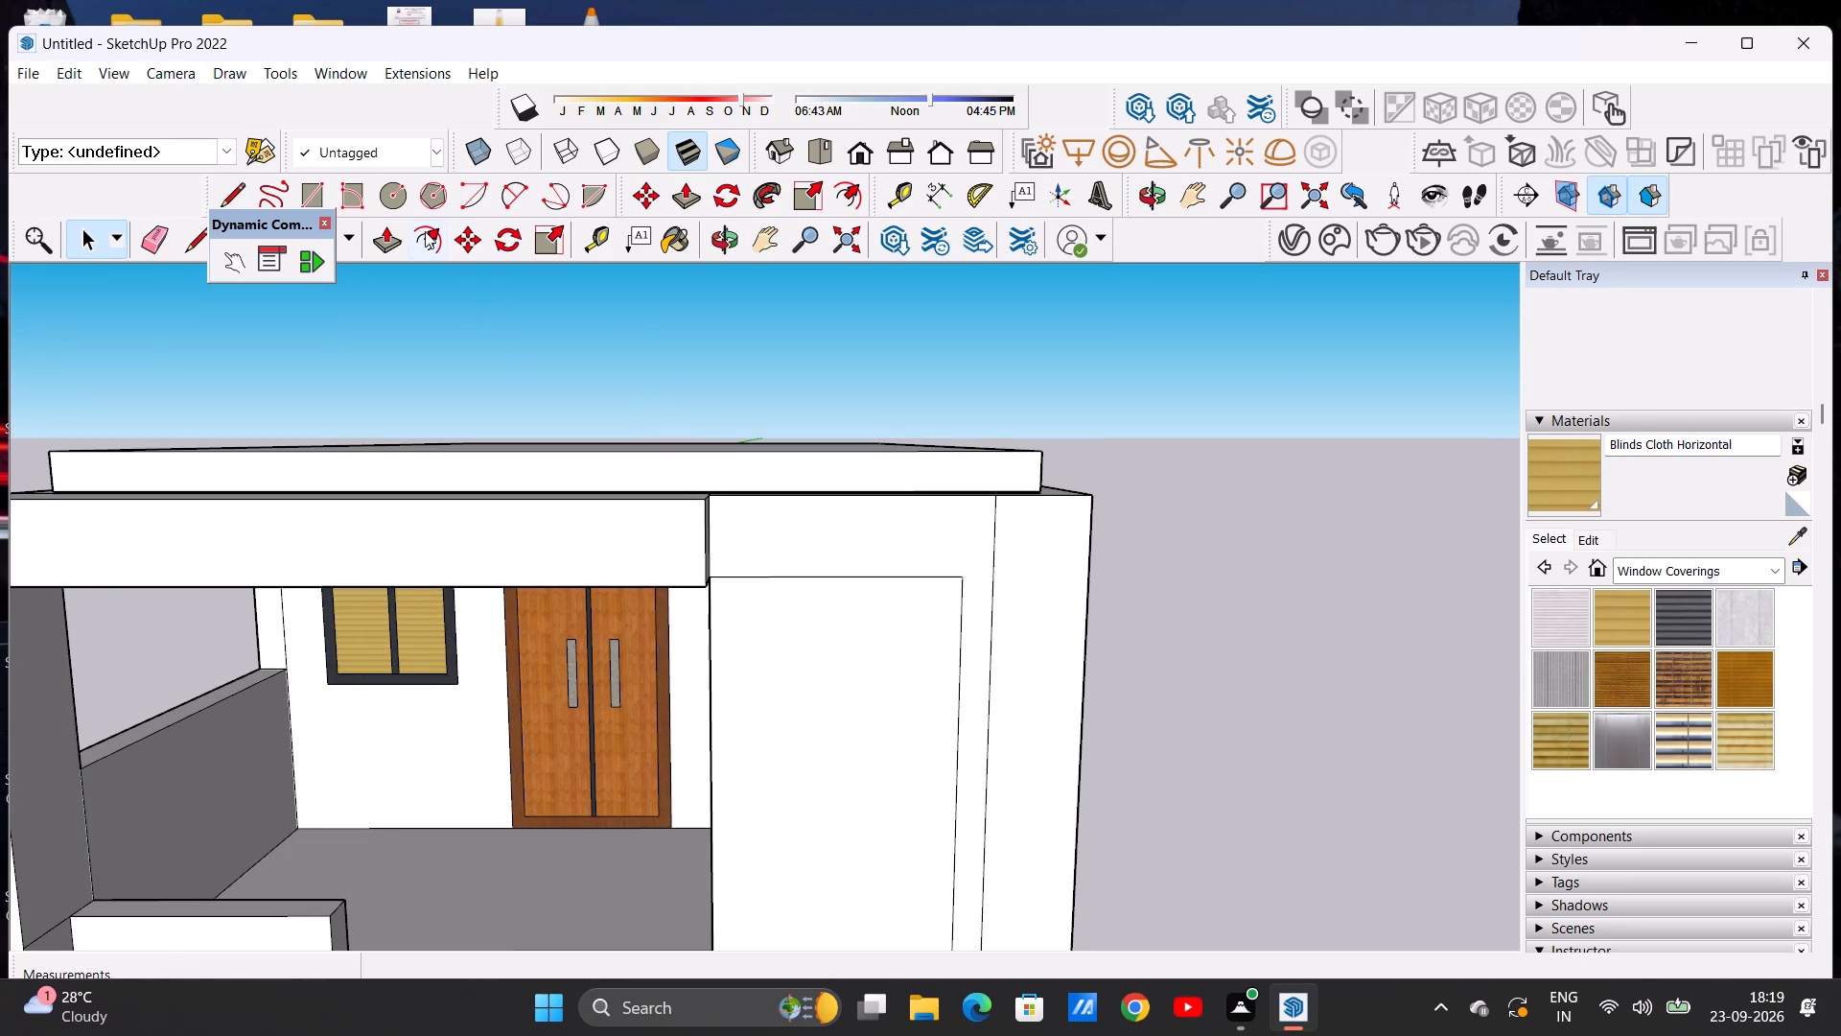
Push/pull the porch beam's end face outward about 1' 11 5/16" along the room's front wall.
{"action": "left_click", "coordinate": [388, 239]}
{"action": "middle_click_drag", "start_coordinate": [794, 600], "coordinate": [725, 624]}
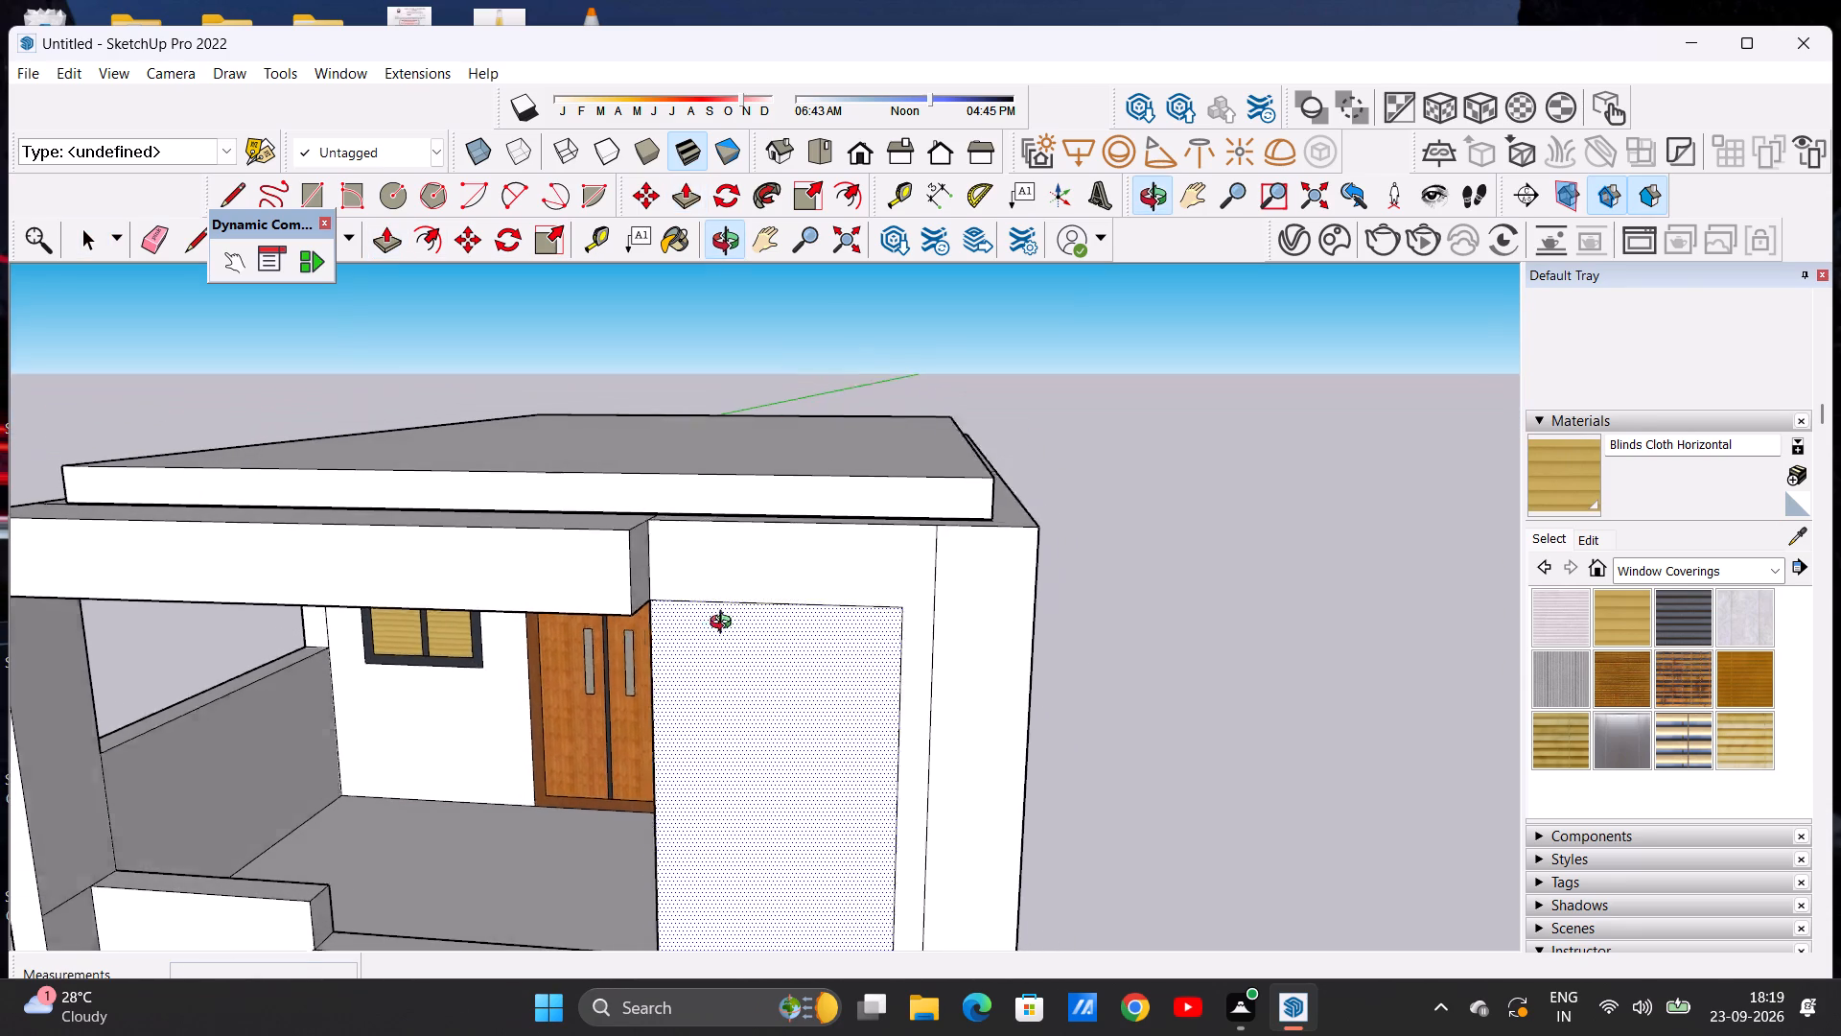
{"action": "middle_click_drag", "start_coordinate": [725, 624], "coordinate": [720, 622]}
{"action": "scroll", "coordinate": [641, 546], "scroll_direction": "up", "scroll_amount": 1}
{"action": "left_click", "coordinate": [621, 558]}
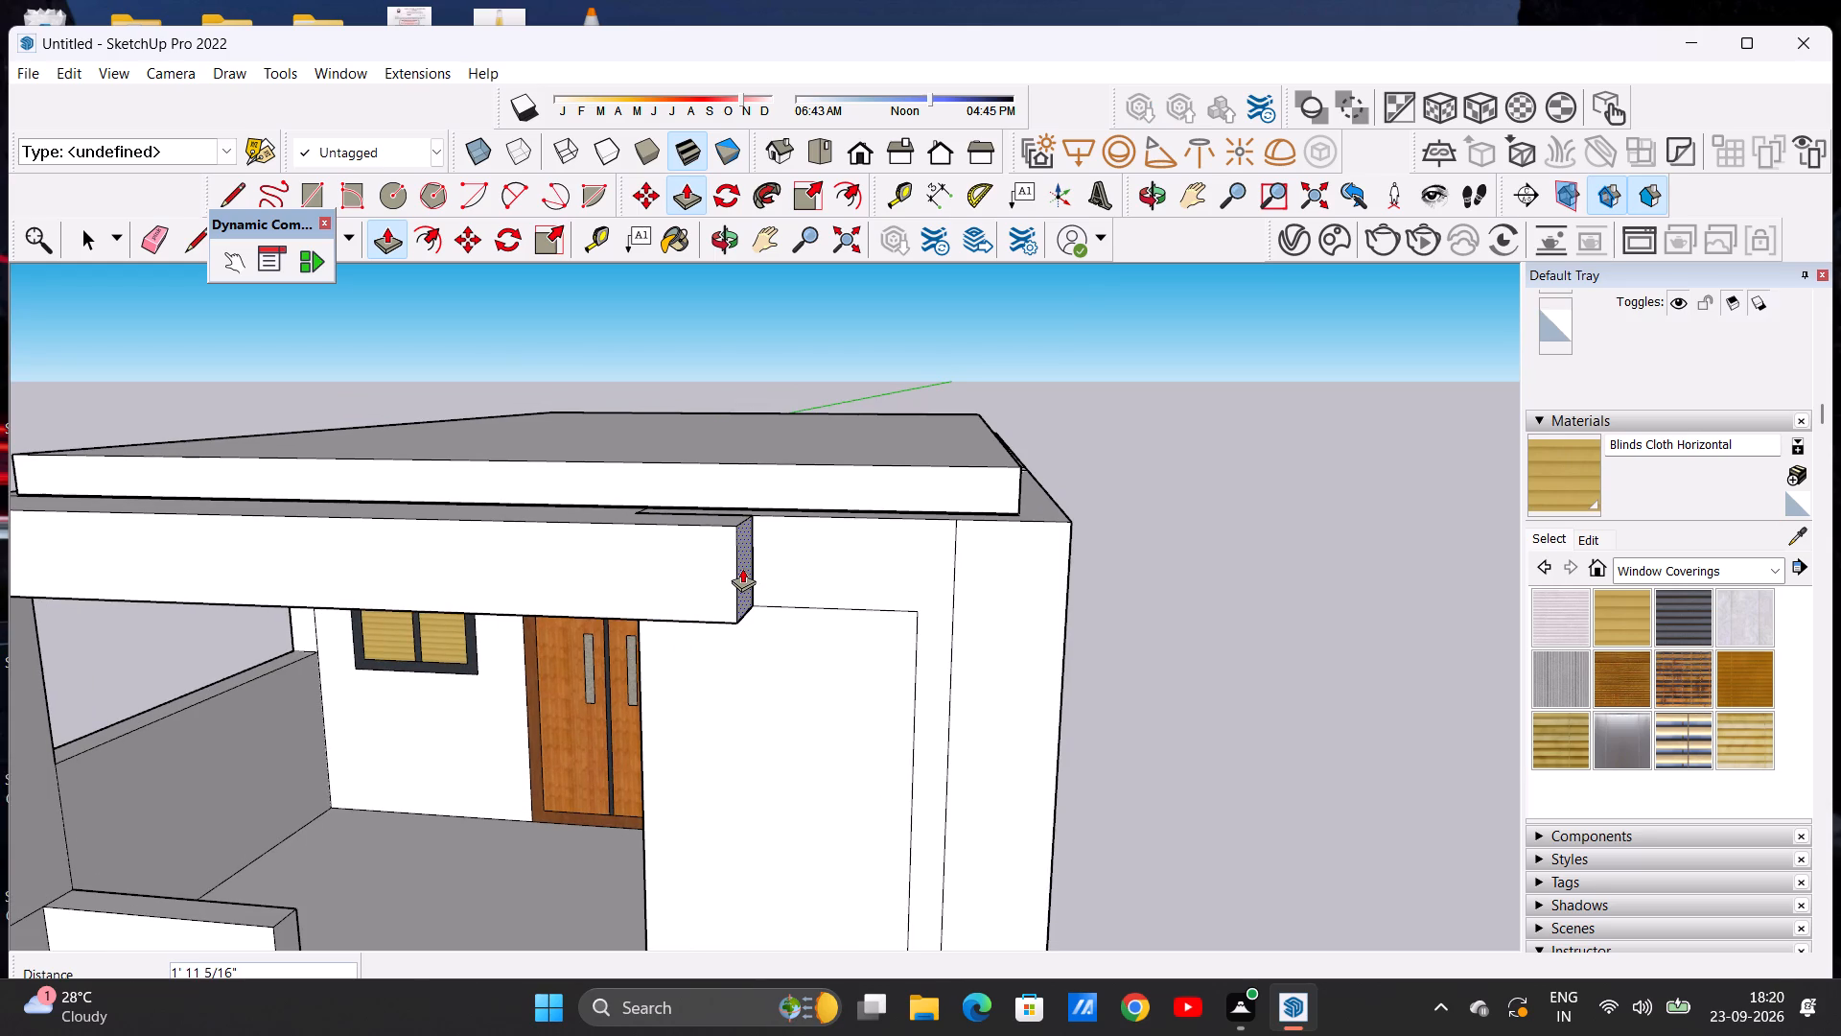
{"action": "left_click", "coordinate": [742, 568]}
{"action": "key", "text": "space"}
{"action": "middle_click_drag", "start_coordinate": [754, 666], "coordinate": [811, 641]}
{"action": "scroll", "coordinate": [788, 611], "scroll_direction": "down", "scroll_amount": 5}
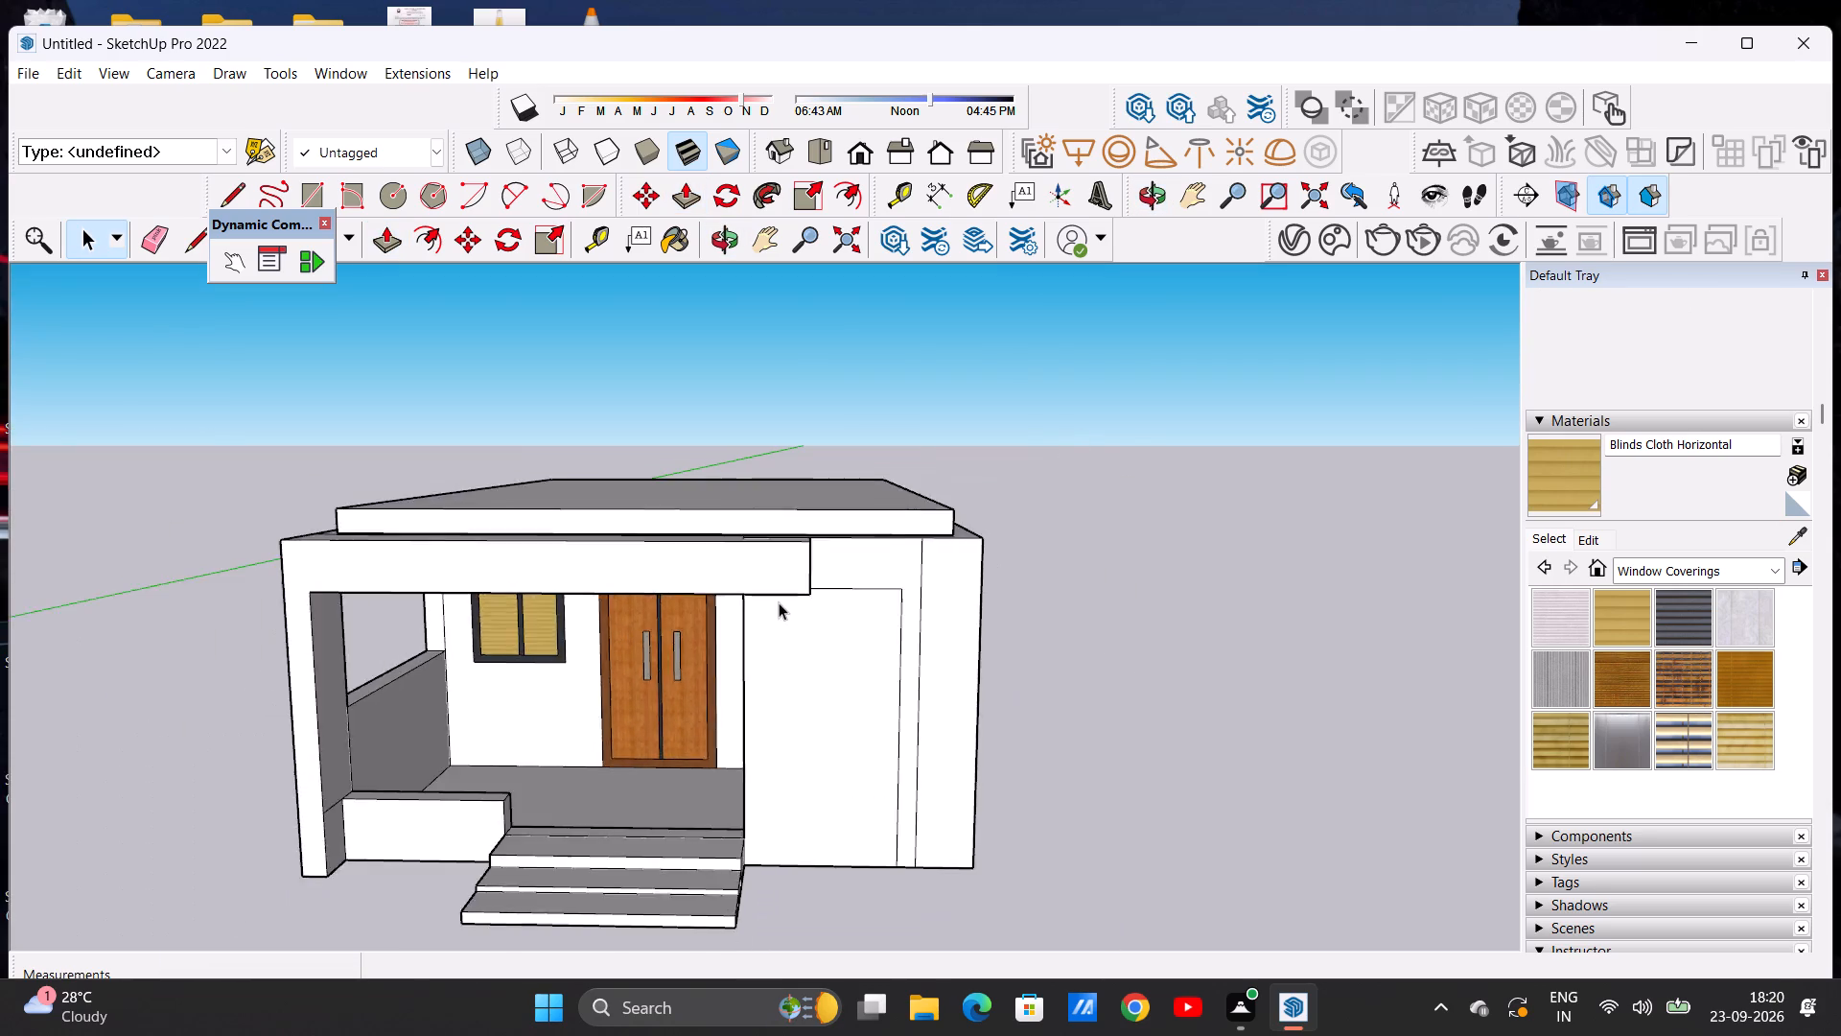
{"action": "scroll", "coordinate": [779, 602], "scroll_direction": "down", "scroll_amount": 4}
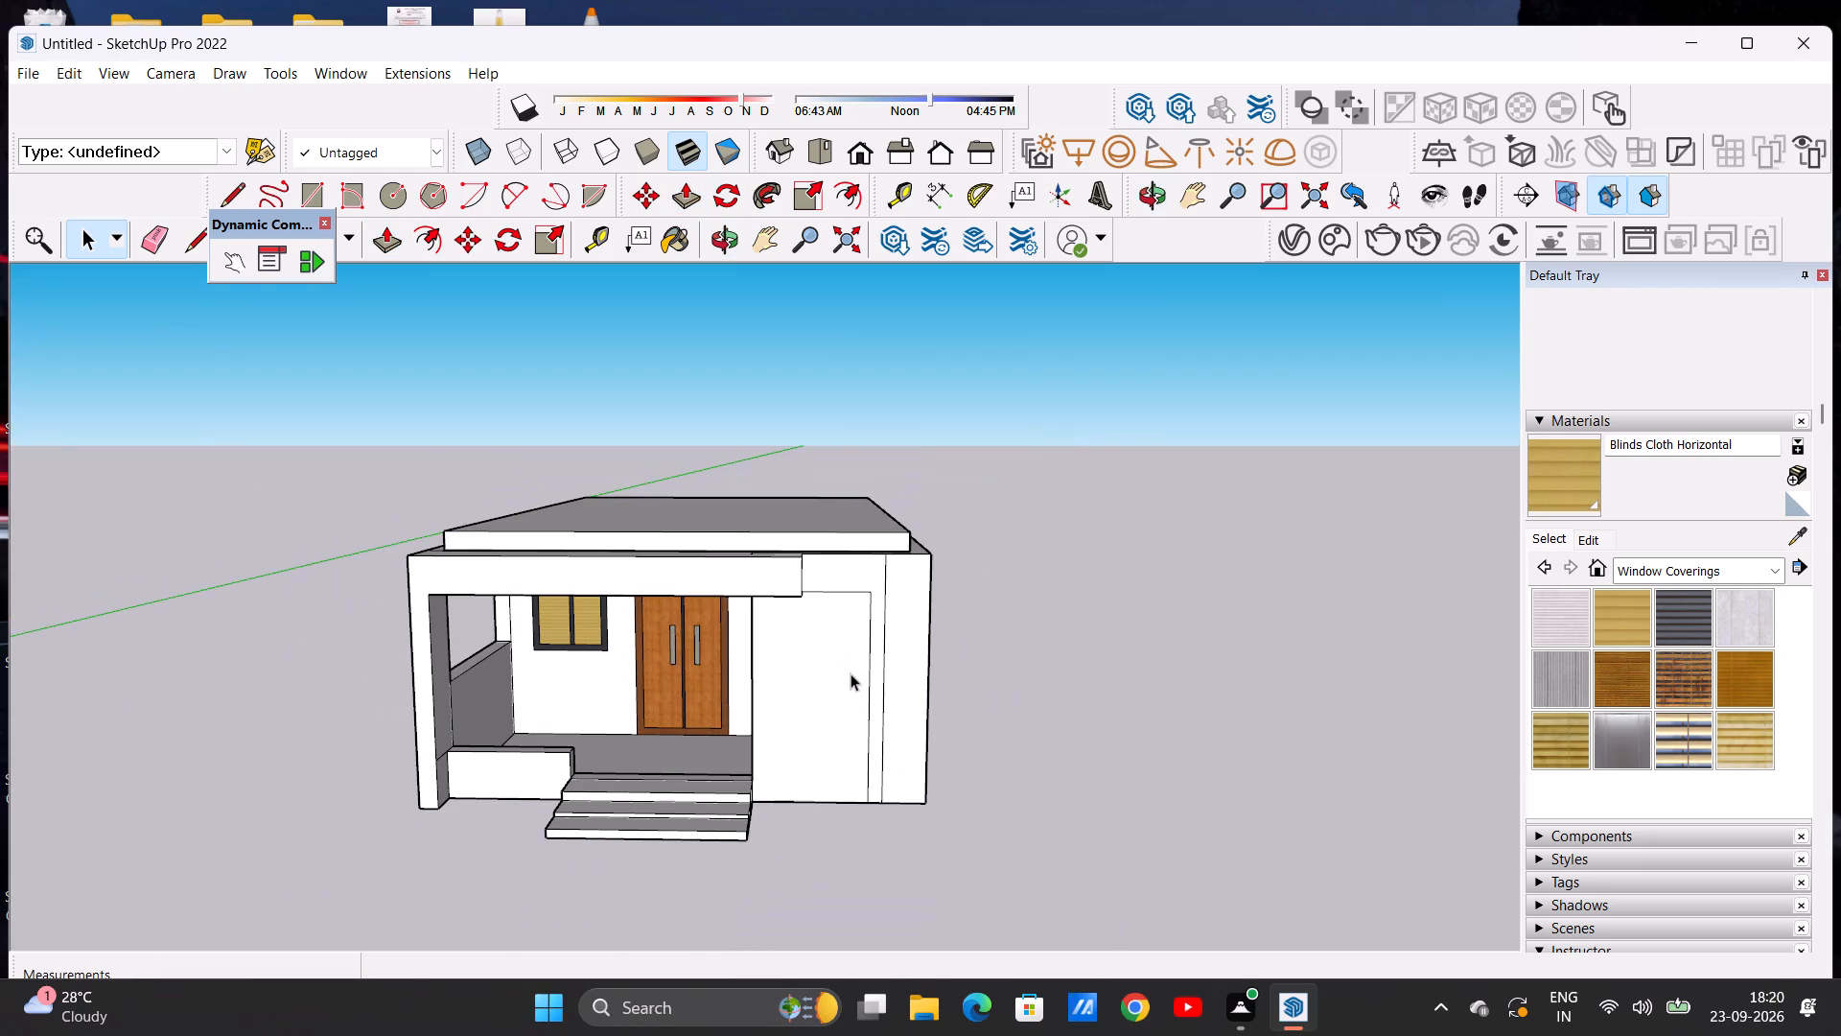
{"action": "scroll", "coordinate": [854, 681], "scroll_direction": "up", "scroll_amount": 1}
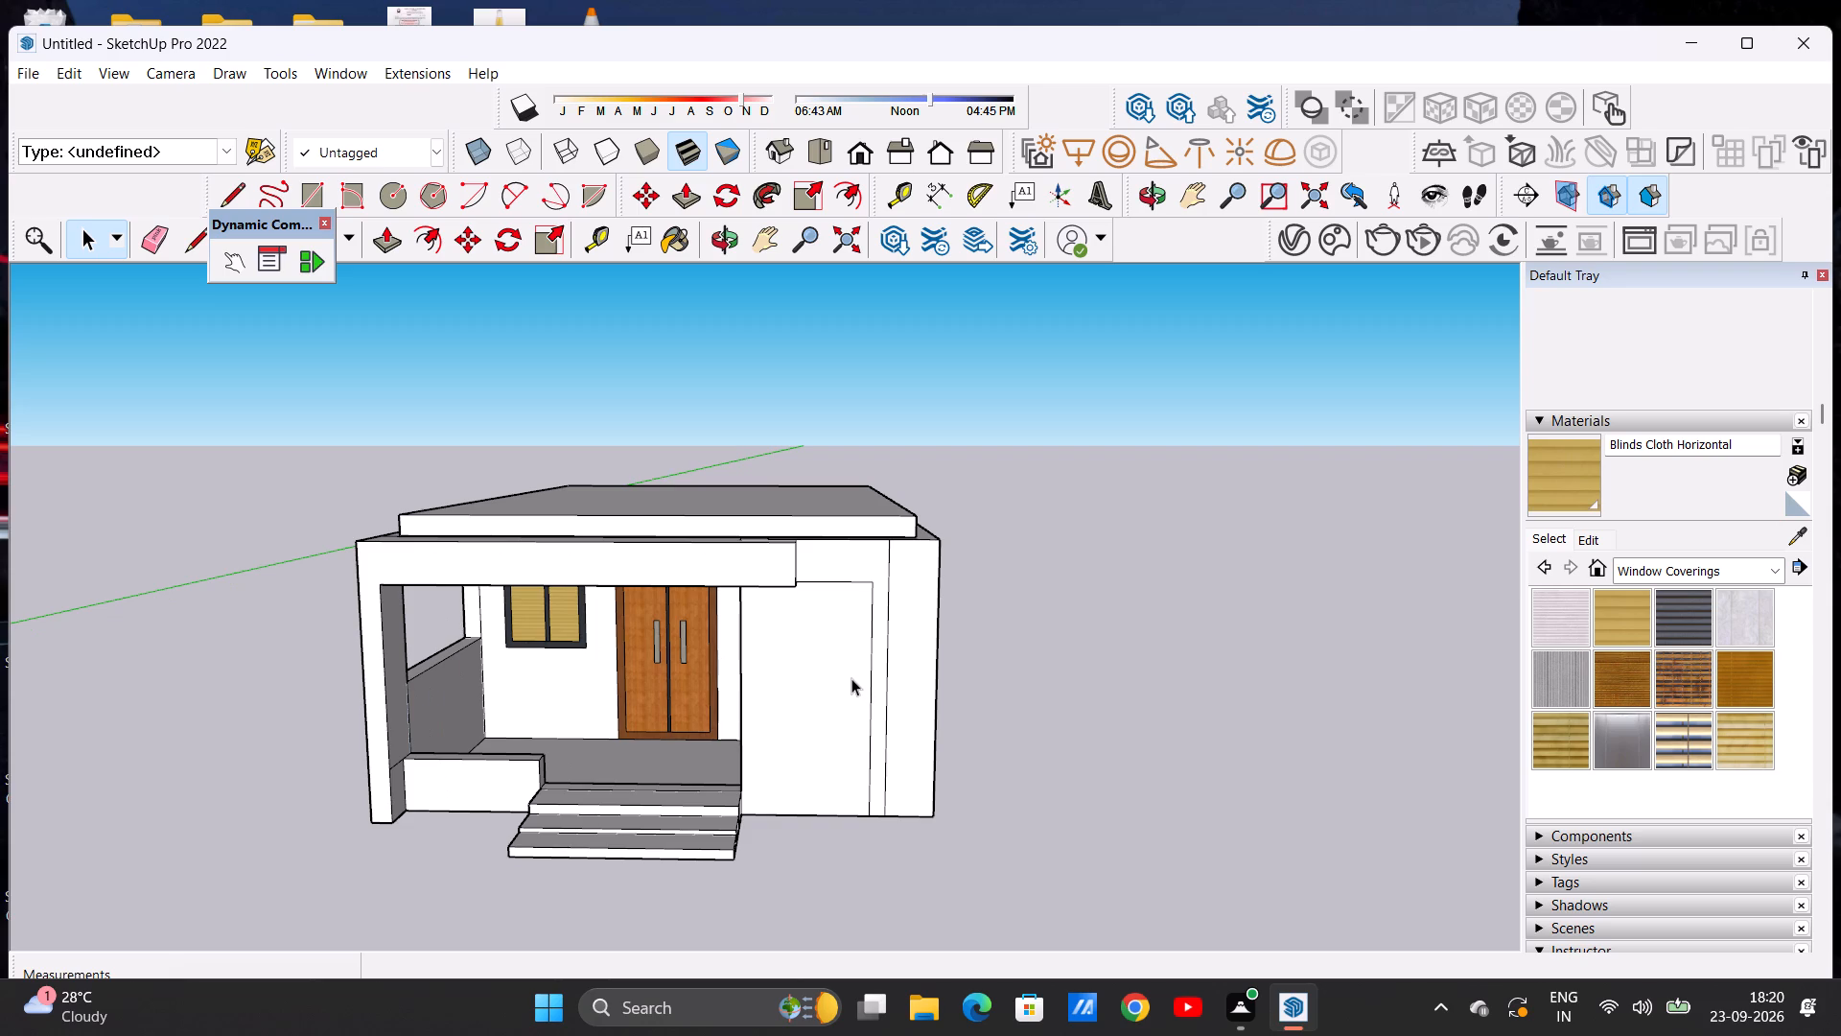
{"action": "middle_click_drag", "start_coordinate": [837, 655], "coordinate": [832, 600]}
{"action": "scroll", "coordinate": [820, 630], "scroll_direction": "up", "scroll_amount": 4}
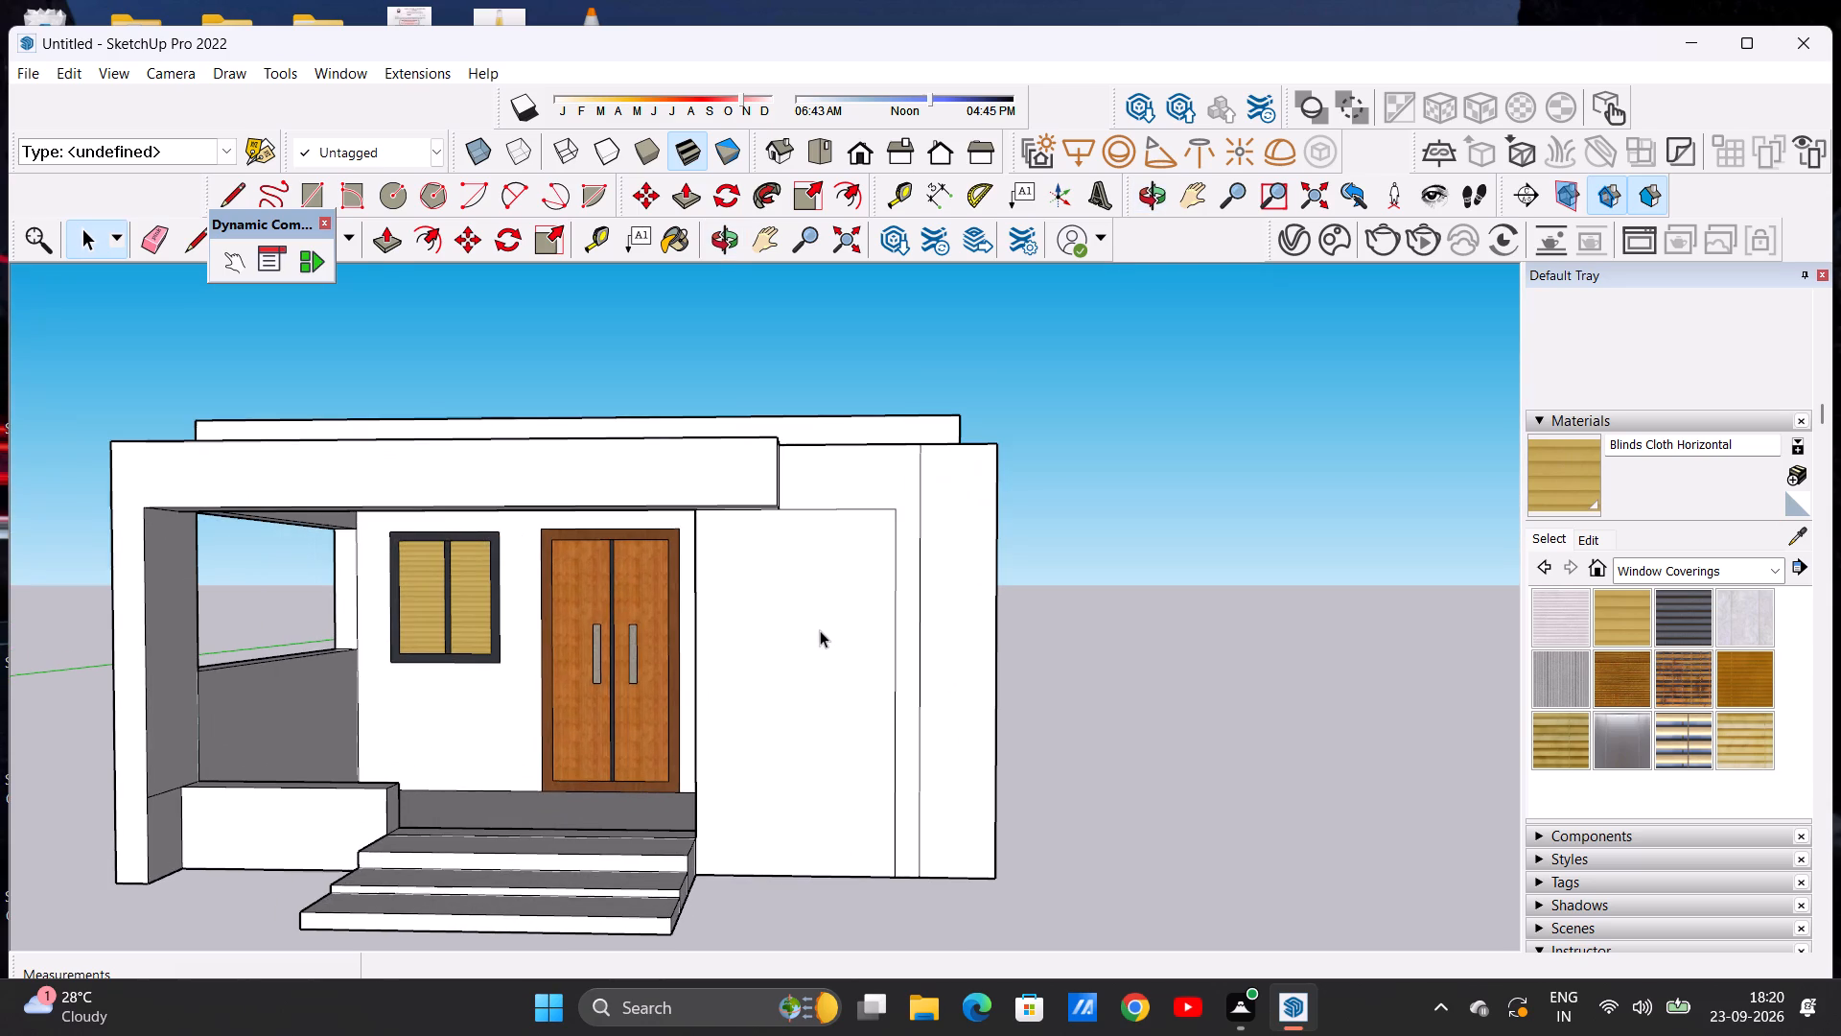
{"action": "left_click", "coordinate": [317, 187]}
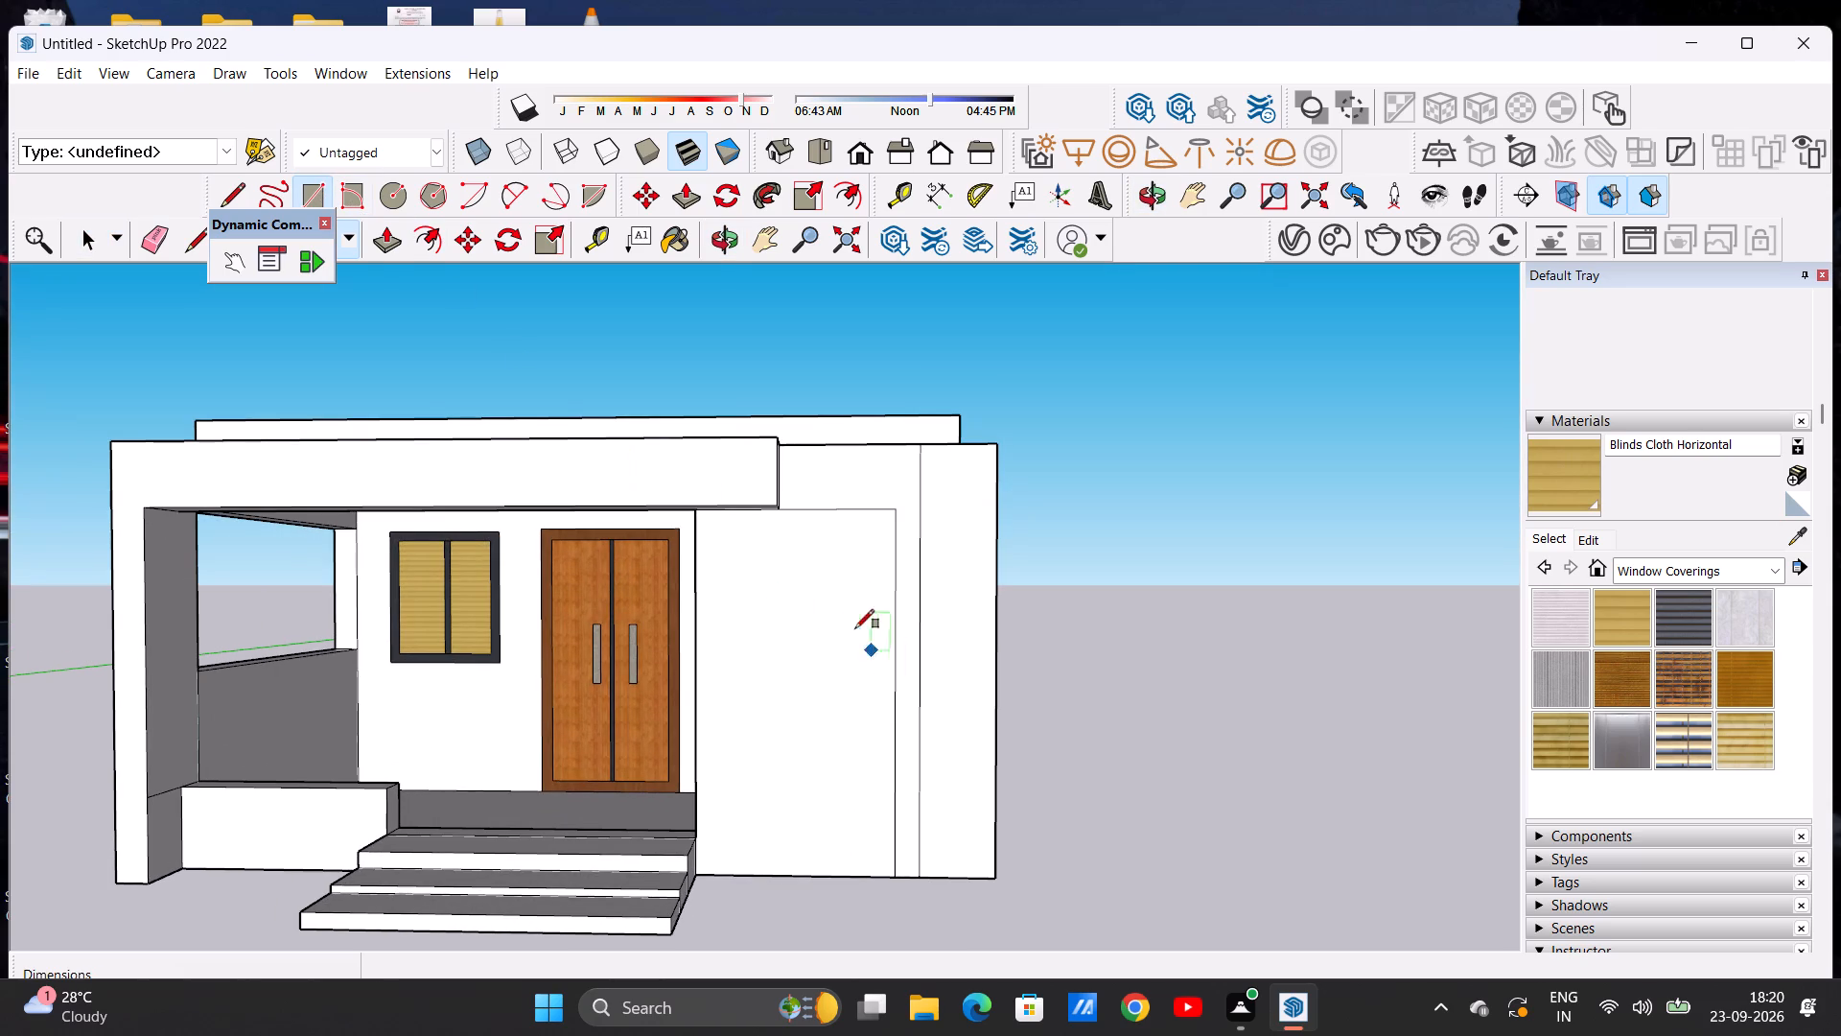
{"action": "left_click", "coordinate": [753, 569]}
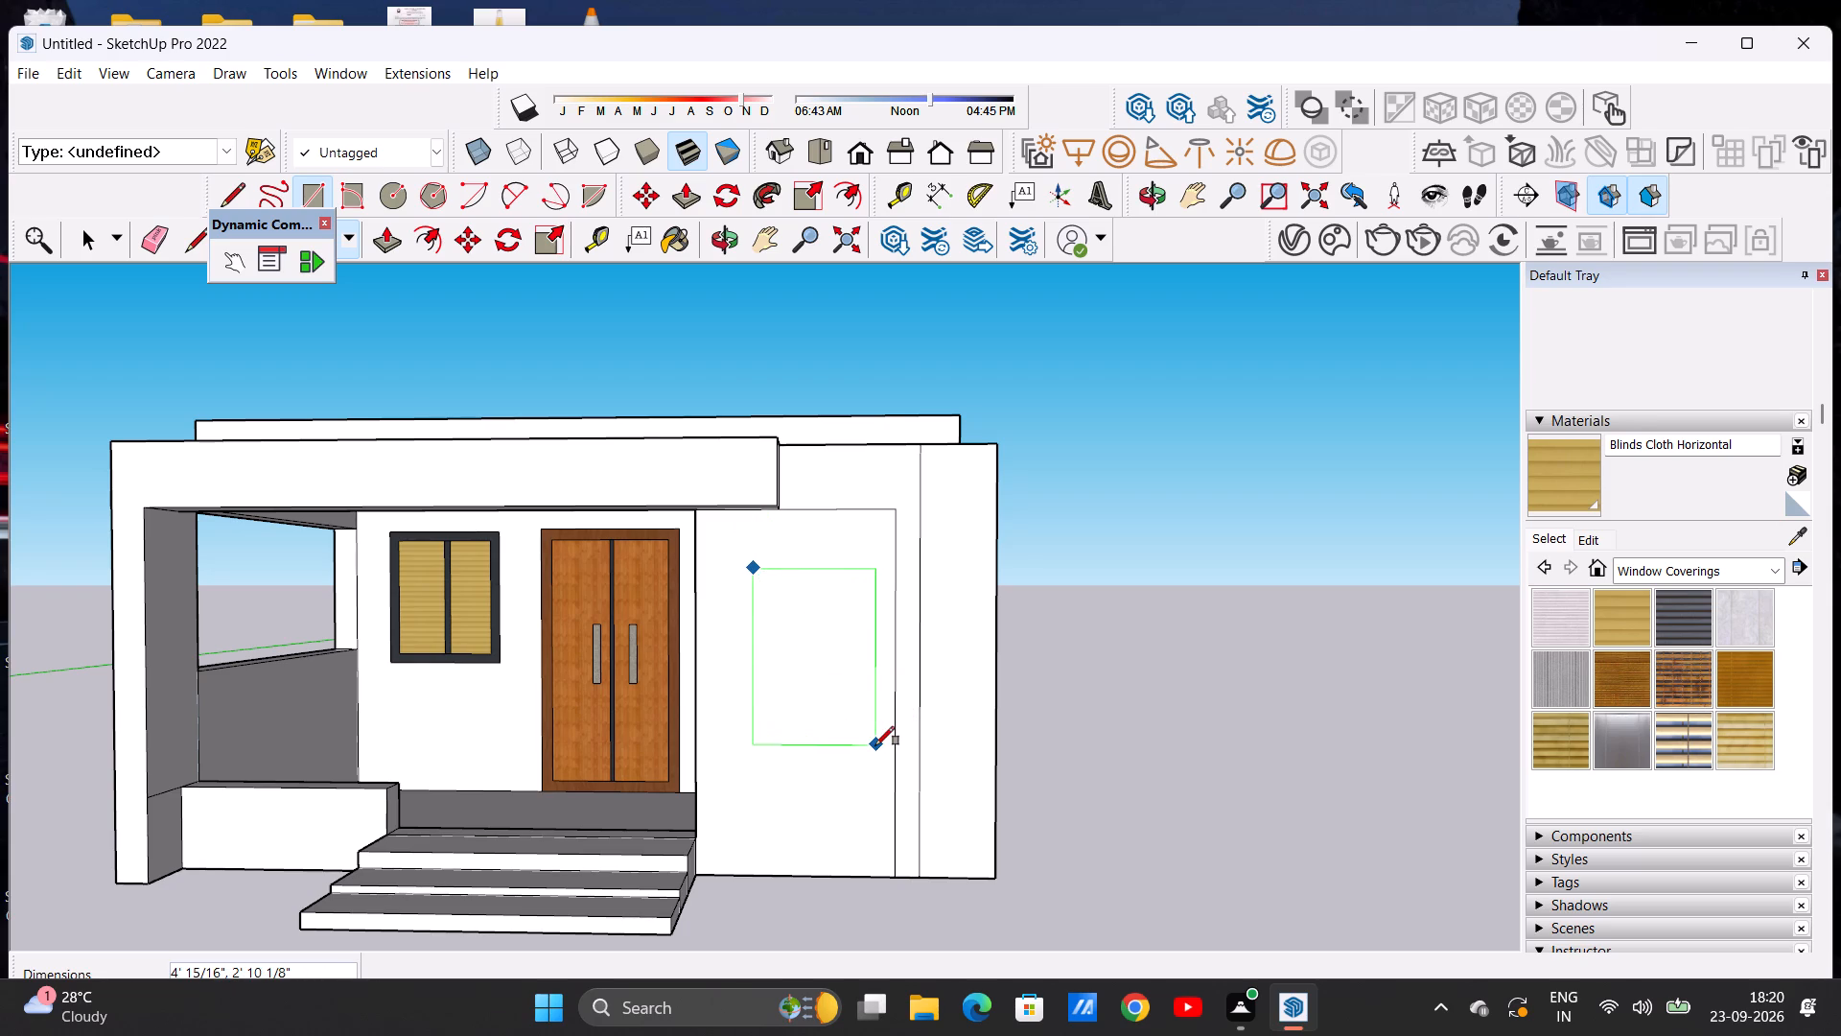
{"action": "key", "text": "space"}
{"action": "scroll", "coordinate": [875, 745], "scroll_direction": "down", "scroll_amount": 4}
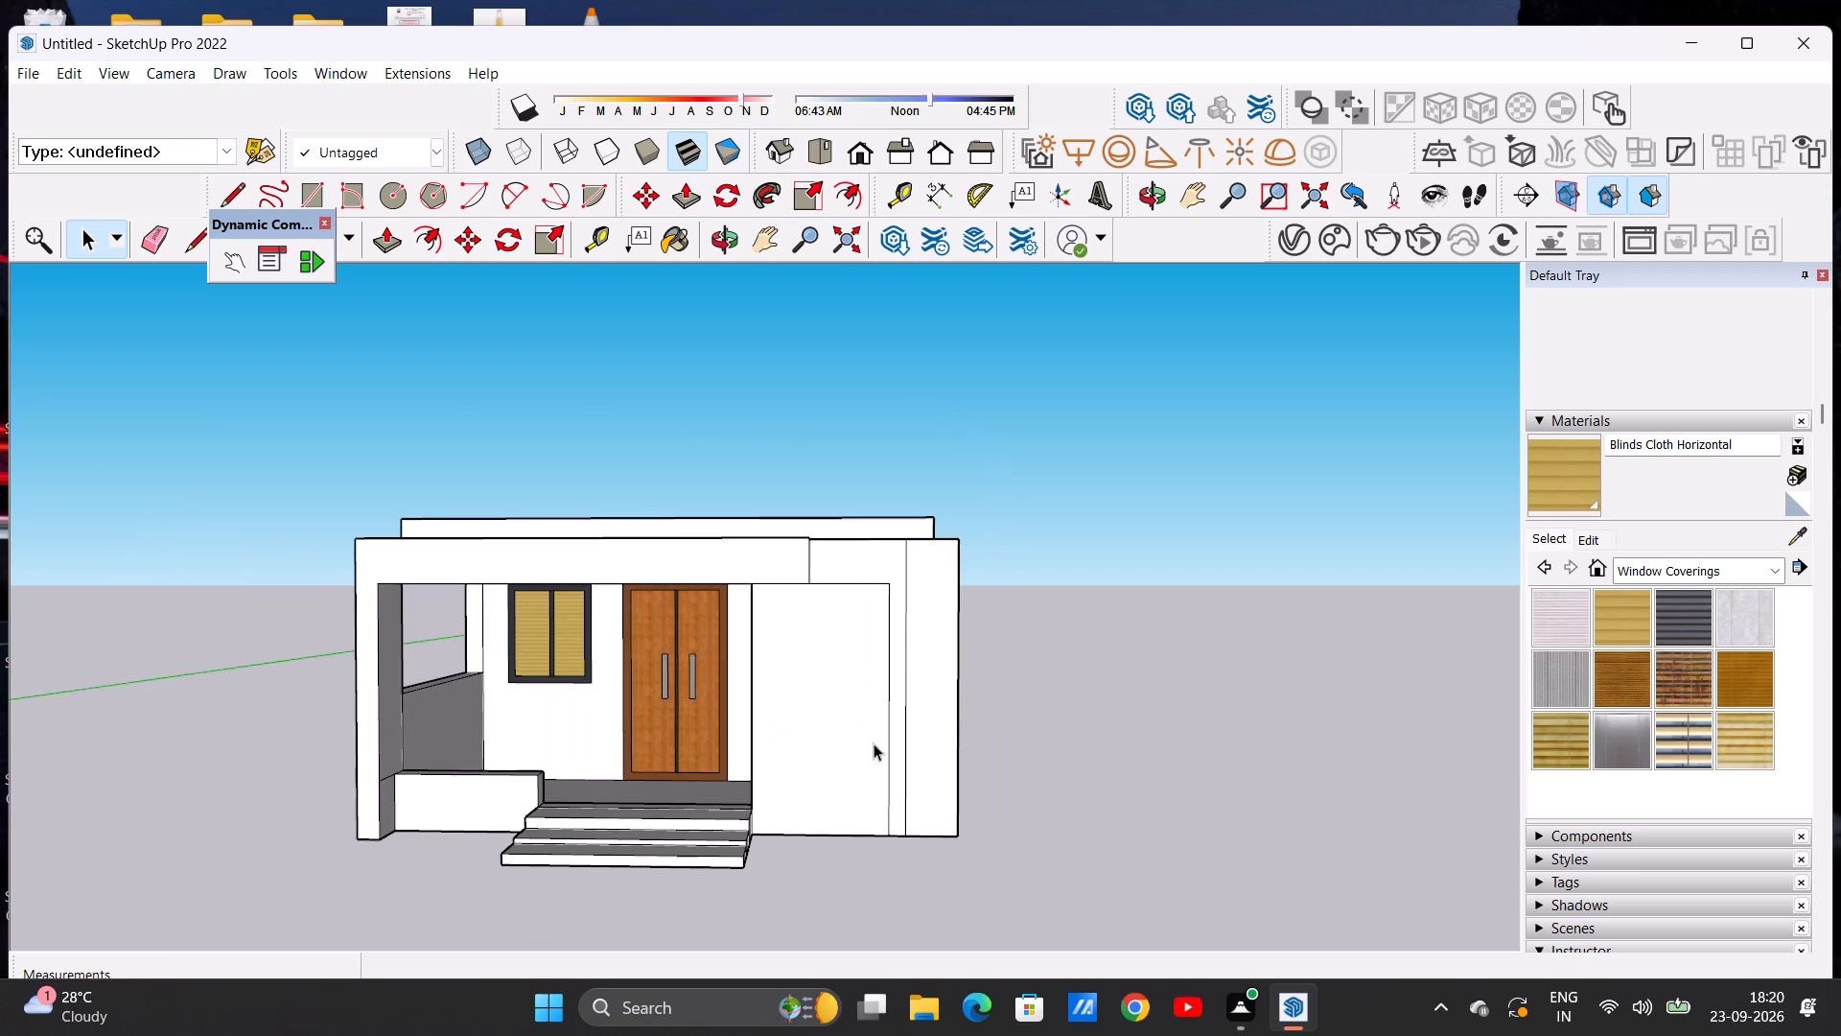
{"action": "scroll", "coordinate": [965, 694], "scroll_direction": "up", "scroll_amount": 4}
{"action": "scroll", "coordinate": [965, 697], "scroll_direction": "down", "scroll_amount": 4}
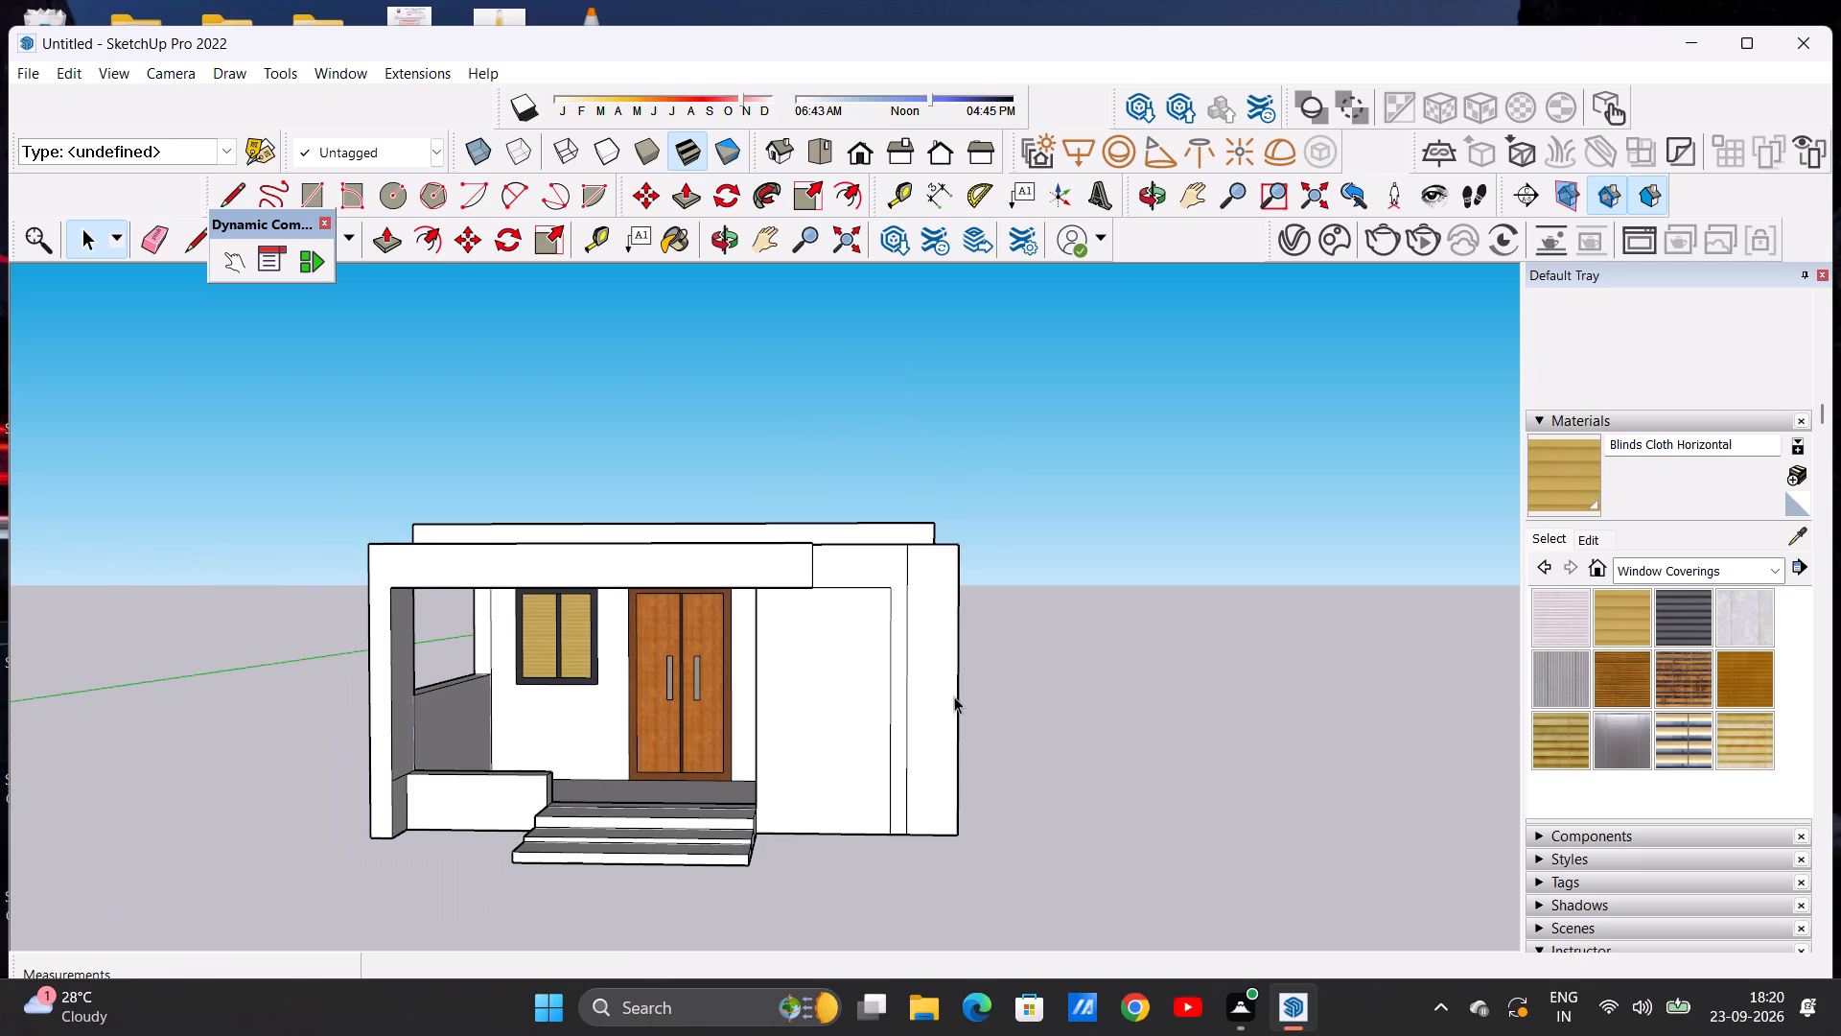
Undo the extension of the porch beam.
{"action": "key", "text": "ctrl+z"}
Undo the L-shaped outline on the room's front wall, back to a blank wall face.
{"action": "key", "text": "ctrl+z"}
{"action": "key", "text": "ctrl+z"}
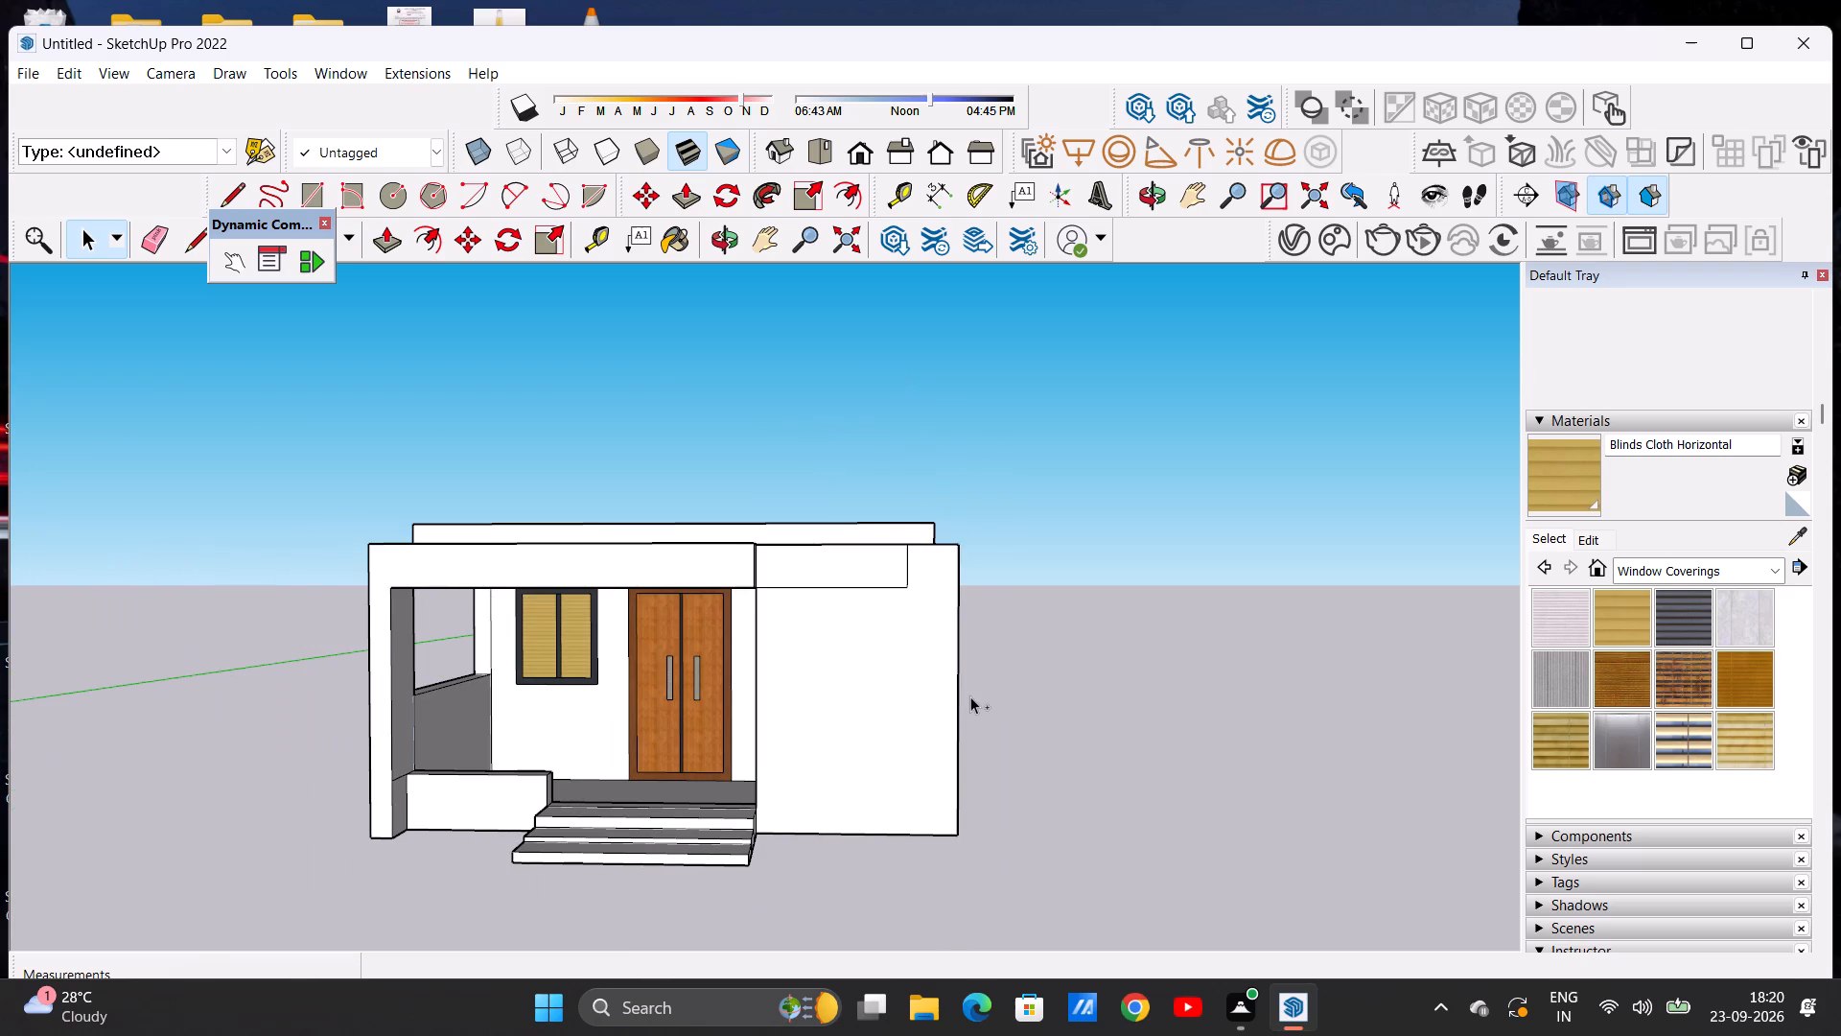
{"action": "scroll", "coordinate": [929, 621], "scroll_direction": "up", "scroll_amount": 5}
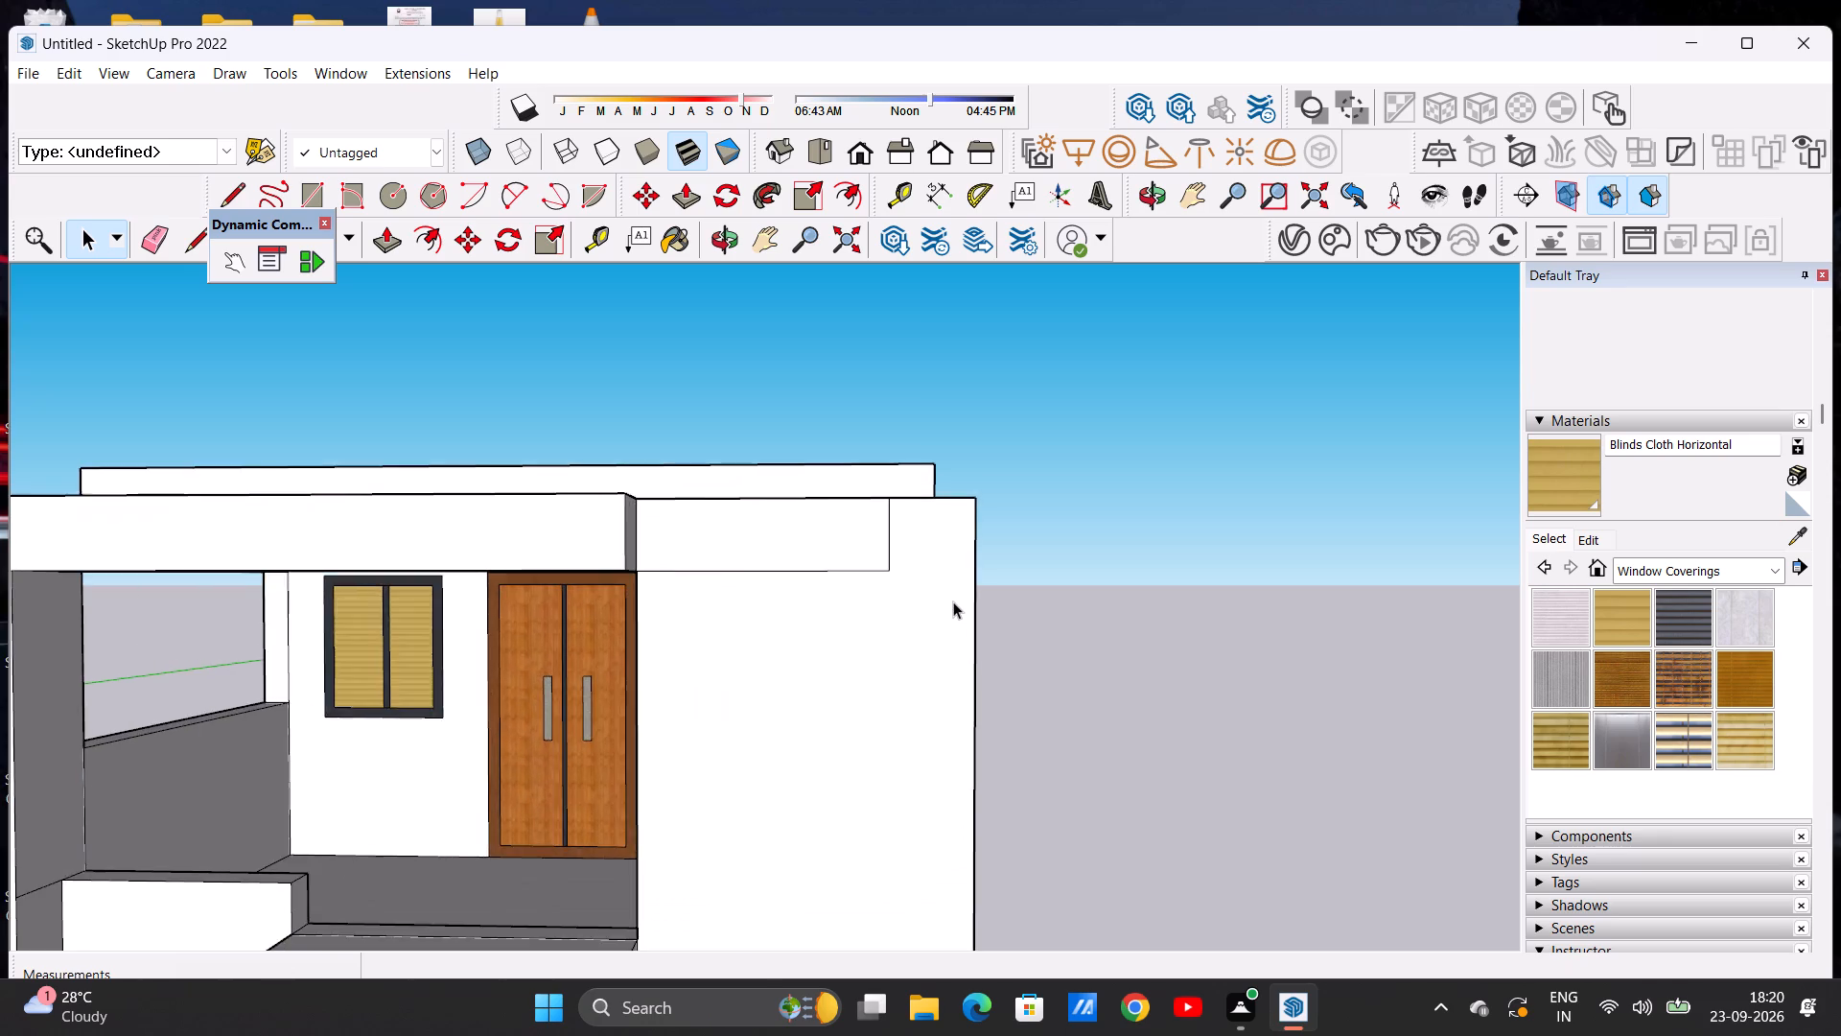
{"action": "scroll", "coordinate": [967, 602], "scroll_direction": "down", "scroll_amount": 5}
{"action": "scroll", "coordinate": [974, 546], "scroll_direction": "up", "scroll_amount": 4}
{"action": "scroll", "coordinate": [936, 562], "scroll_direction": "down", "scroll_amount": 4}
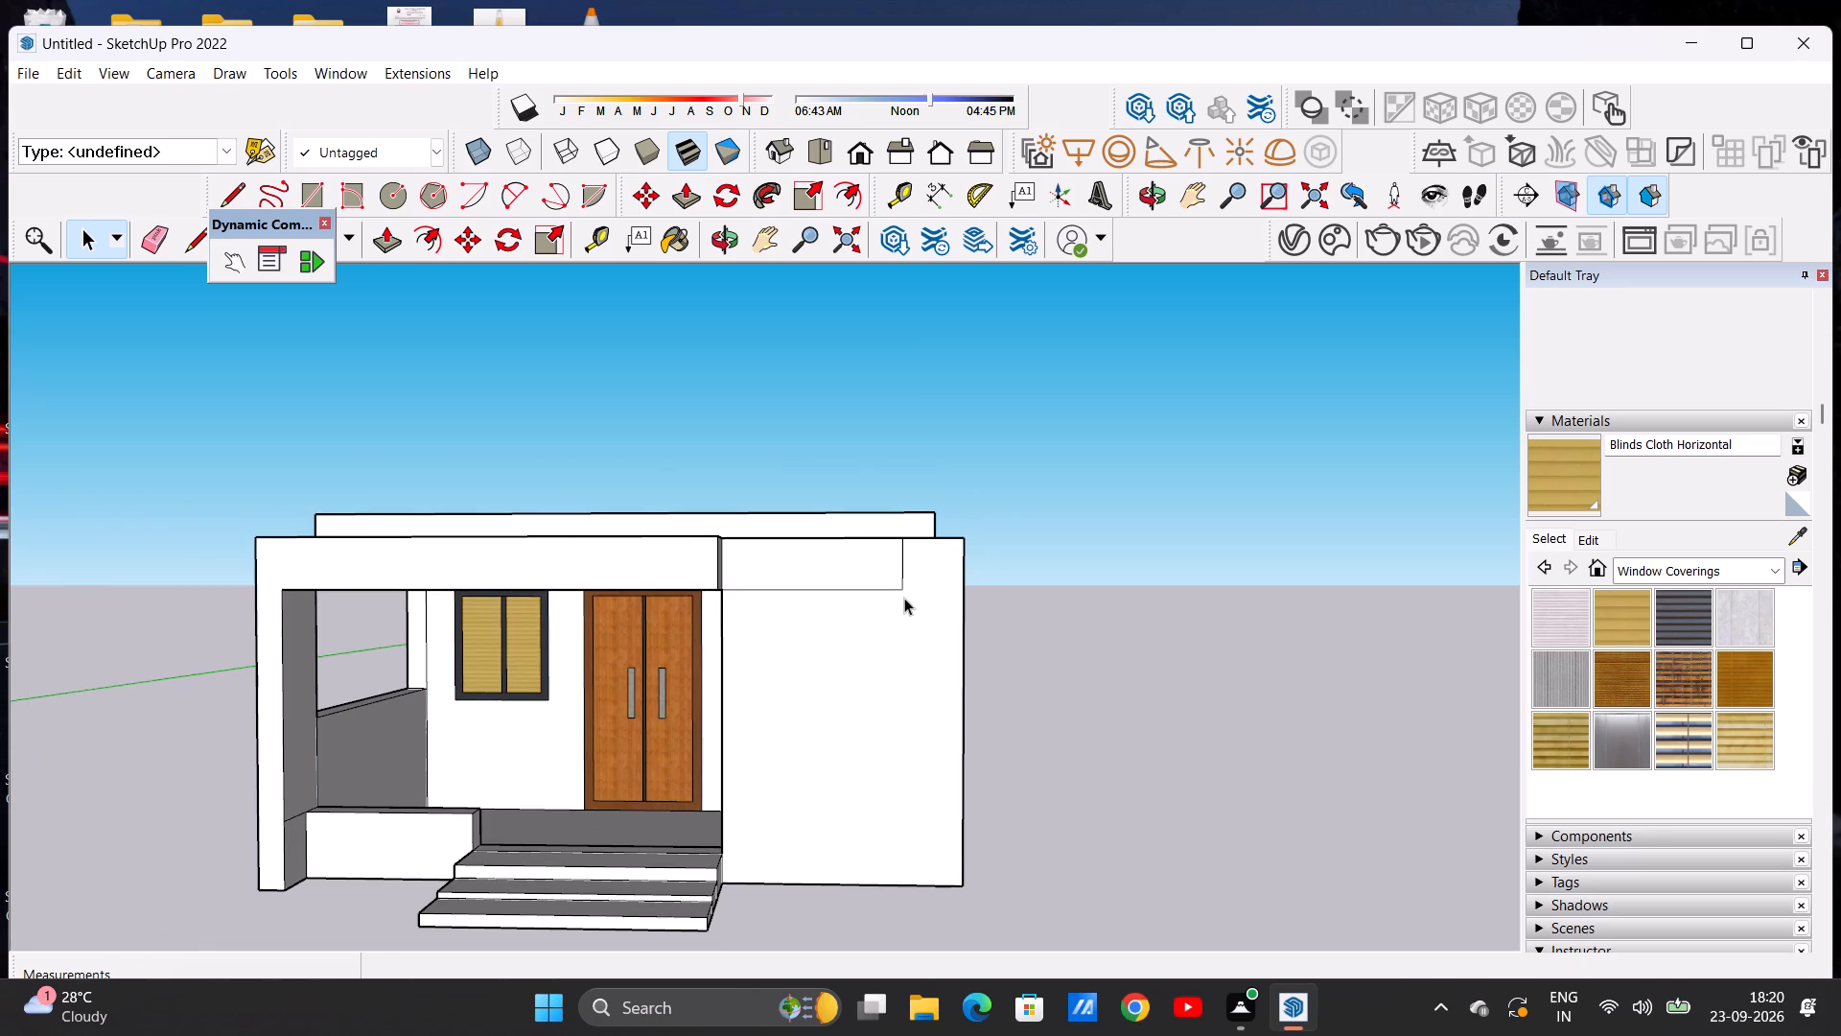
{"action": "scroll", "coordinate": [902, 597], "scroll_direction": "up", "scroll_amount": 3}
{"action": "key", "text": "ctrl+z"}
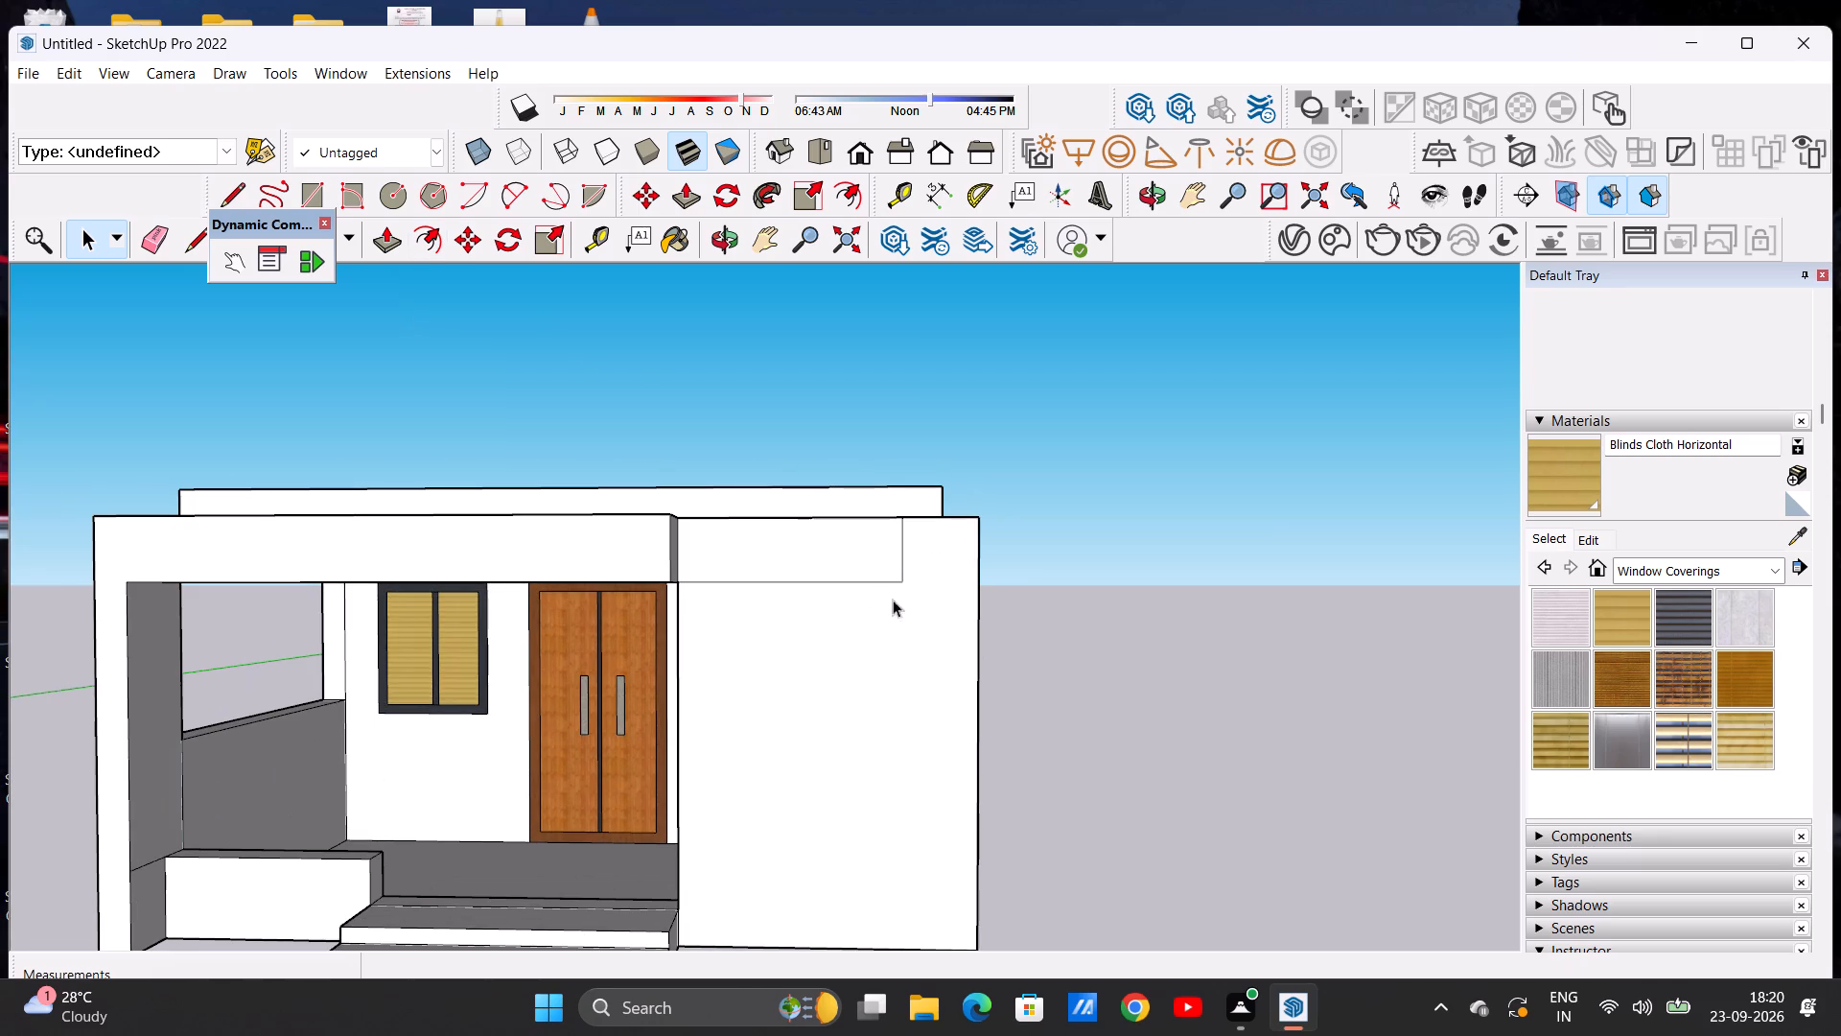
Draw a rectangle about 5' 9 1/2" by 1' 5 7/8" along the top of the room's front wall, continuing the porch beam's depth.
{"action": "left_click", "coordinate": [307, 199]}
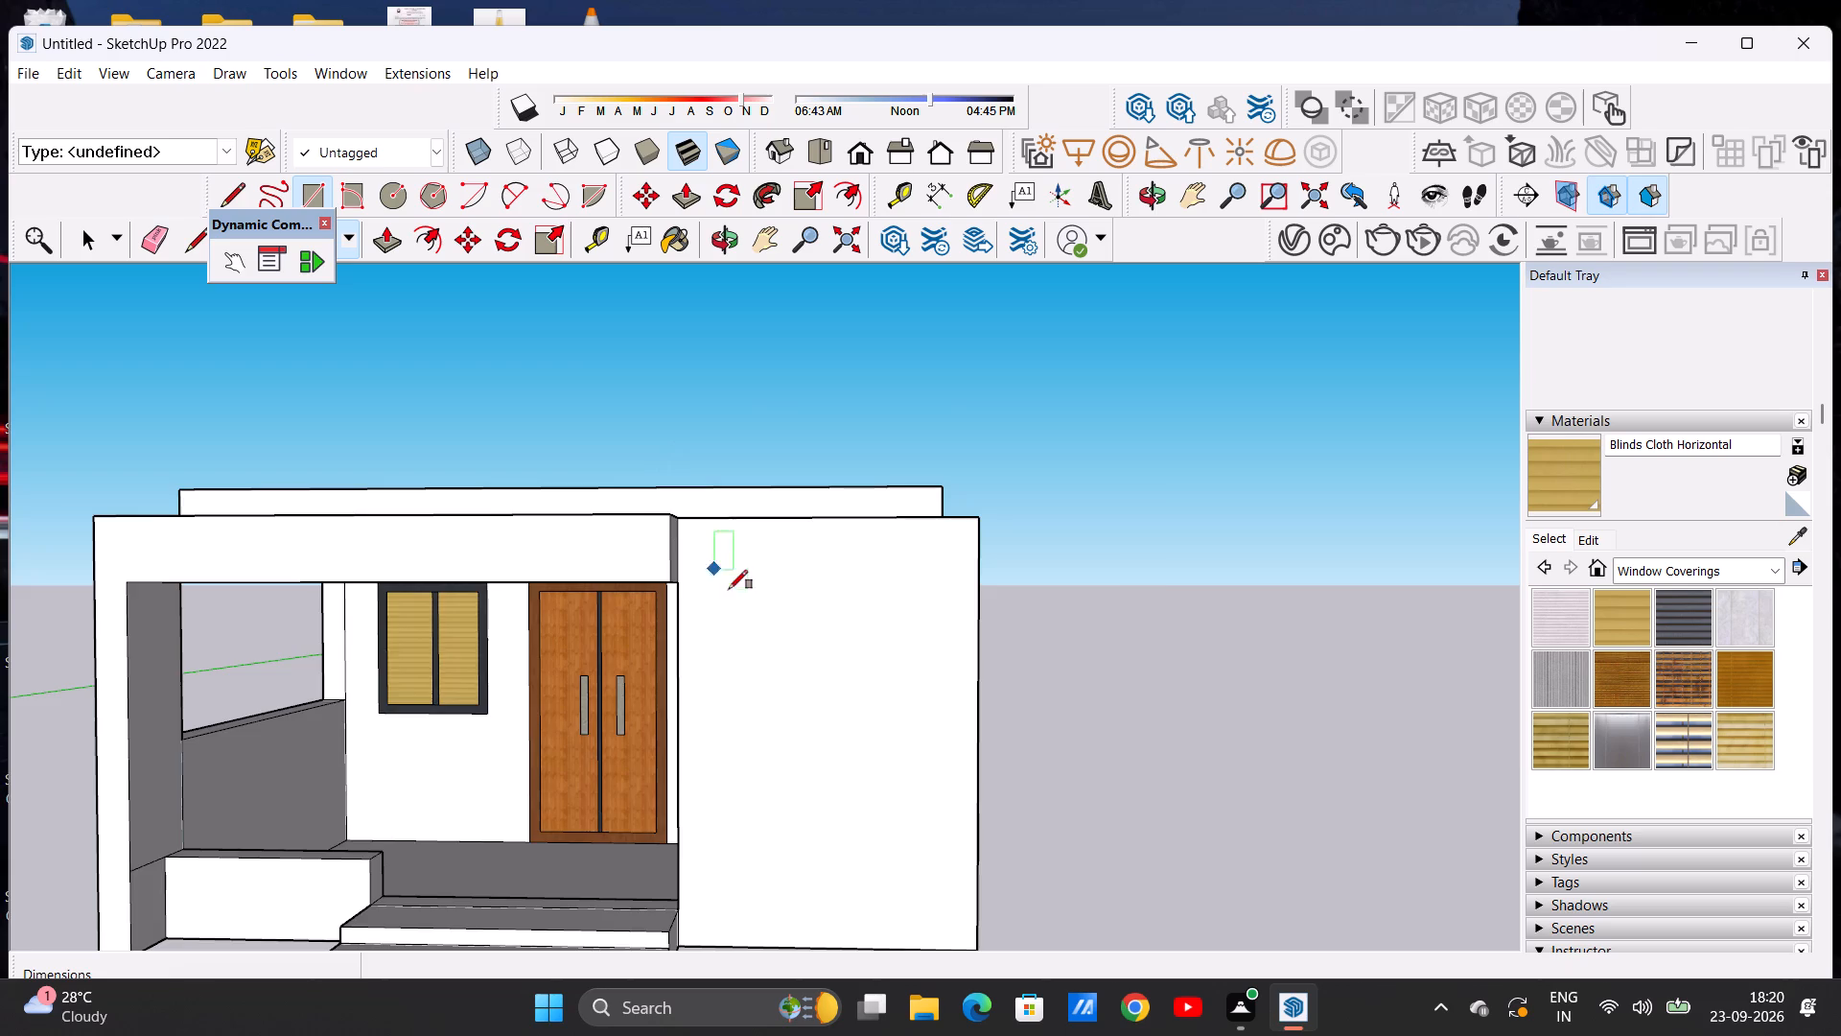
{"action": "scroll", "coordinate": [717, 589], "scroll_direction": "up", "scroll_amount": 5}
{"action": "left_click", "coordinate": [651, 572]}
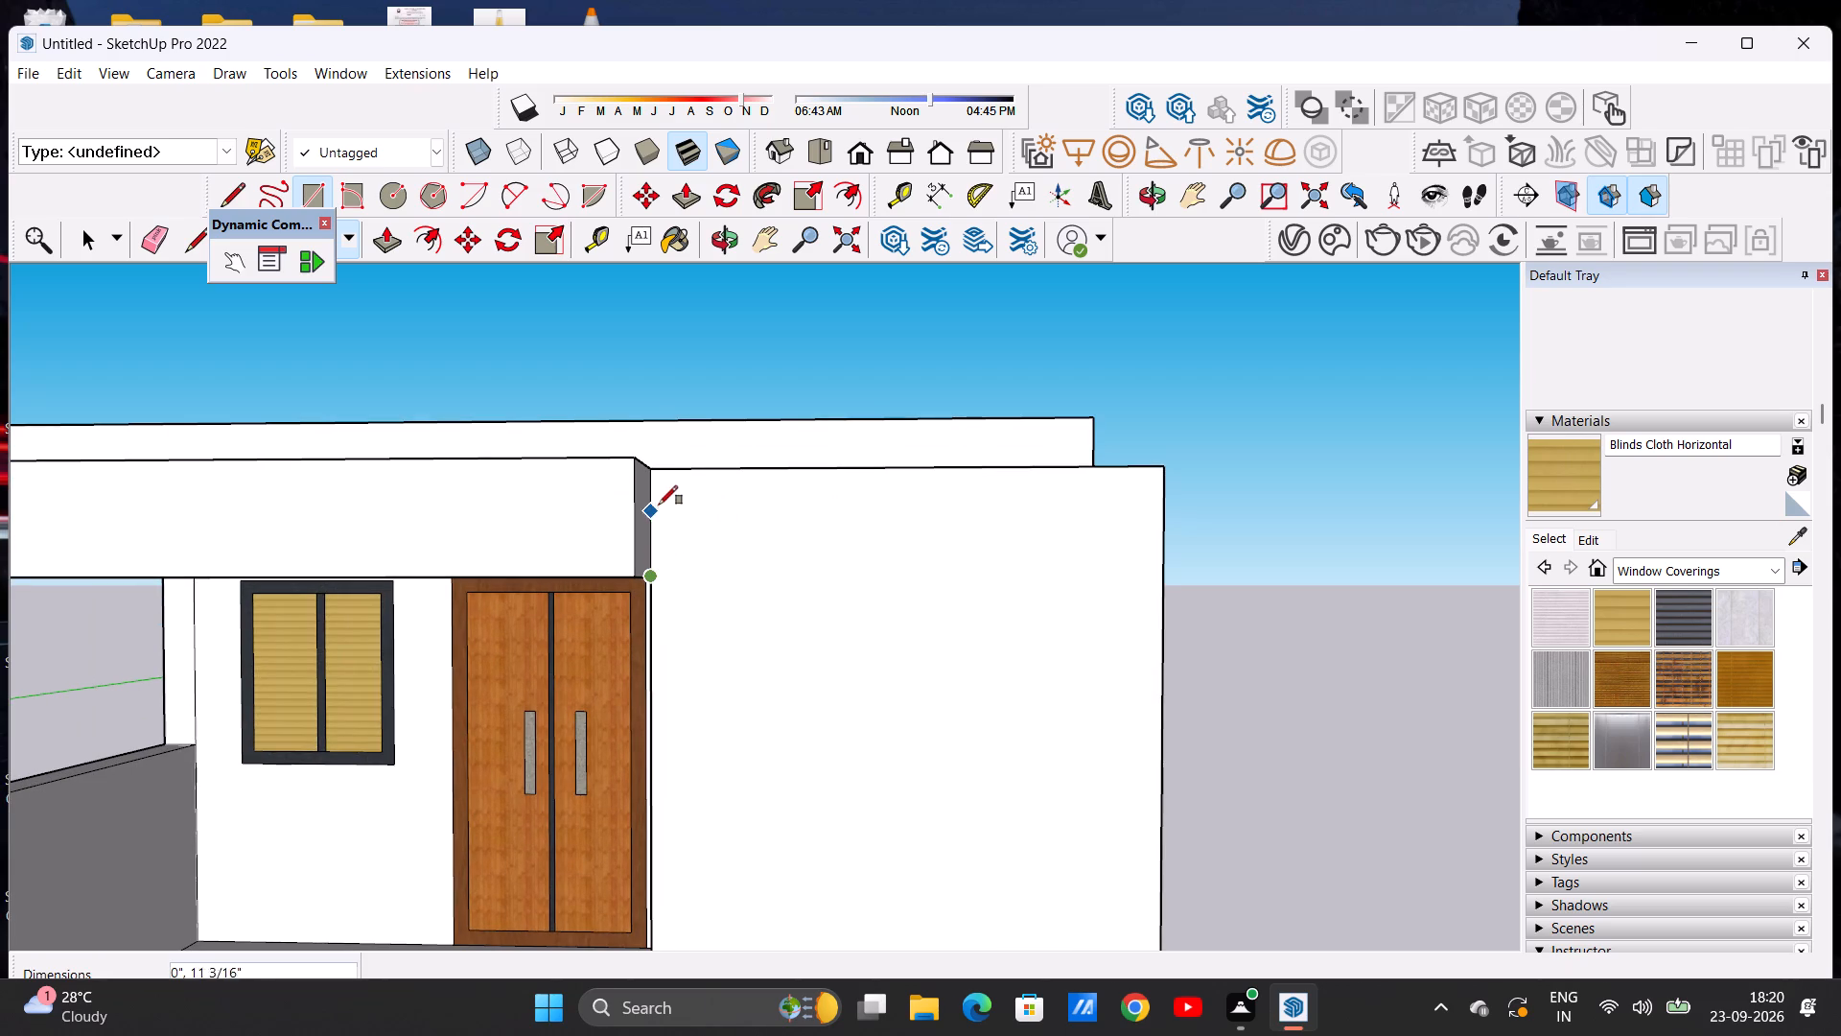
{"action": "left_click", "coordinate": [659, 471]}
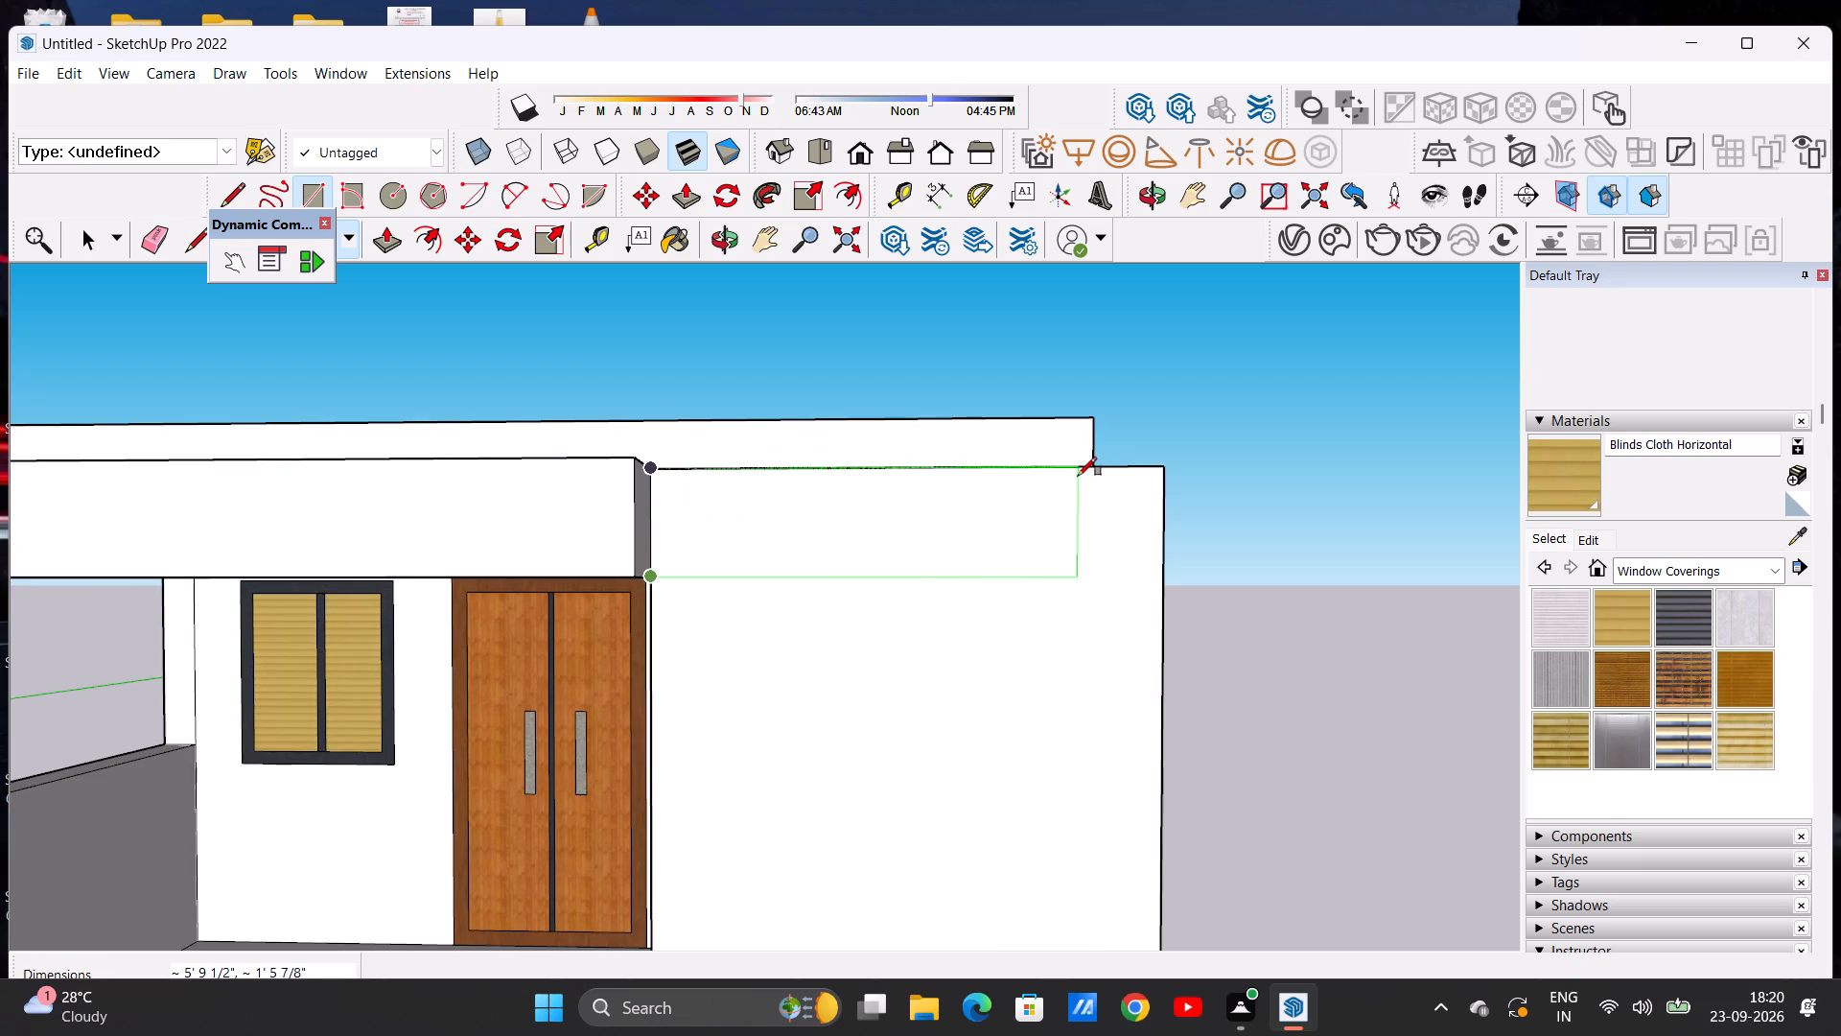
{"action": "left_click", "coordinate": [1078, 476]}
{"action": "key", "text": "space"}
{"action": "scroll", "coordinate": [995, 529], "scroll_direction": "down", "scroll_amount": 8}
{"action": "scroll", "coordinate": [1007, 567], "scroll_direction": "up", "scroll_amount": 2}
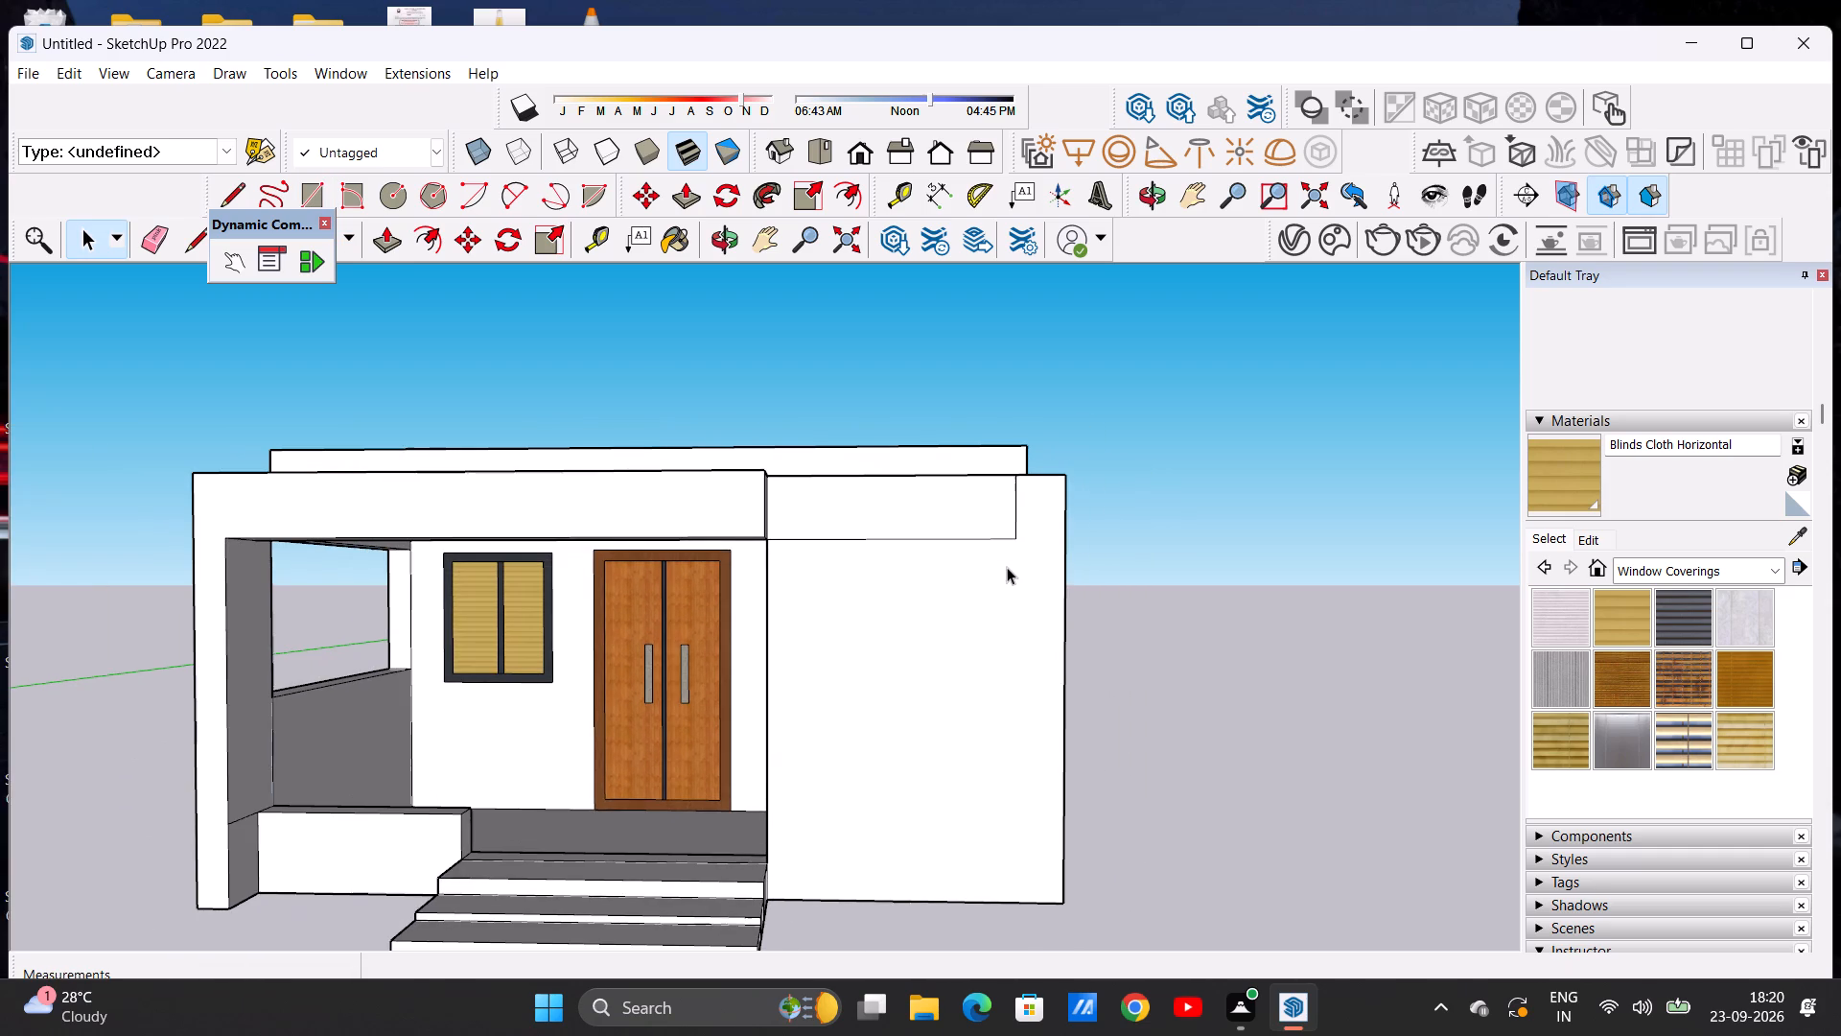
Draw a vertical rectangle about 8' 6 1/8" by 7 3/8" from the top band's lower outer corner down to the wall base.
{"action": "left_click", "coordinate": [315, 200]}
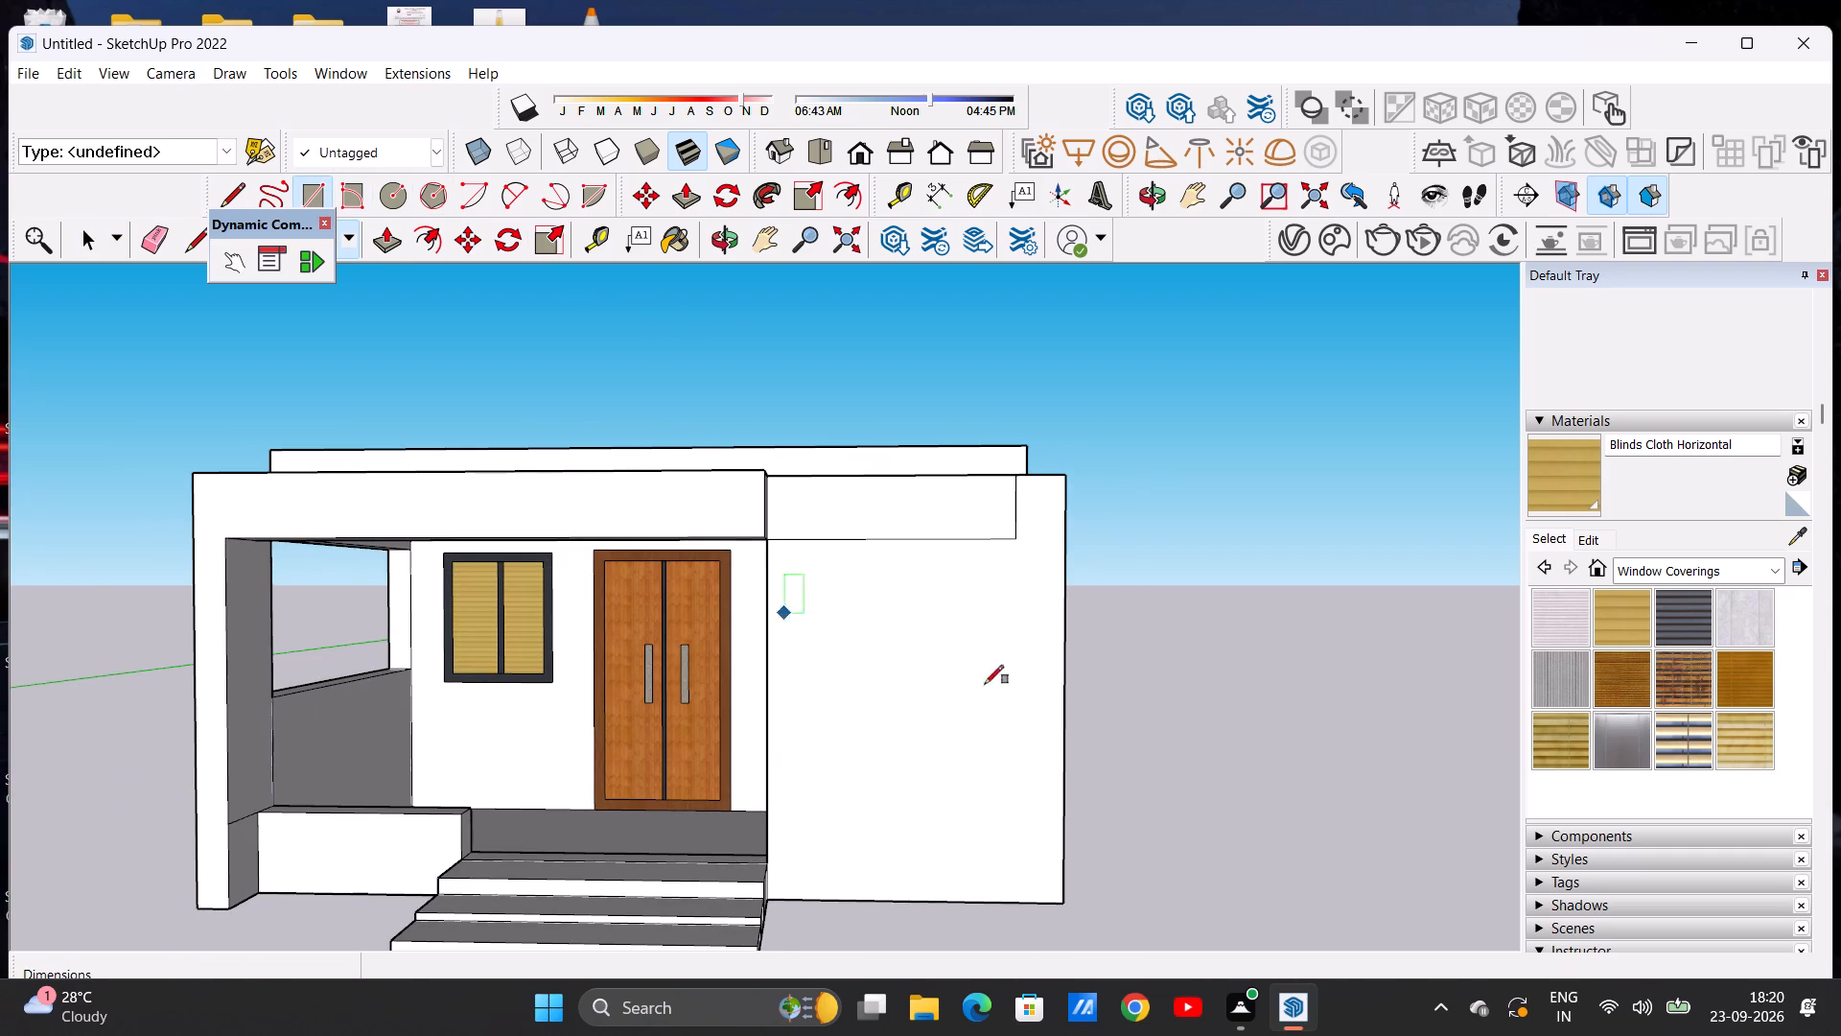
{"action": "left_click", "coordinate": [1017, 543]}
{"action": "left_click", "coordinate": [988, 541]}
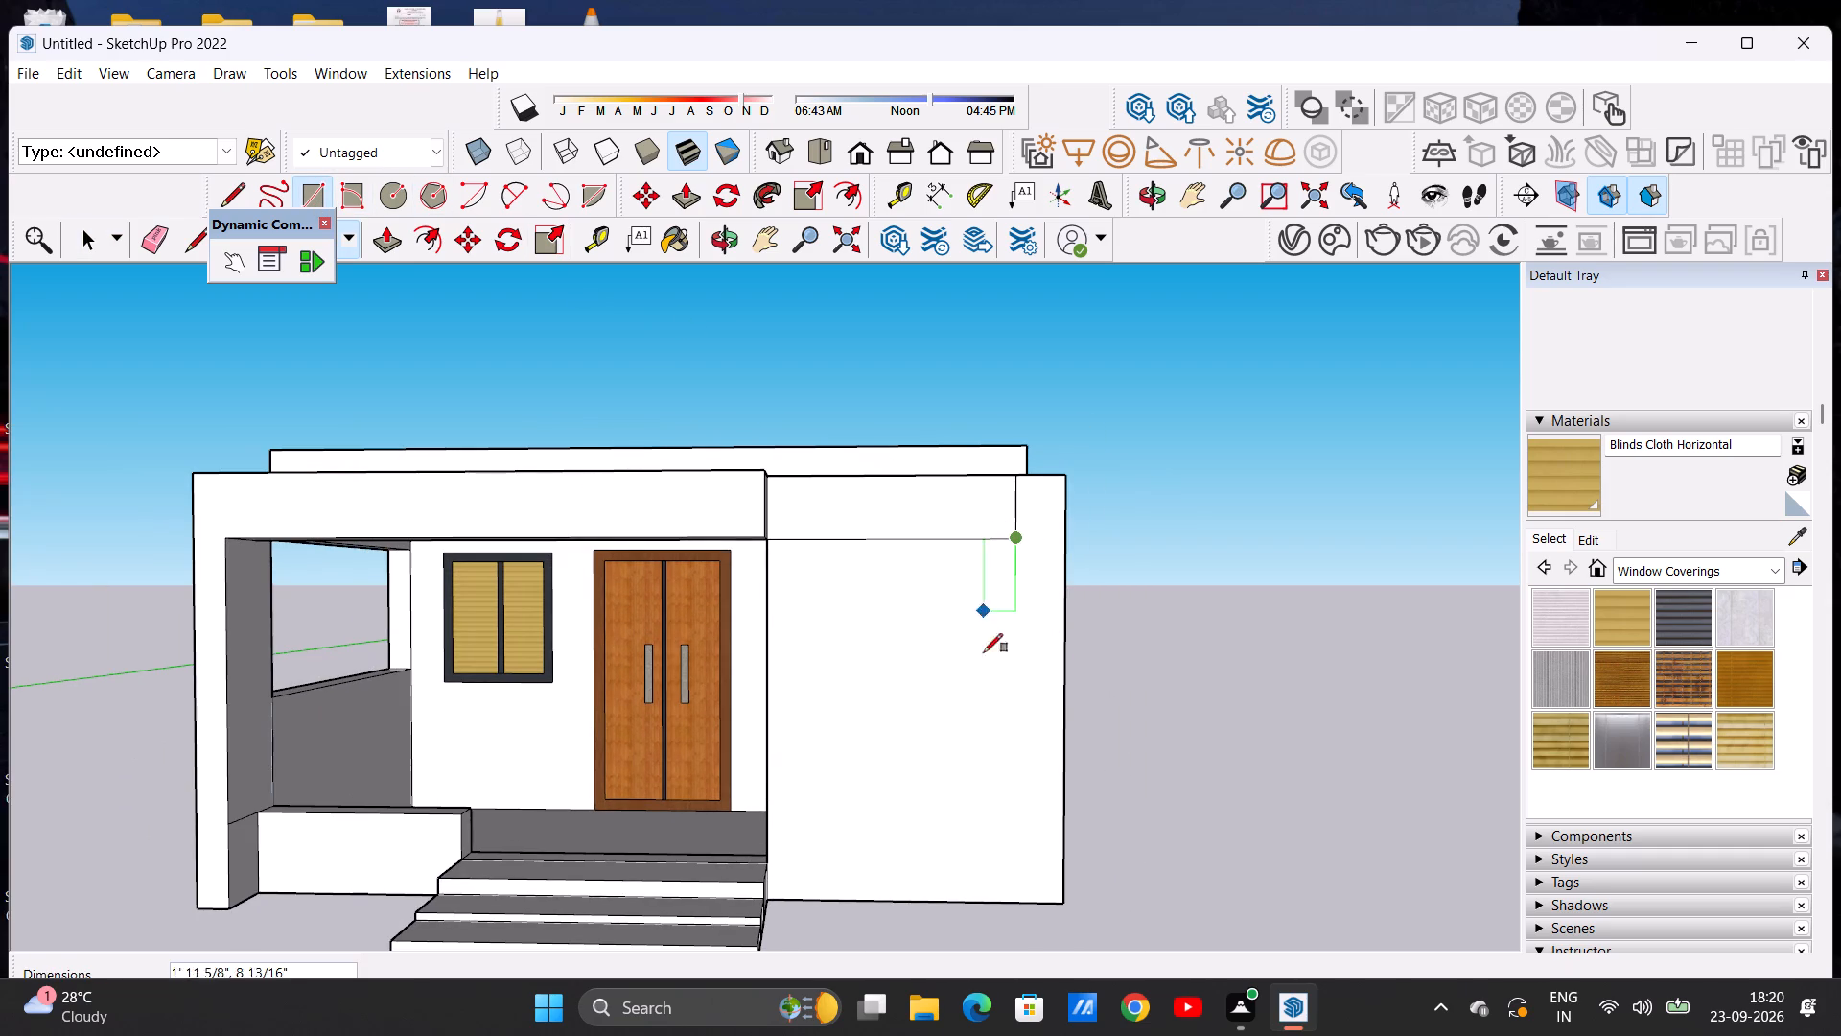
{"action": "left_click", "coordinate": [988, 900]}
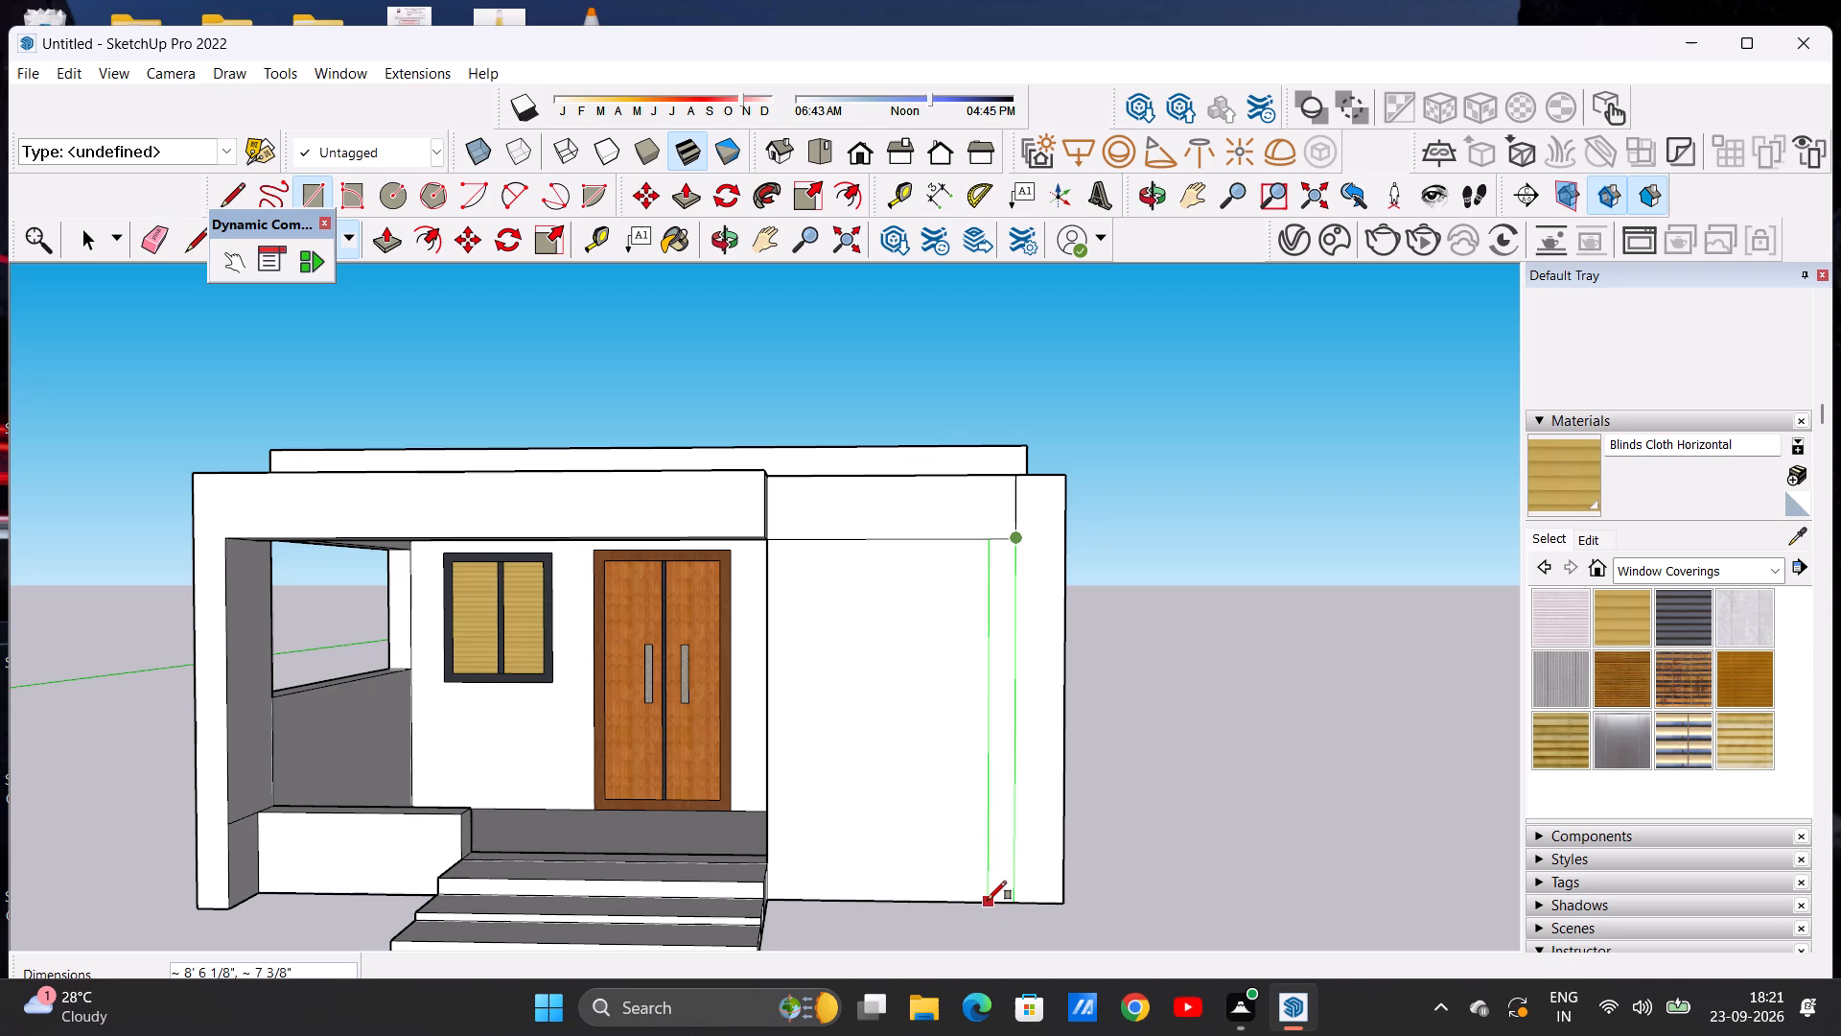
{"action": "key", "text": "space"}
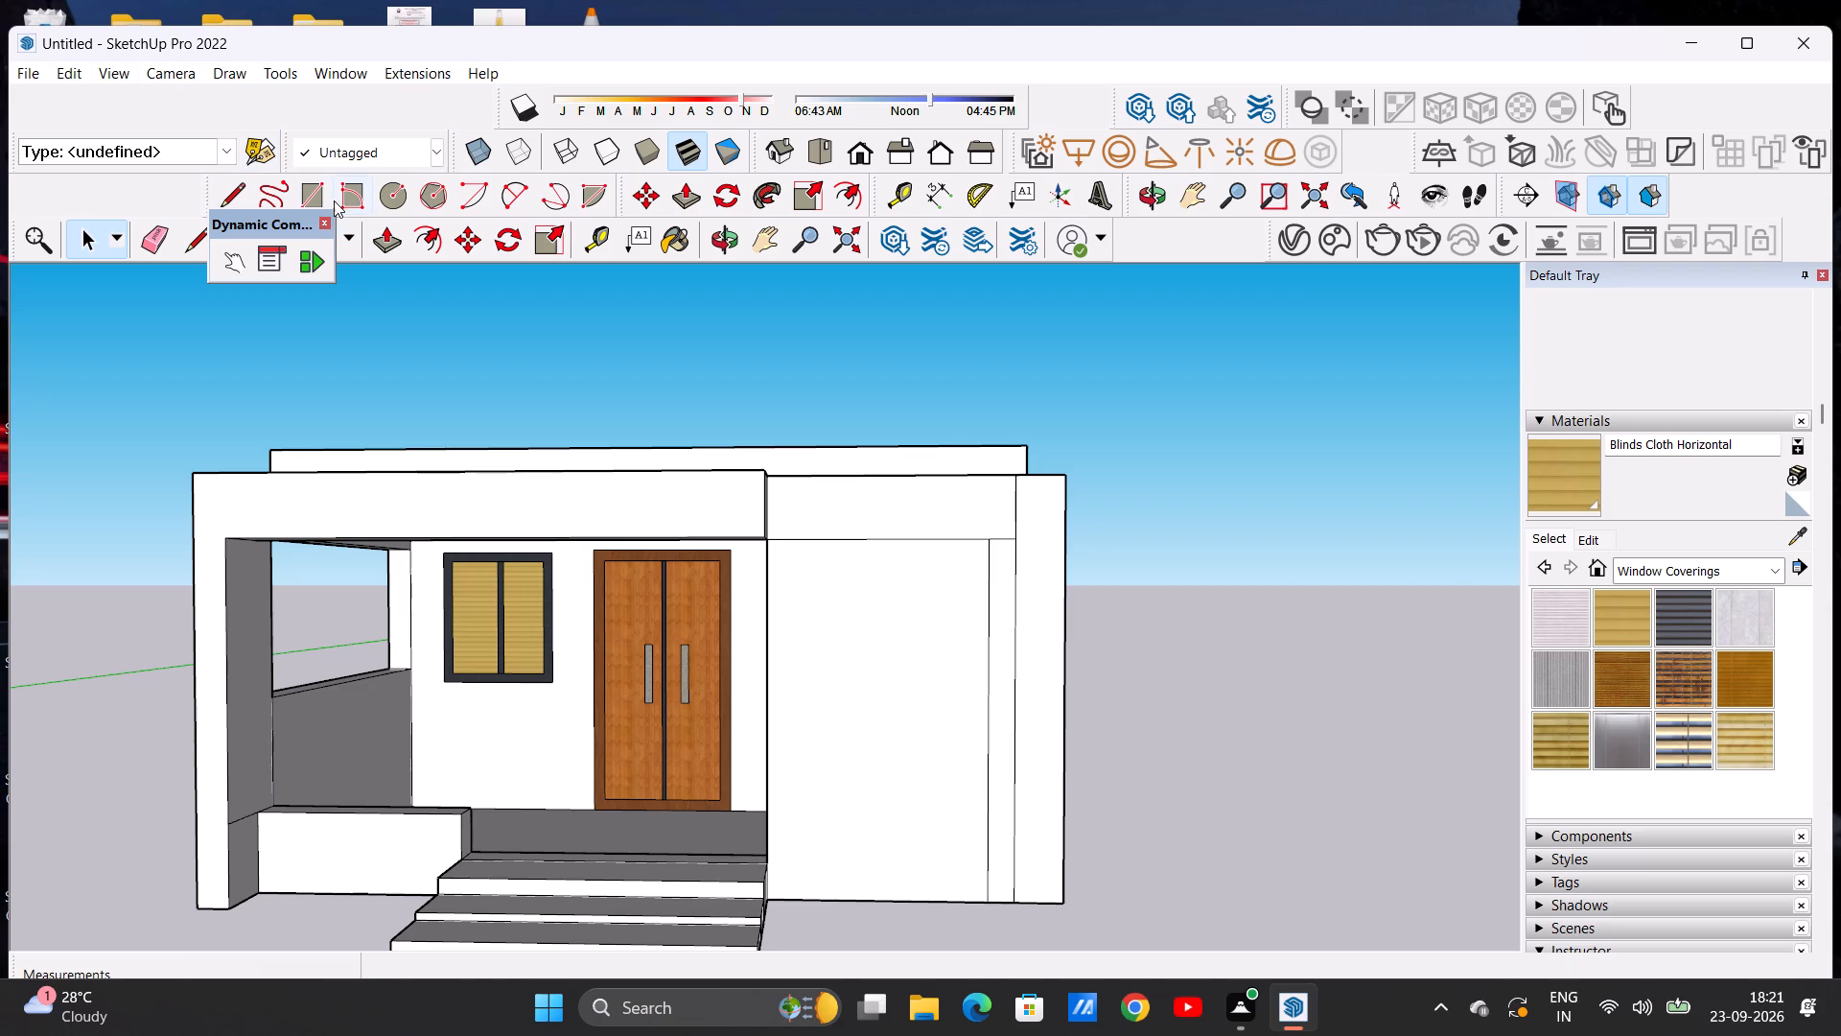
Draw a tall rectangle about 5' 7 15/16" by 2' 8 11/16" on the front wall, inside the area framed by the band and strip.
{"action": "left_click", "coordinate": [310, 200]}
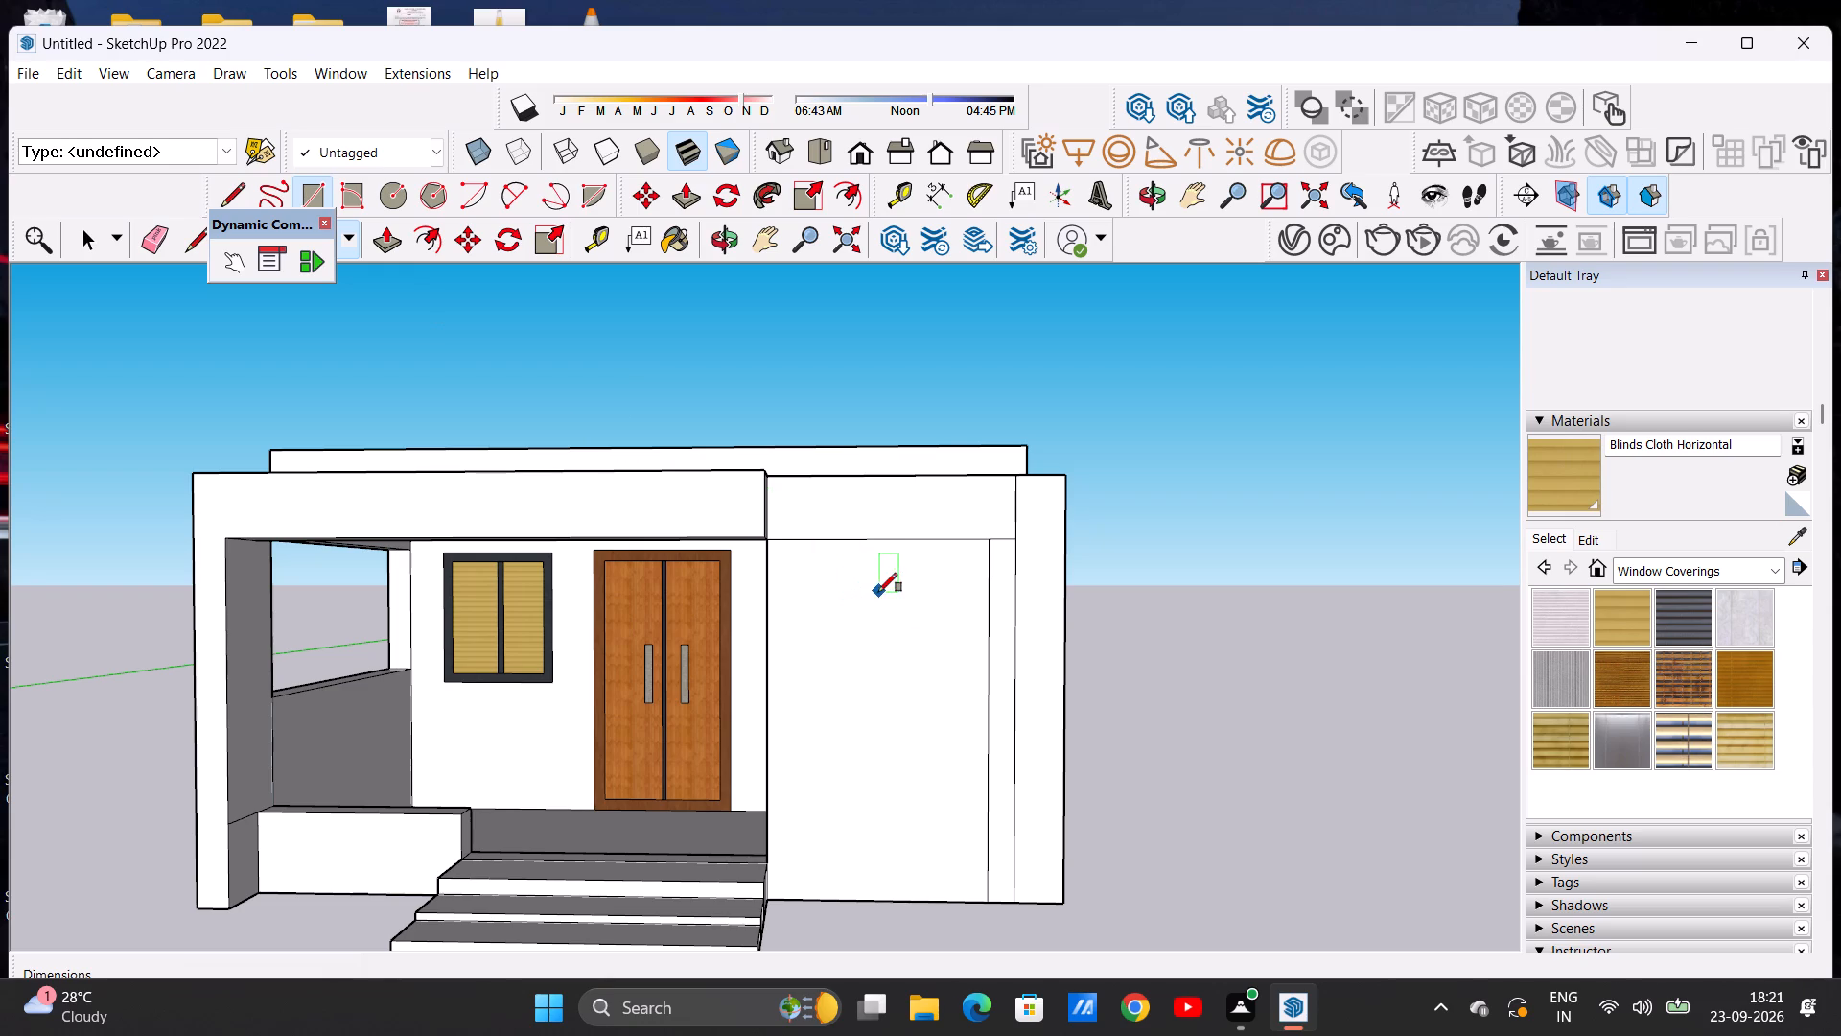
{"action": "left_click", "coordinate": [854, 596]}
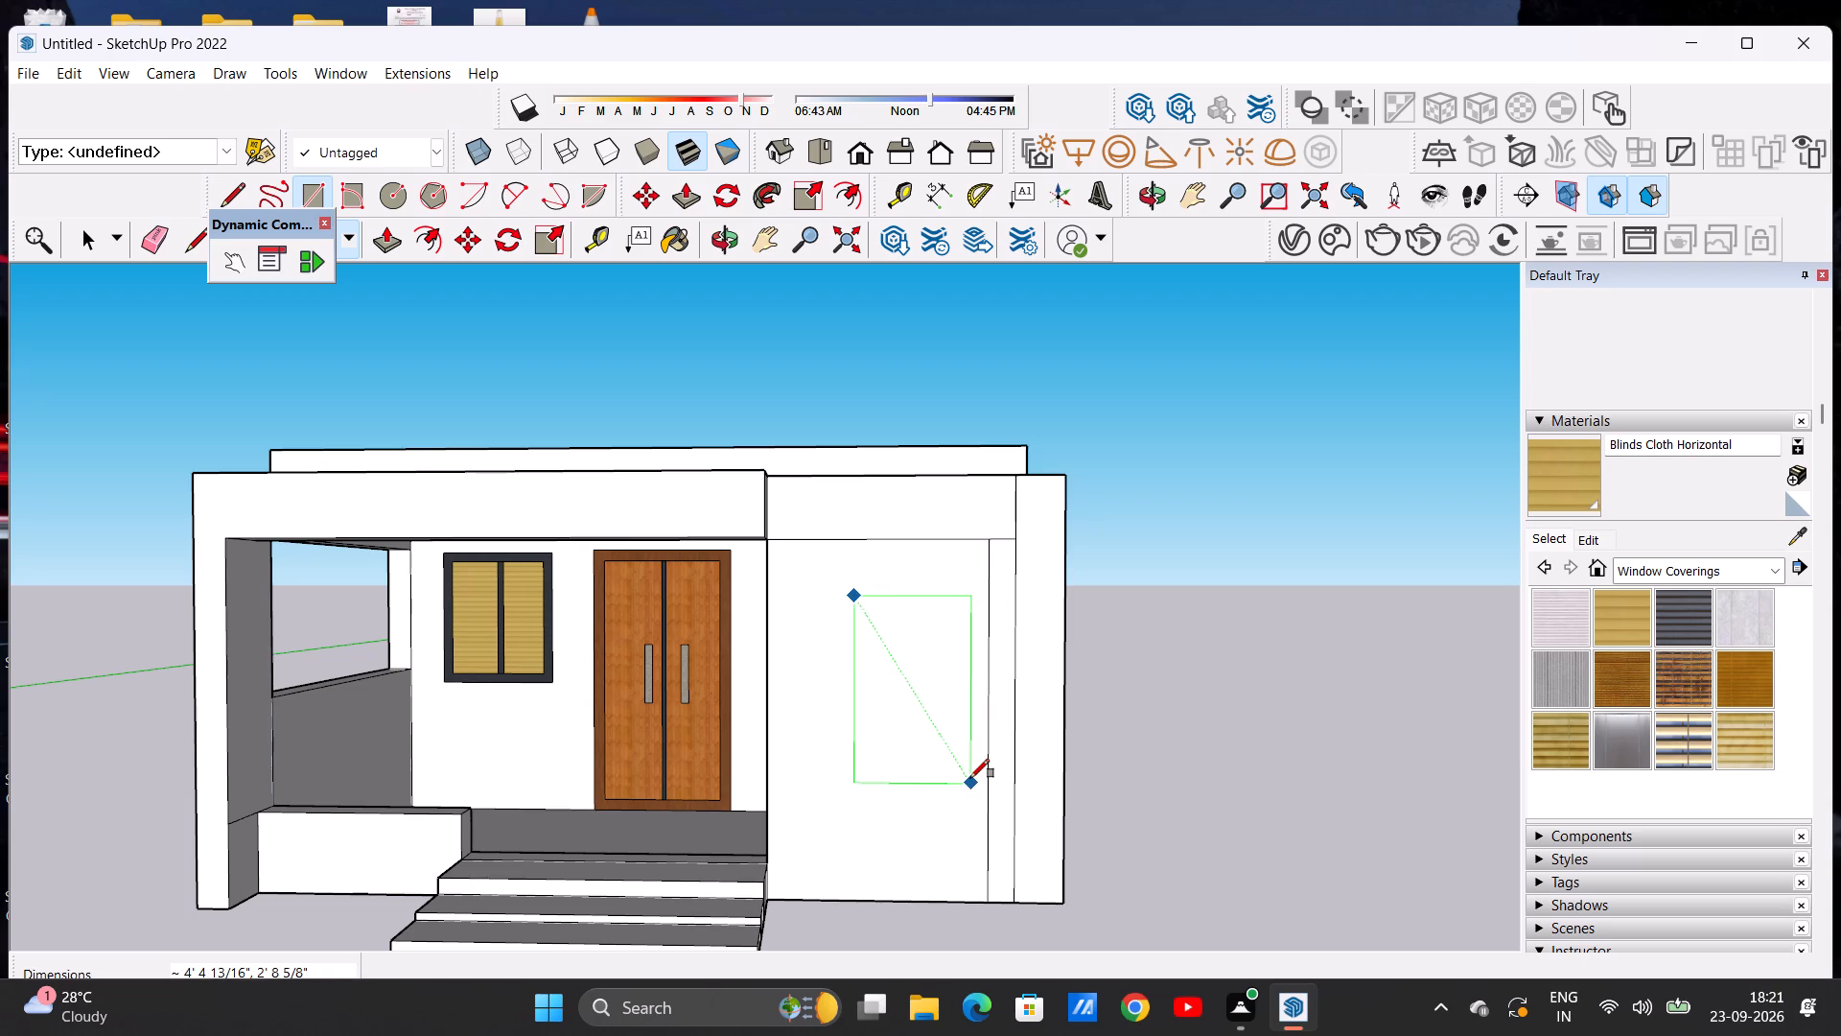
{"action": "left_click", "coordinate": [970, 837]}
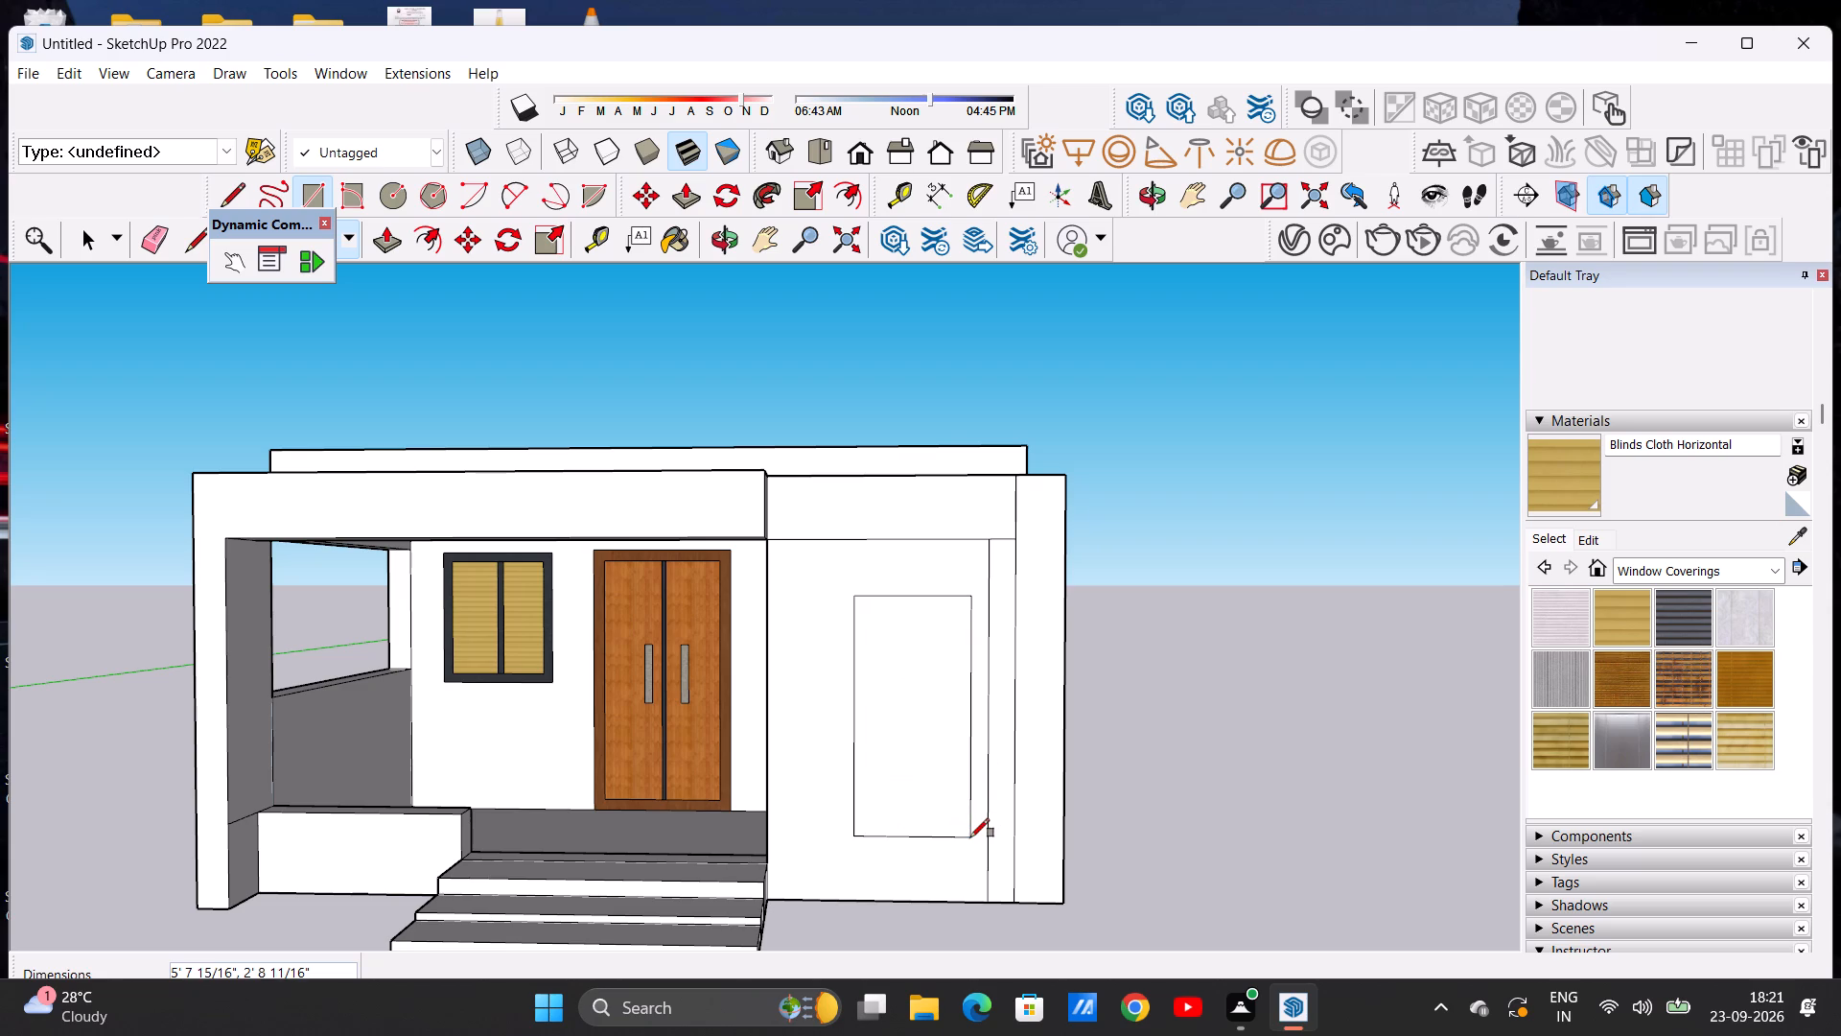
{"action": "key", "text": "space"}
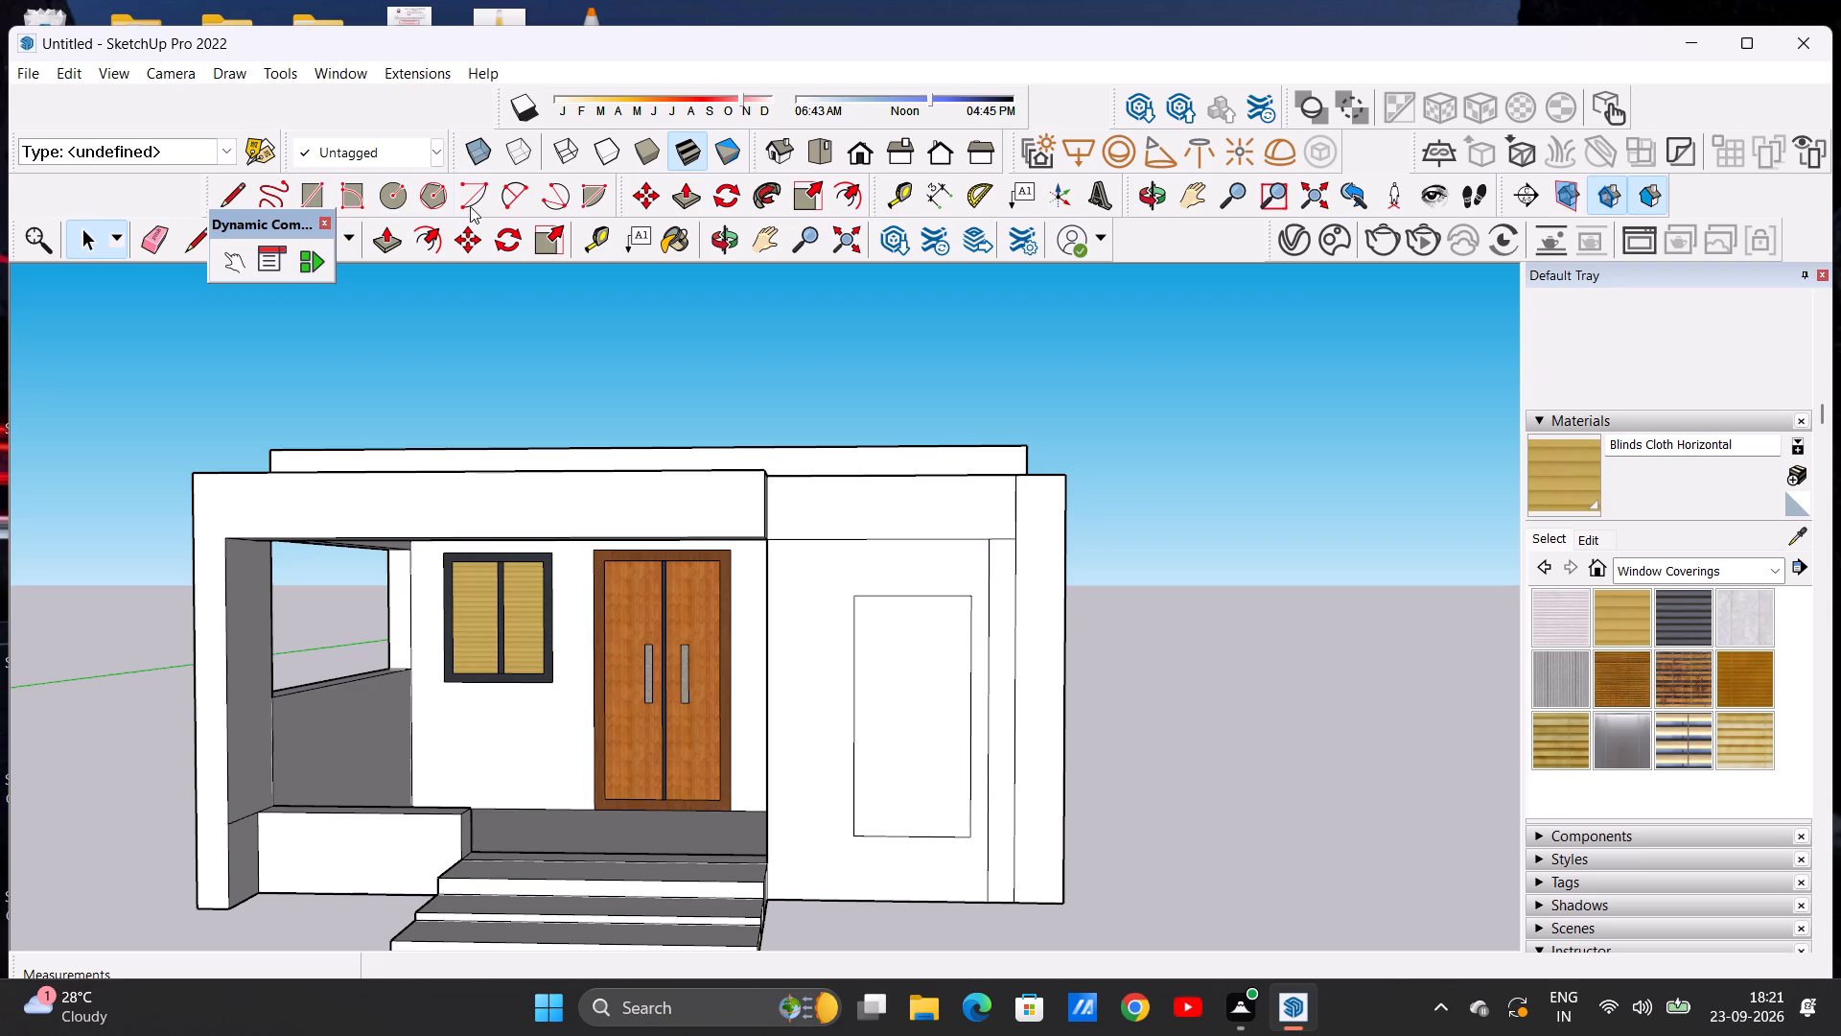
Offset the tall rectangle on the front wall inward by about 3 1/4" to form an outer frame.
{"action": "left_click", "coordinate": [431, 246]}
{"action": "left_click", "coordinate": [905, 620]}
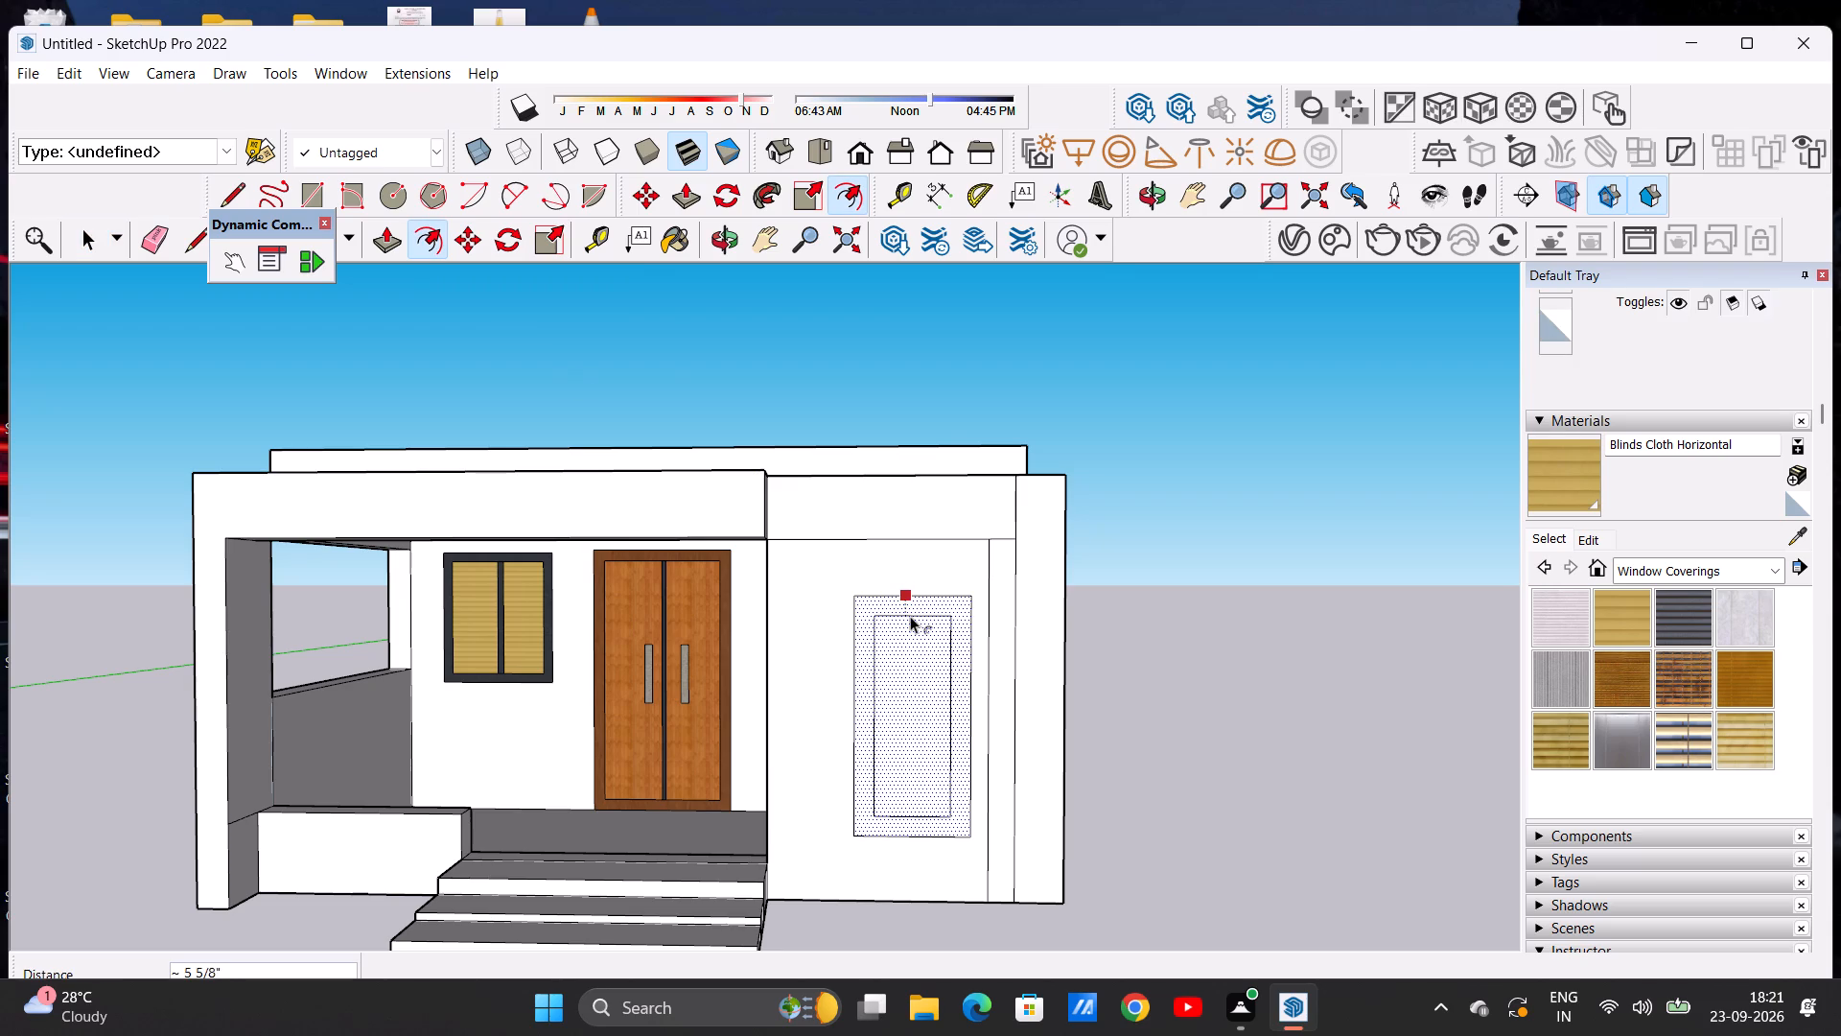
{"action": "left_click", "coordinate": [910, 607]}
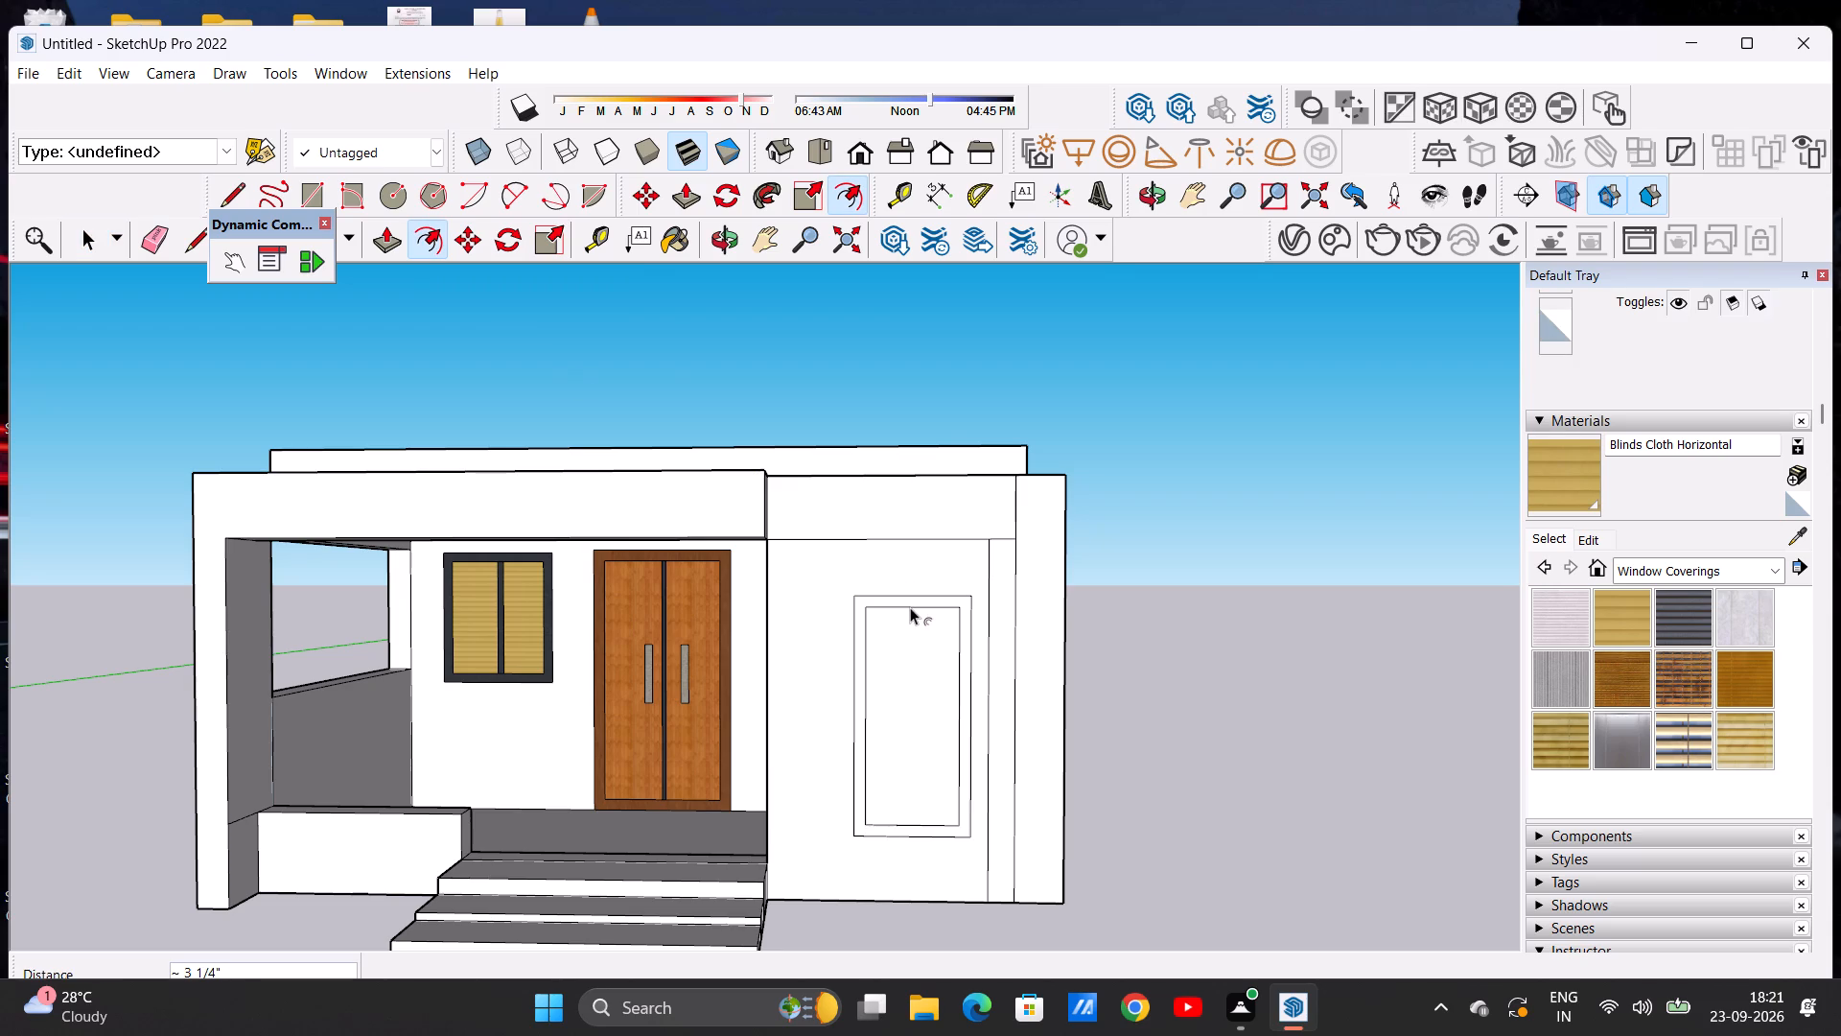
{"action": "key", "text": "space"}
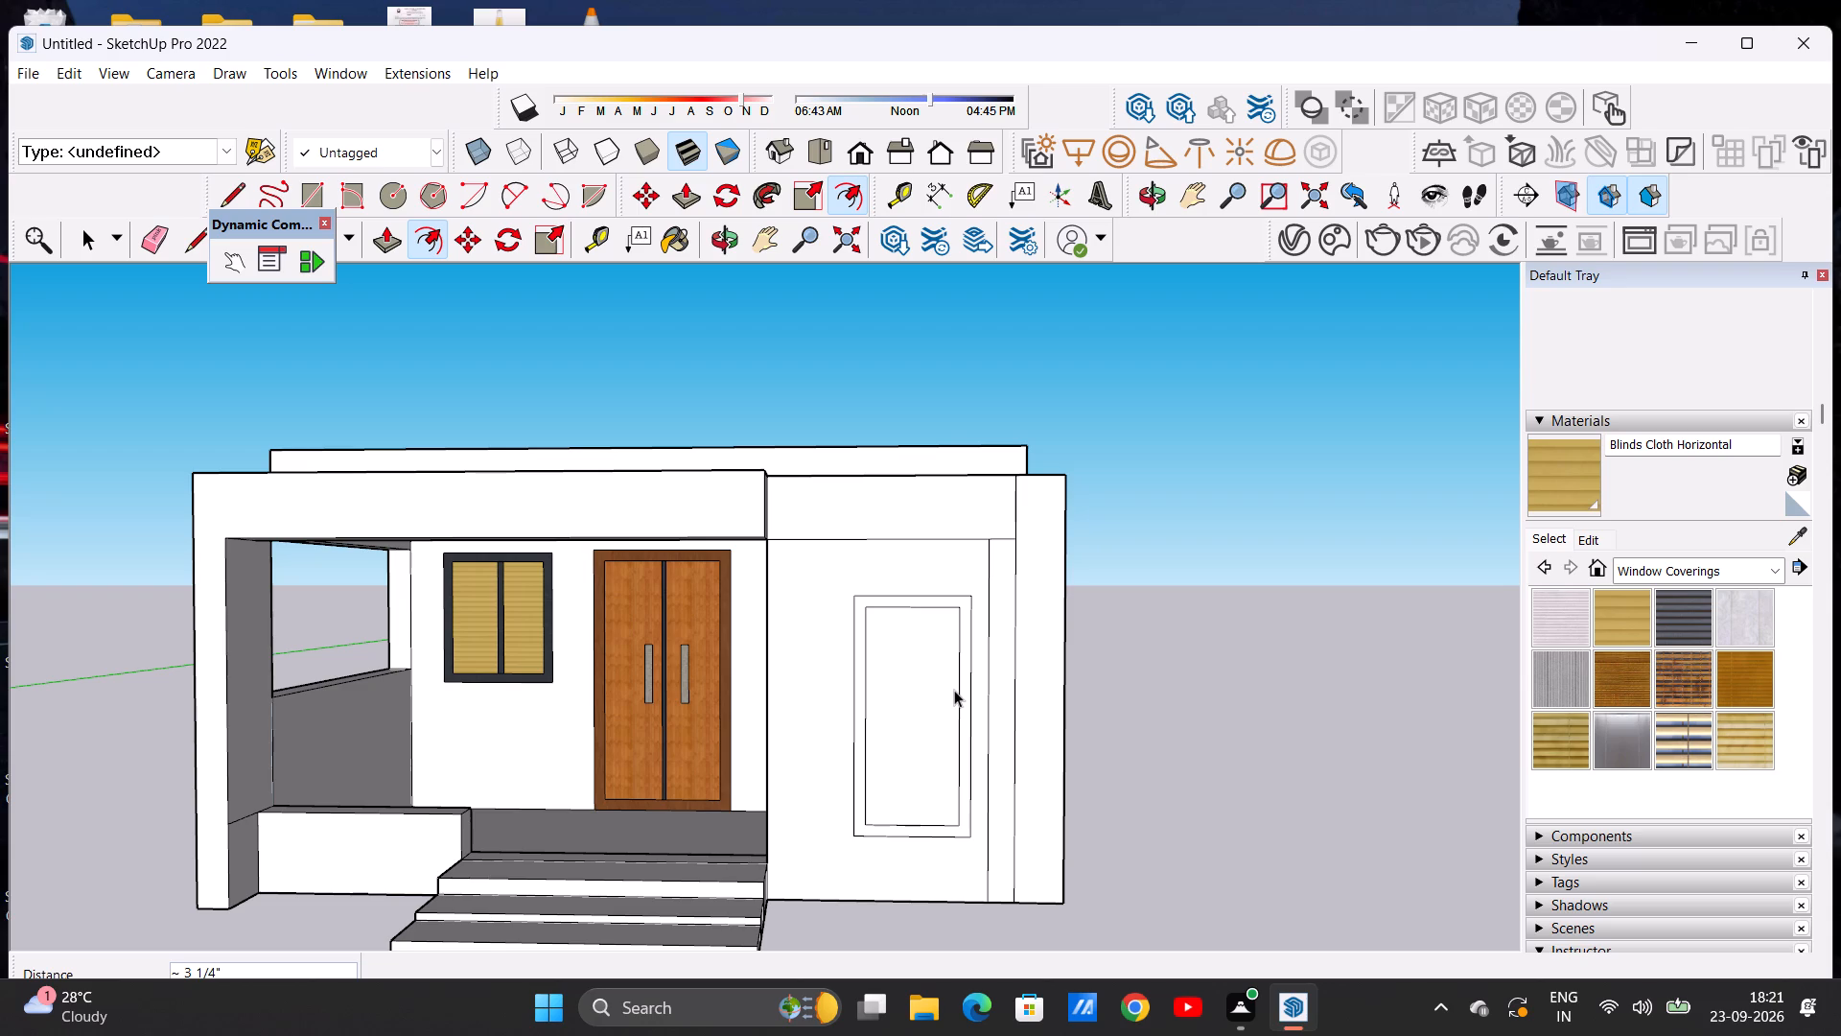
Draw a horizontal line about 2' 2 1/4" long across the inner rectangle, below its mid-height, splitting it into two panels.
{"action": "scroll", "coordinate": [942, 688], "scroll_direction": "up", "scroll_amount": 2}
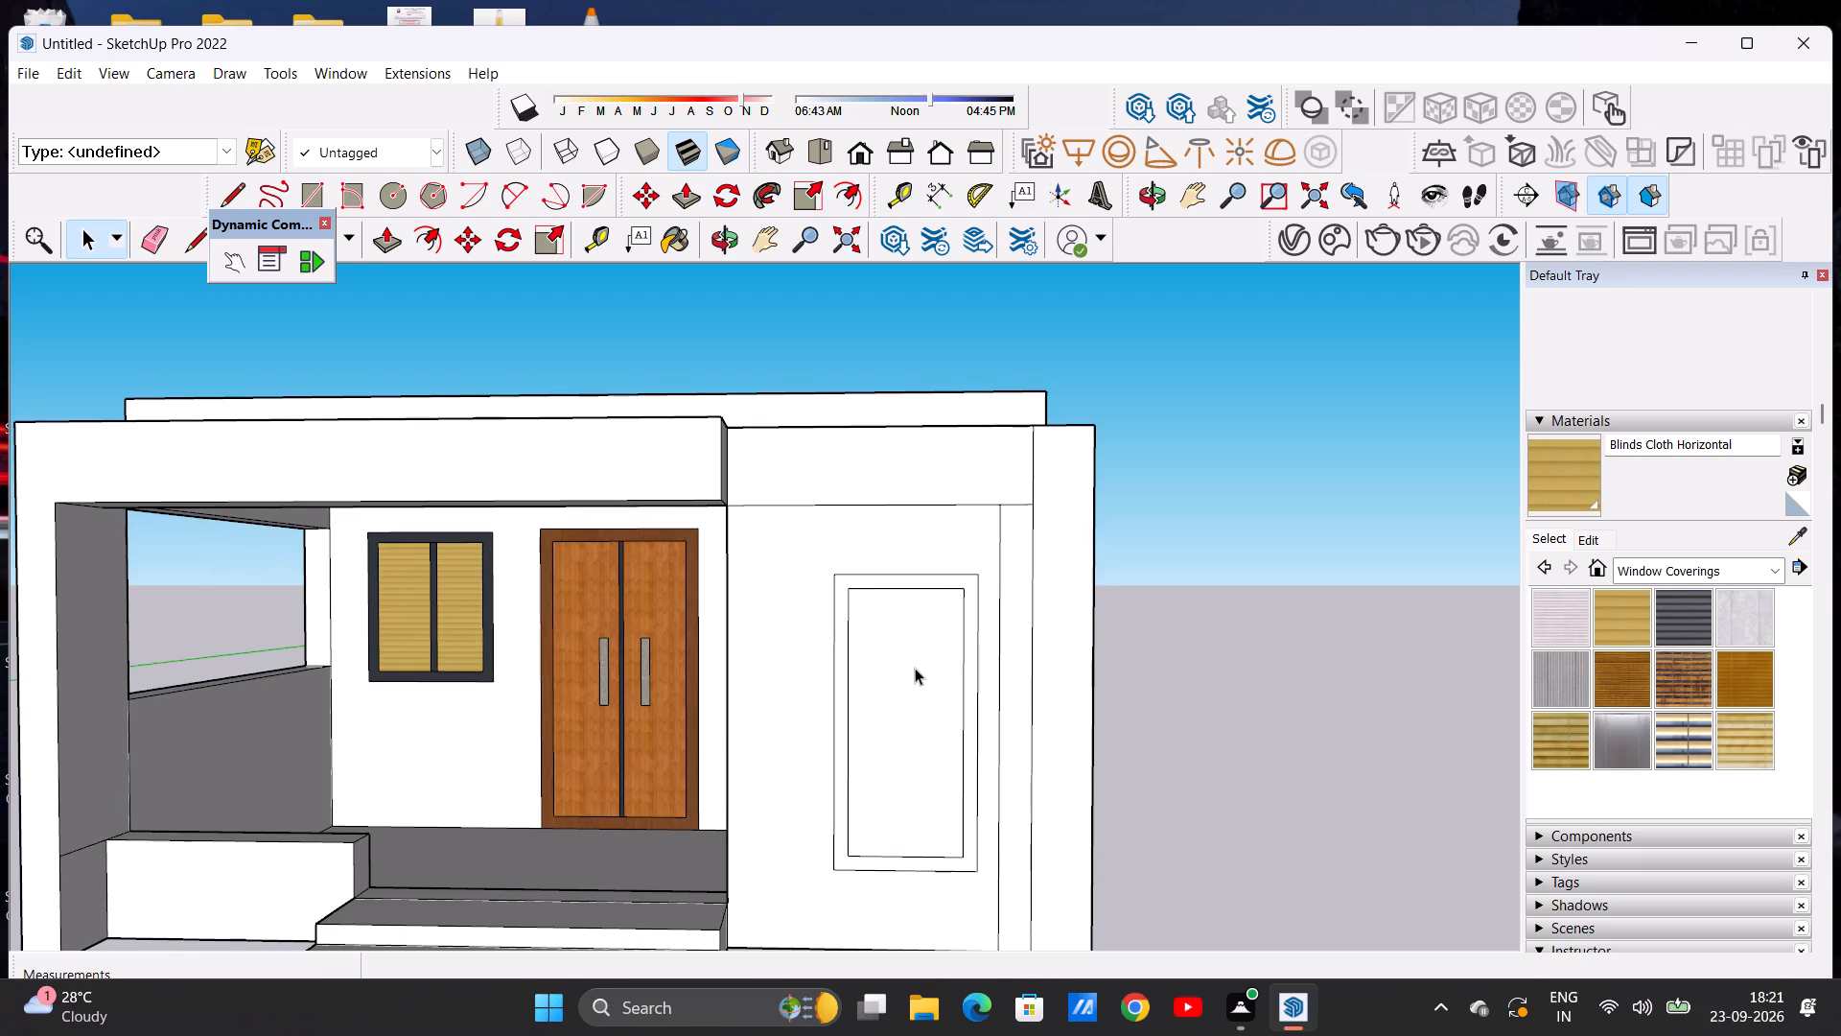
{"action": "scroll", "coordinate": [915, 668], "scroll_direction": "down", "scroll_amount": 2}
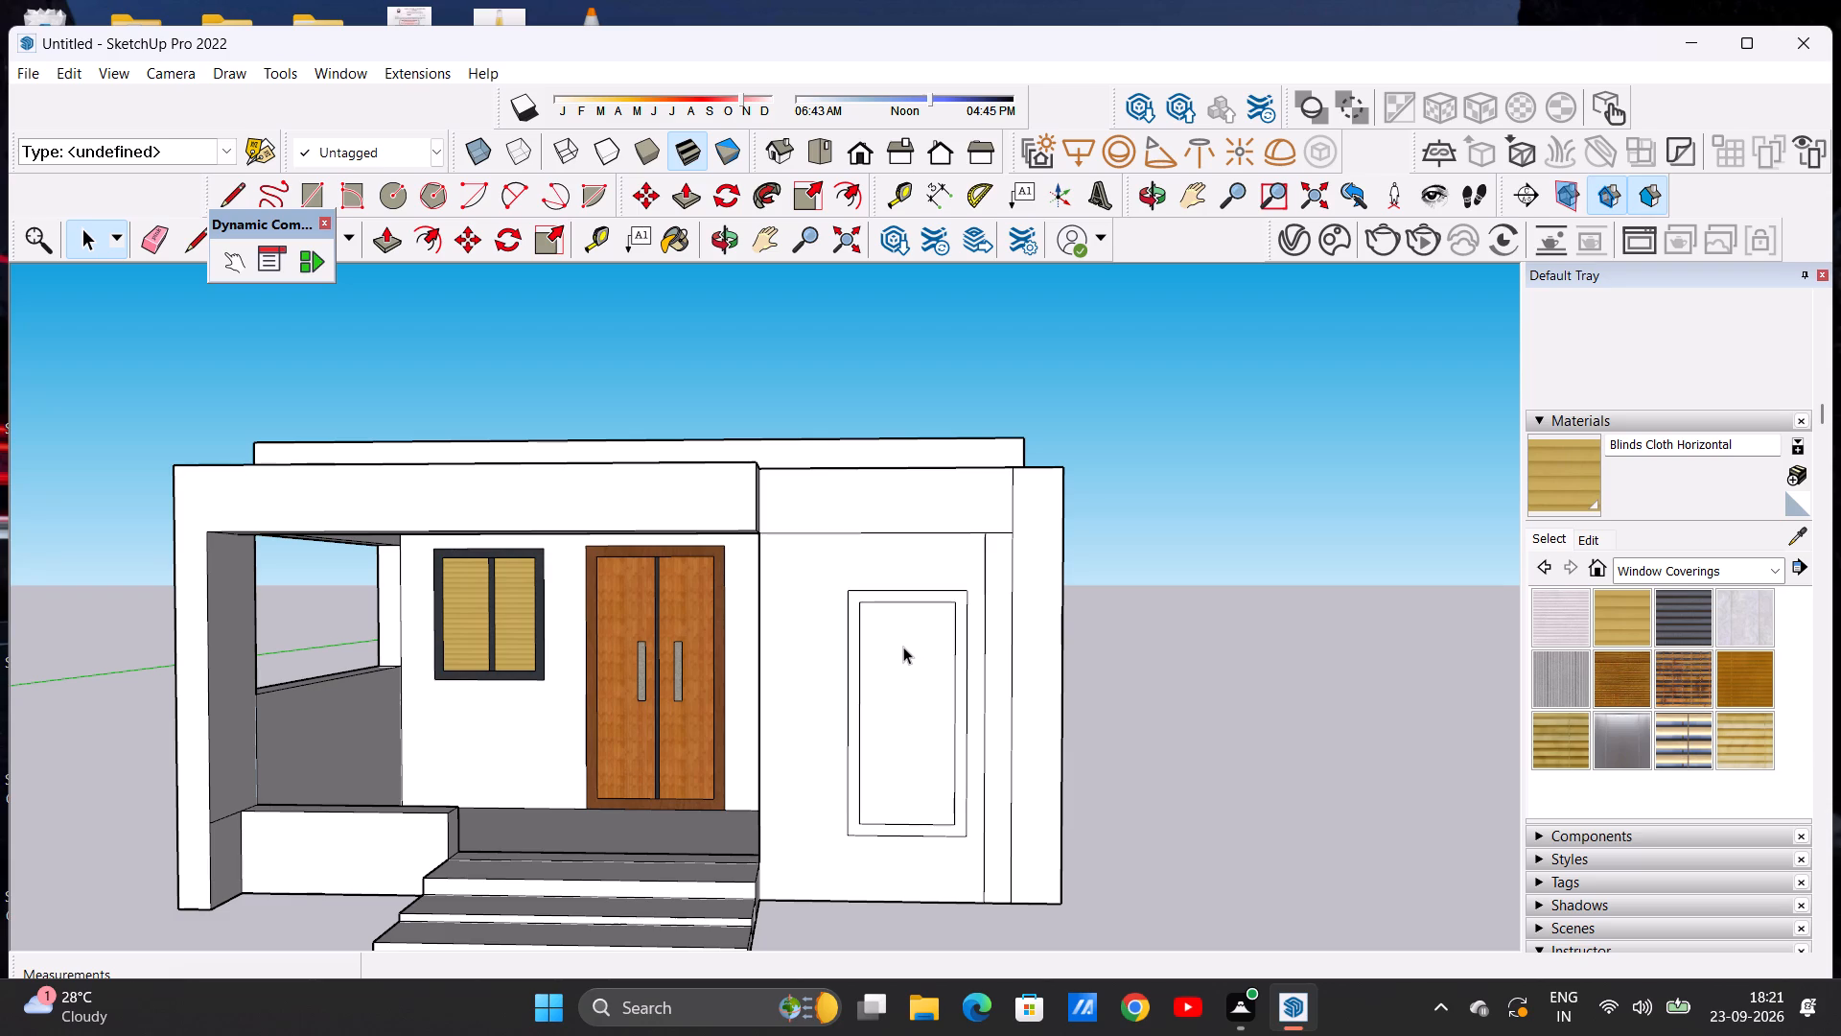
{"action": "scroll", "coordinate": [903, 647], "scroll_direction": "down", "scroll_amount": 1}
{"action": "scroll", "coordinate": [939, 695], "scroll_direction": "up", "scroll_amount": 1}
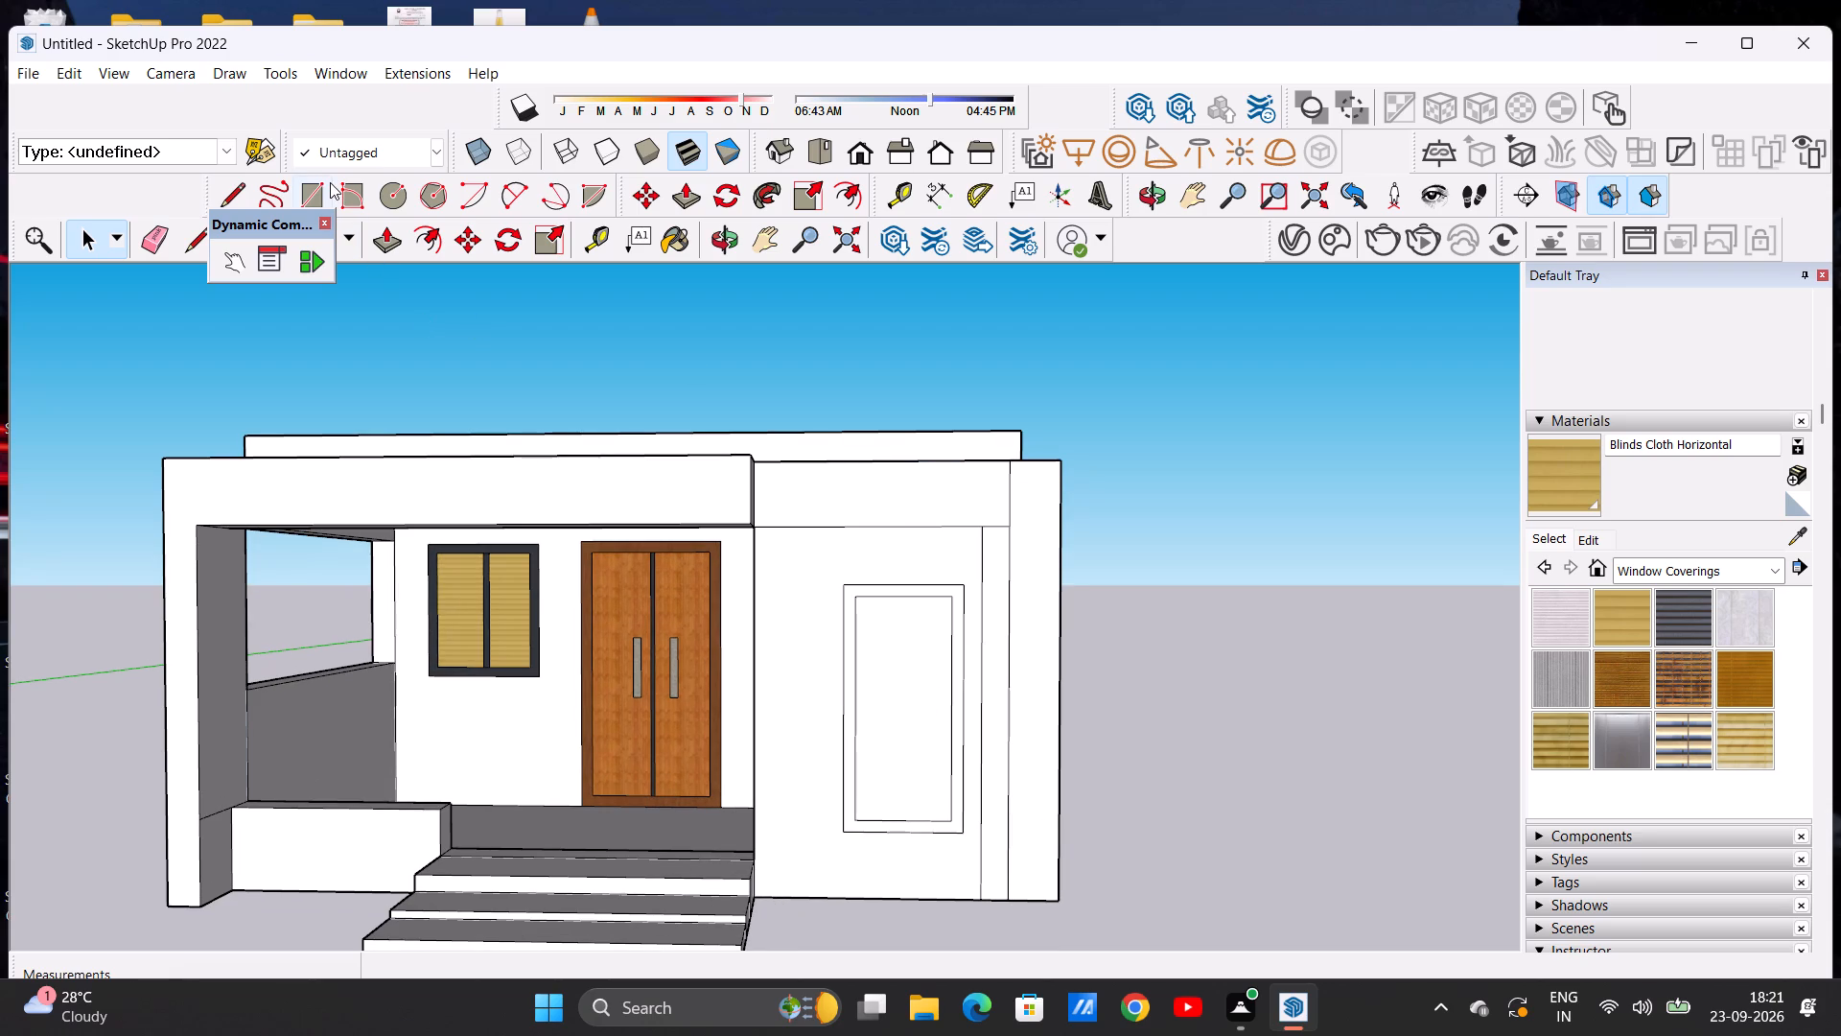
{"action": "left_click", "coordinate": [228, 190]}
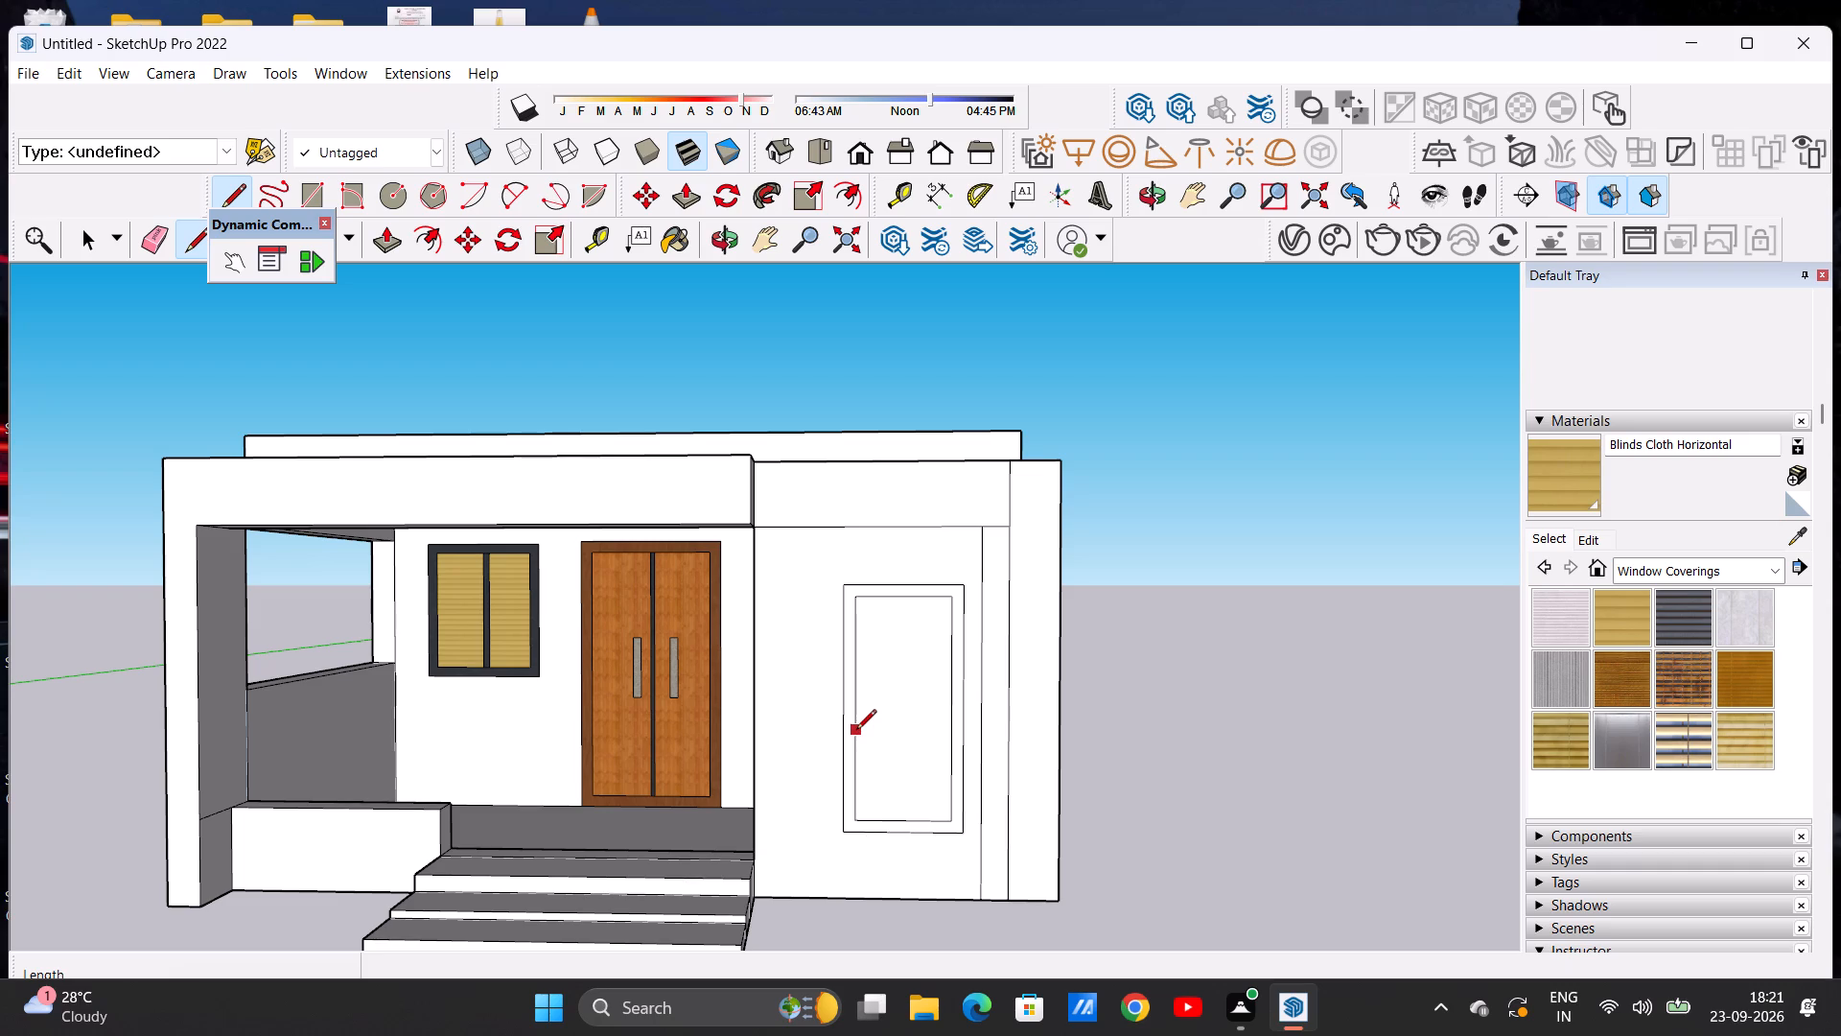
{"action": "left_click", "coordinate": [856, 731]}
{"action": "left_click", "coordinate": [950, 733]}
Offset the upper panel's outline inward by about 2 3/8" to form a sash frame.
{"action": "left_click", "coordinate": [423, 236]}
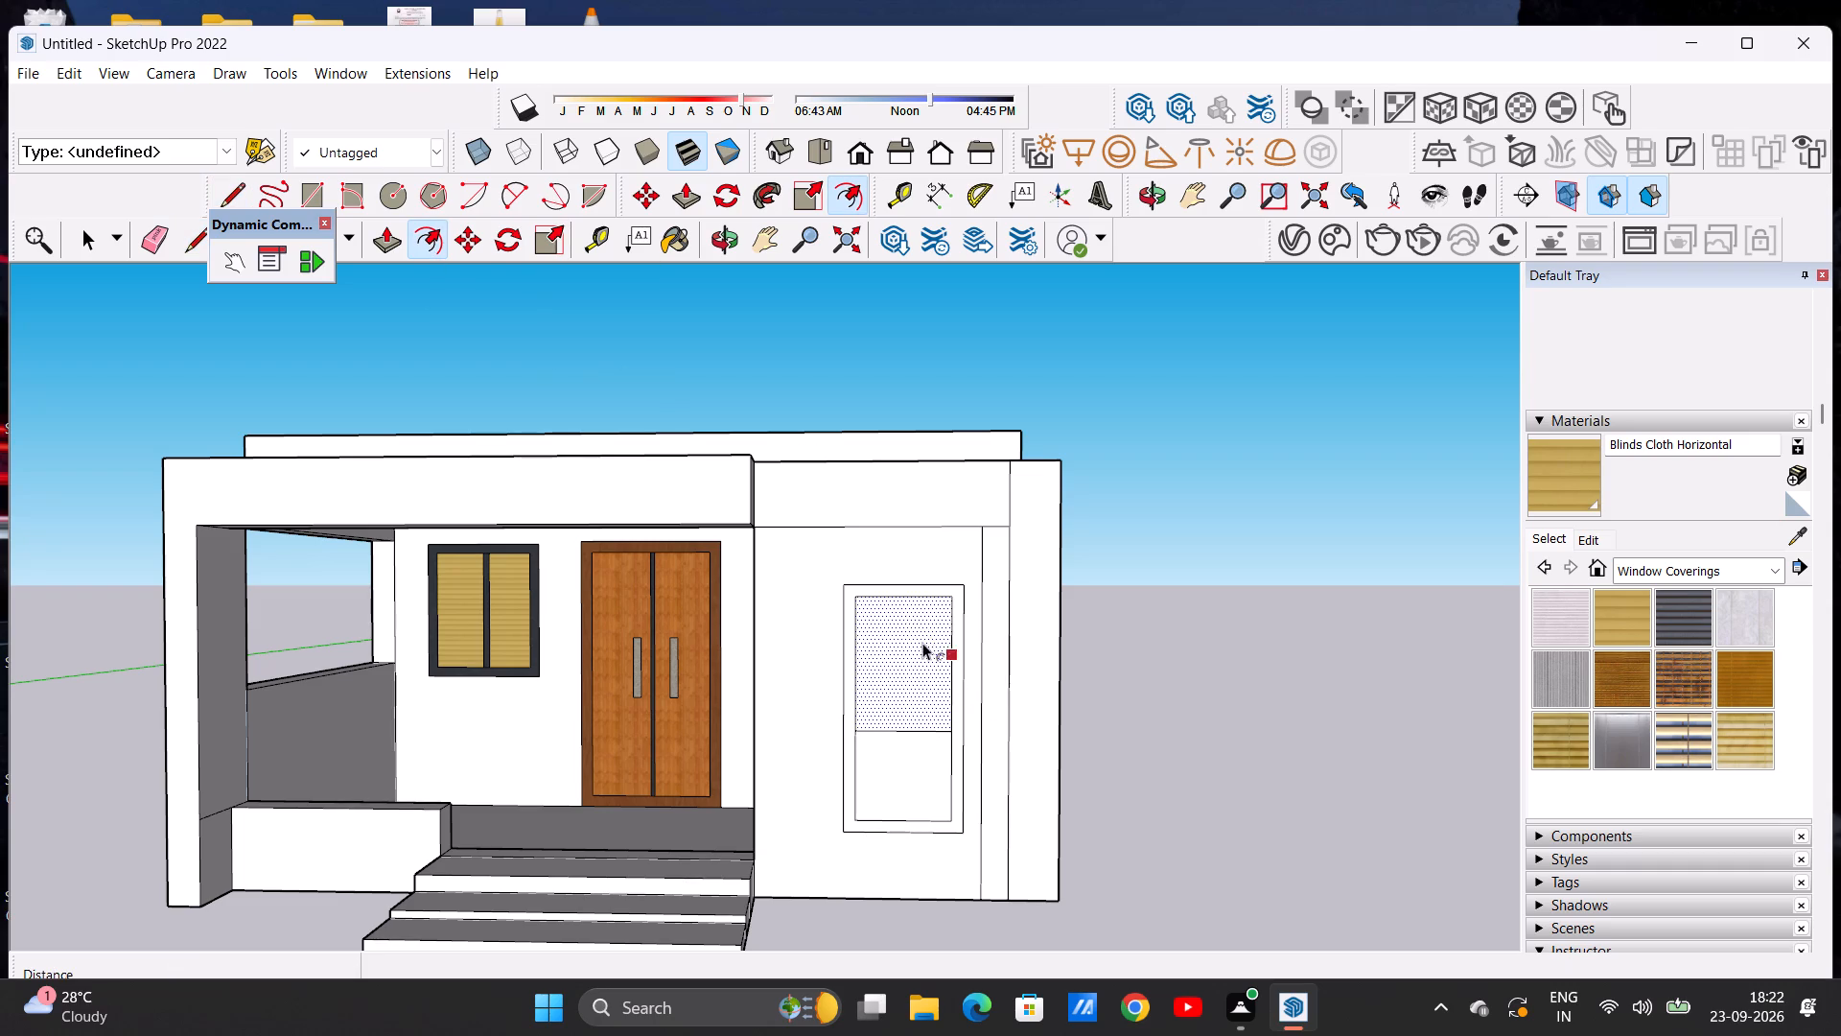
{"action": "left_click", "coordinate": [906, 614]}
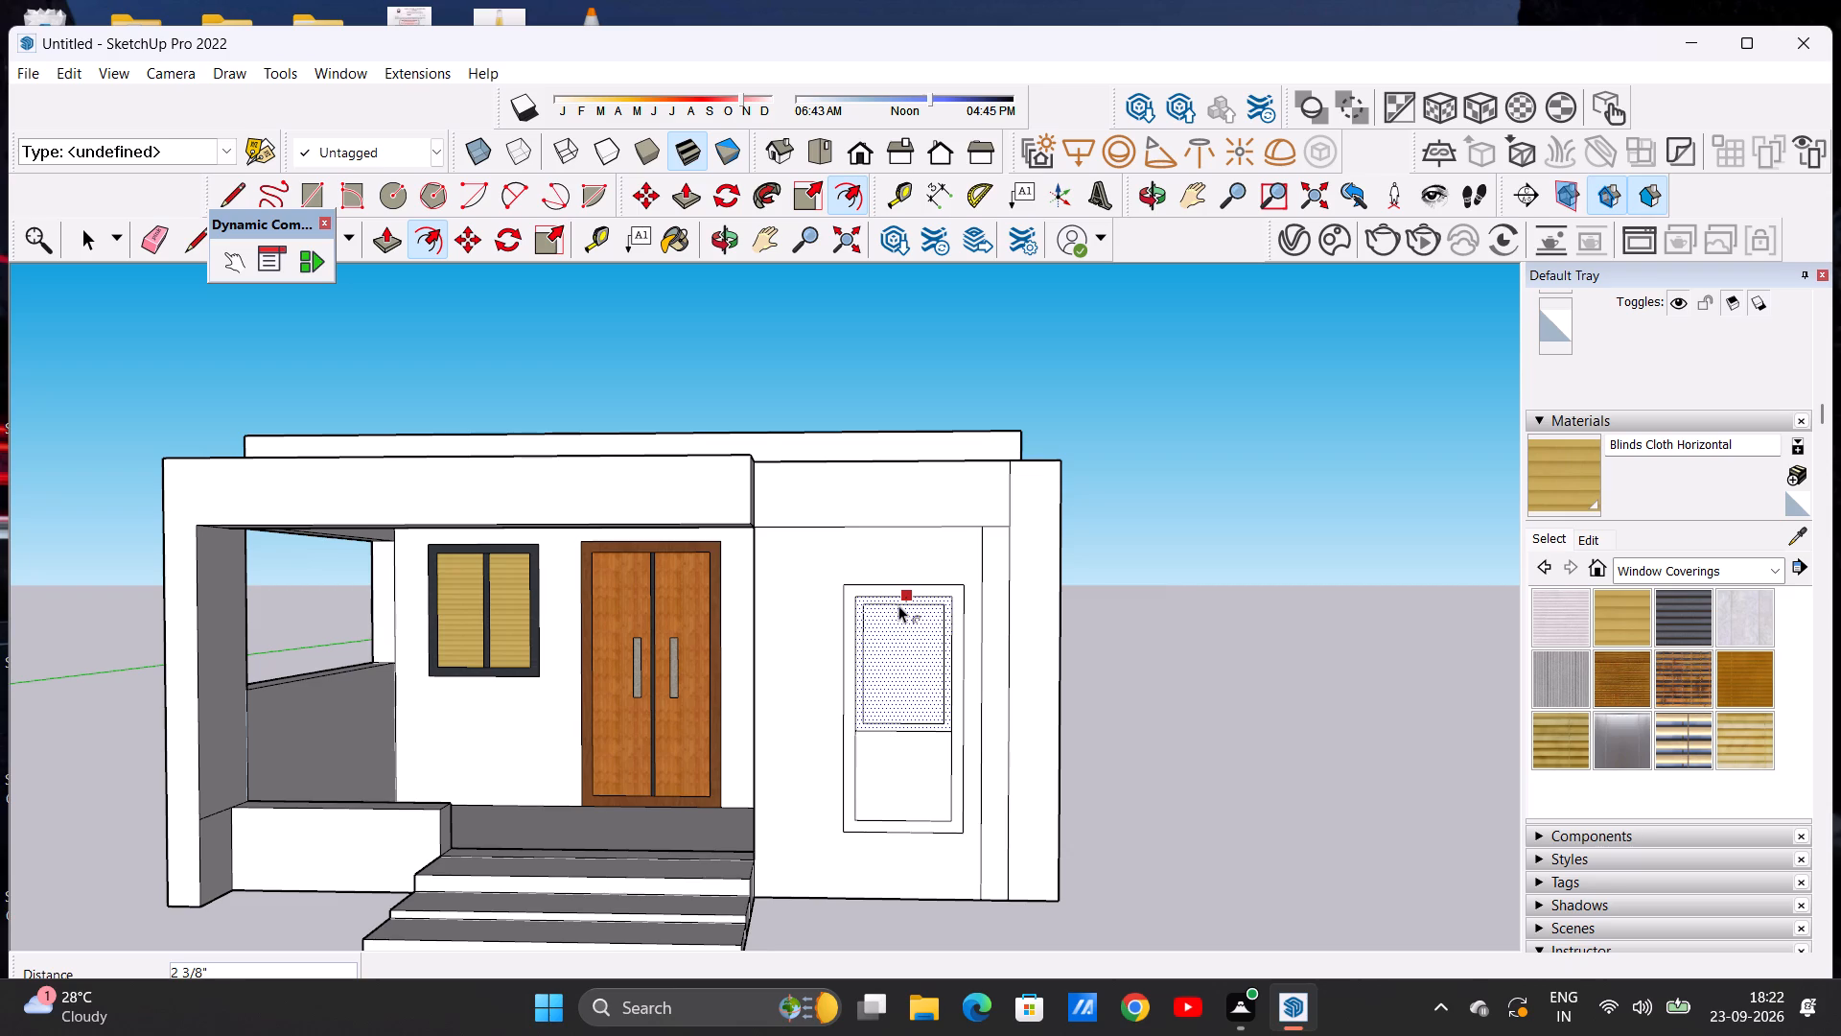
{"action": "left_click", "coordinate": [898, 605]}
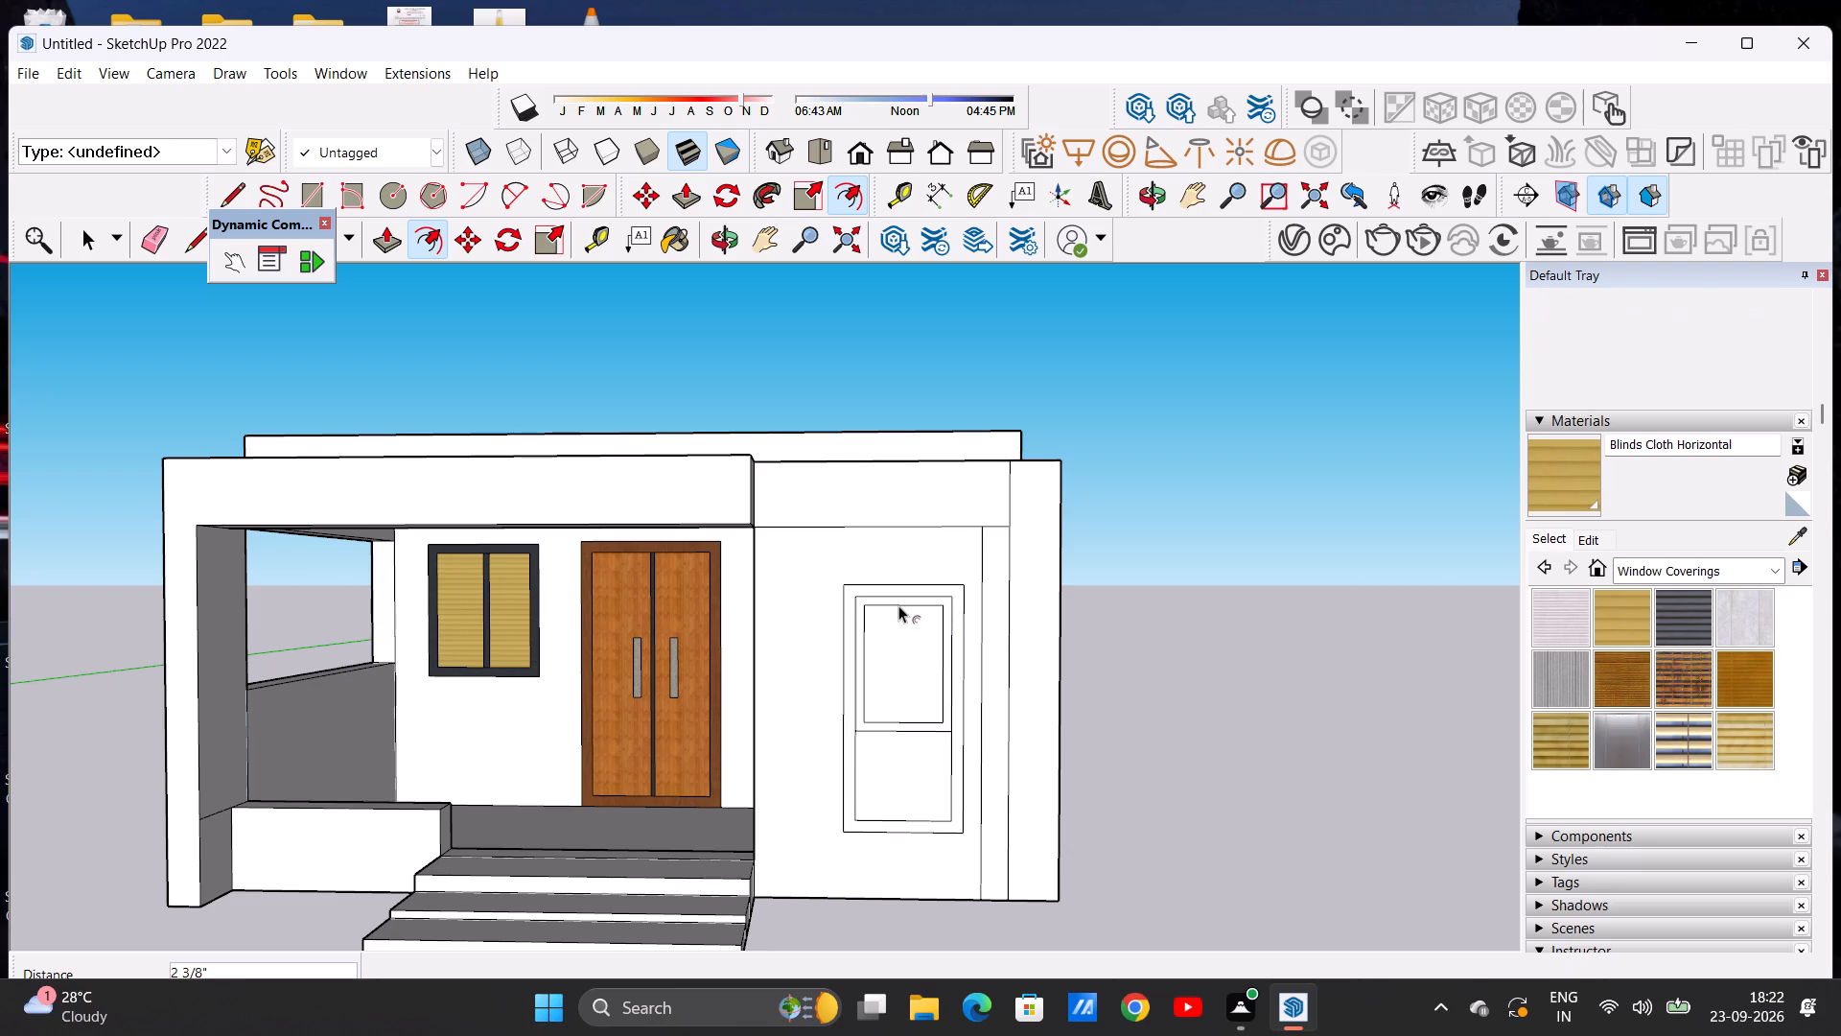
{"action": "key", "text": "space"}
{"action": "left_click", "coordinate": [1058, 716]}
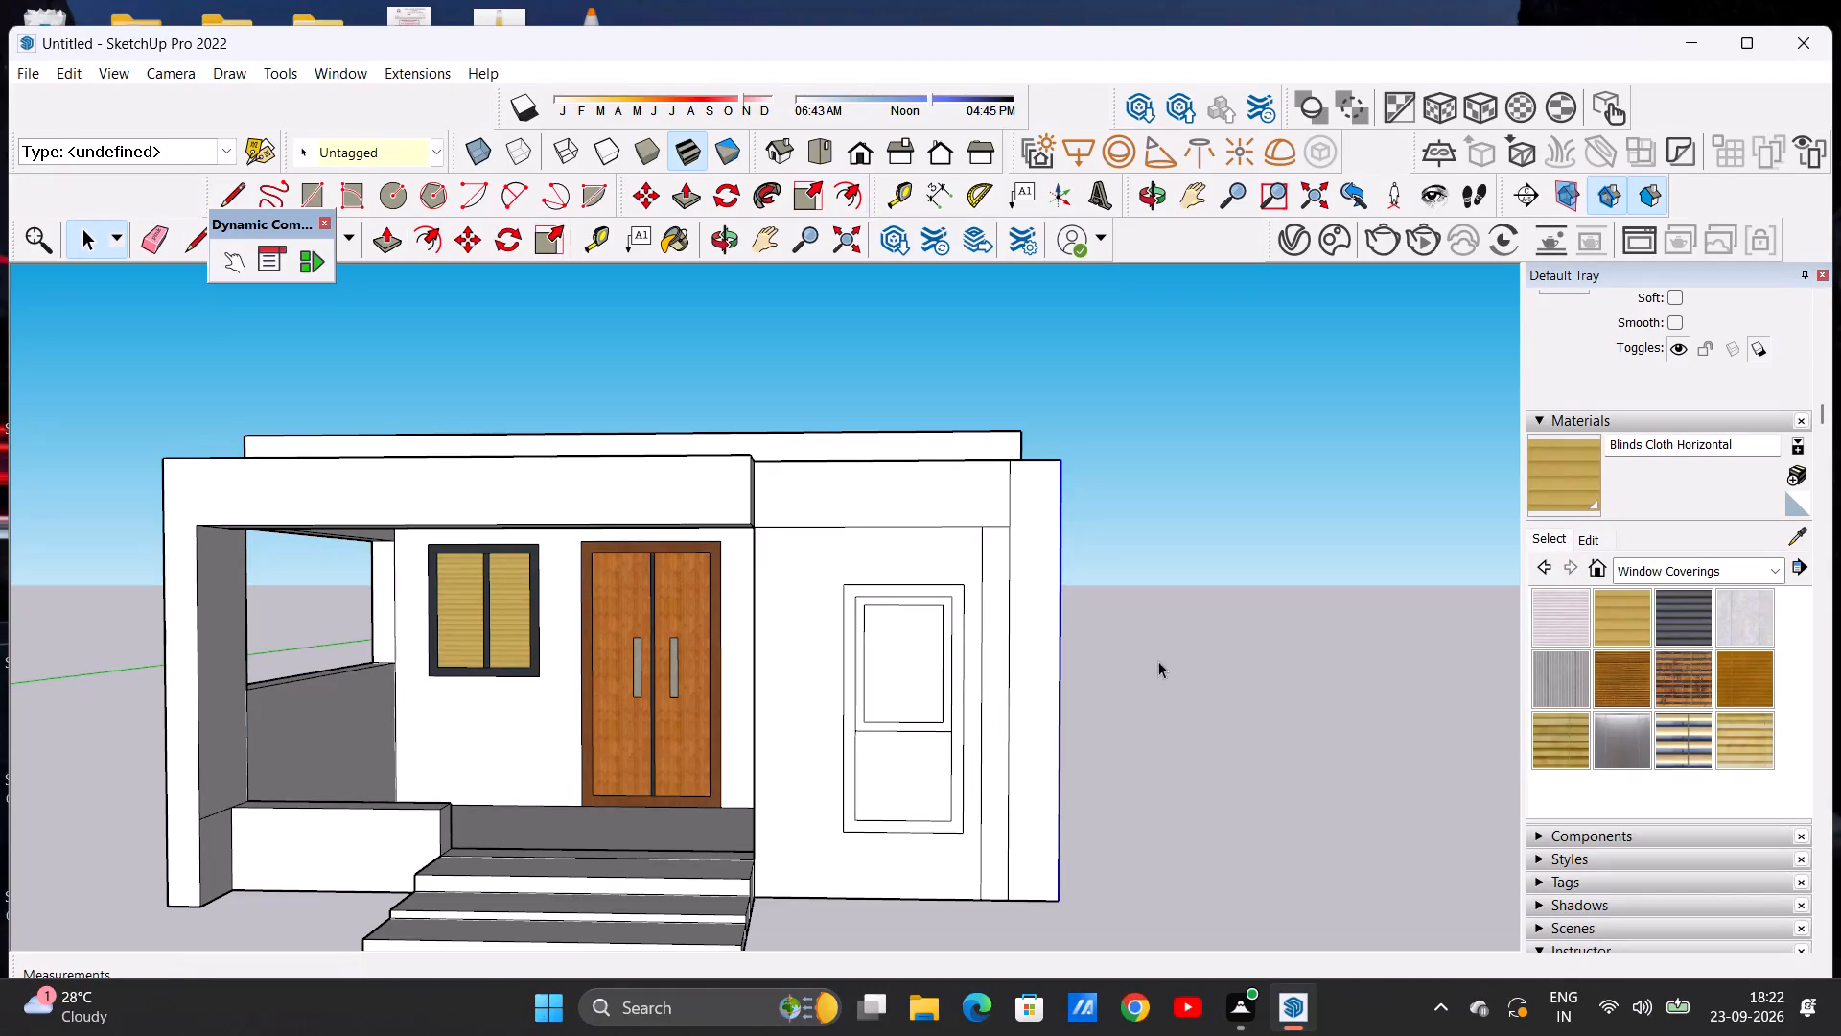
{"action": "left_click", "coordinate": [1172, 667]}
Draw two closely spaced vertical lines about 2' 8 1/8" long down the middle of the upper pane as a mullion.
{"action": "scroll", "coordinate": [924, 647], "scroll_direction": "up", "scroll_amount": 4}
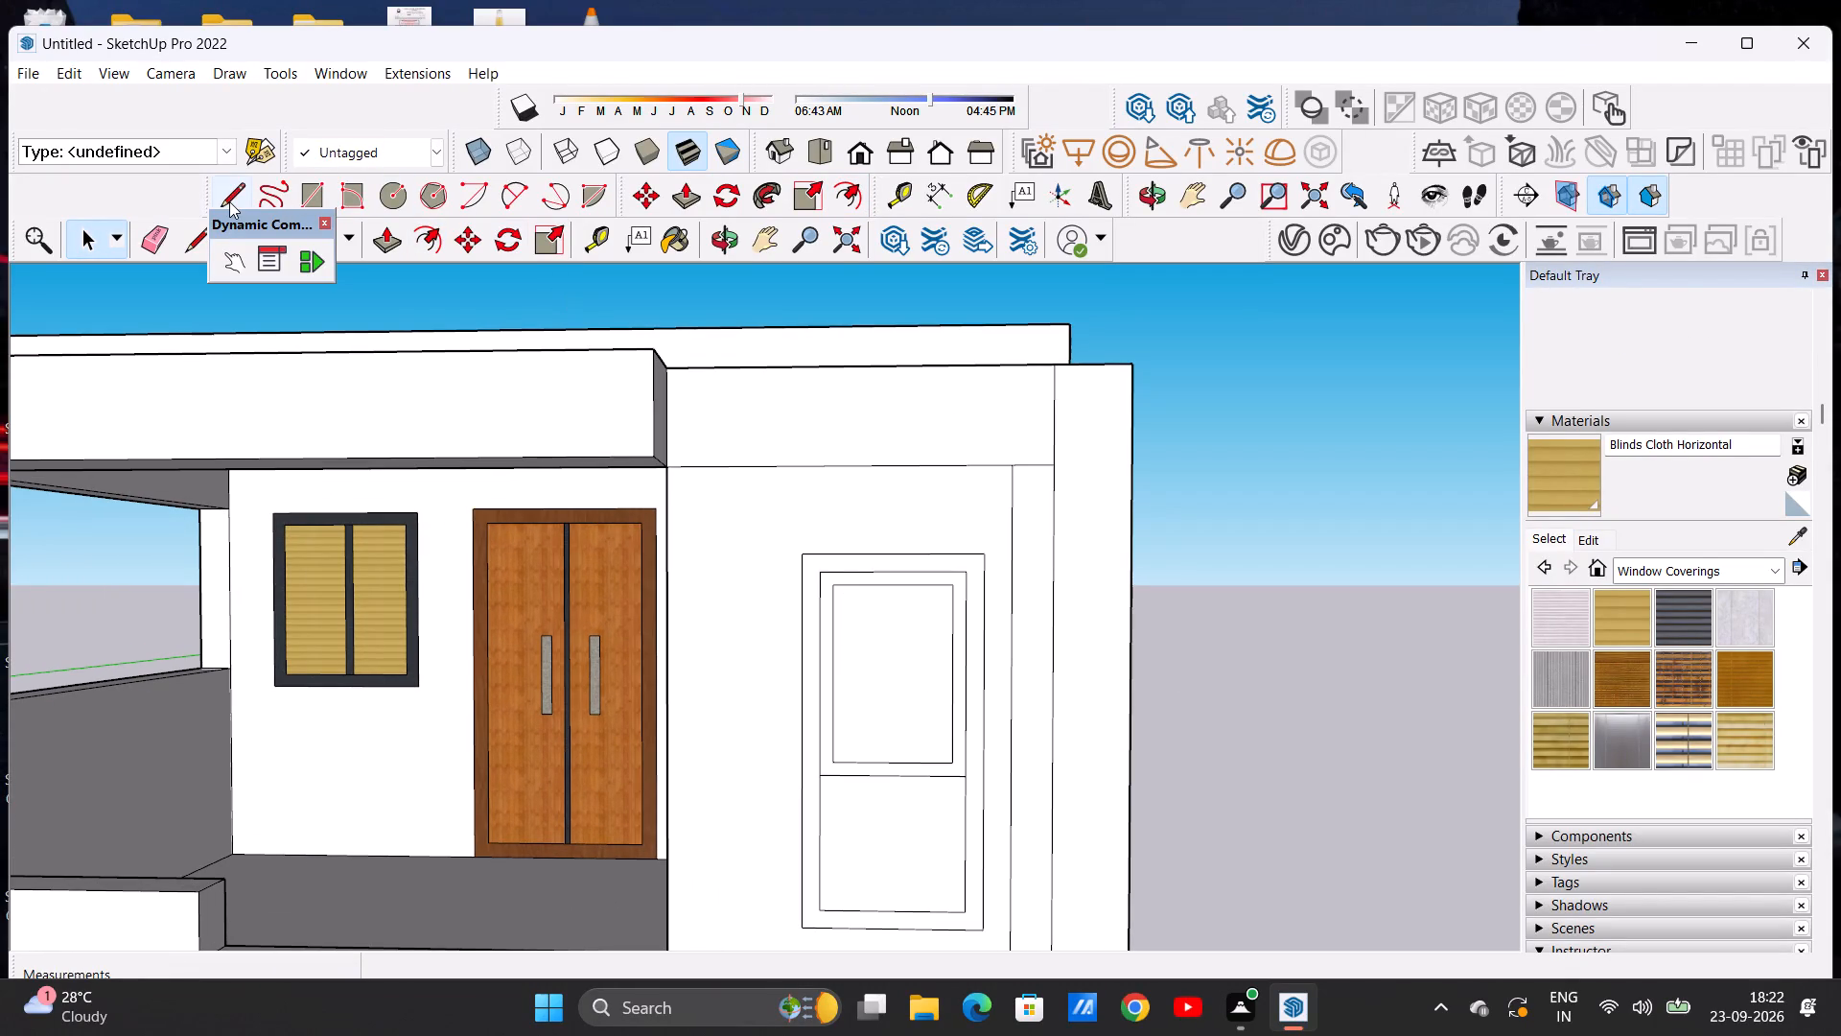
{"action": "left_click", "coordinate": [229, 201]}
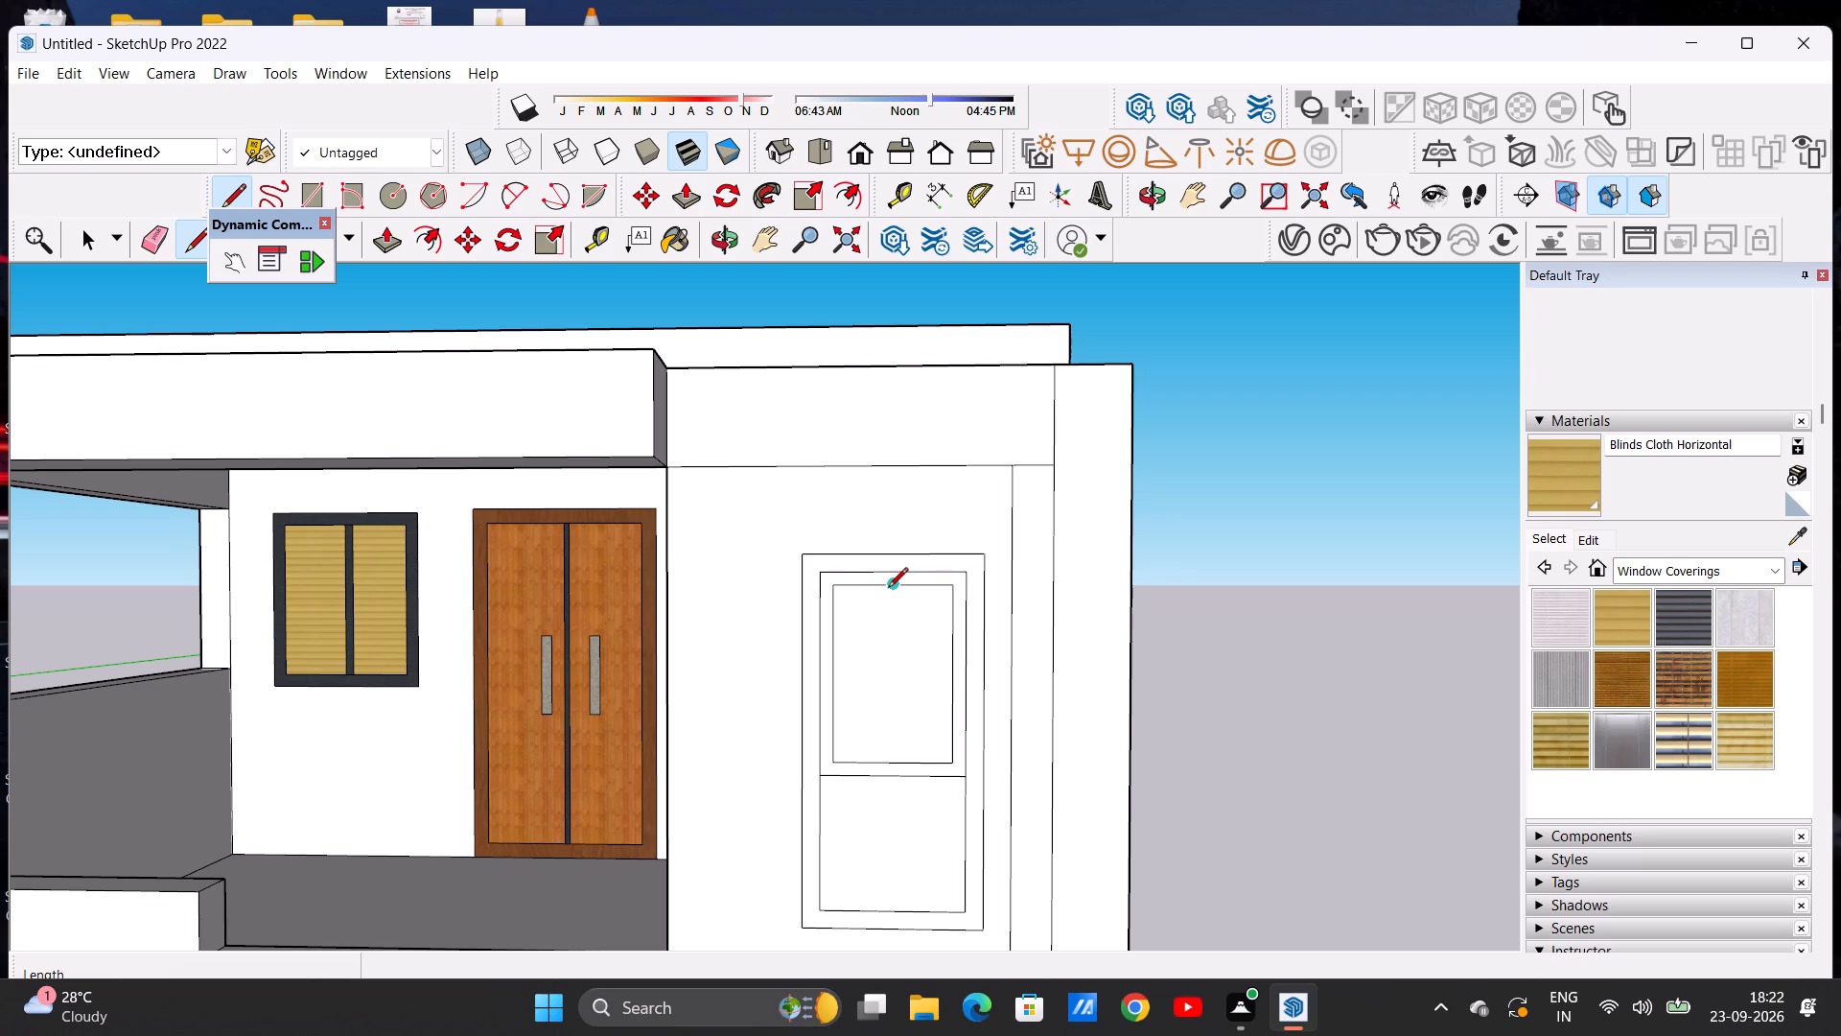
{"action": "left_click", "coordinate": [888, 589]}
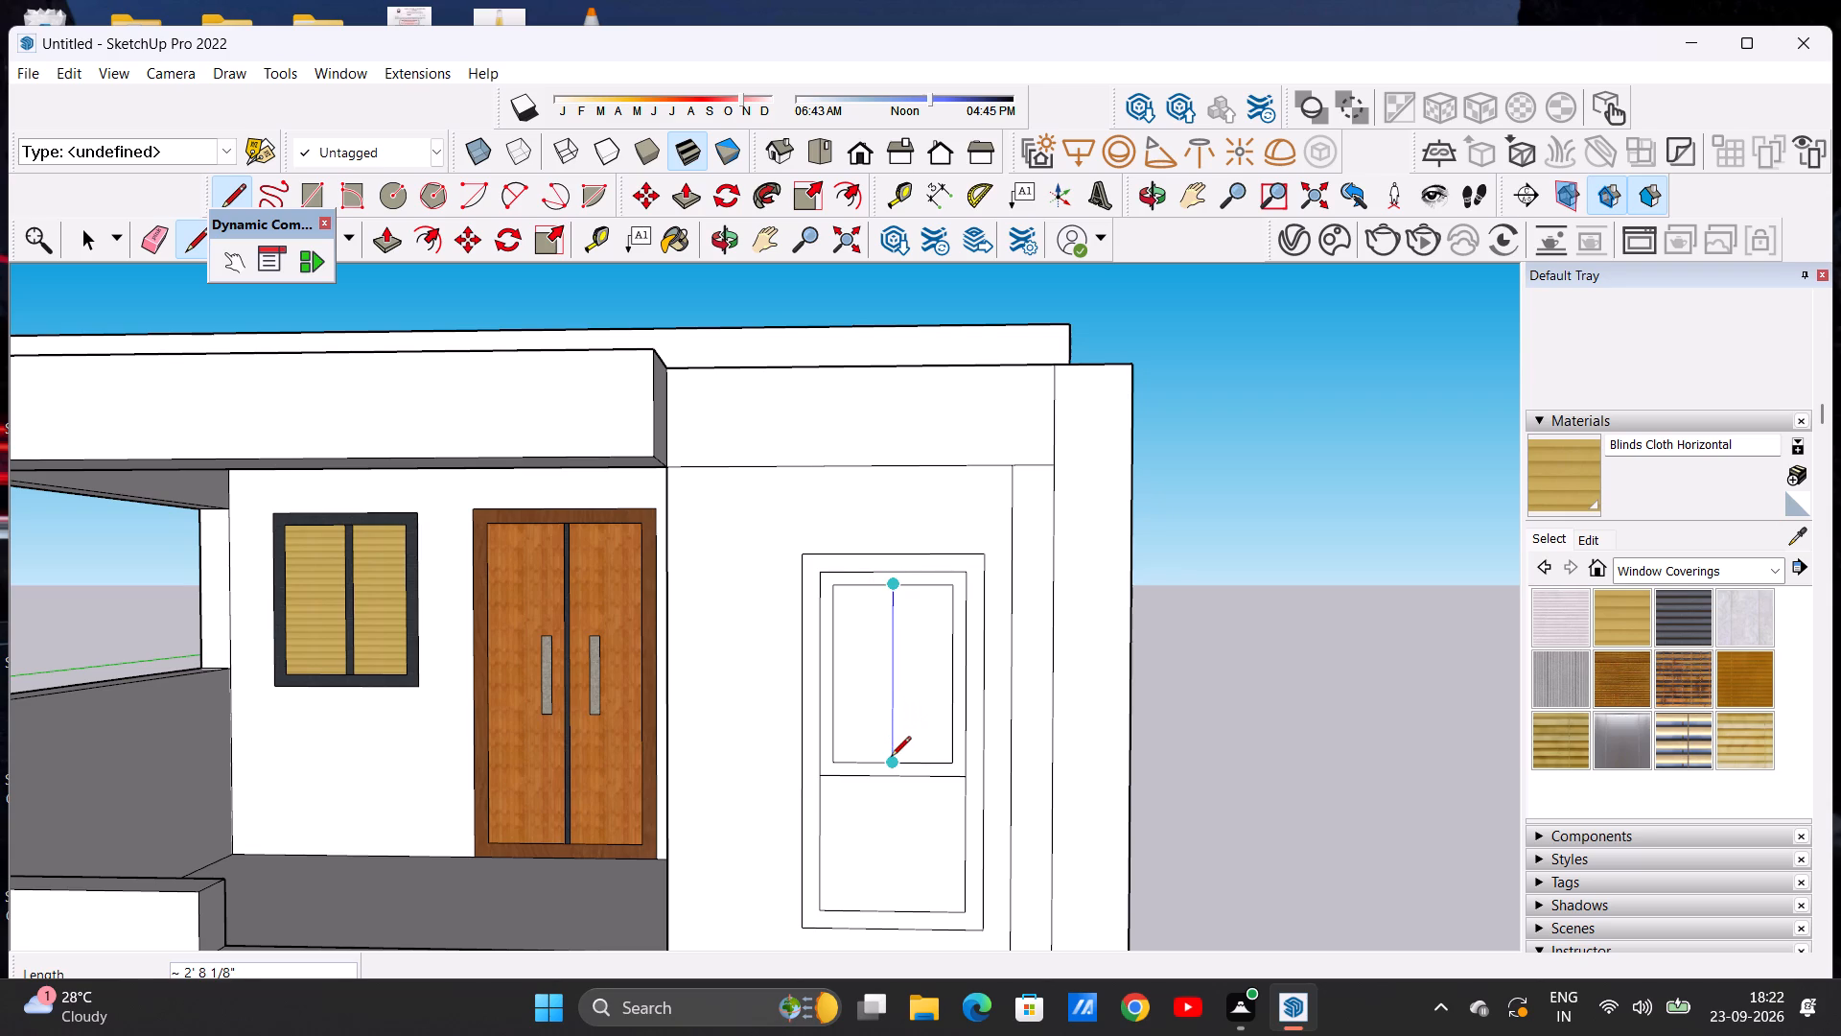
{"action": "left_click", "coordinate": [891, 758]}
{"action": "scroll", "coordinate": [901, 599], "scroll_direction": "up", "scroll_amount": 4}
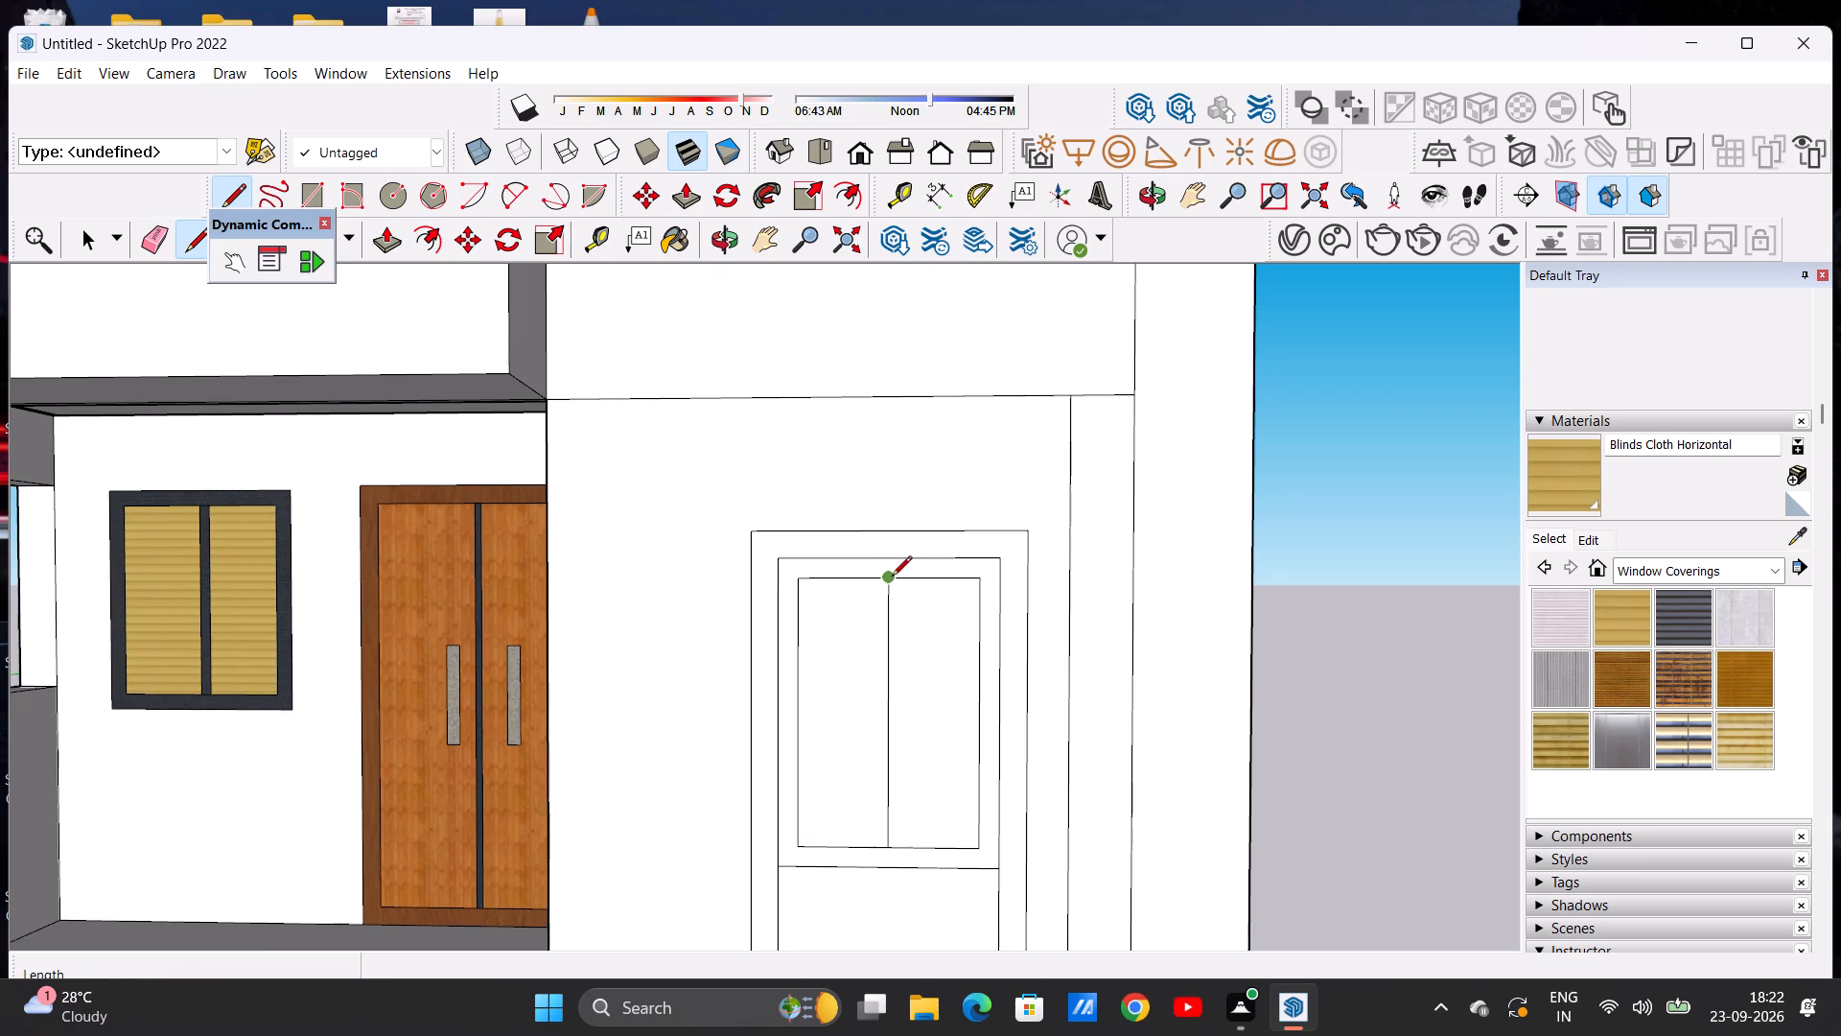
{"action": "scroll", "coordinate": [907, 593], "scroll_direction": "up", "scroll_amount": 6}
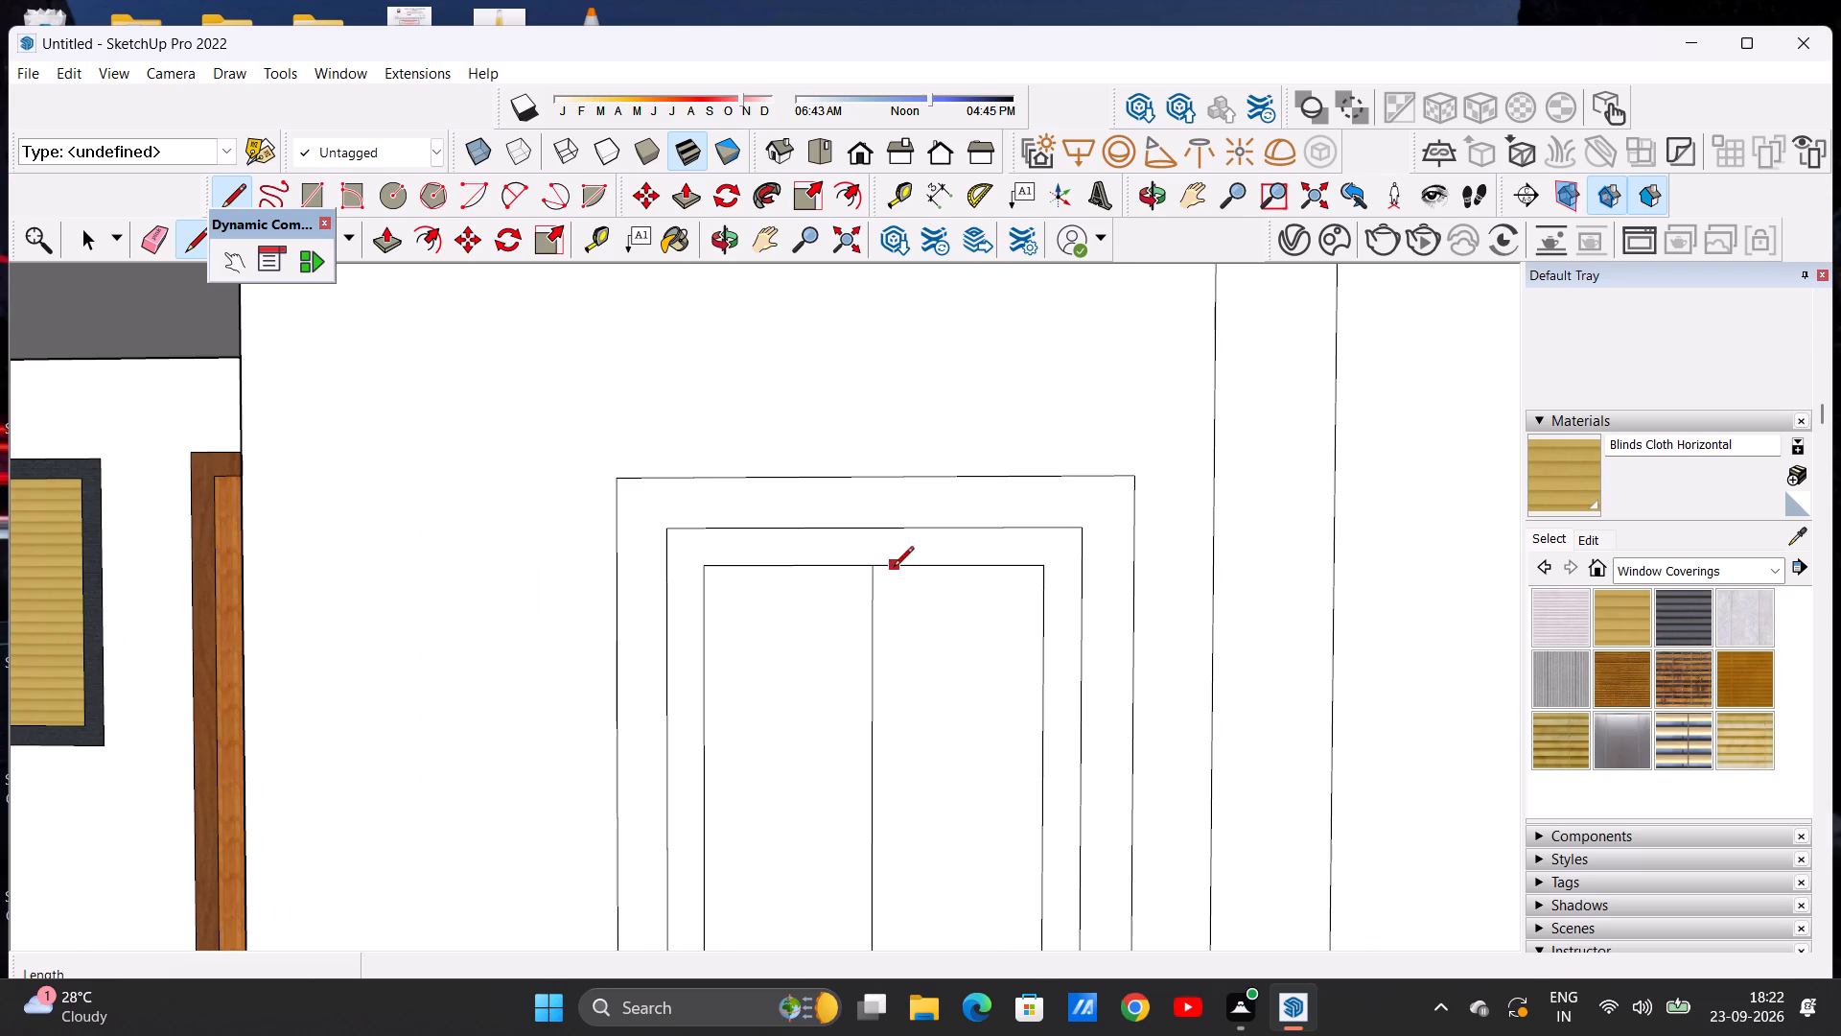
{"action": "left_click", "coordinate": [894, 568]}
{"action": "scroll", "coordinate": [910, 668], "scroll_direction": "down", "scroll_amount": 6}
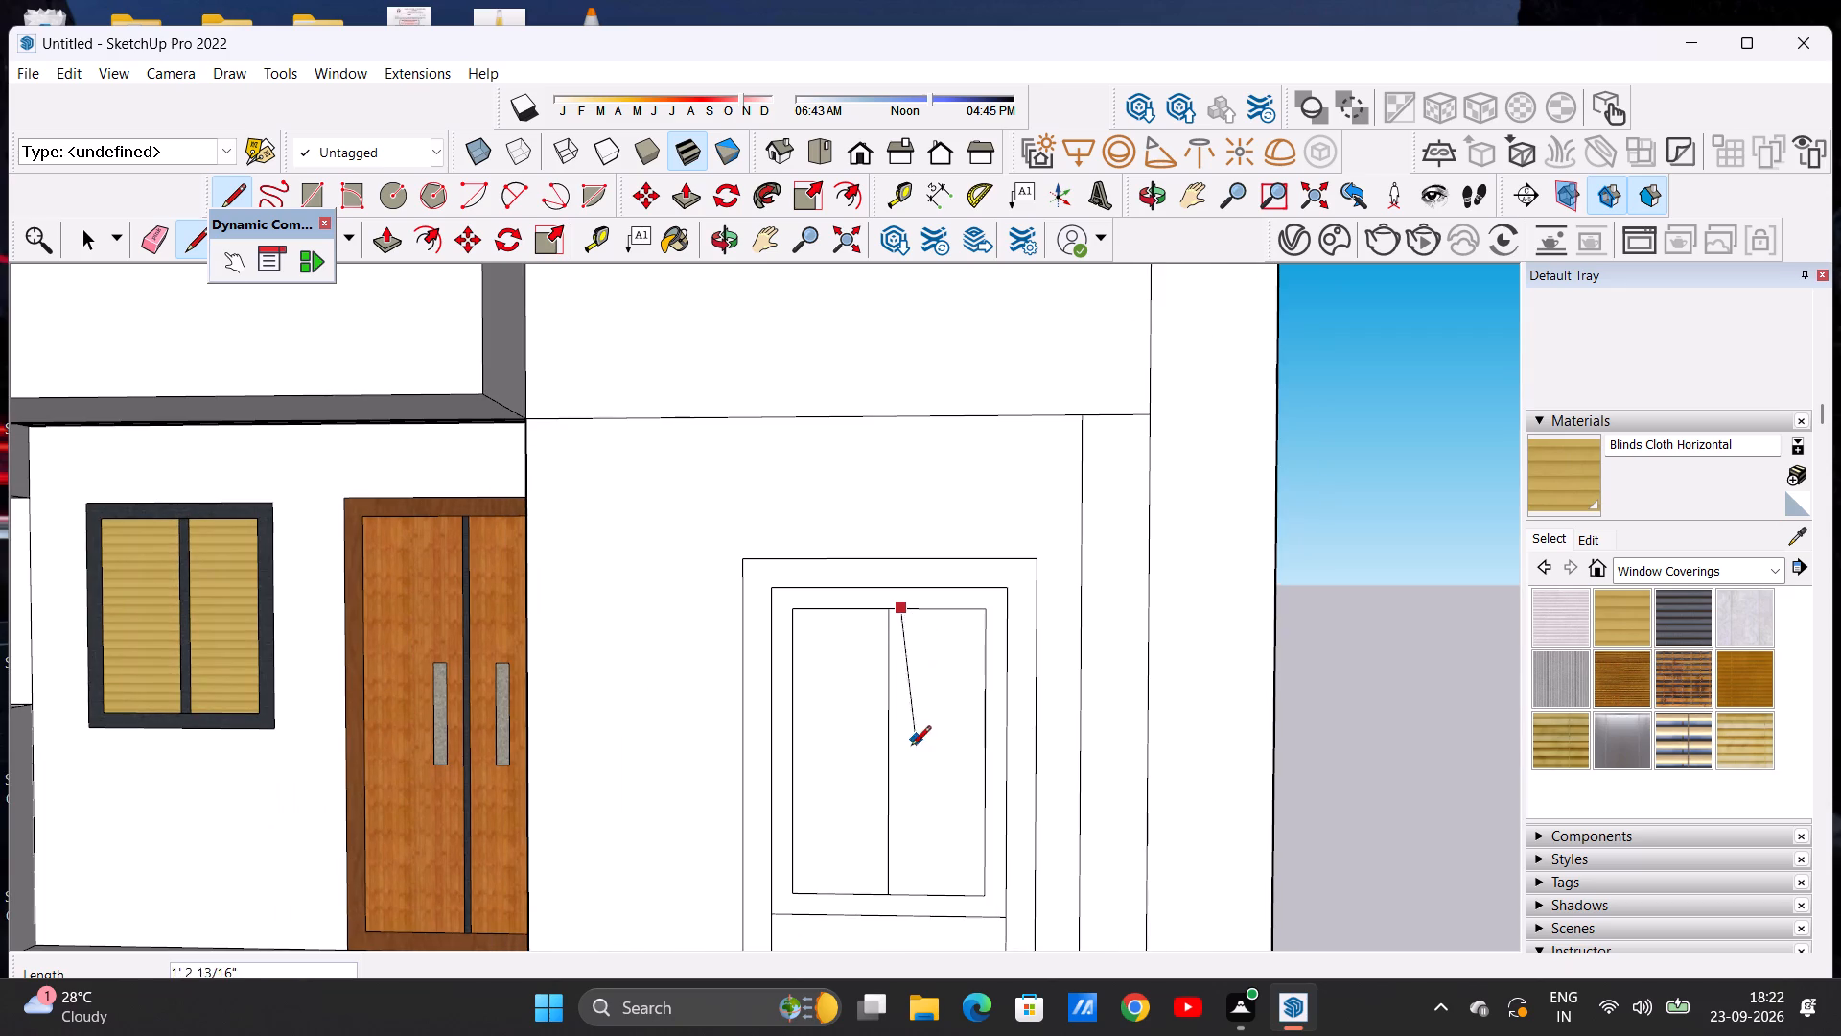
{"action": "left_click", "coordinate": [908, 903]}
{"action": "key", "text": "space"}
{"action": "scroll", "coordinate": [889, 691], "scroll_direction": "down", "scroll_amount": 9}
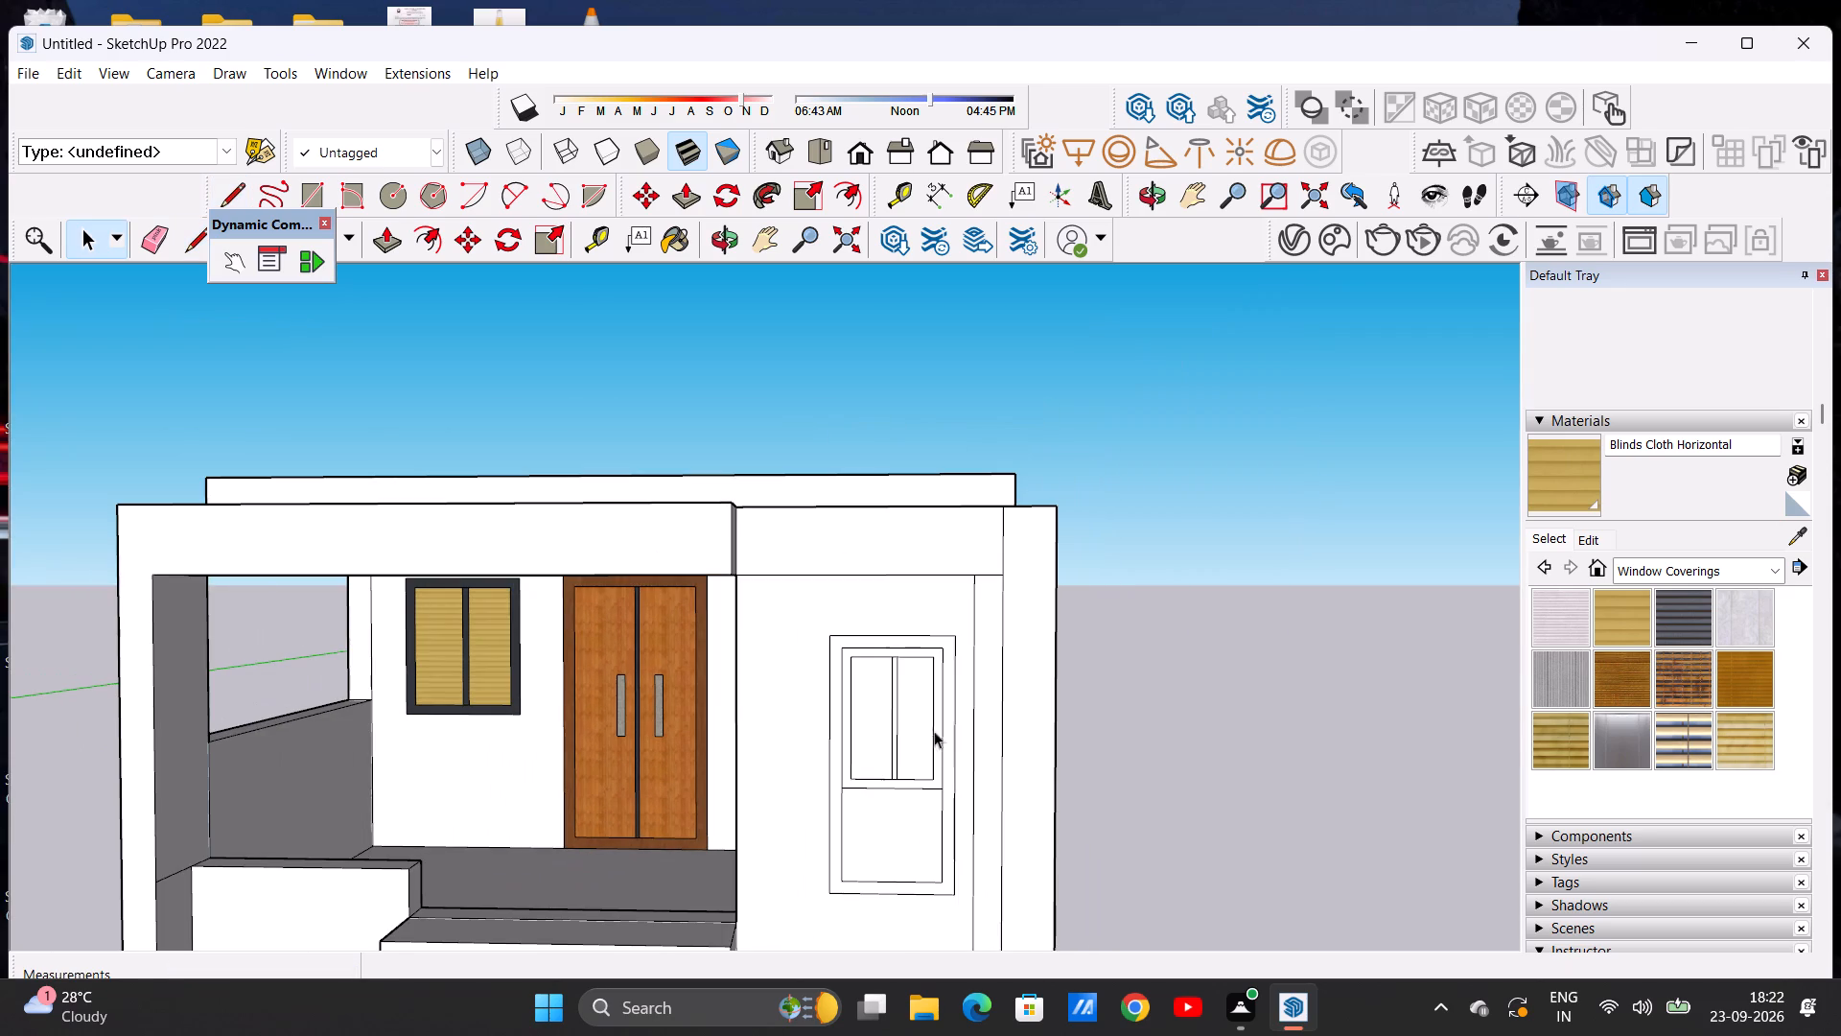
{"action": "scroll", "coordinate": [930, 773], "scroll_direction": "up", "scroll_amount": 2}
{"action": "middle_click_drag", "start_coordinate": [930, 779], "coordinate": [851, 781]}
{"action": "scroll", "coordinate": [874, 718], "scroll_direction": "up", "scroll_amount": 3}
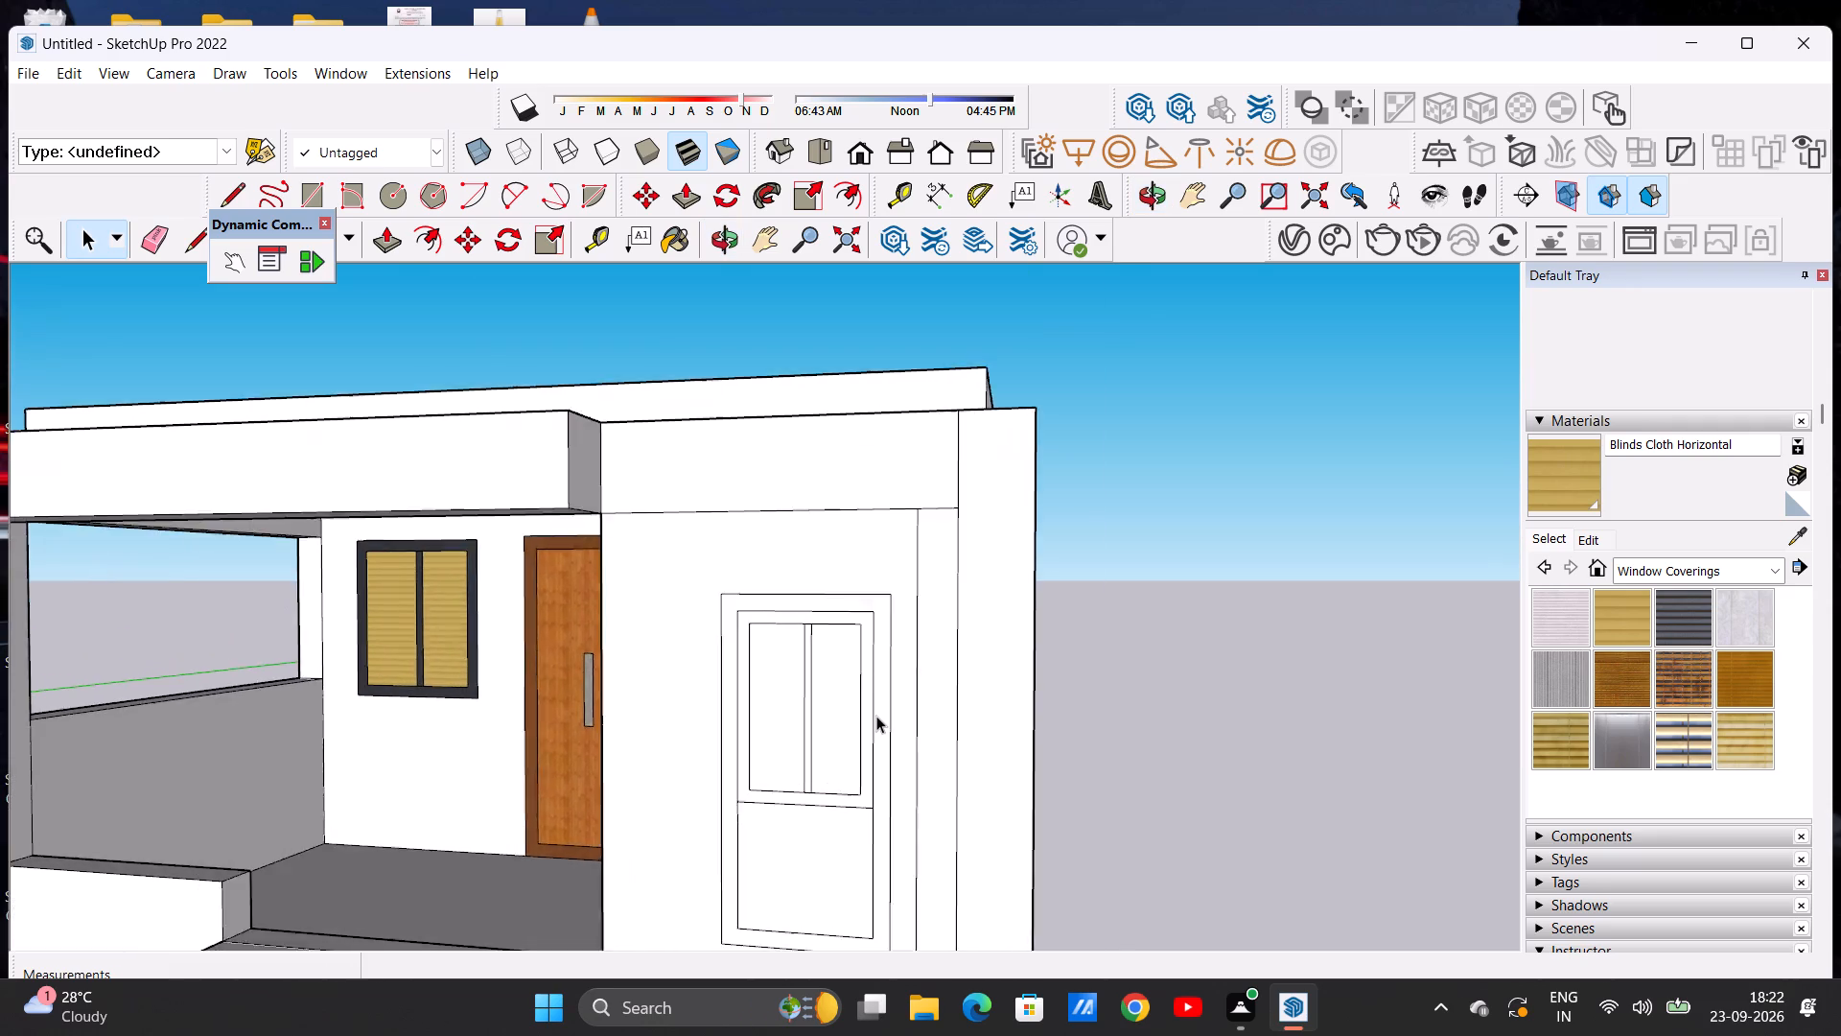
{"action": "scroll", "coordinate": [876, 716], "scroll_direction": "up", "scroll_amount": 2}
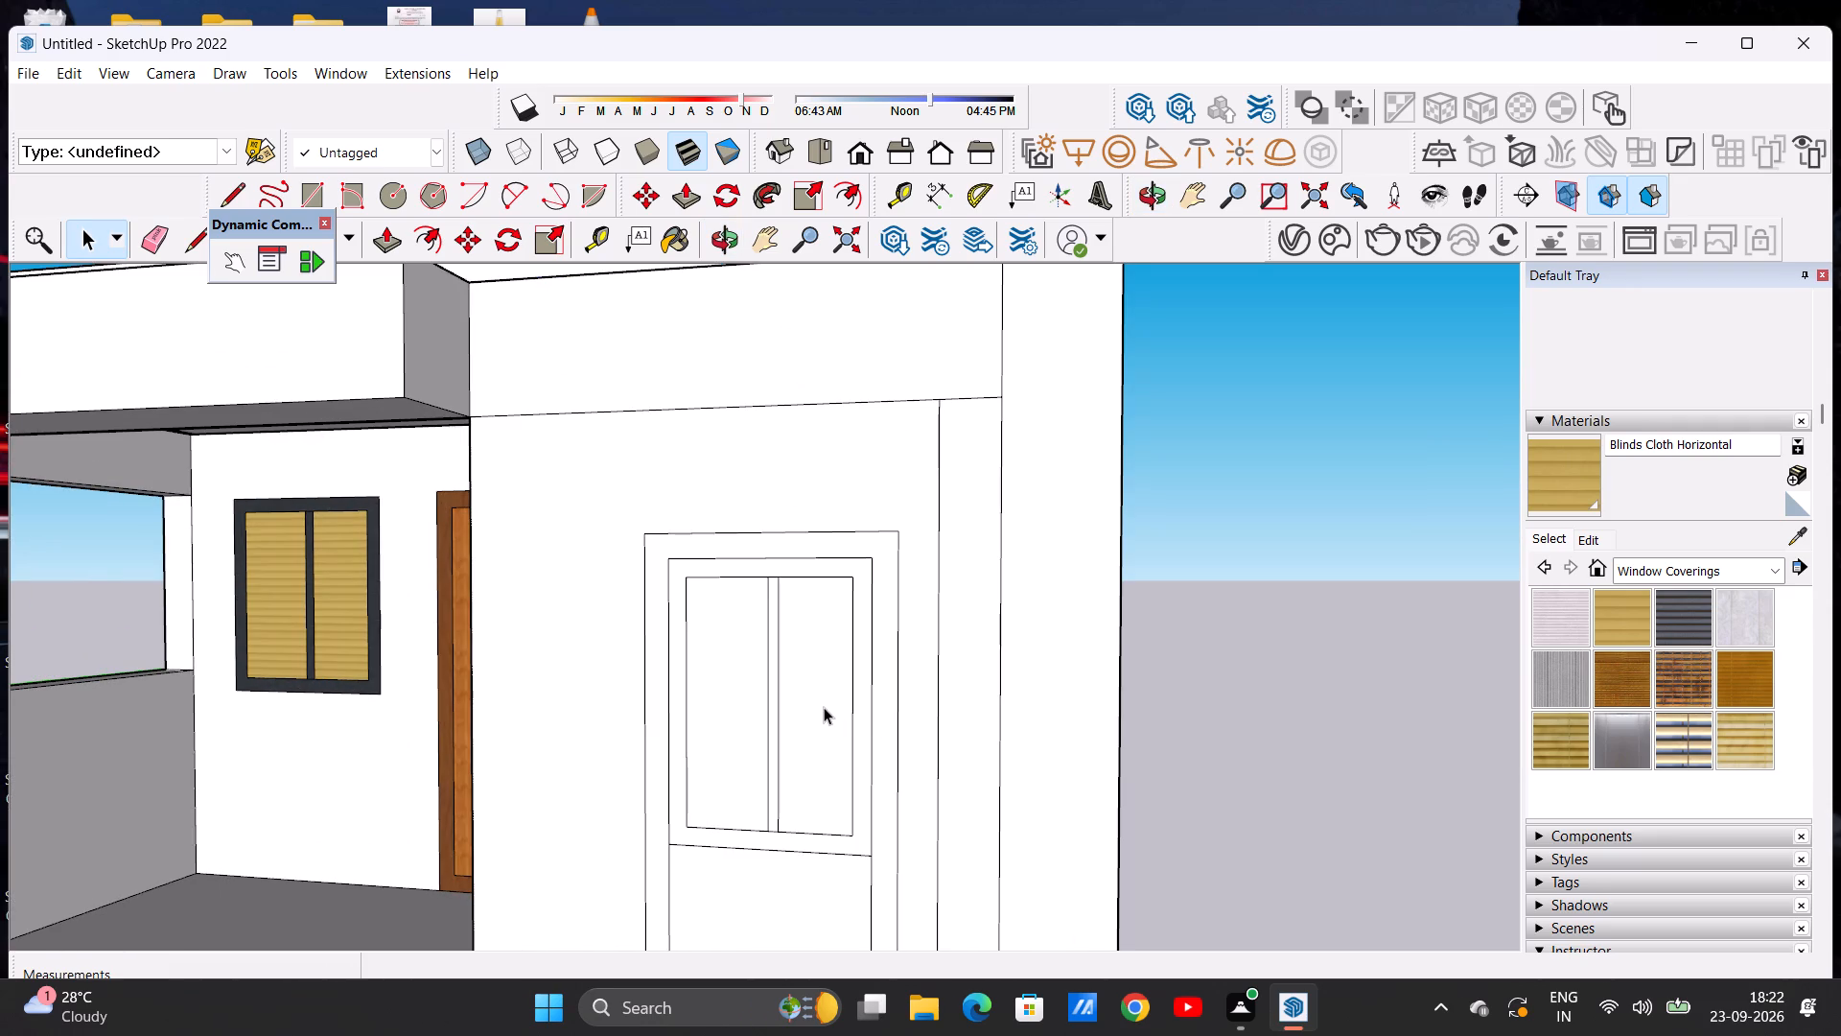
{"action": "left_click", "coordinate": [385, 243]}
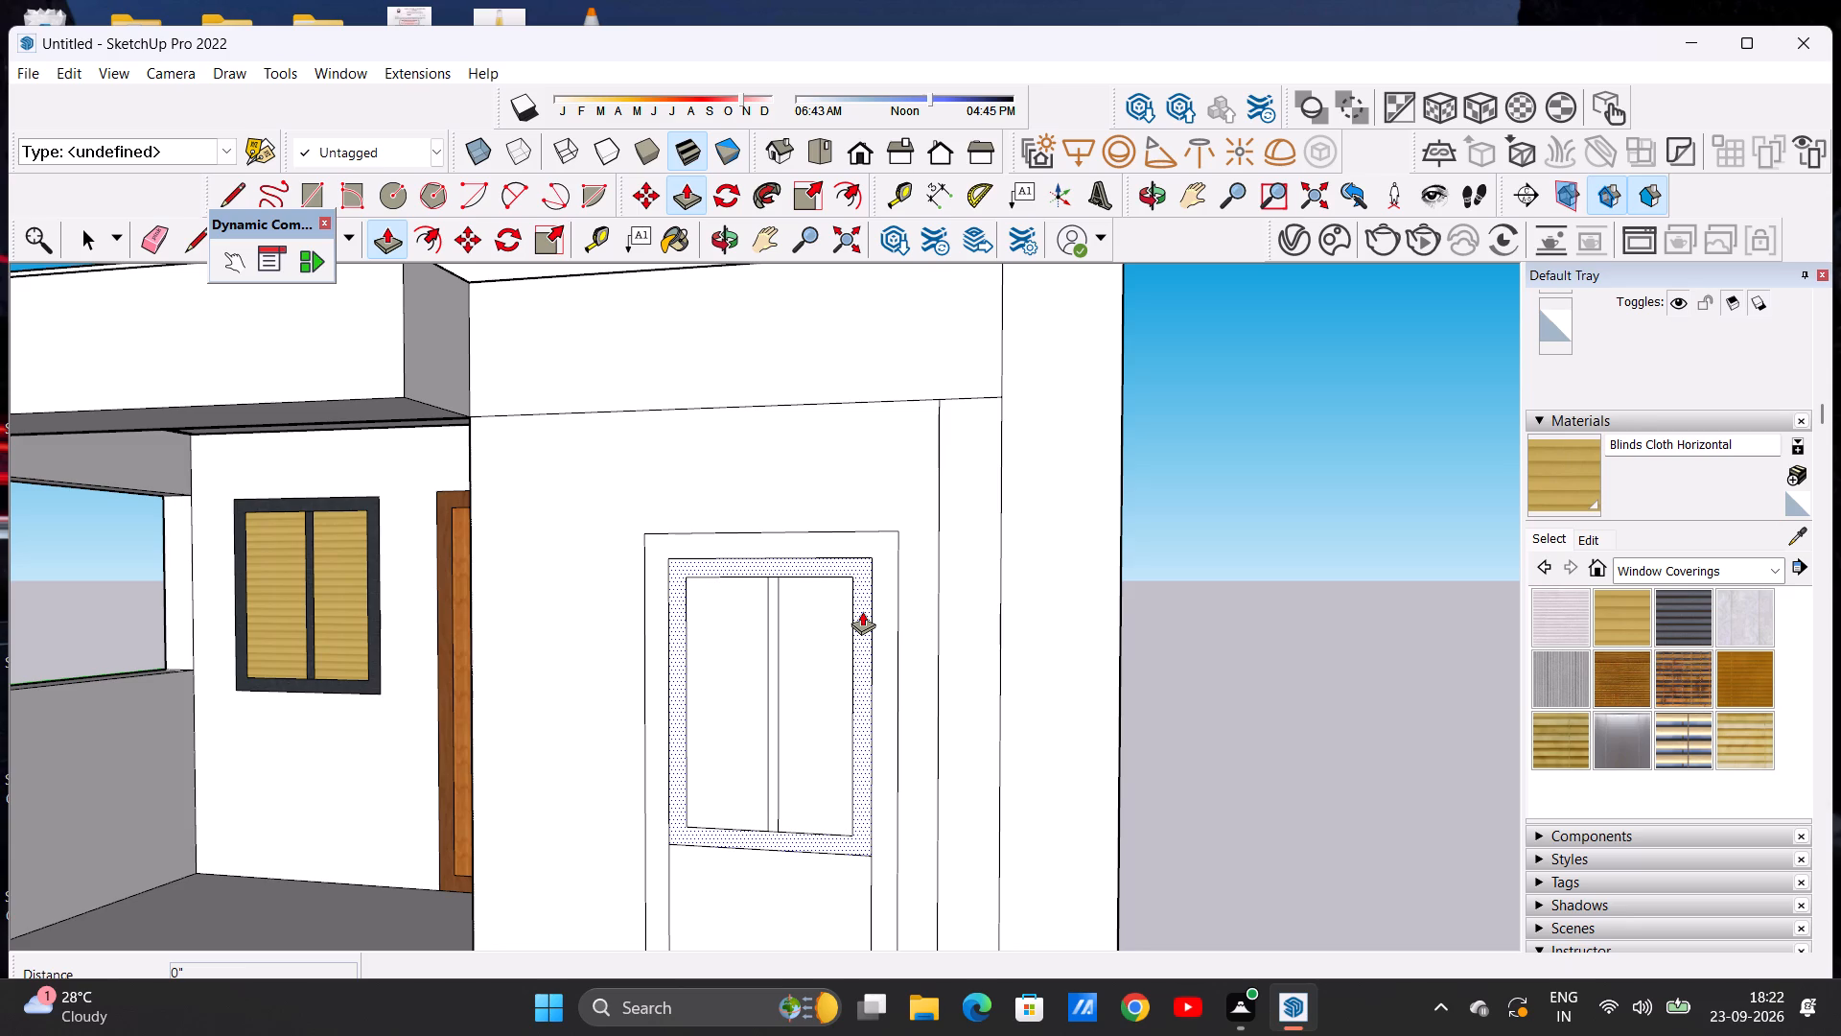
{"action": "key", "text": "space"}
Paint both upper panes on either side of the mullion with the Window Covering 02 material.
{"action": "scroll", "coordinate": [865, 598], "scroll_direction": "down", "scroll_amount": 7}
{"action": "middle_click_drag", "start_coordinate": [851, 691], "coordinate": [944, 709]}
{"action": "scroll", "coordinate": [930, 705], "scroll_direction": "up", "scroll_amount": 3}
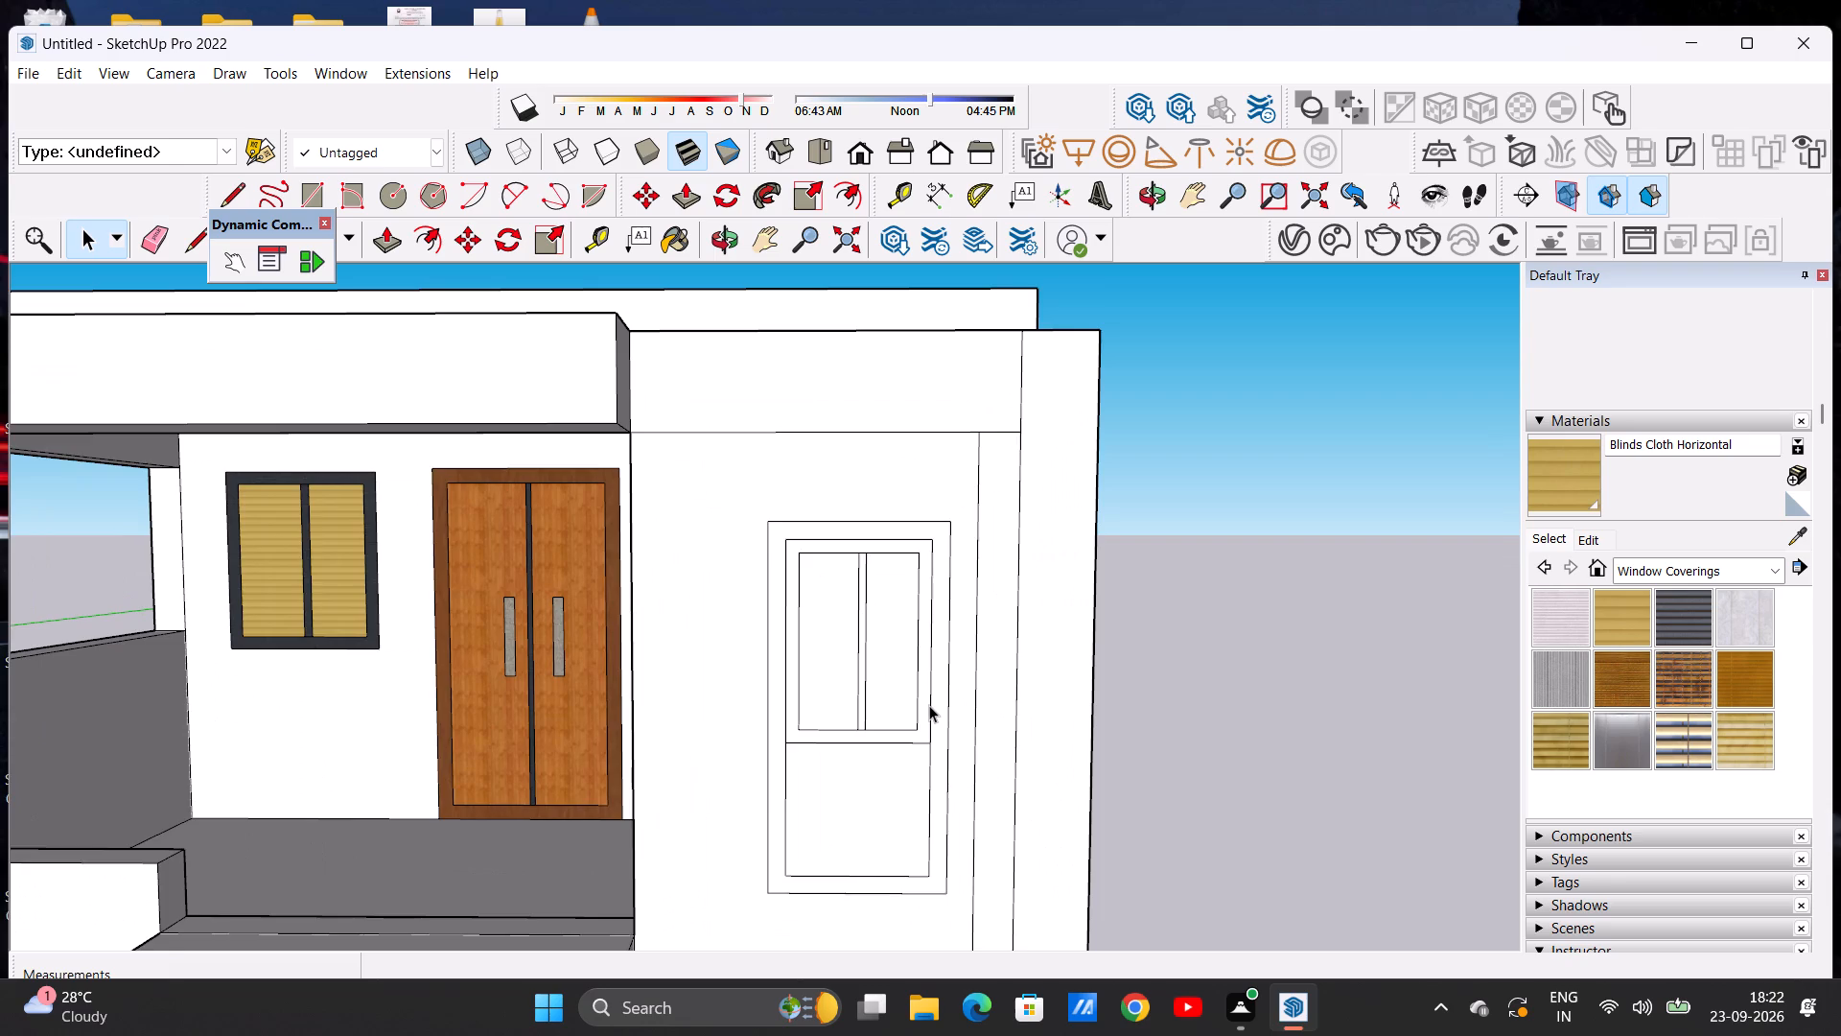
{"action": "scroll", "coordinate": [929, 705], "scroll_direction": "down", "scroll_amount": 3}
{"action": "scroll", "coordinate": [930, 685], "scroll_direction": "up", "scroll_amount": 2}
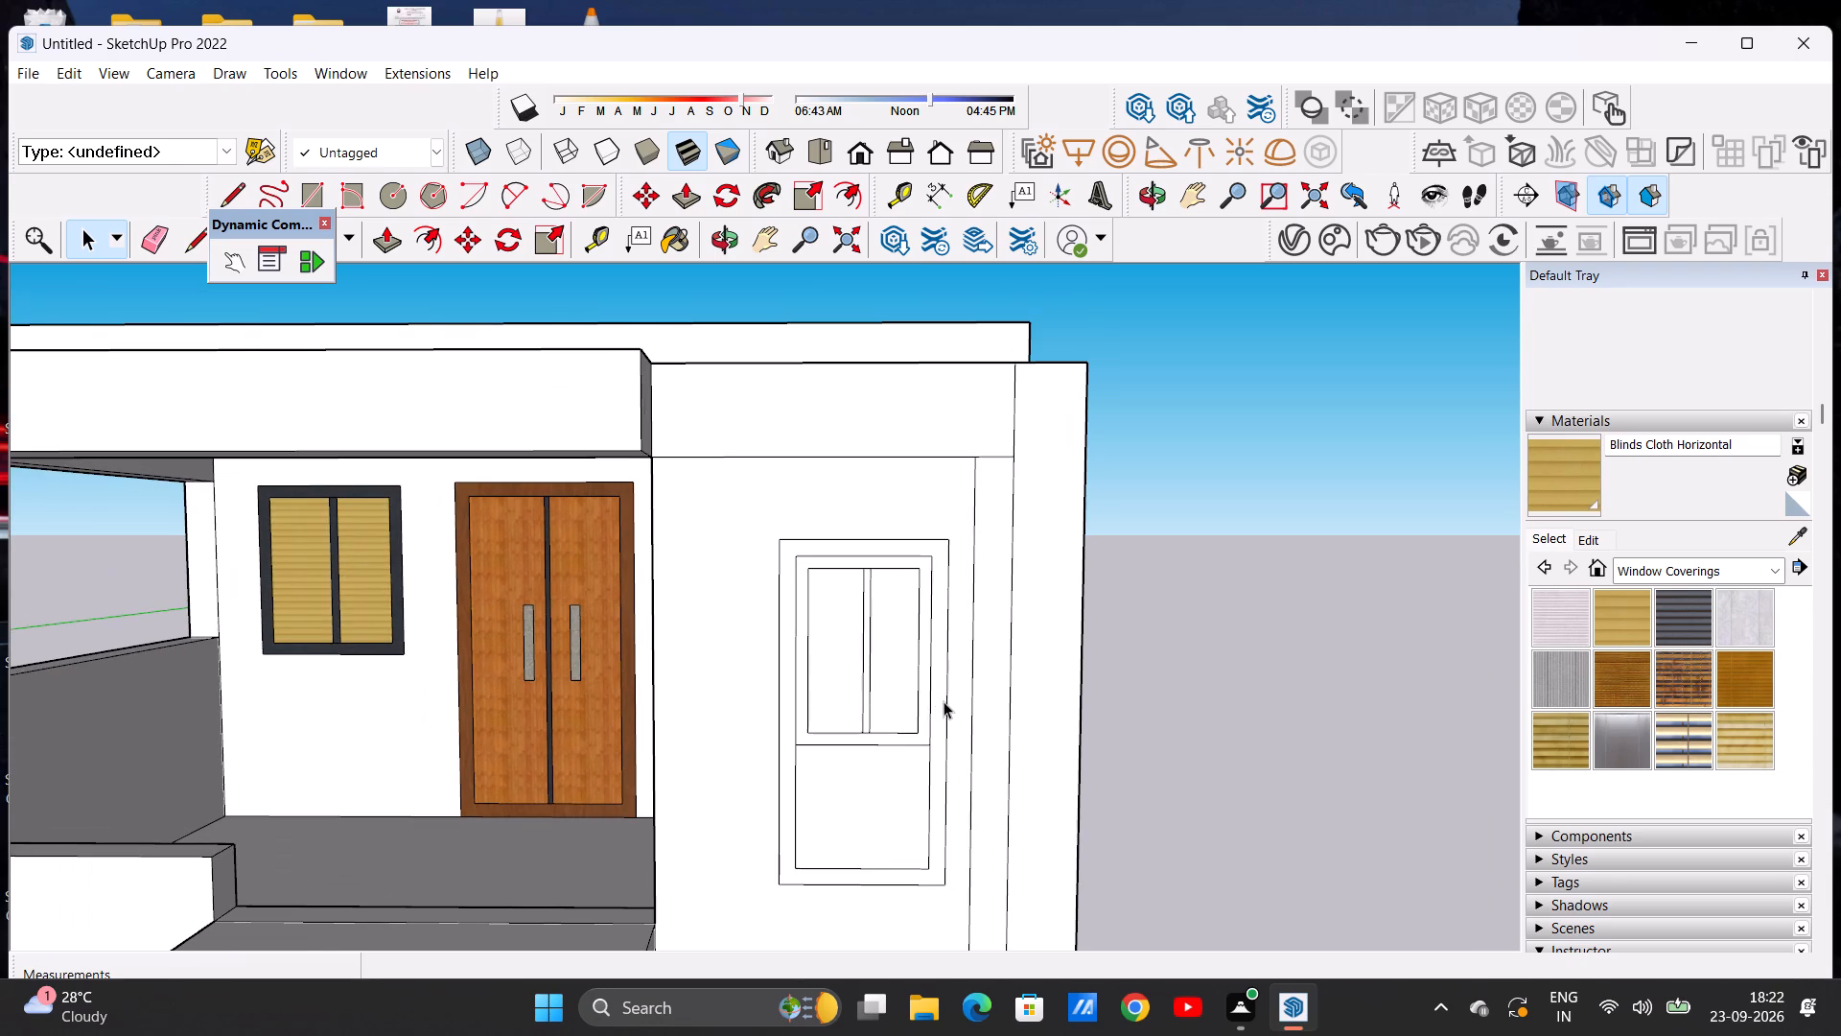
{"action": "scroll", "coordinate": [944, 701], "scroll_direction": "up", "scroll_amount": 1}
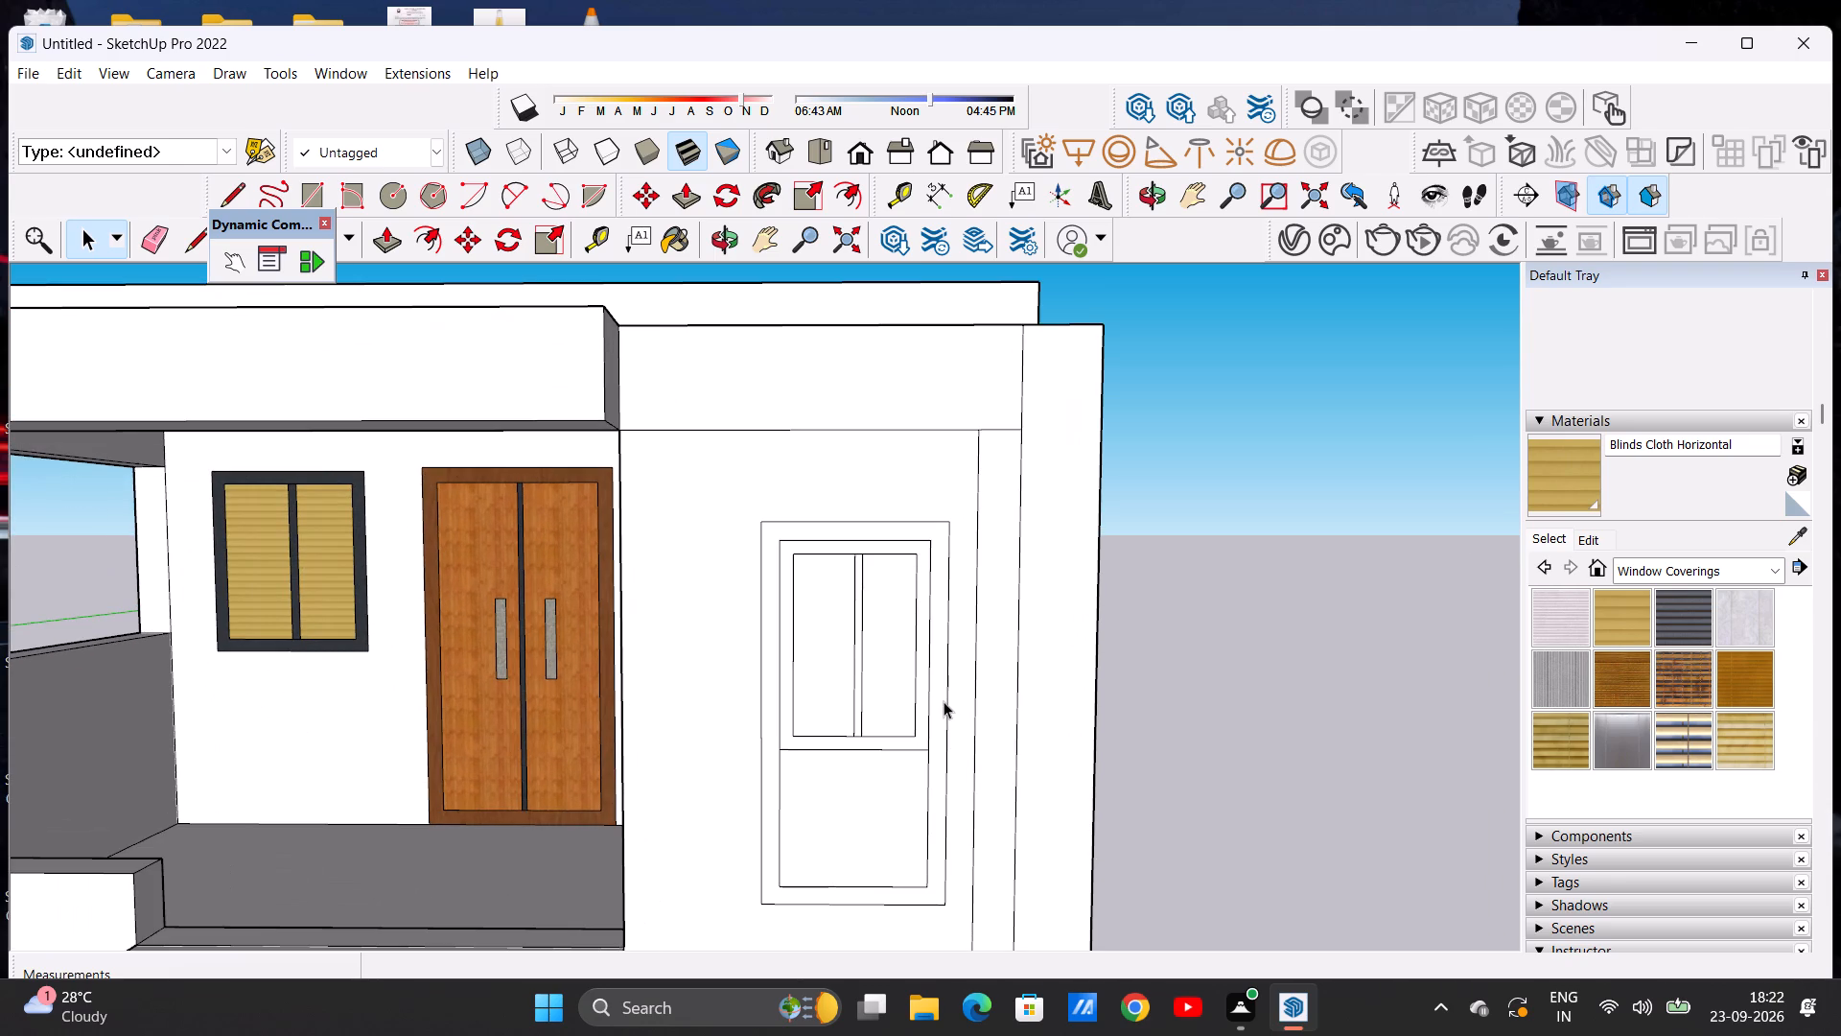
{"action": "scroll", "coordinate": [1726, 724], "scroll_direction": "down", "scroll_amount": 2}
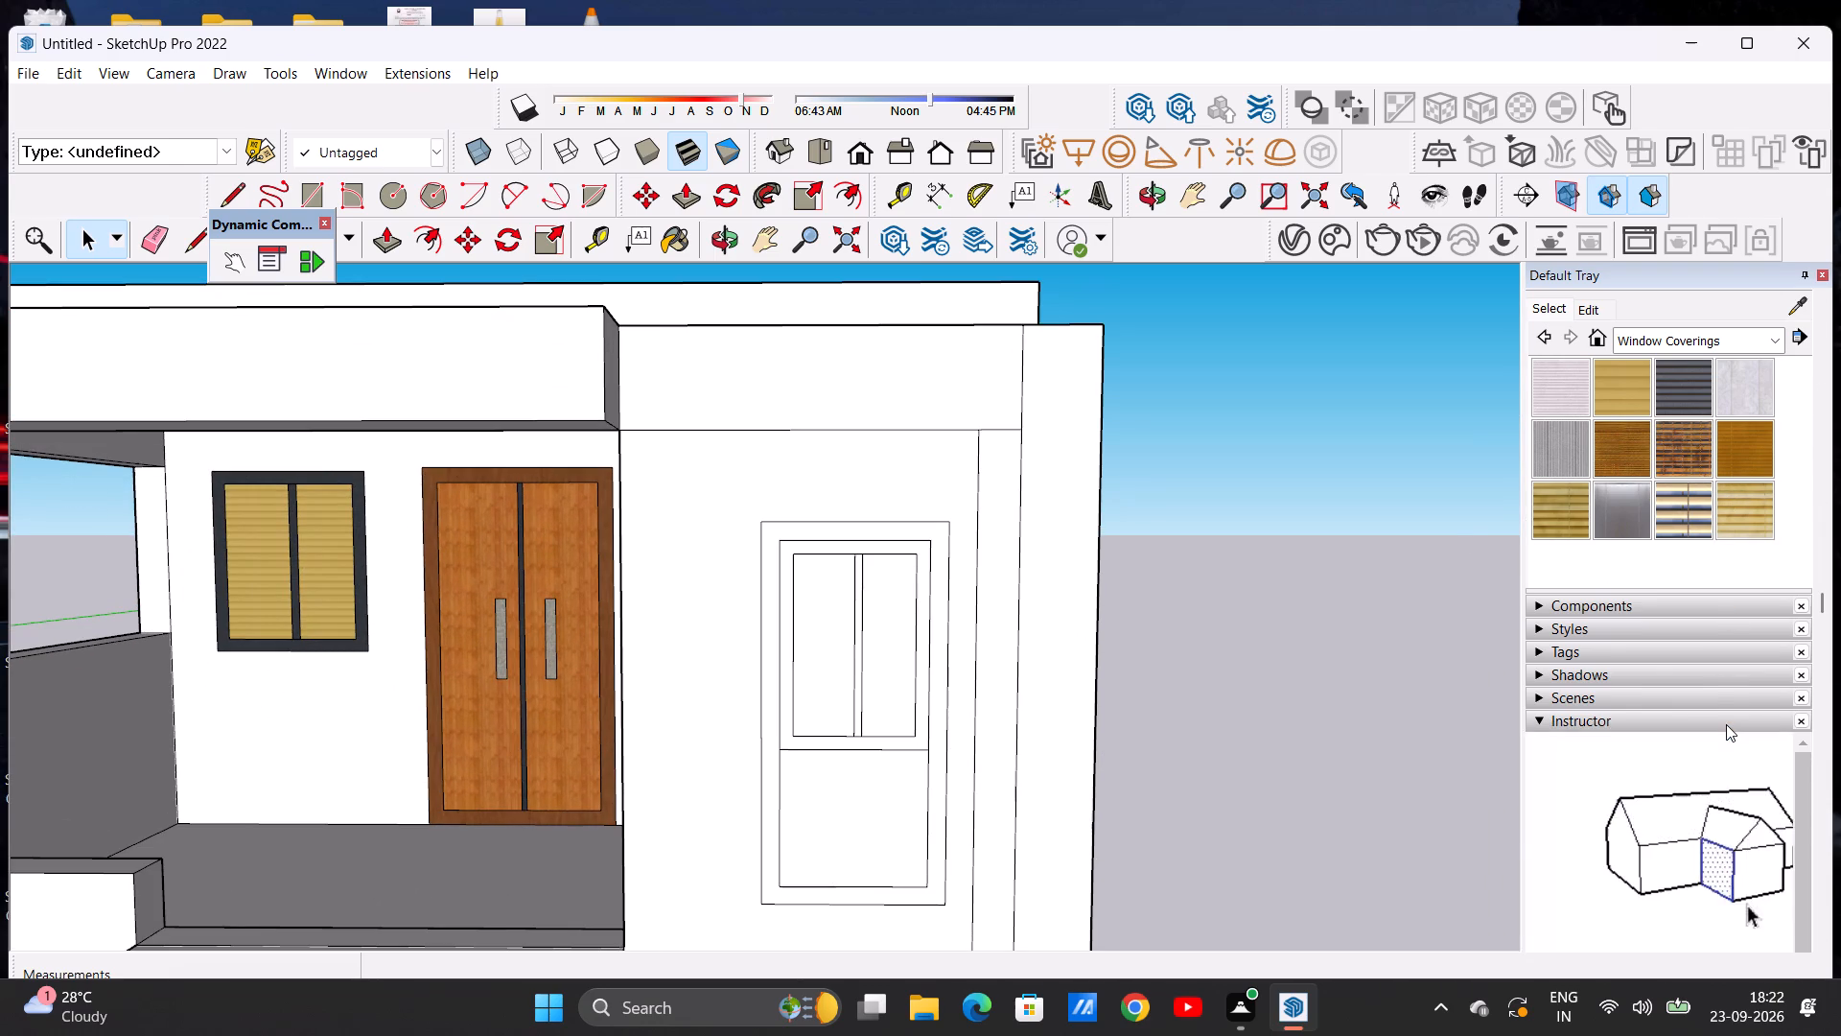
{"action": "scroll", "coordinate": [1726, 724], "scroll_direction": "up", "scroll_amount": 1}
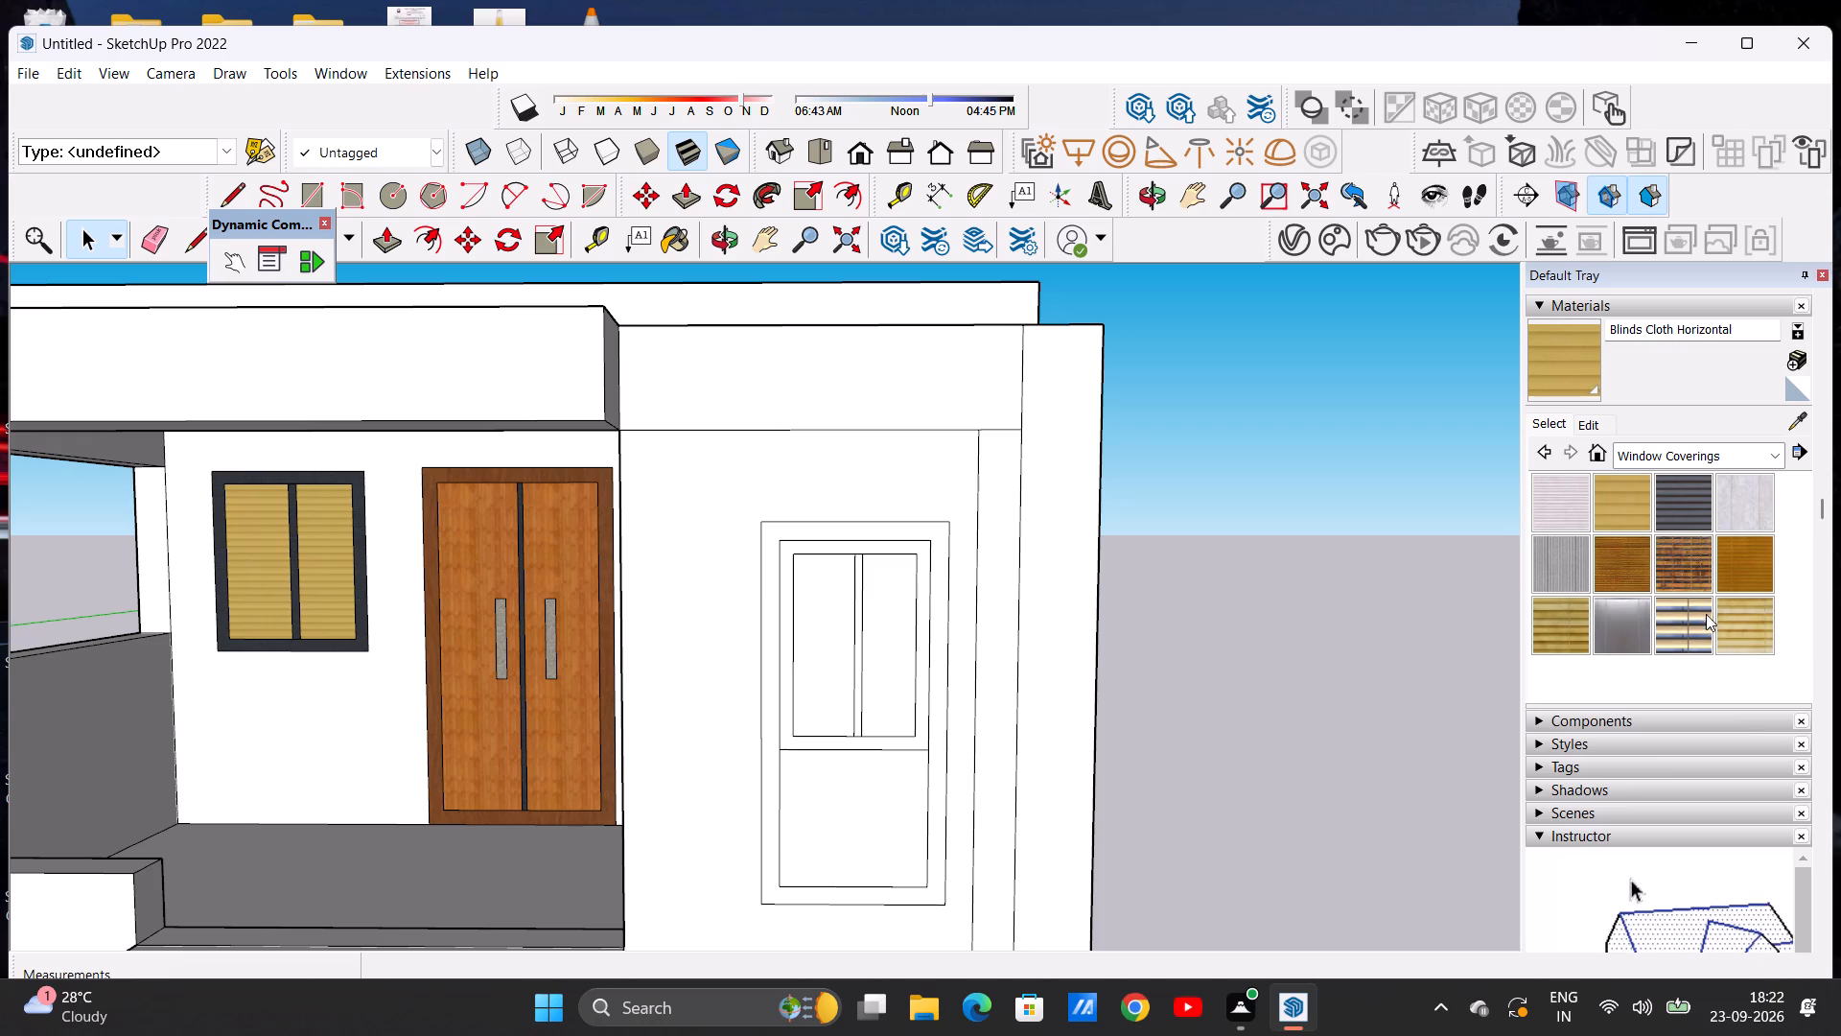
{"action": "left_click", "coordinate": [1754, 614]}
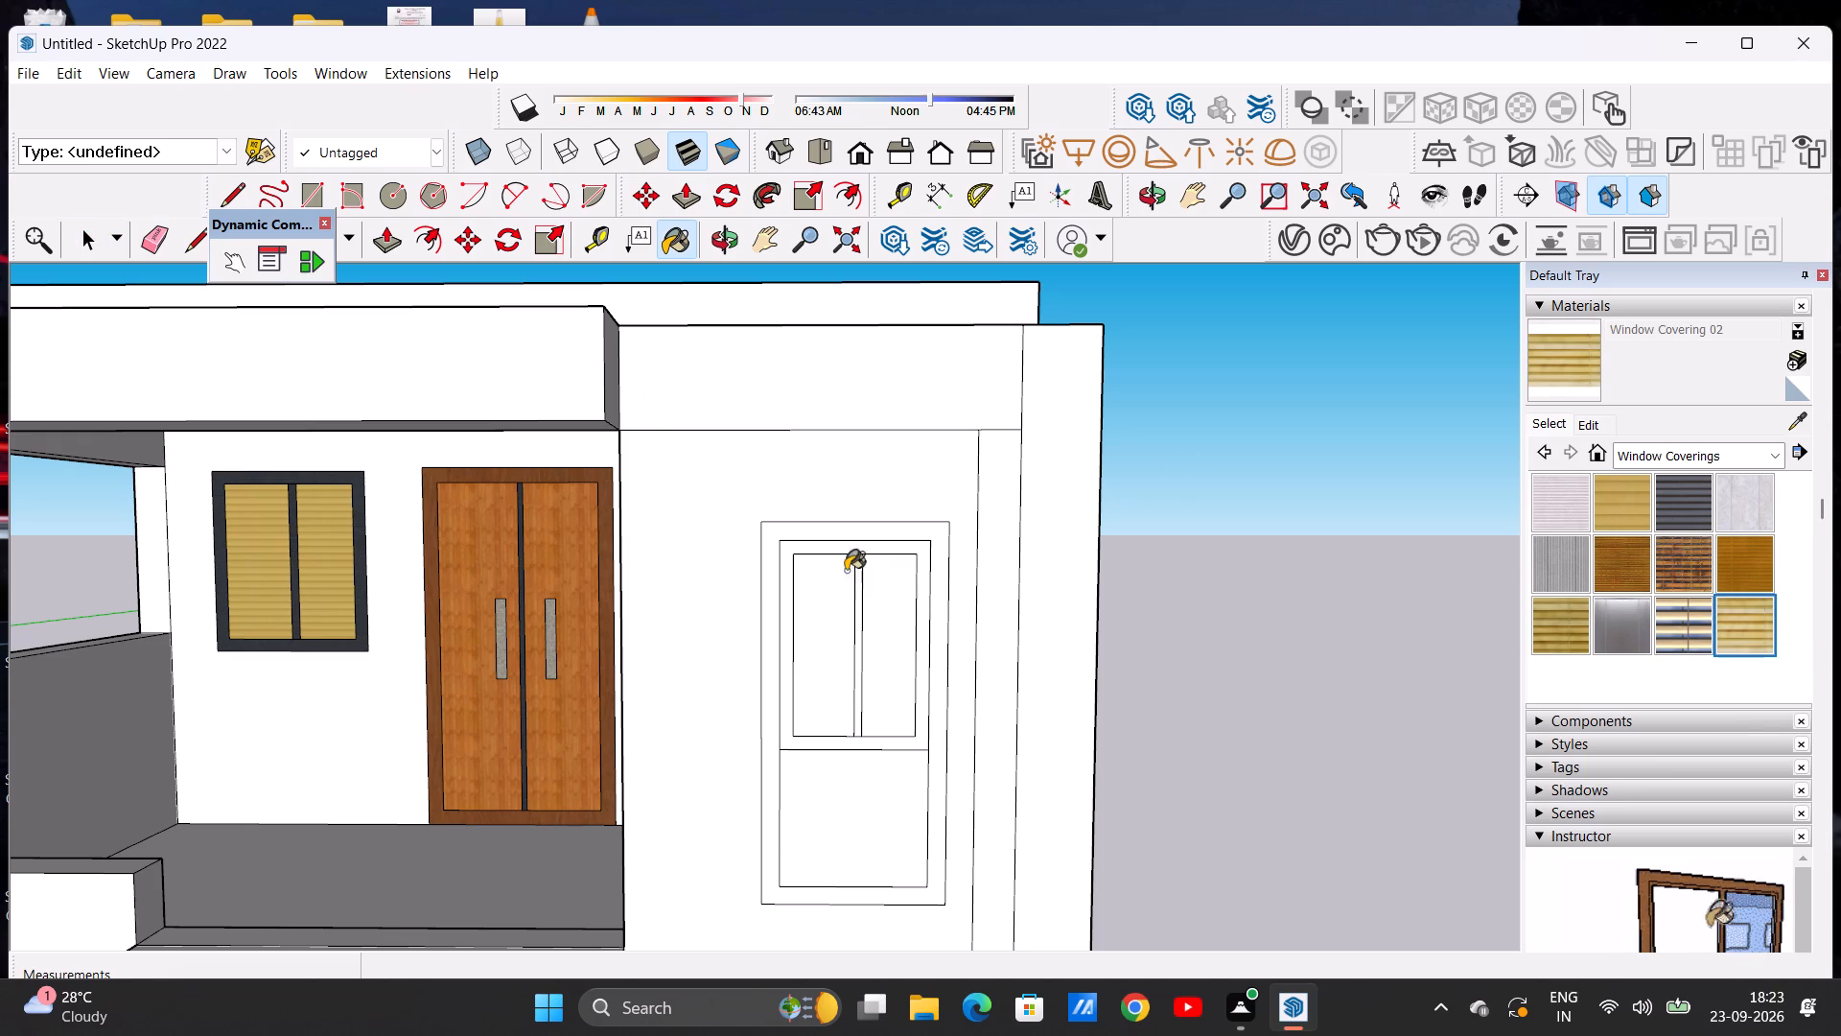
{"action": "left_click", "coordinate": [825, 614]}
{"action": "left_click", "coordinate": [886, 628]}
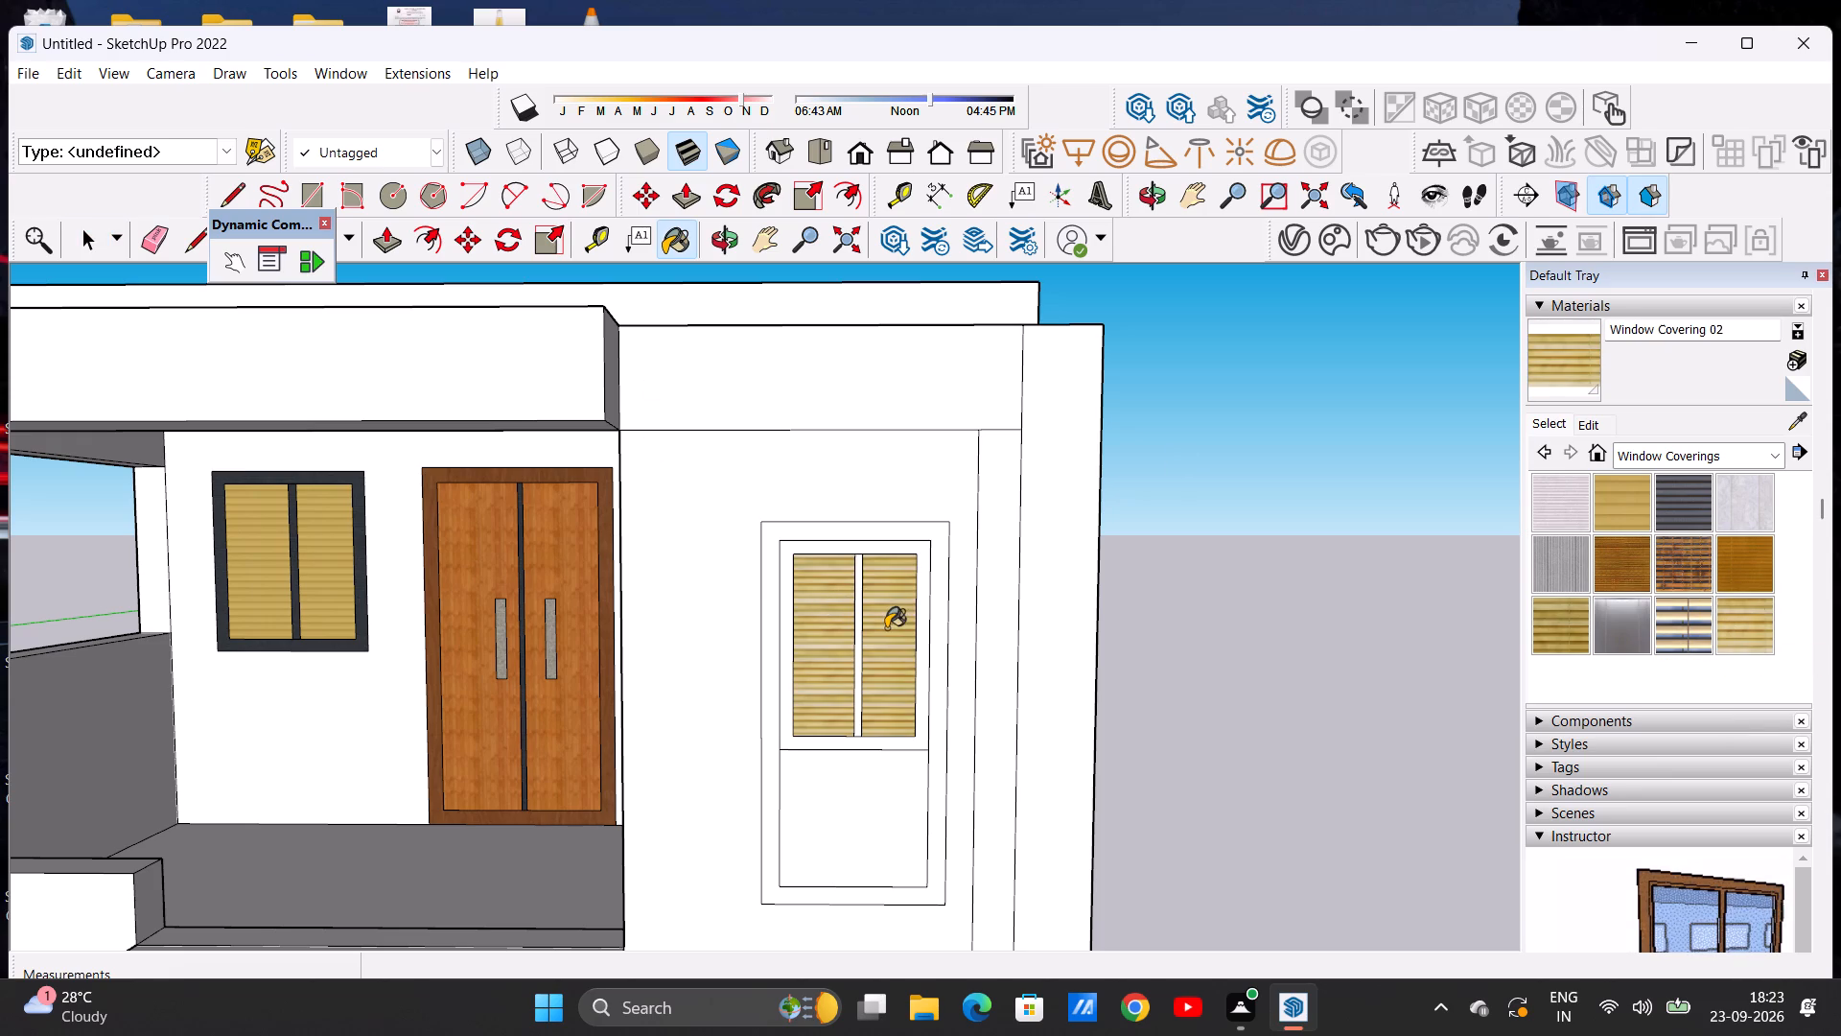
Paint the tall window's upper sash frame and its central mullion with the Wood Veneer 01 material from the Wood collection.
{"action": "scroll", "coordinate": [883, 671], "scroll_direction": "up", "scroll_amount": 3}
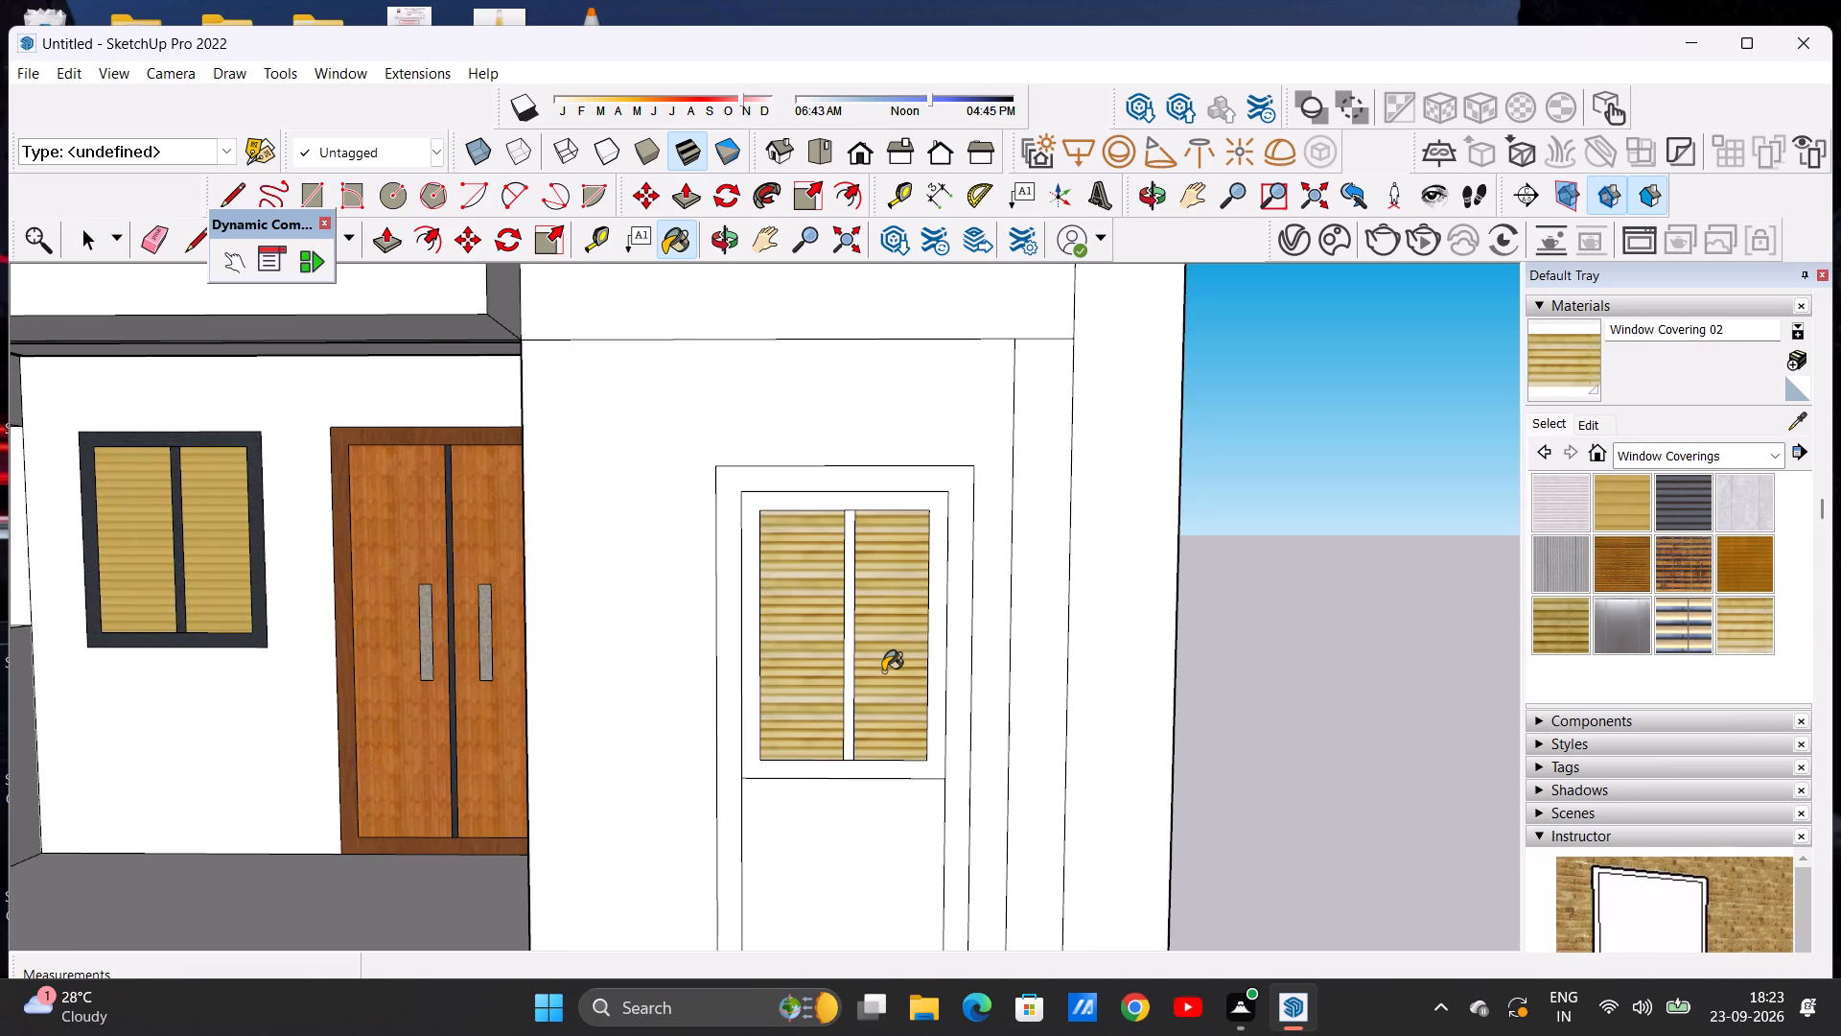
{"action": "scroll", "coordinate": [879, 671], "scroll_direction": "up", "scroll_amount": 2}
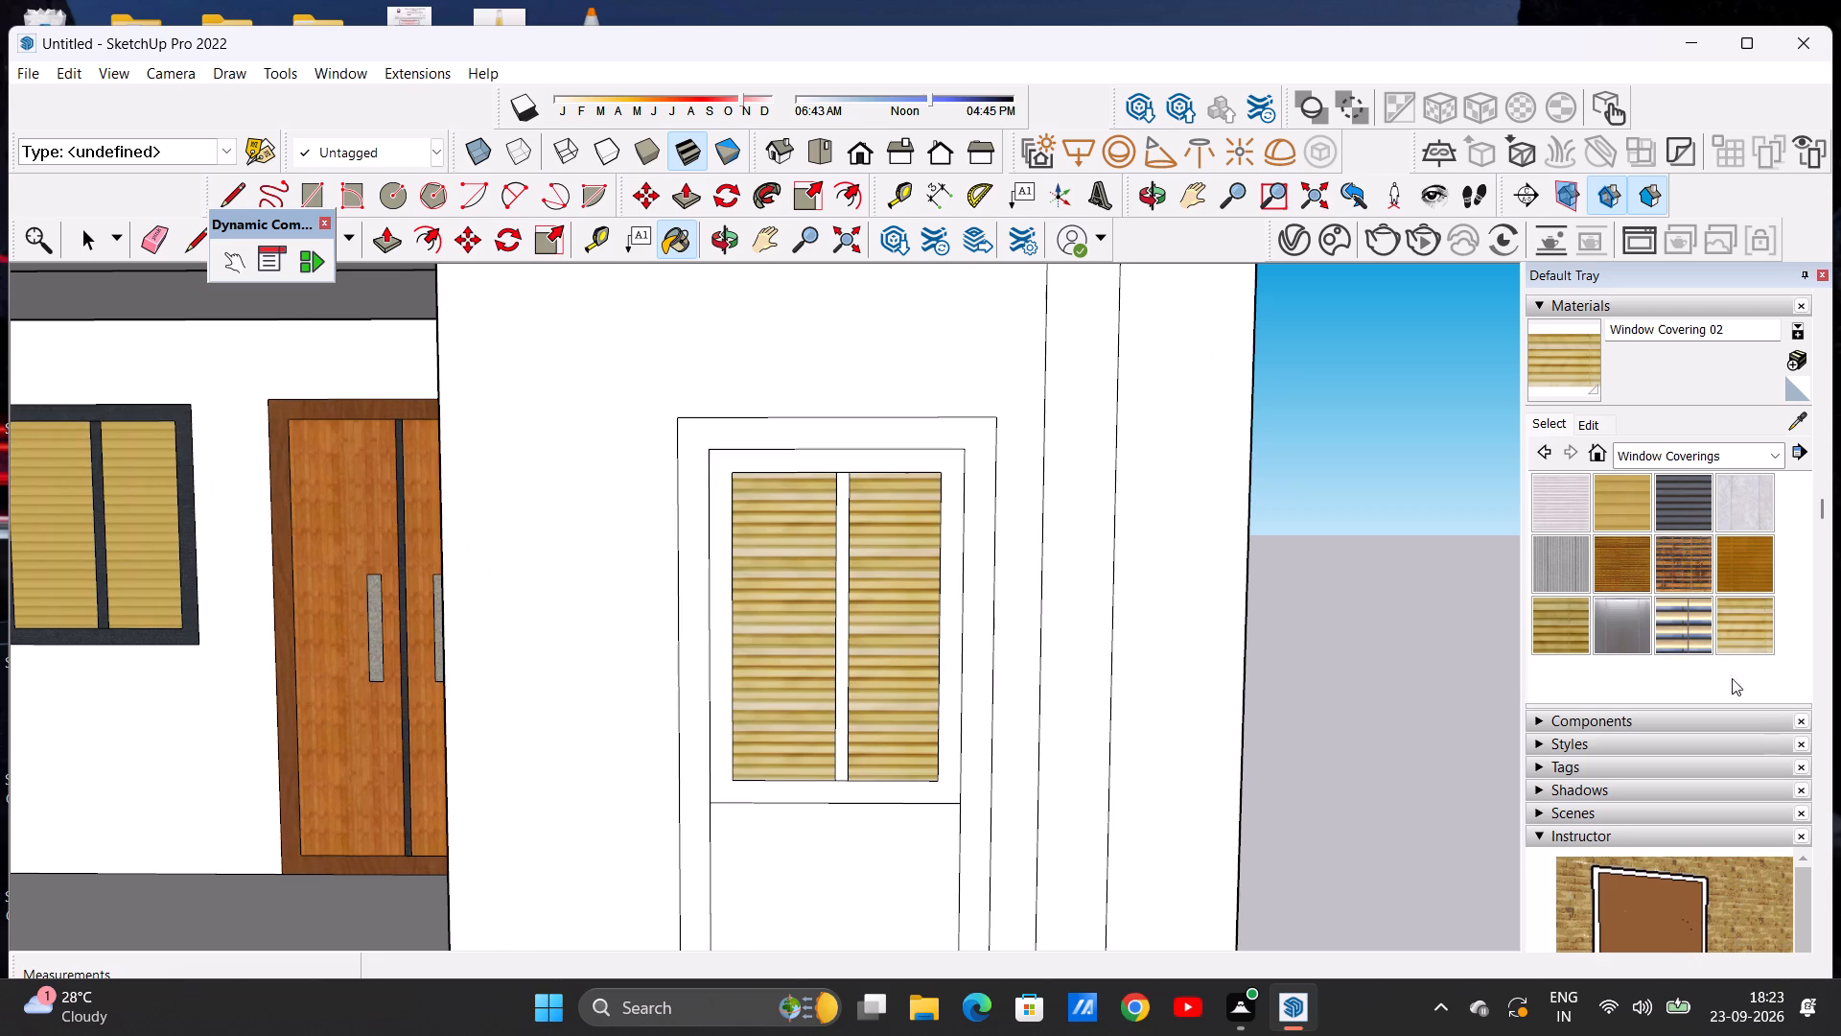
{"action": "scroll", "coordinate": [1783, 1031], "scroll_direction": "down", "scroll_amount": 2}
{"action": "scroll", "coordinate": [1710, 944], "scroll_direction": "down", "scroll_amount": 2}
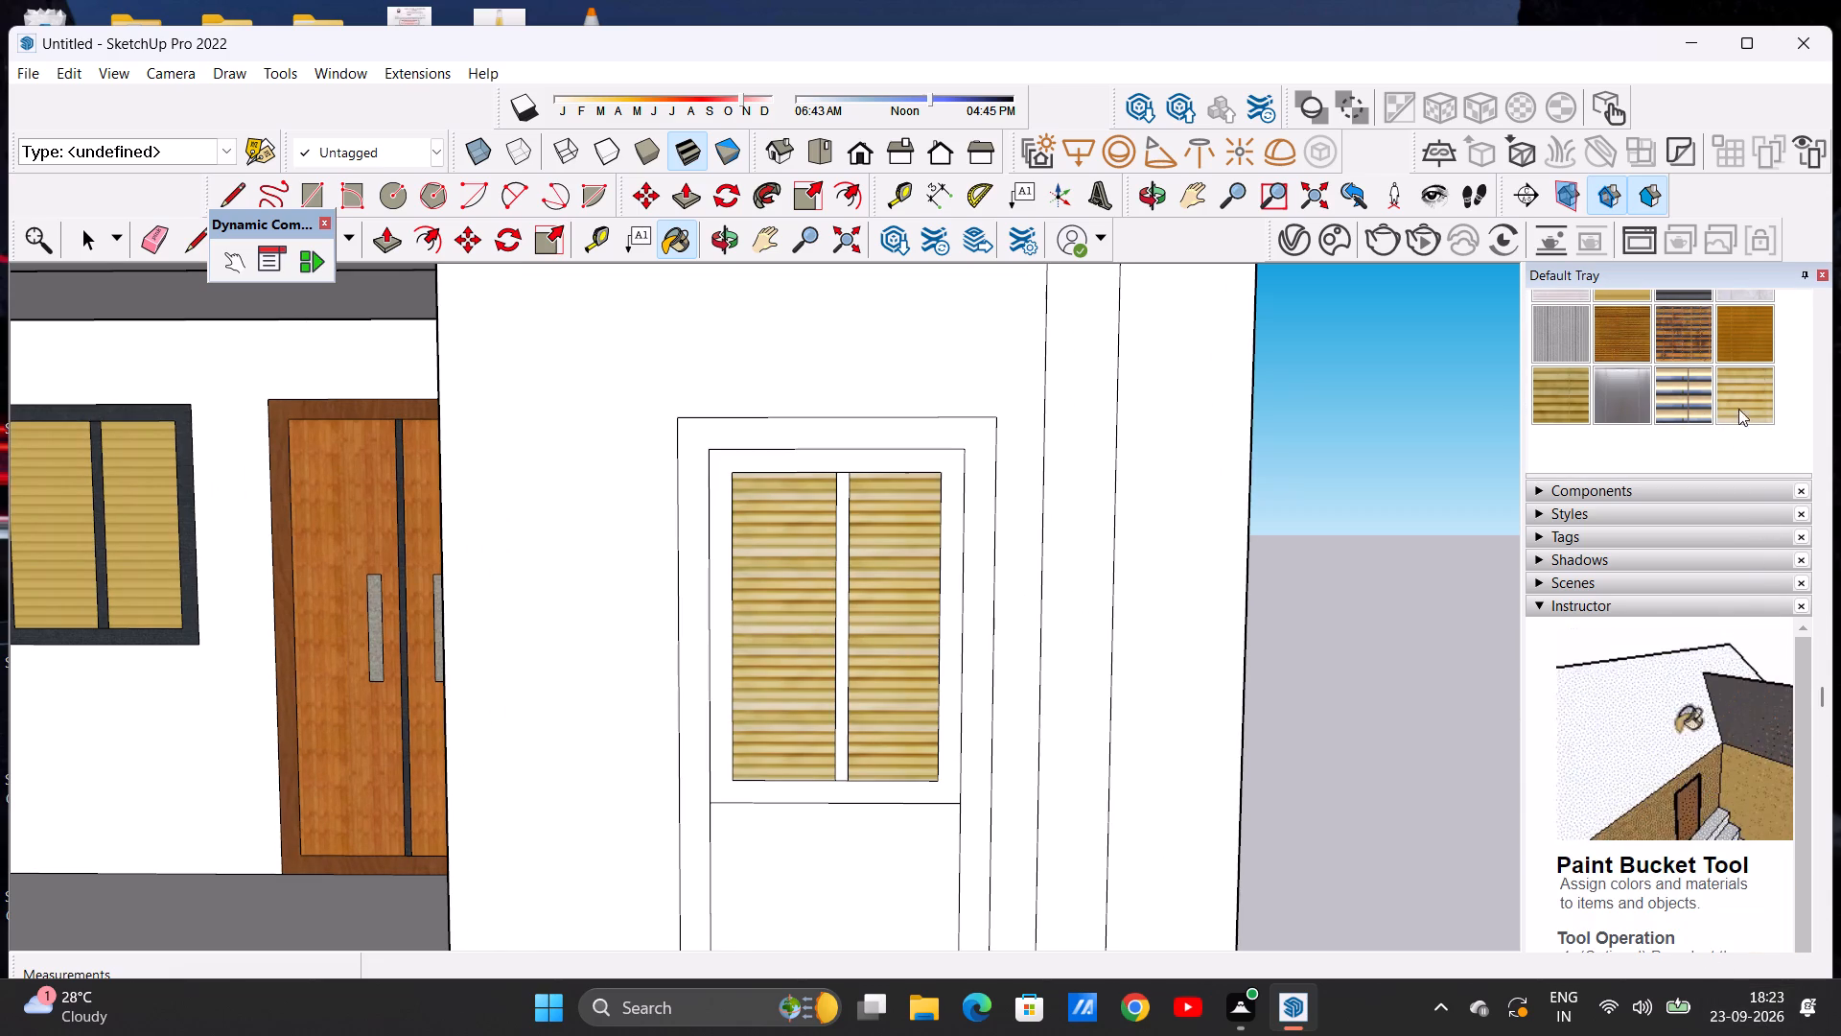
{"action": "scroll", "coordinate": [1735, 907], "scroll_direction": "down", "scroll_amount": 2}
{"action": "scroll", "coordinate": [1721, 891], "scroll_direction": "up", "scroll_amount": 7}
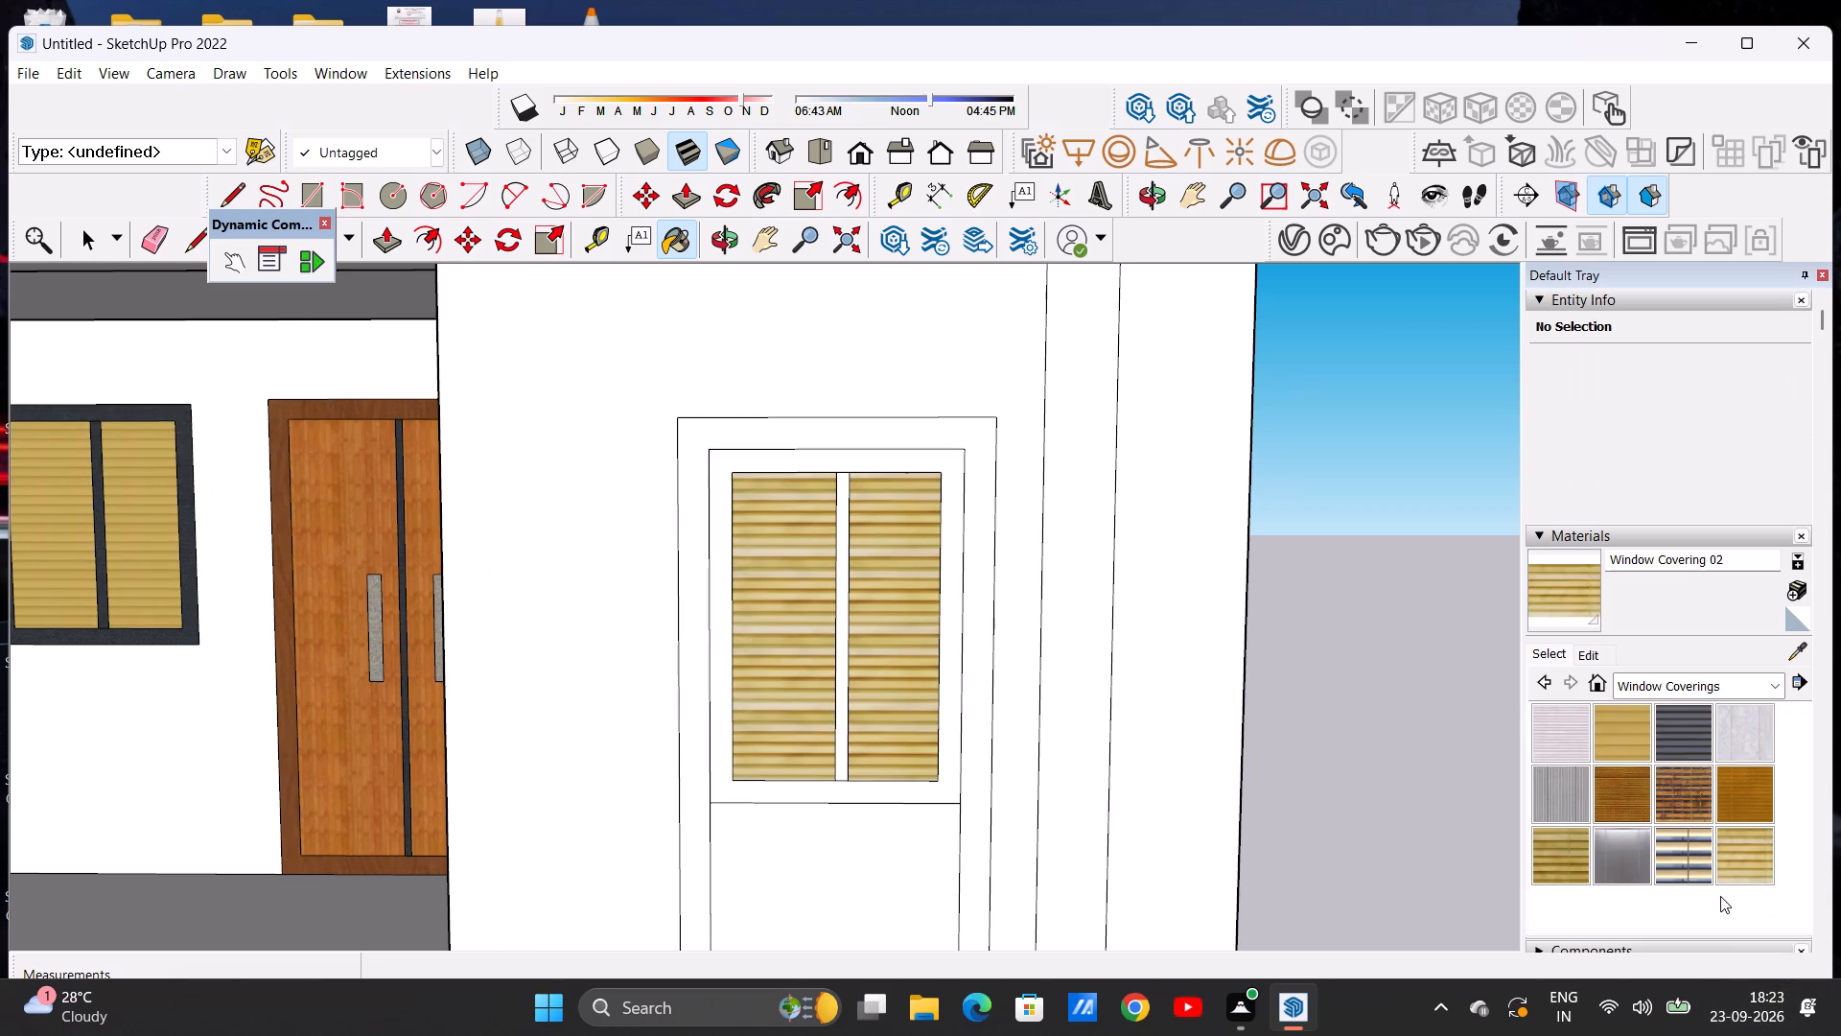
{"action": "left_click", "coordinate": [1772, 685]}
{"action": "left_click", "coordinate": [1749, 1008]}
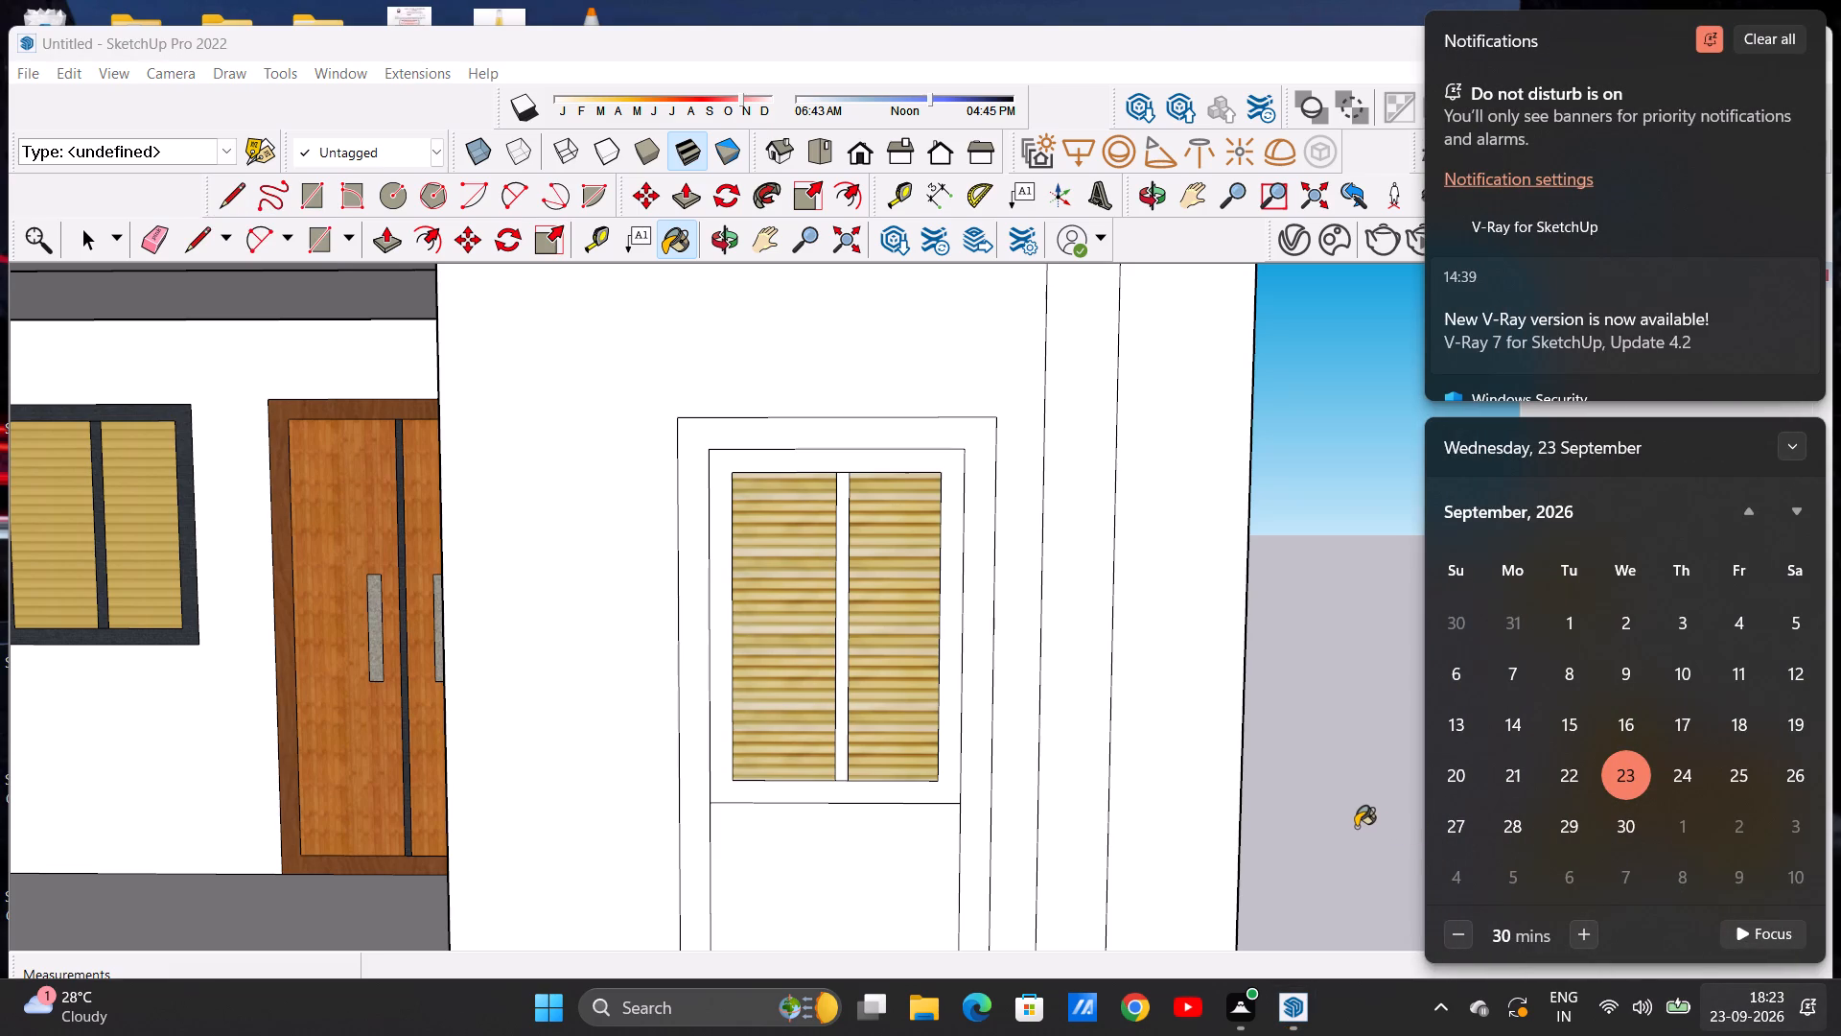
{"action": "left_click", "coordinate": [1356, 827]}
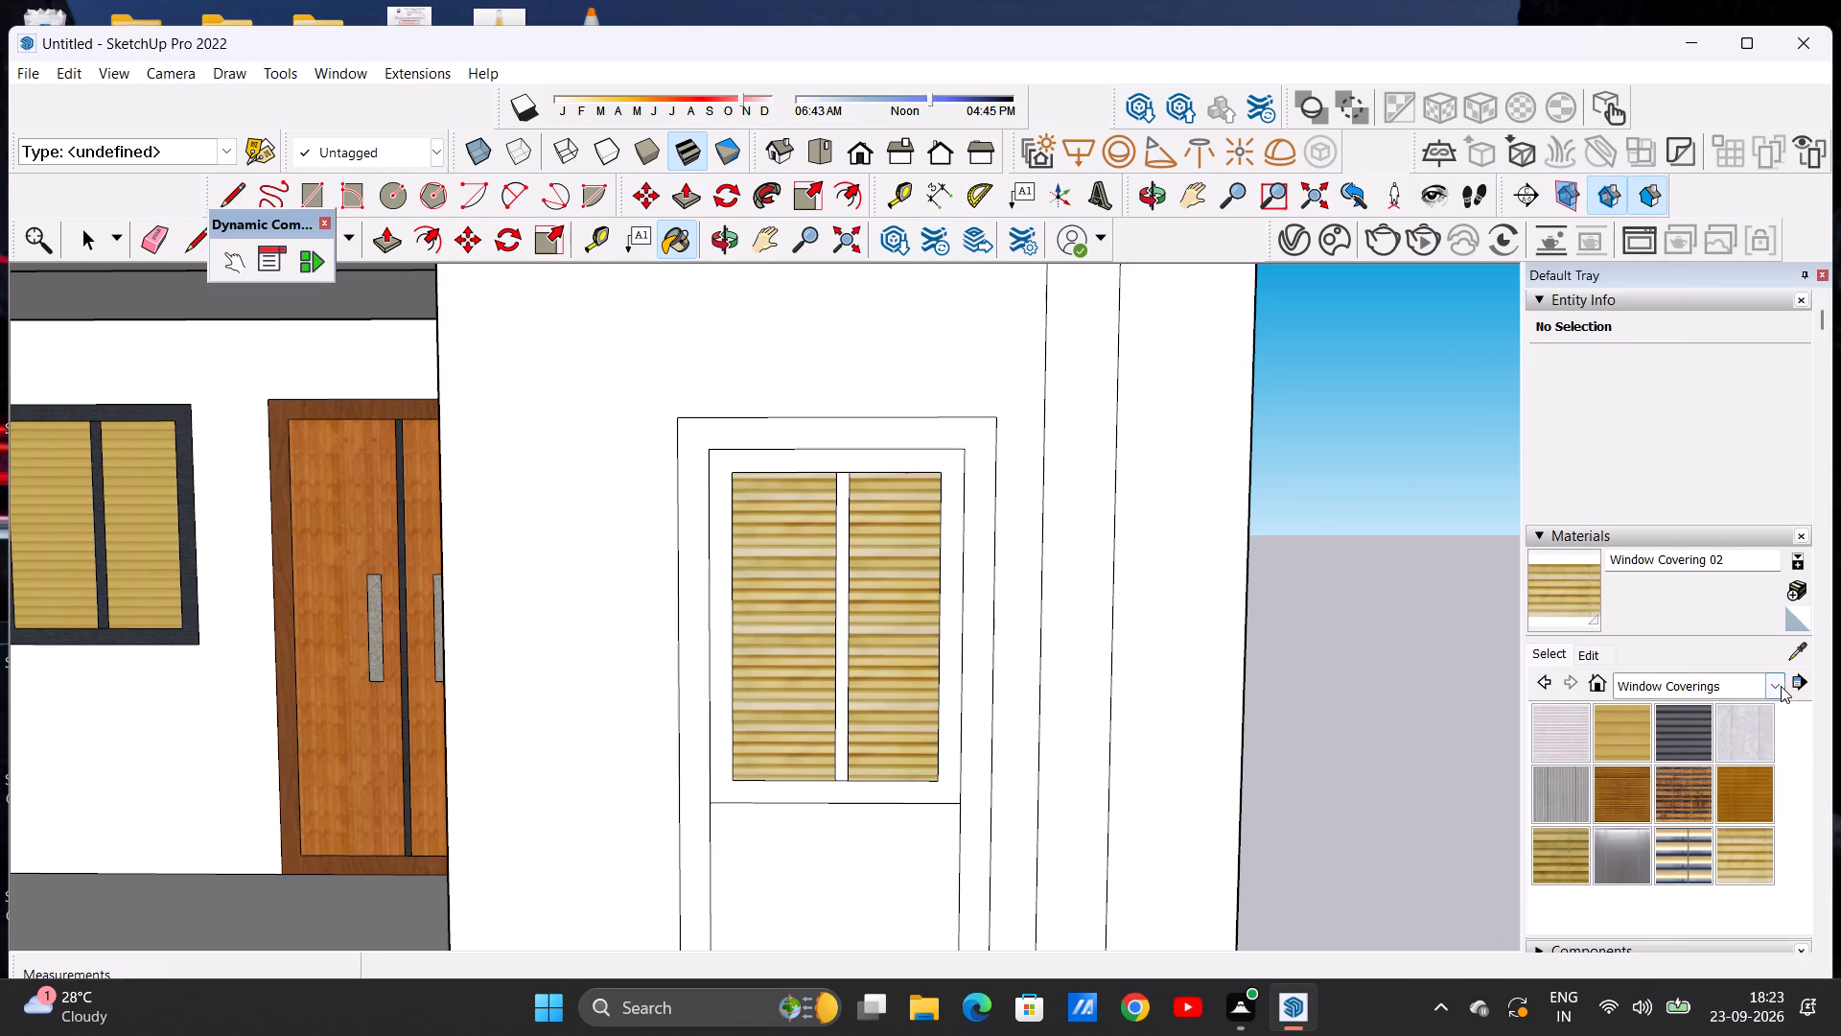
{"action": "left_click", "coordinate": [1783, 683]}
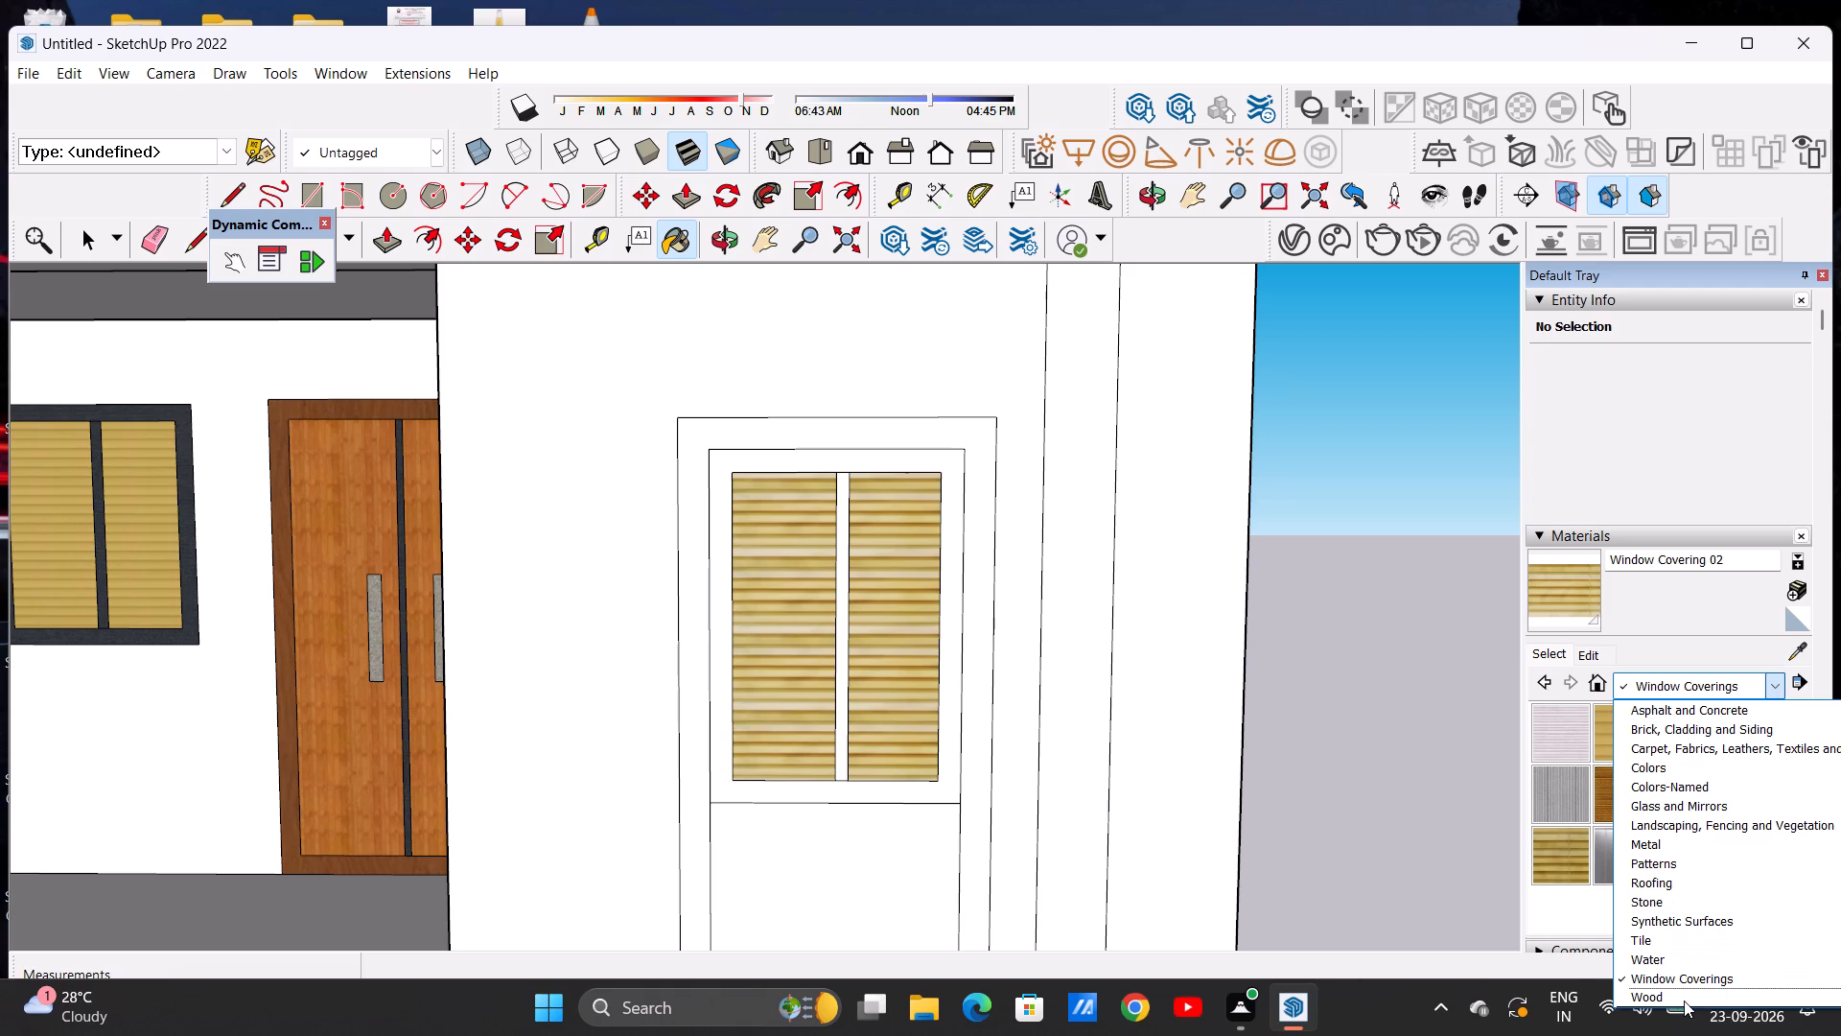
{"action": "left_click", "coordinate": [1684, 1001]}
{"action": "left_click", "coordinate": [1690, 863]}
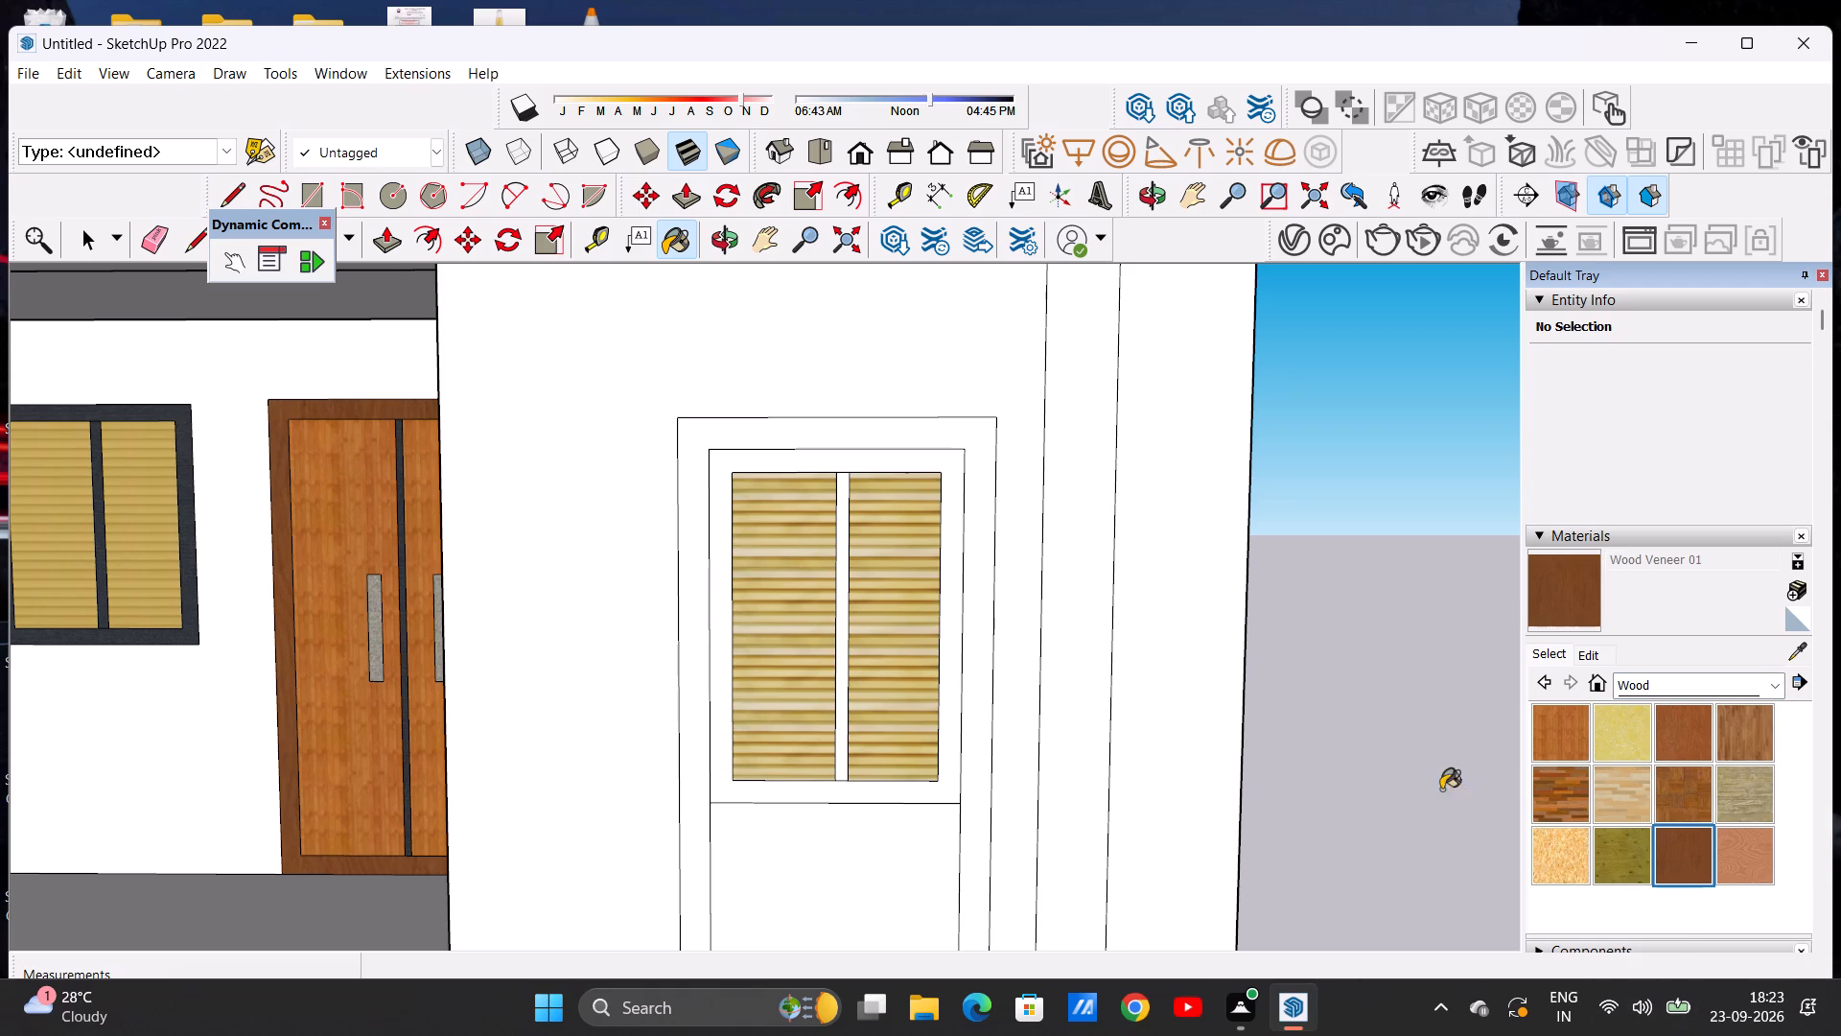
{"action": "left_click", "coordinate": [720, 623]}
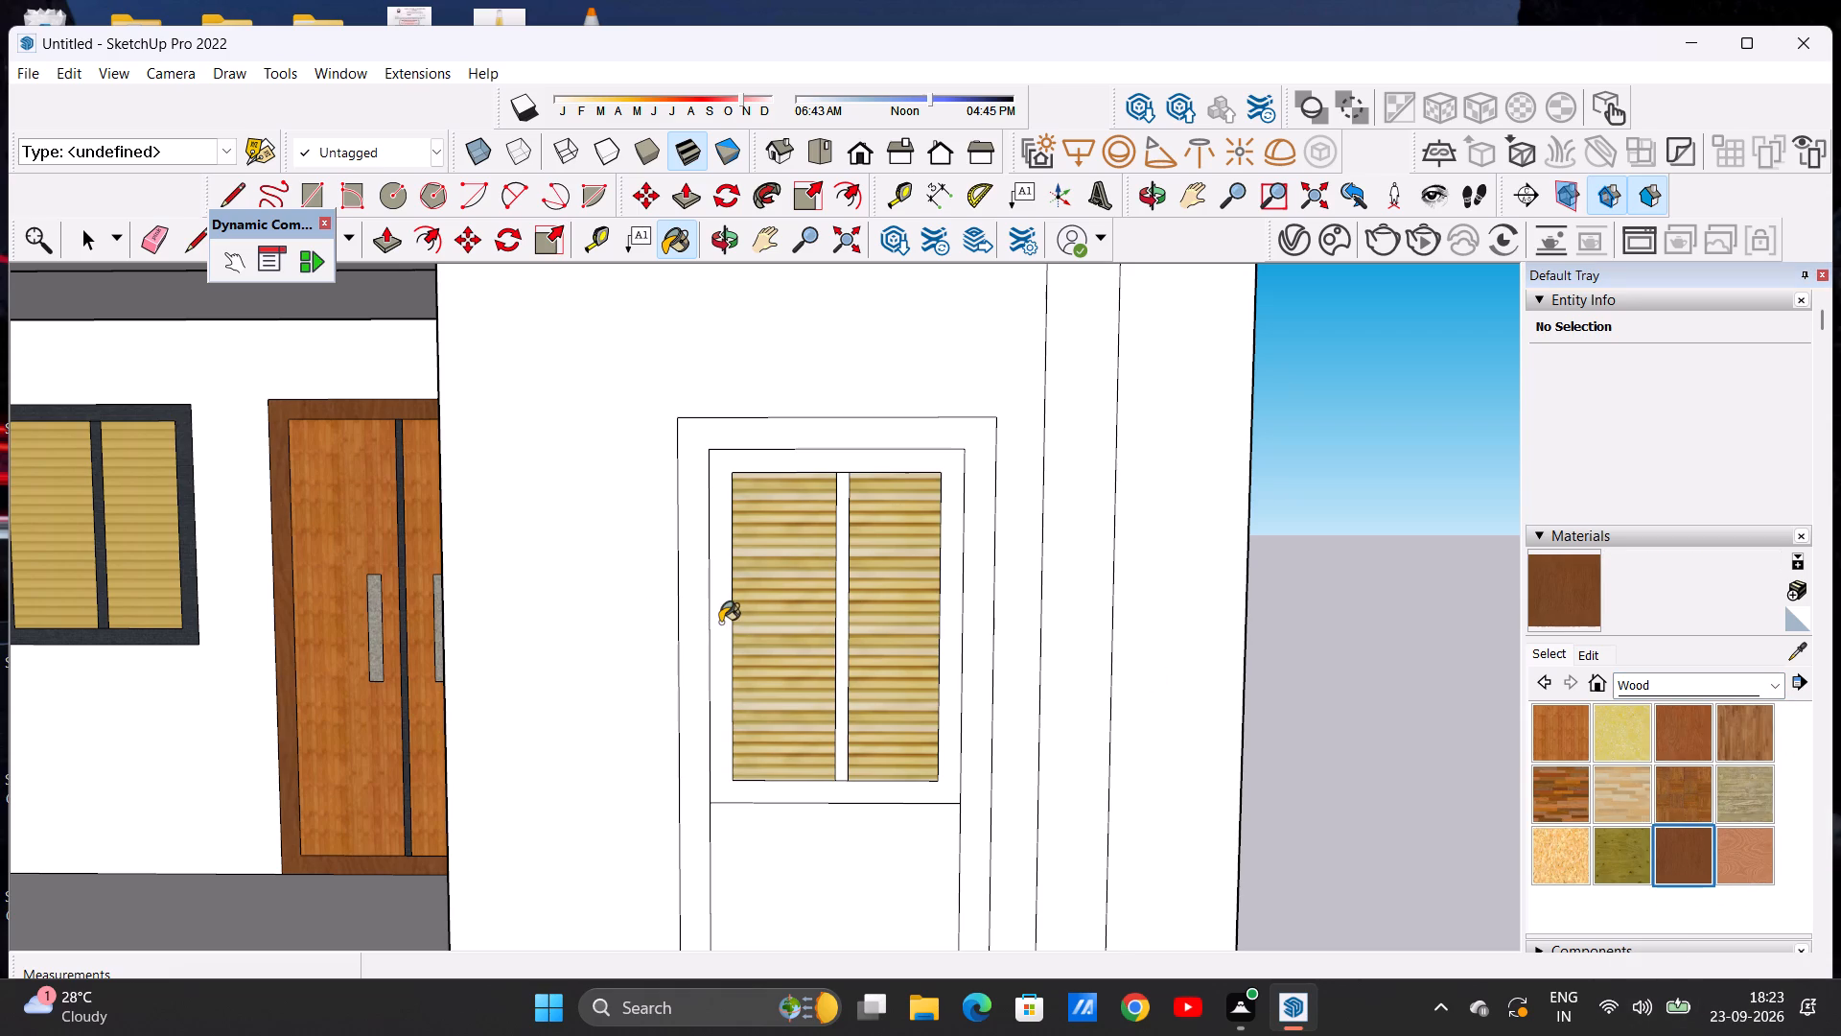
{"action": "left_click", "coordinate": [840, 661]}
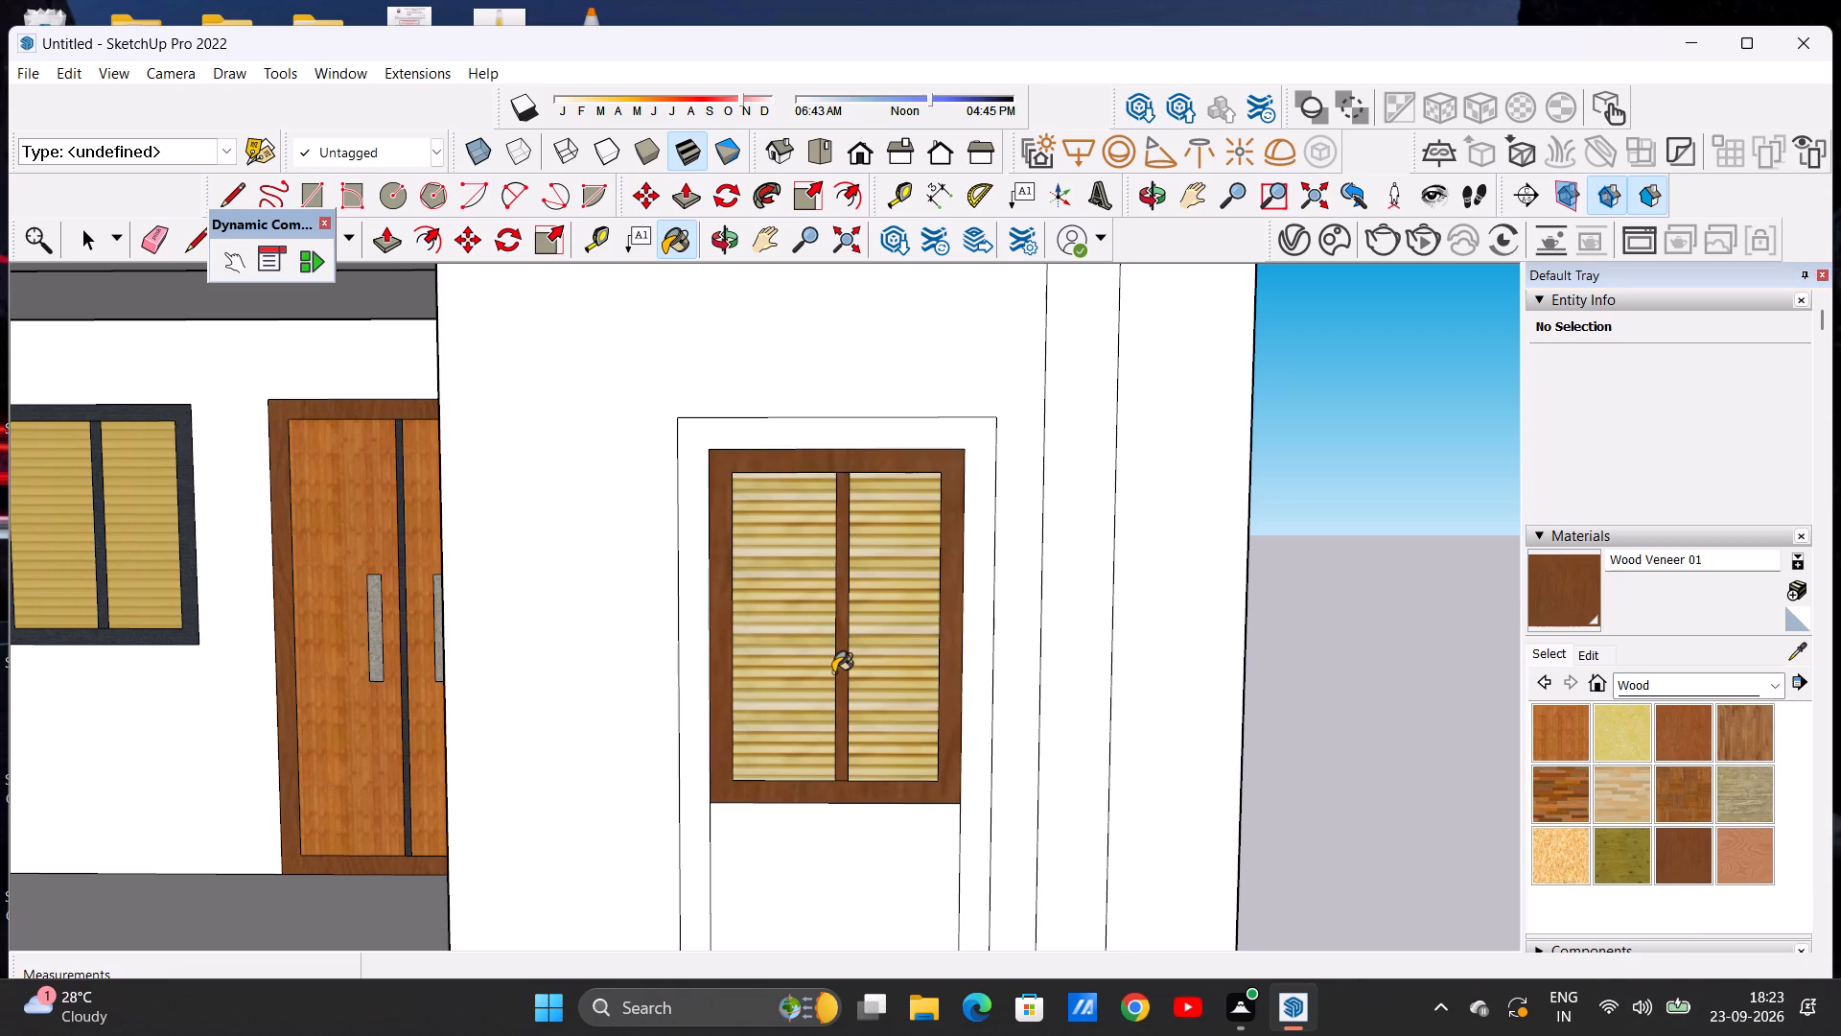
{"action": "key", "text": "space"}
Examine the tall window and the surrounding front wall from several distances and angles.
{"action": "scroll", "coordinate": [838, 724], "scroll_direction": "down", "scroll_amount": 11}
{"action": "middle_click_drag", "start_coordinate": [919, 684], "coordinate": [866, 718]}
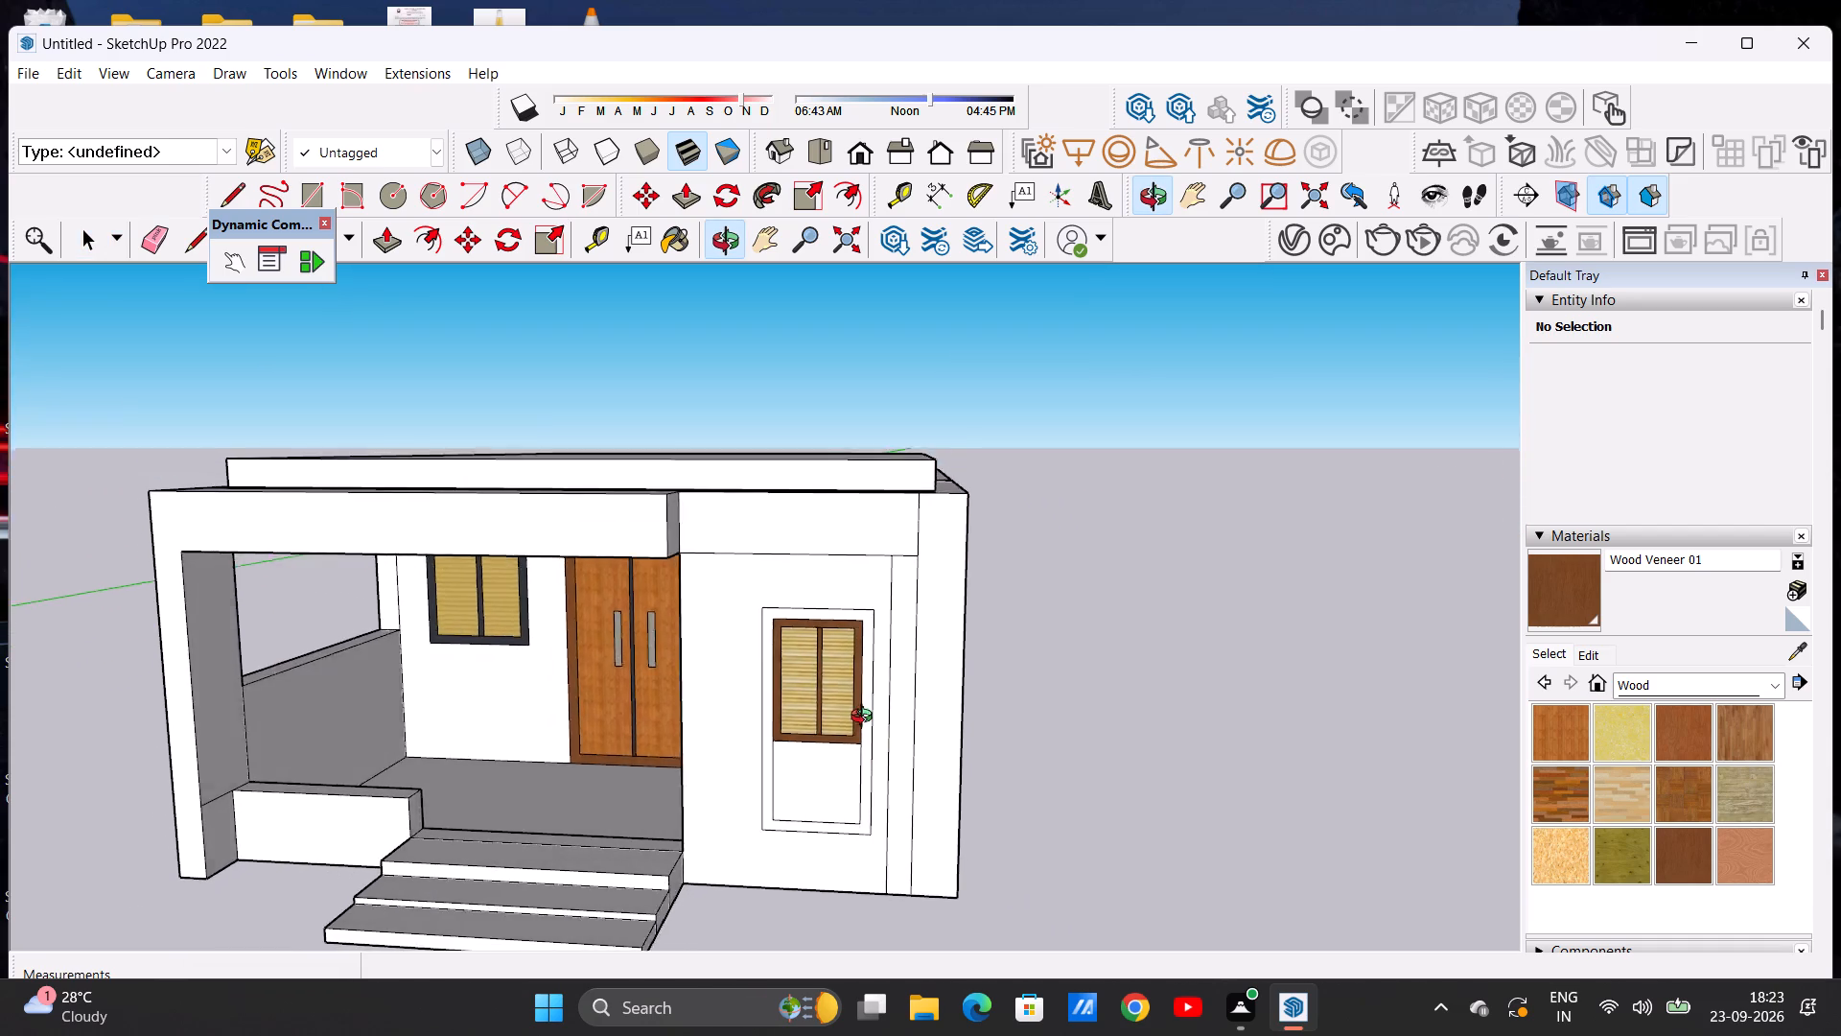
{"action": "middle_click_drag", "start_coordinate": [866, 718], "coordinate": [784, 707]}
{"action": "scroll", "coordinate": [801, 664], "scroll_direction": "up", "scroll_amount": 4}
{"action": "scroll", "coordinate": [796, 696], "scroll_direction": "down", "scroll_amount": 2}
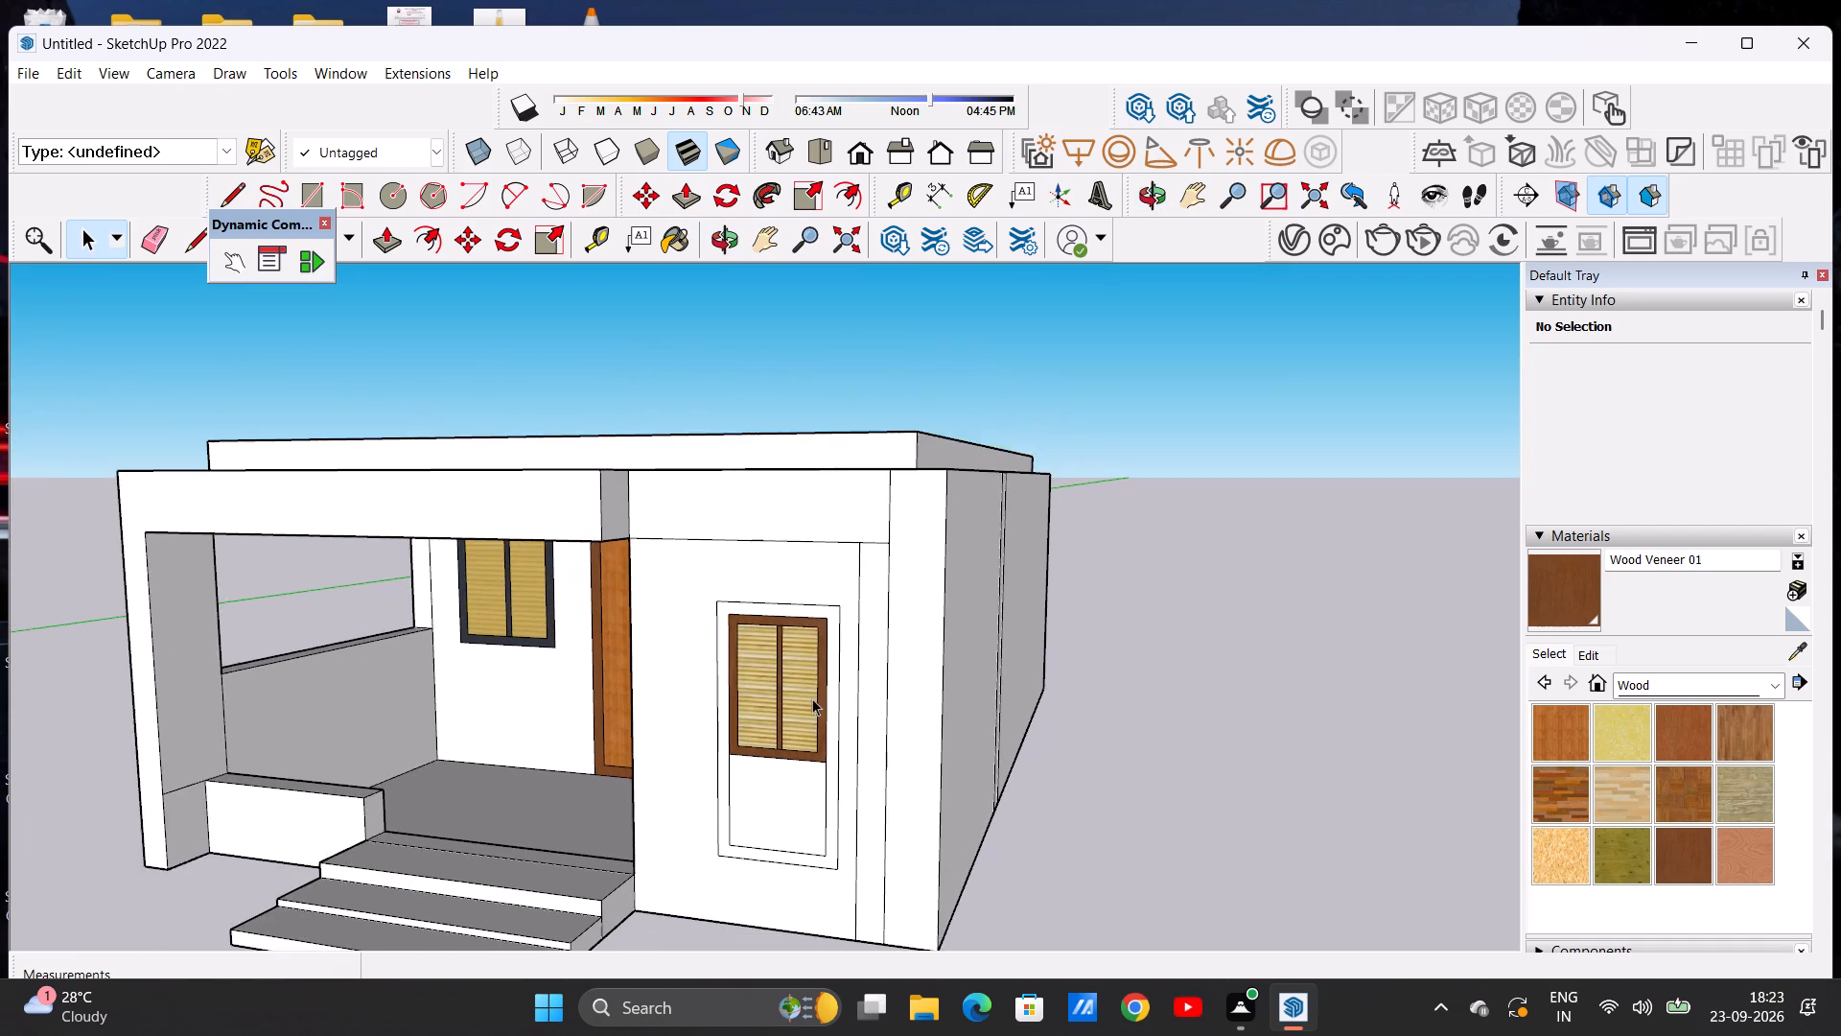
{"action": "scroll", "coordinate": [812, 698], "scroll_direction": "down", "scroll_amount": 2}
{"action": "scroll", "coordinate": [800, 781], "scroll_direction": "up", "scroll_amount": 2}
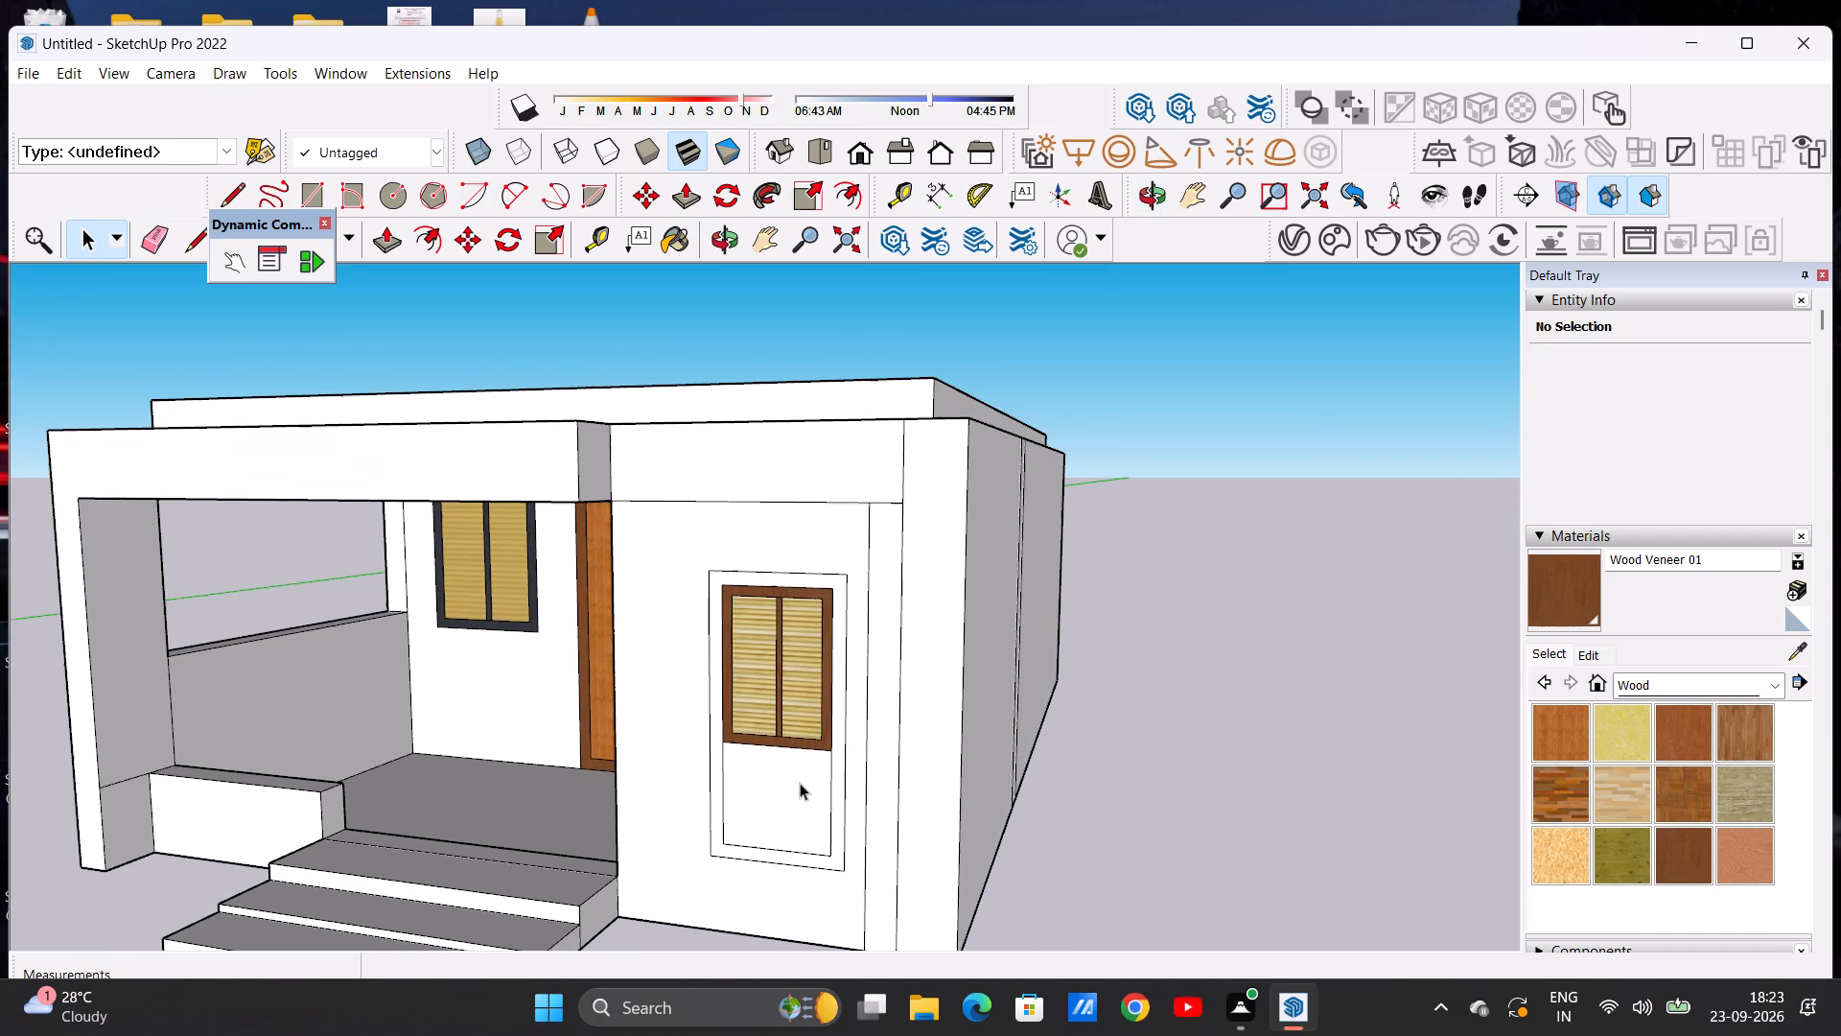
{"action": "scroll", "coordinate": [800, 784], "scroll_direction": "up", "scroll_amount": 1}
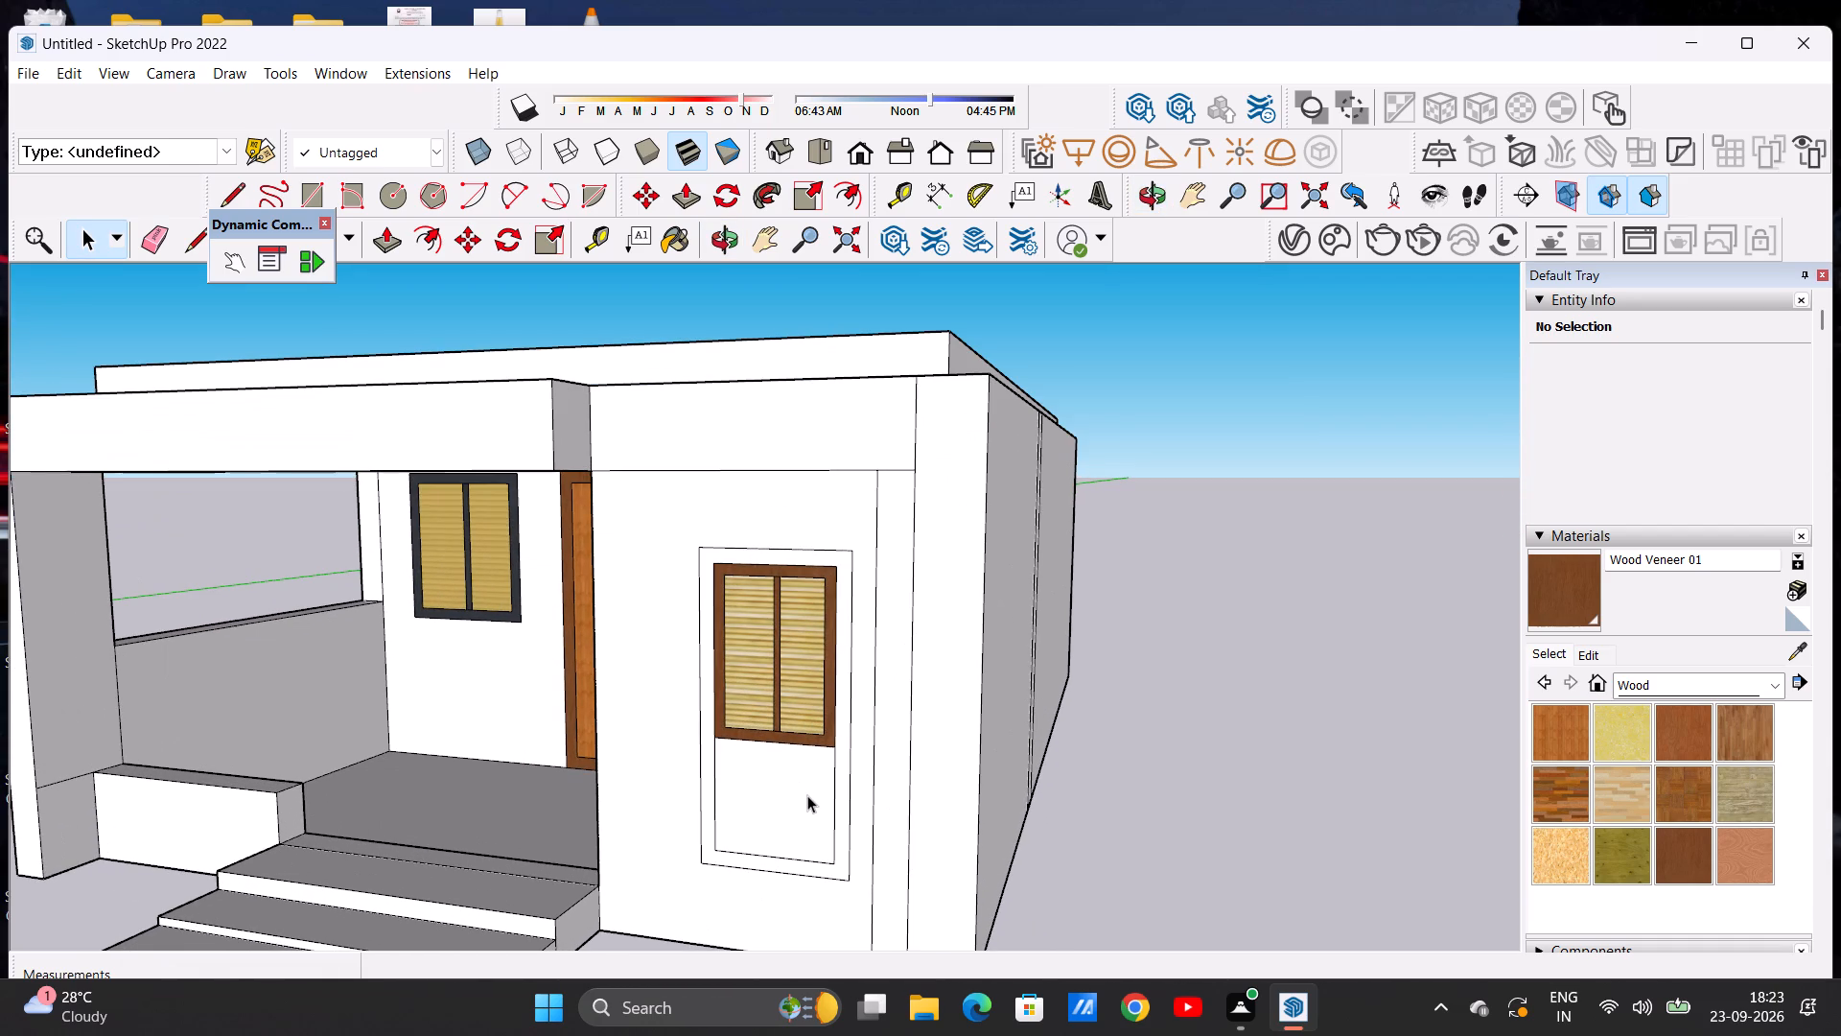
{"action": "scroll", "coordinate": [813, 796], "scroll_direction": "up", "scroll_amount": 1}
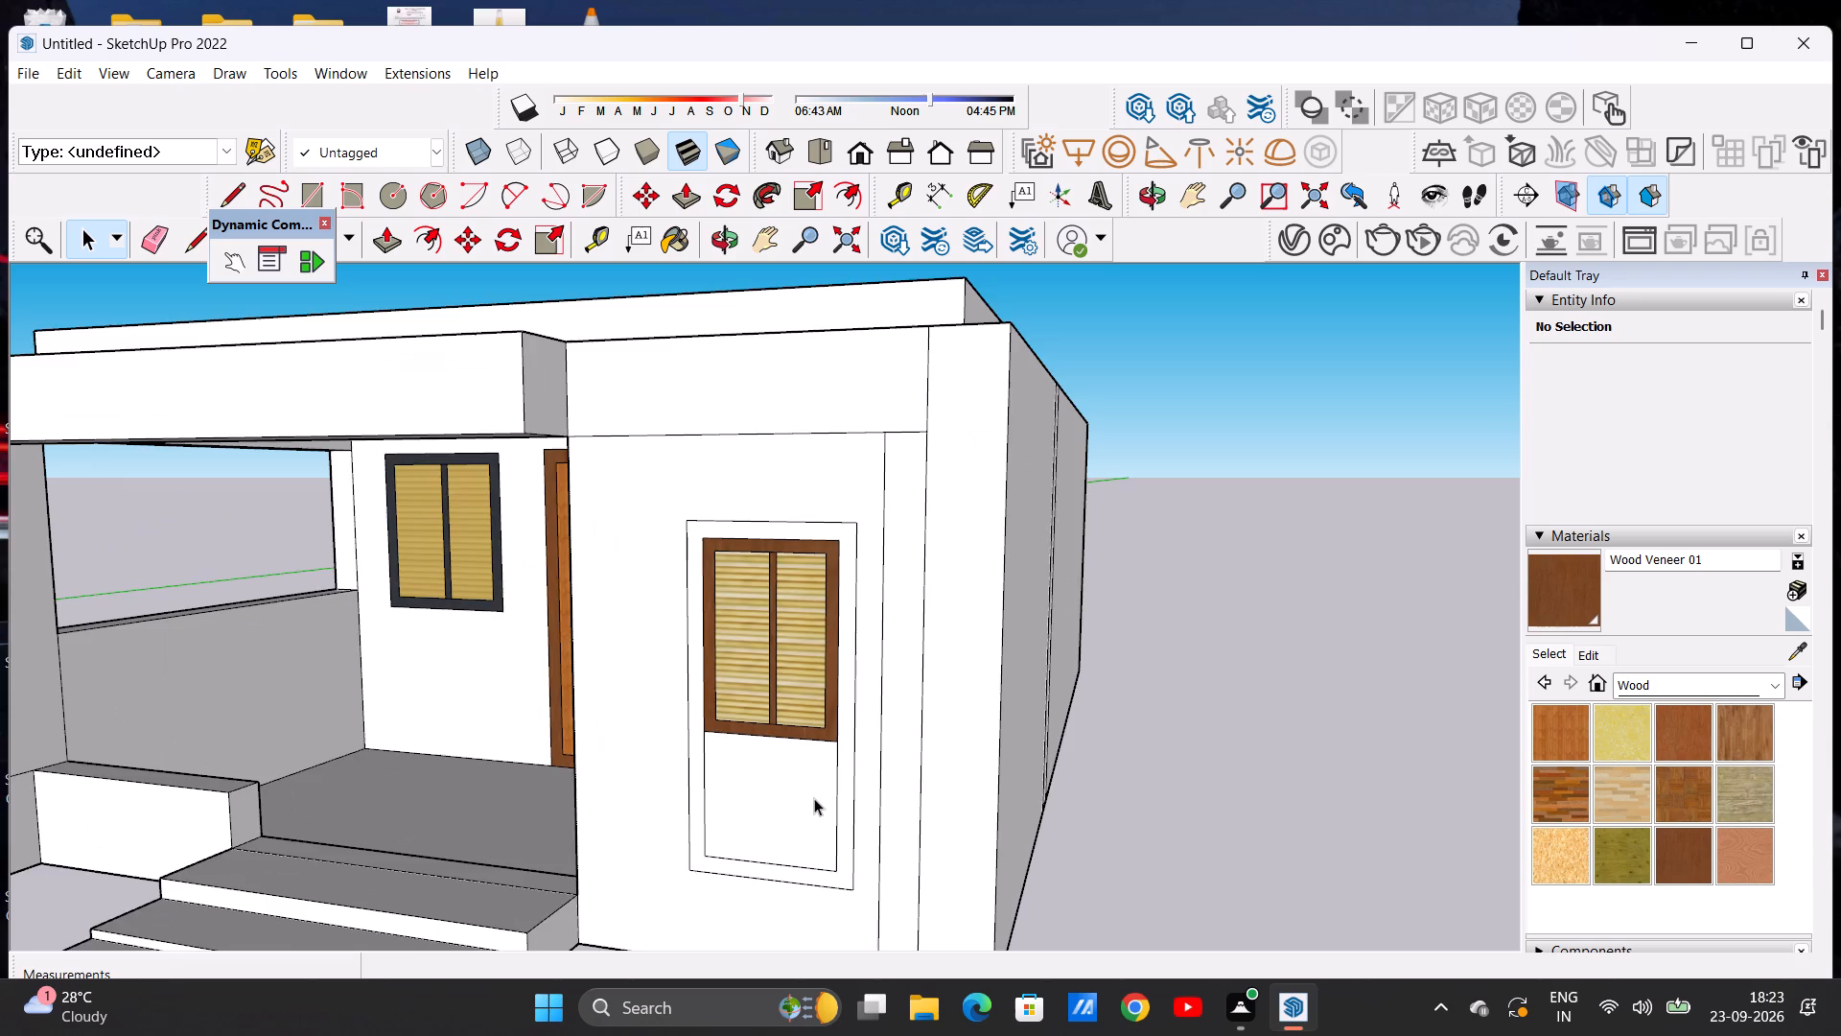
{"action": "scroll", "coordinate": [814, 798], "scroll_direction": "down", "scroll_amount": 4}
{"action": "scroll", "coordinate": [827, 827], "scroll_direction": "up", "scroll_amount": 5}
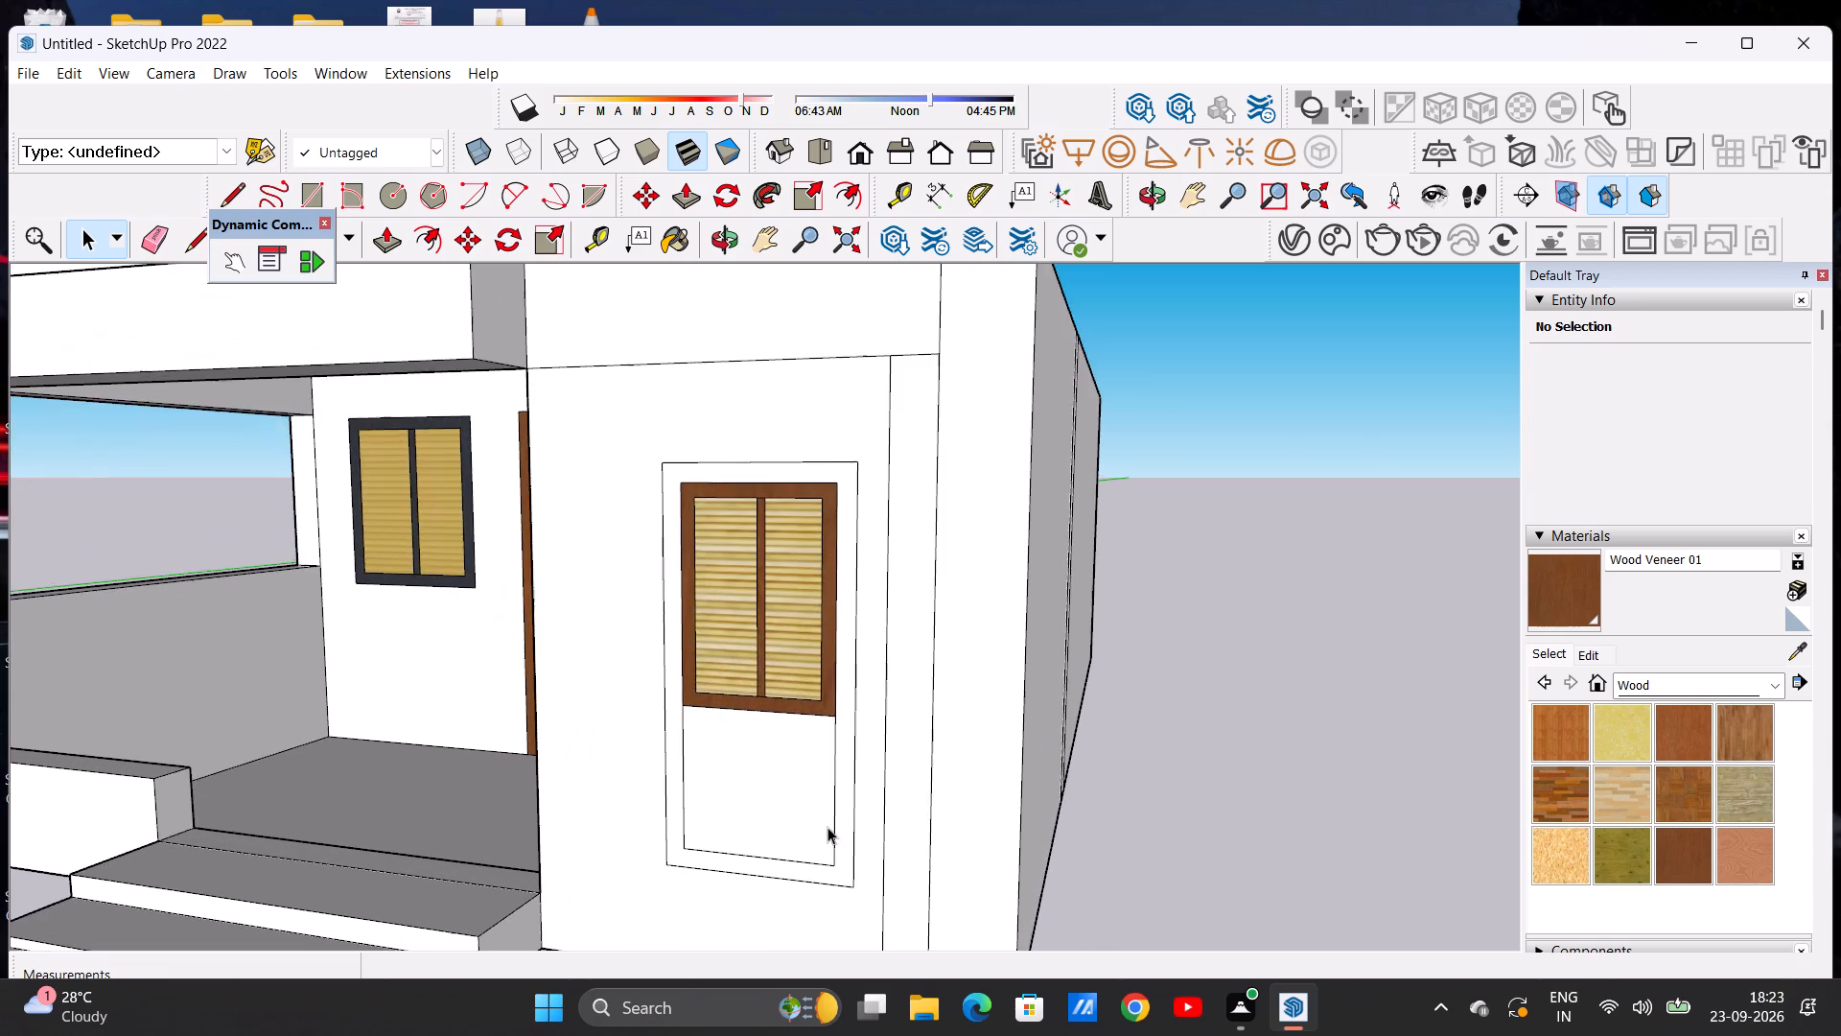
{"action": "scroll", "coordinate": [827, 827], "scroll_direction": "up", "scroll_amount": 3}
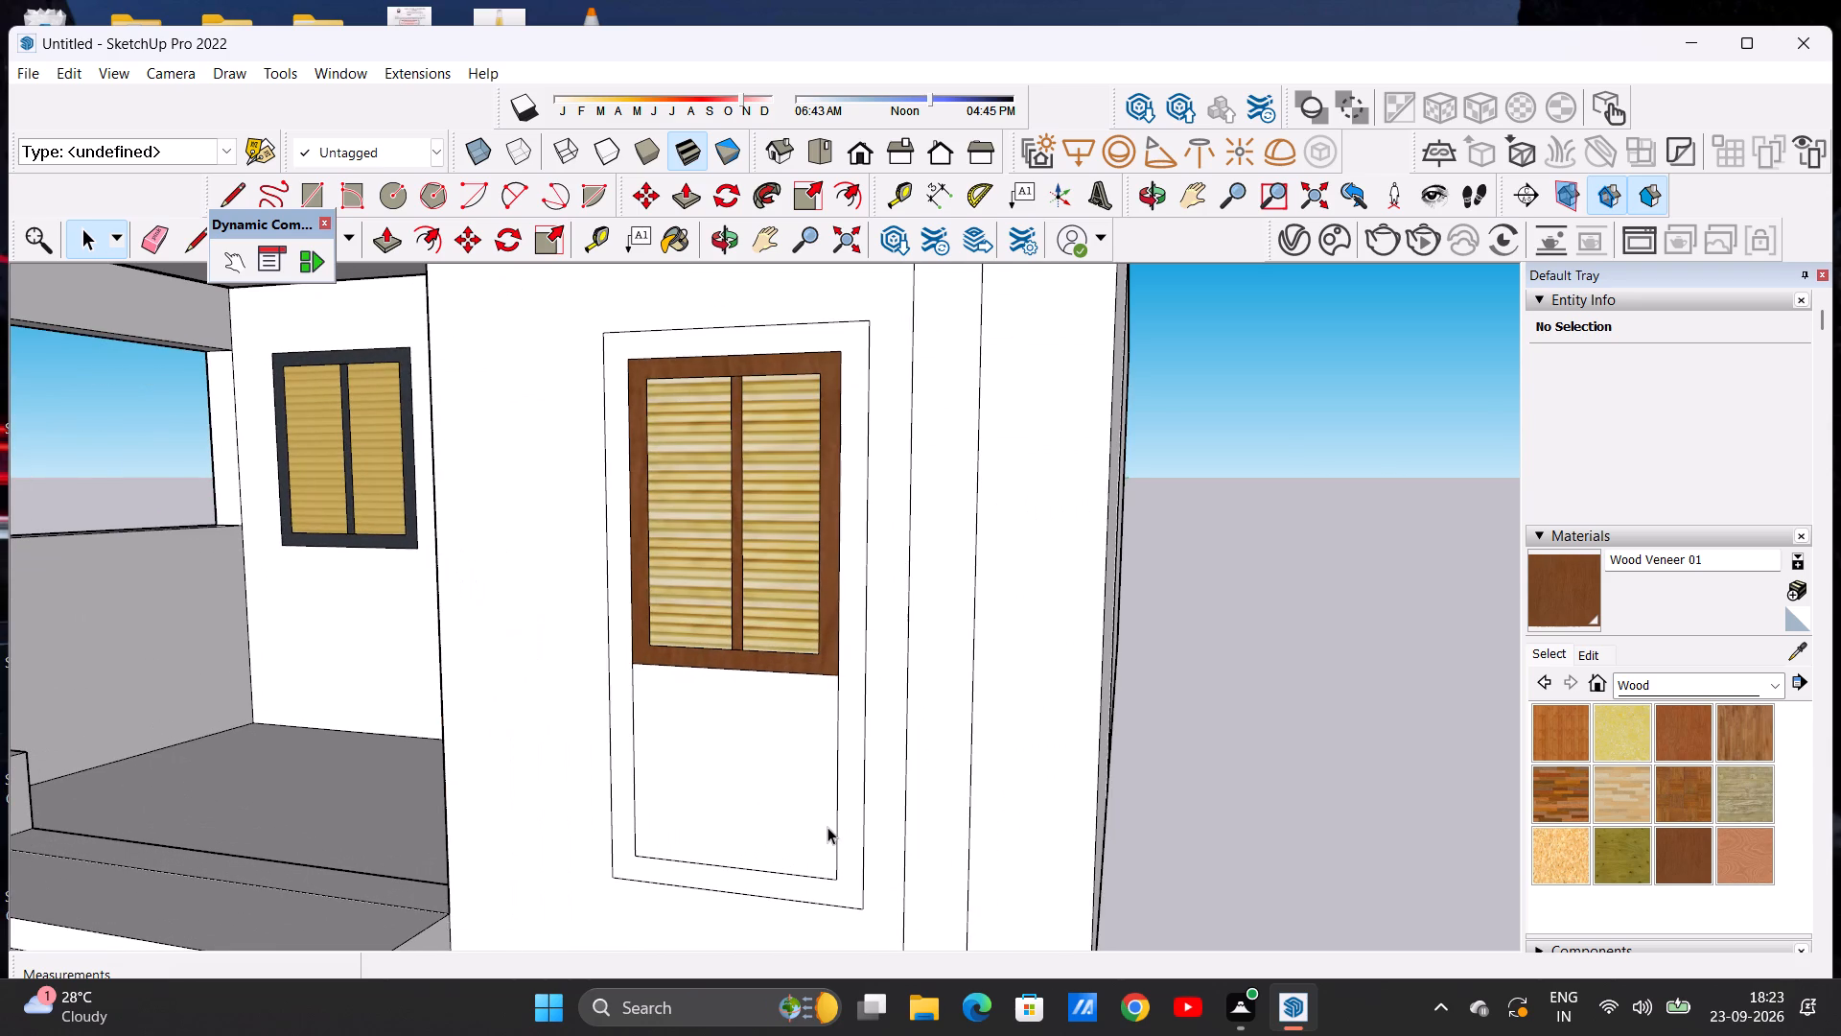
Erase the short edge separating the horizontal top band from the vertical strip beside the tall window.
{"action": "scroll", "coordinate": [827, 827], "scroll_direction": "down", "scroll_amount": 6}
{"action": "scroll", "coordinate": [886, 695], "scroll_direction": "up", "scroll_amount": 1}
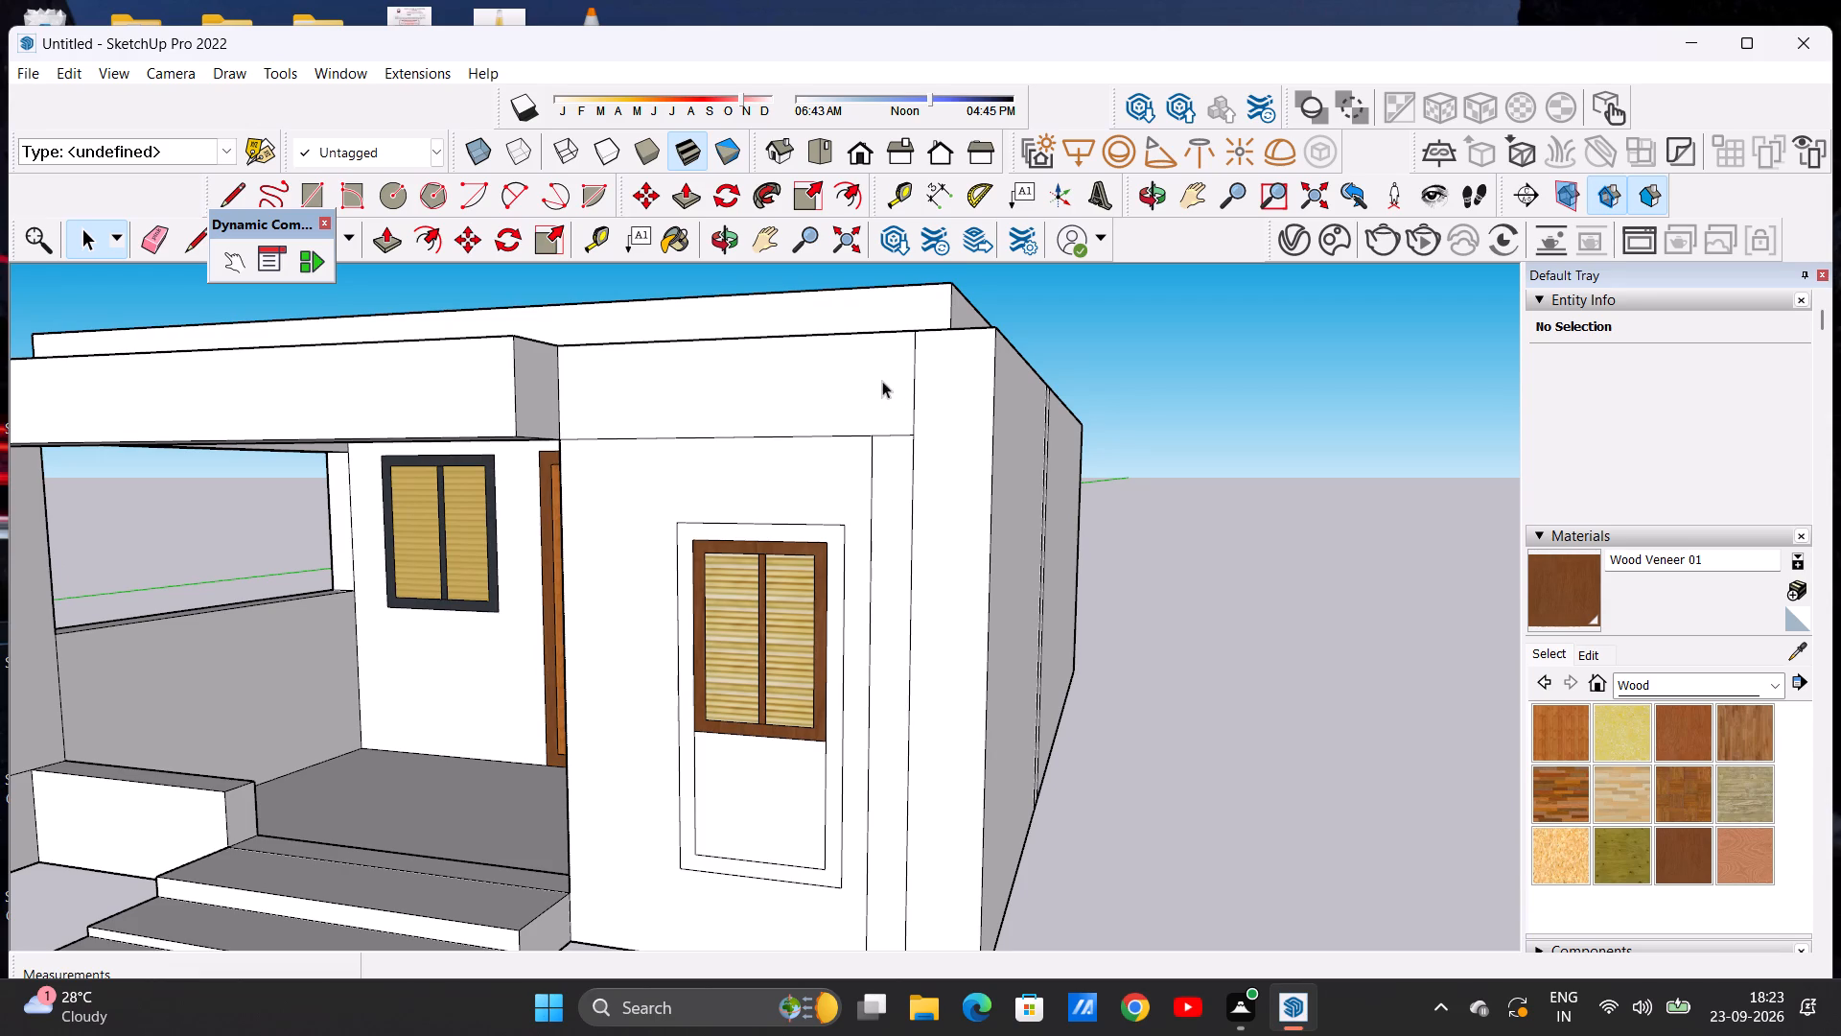
{"action": "scroll", "coordinate": [929, 463], "scroll_direction": "up", "scroll_amount": 4}
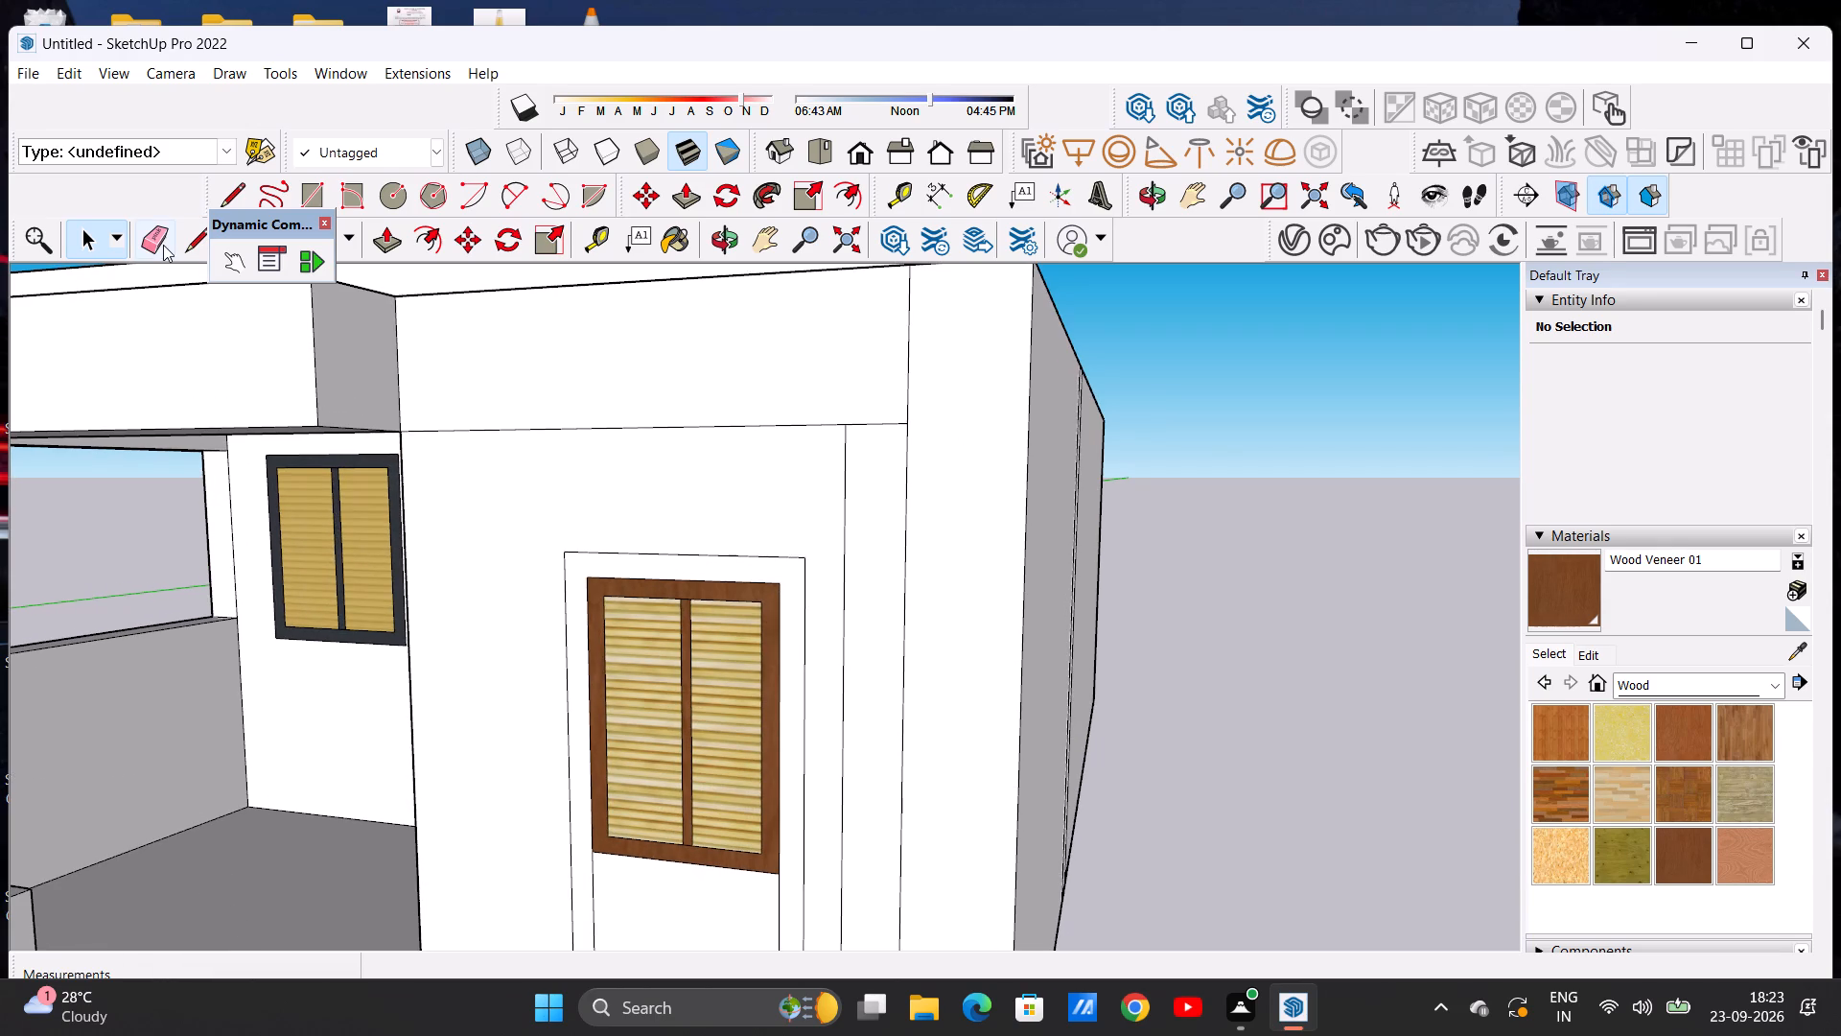
{"action": "left_click", "coordinate": [159, 243]}
{"action": "left_click_drag", "start_coordinate": [868, 400], "coordinate": [874, 465]}
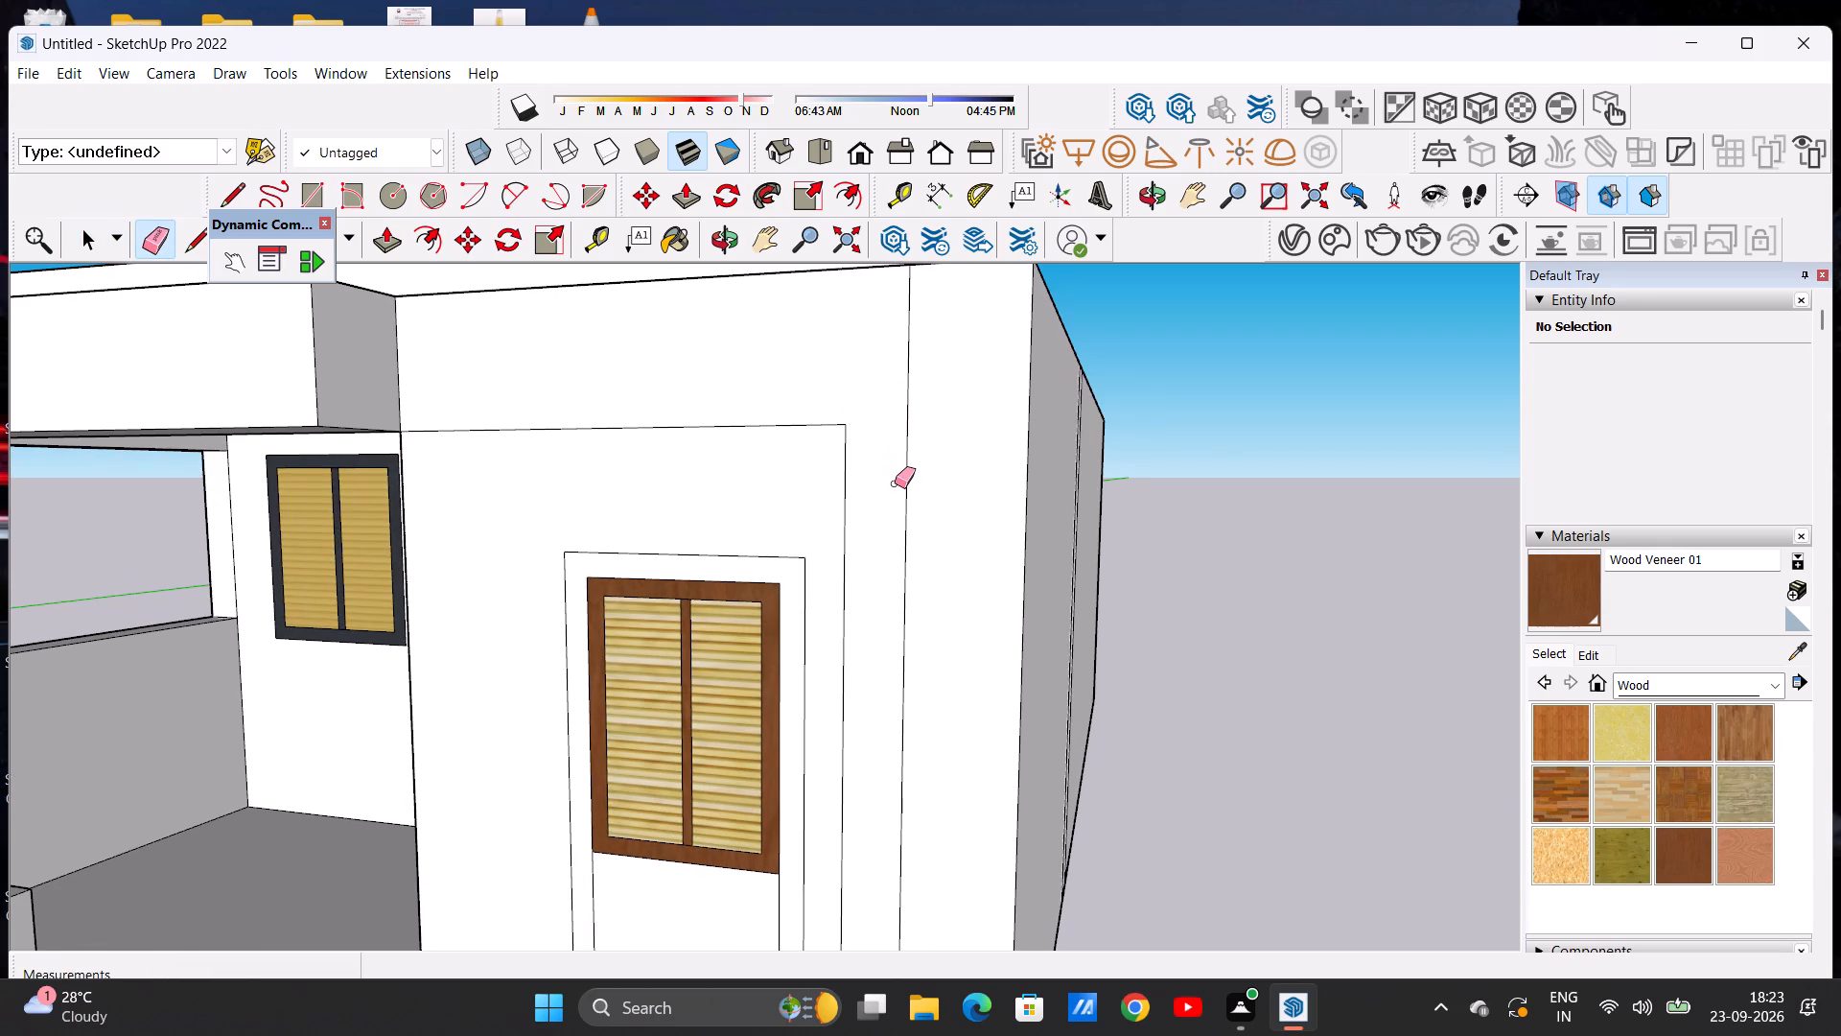
Extrude the L-shaped band above and beside the tall window outward by about 1' 6 7/8" with Push/Pull.
{"action": "scroll", "coordinate": [897, 482], "scroll_direction": "down", "scroll_amount": 5}
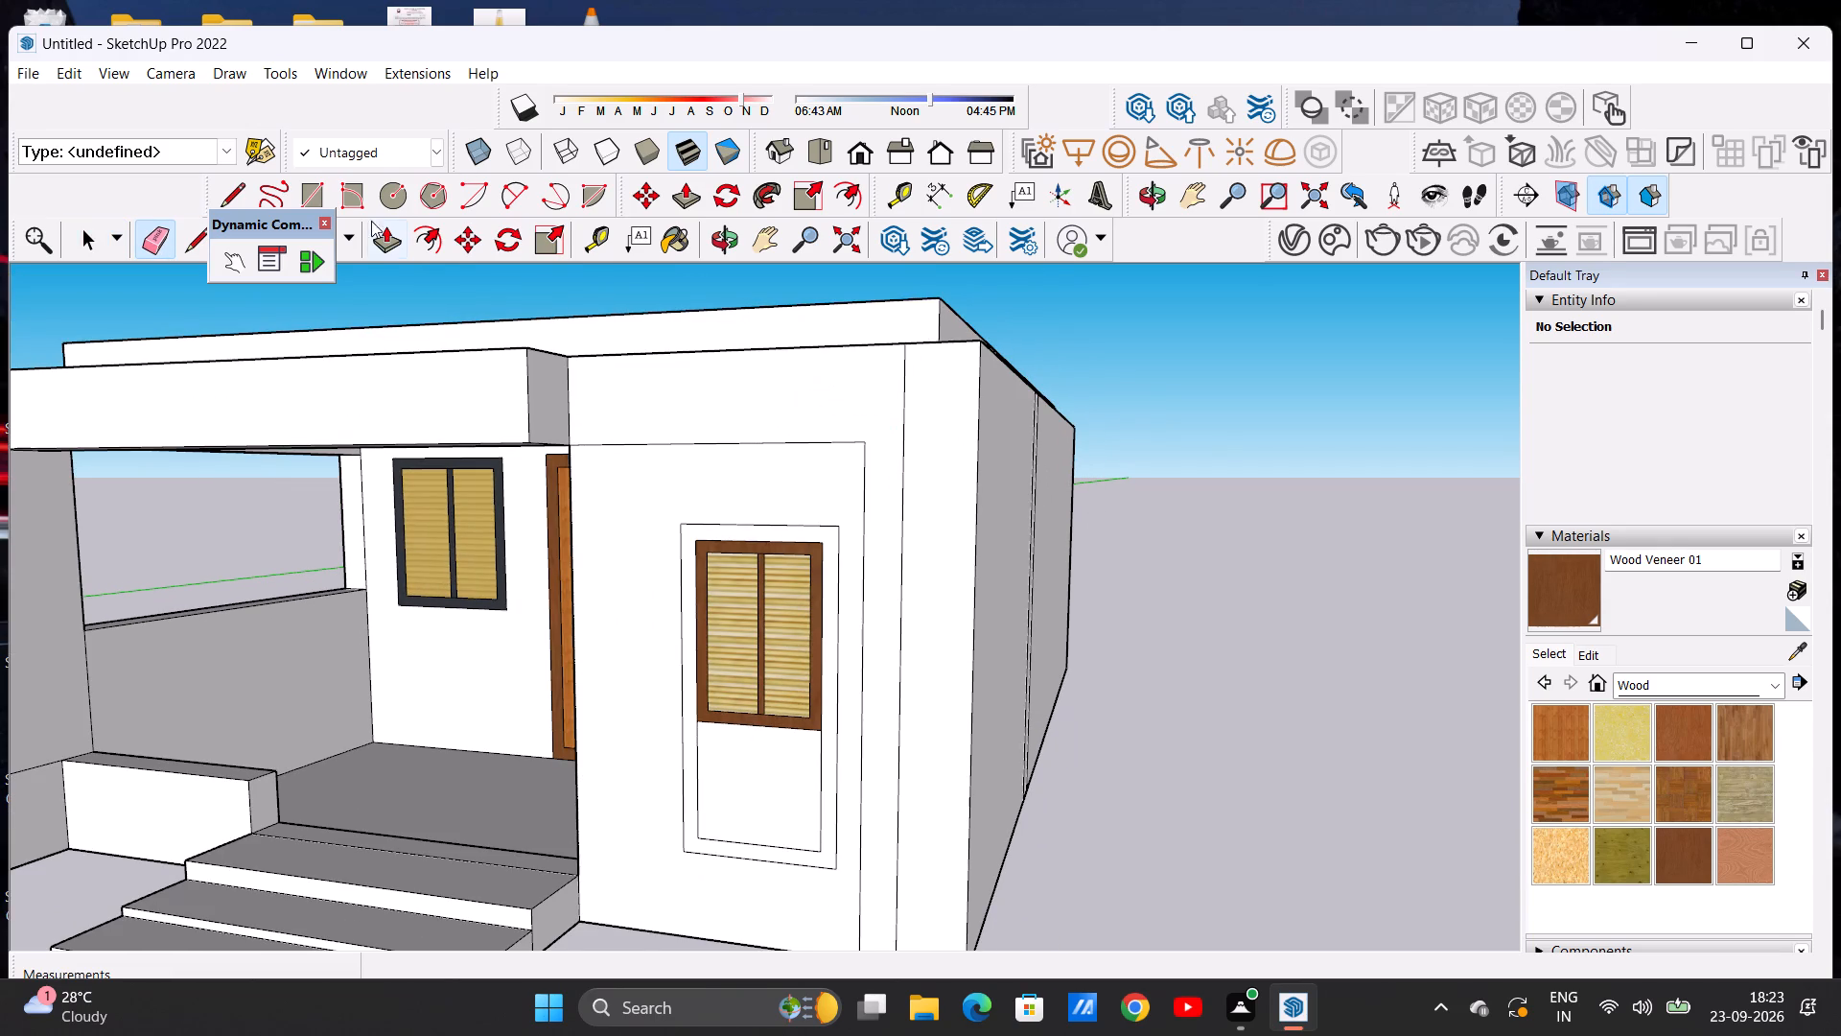
{"action": "left_click", "coordinate": [396, 235]}
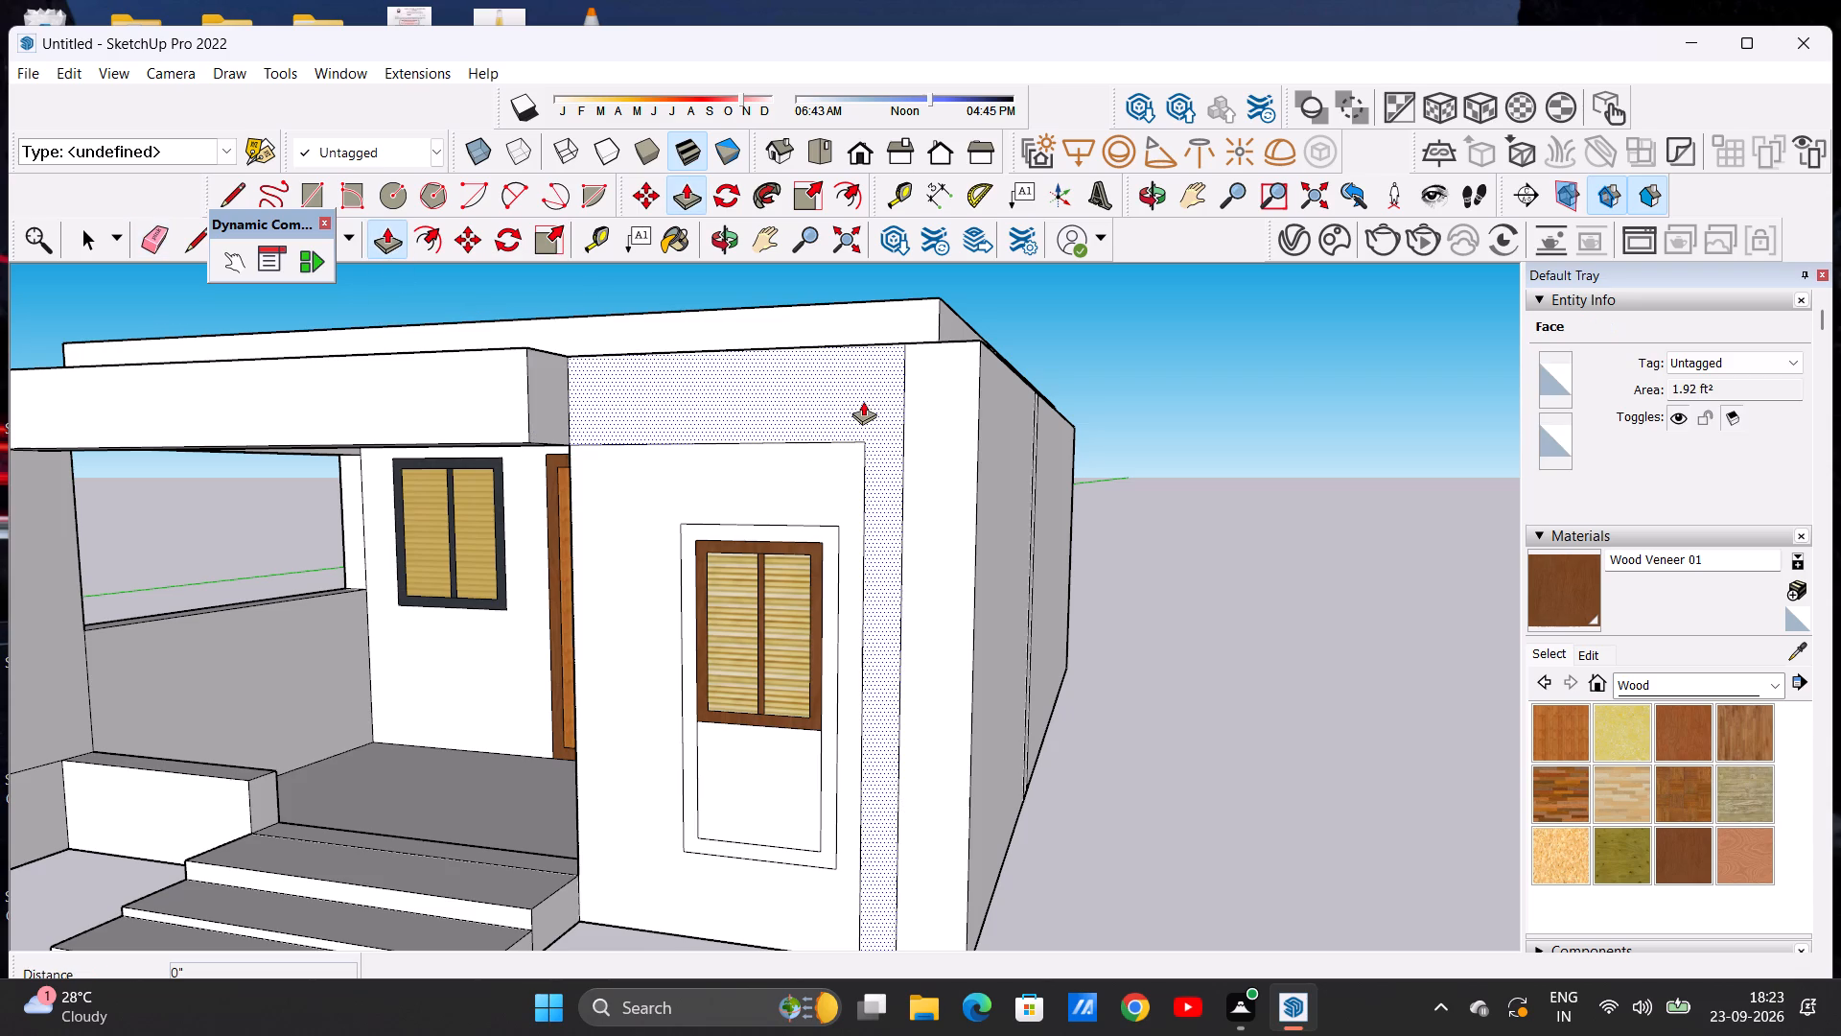
{"action": "left_click", "coordinate": [863, 401]}
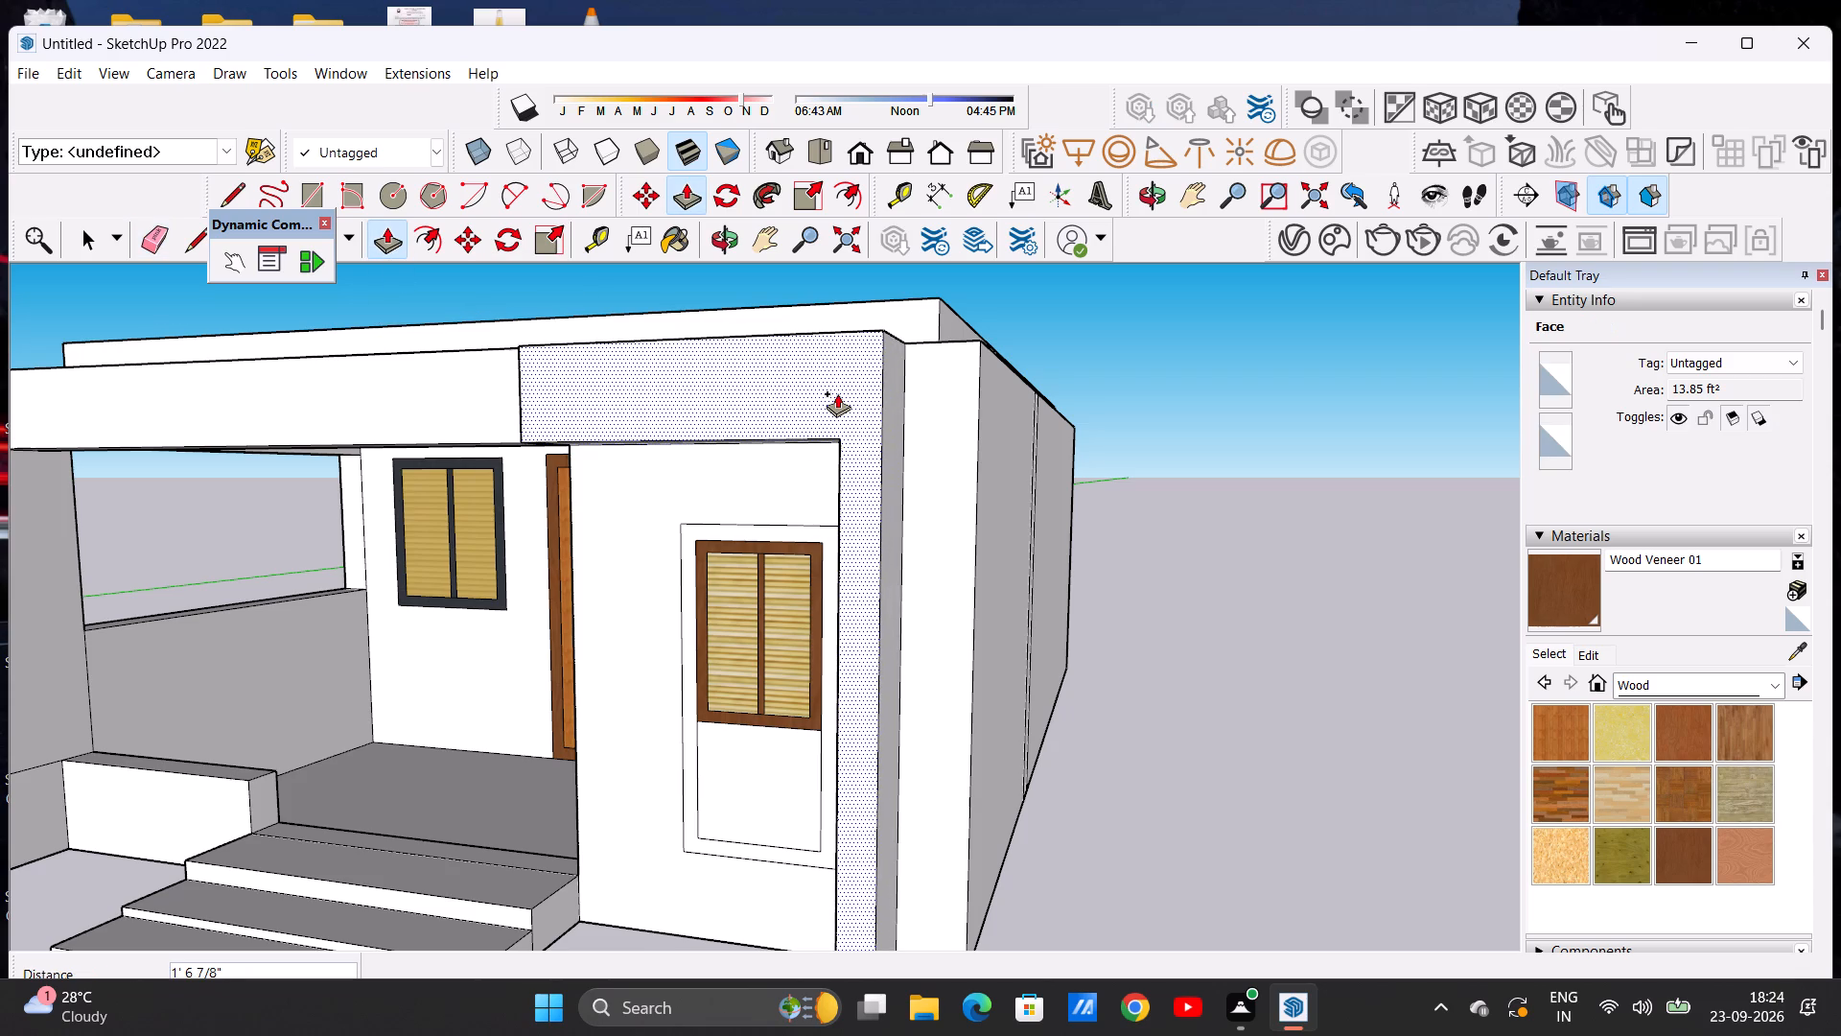
{"action": "left_click", "coordinate": [837, 393]}
{"action": "key", "text": "space"}
Examine the projecting band and the whole front facade from several angles and distances.
{"action": "middle_click_drag", "start_coordinate": [799, 456], "coordinate": [962, 488]}
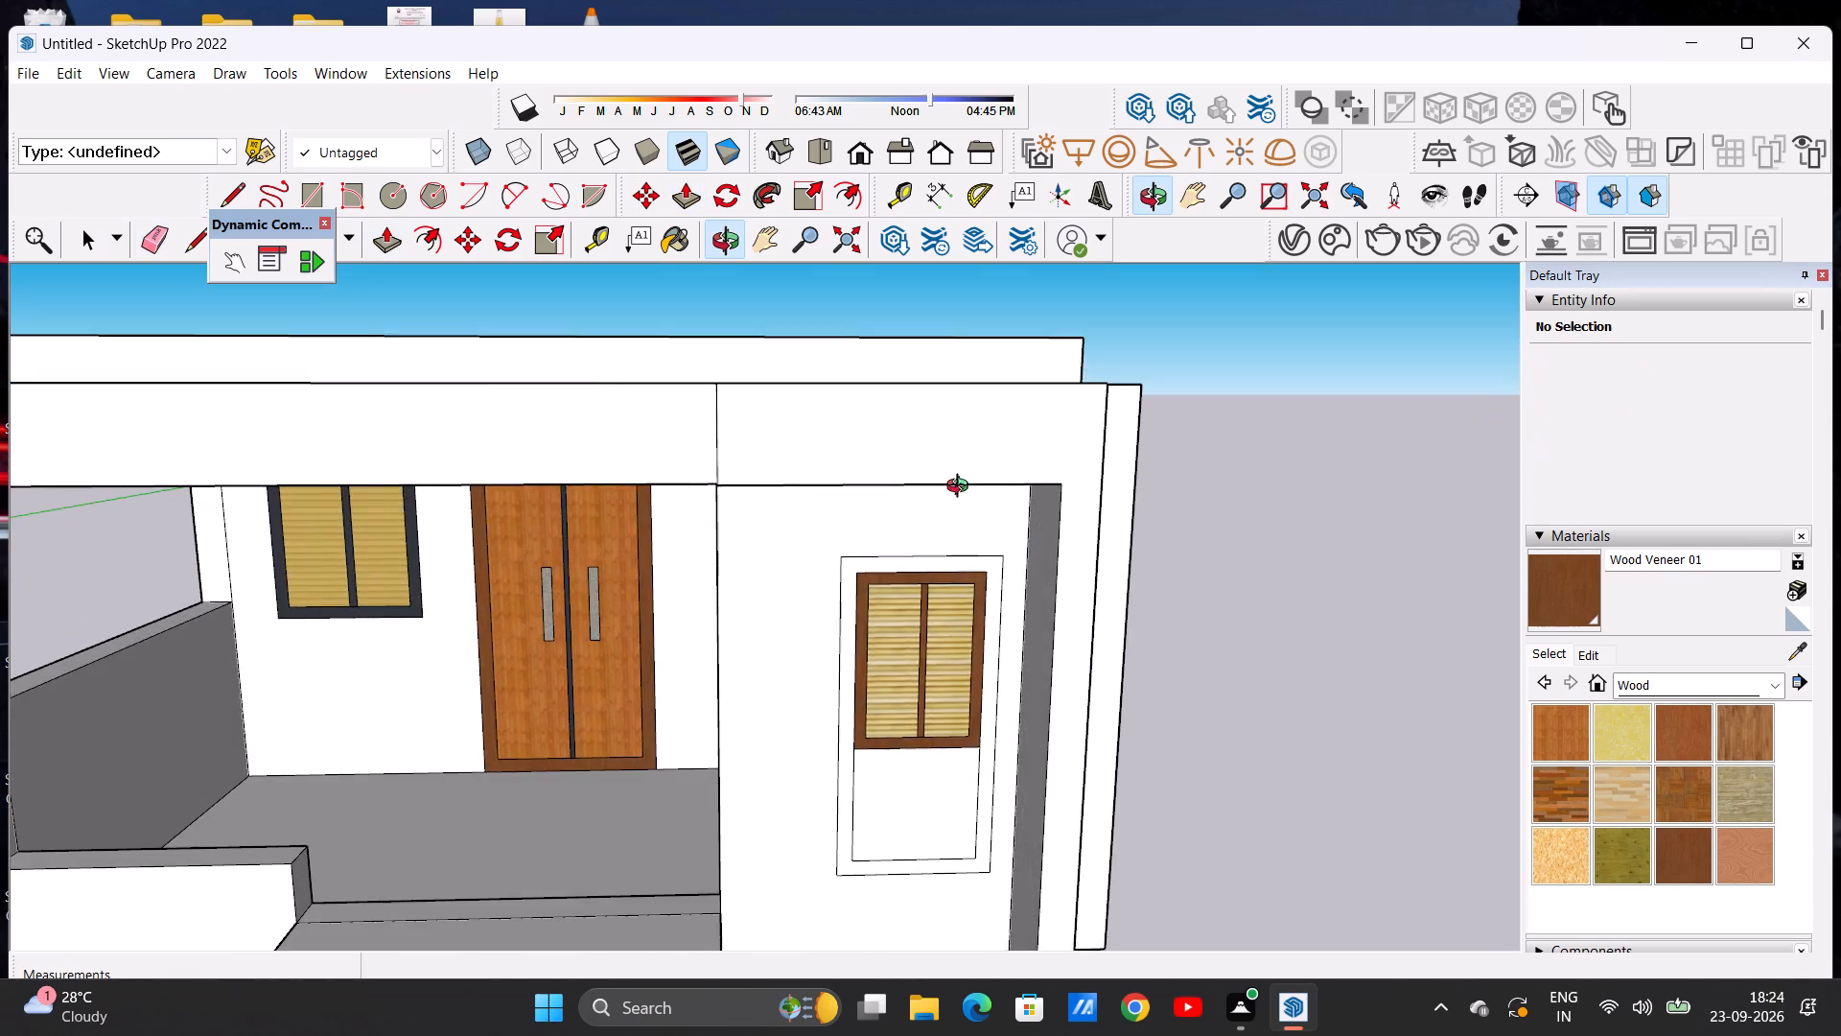
{"action": "middle_click_drag", "start_coordinate": [962, 488], "coordinate": [937, 468]}
{"action": "scroll", "coordinate": [920, 475], "scroll_direction": "down", "scroll_amount": 5}
{"action": "scroll", "coordinate": [949, 556], "scroll_direction": "up", "scroll_amount": 3}
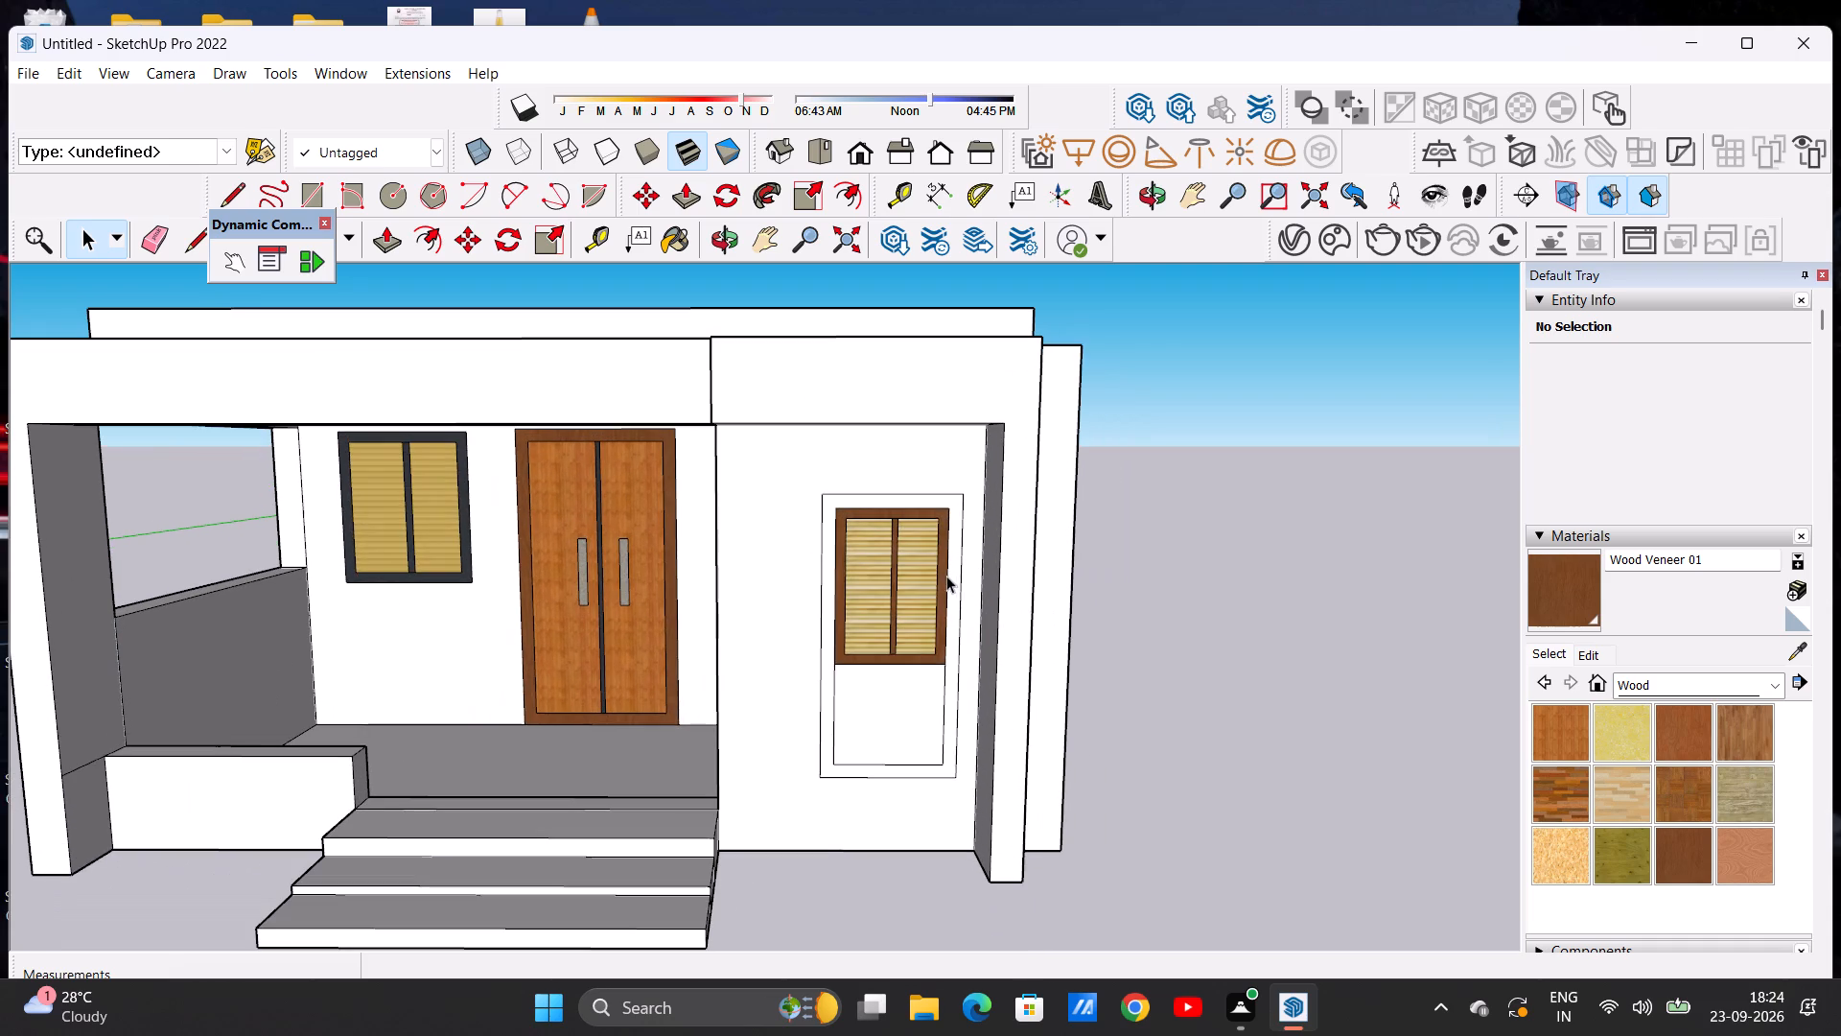
{"action": "middle_click_drag", "start_coordinate": [940, 657], "coordinate": [928, 604]}
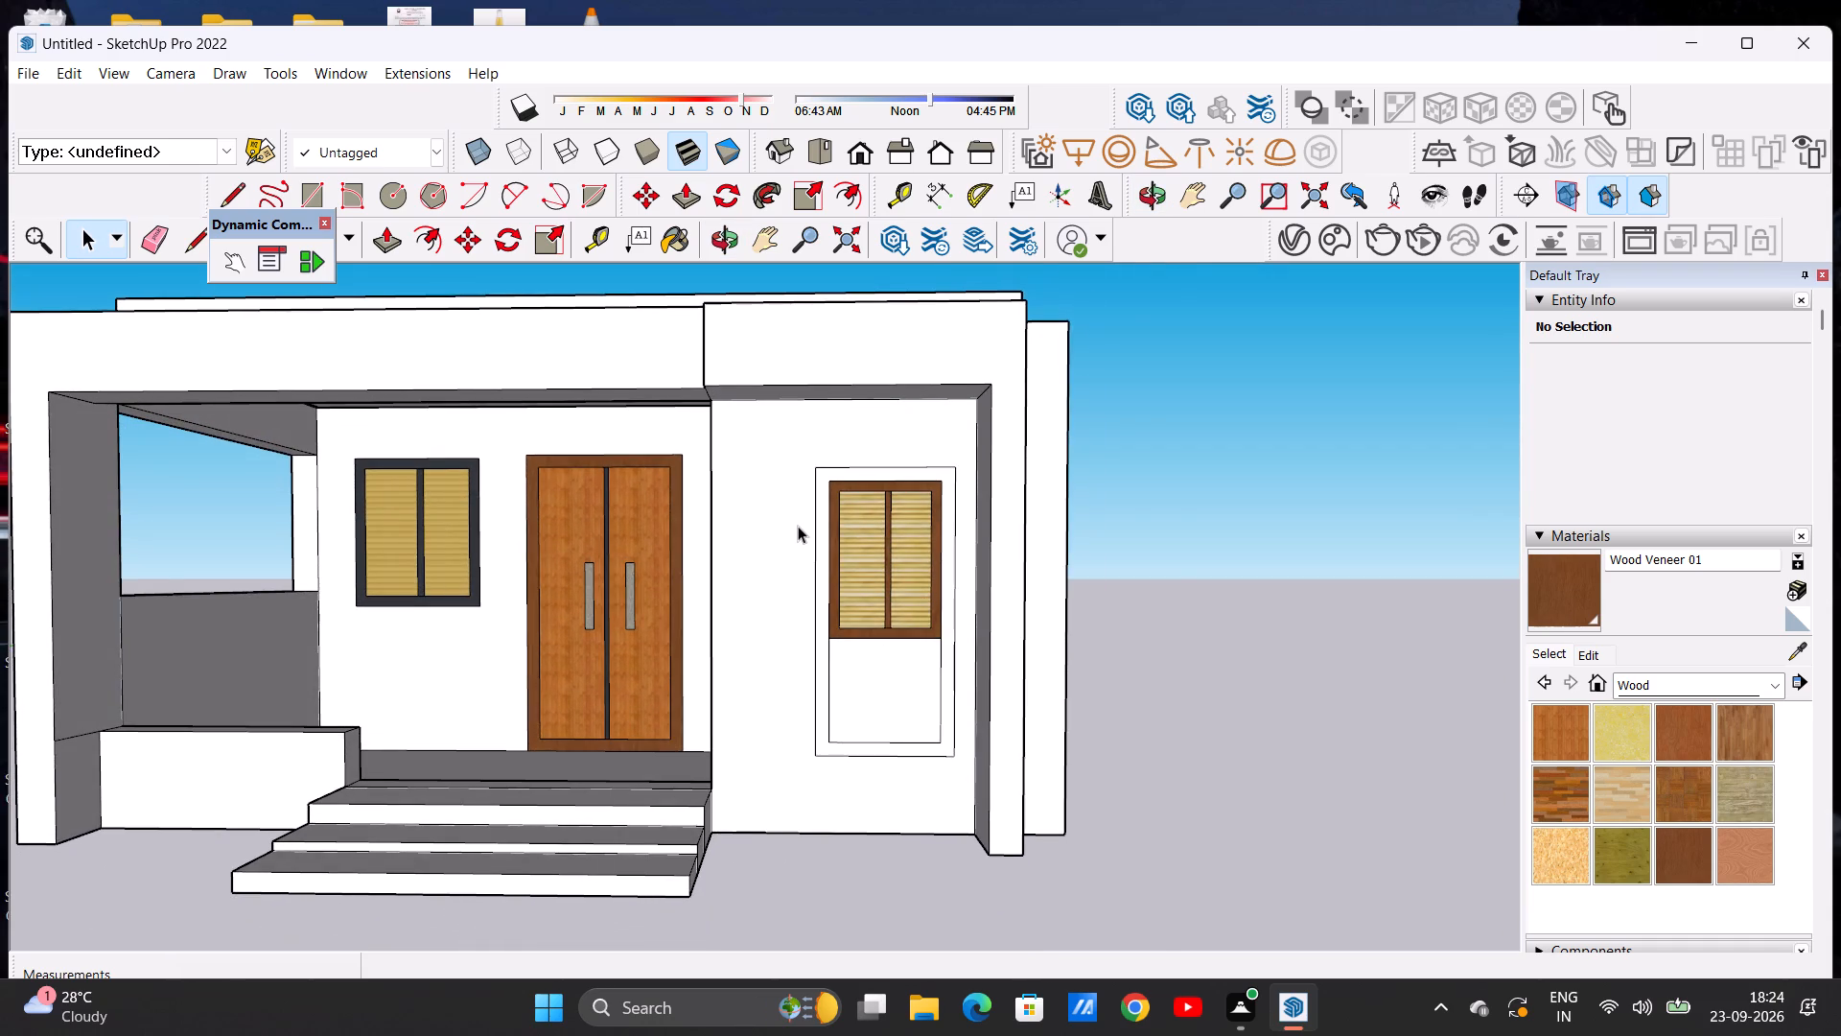
{"action": "scroll", "coordinate": [798, 526], "scroll_direction": "up", "scroll_amount": 3}
{"action": "scroll", "coordinate": [798, 548], "scroll_direction": "down", "scroll_amount": 3}
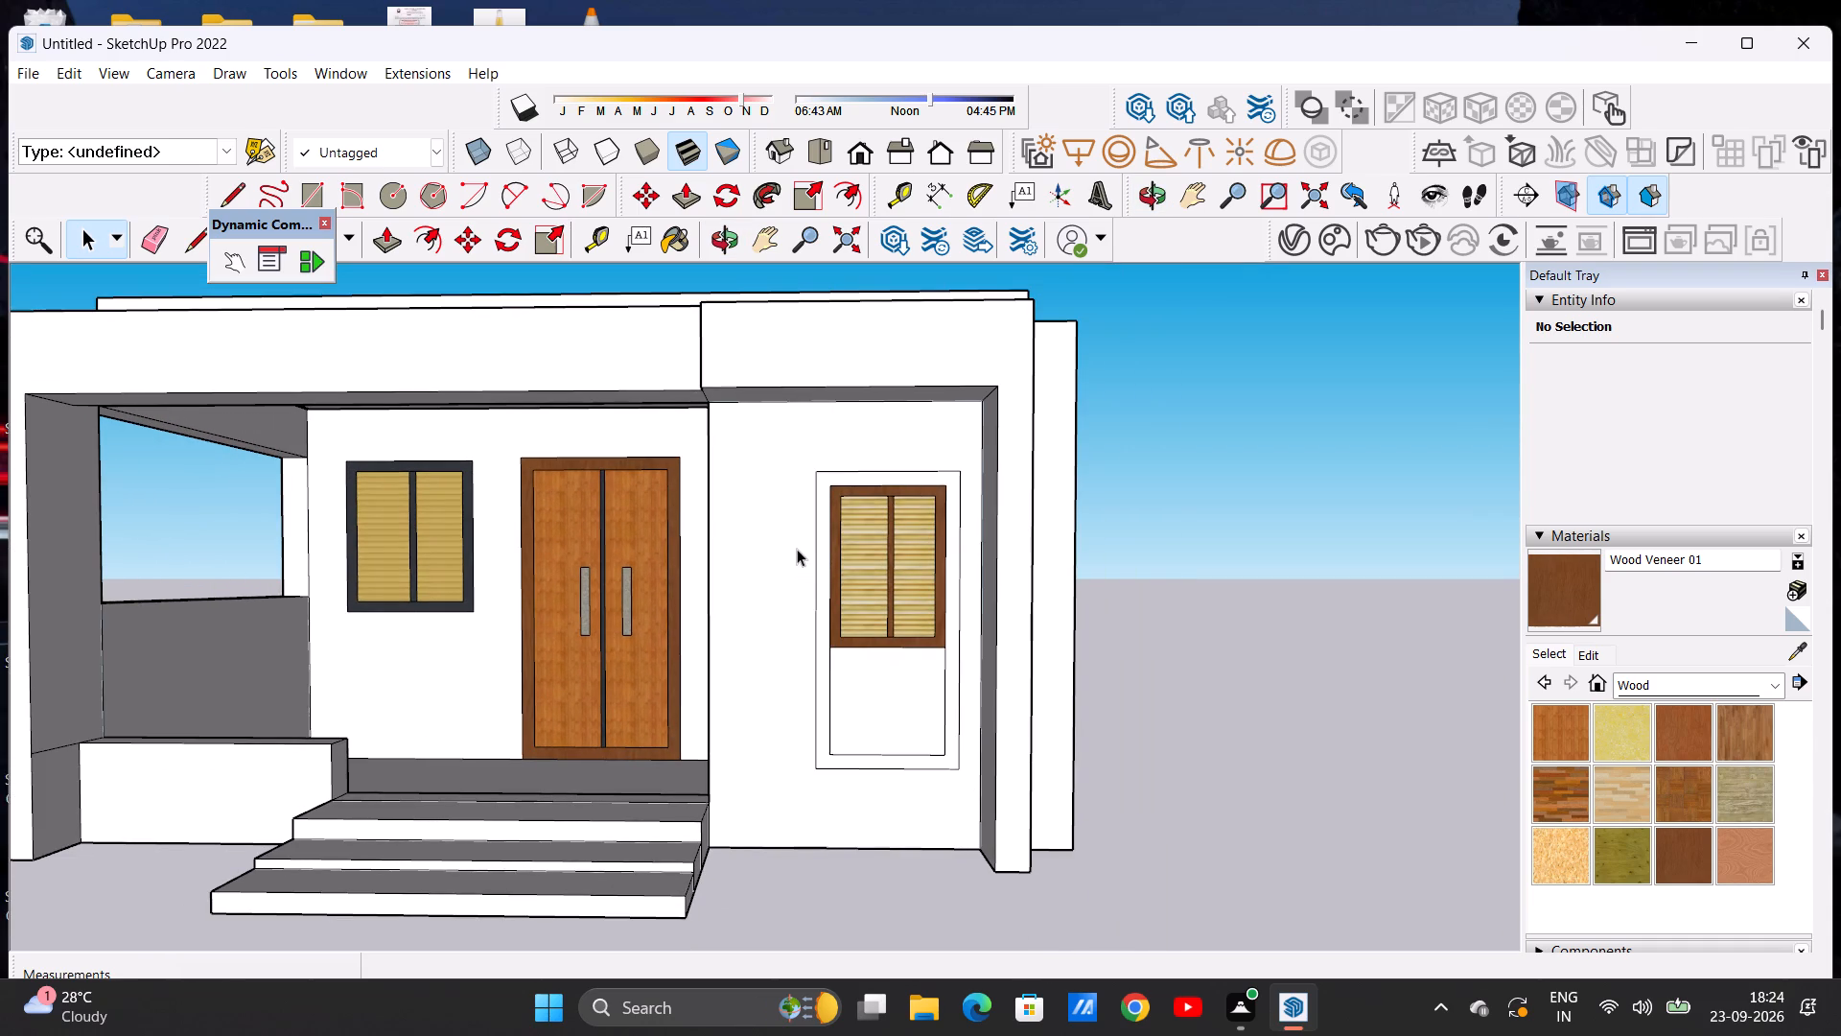
{"action": "scroll", "coordinate": [796, 541], "scroll_direction": "up", "scroll_amount": 1}
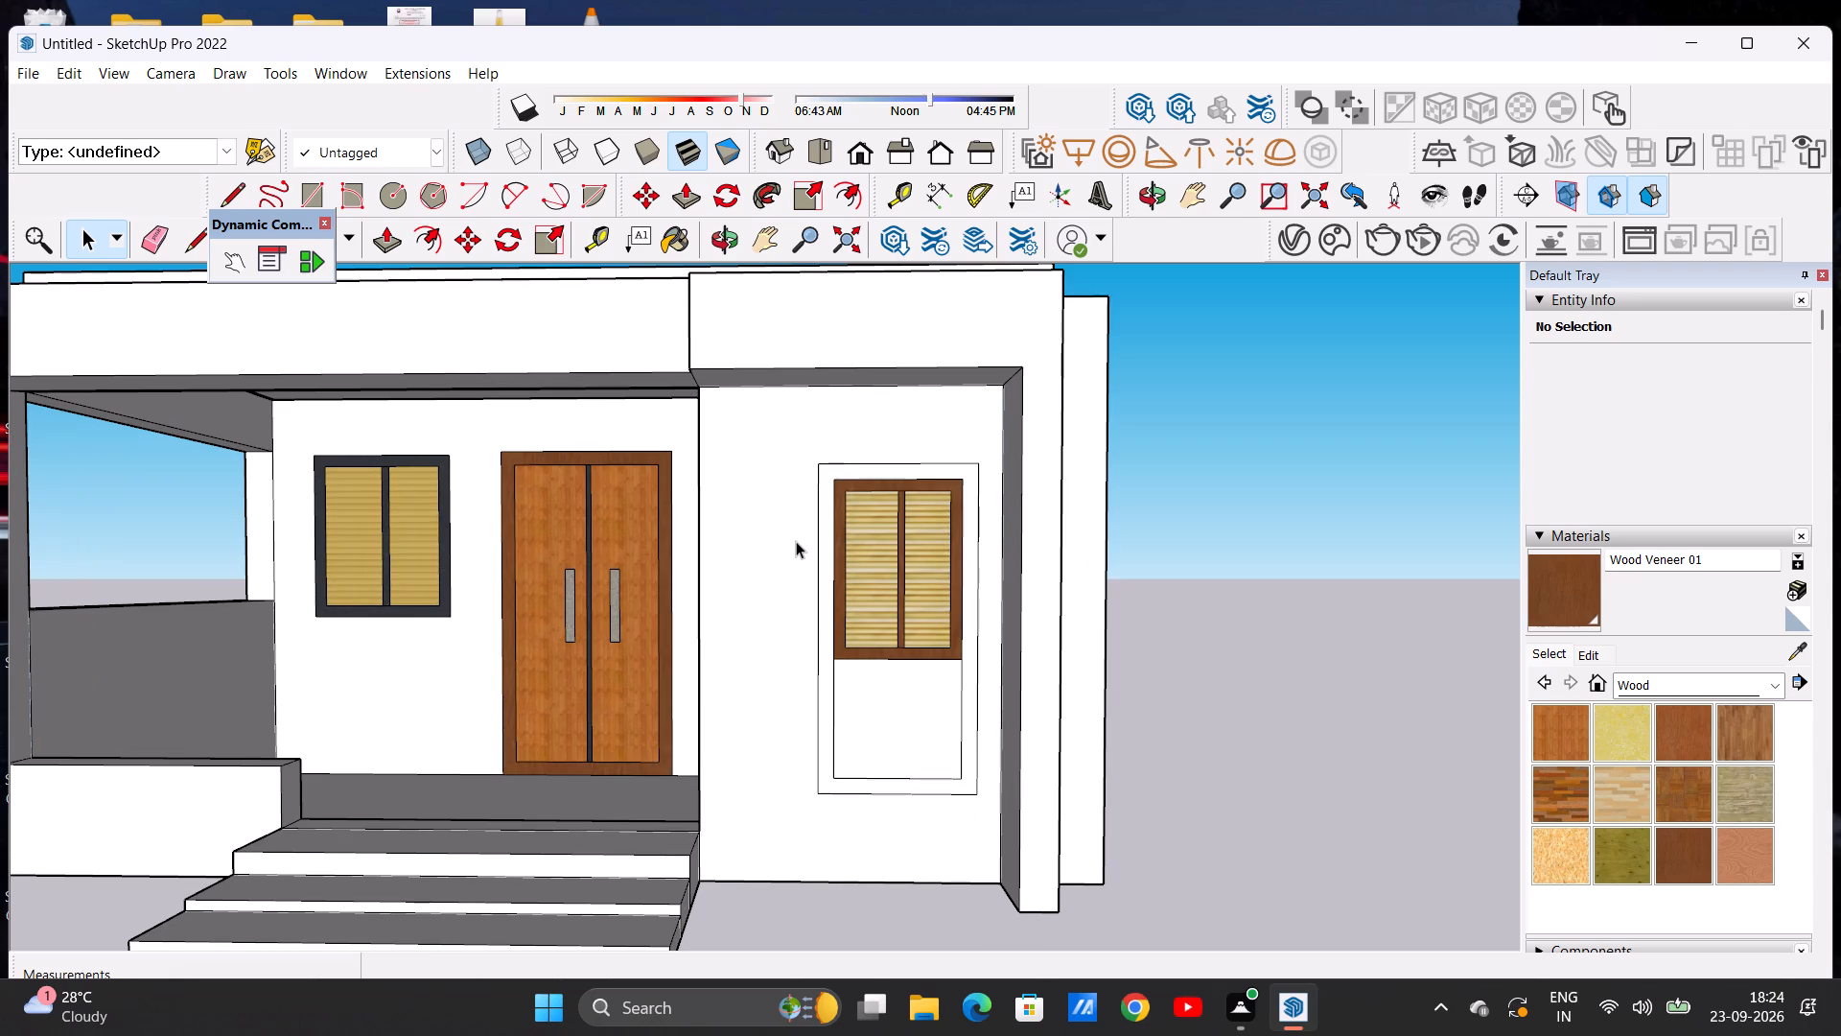
{"action": "scroll", "coordinate": [796, 541], "scroll_direction": "down", "scroll_amount": 3}
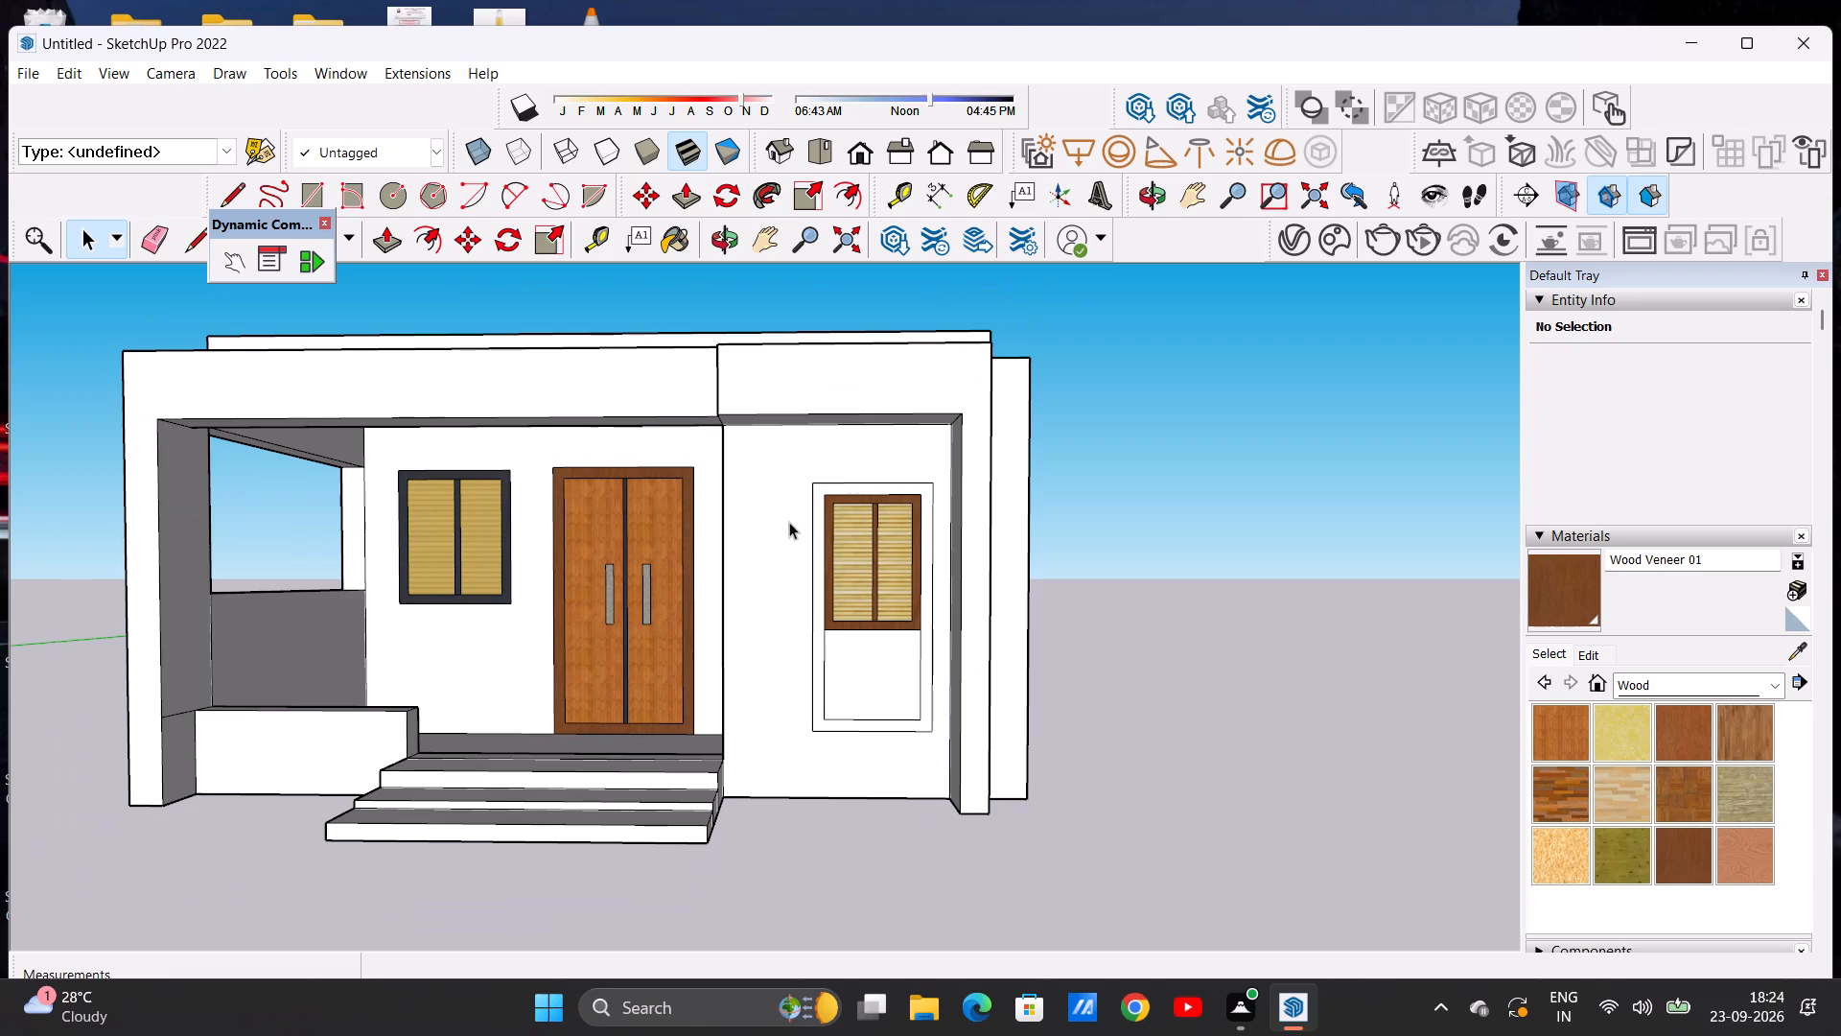
{"action": "scroll", "coordinate": [791, 537], "scroll_direction": "down", "scroll_amount": 3}
{"action": "scroll", "coordinate": [817, 515], "scroll_direction": "up", "scroll_amount": 4}
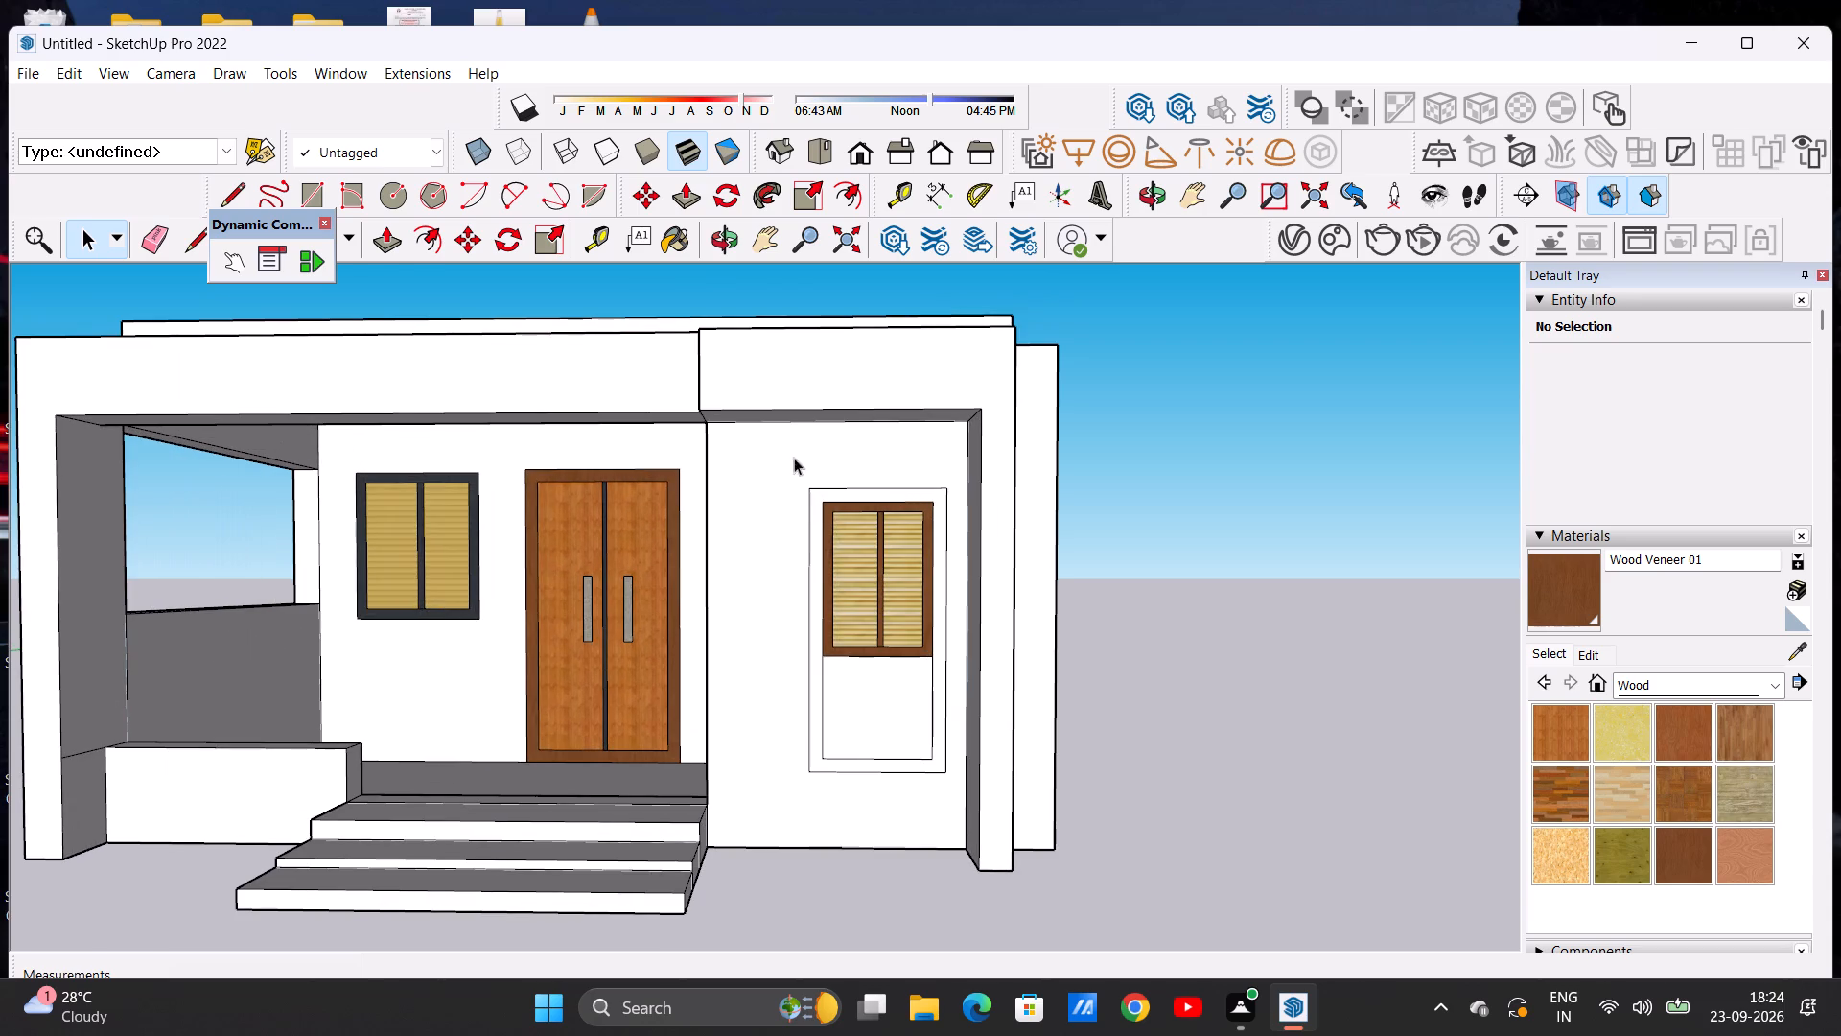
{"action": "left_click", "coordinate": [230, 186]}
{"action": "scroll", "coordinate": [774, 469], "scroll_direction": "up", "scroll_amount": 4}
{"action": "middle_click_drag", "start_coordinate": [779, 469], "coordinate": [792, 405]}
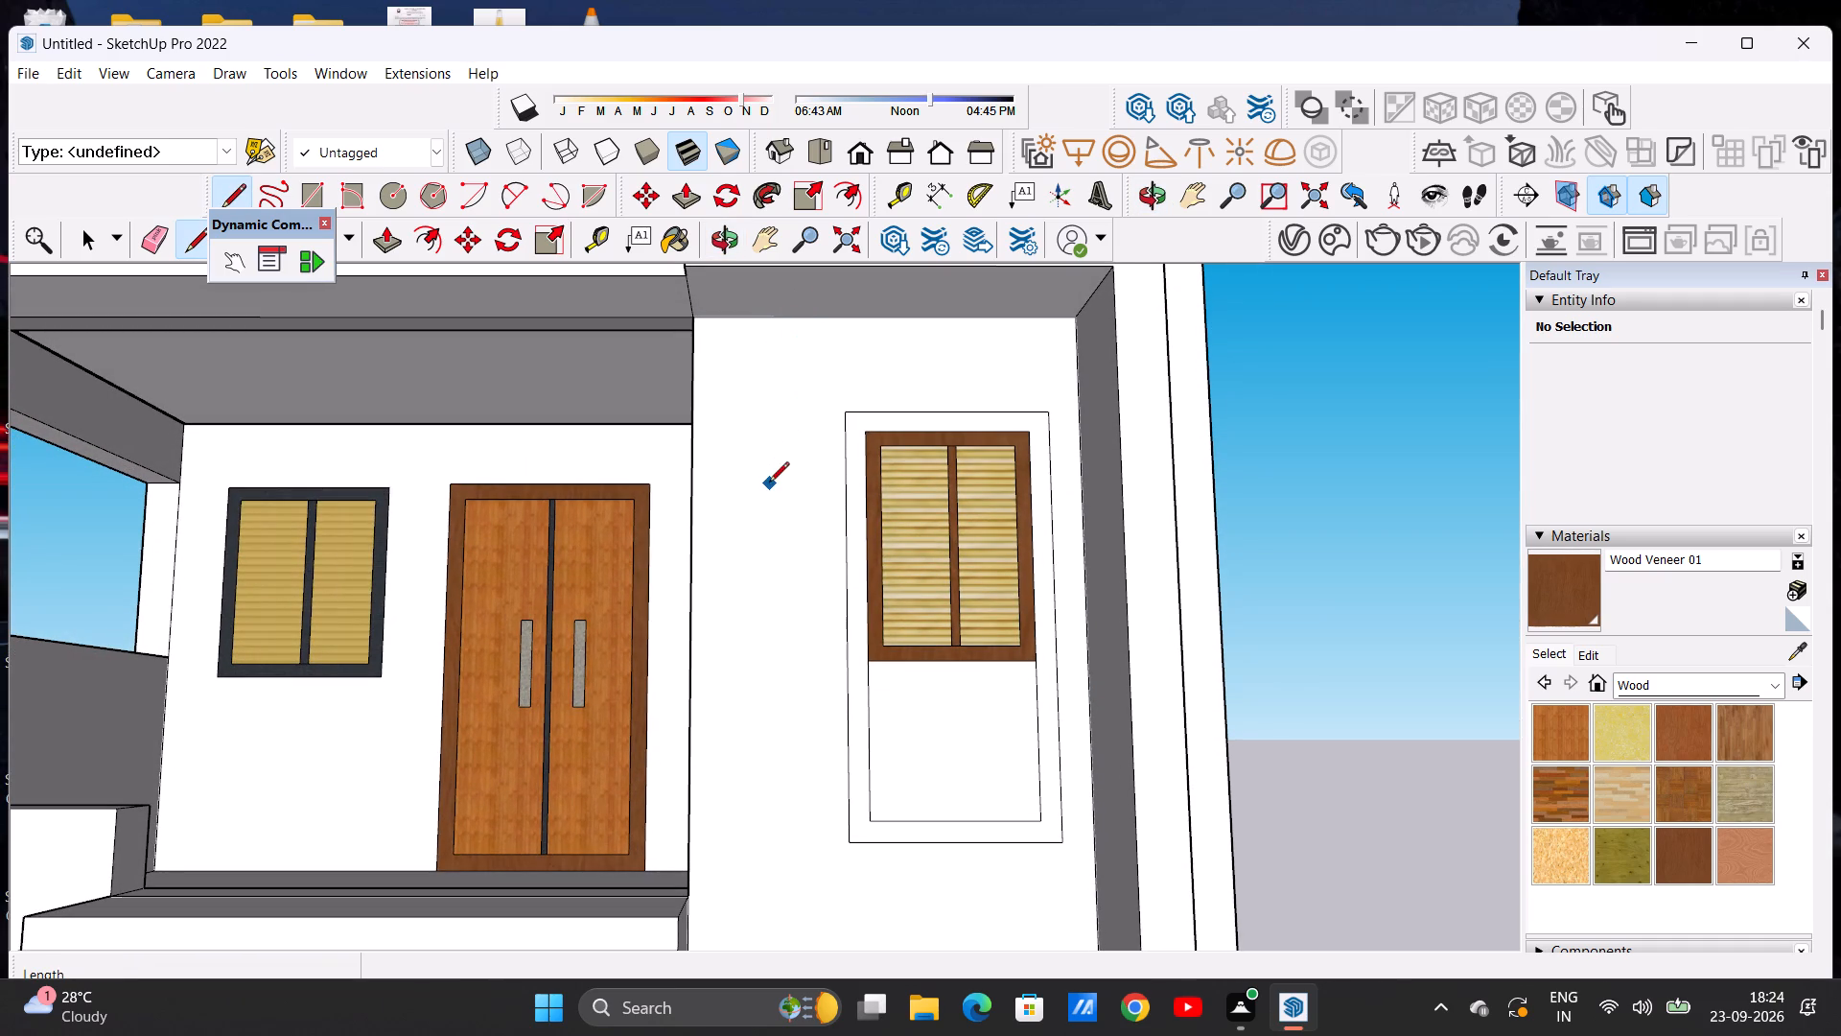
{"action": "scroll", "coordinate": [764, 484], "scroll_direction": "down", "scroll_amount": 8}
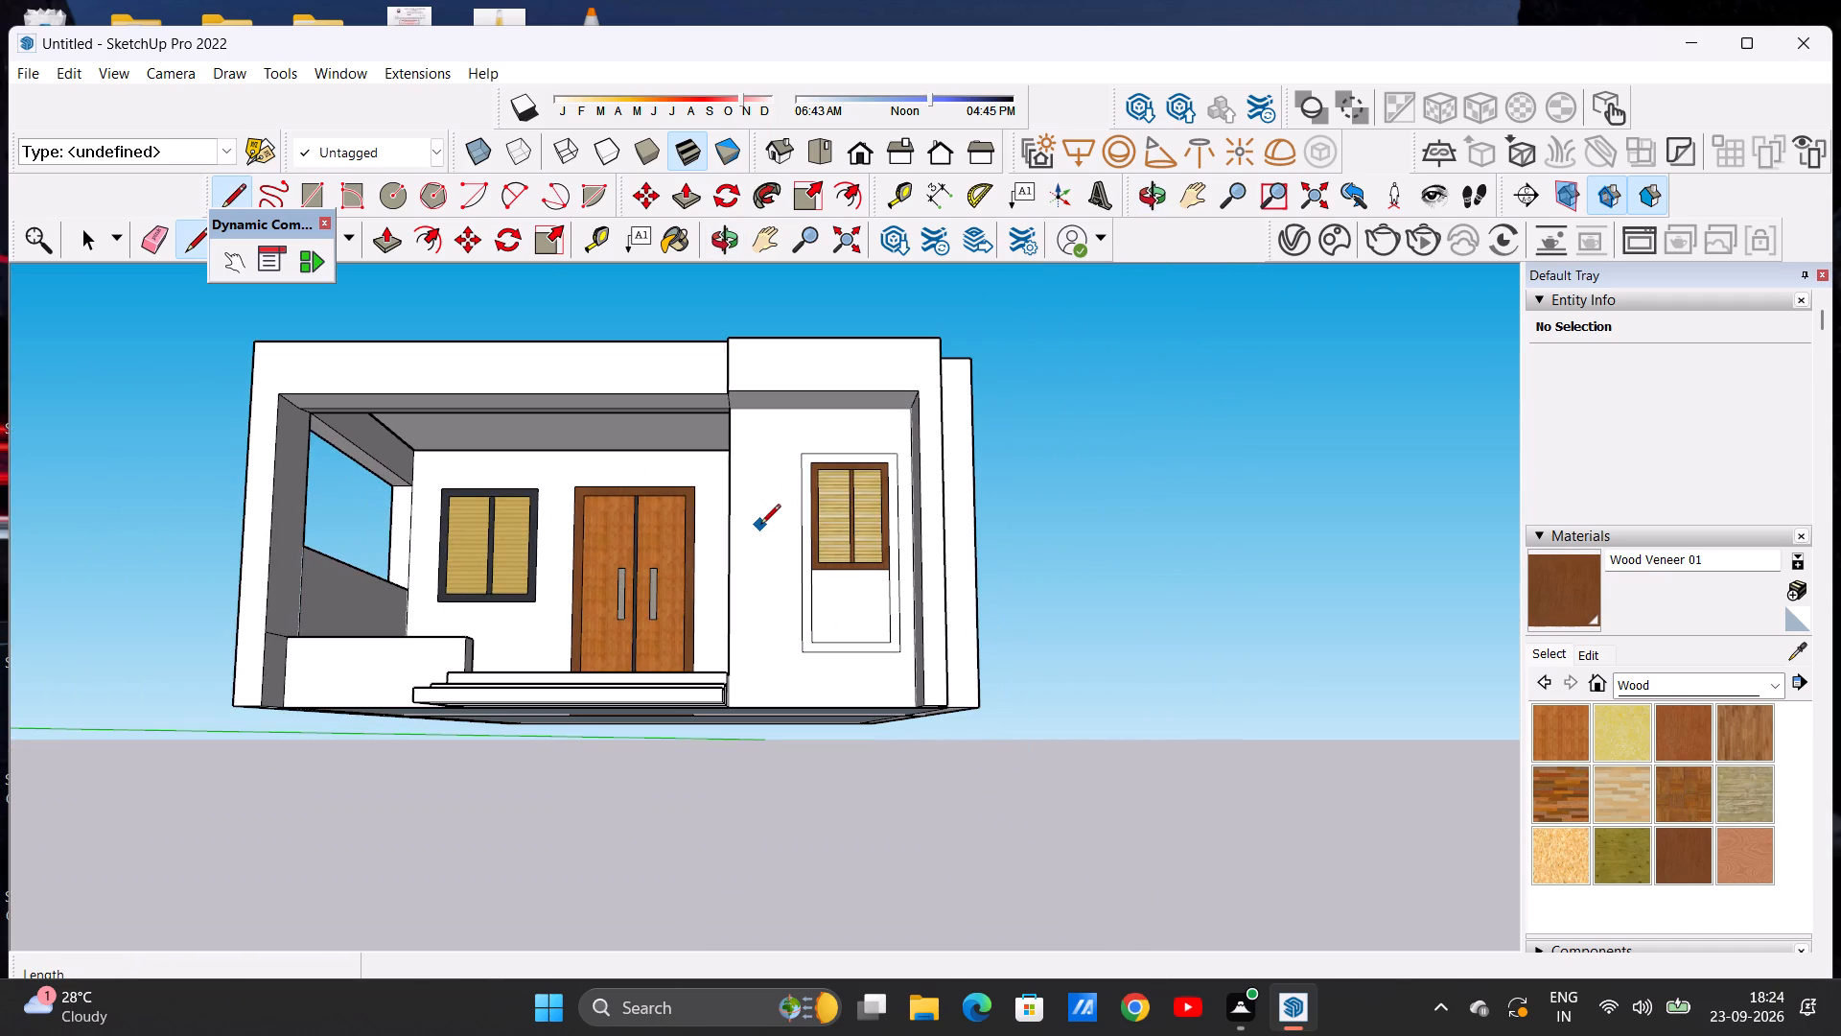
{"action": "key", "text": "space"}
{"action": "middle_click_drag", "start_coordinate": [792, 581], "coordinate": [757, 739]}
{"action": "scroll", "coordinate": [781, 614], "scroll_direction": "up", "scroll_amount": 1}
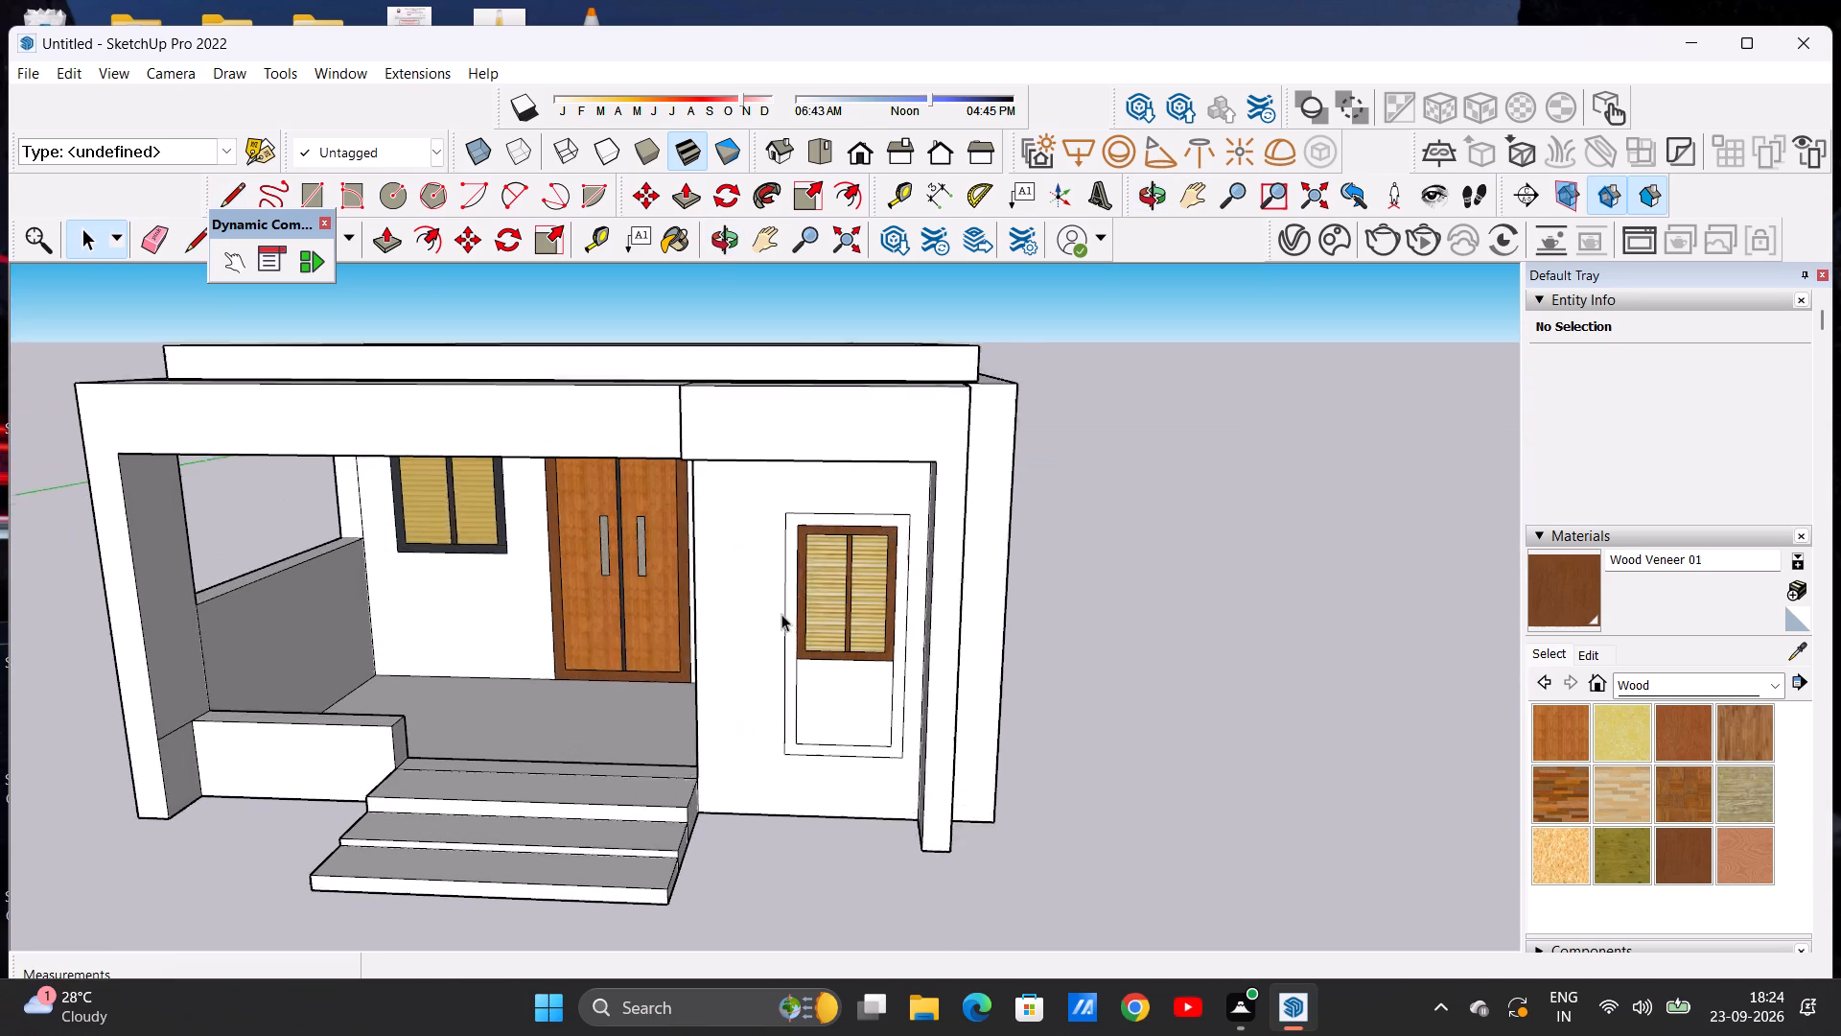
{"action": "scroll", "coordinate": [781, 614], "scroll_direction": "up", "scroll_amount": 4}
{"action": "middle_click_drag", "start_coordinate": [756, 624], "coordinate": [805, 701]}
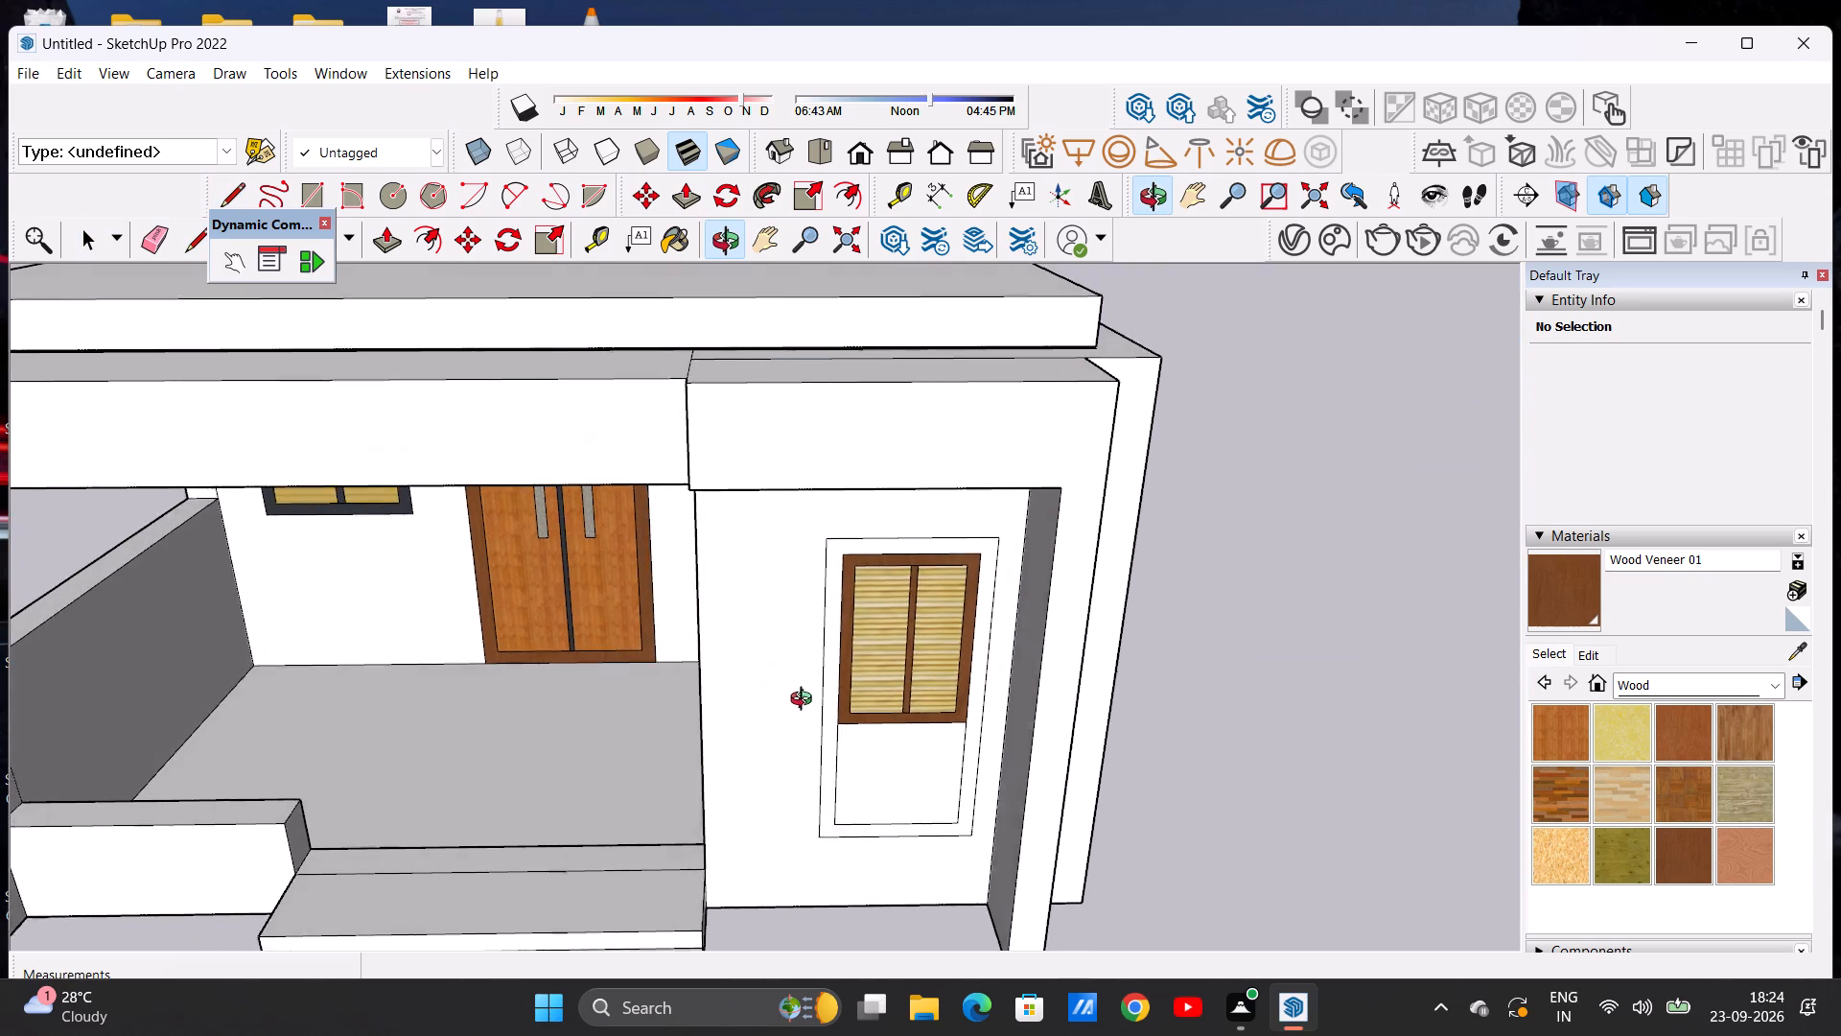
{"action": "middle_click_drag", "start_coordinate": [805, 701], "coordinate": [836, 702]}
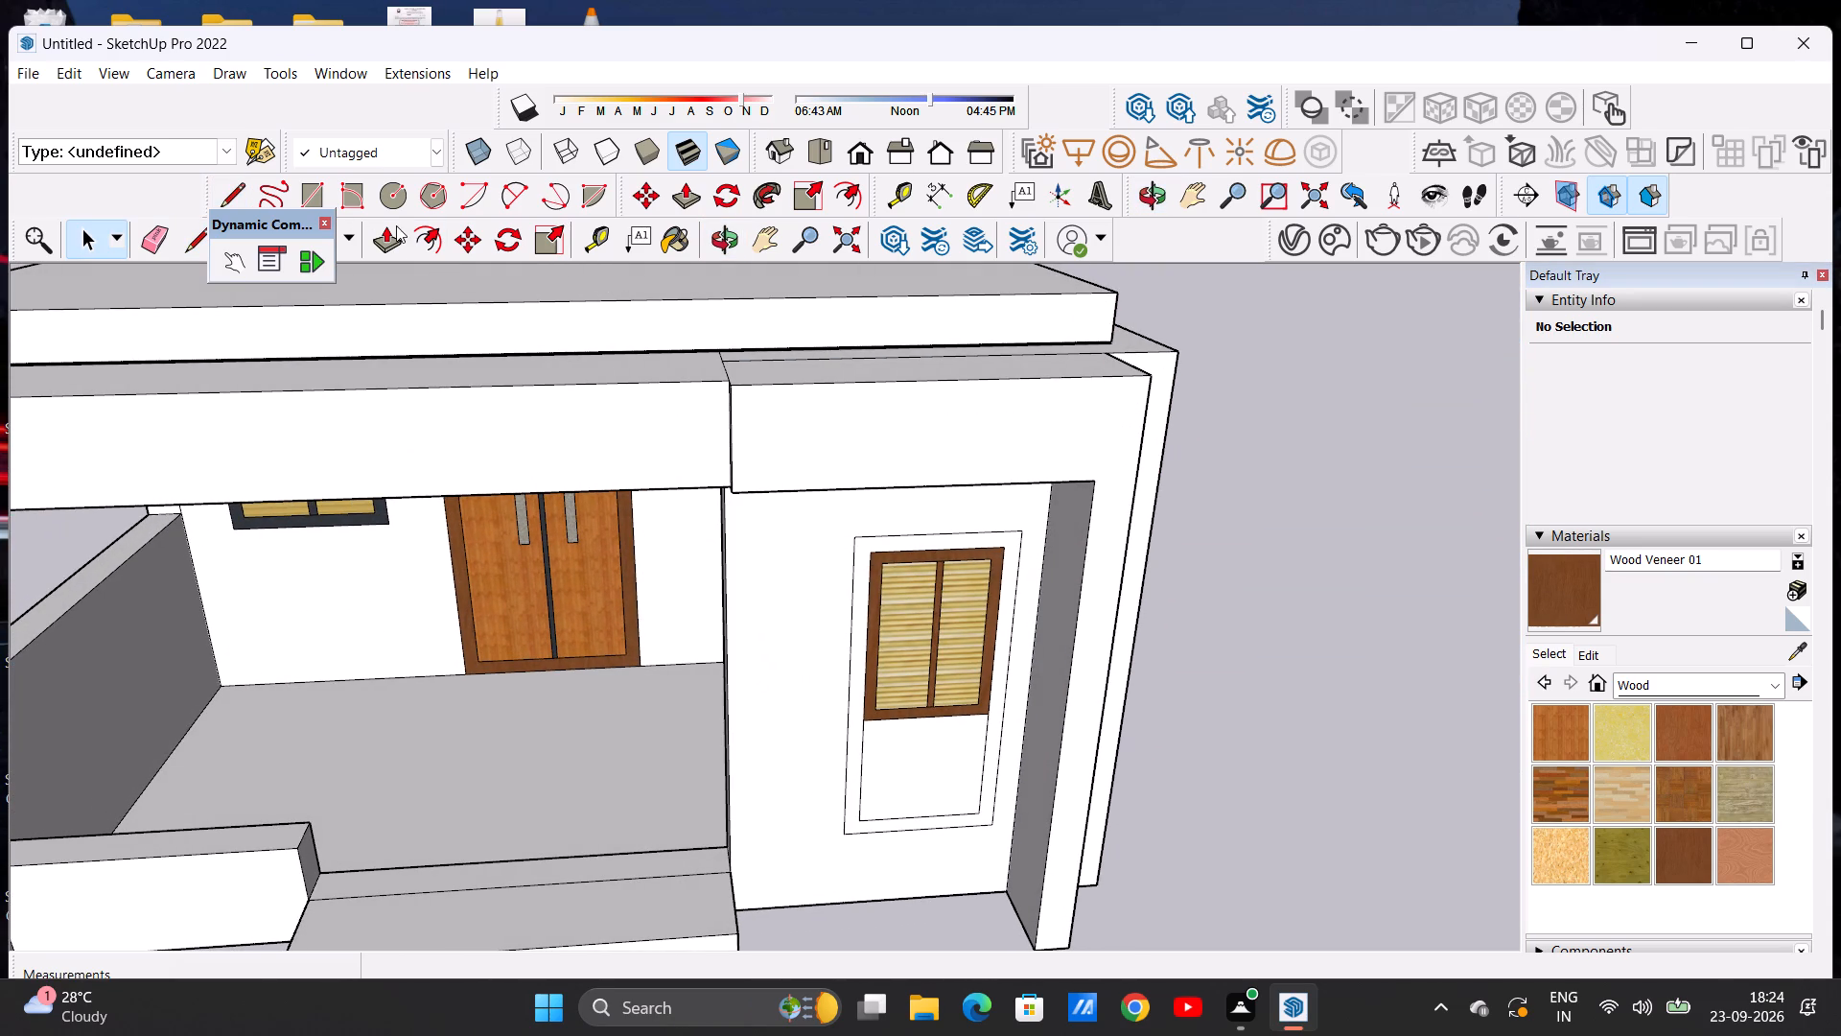
Extrude the border frame around the tall window outward by about 5 15/16" with Push/Pull.
{"action": "left_click", "coordinate": [398, 227]}
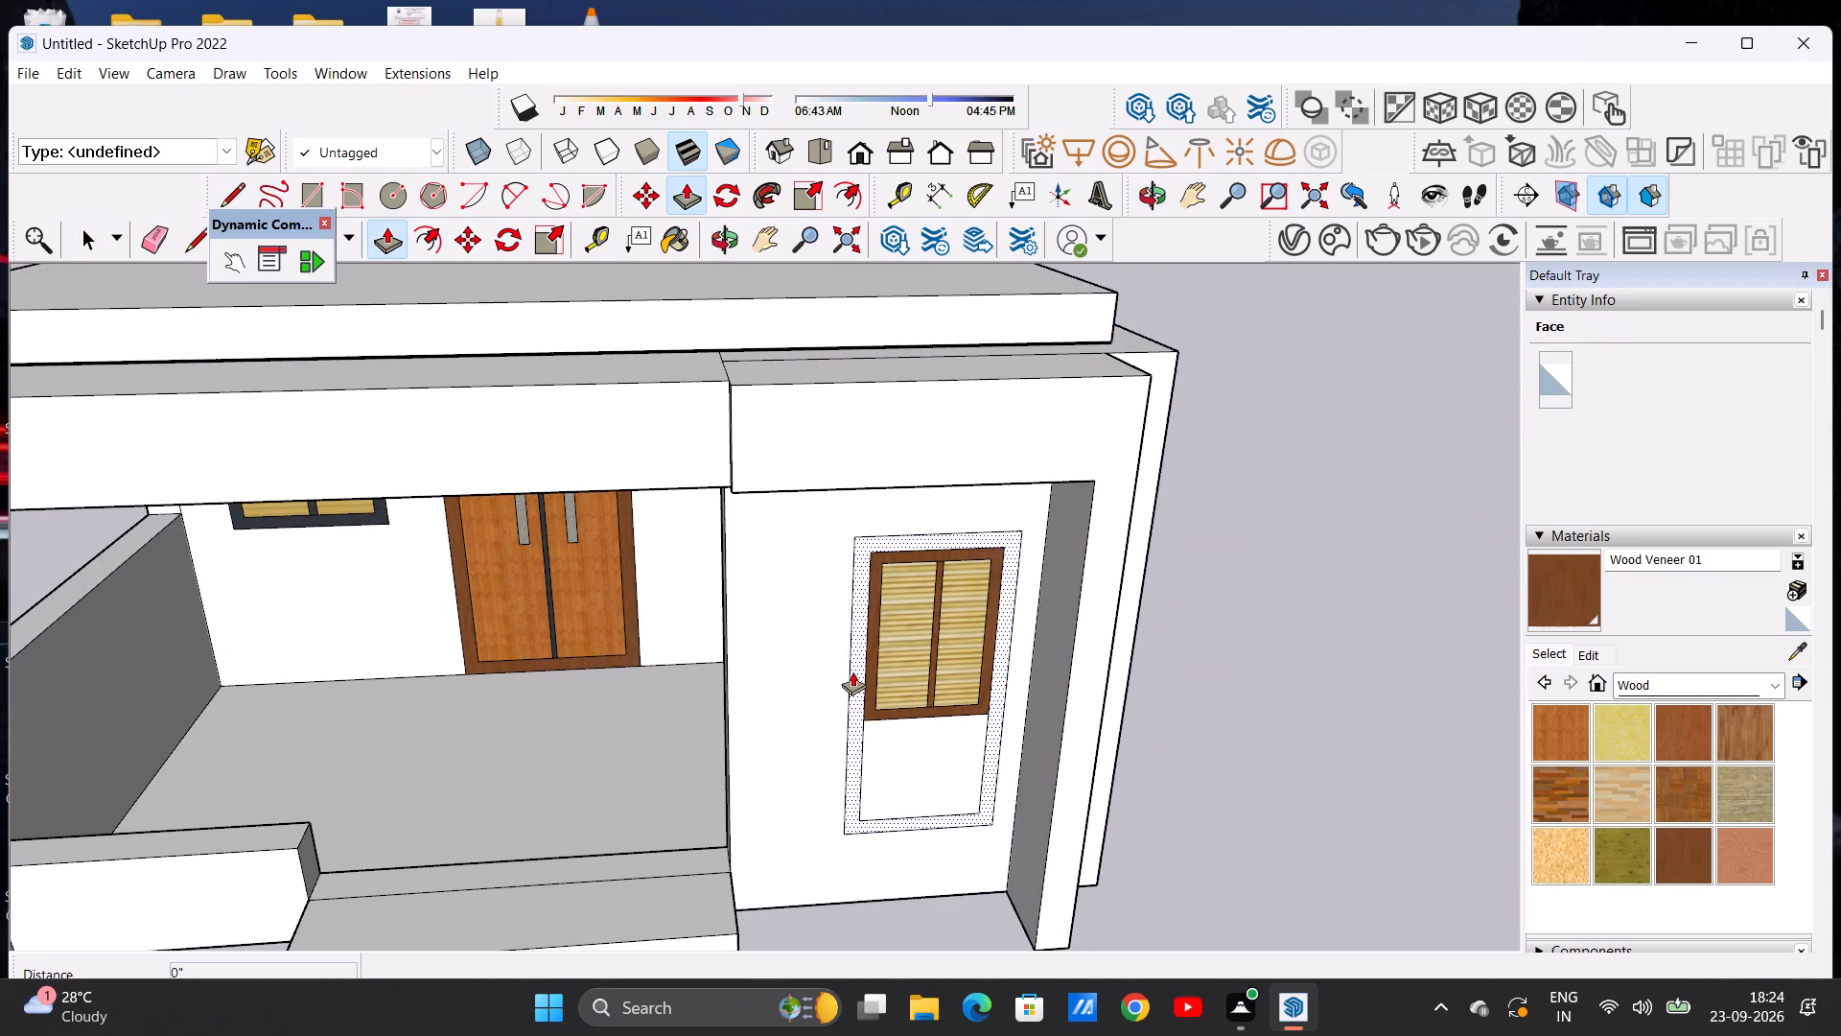
{"action": "left_click", "coordinate": [852, 671]}
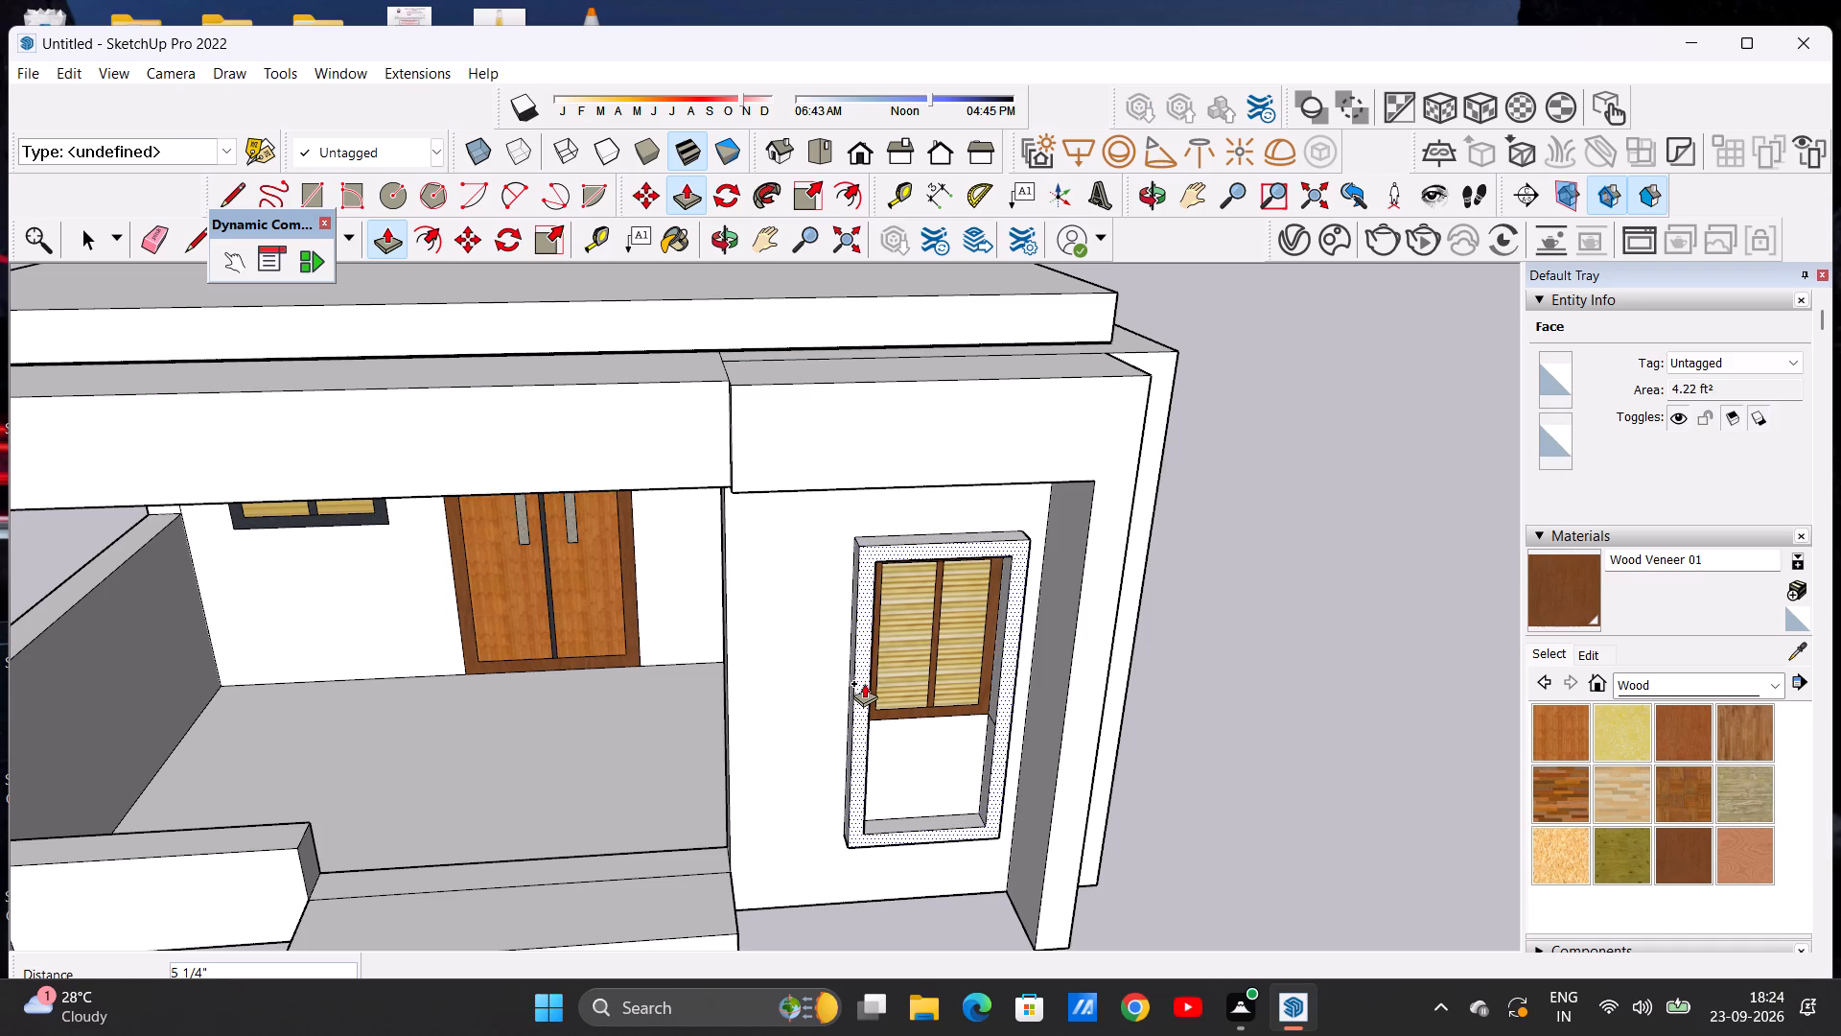
{"action": "left_click", "coordinate": [864, 683]}
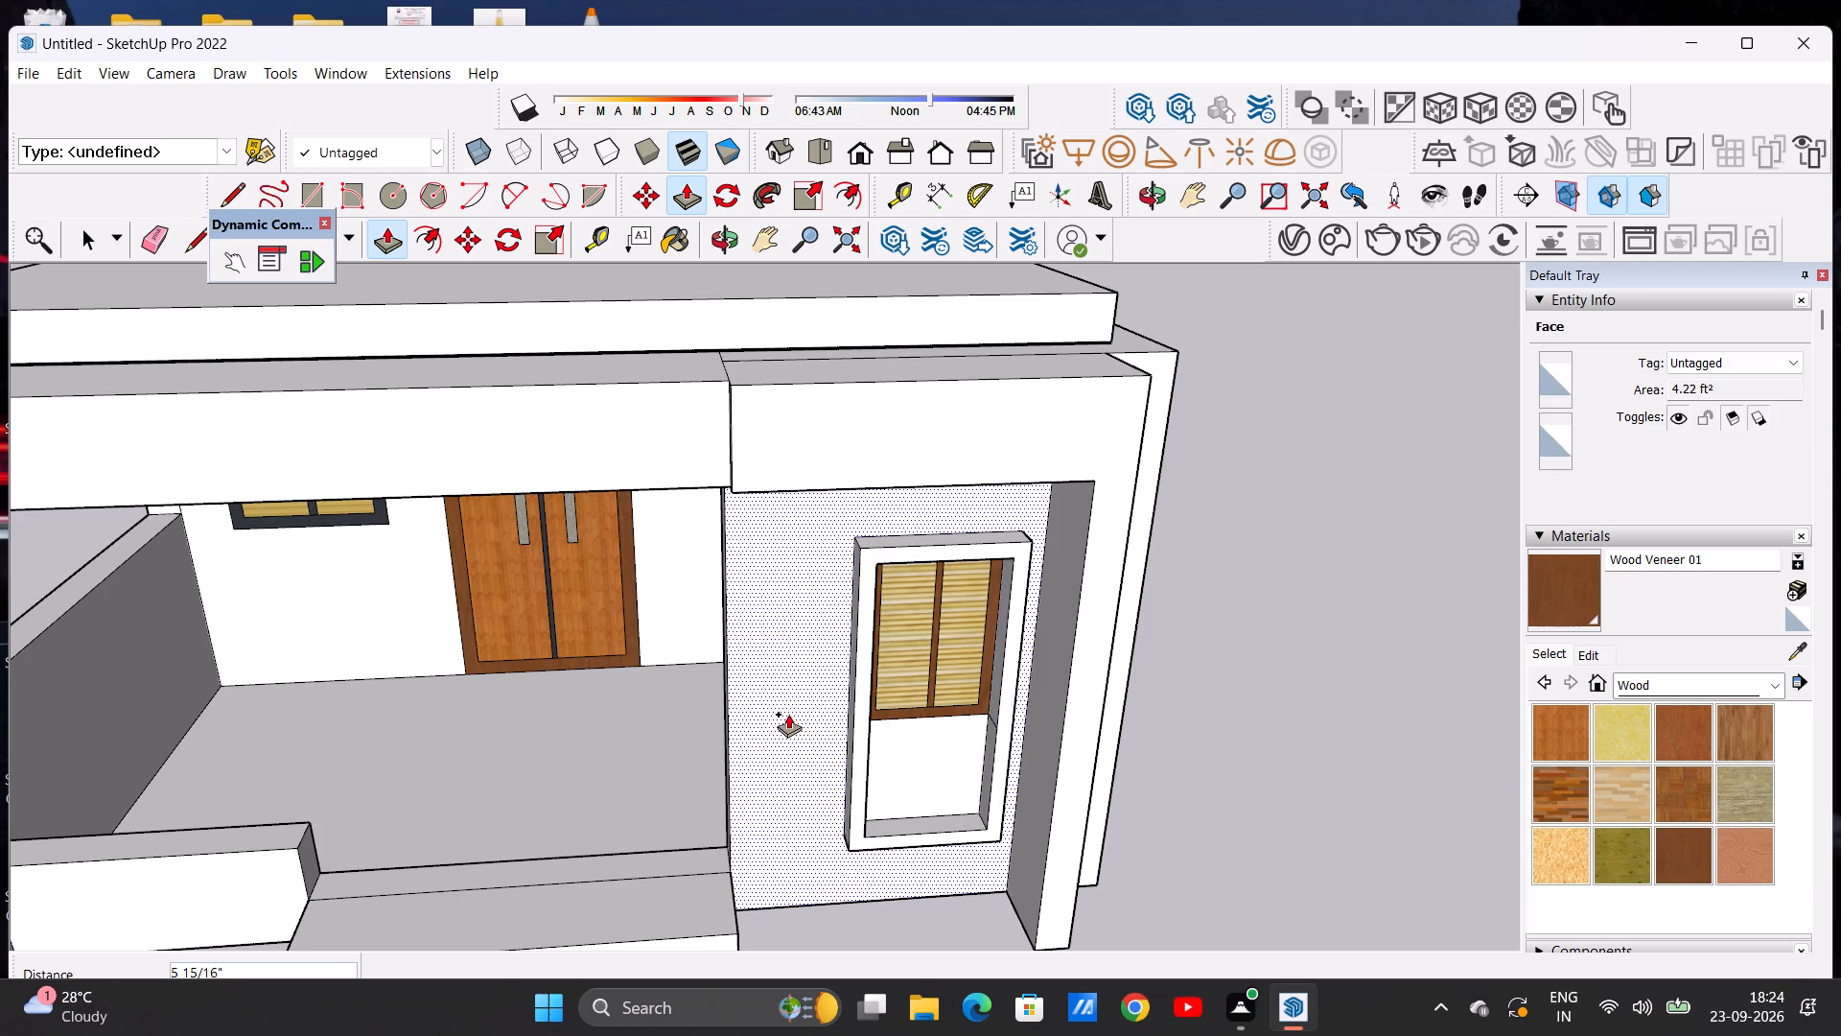
{"action": "key", "text": "space"}
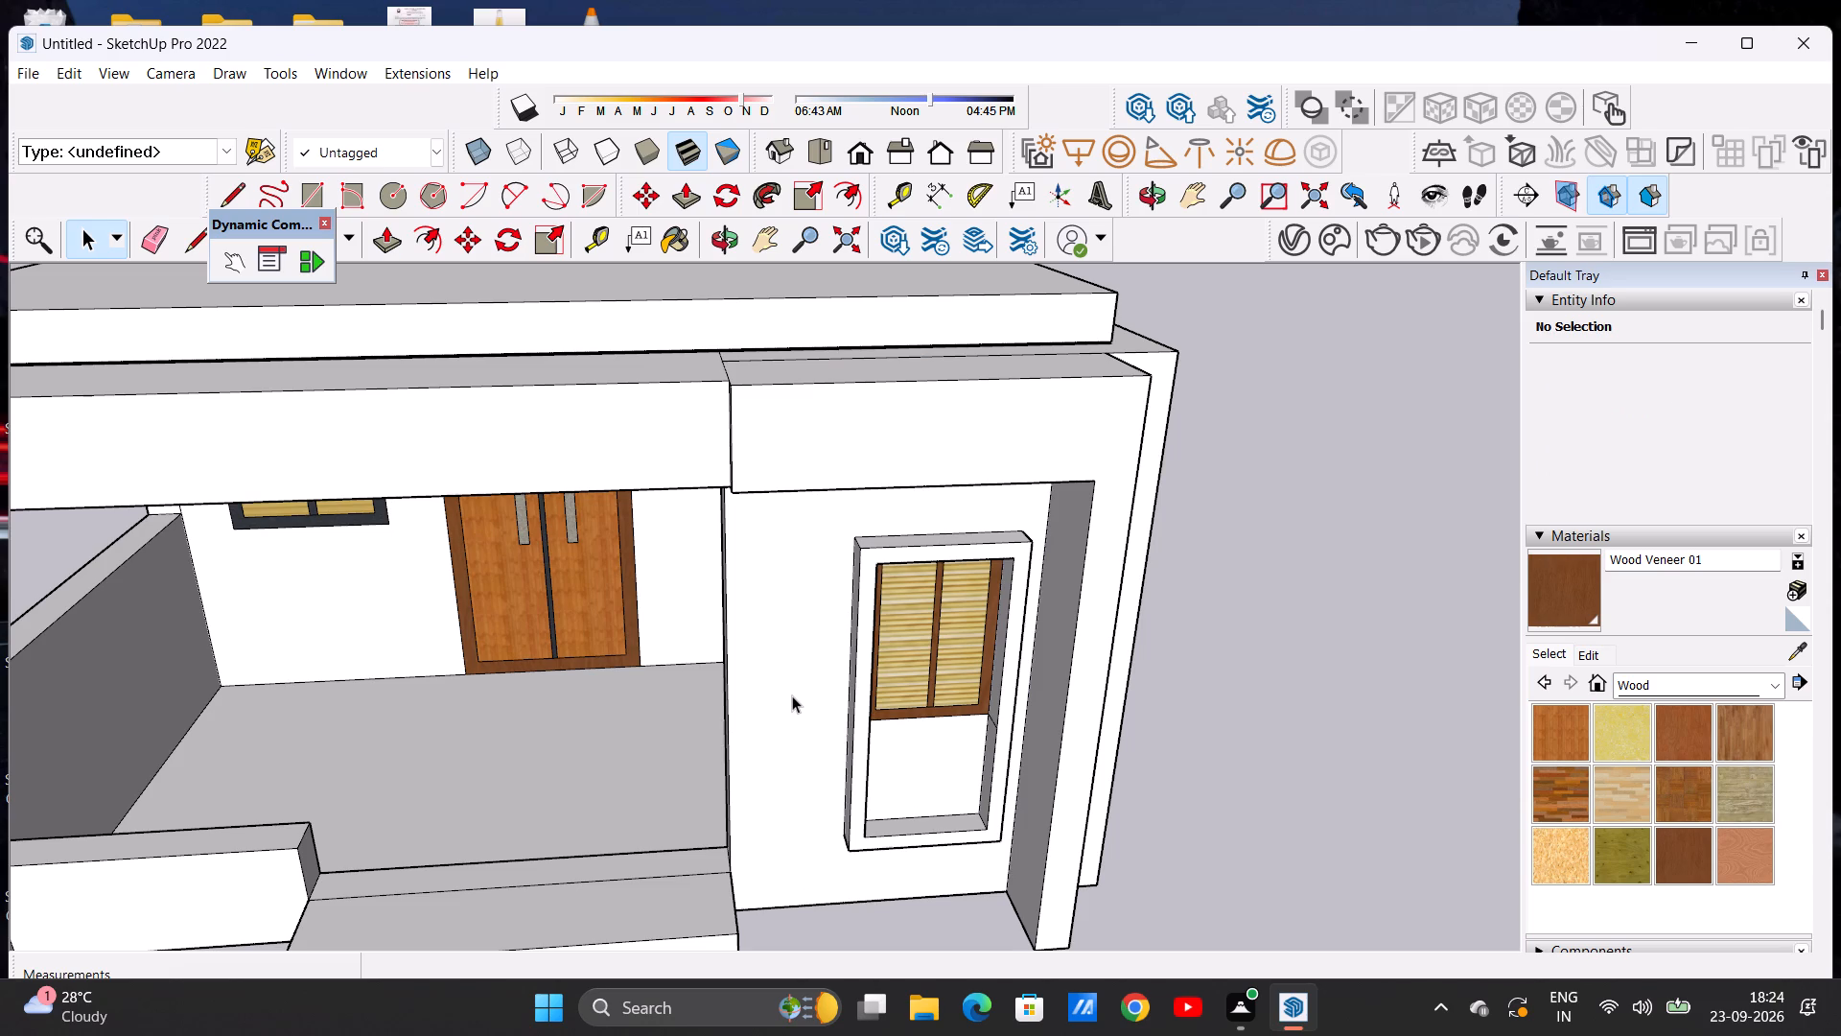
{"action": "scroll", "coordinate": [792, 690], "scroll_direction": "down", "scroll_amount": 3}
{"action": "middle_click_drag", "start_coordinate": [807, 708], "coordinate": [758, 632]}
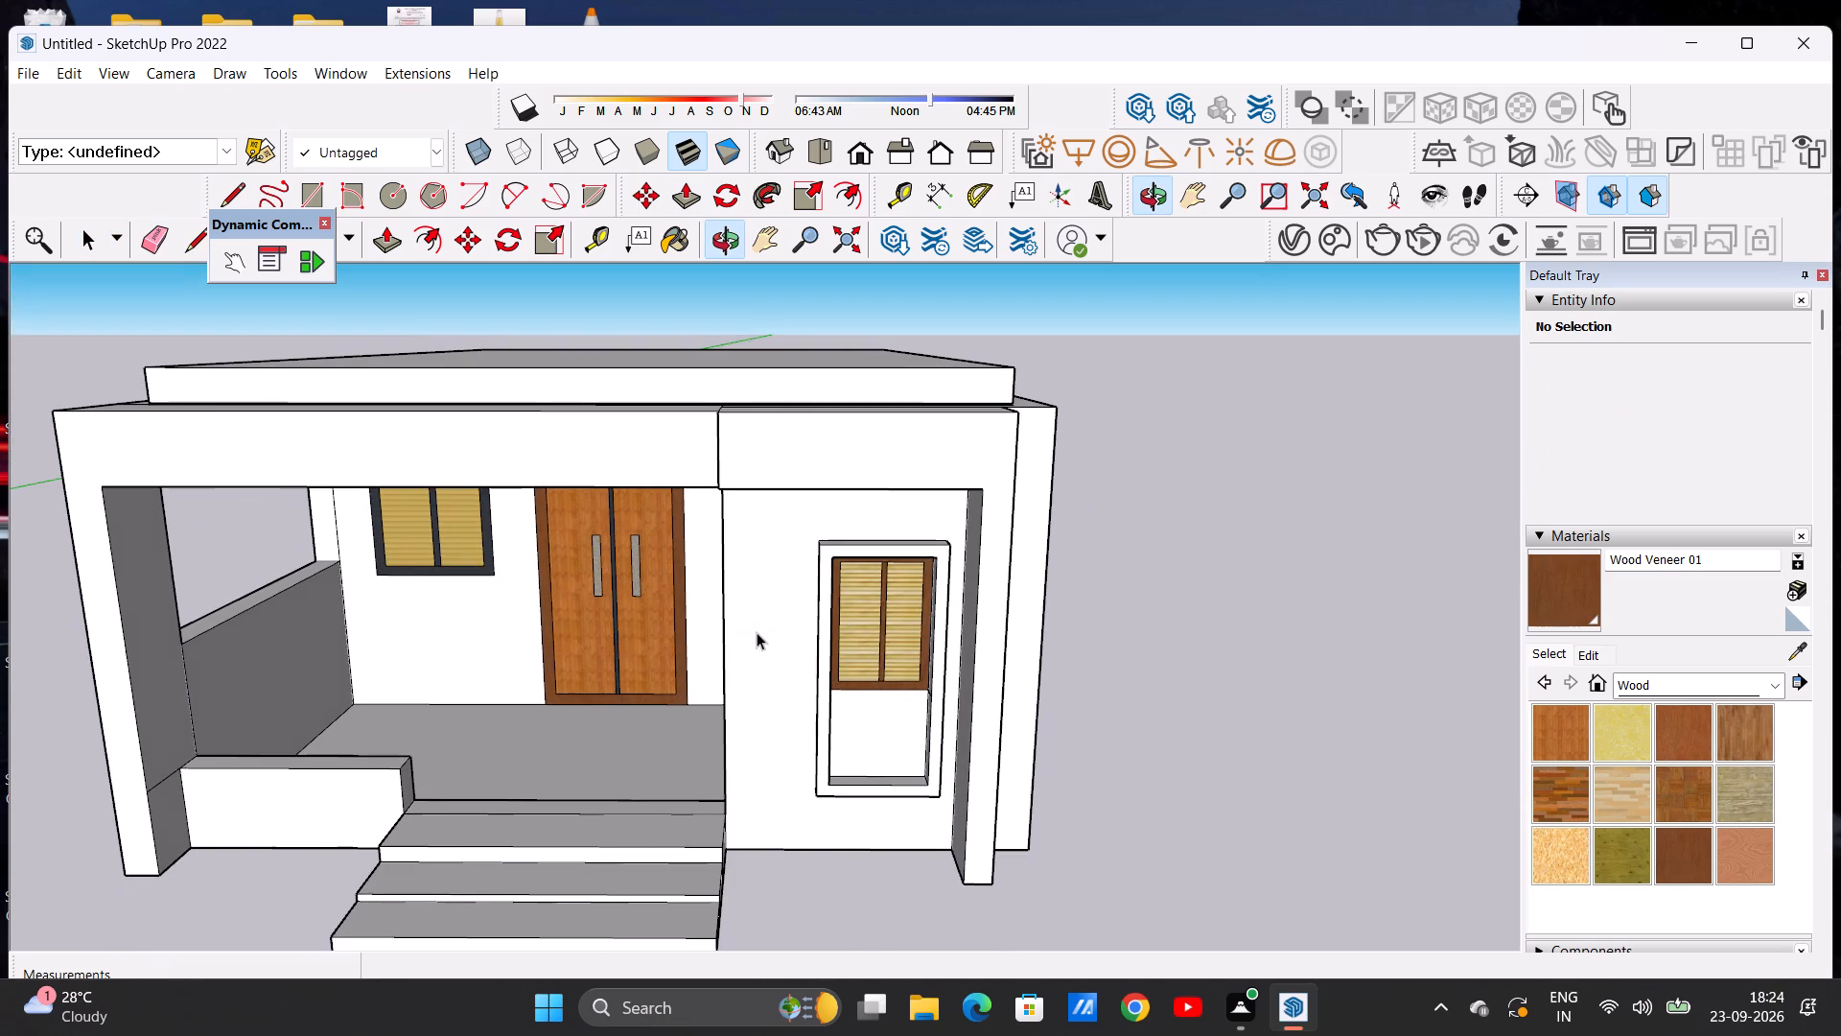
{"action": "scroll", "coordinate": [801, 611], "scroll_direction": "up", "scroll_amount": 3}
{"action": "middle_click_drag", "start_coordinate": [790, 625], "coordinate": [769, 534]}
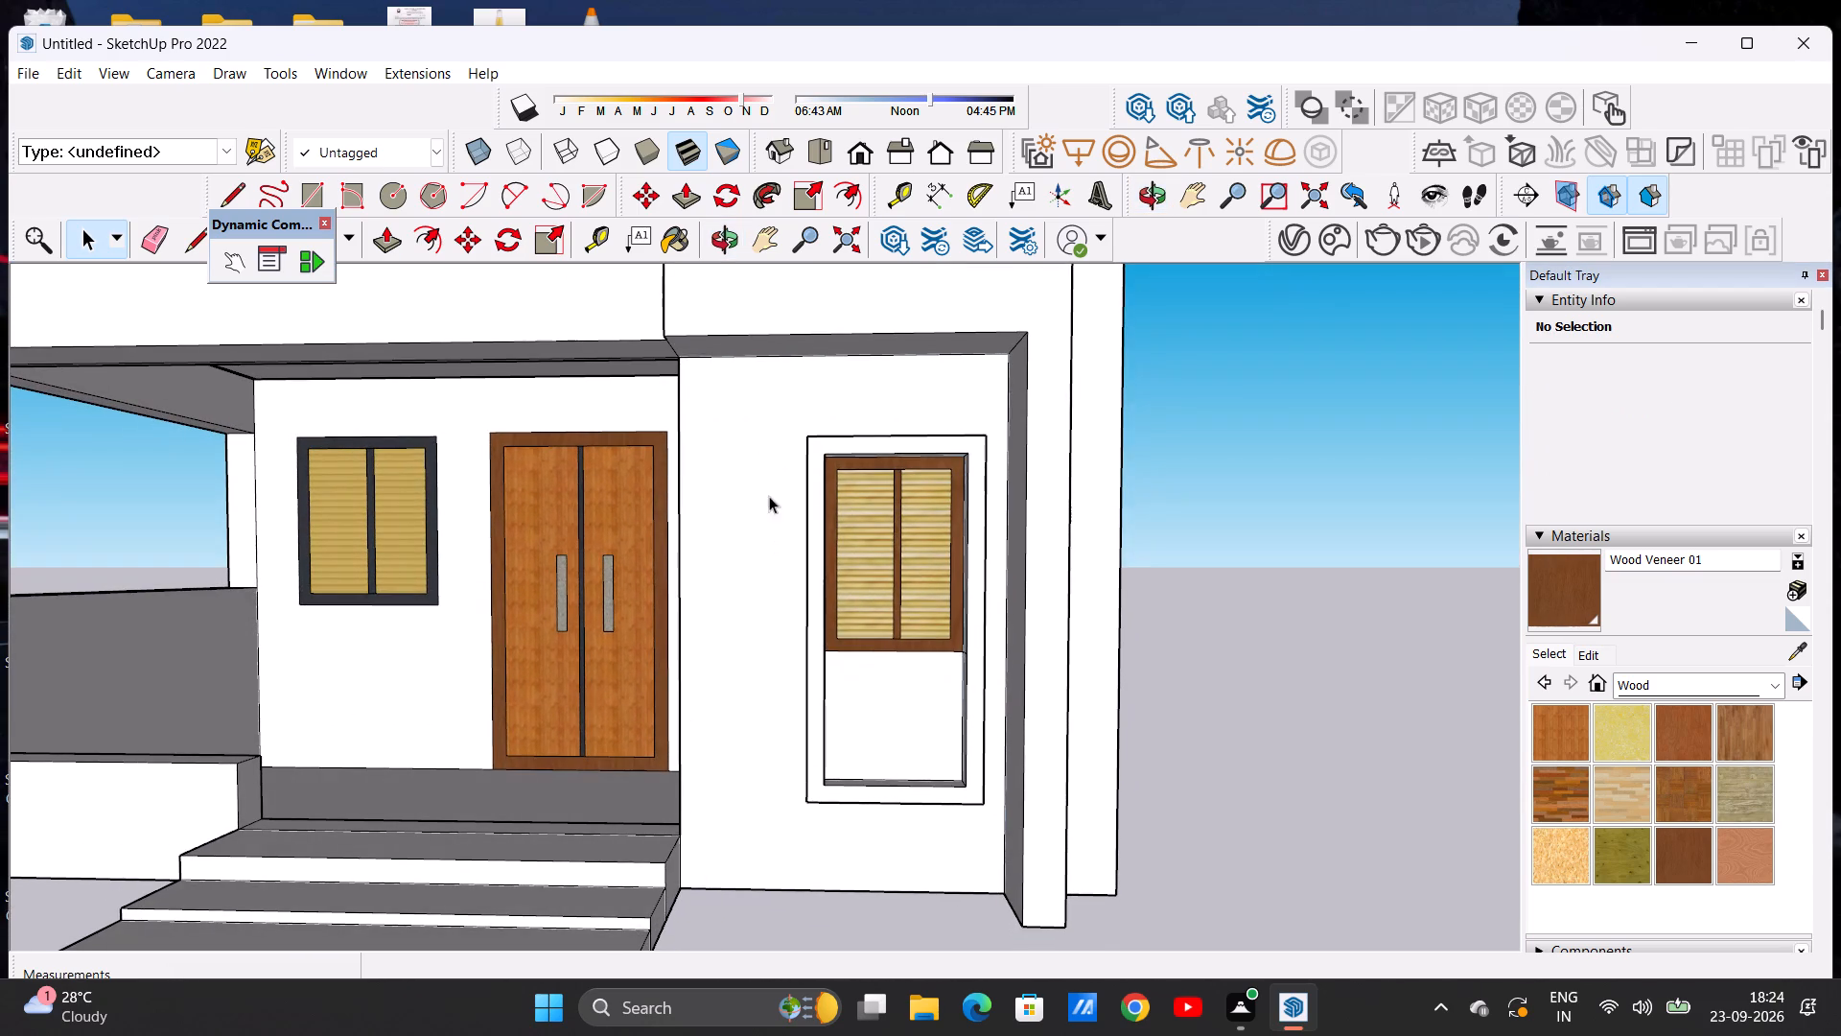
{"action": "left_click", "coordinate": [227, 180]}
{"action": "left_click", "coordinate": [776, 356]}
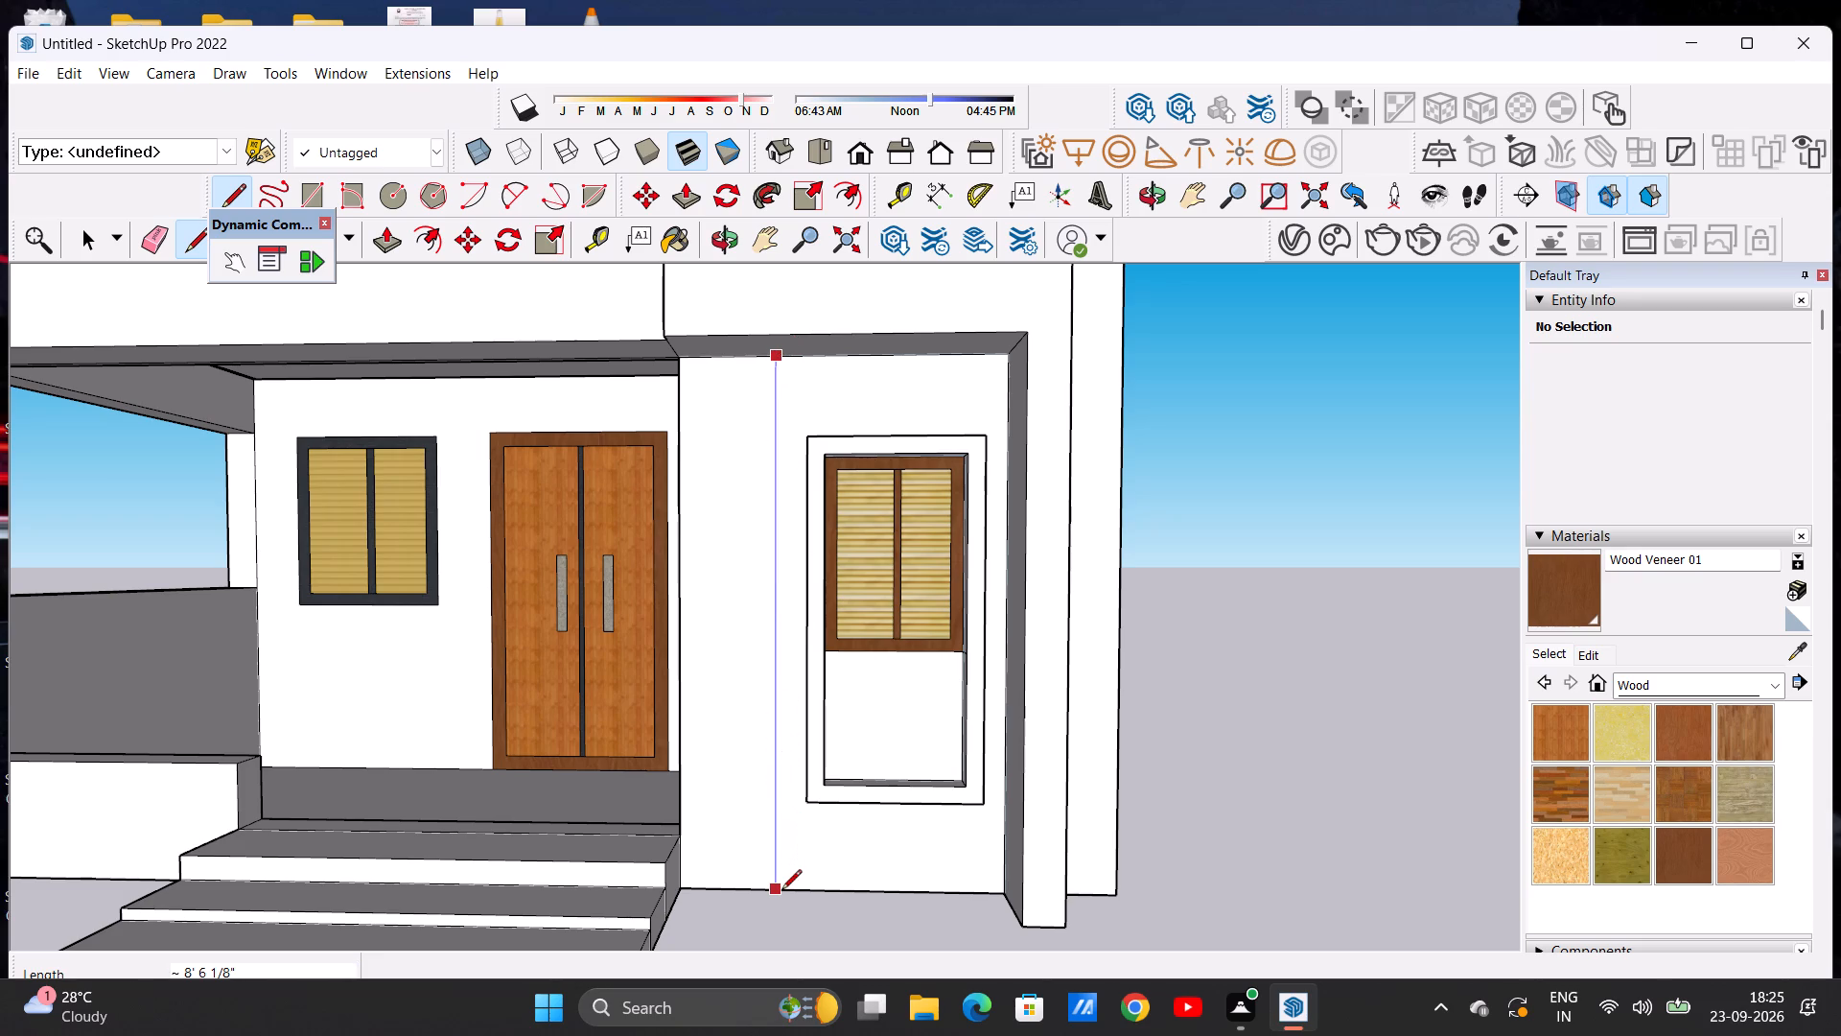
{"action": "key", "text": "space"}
Draw a vertical line about 8' 6 1/8" long on the front wall between the door-side corner and the tall window's frame.
{"action": "left_click", "coordinate": [242, 188]}
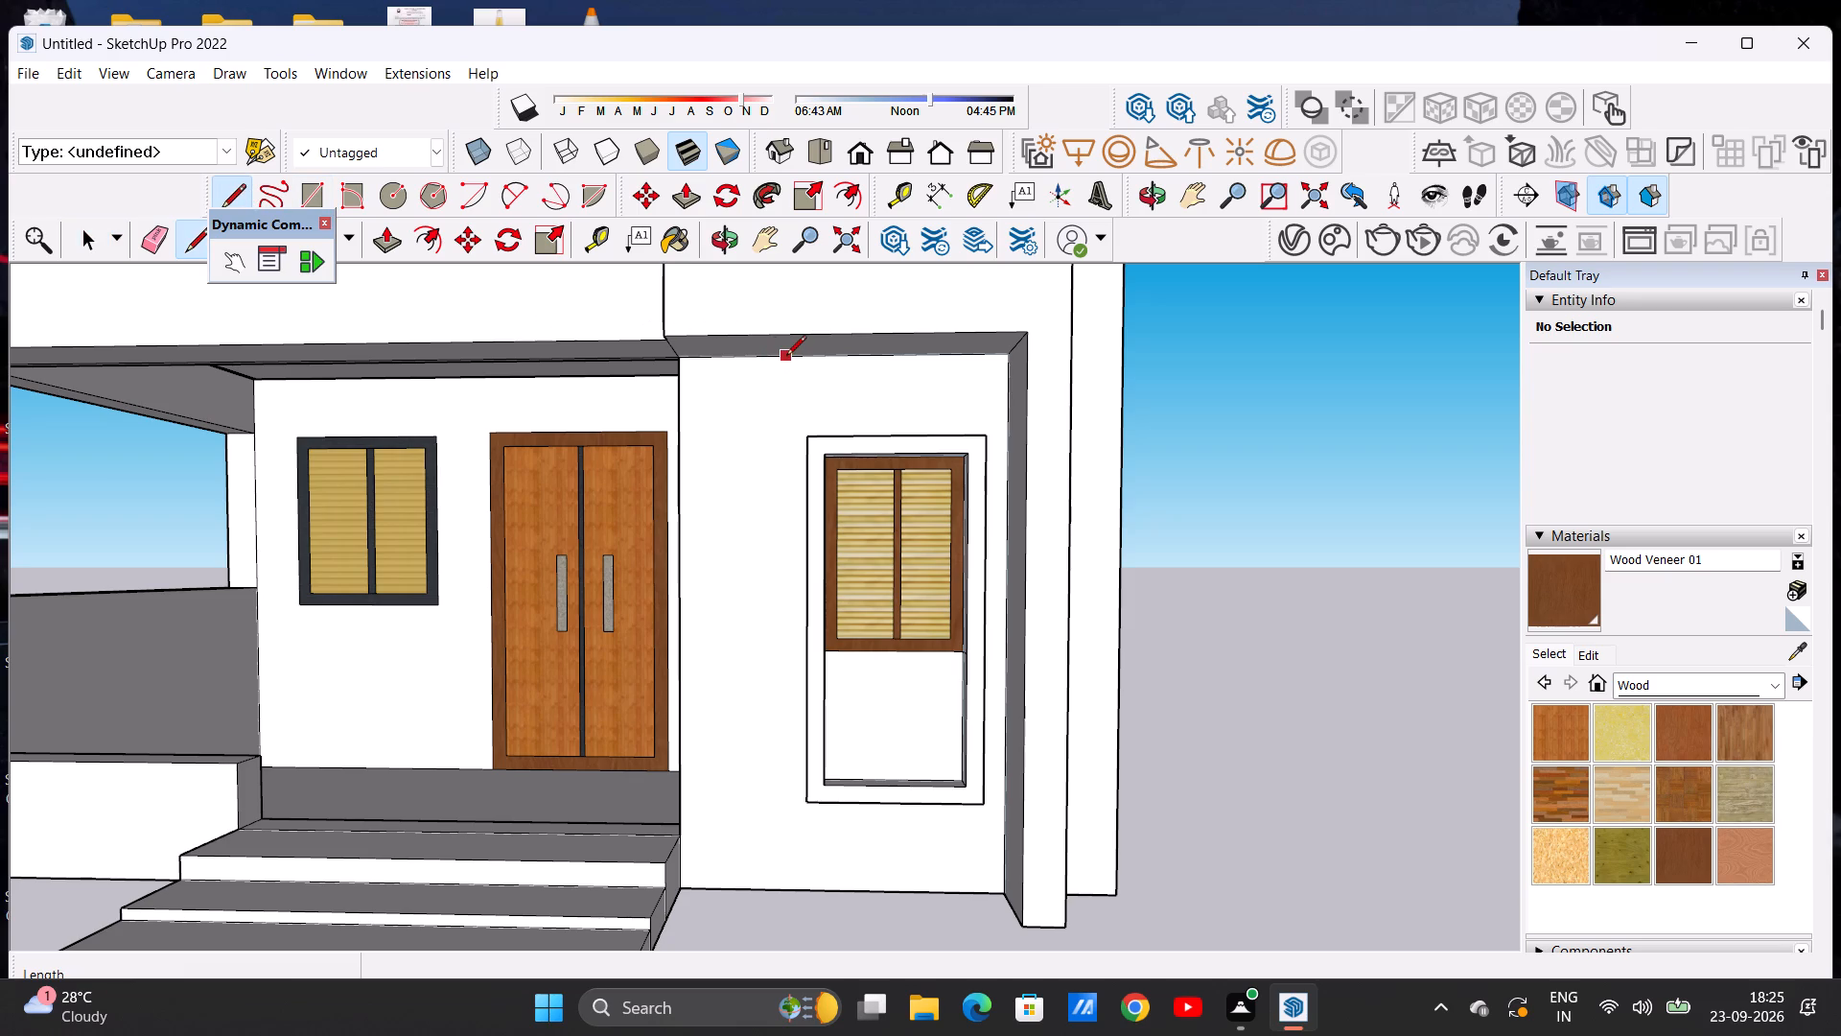
{"action": "left_click", "coordinate": [782, 356]}
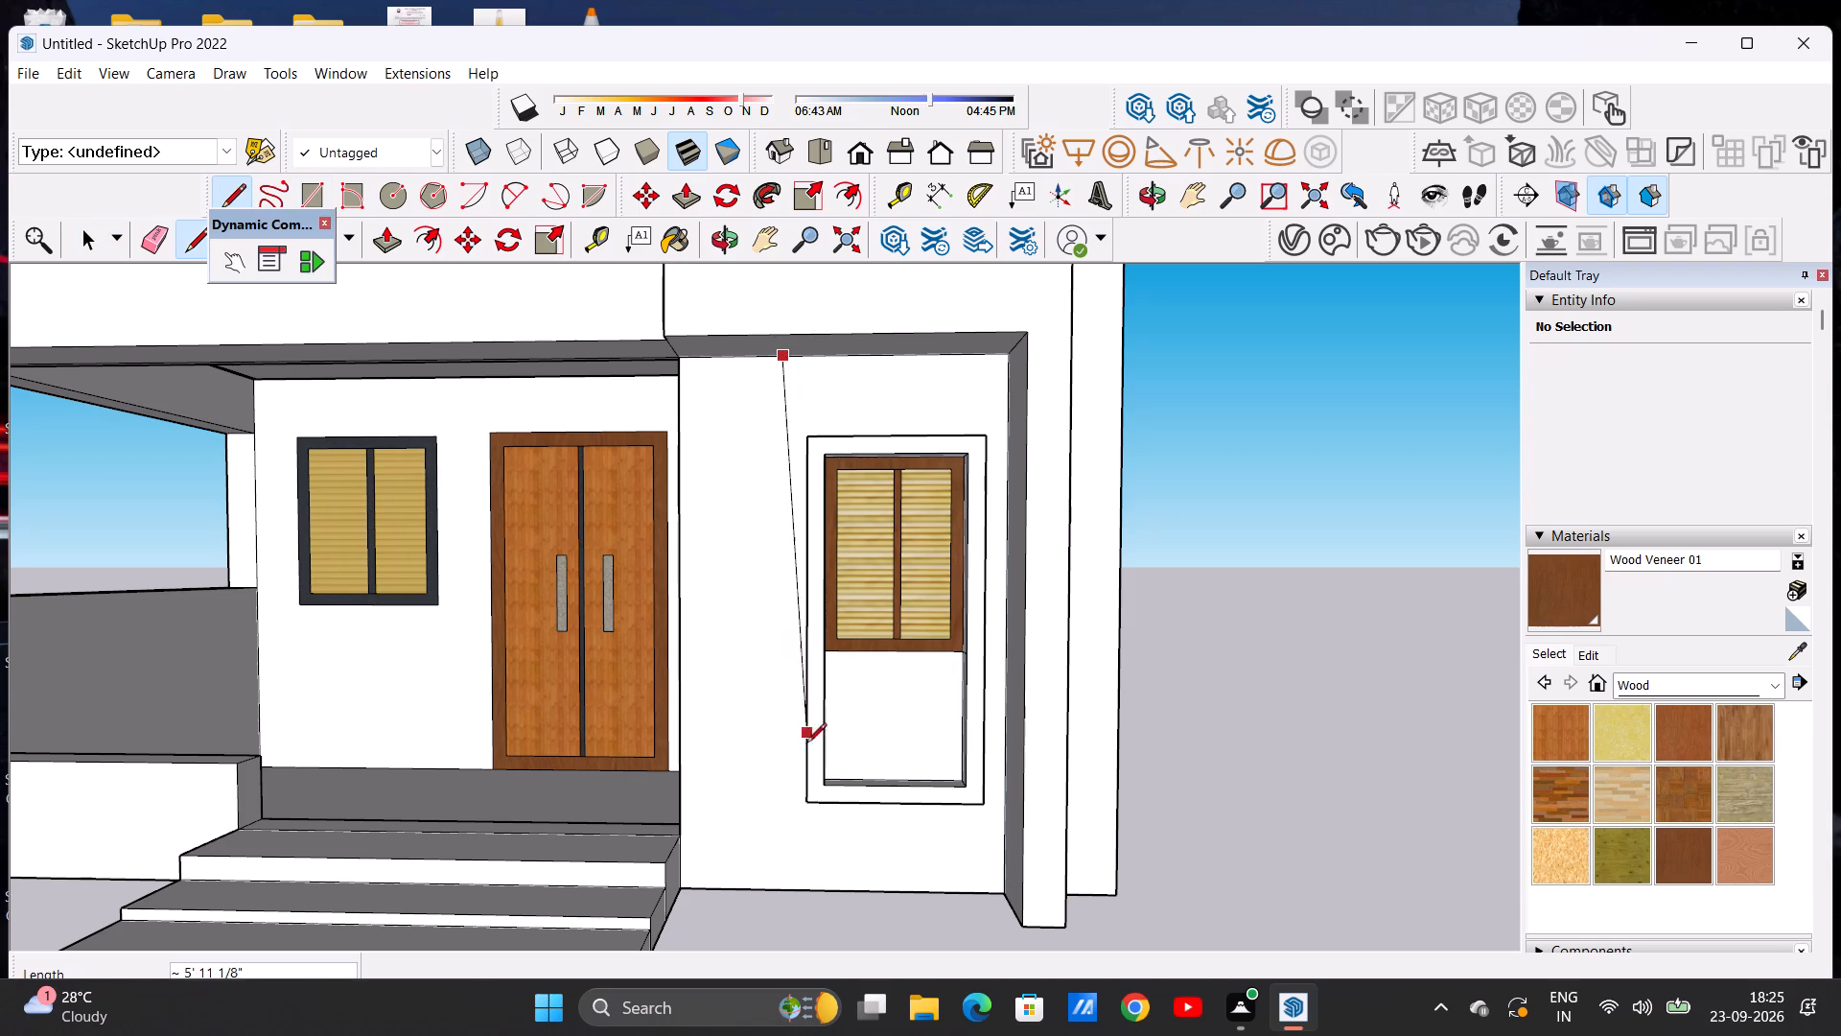
{"action": "left_click", "coordinate": [795, 888]}
{"action": "key", "text": "space"}
Examine the divided front wall, the projecting window frame and the surrounding band from several distances and angles.
{"action": "scroll", "coordinate": [776, 552], "scroll_direction": "down", "scroll_amount": 5}
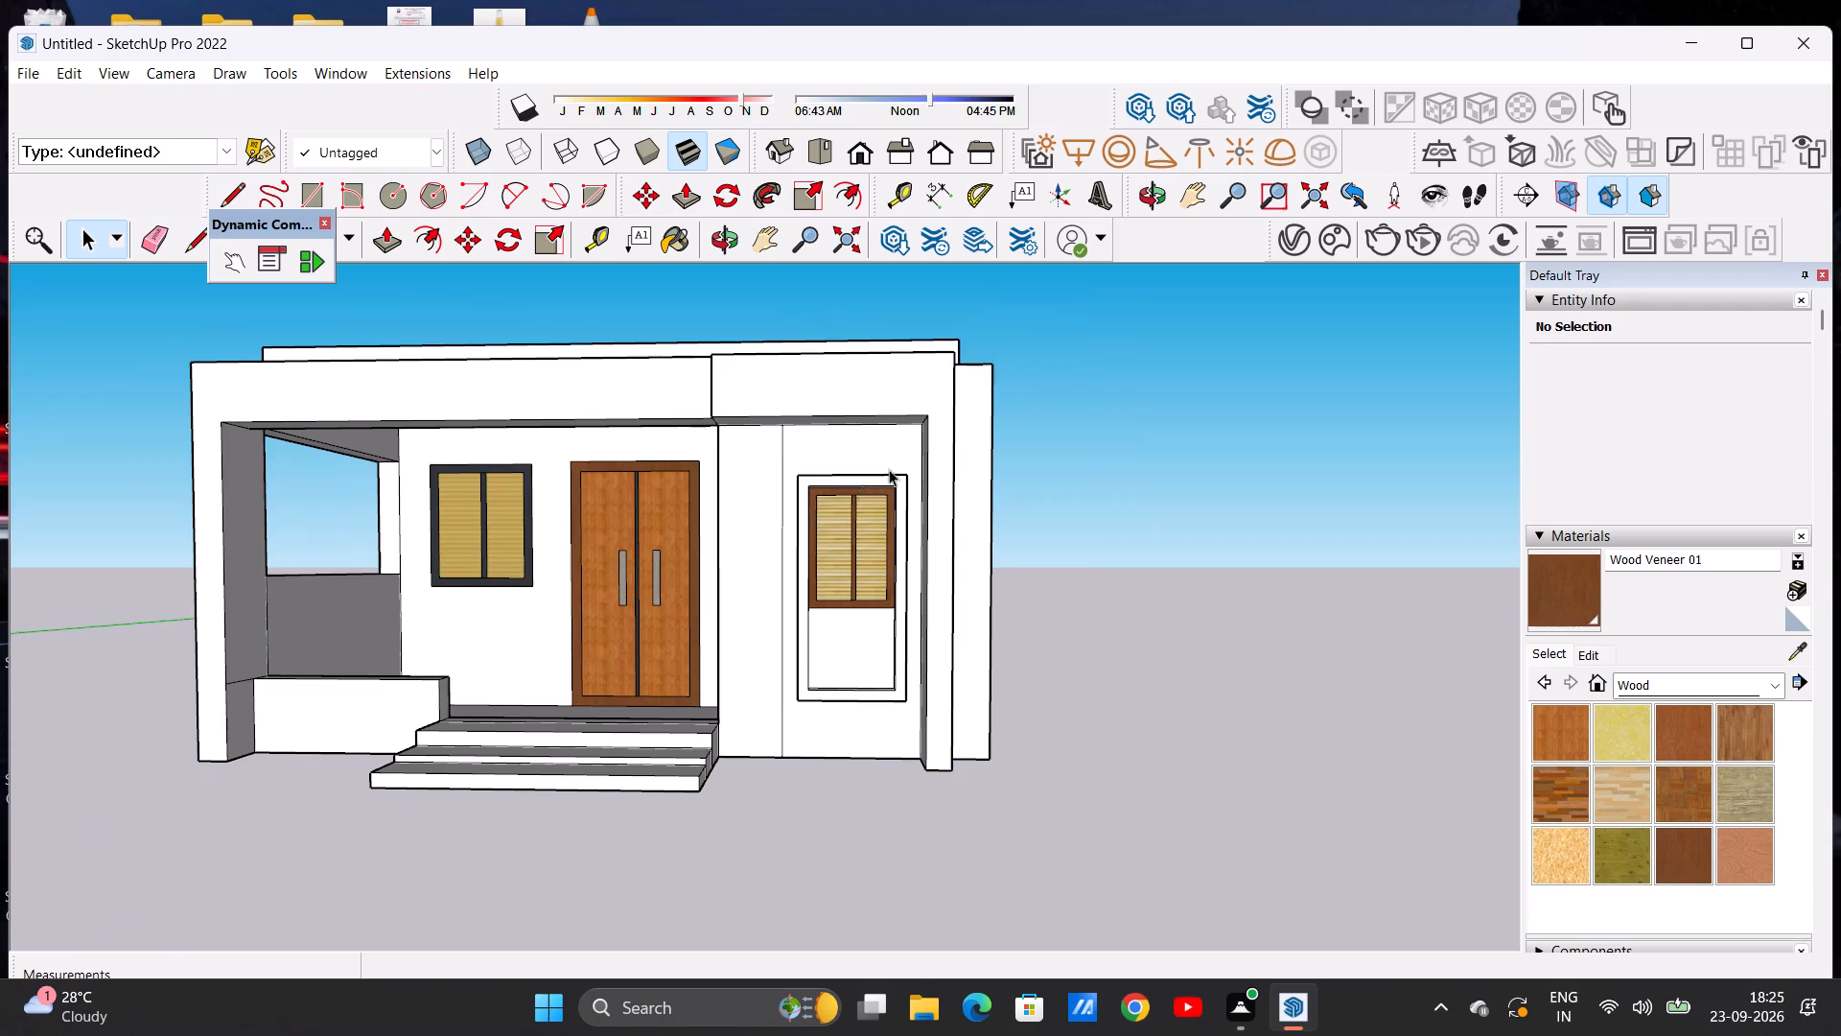
{"action": "scroll", "coordinate": [912, 447], "scroll_direction": "up", "scroll_amount": 1}
{"action": "middle_click_drag", "start_coordinate": [912, 447], "coordinate": [846, 519]}
{"action": "scroll", "coordinate": [857, 474], "scroll_direction": "up", "scroll_amount": 2}
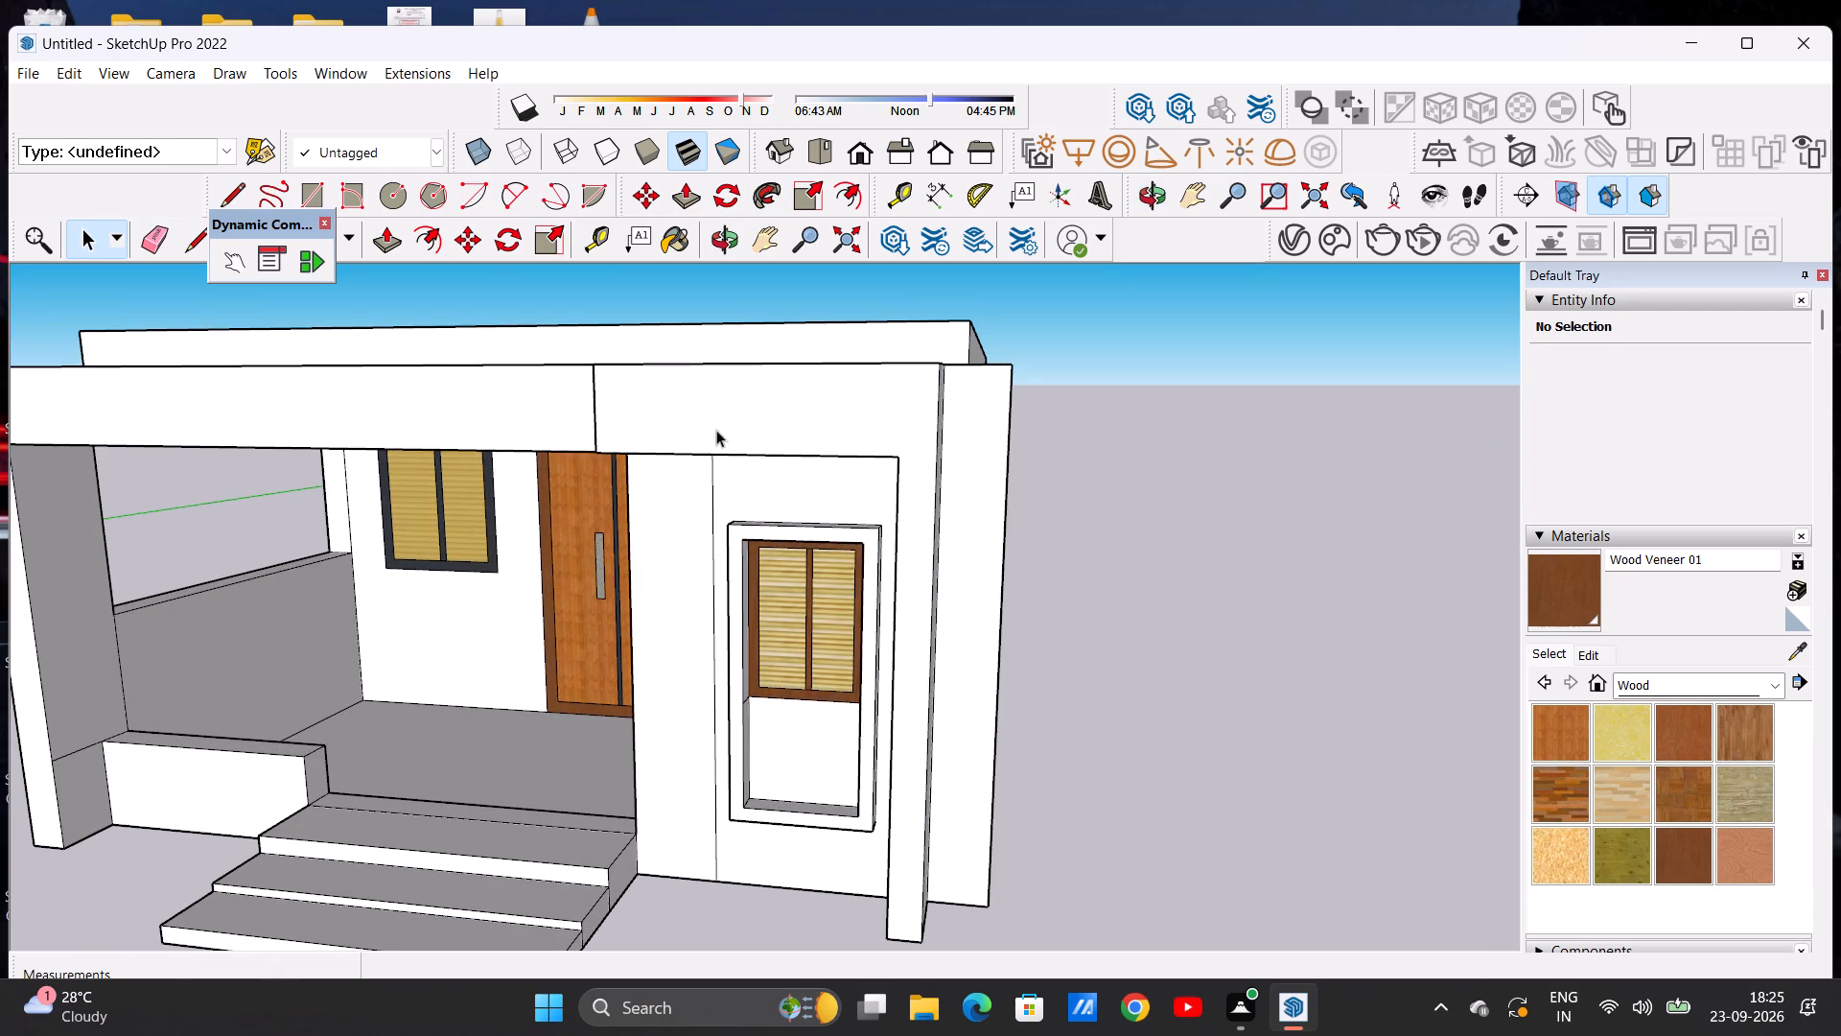
{"action": "middle_click_drag", "start_coordinate": [710, 502], "coordinate": [777, 507]}
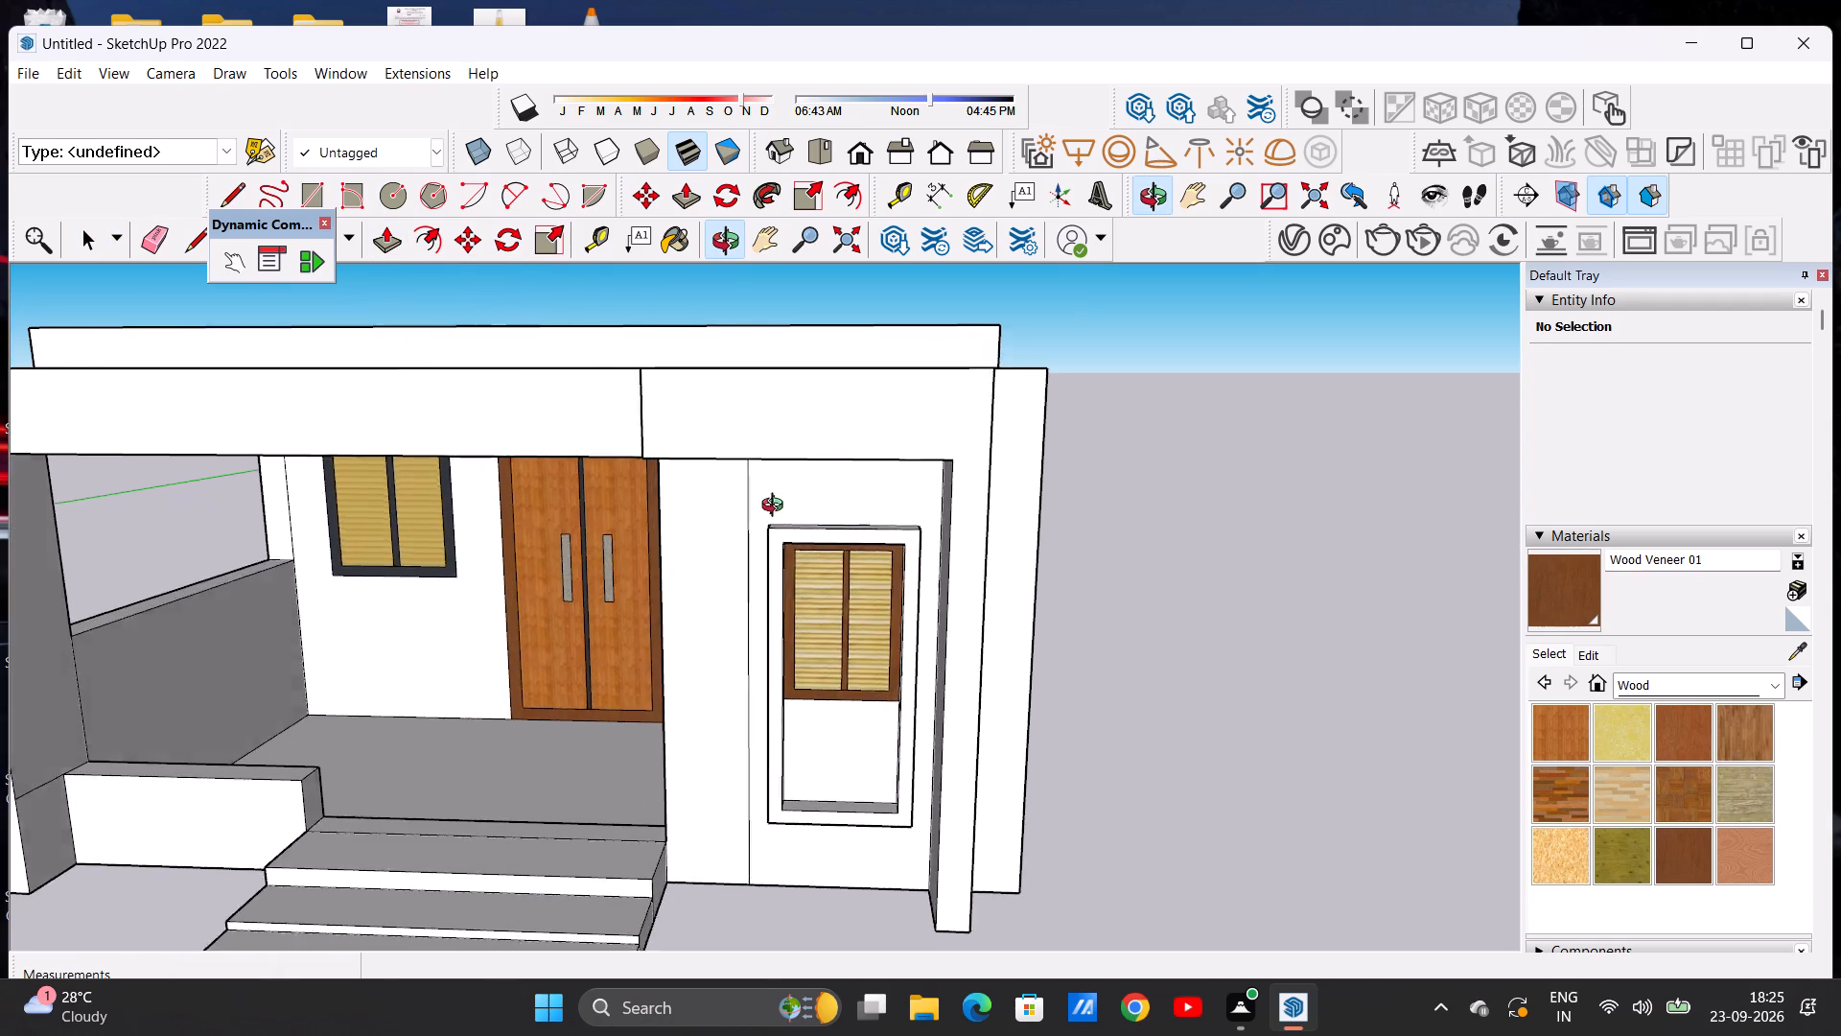
{"action": "middle_click_drag", "start_coordinate": [777, 507], "coordinate": [834, 484]}
{"action": "scroll", "coordinate": [808, 491], "scroll_direction": "down", "scroll_amount": 4}
{"action": "middle_click_drag", "start_coordinate": [788, 536], "coordinate": [781, 602]}
{"action": "scroll", "coordinate": [844, 516], "scroll_direction": "up", "scroll_amount": 10}
{"action": "scroll", "coordinate": [799, 545], "scroll_direction": "down", "scroll_amount": 2}
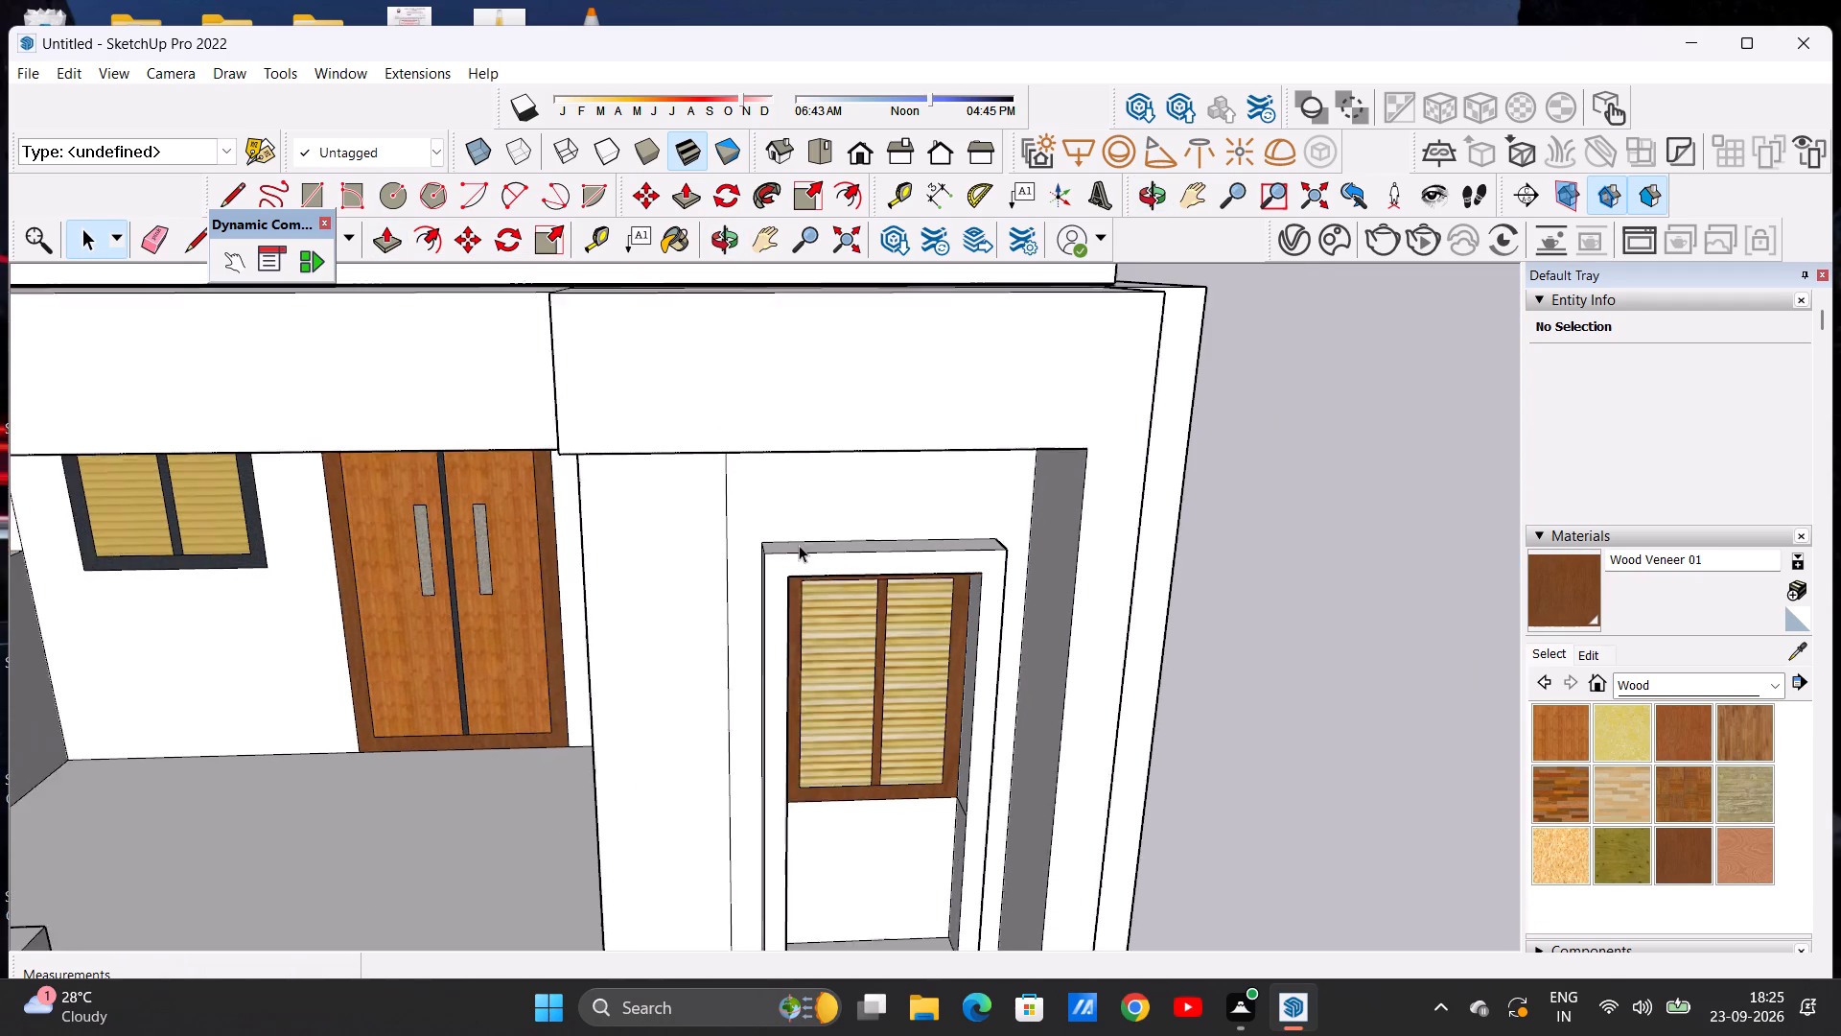
{"action": "scroll", "coordinate": [799, 545], "scroll_direction": "down", "scroll_amount": 6}
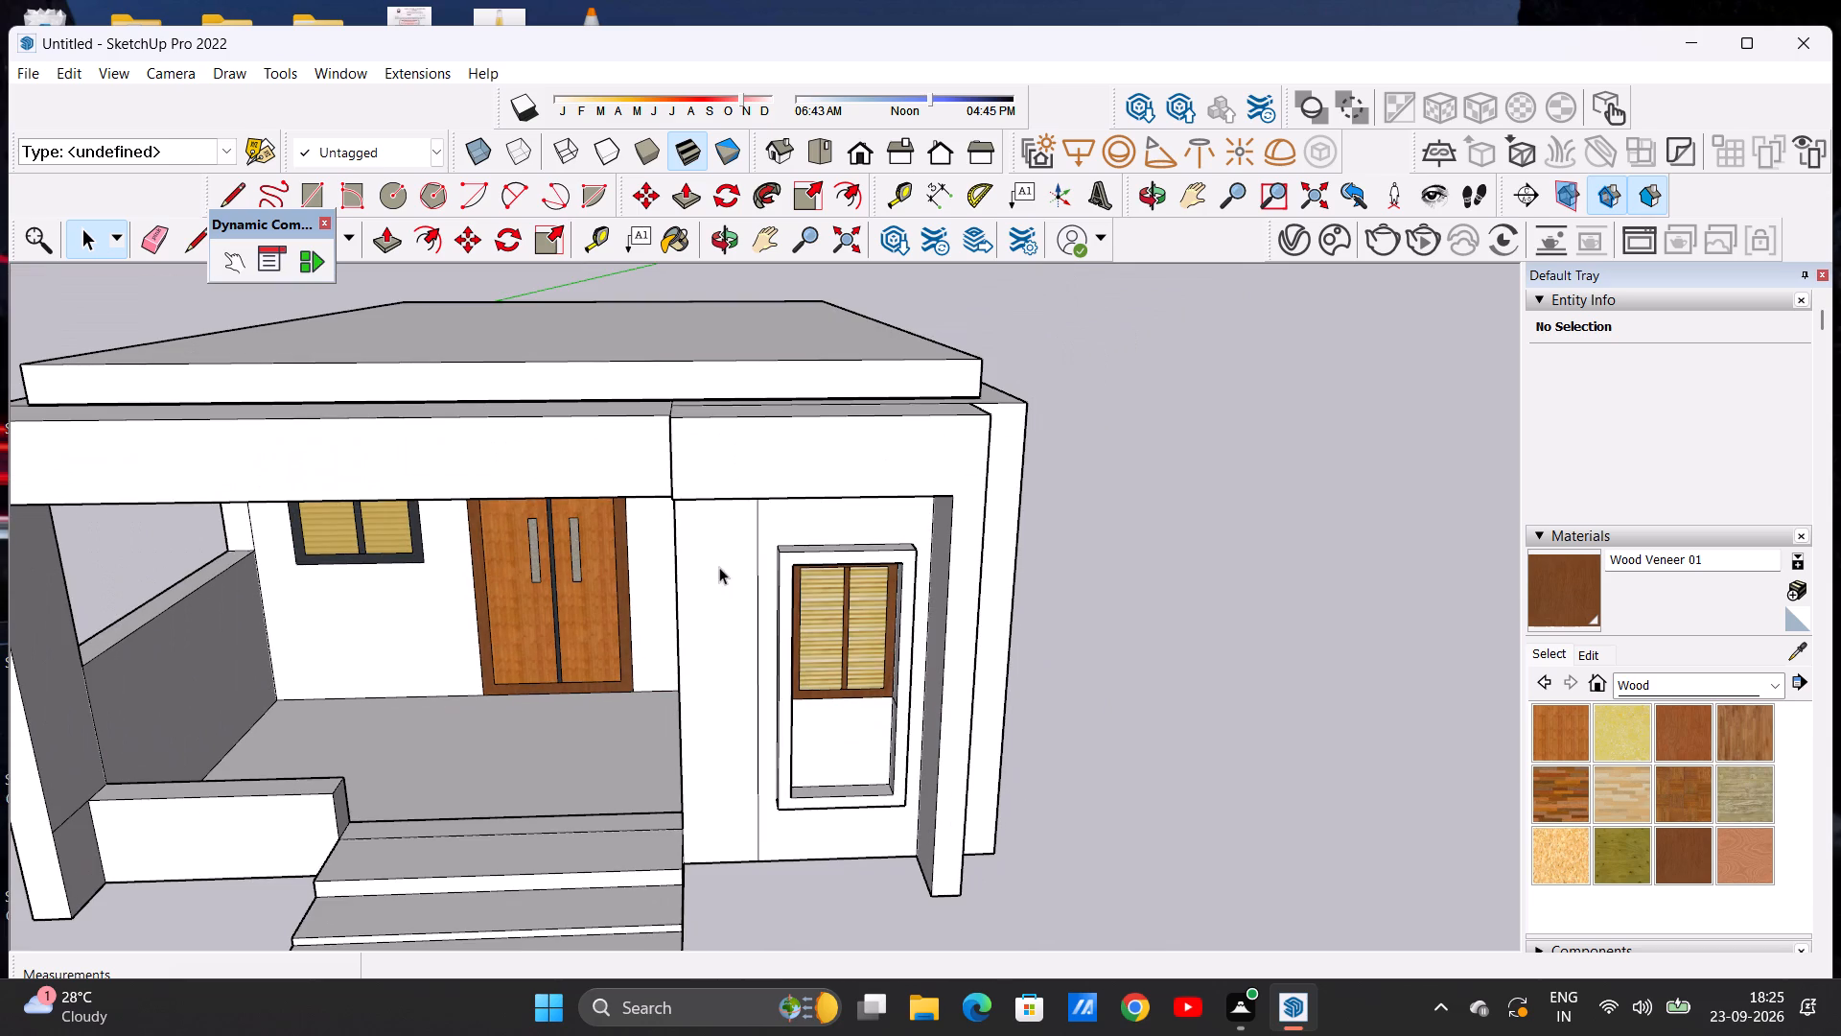
{"action": "middle_click_drag", "start_coordinate": [734, 695], "coordinate": [707, 629]}
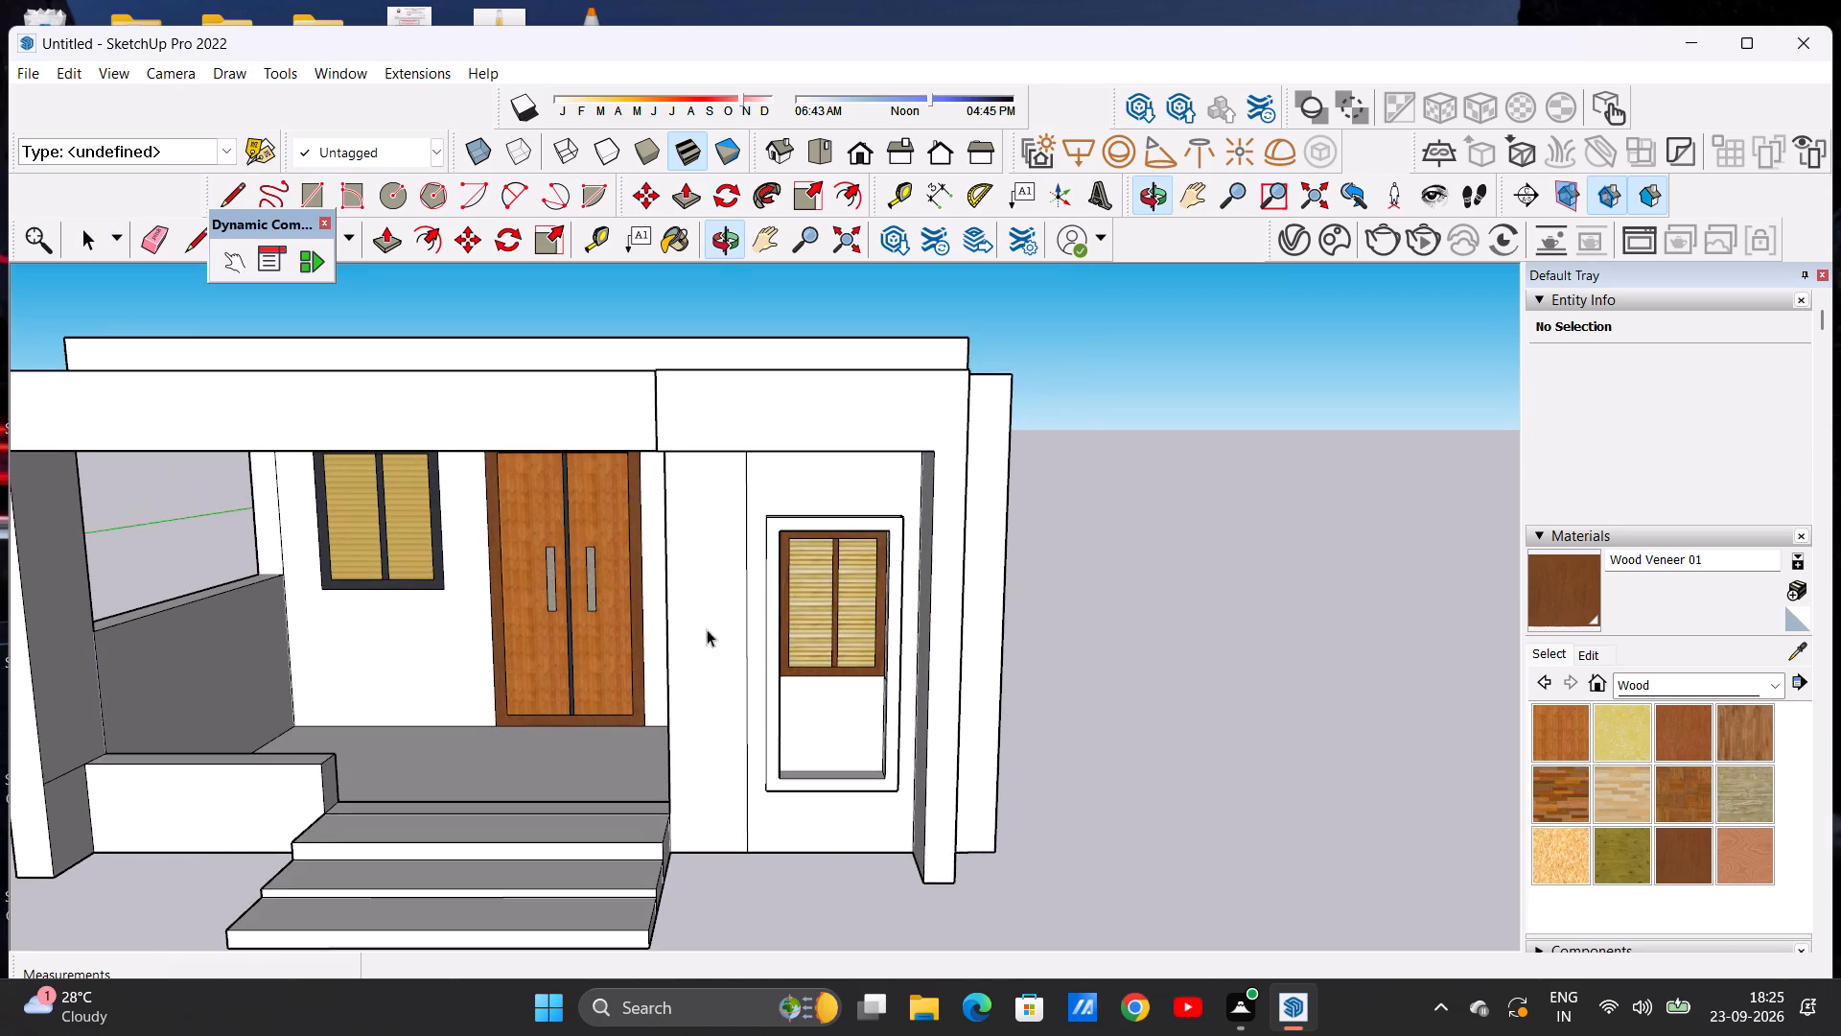
{"action": "scroll", "coordinate": [696, 662], "scroll_direction": "up", "scroll_amount": 2}
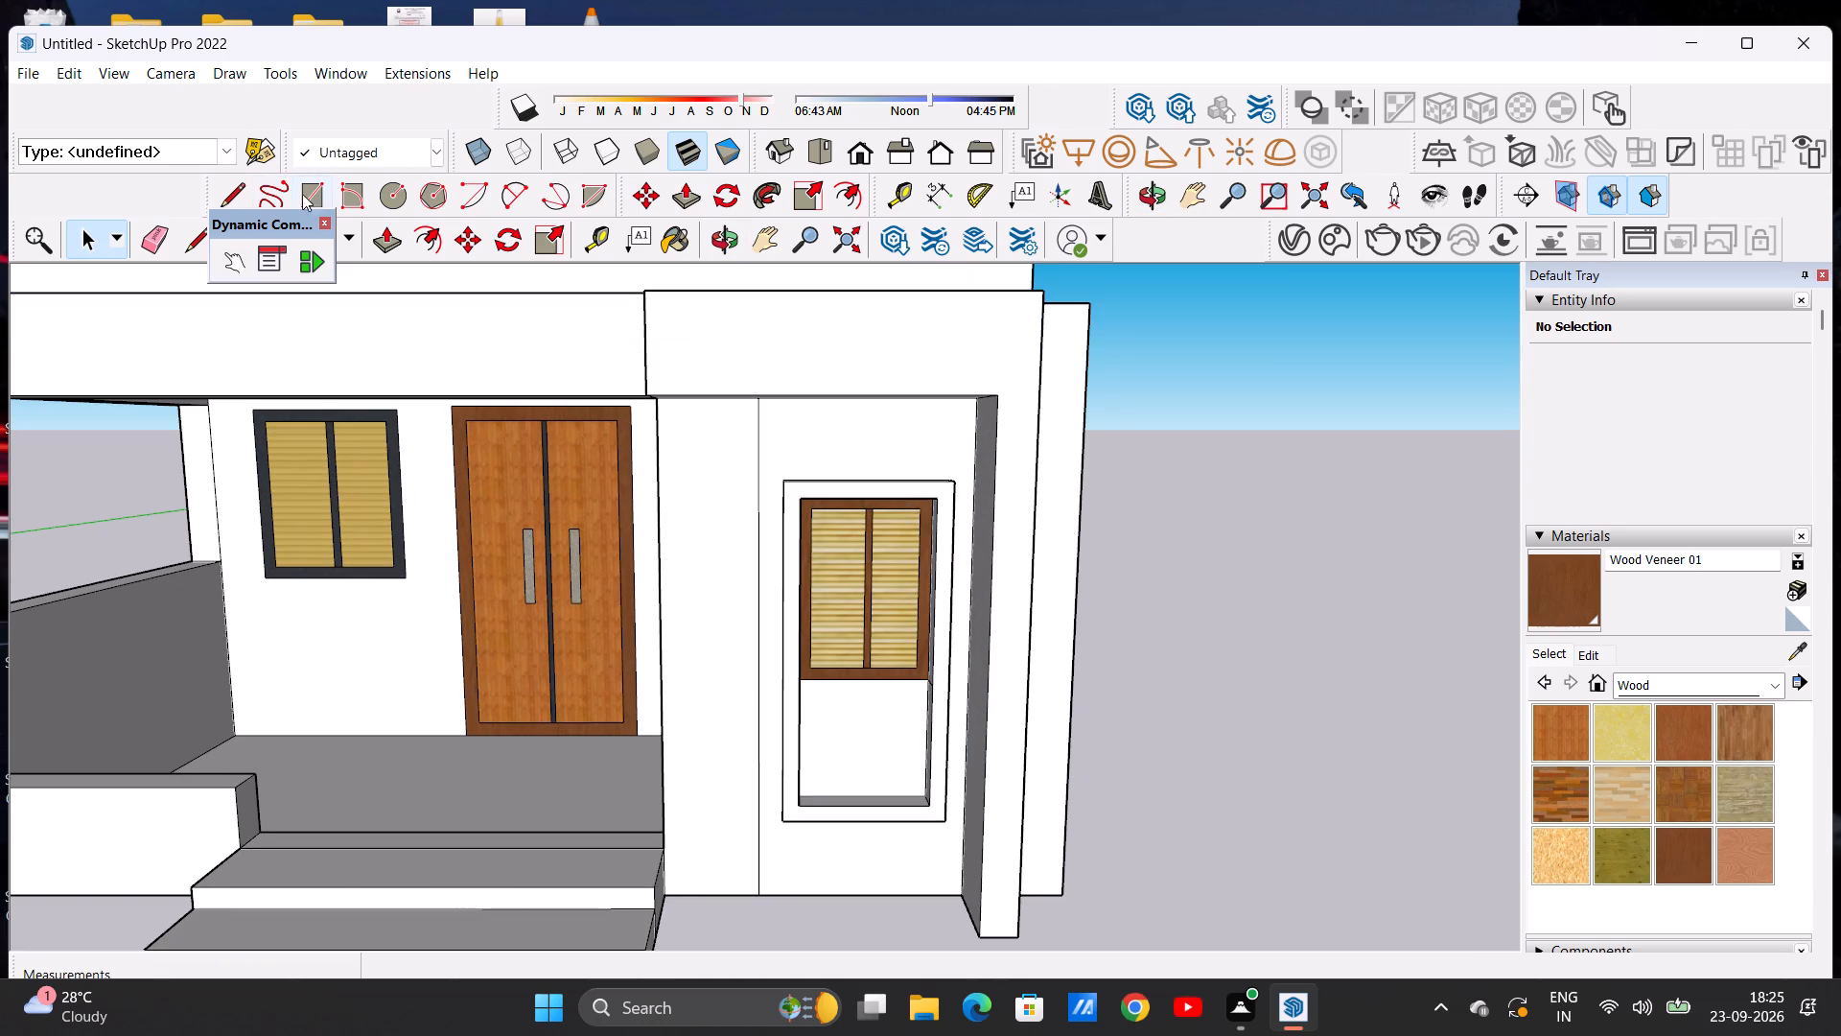
Draw a line across the inner side face of the projecting vertical strip, just above its base and parallel to the bottom edge.
{"action": "left_click", "coordinate": [313, 197]}
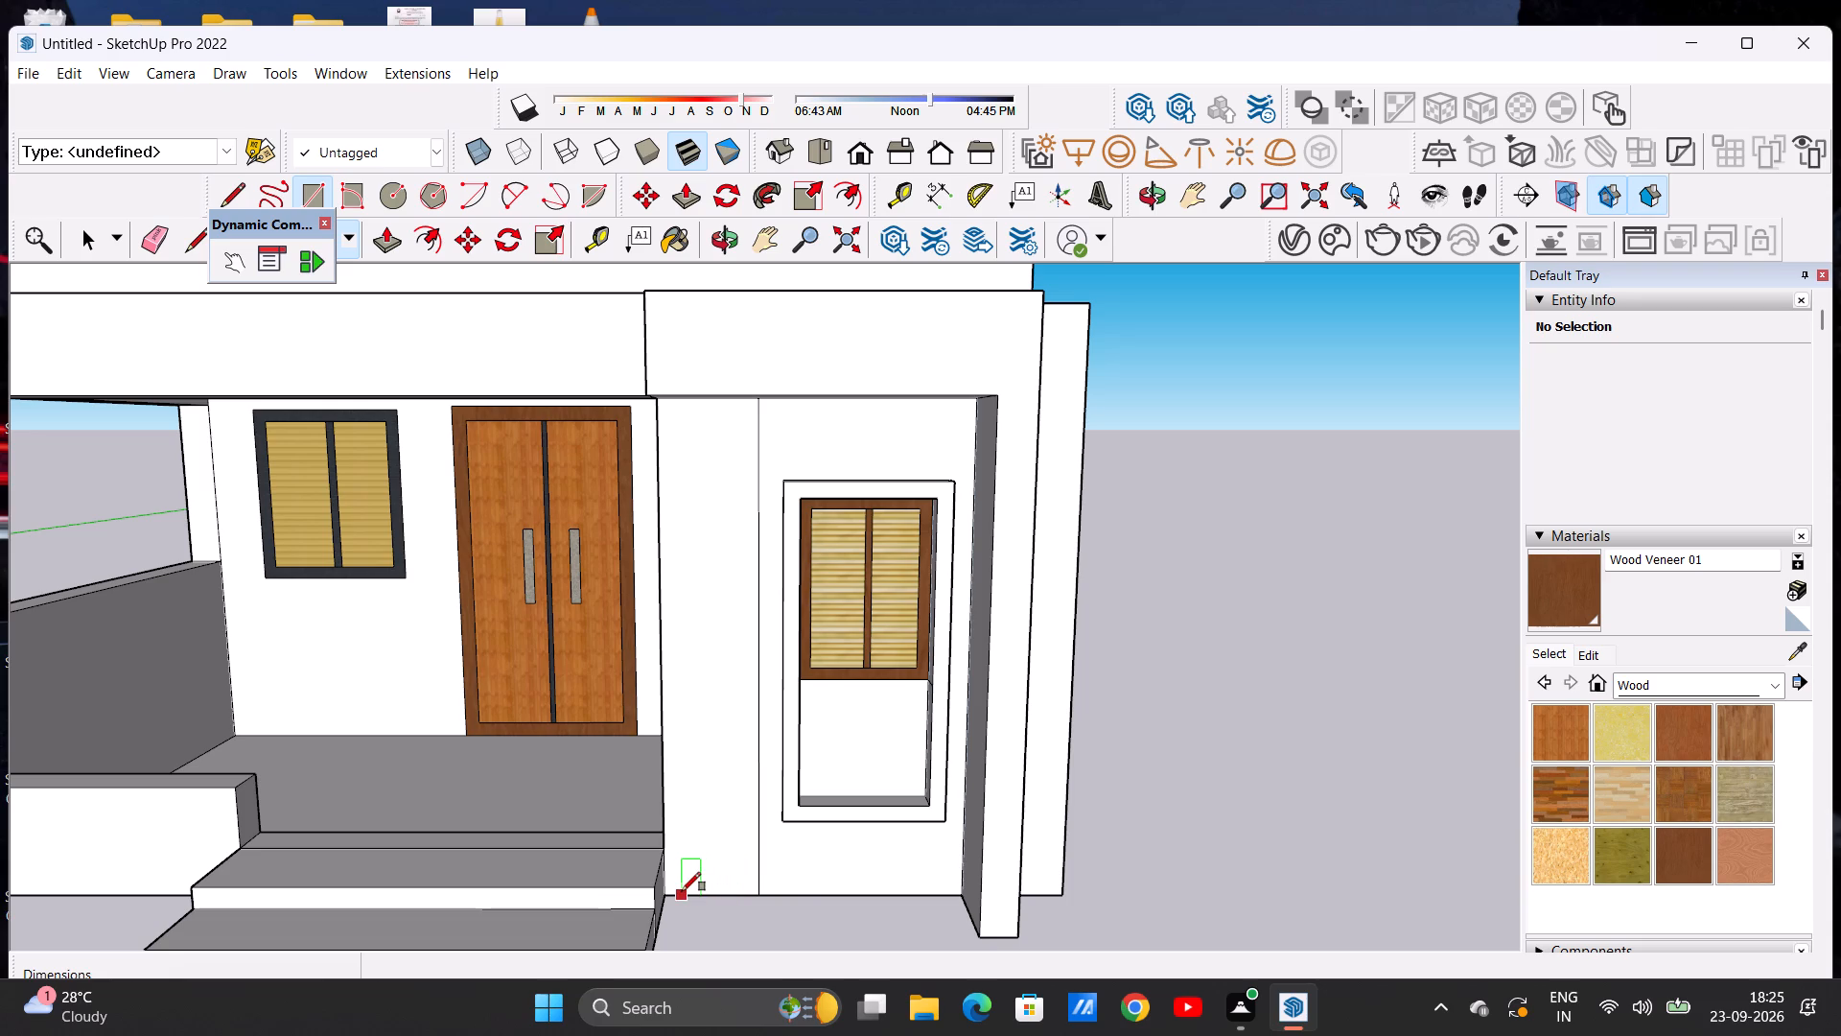
{"action": "key", "text": "space"}
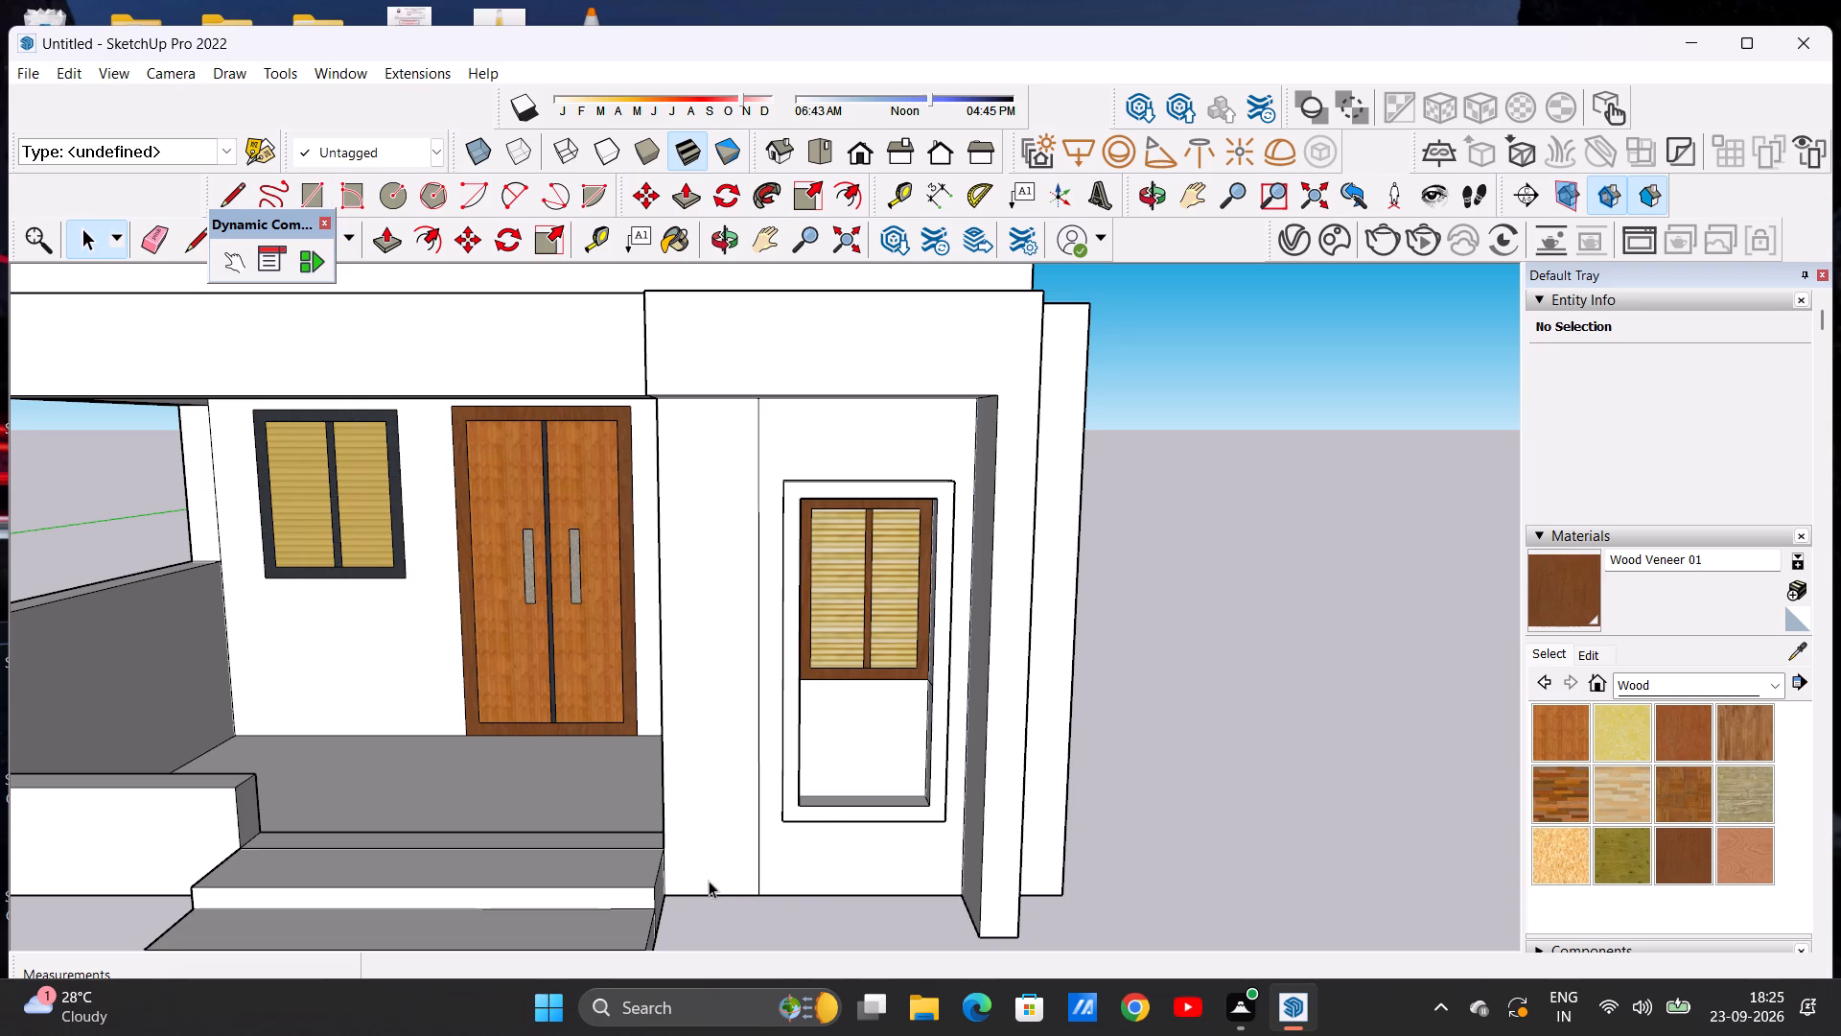
{"action": "middle_click_drag", "start_coordinate": [716, 882], "coordinate": [903, 900]}
{"action": "scroll", "coordinate": [1084, 832], "scroll_direction": "up", "scroll_amount": 2}
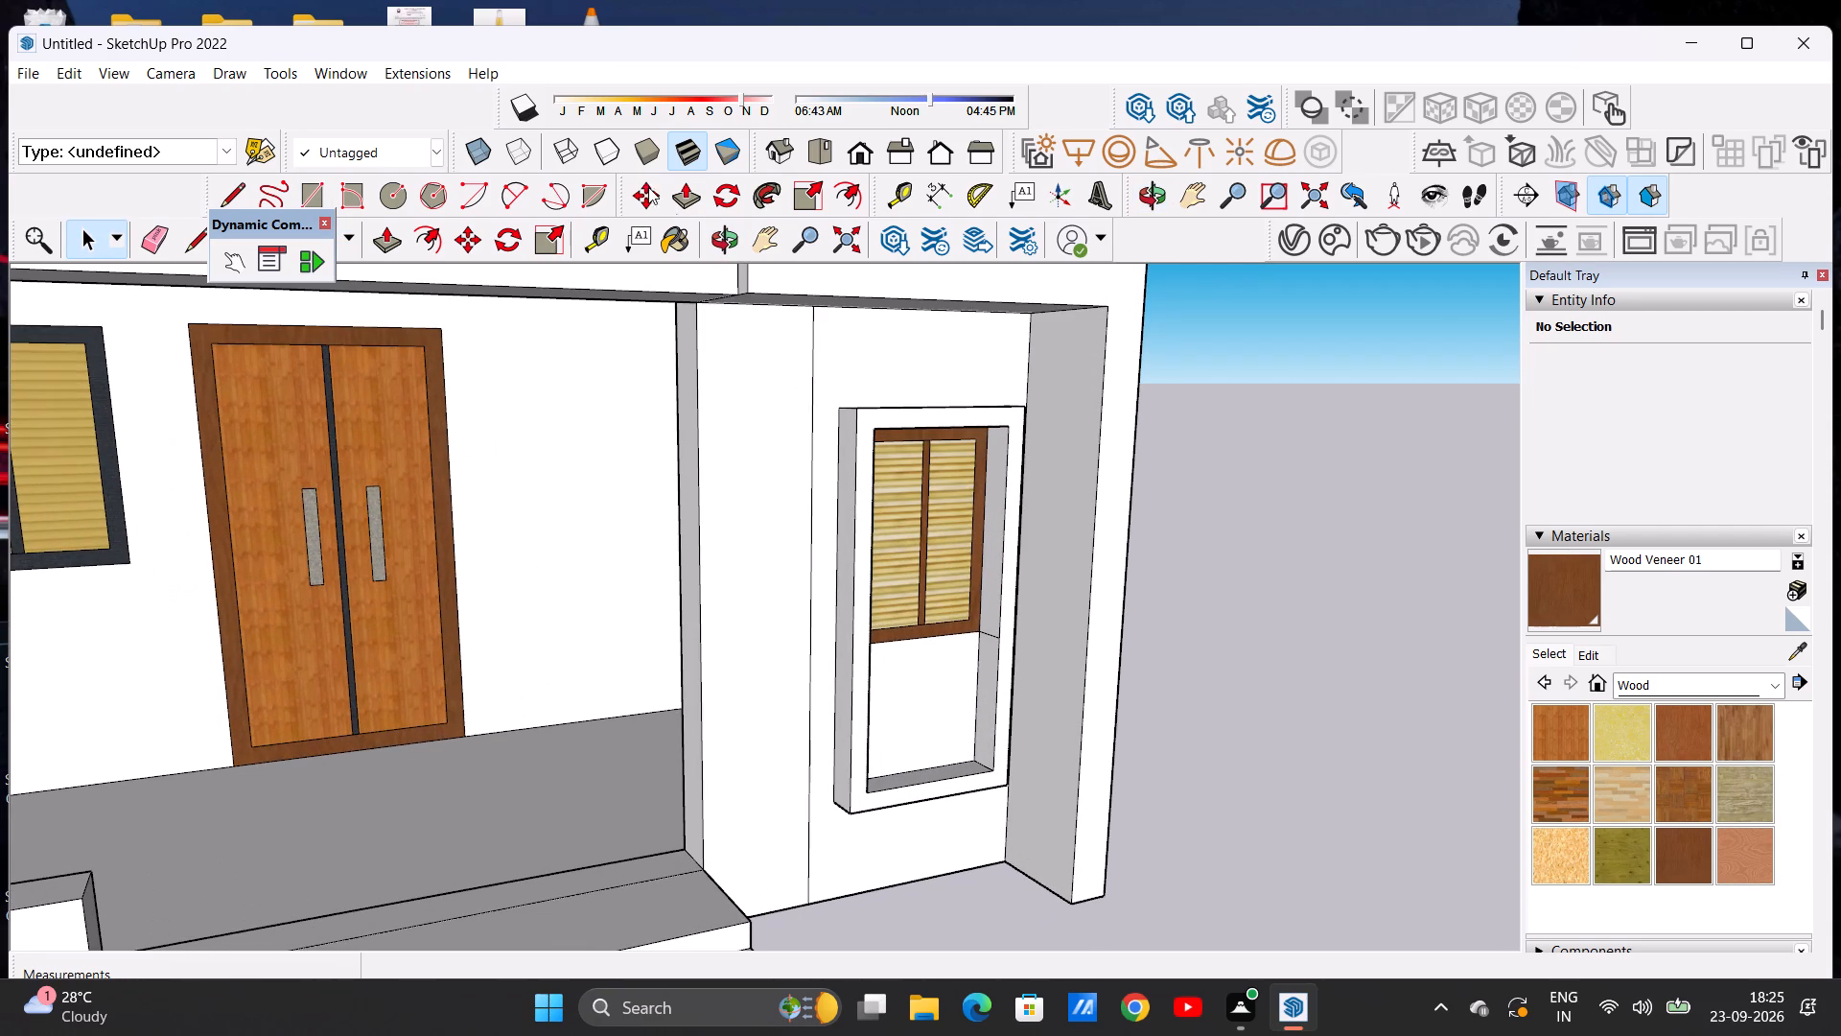
{"action": "left_click", "coordinate": [227, 189]}
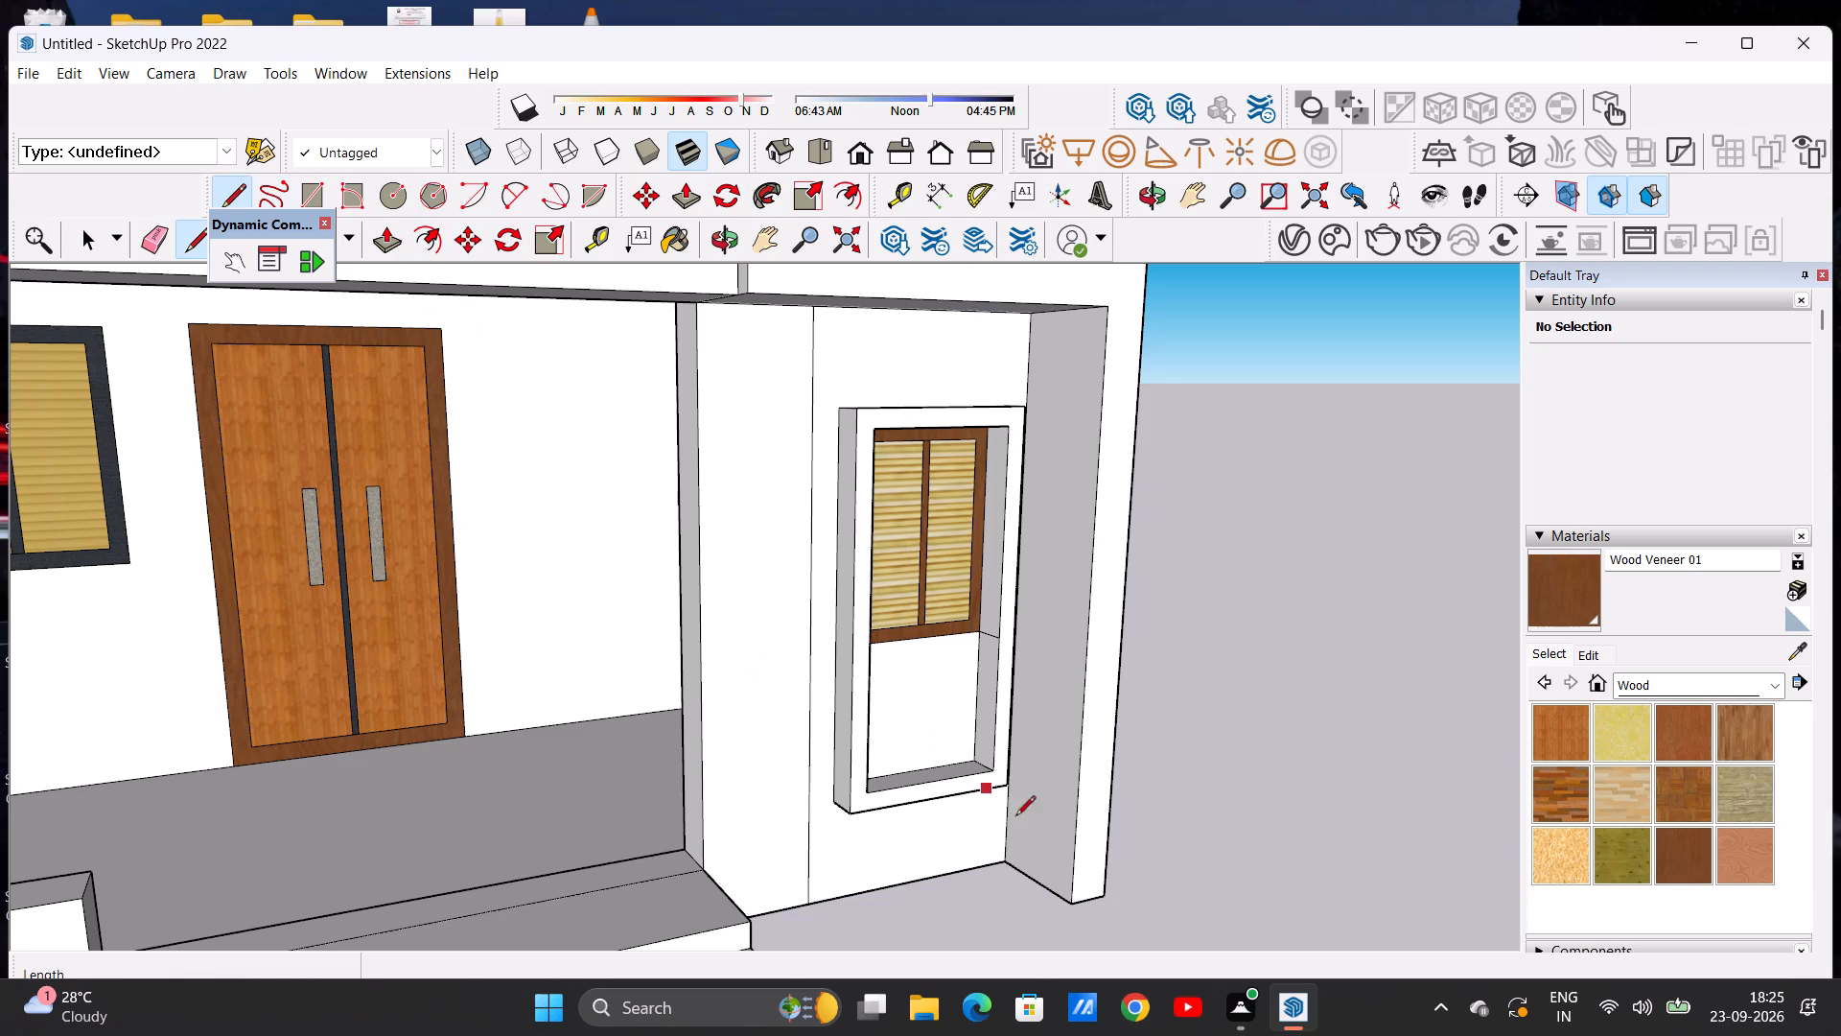
{"action": "left_click", "coordinate": [1006, 835]}
{"action": "left_click", "coordinate": [1073, 870]}
{"action": "key", "text": "space"}
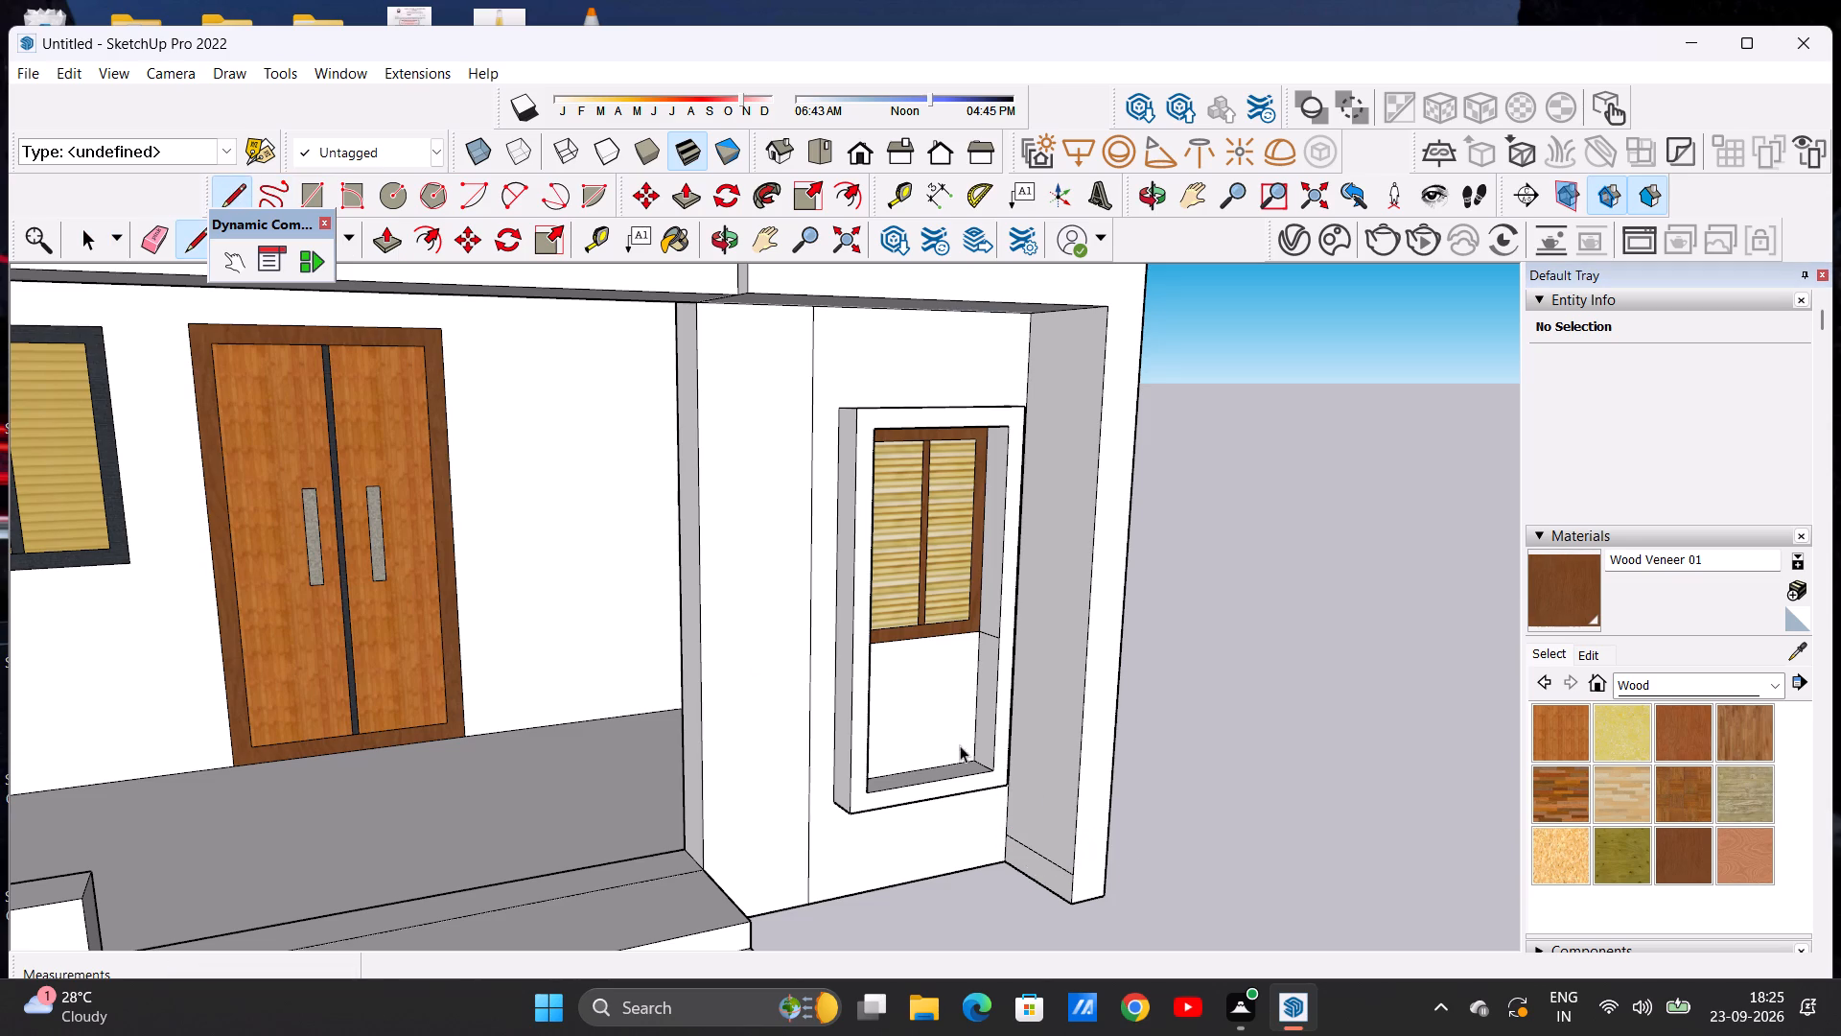
Extrude the small base face of the vertical strip by about 3' 6 3/8" along the wall to the vertical dividing line, forming a ledge.
{"action": "left_click", "coordinate": [385, 245]}
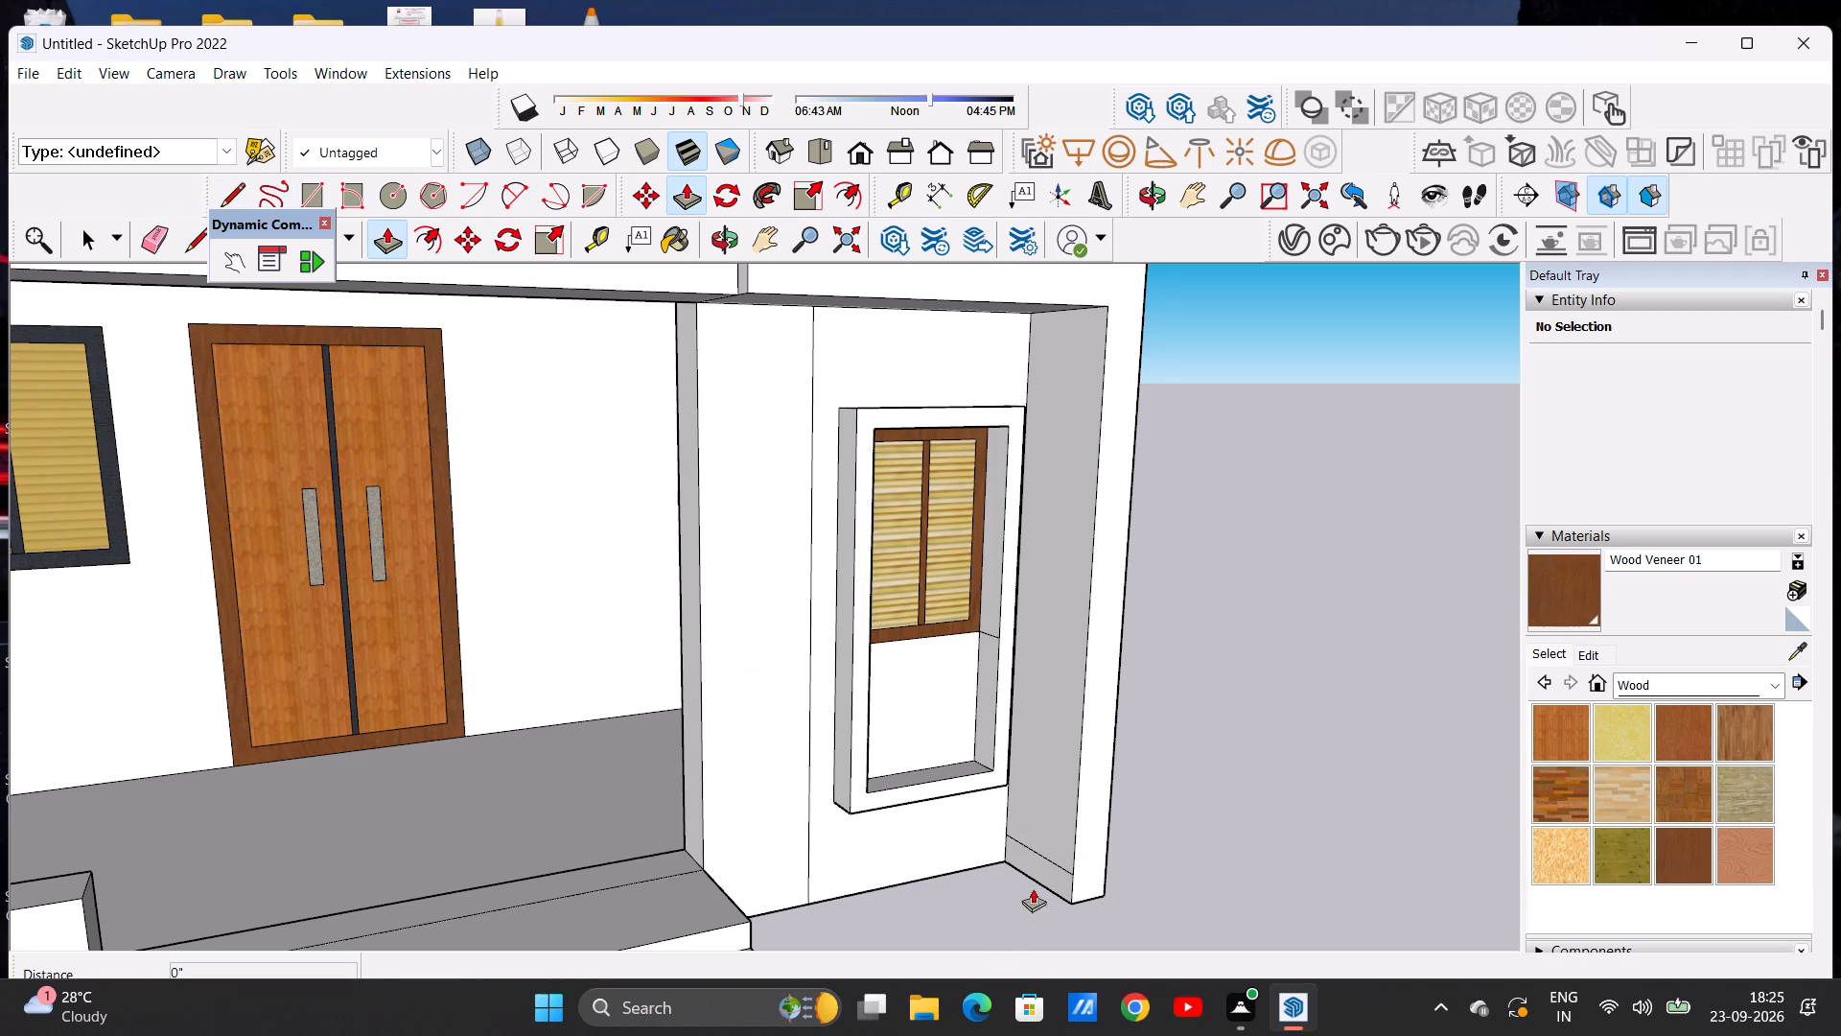
{"action": "left_click", "coordinate": [1057, 867]}
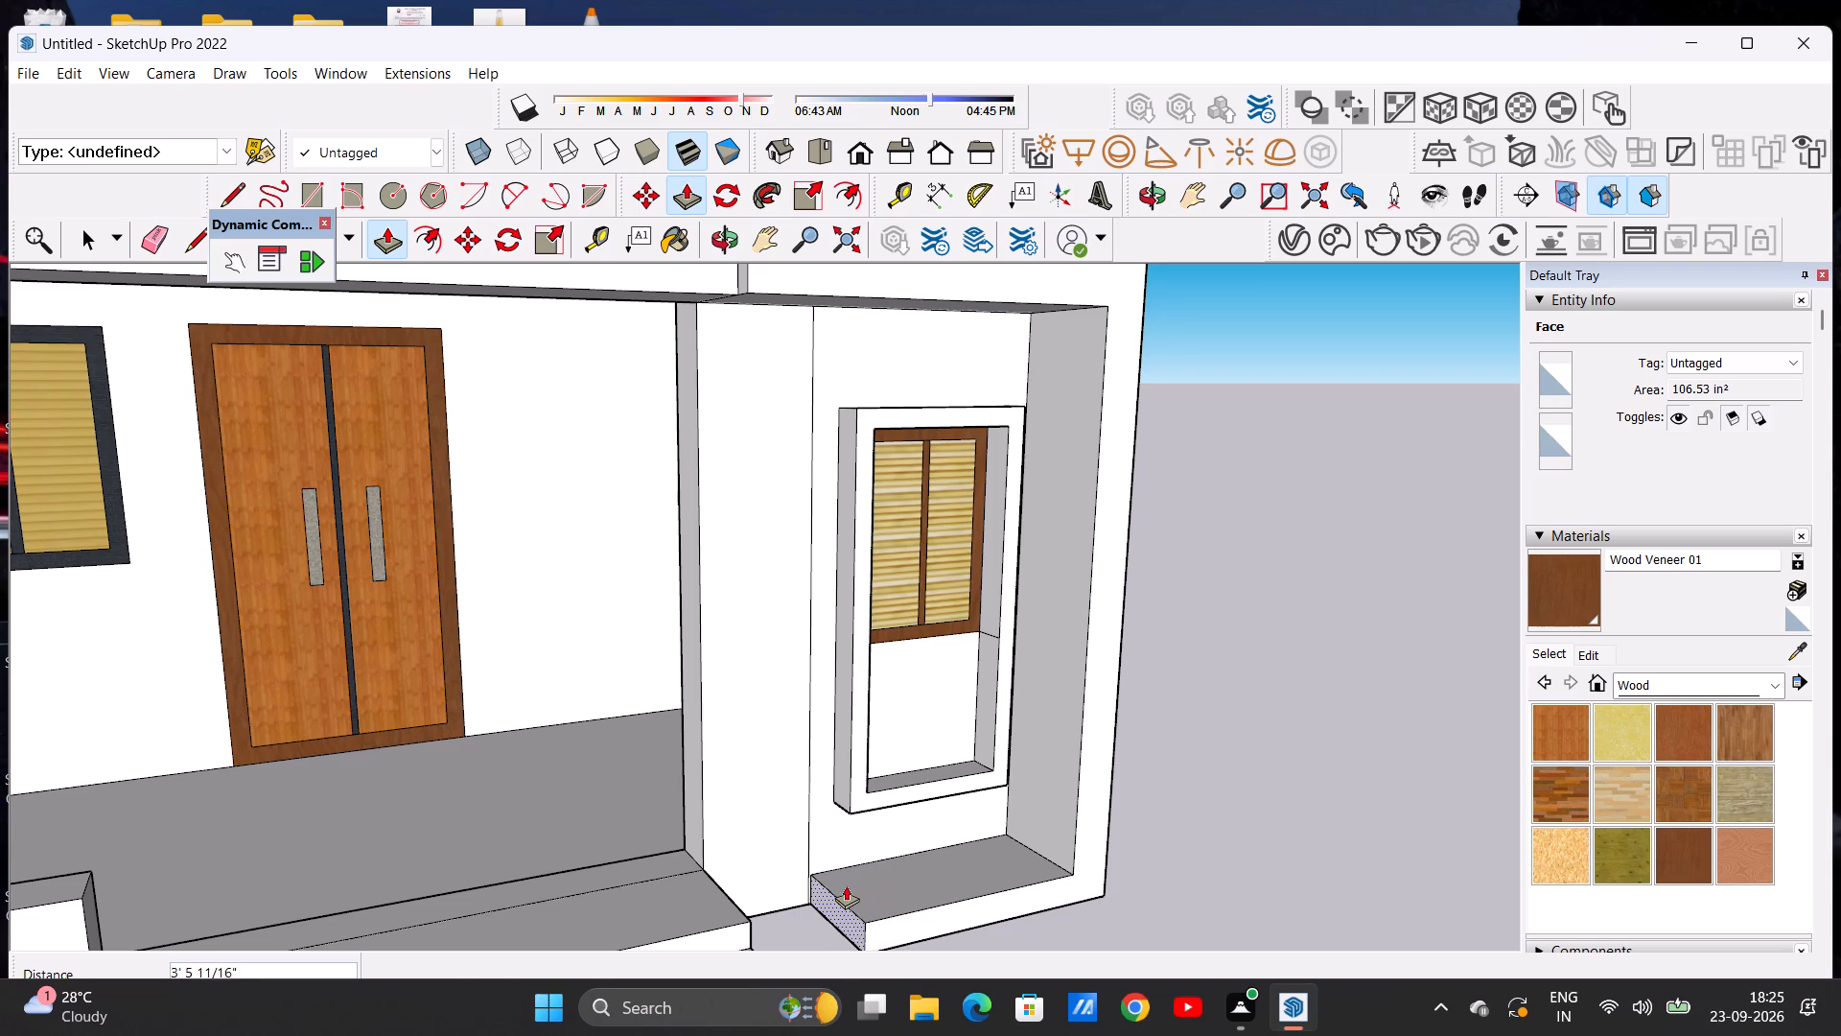
{"action": "left_click", "coordinate": [816, 872]}
{"action": "key", "text": "space"}
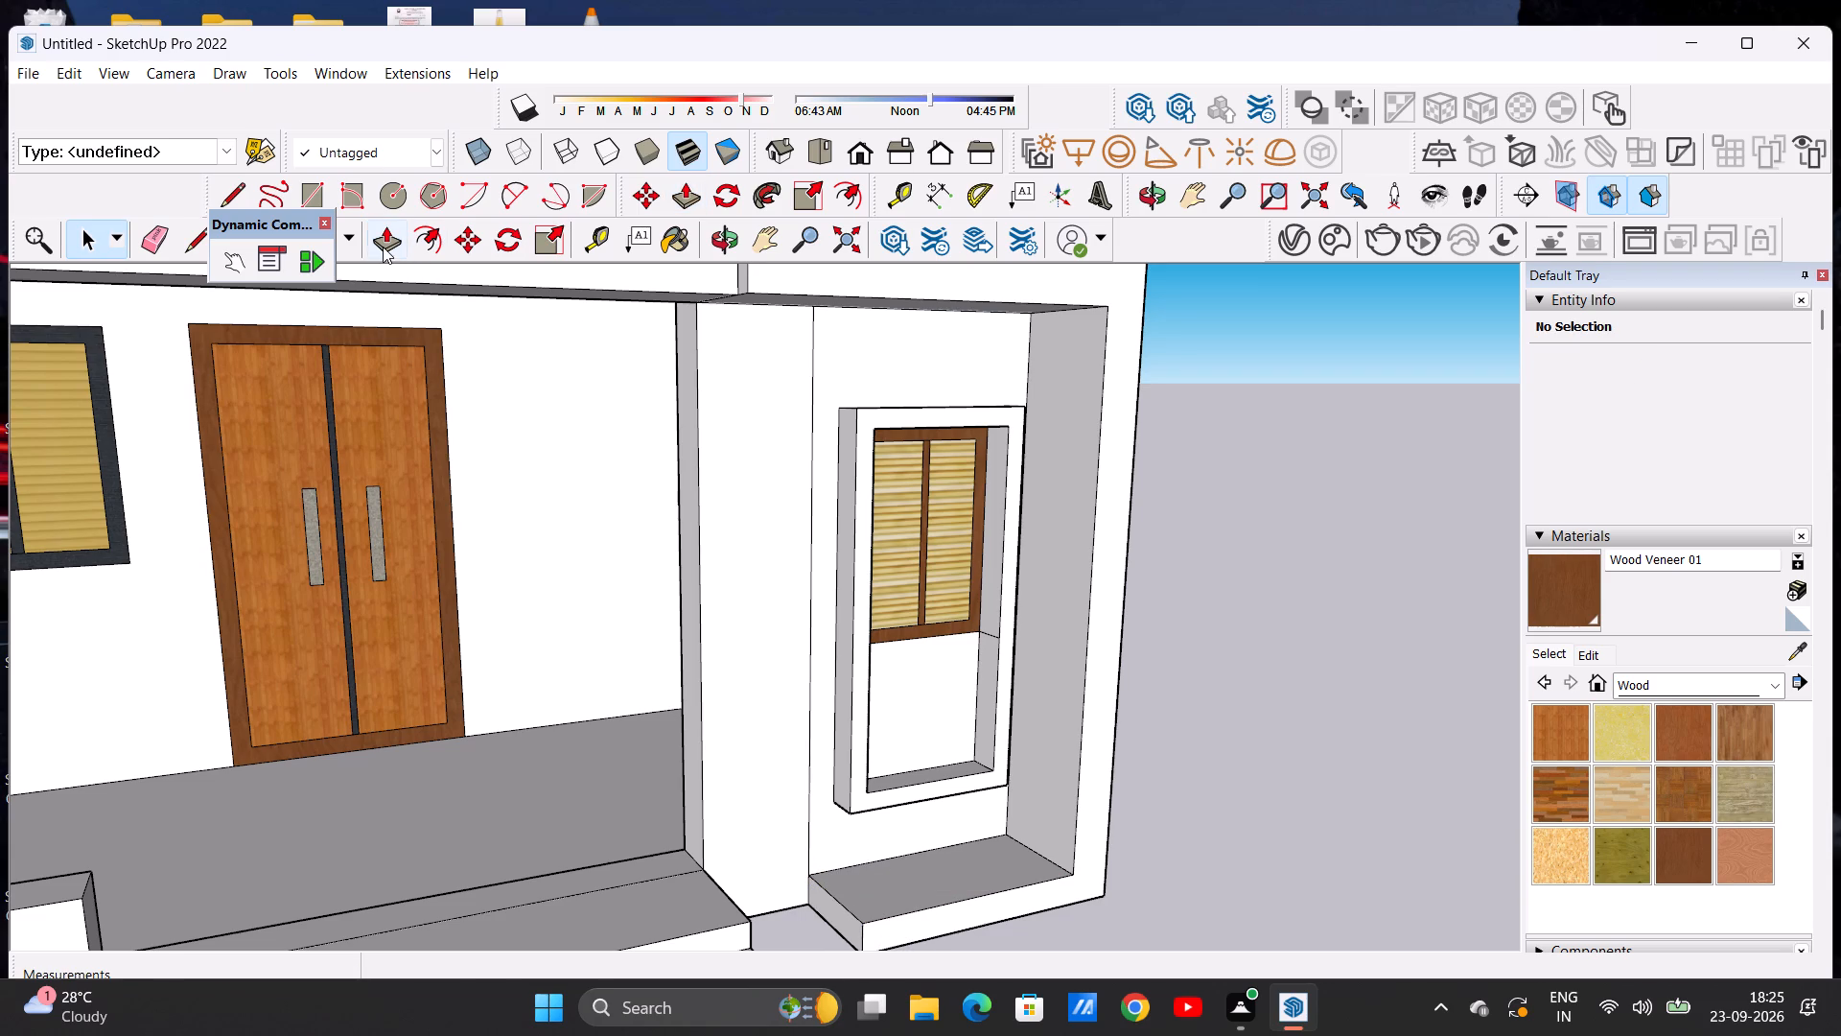
Extend the end of the base ledge by about 1' 7 3/4" to the wall corner beside the steps with Push/Pull.
{"action": "left_click", "coordinate": [383, 247]}
{"action": "left_click", "coordinate": [854, 919]}
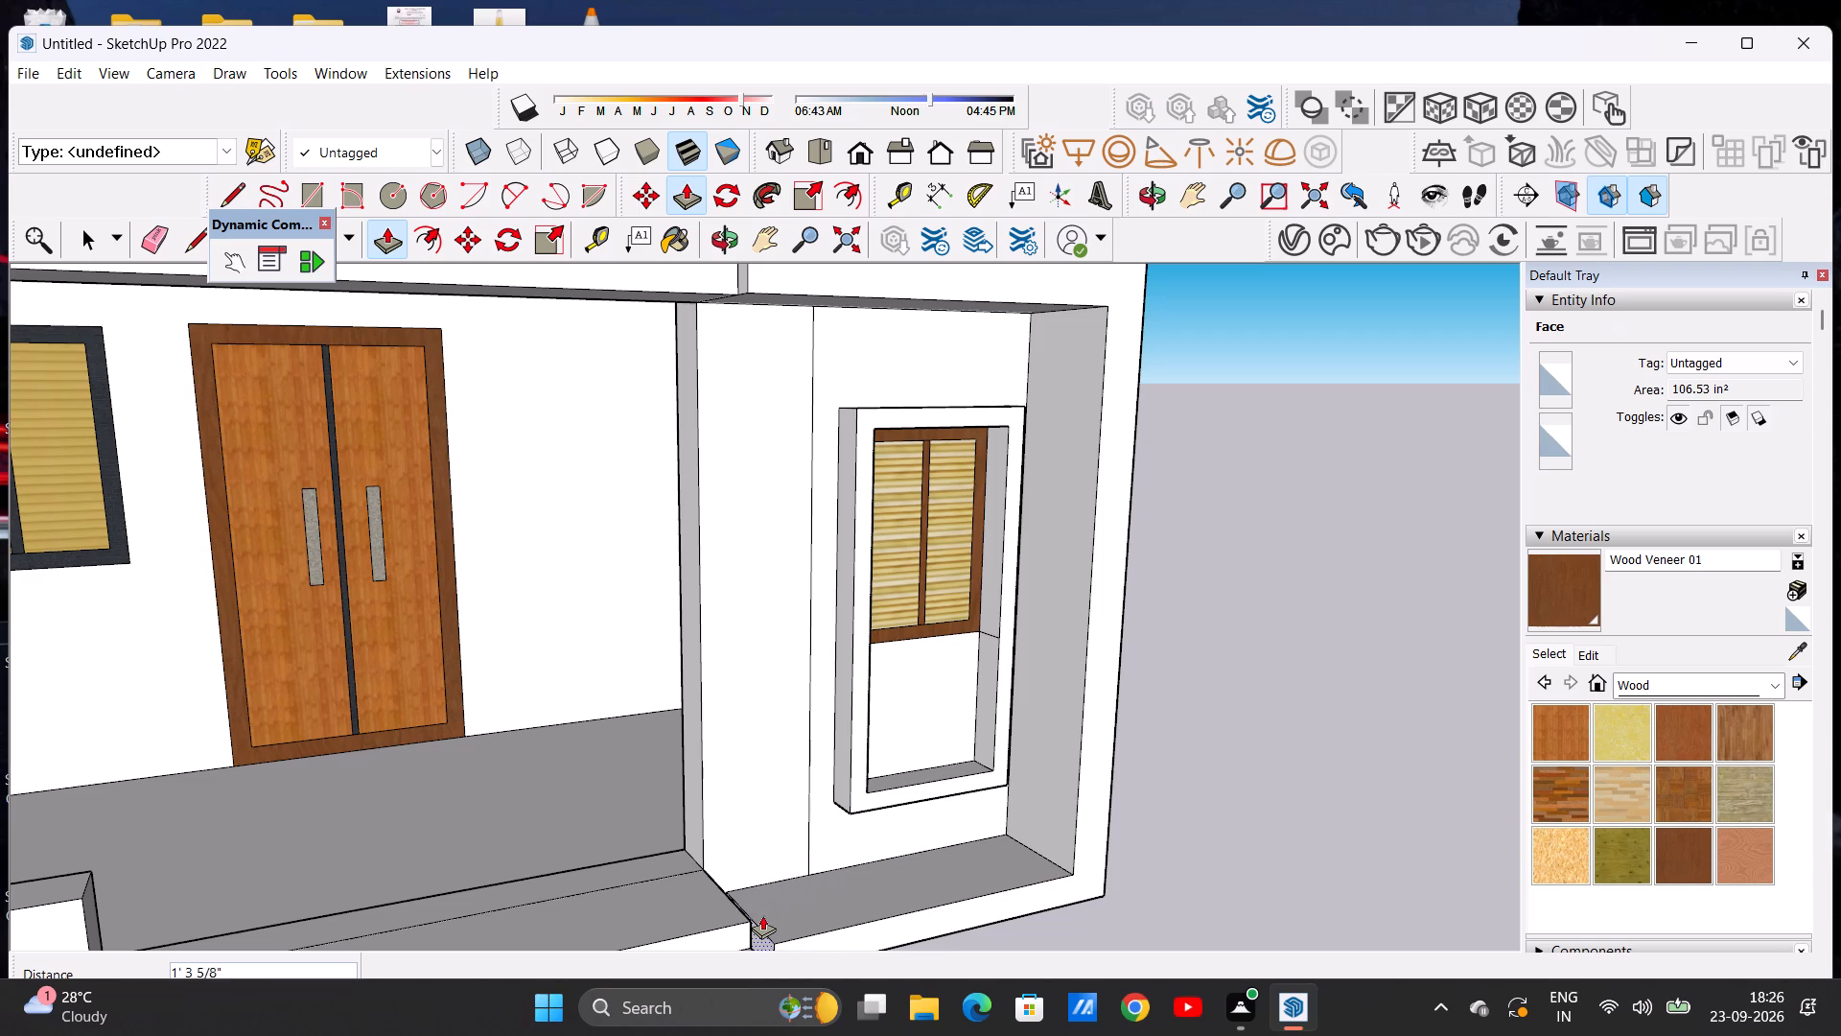
{"action": "middle_click_drag", "start_coordinate": [818, 915], "coordinate": [624, 888]}
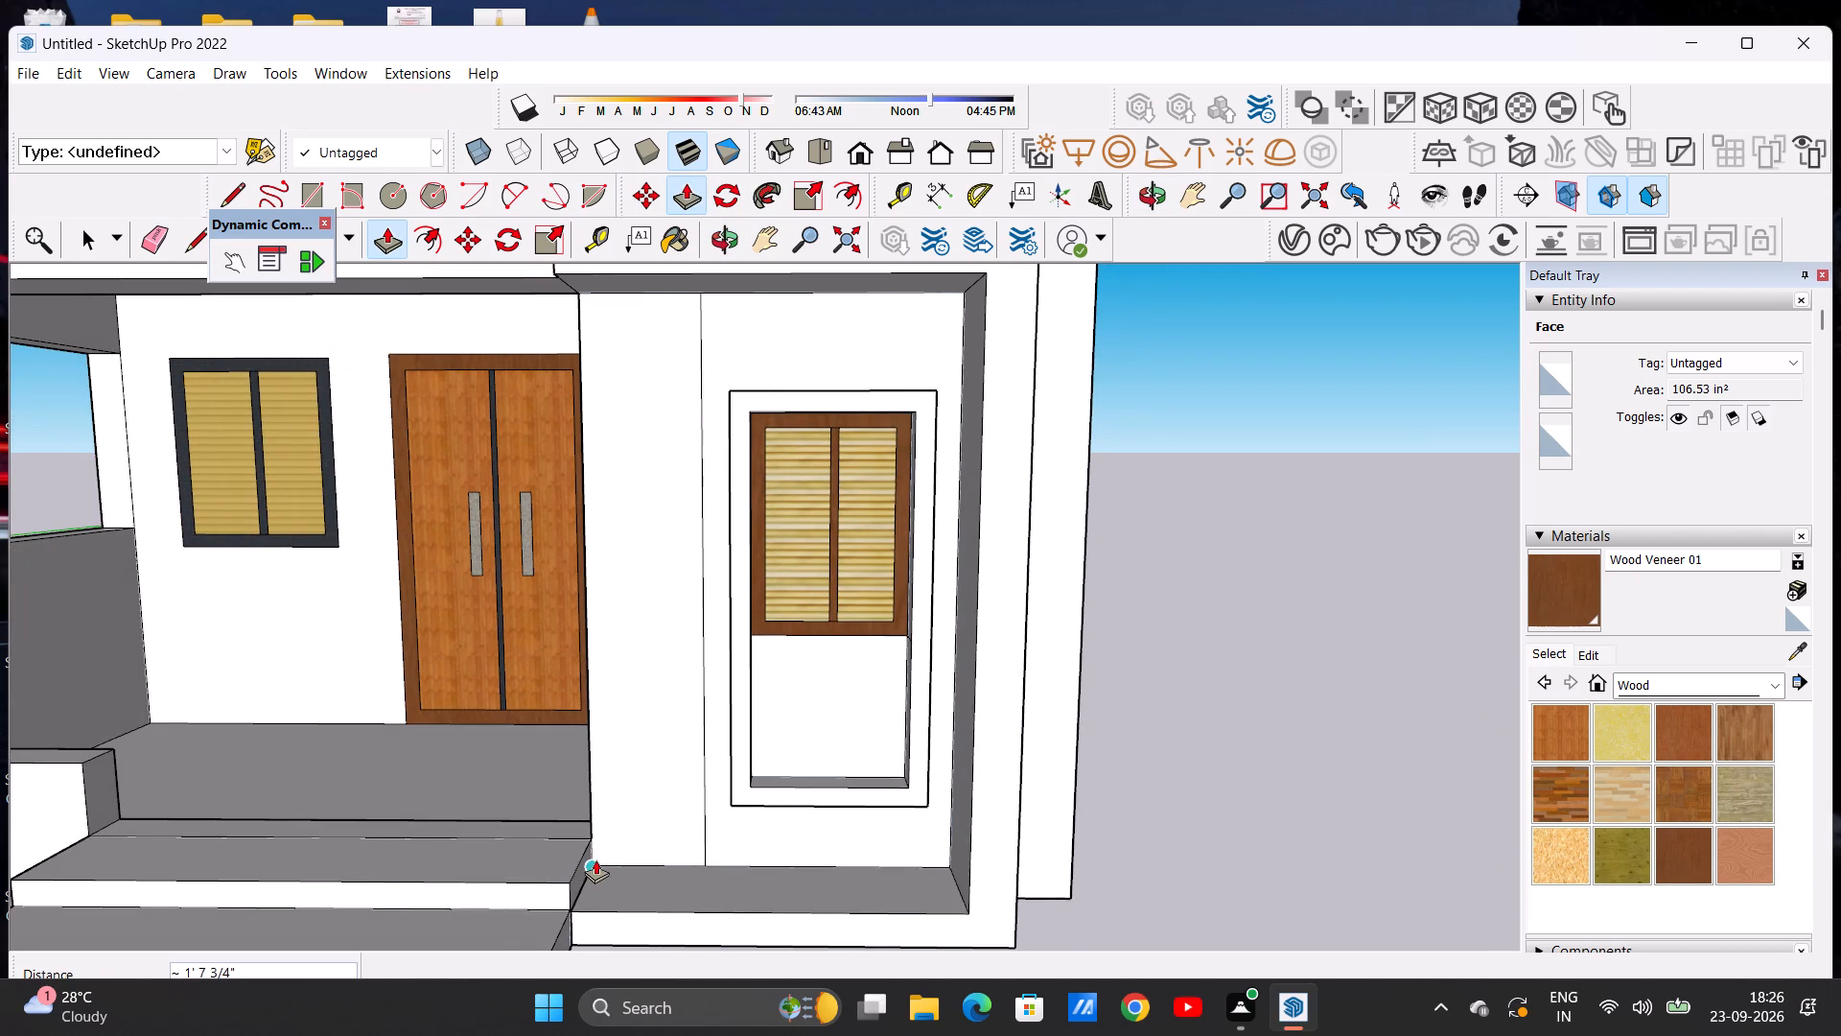
{"action": "left_click", "coordinate": [594, 848]}
{"action": "key", "text": "space"}
Examine the base ledge and the whole front facade from several distances and angles.
{"action": "middle_click_drag", "start_coordinate": [770, 848], "coordinate": [781, 911]}
{"action": "scroll", "coordinate": [769, 844], "scroll_direction": "down", "scroll_amount": 10}
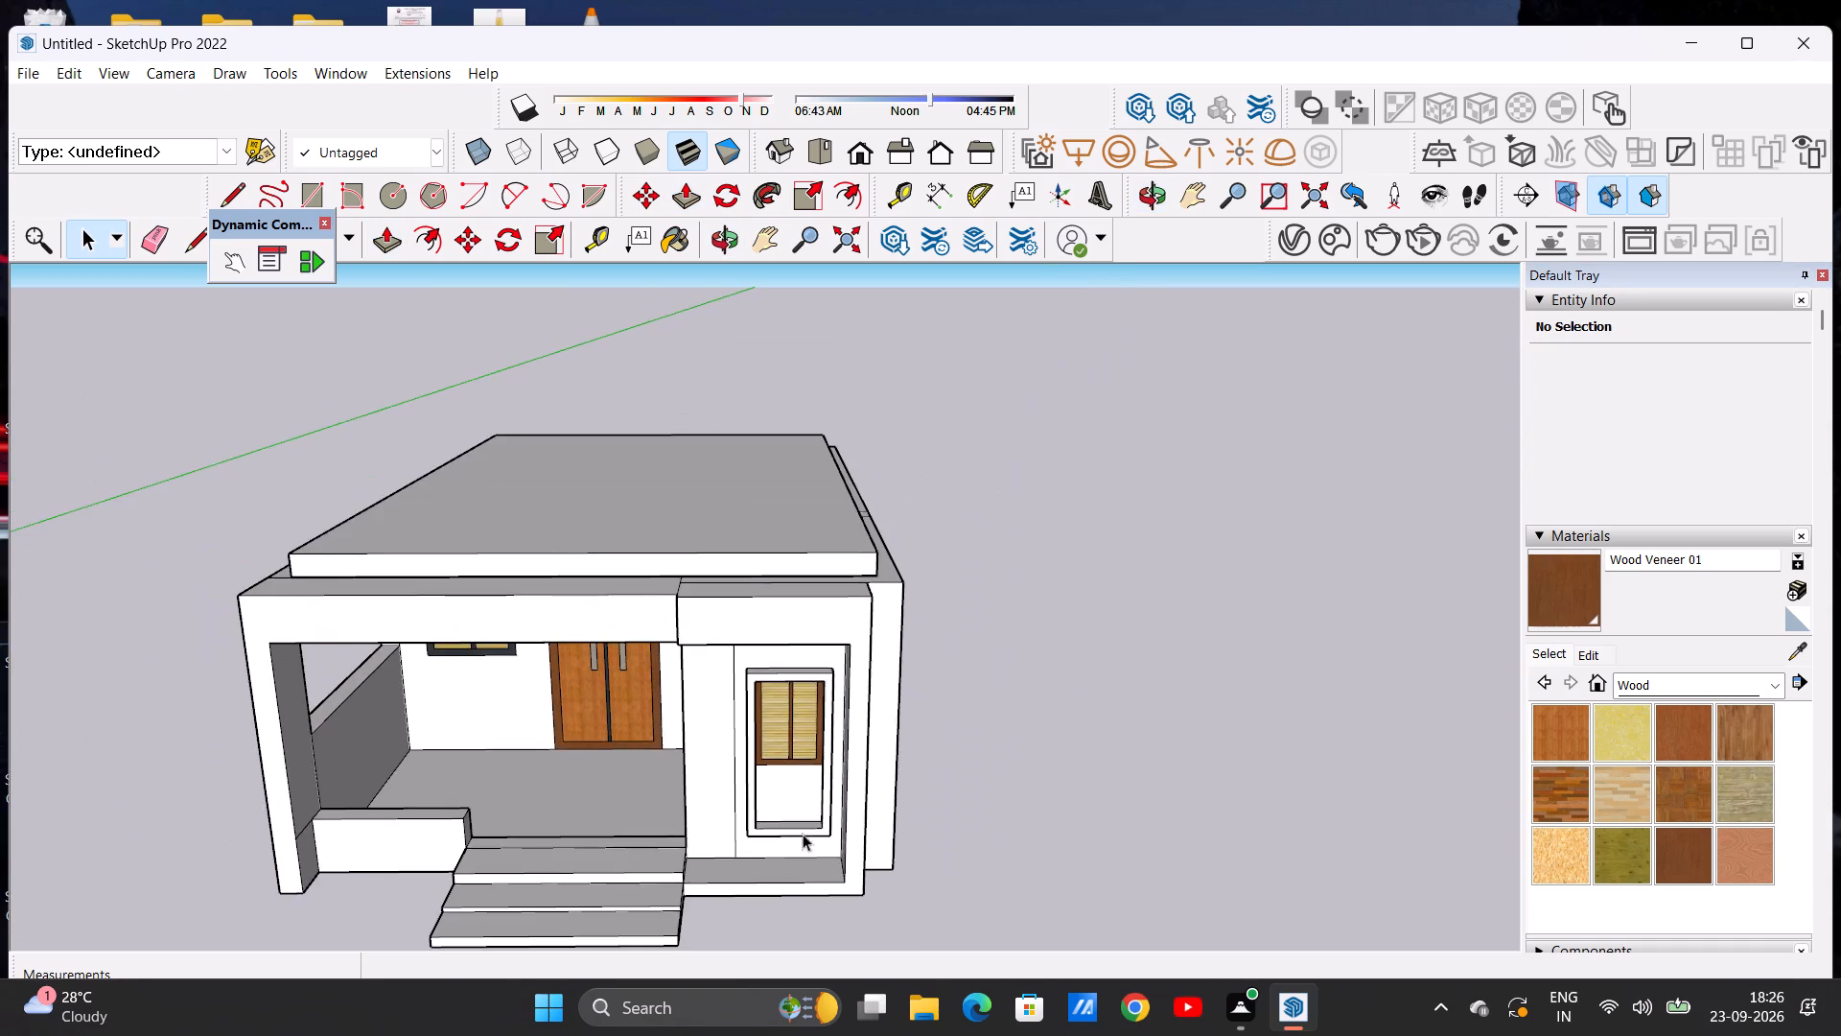
{"action": "middle_click_drag", "start_coordinate": [871, 918], "coordinate": [833, 812]}
{"action": "scroll", "coordinate": [750, 835], "scroll_direction": "up", "scroll_amount": 7}
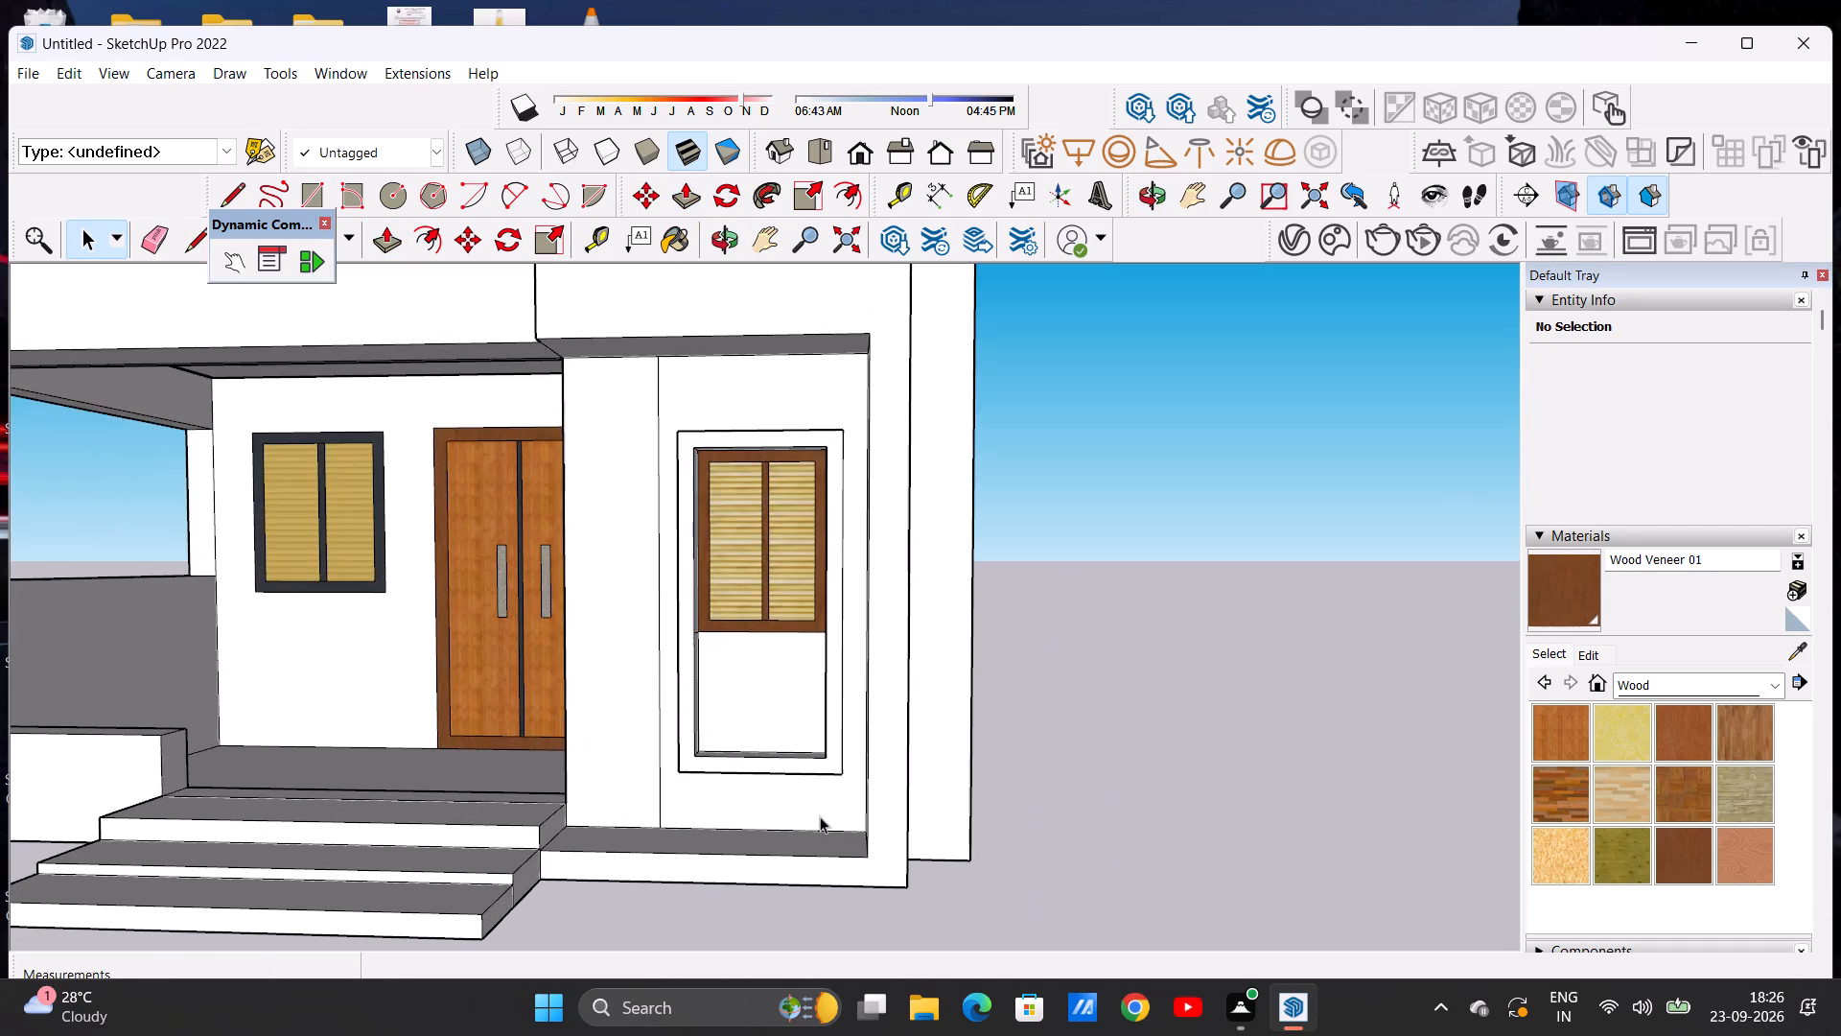
{"action": "scroll", "coordinate": [808, 802], "scroll_direction": "down", "scroll_amount": 3}
{"action": "scroll", "coordinate": [682, 684], "scroll_direction": "up", "scroll_amount": 3}
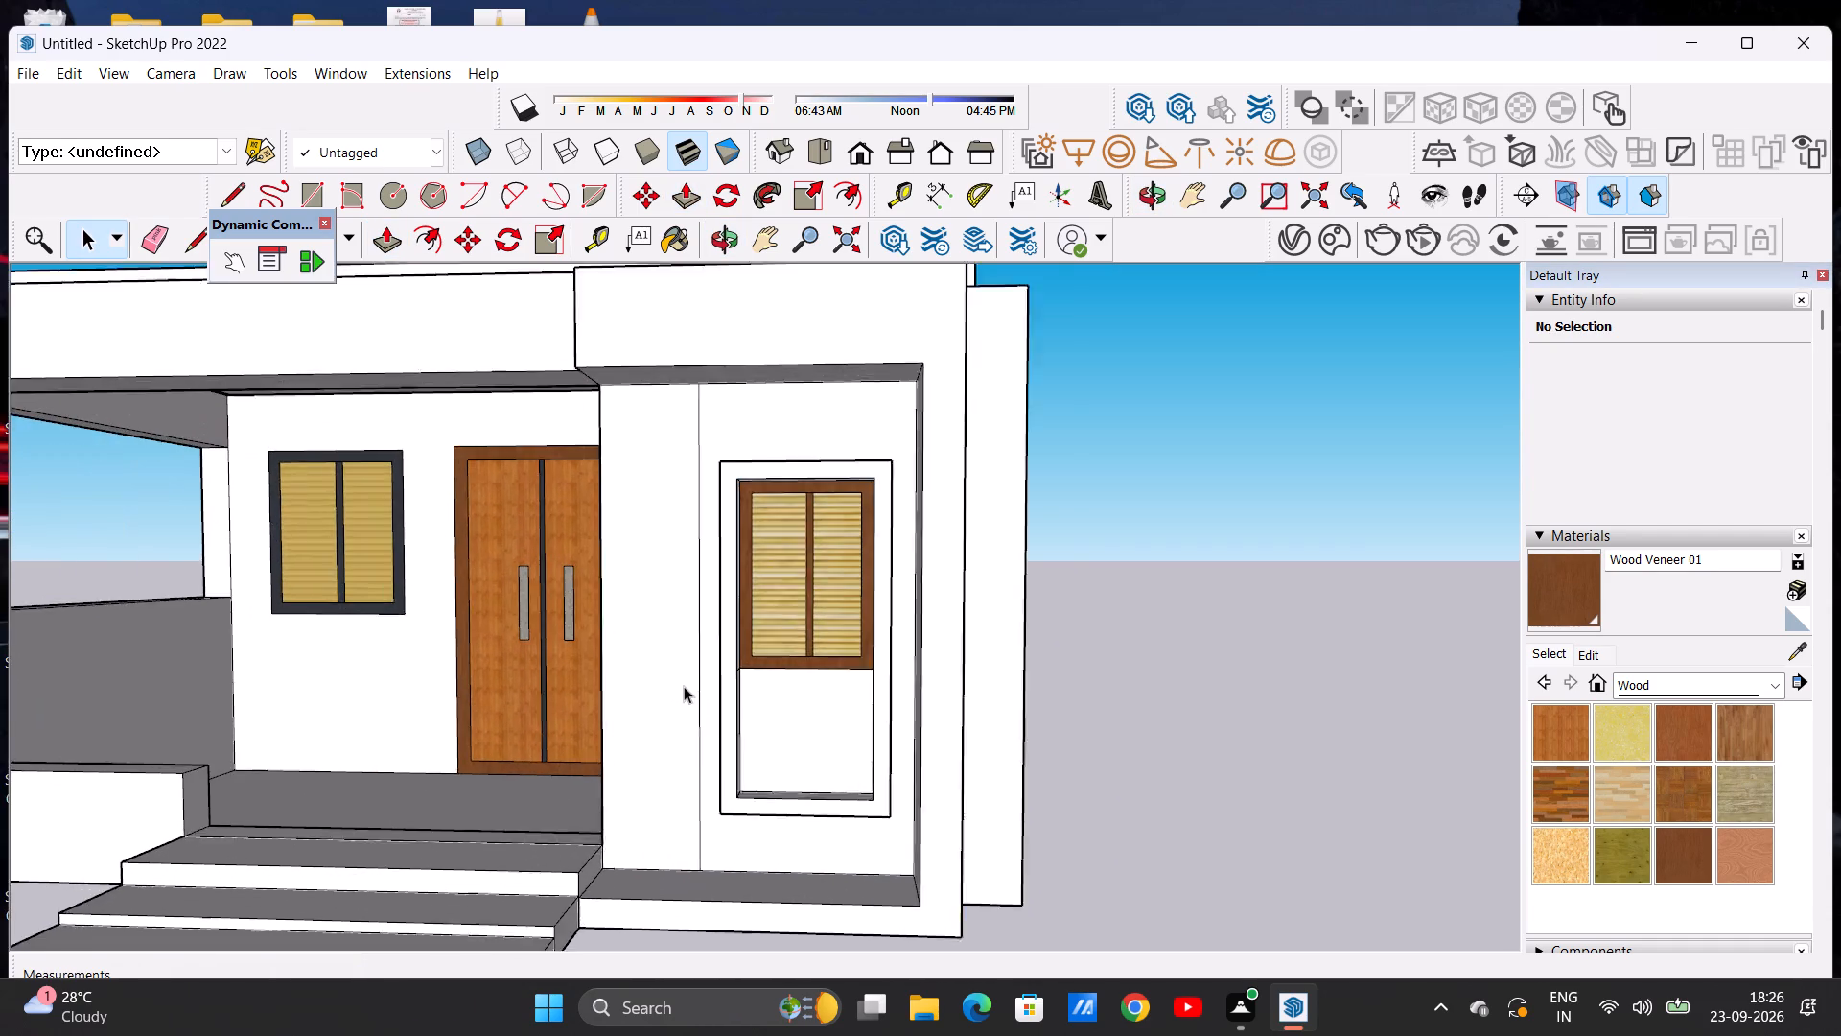
{"action": "scroll", "coordinate": [684, 686], "scroll_direction": "up", "scroll_amount": 1}
{"action": "scroll", "coordinate": [690, 680], "scroll_direction": "down", "scroll_amount": 6}
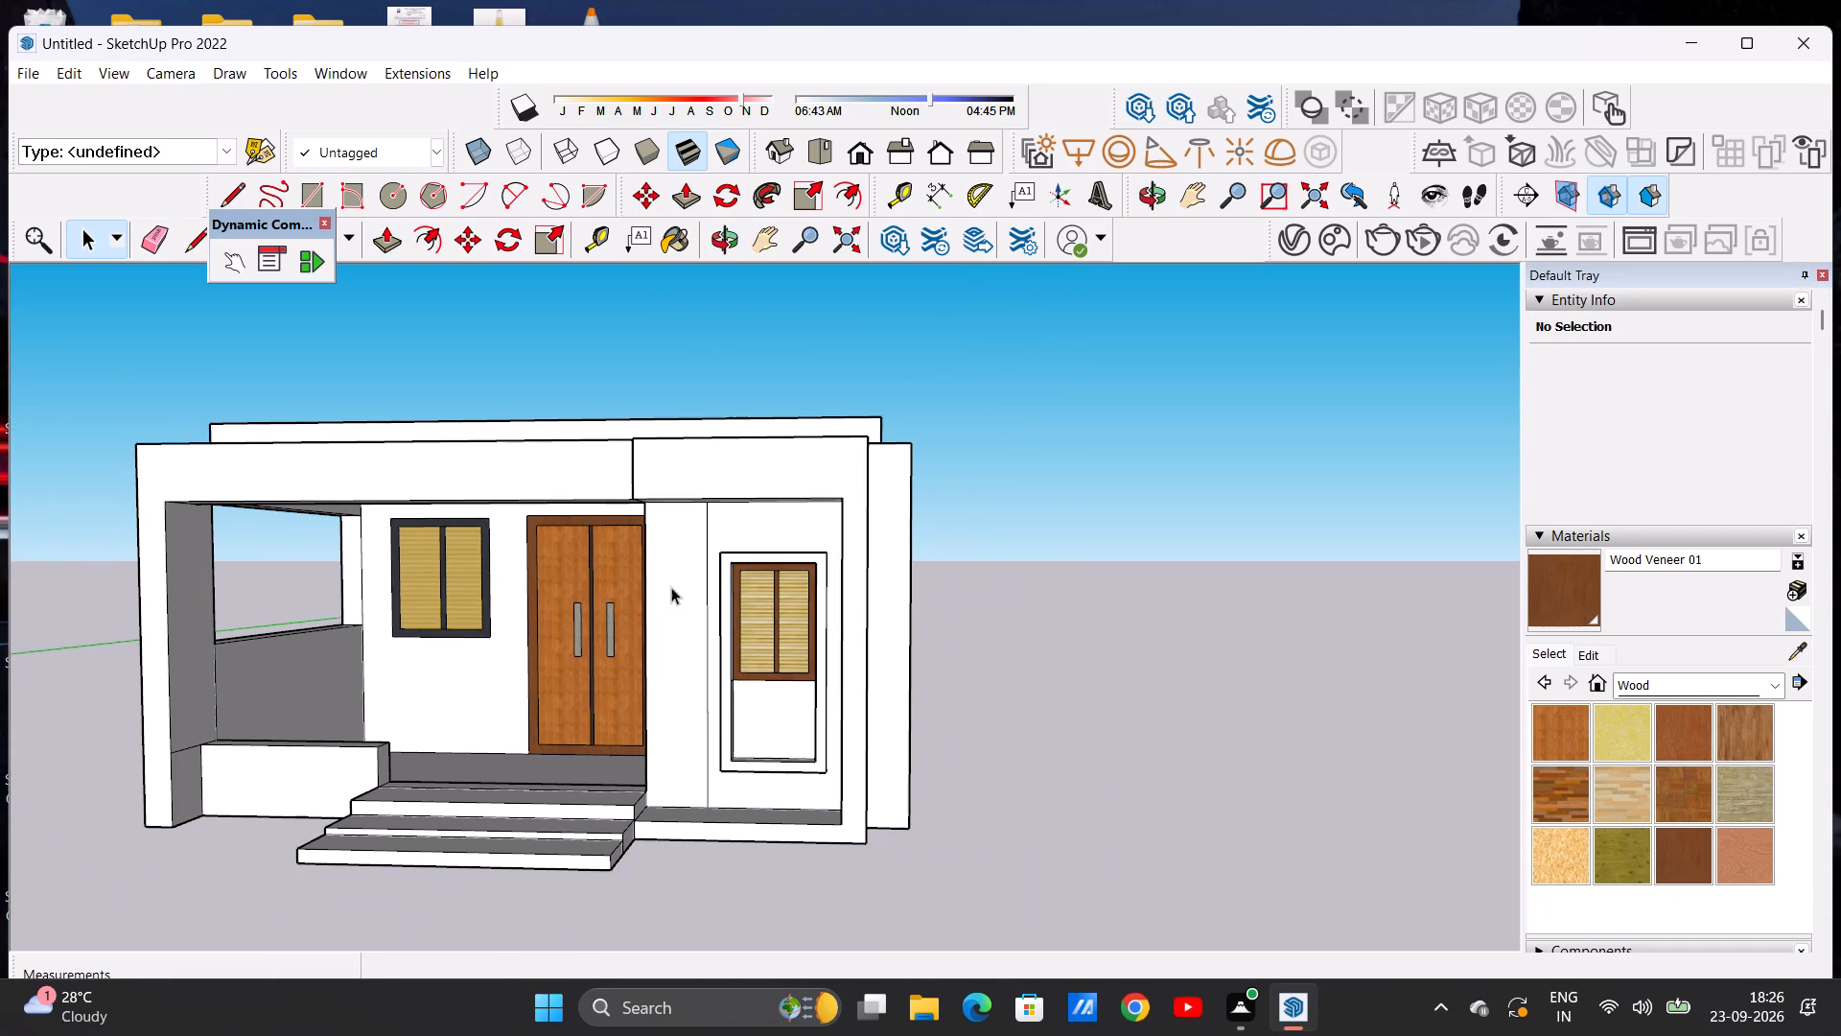
Draw a narrow upright rectangle about 2 5/16" by 4' 3" on the plain wall beside the door, standing on the base ledge.
{"action": "scroll", "coordinate": [672, 590], "scroll_direction": "up", "scroll_amount": 3}
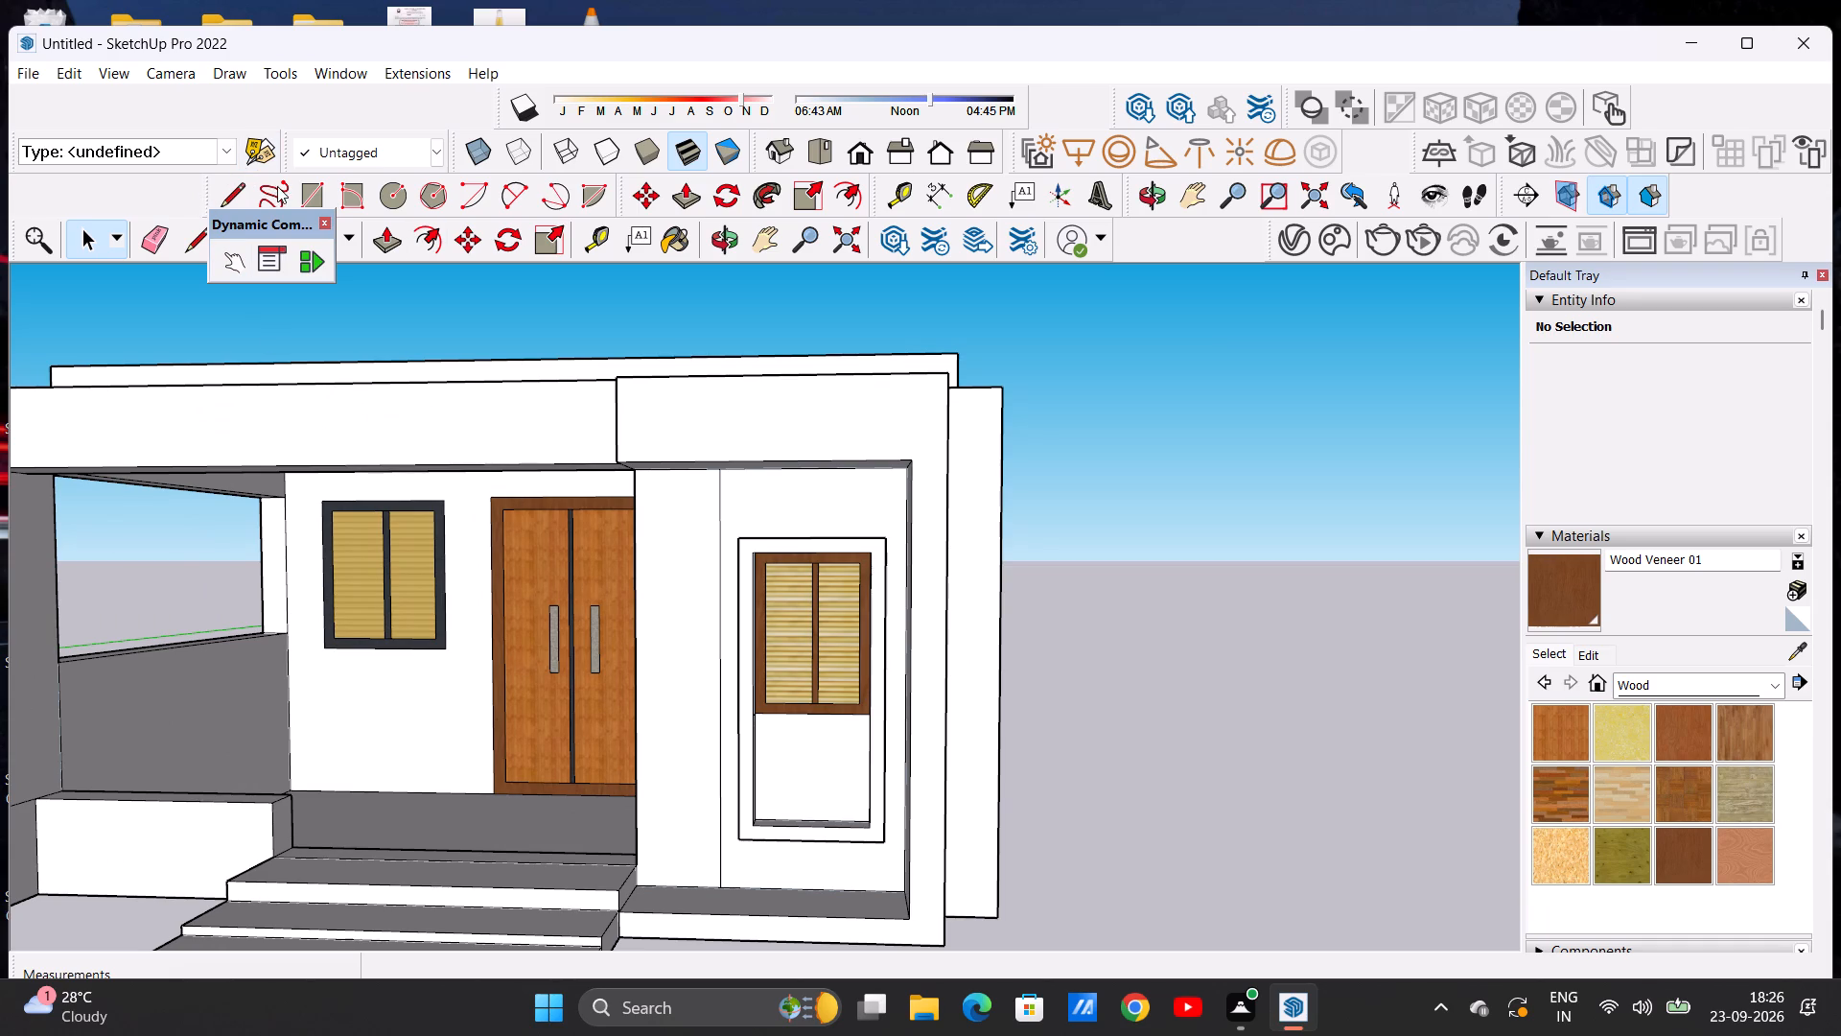
{"action": "left_click", "coordinate": [318, 194]}
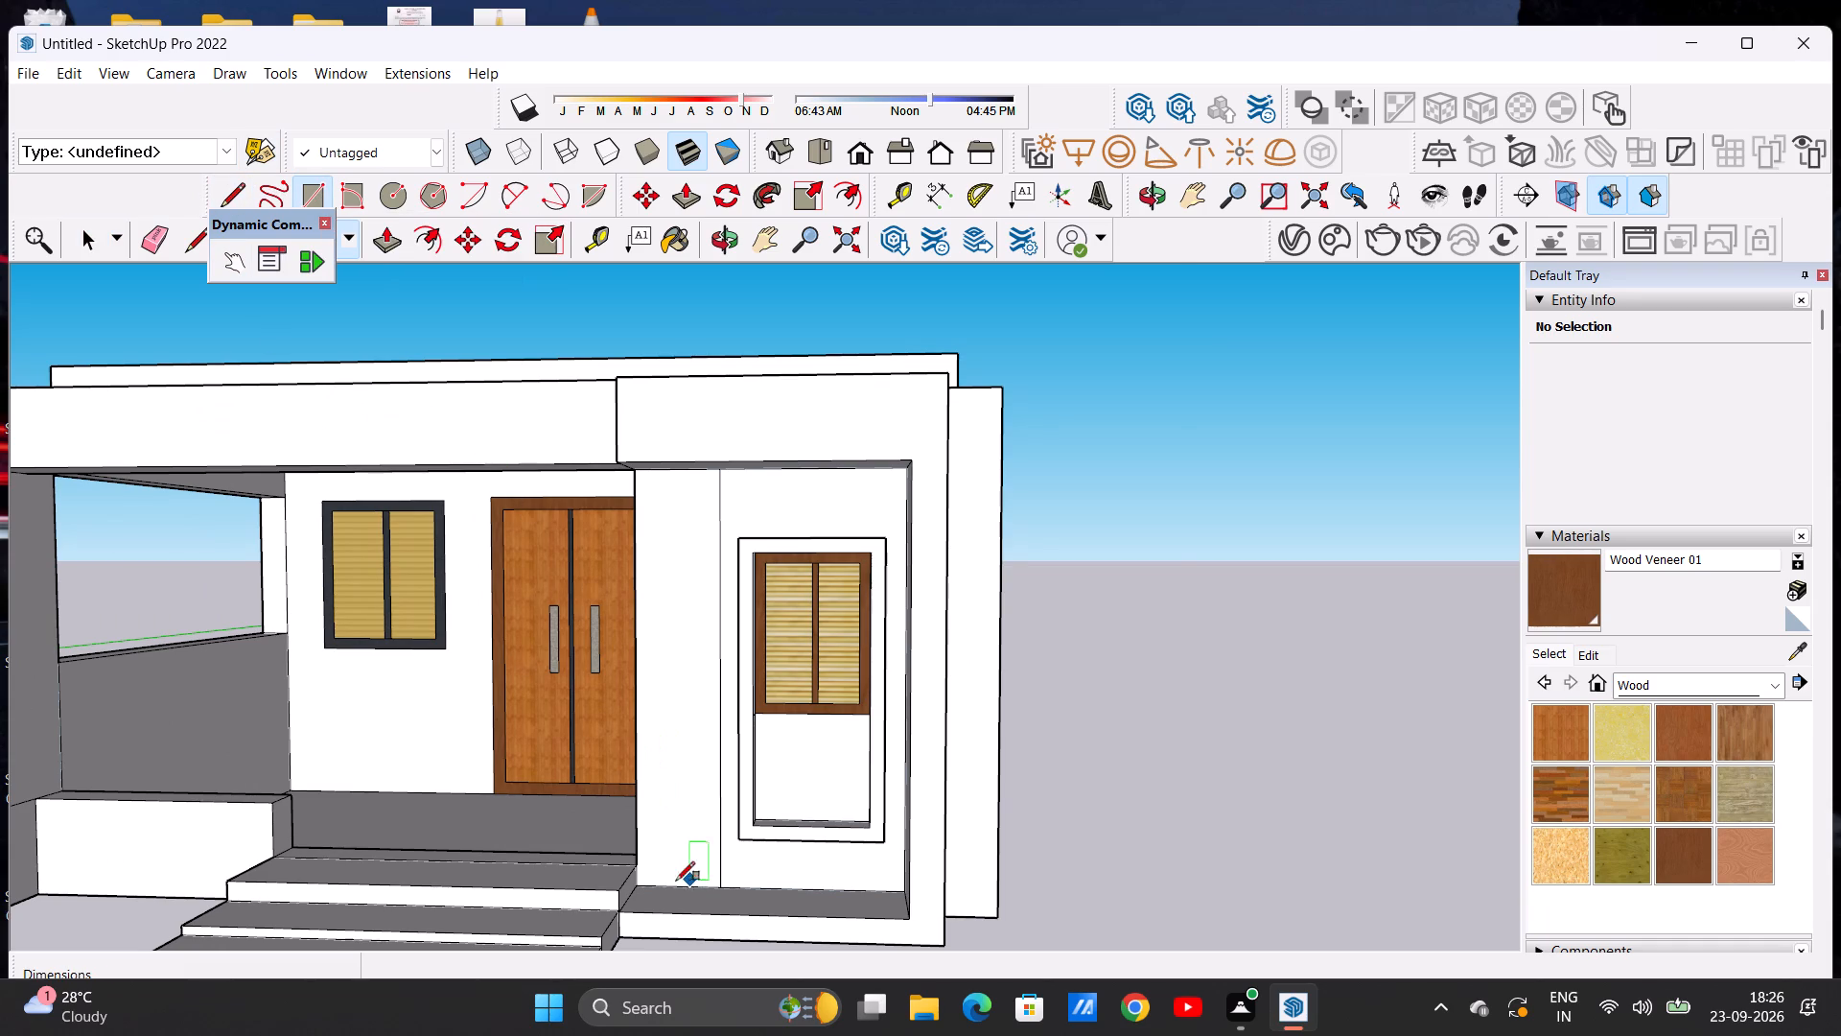
{"action": "scroll", "coordinate": [662, 884], "scroll_direction": "up", "scroll_amount": 4}
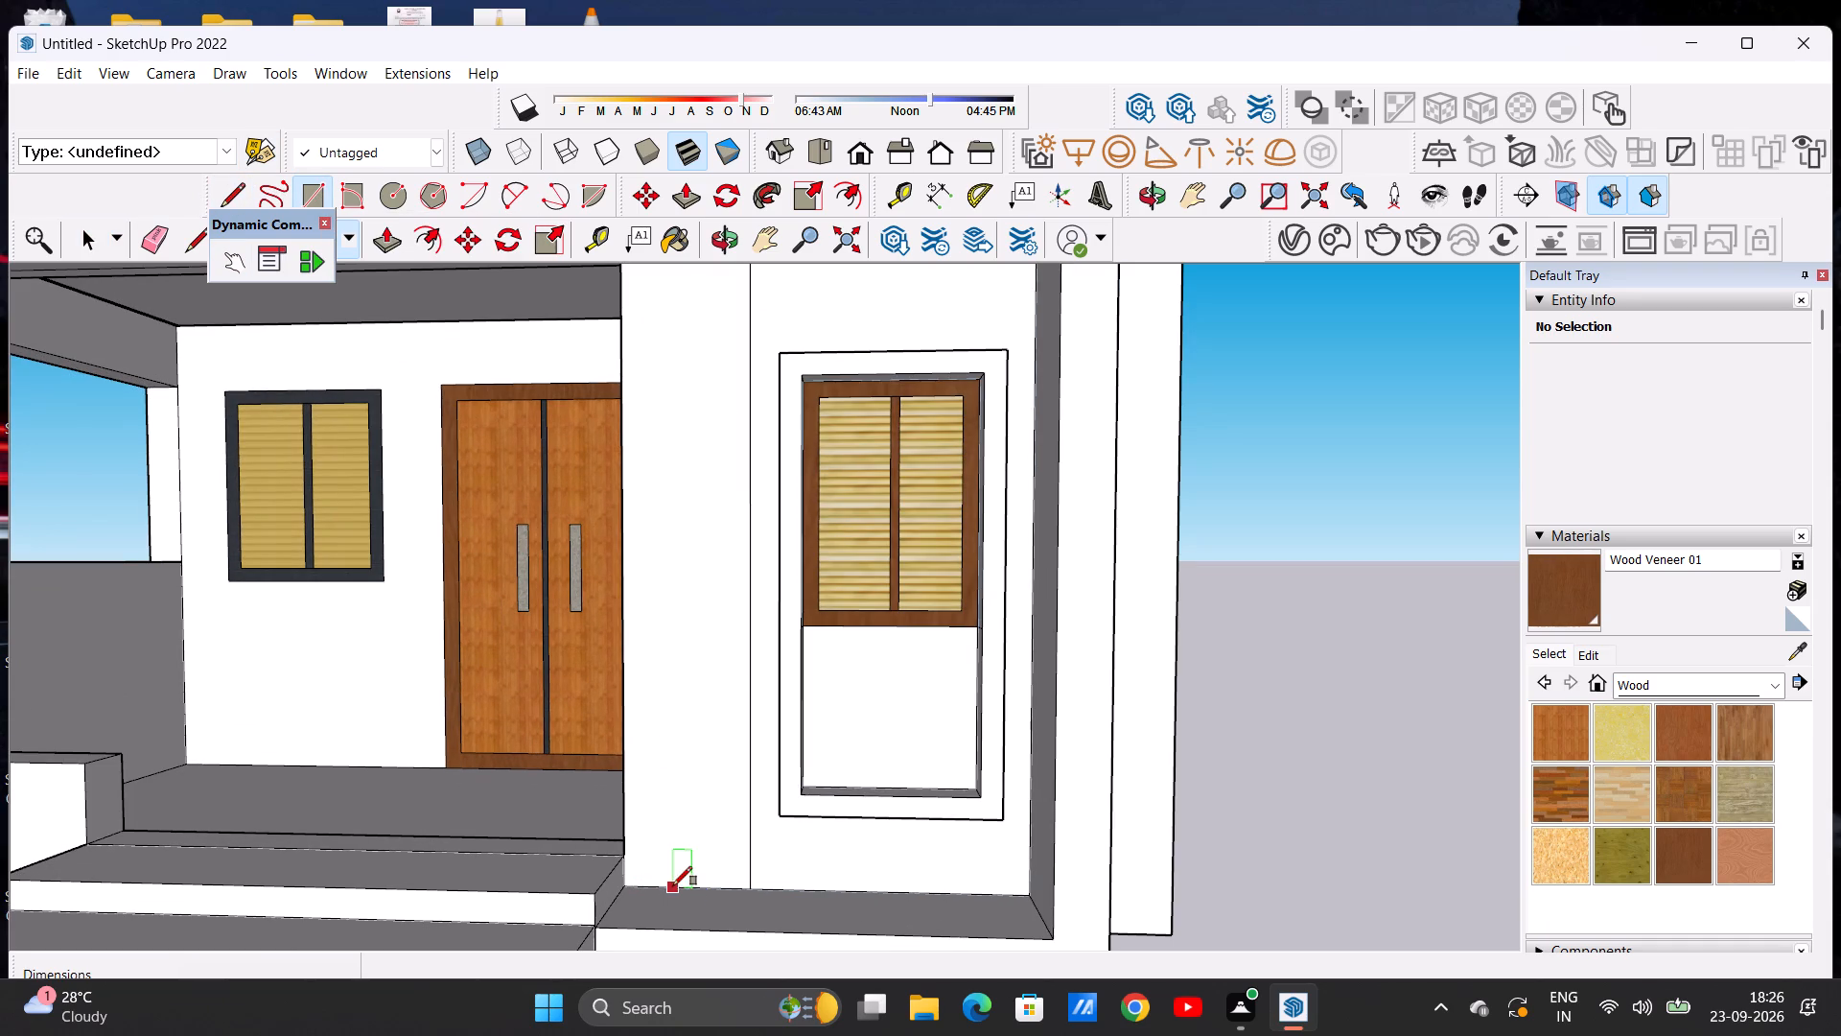
{"action": "left_click", "coordinate": [672, 887]}
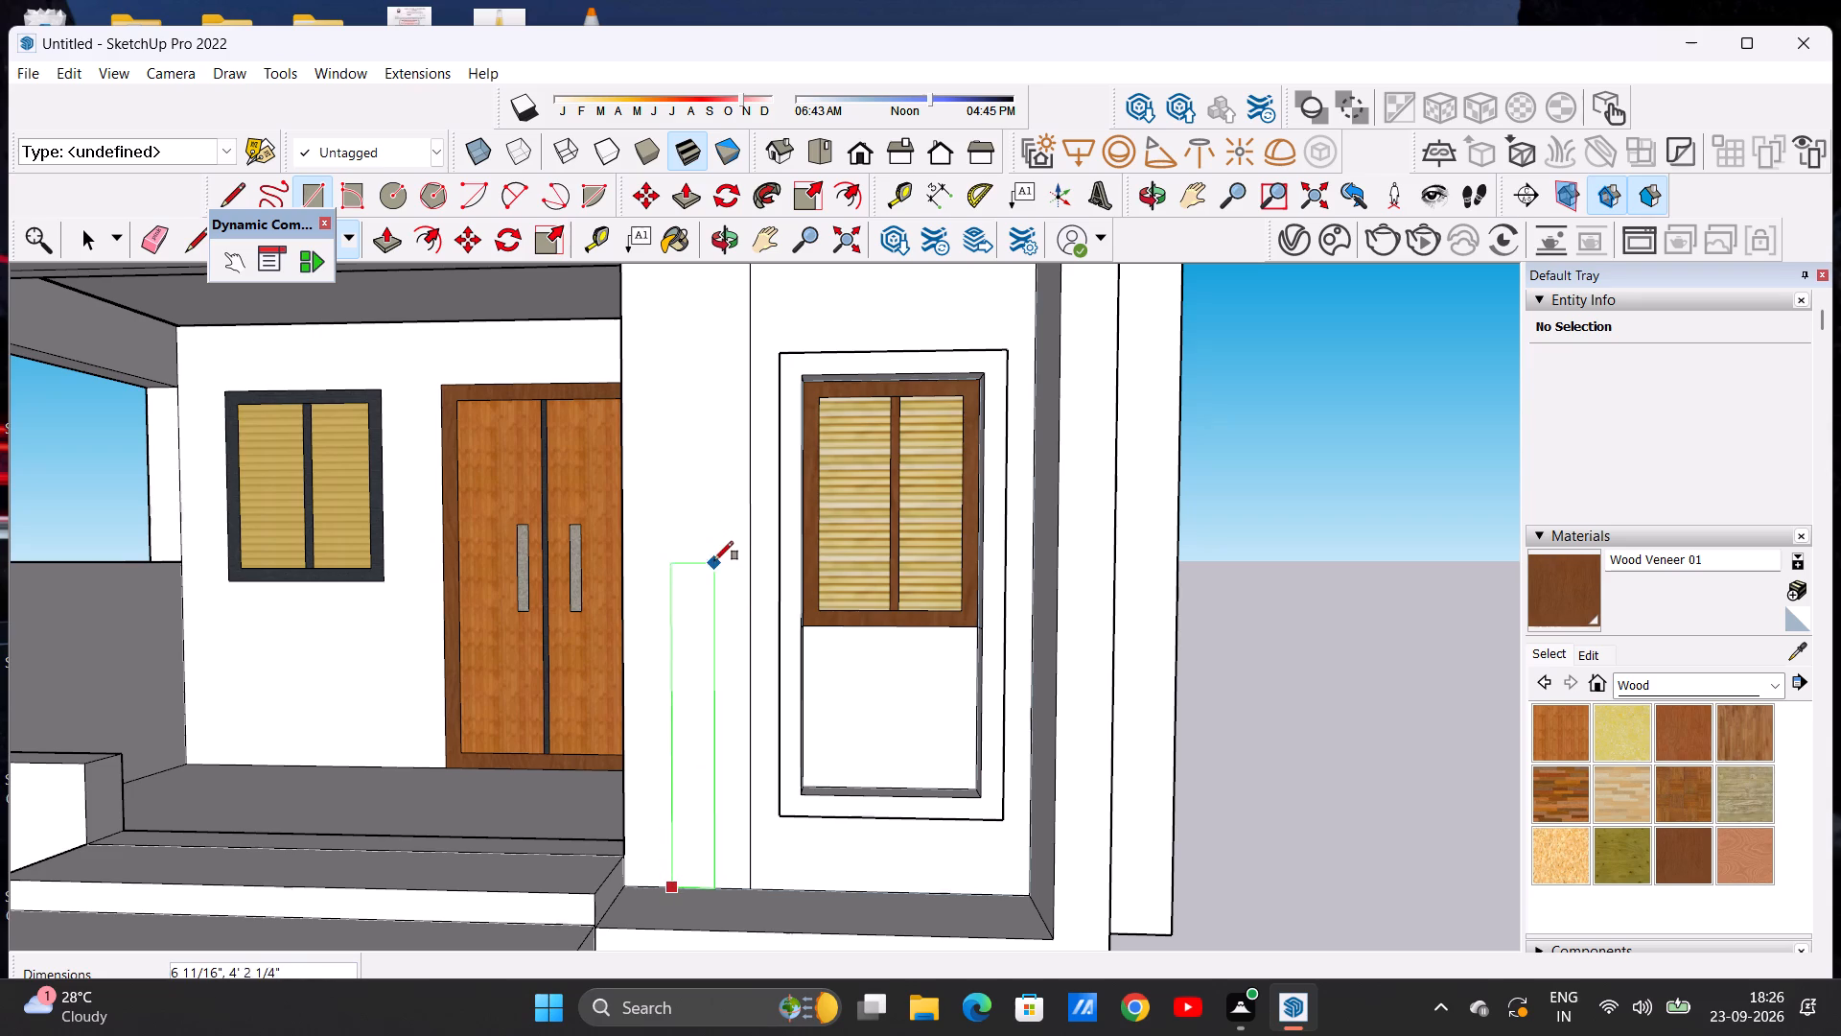
{"action": "scroll", "coordinate": [715, 547], "scroll_direction": "down", "scroll_amount": 6}
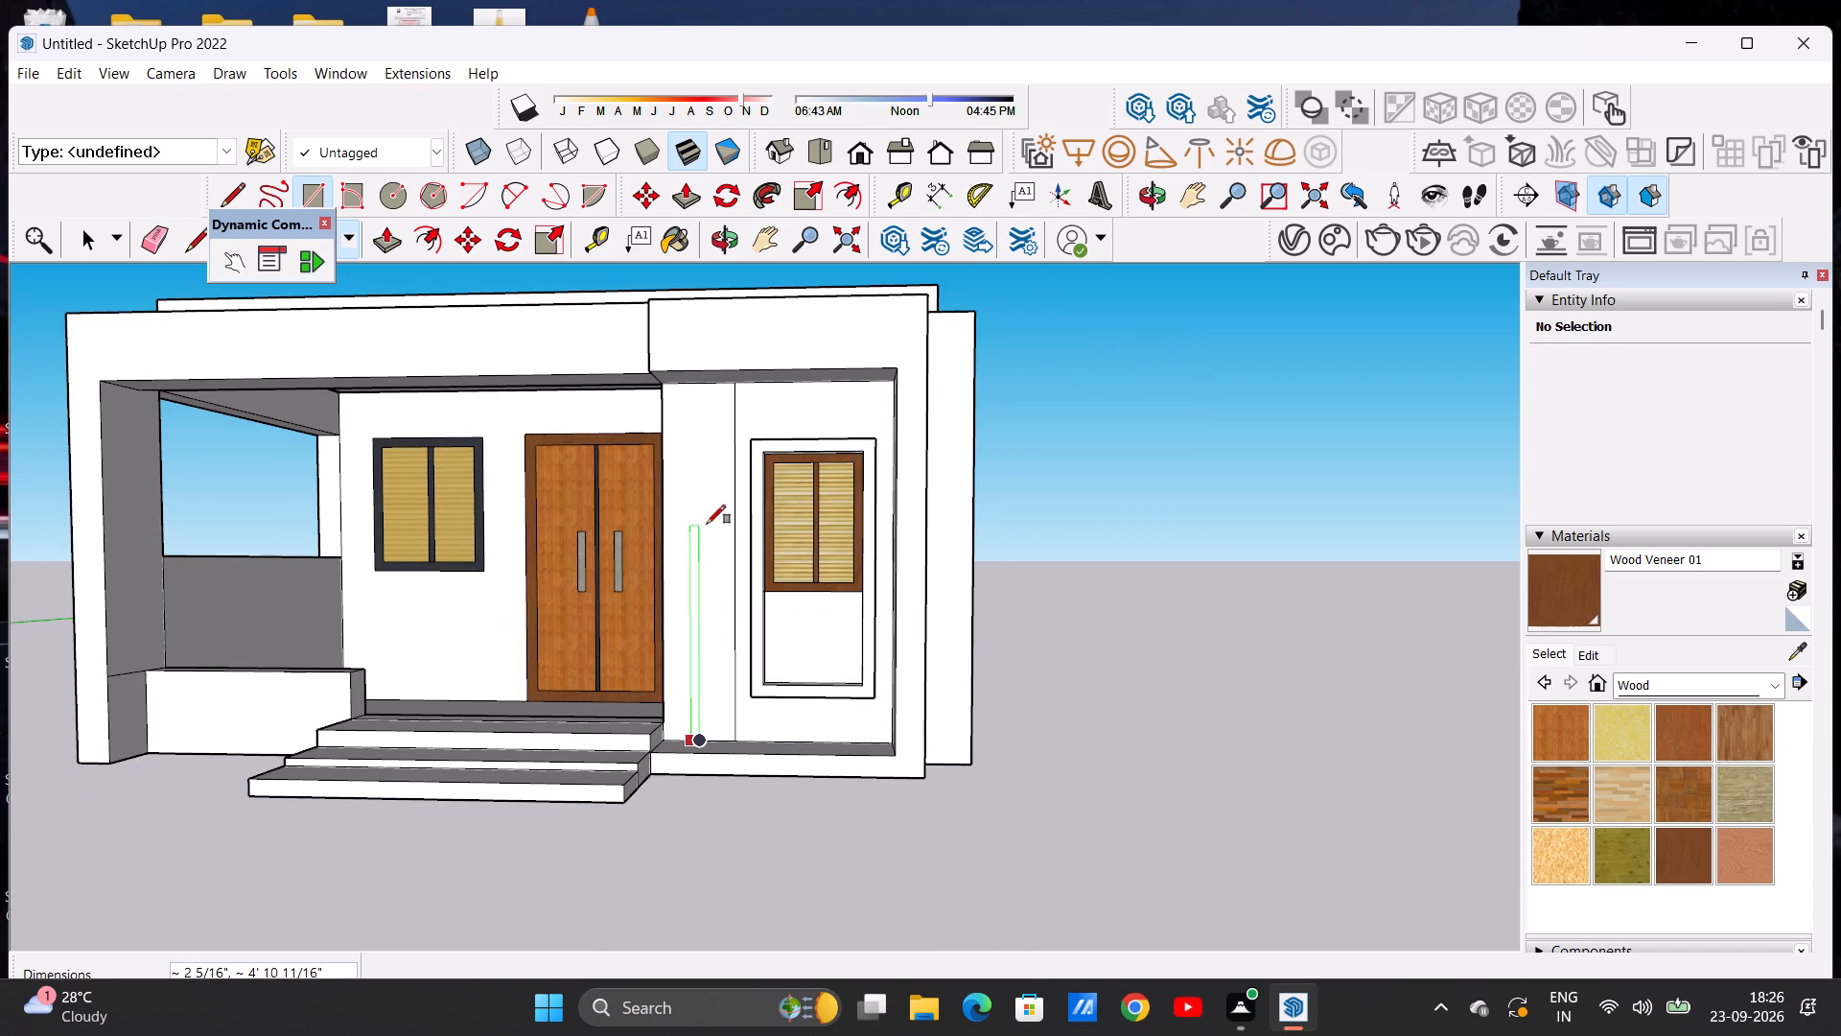
{"action": "scroll", "coordinate": [711, 515], "scroll_direction": "up", "scroll_amount": 3}
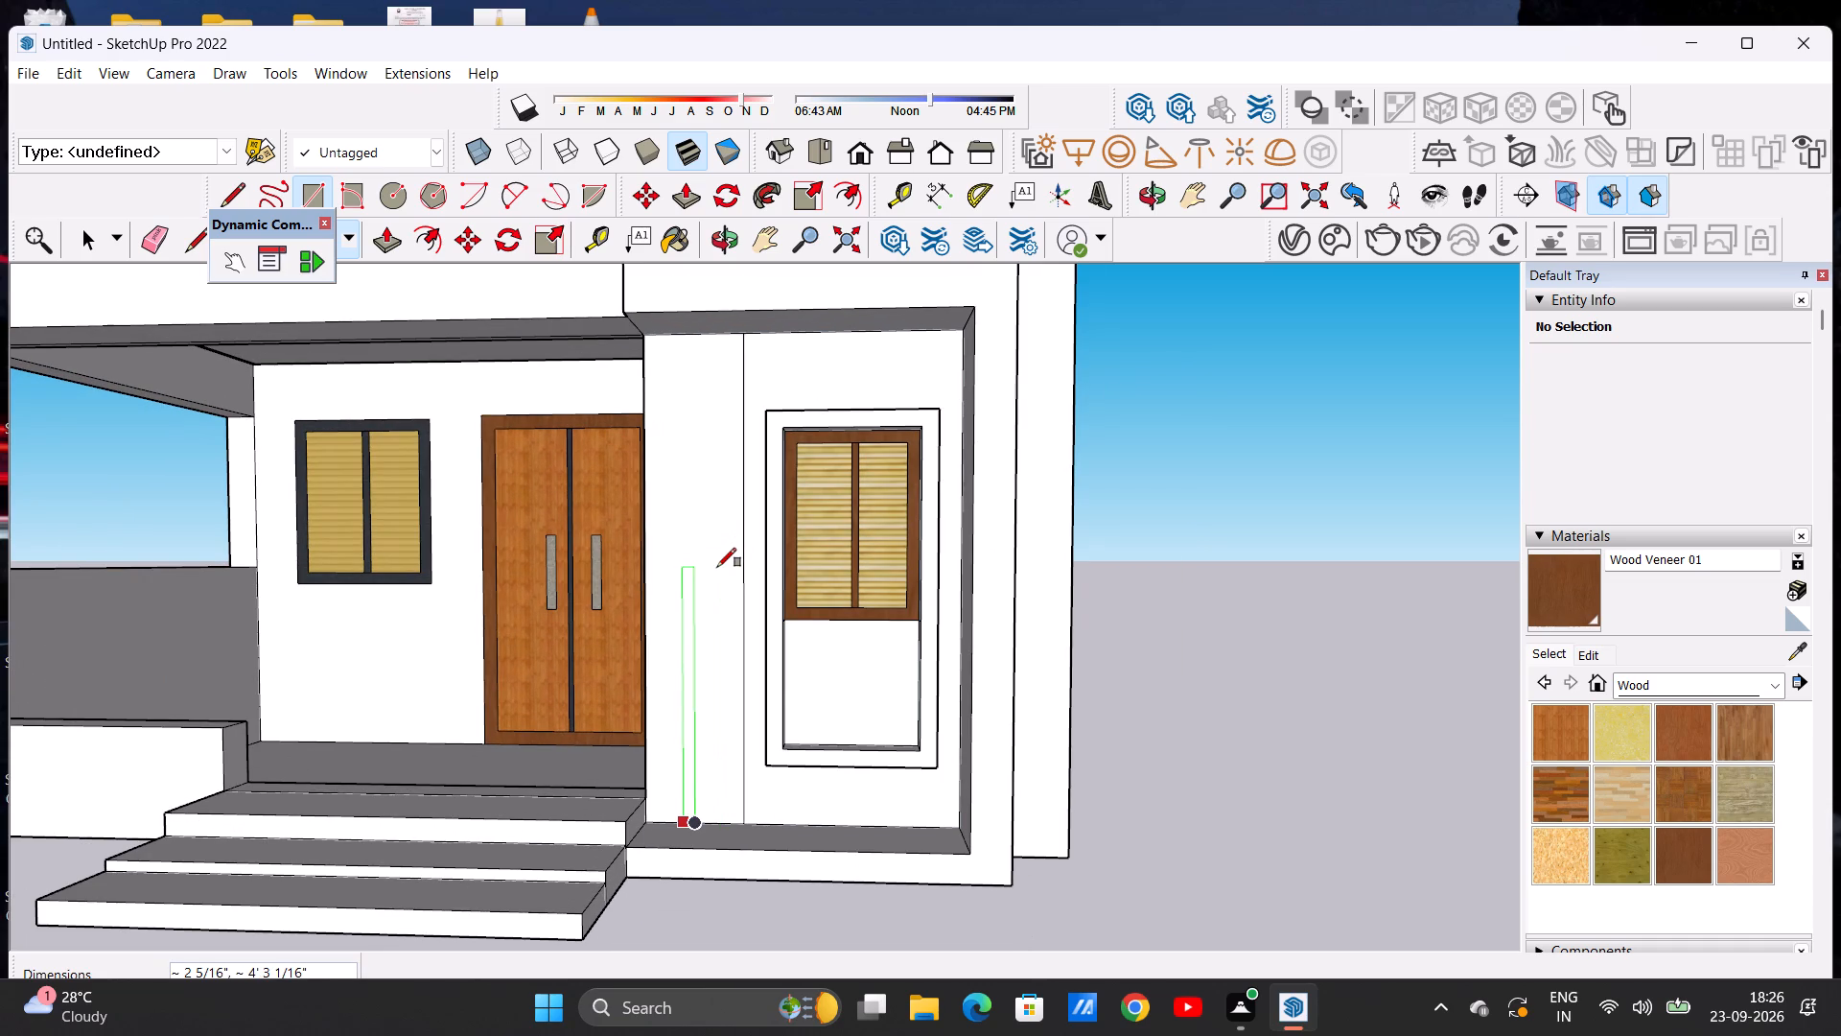
{"action": "left_click", "coordinate": [717, 567]}
Draw a second upright rectangle about 3 1/8" by 3' 7" on the ledge, between the first strip and the wall corner beside the steps.
{"action": "scroll", "coordinate": [658, 802], "scroll_direction": "down", "scroll_amount": 5}
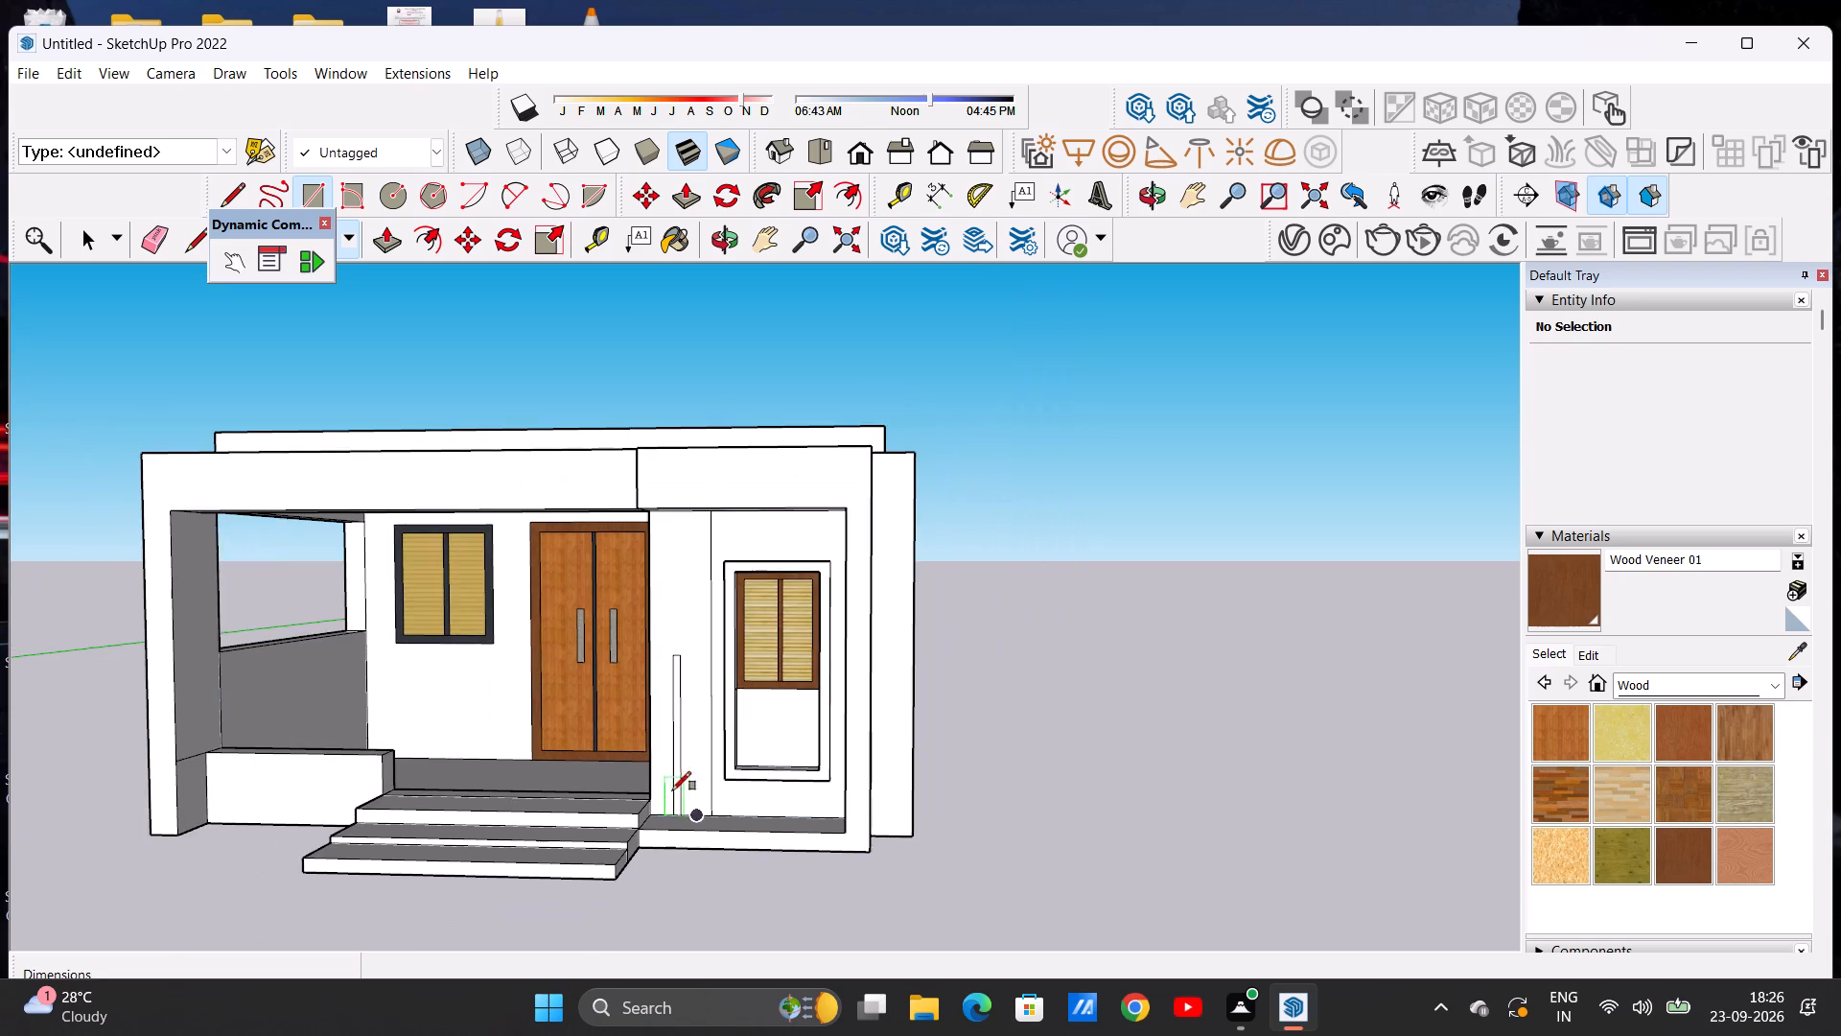
{"action": "scroll", "coordinate": [654, 820], "scroll_direction": "up", "scroll_amount": 13}
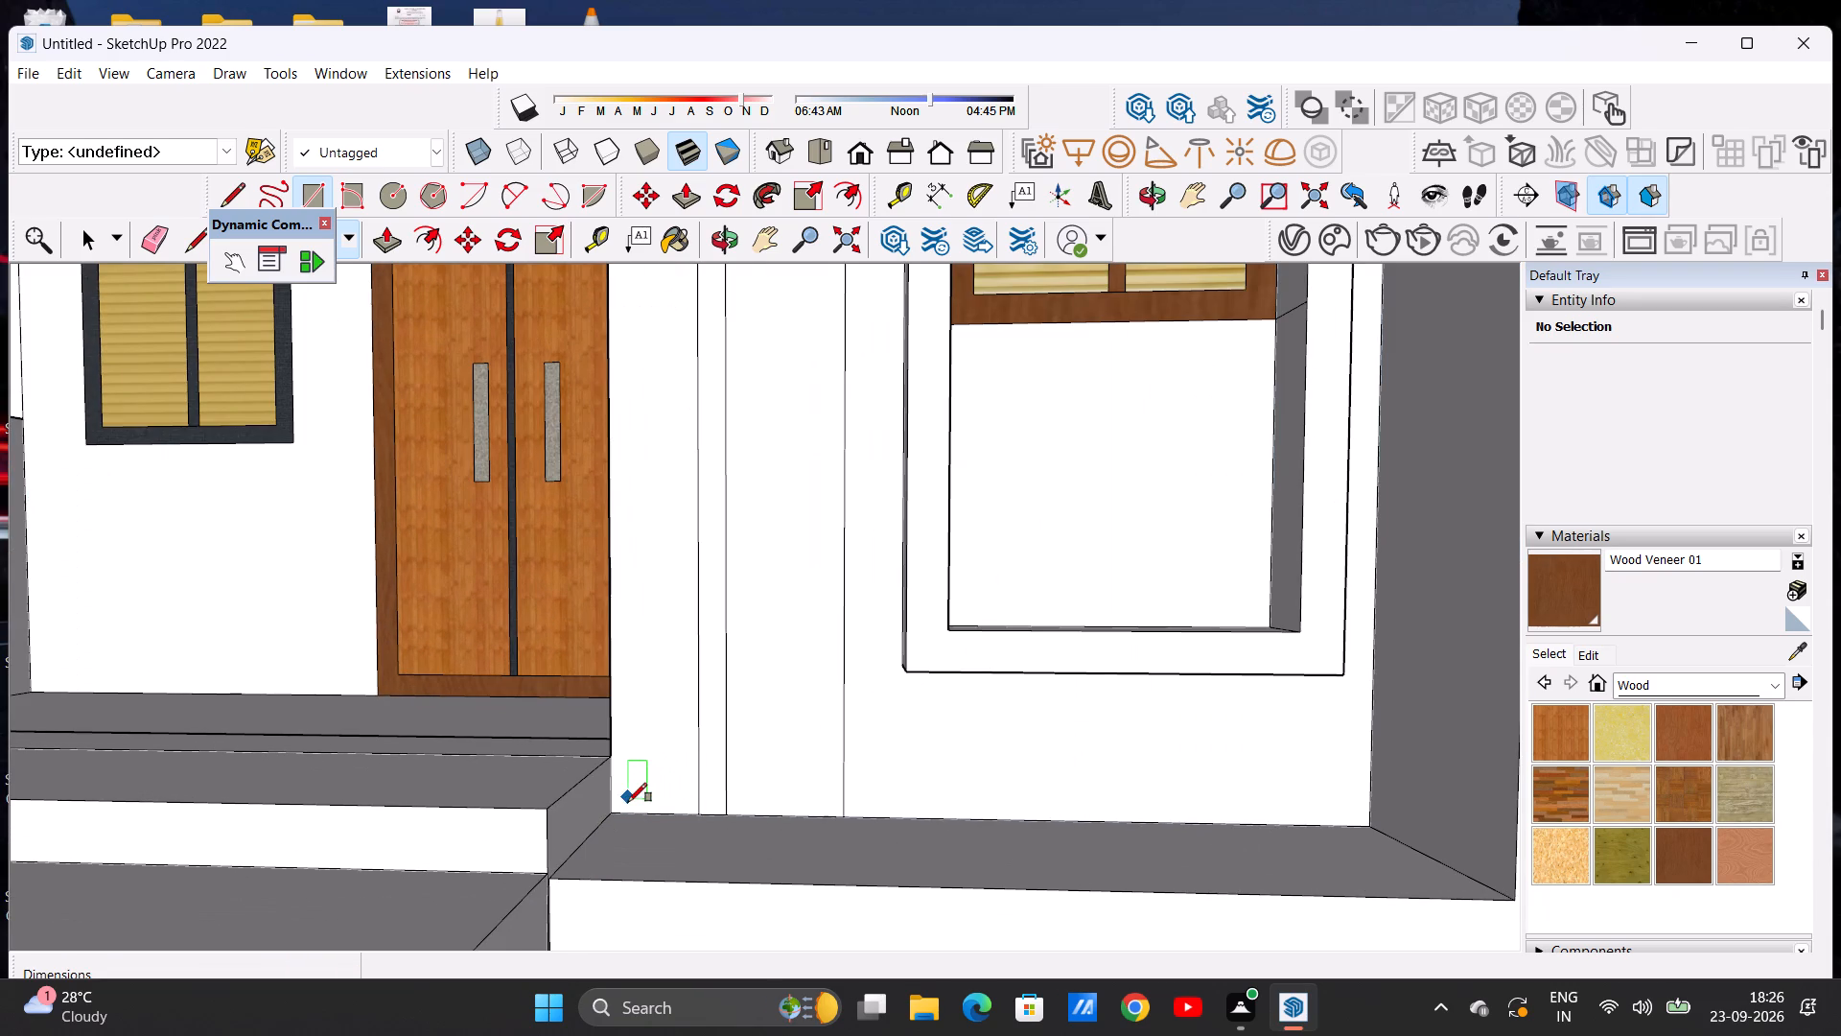
{"action": "left_click", "coordinate": [627, 809]}
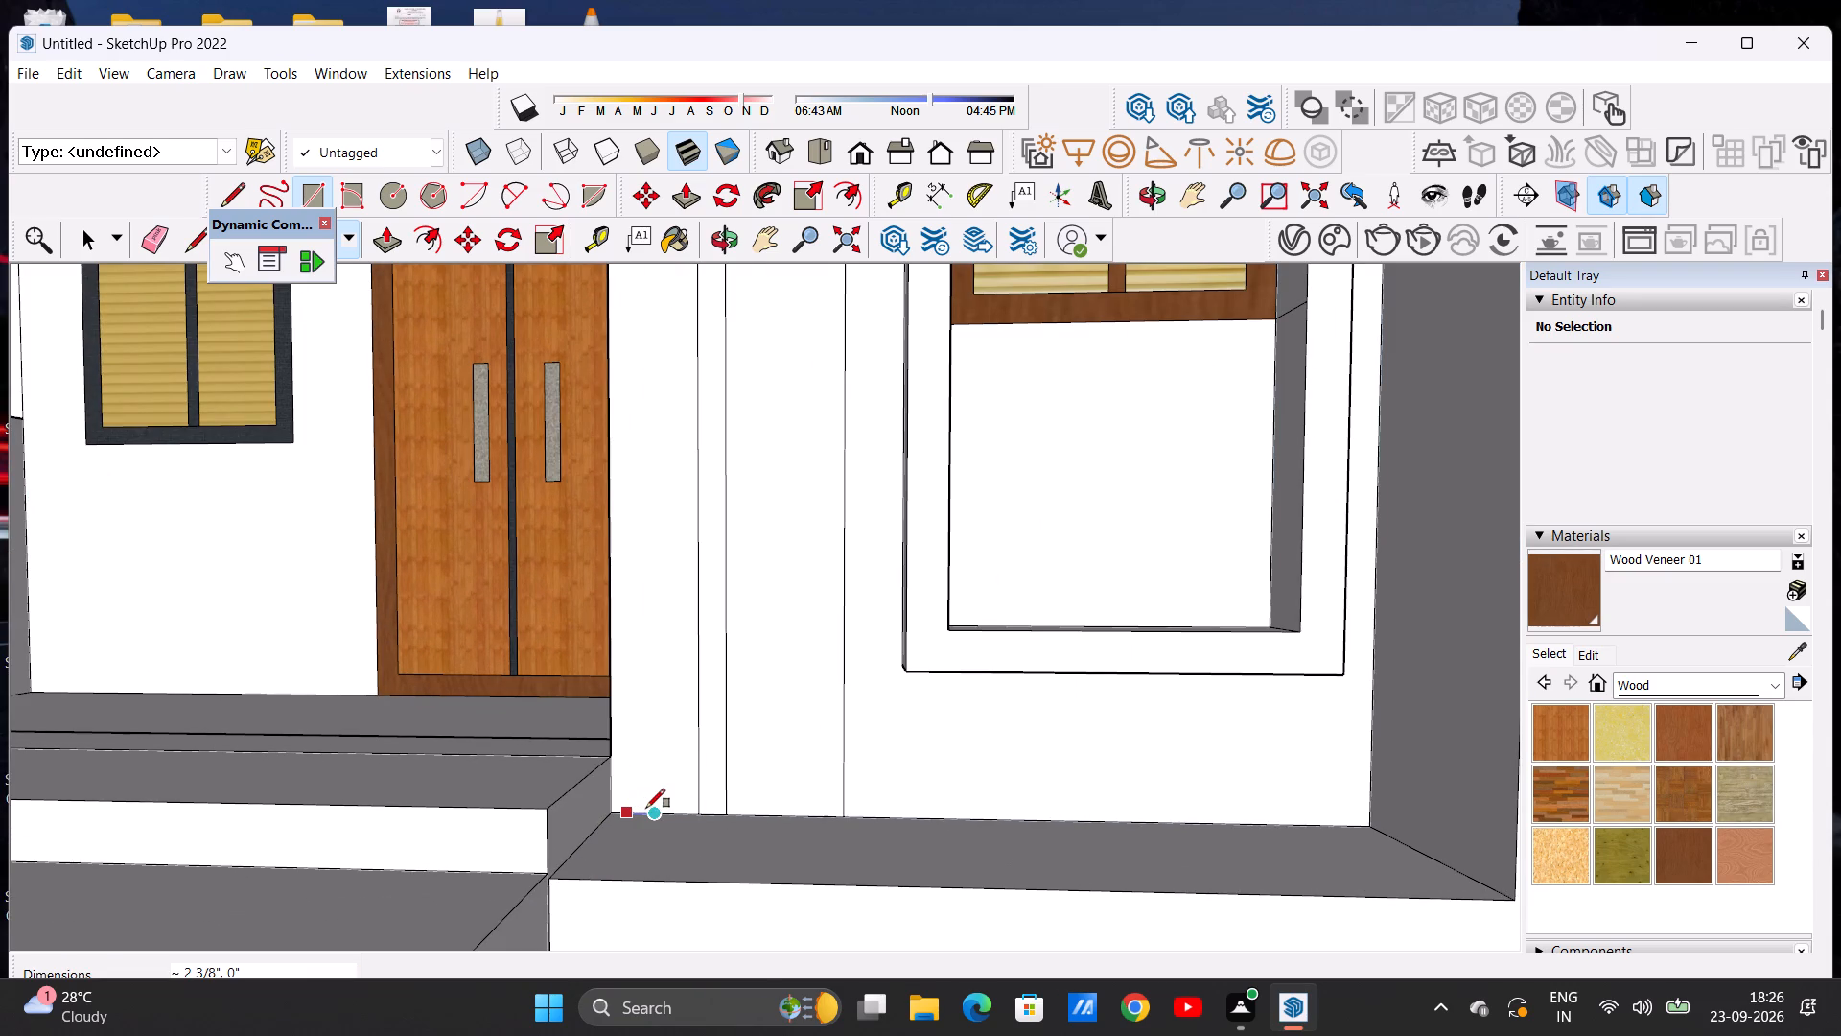
{"action": "left_click", "coordinate": [646, 808]}
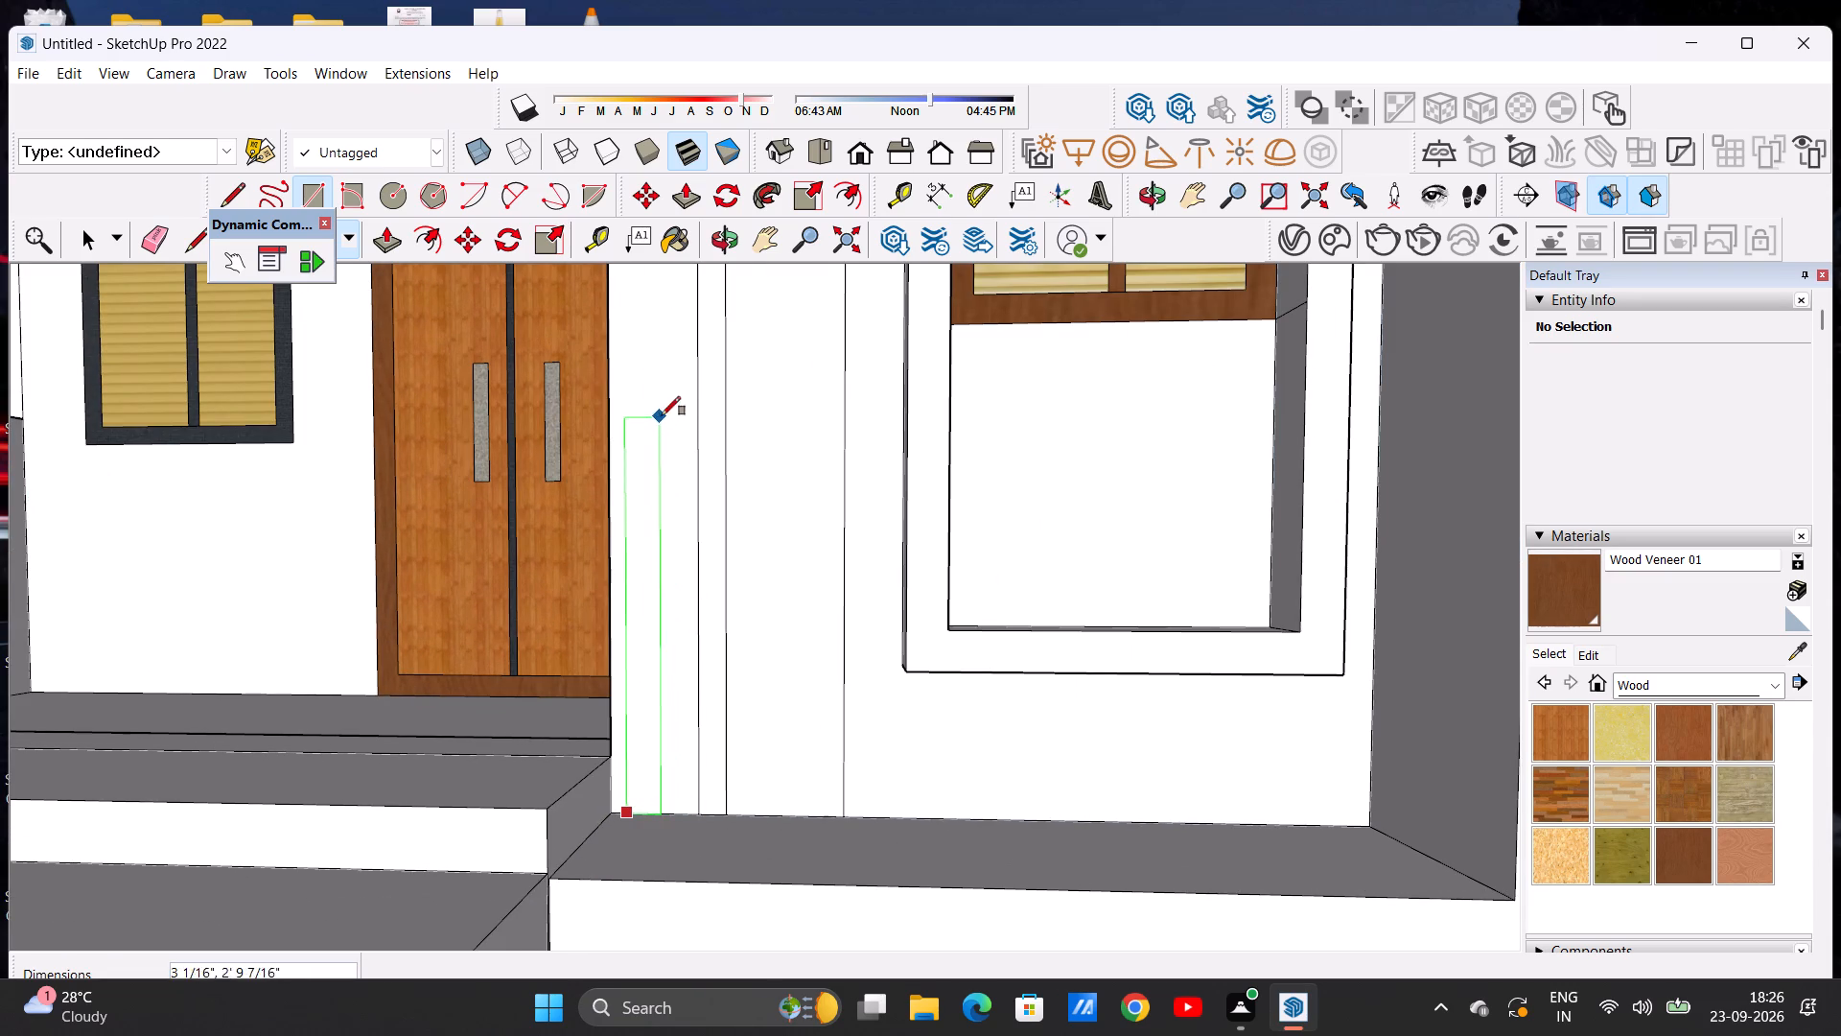
{"action": "scroll", "coordinate": [670, 420], "scroll_direction": "down", "scroll_amount": 6}
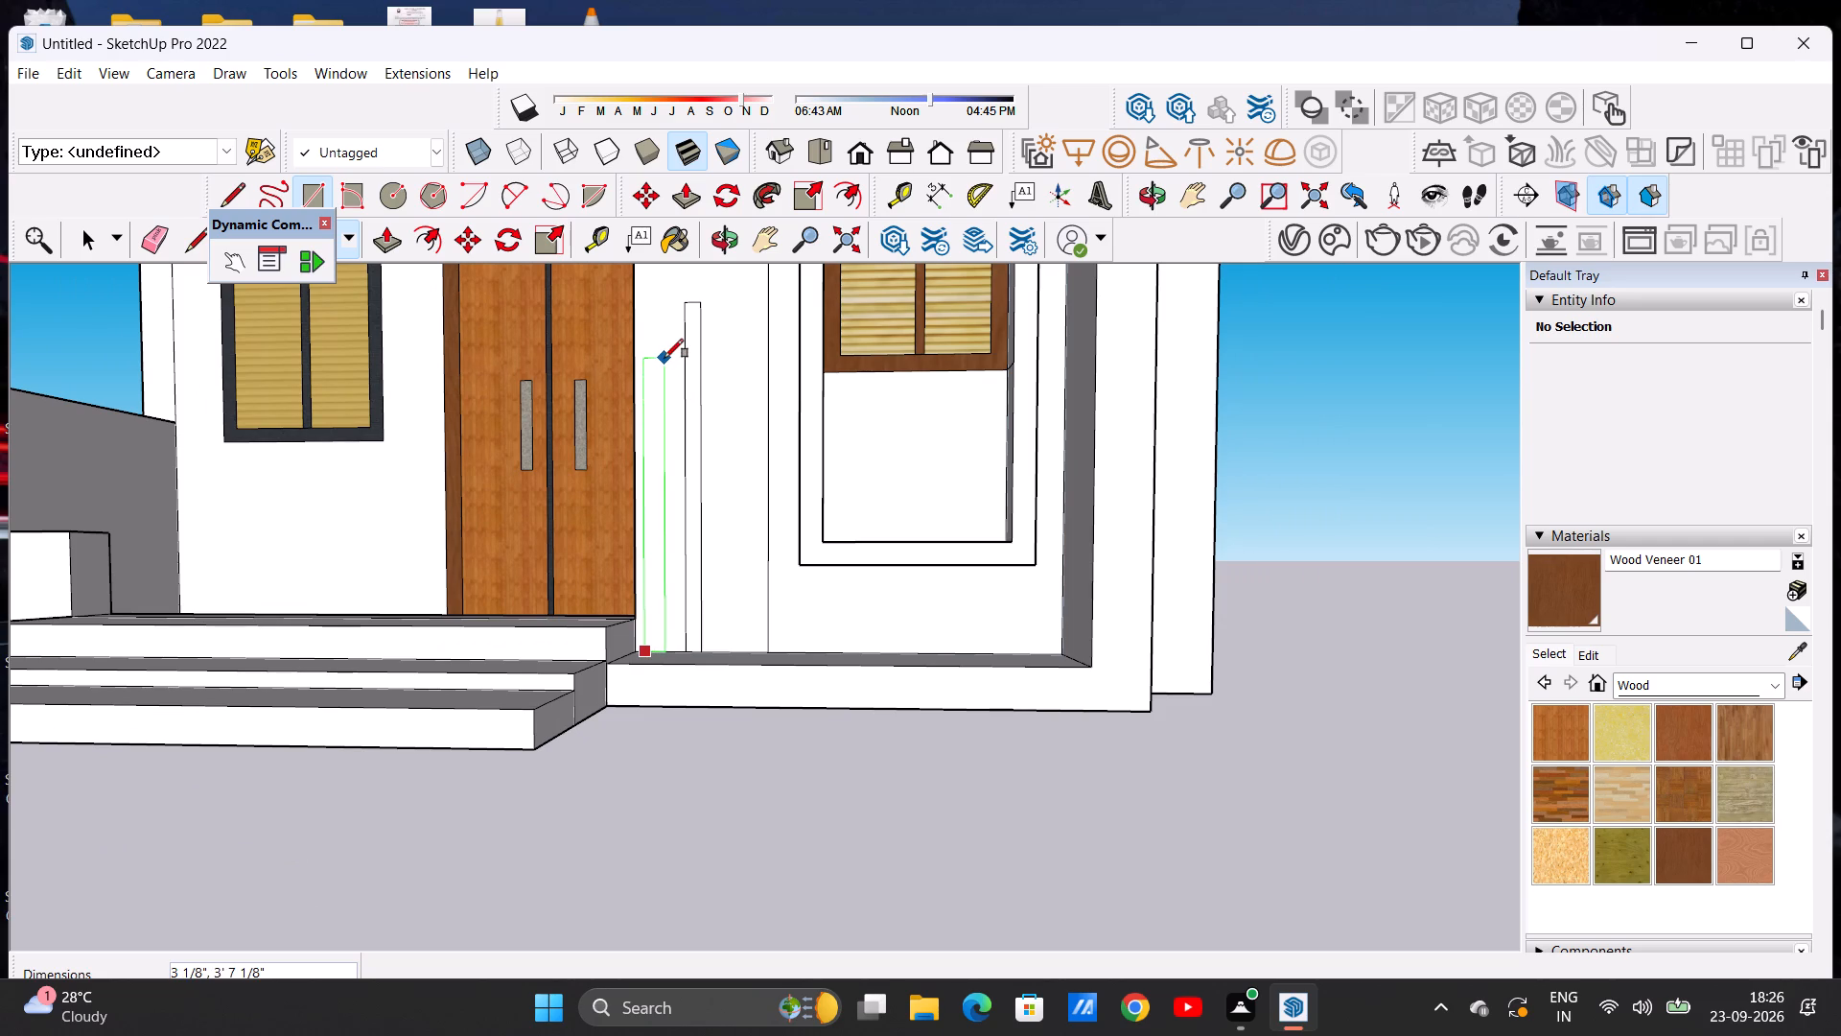
{"action": "left_click", "coordinate": [664, 358]}
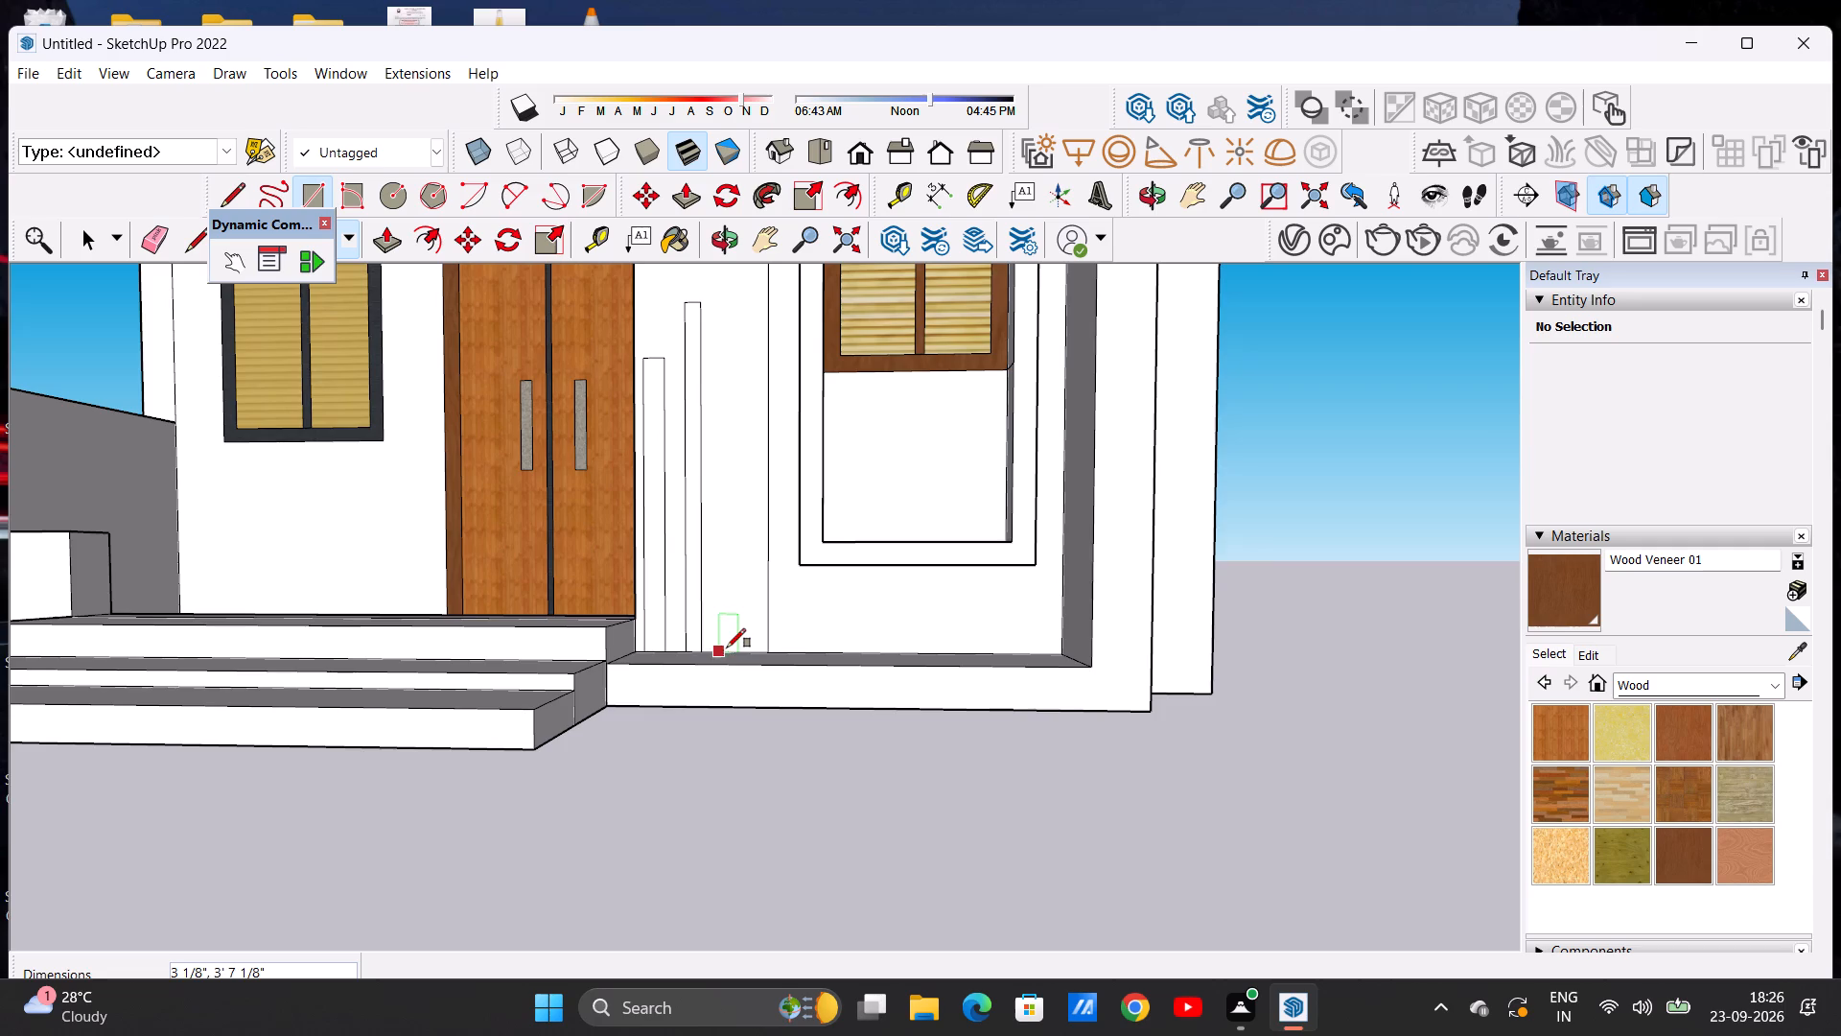
Draw a third upright rectangle about 3 3/8" wide and 3' high on the ledge, between the tallest strip and the vertical dividing line.
{"action": "scroll", "coordinate": [727, 647], "scroll_direction": "up", "scroll_amount": 8}
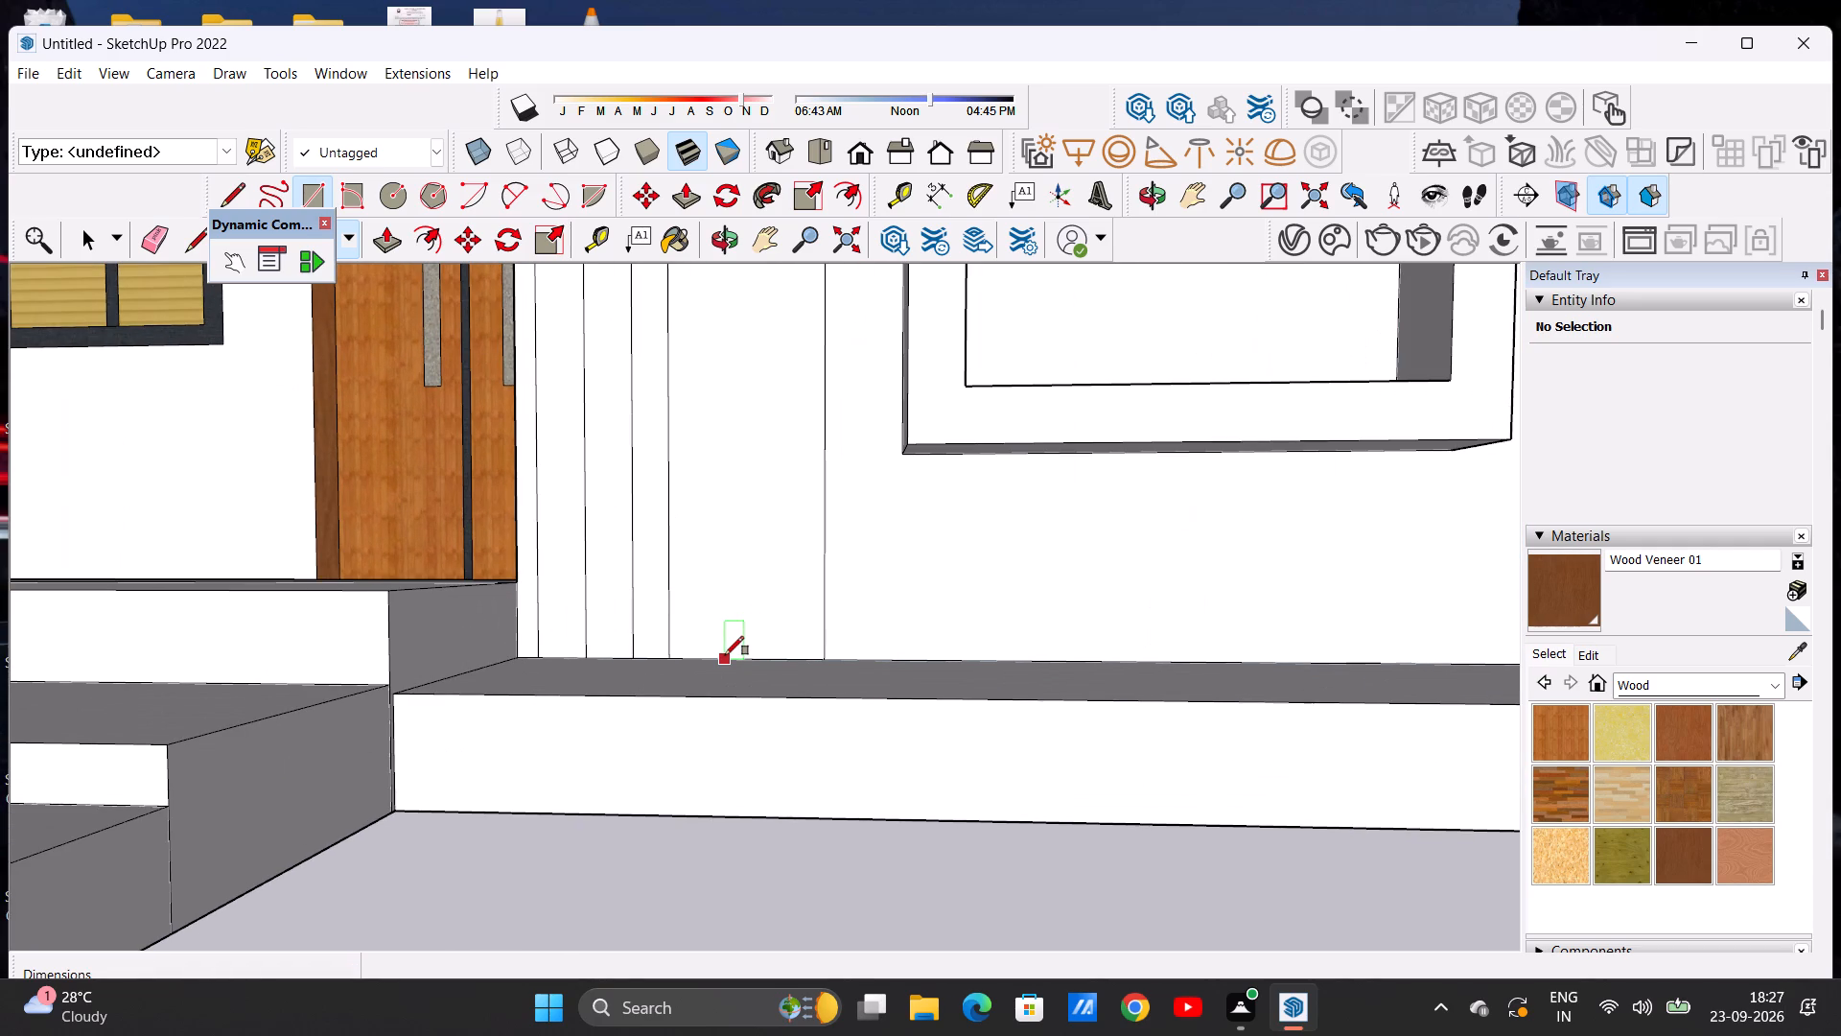
{"action": "left_click", "coordinate": [725, 655]}
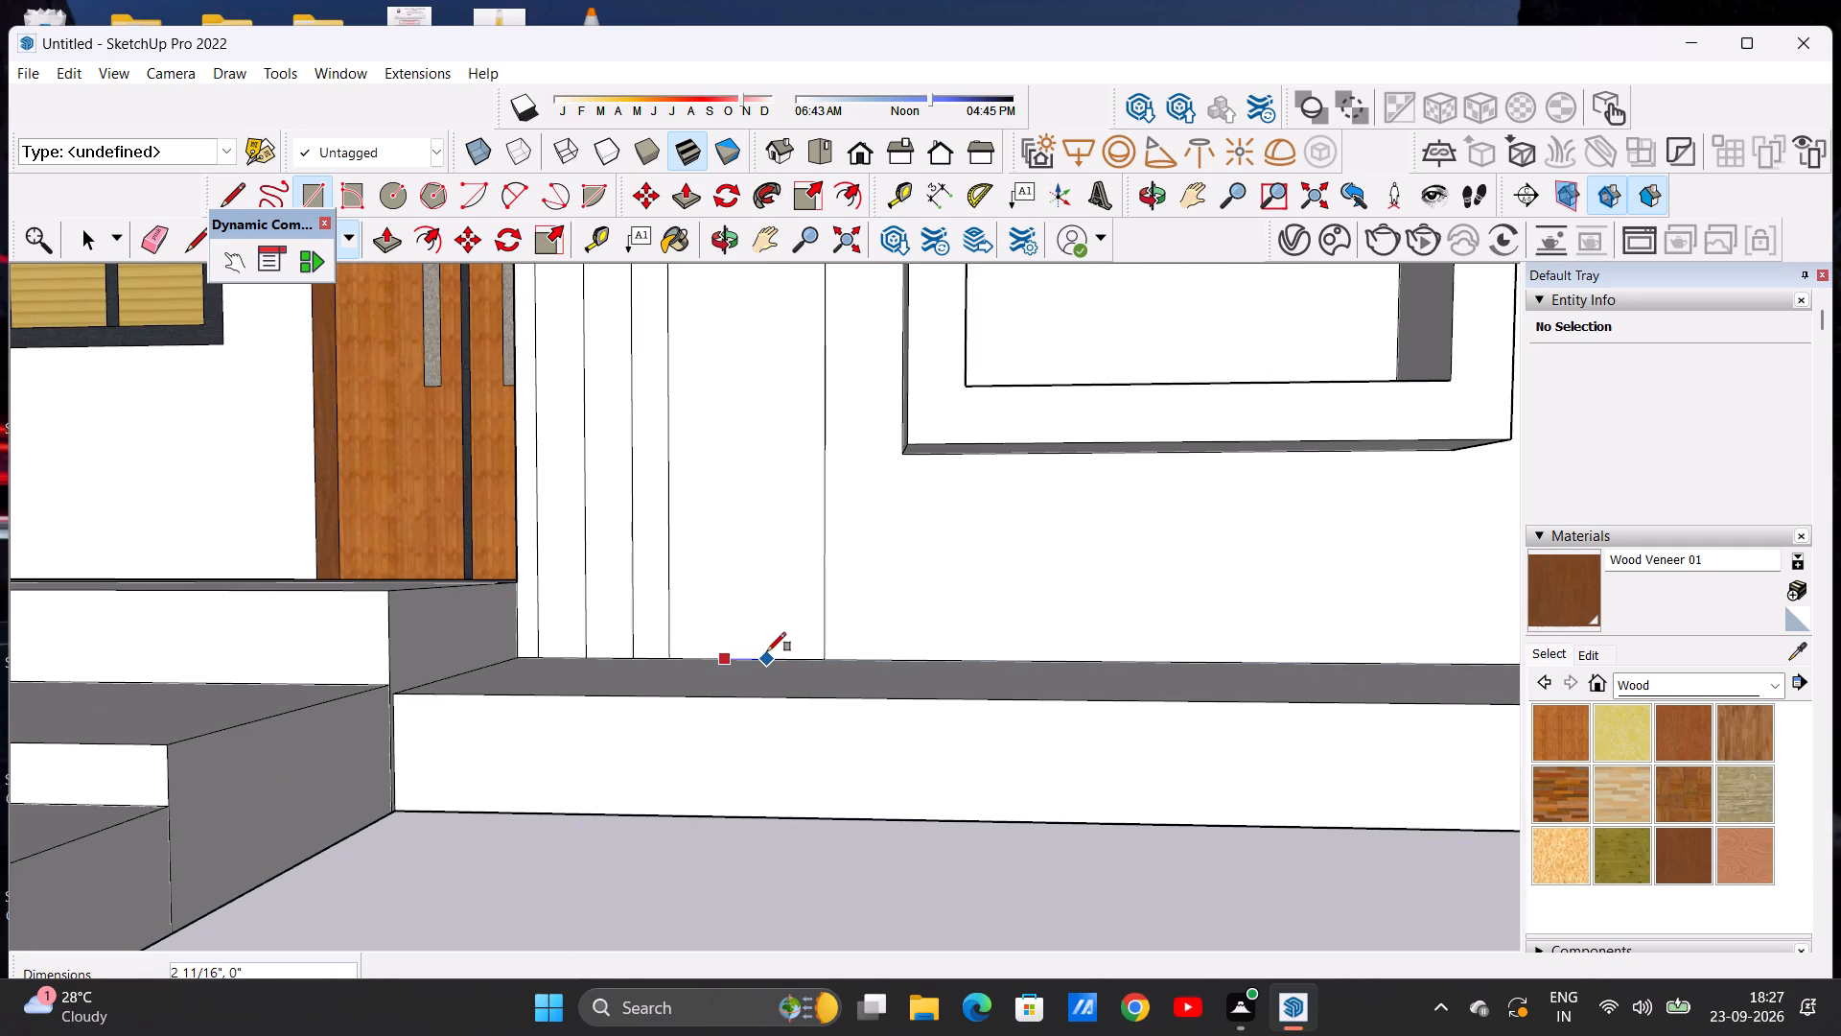
{"action": "left_click", "coordinate": [767, 651]}
{"action": "scroll", "coordinate": [765, 527], "scroll_direction": "down", "scroll_amount": 10}
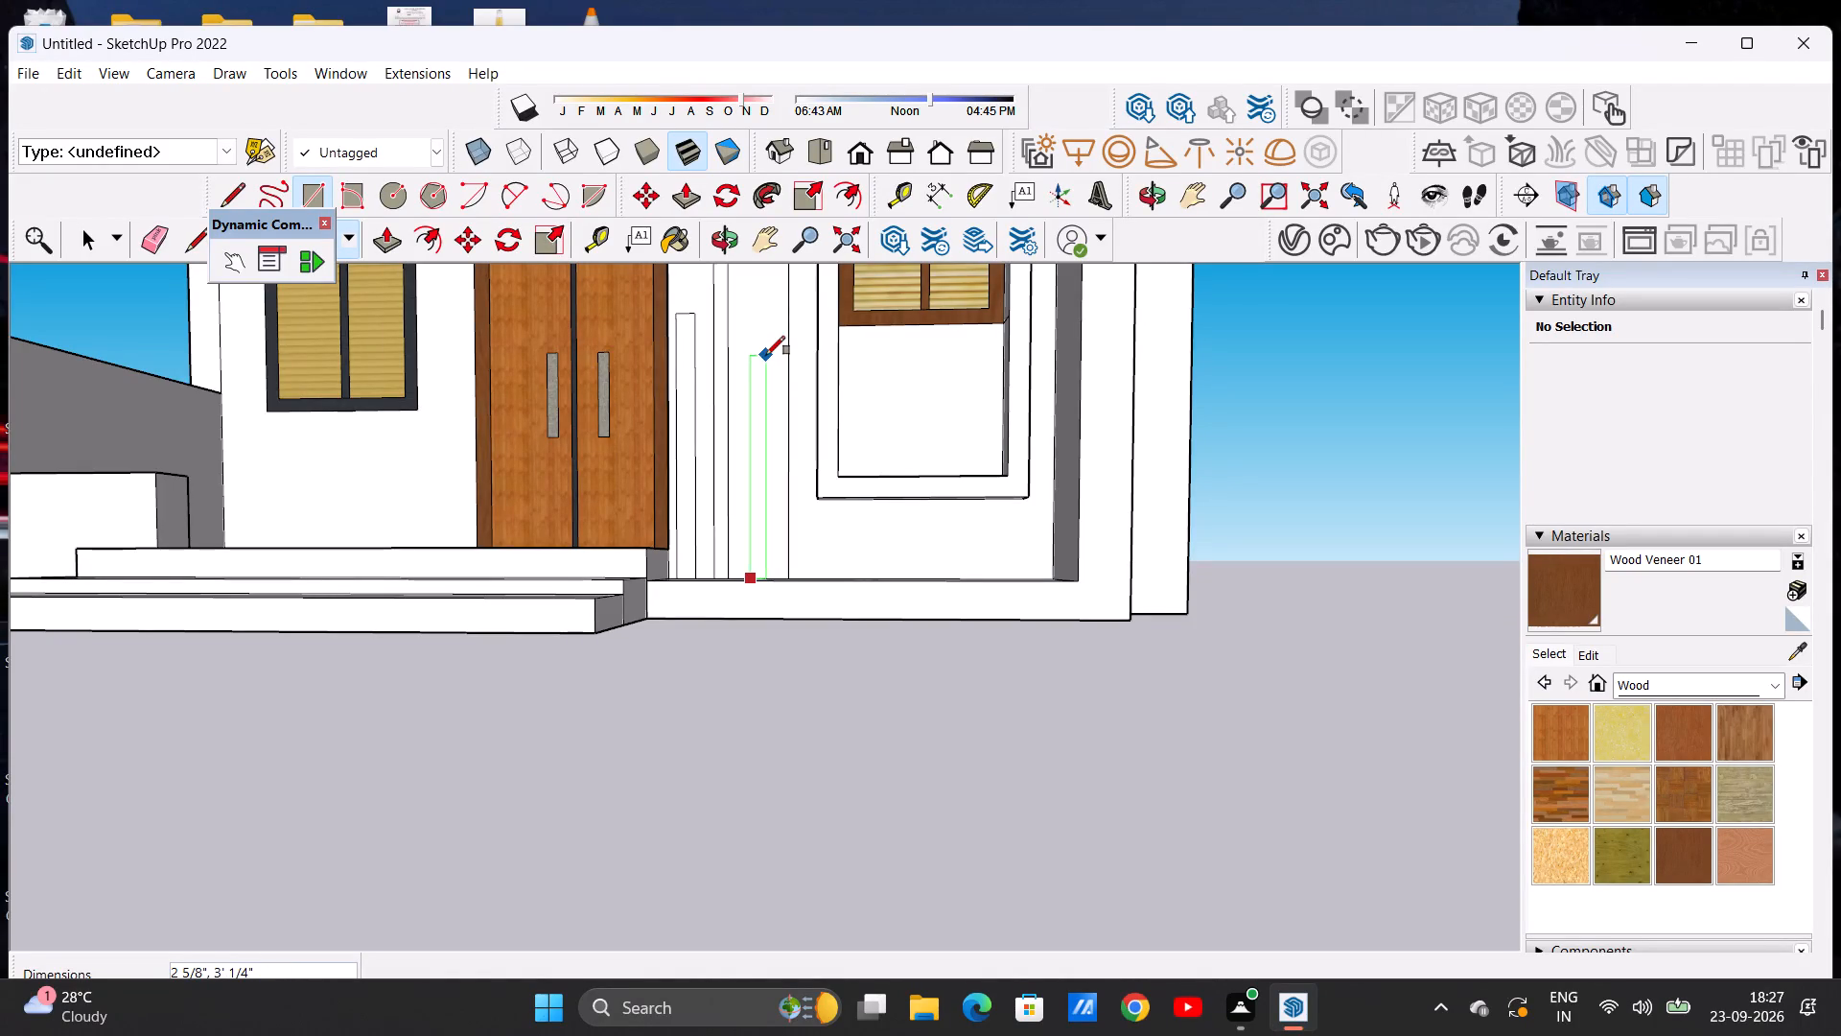
{"action": "left_click", "coordinate": [771, 351]}
{"action": "key", "text": "space"}
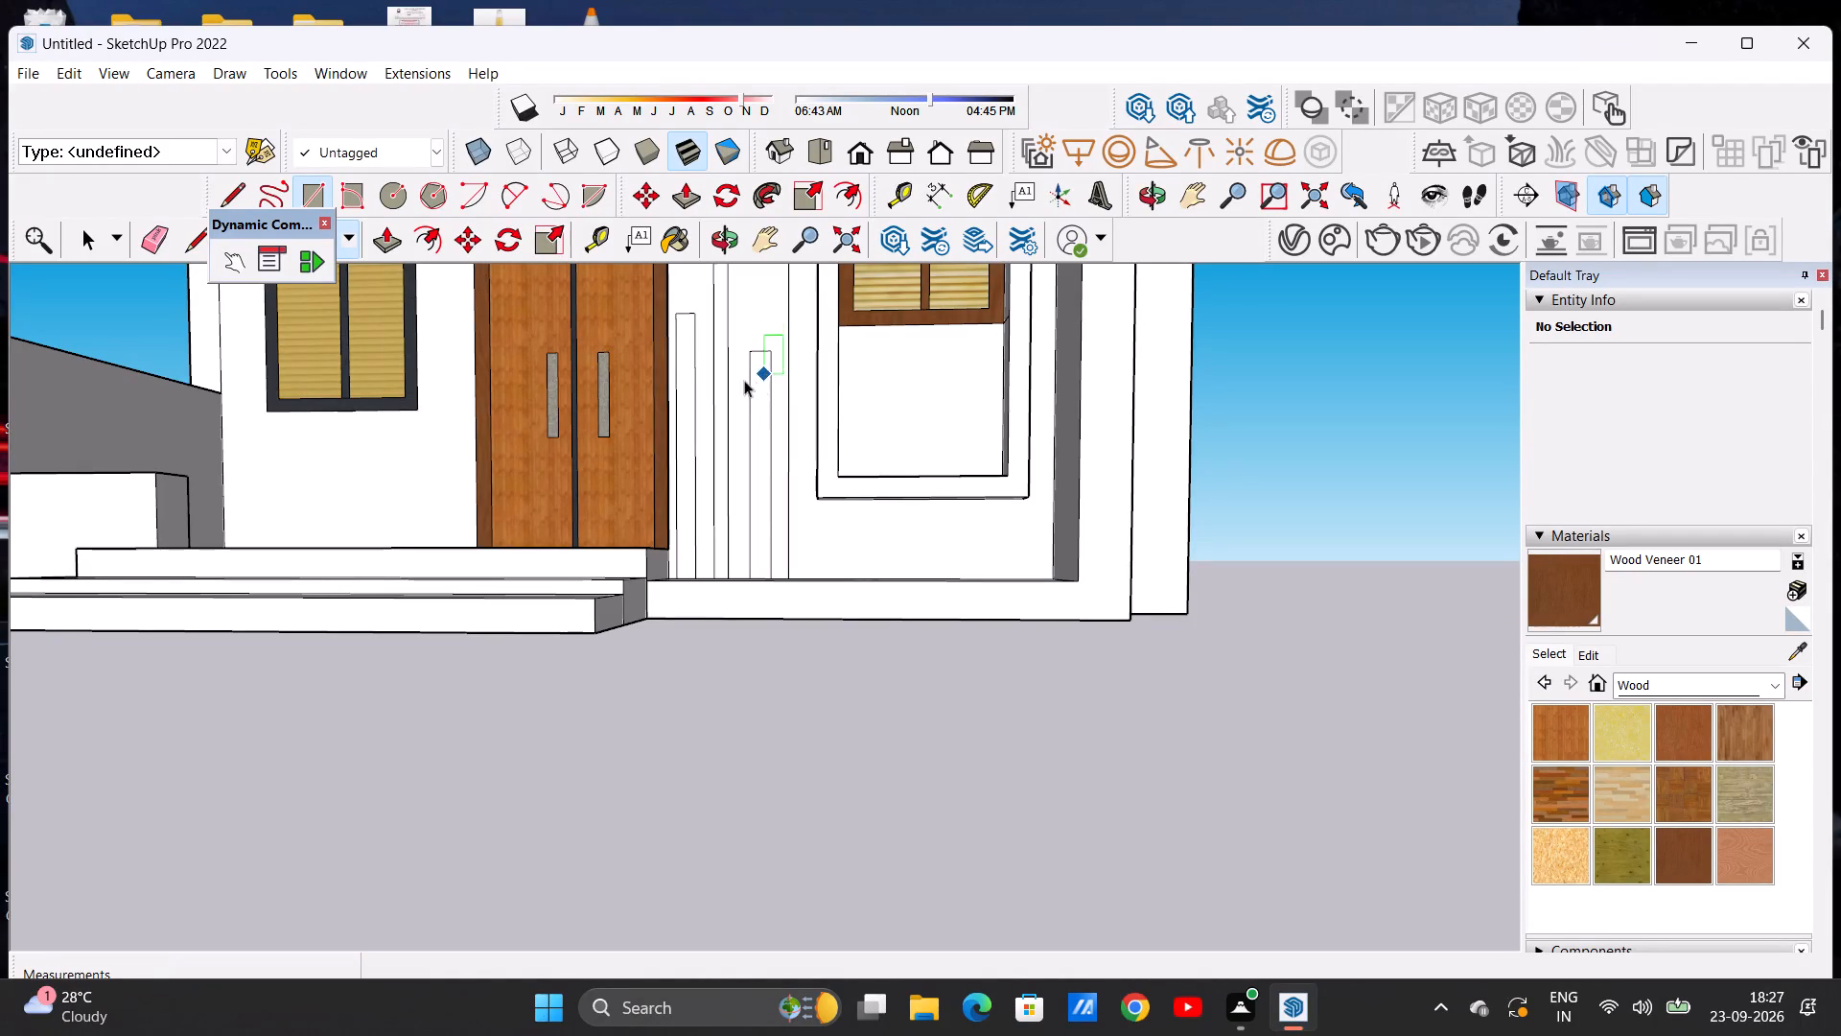
Shorten the third strip from below by drawing a line across it above the ledge and erasing the two side edges beneath.
{"action": "left_click", "coordinate": [238, 186]}
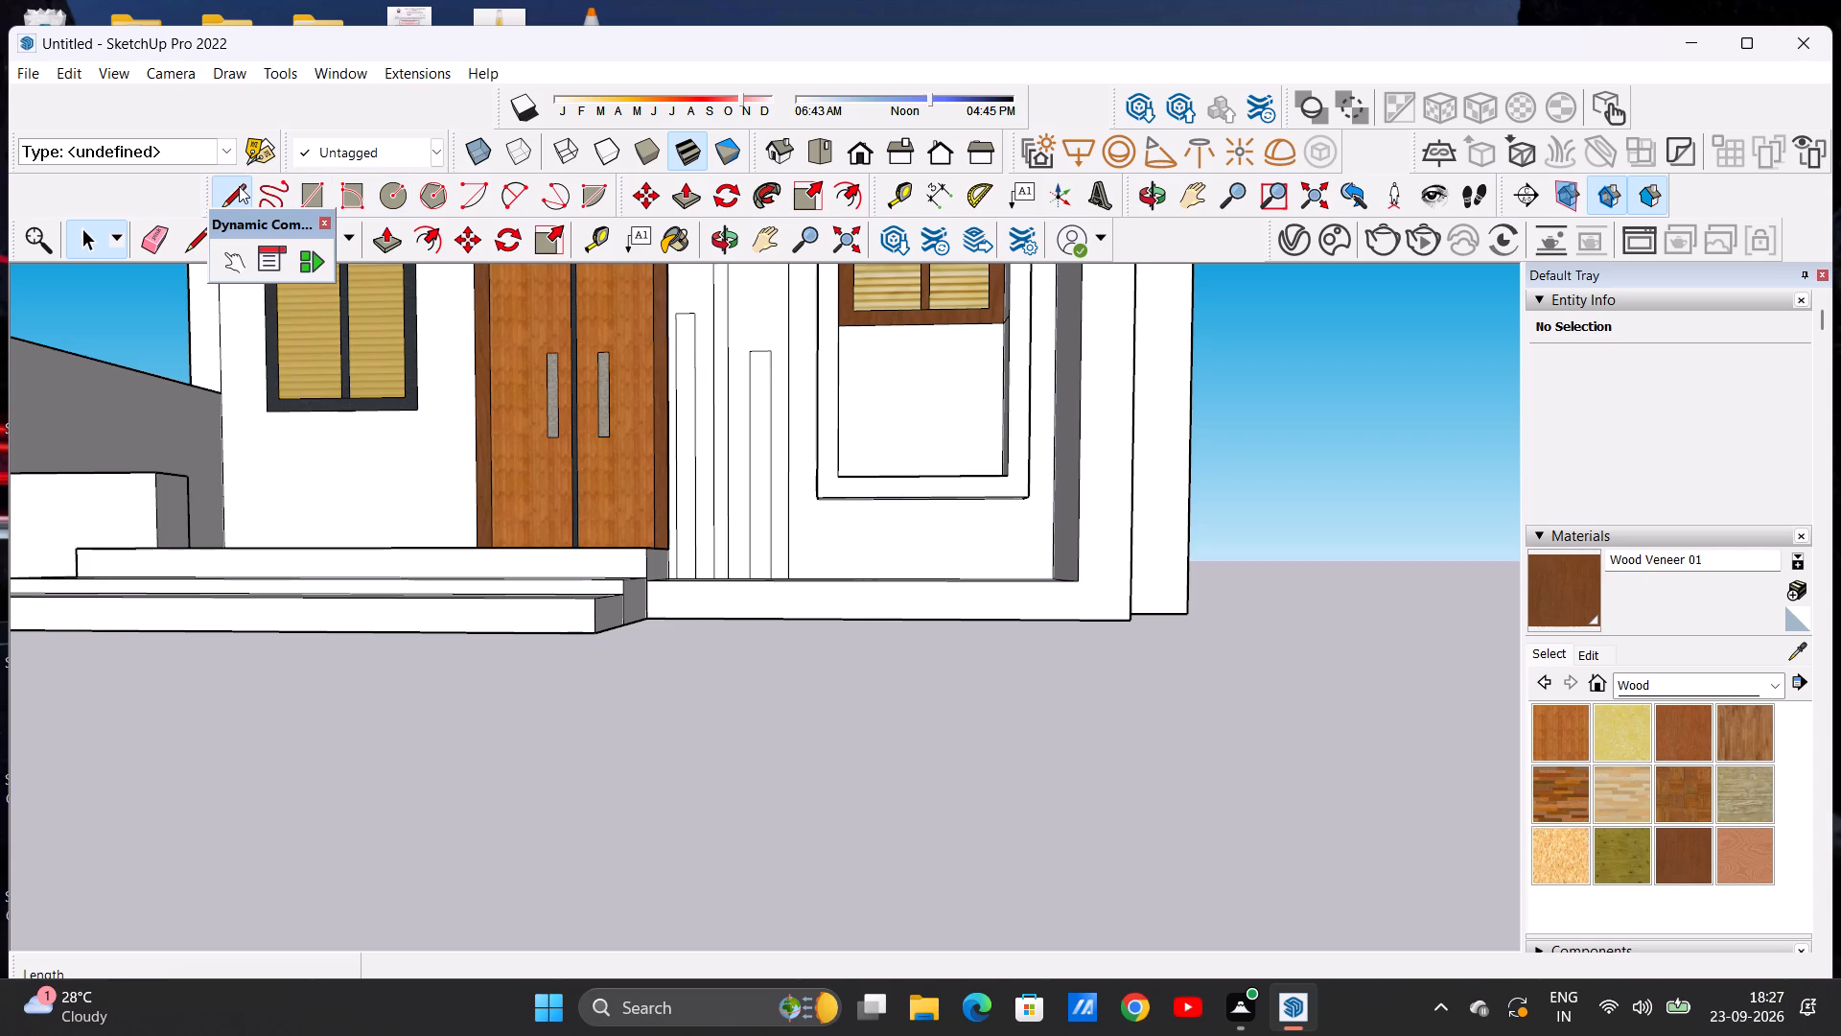
{"action": "scroll", "coordinate": [797, 592], "scroll_direction": "up", "scroll_amount": 5}
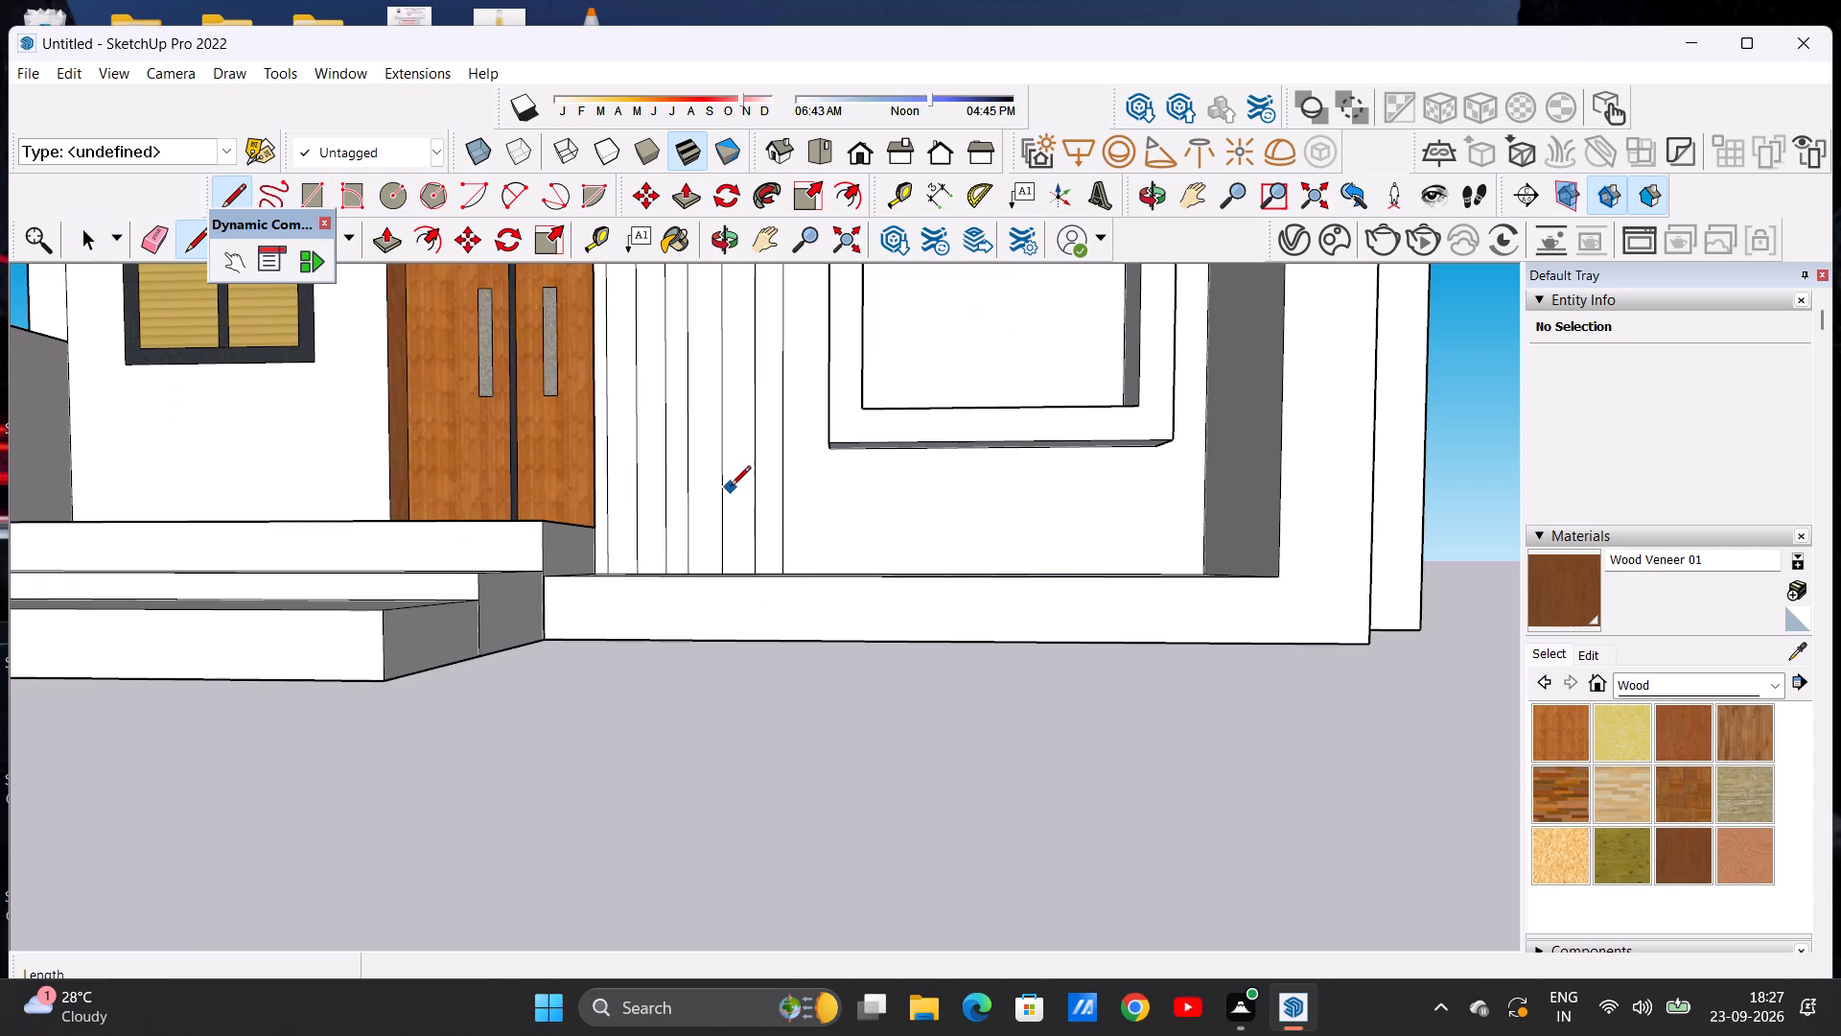
{"action": "left_click", "coordinate": [729, 487]}
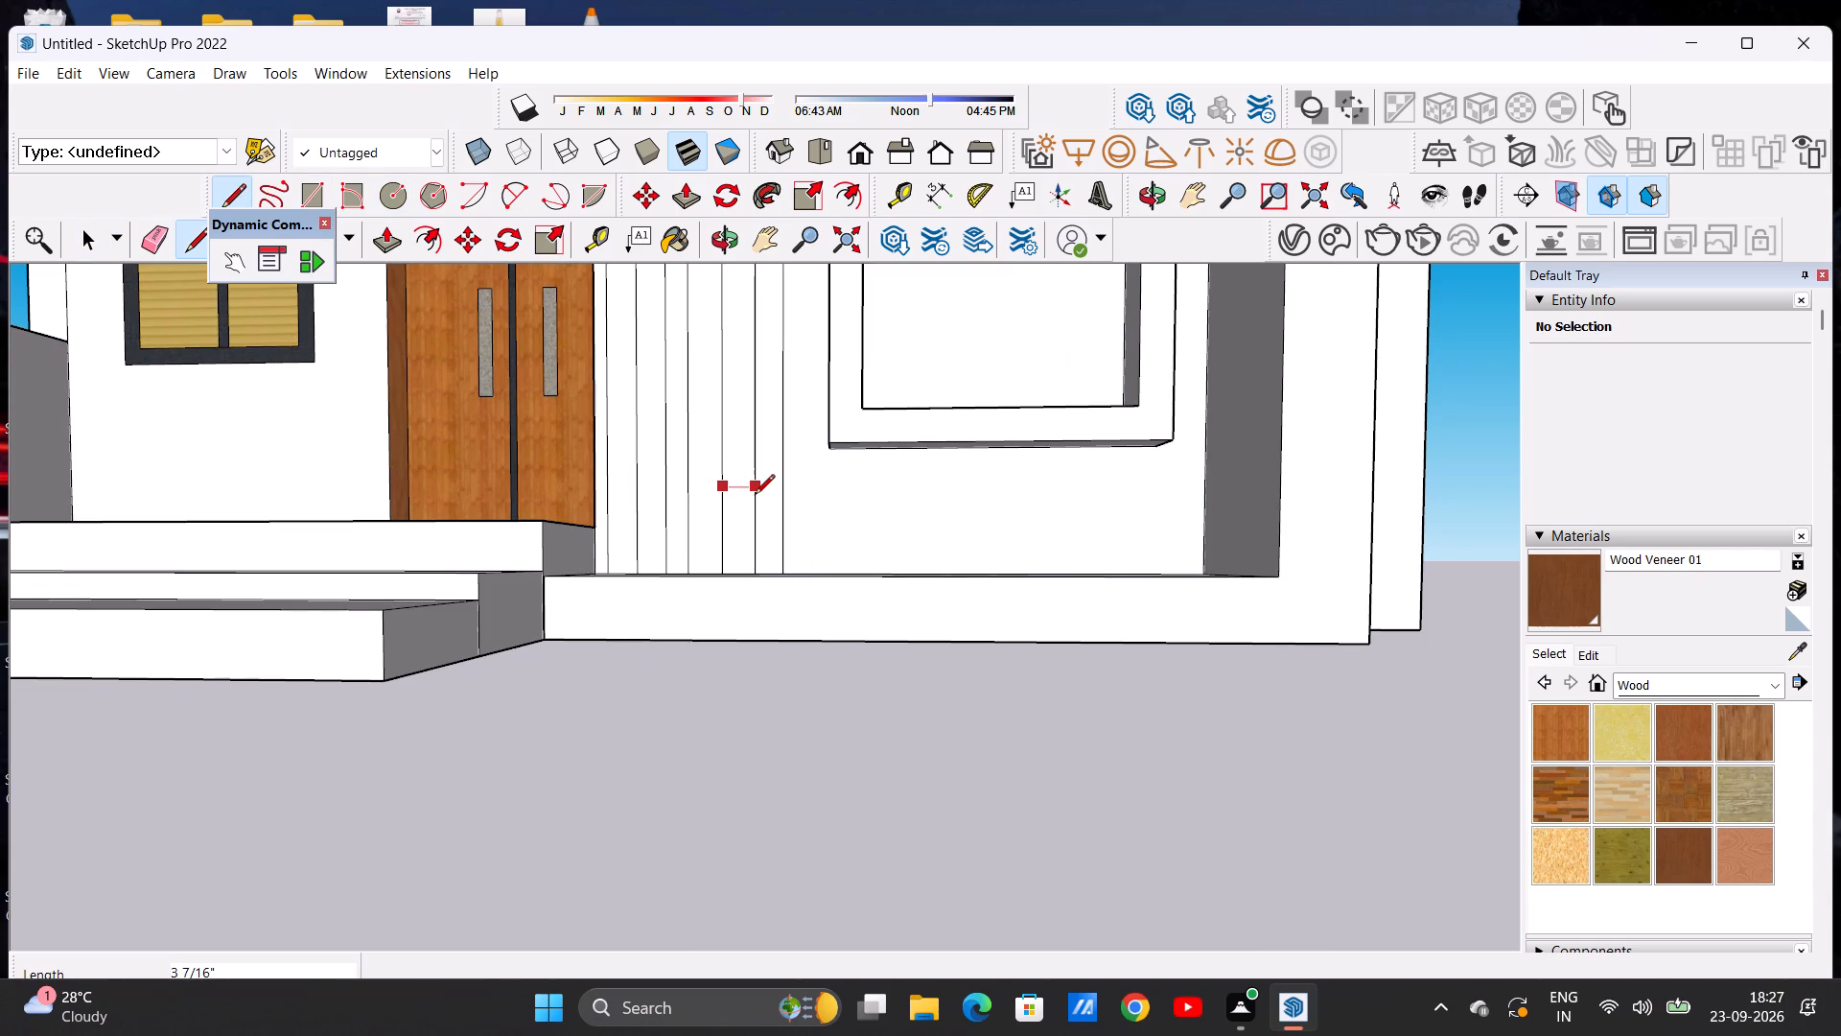
{"action": "left_click", "coordinate": [755, 496]}
{"action": "left_click", "coordinate": [152, 234]}
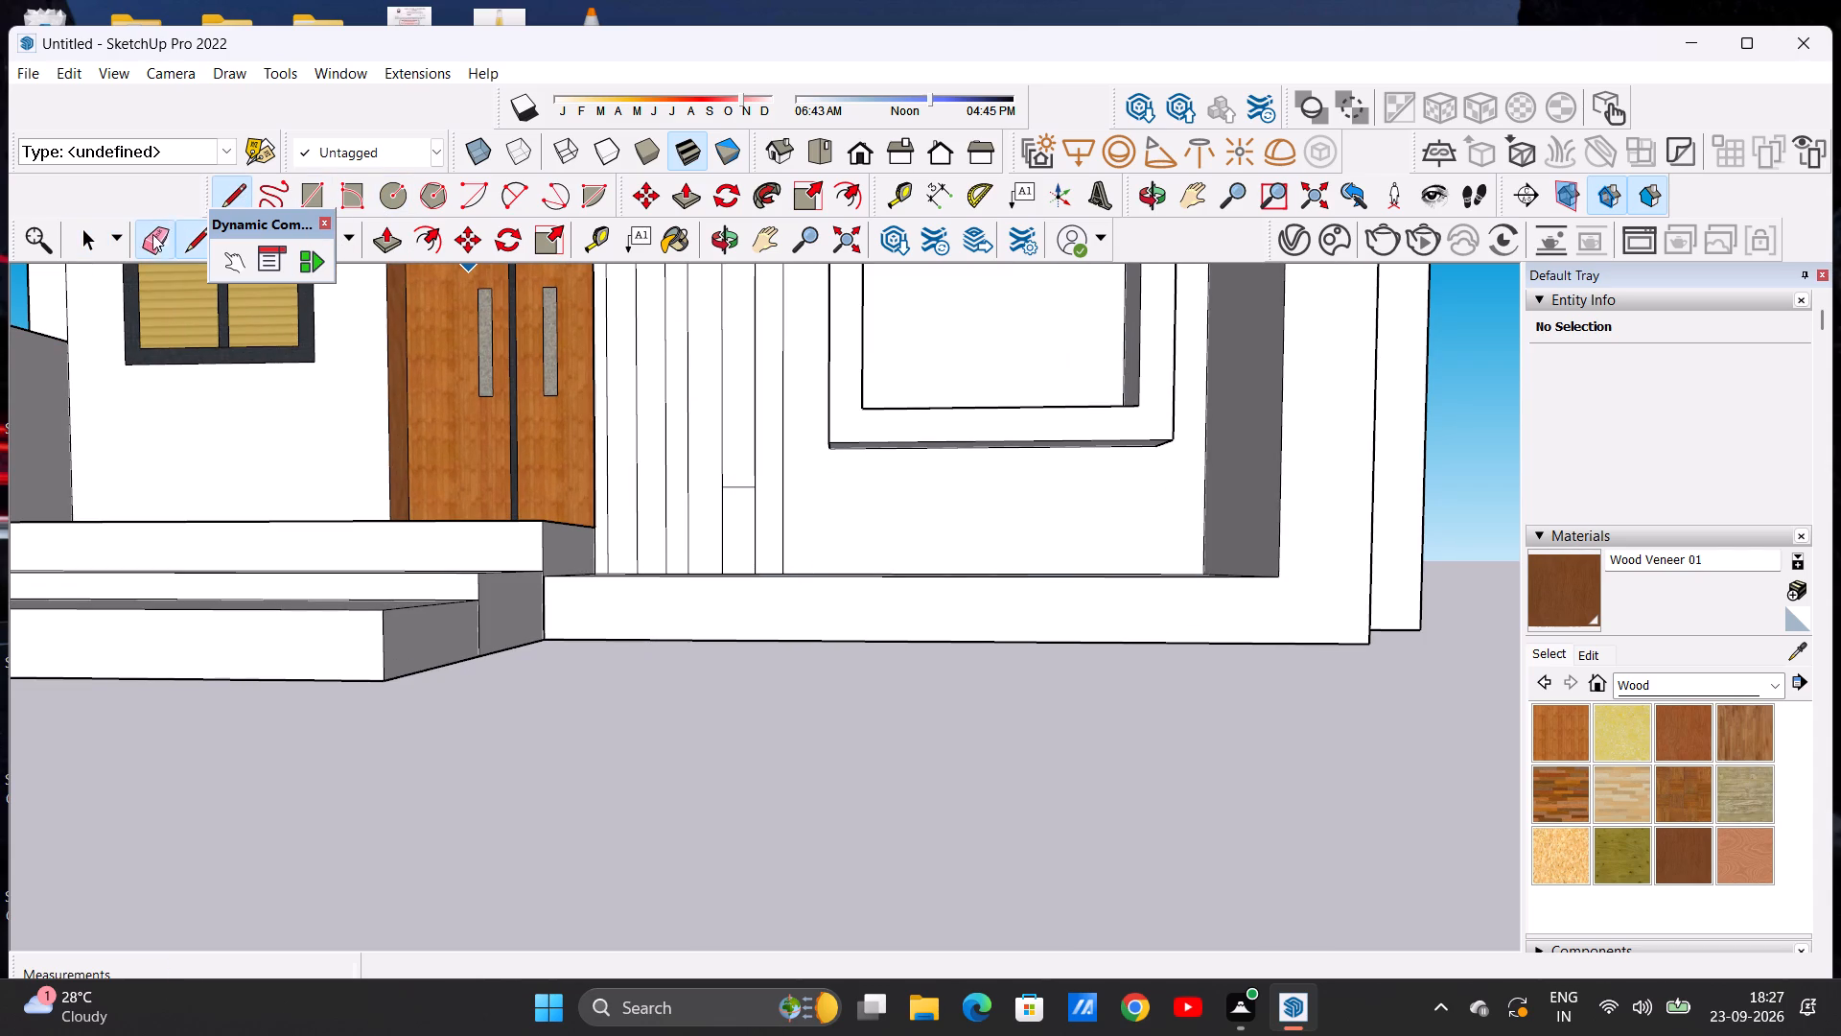
{"action": "left_click_drag", "start_coordinate": [718, 528], "coordinate": [750, 530]}
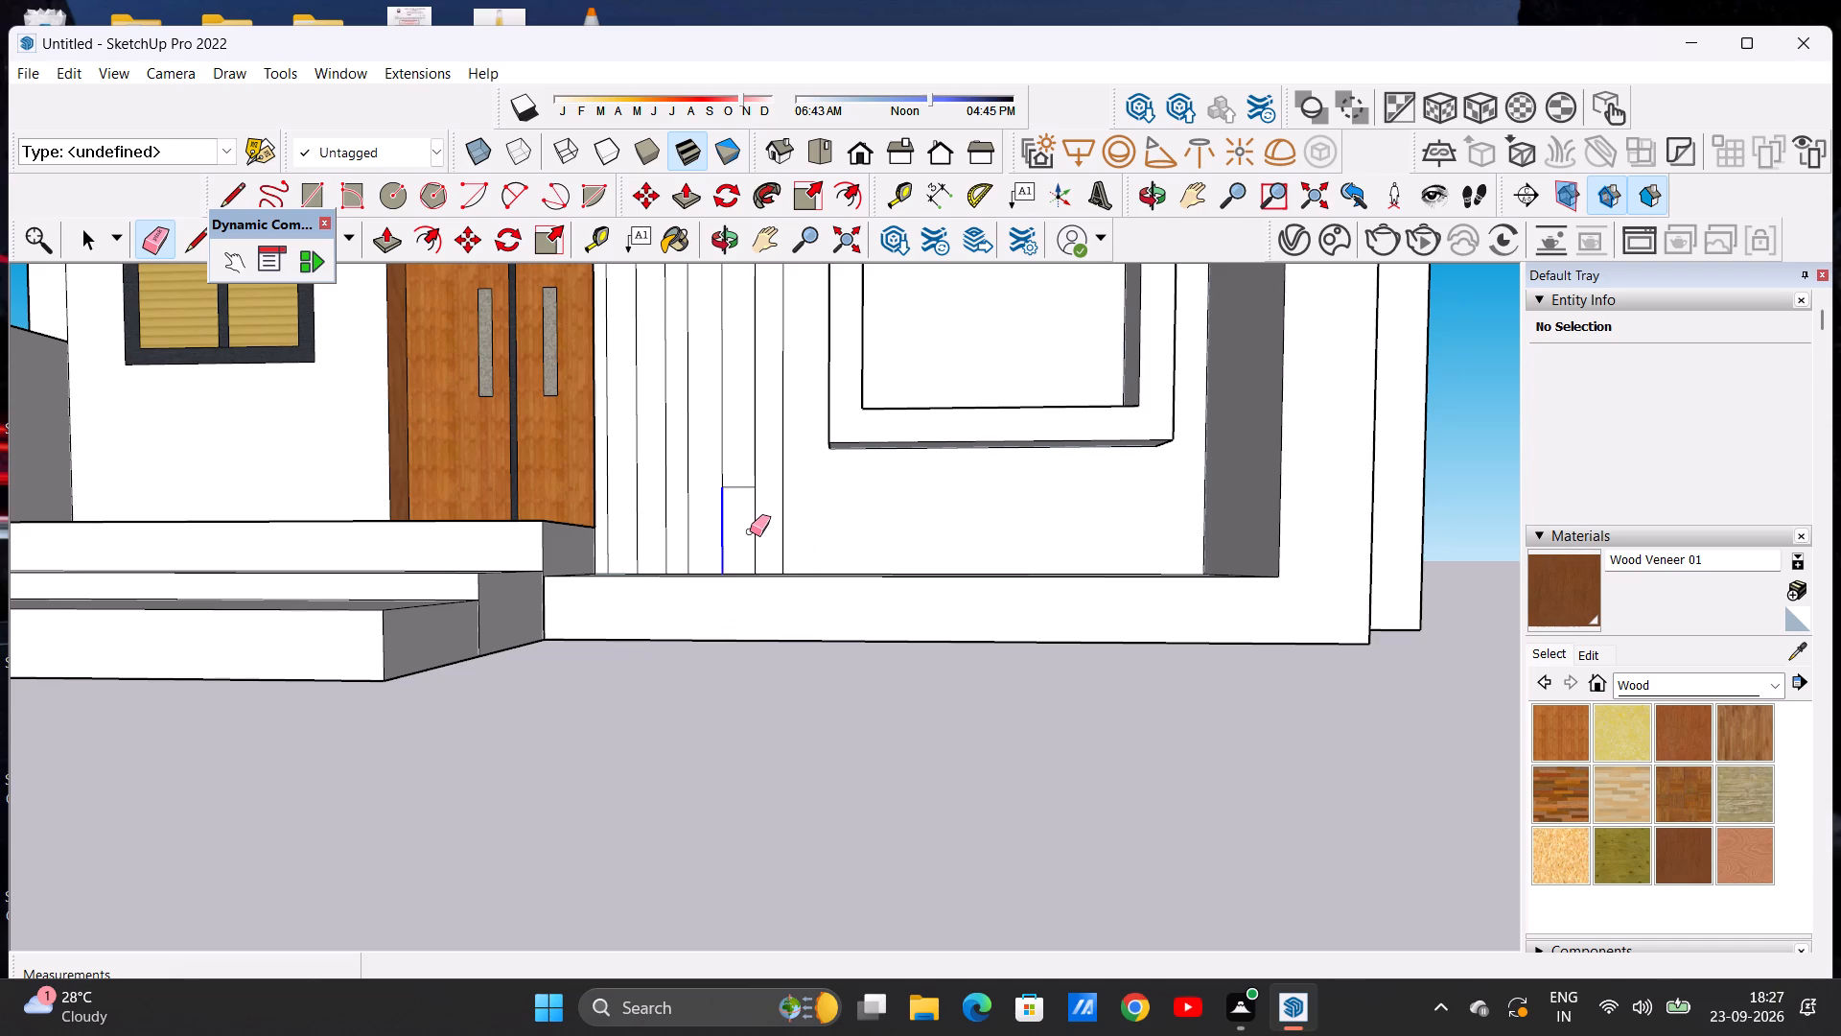
{"action": "left_click_drag", "start_coordinate": [750, 531], "coordinate": [765, 537]}
{"action": "scroll", "coordinate": [741, 553], "scroll_direction": "down", "scroll_amount": 9}
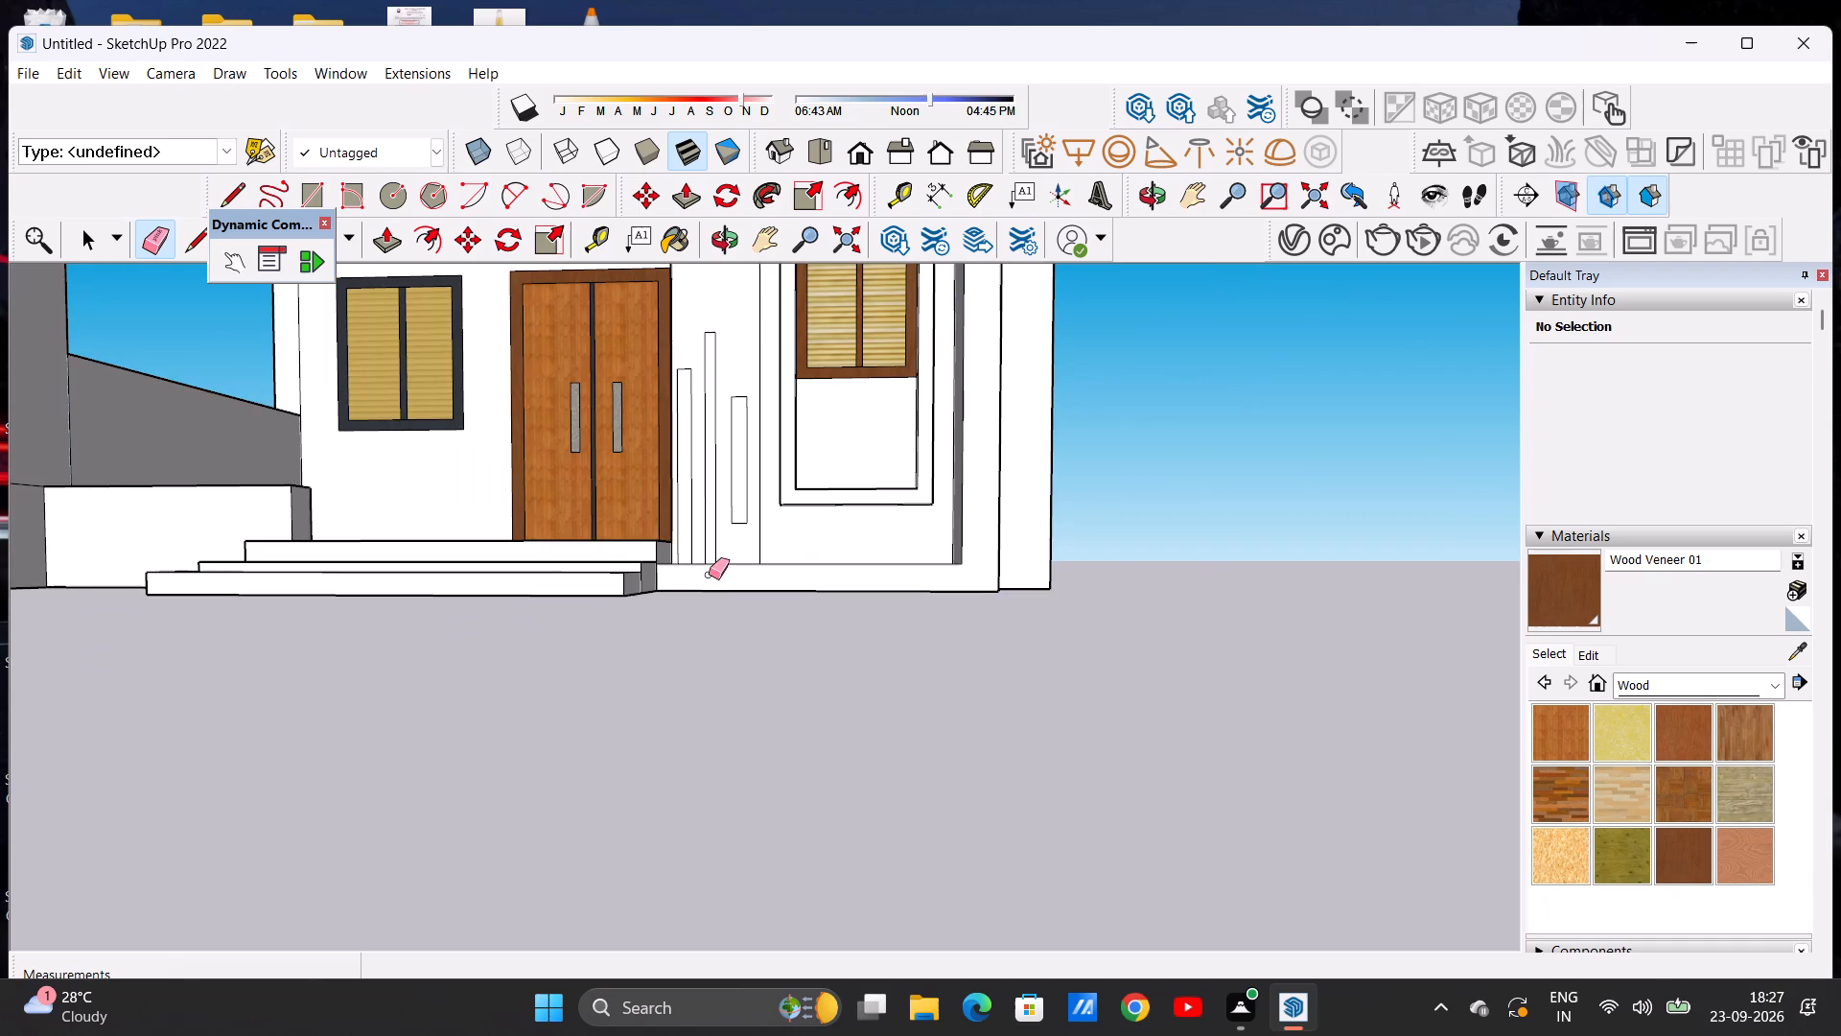
Delete the long side edge of the tallest middle strip that faces the window.
{"action": "scroll", "coordinate": [708, 552], "scroll_direction": "up", "scroll_amount": 15}
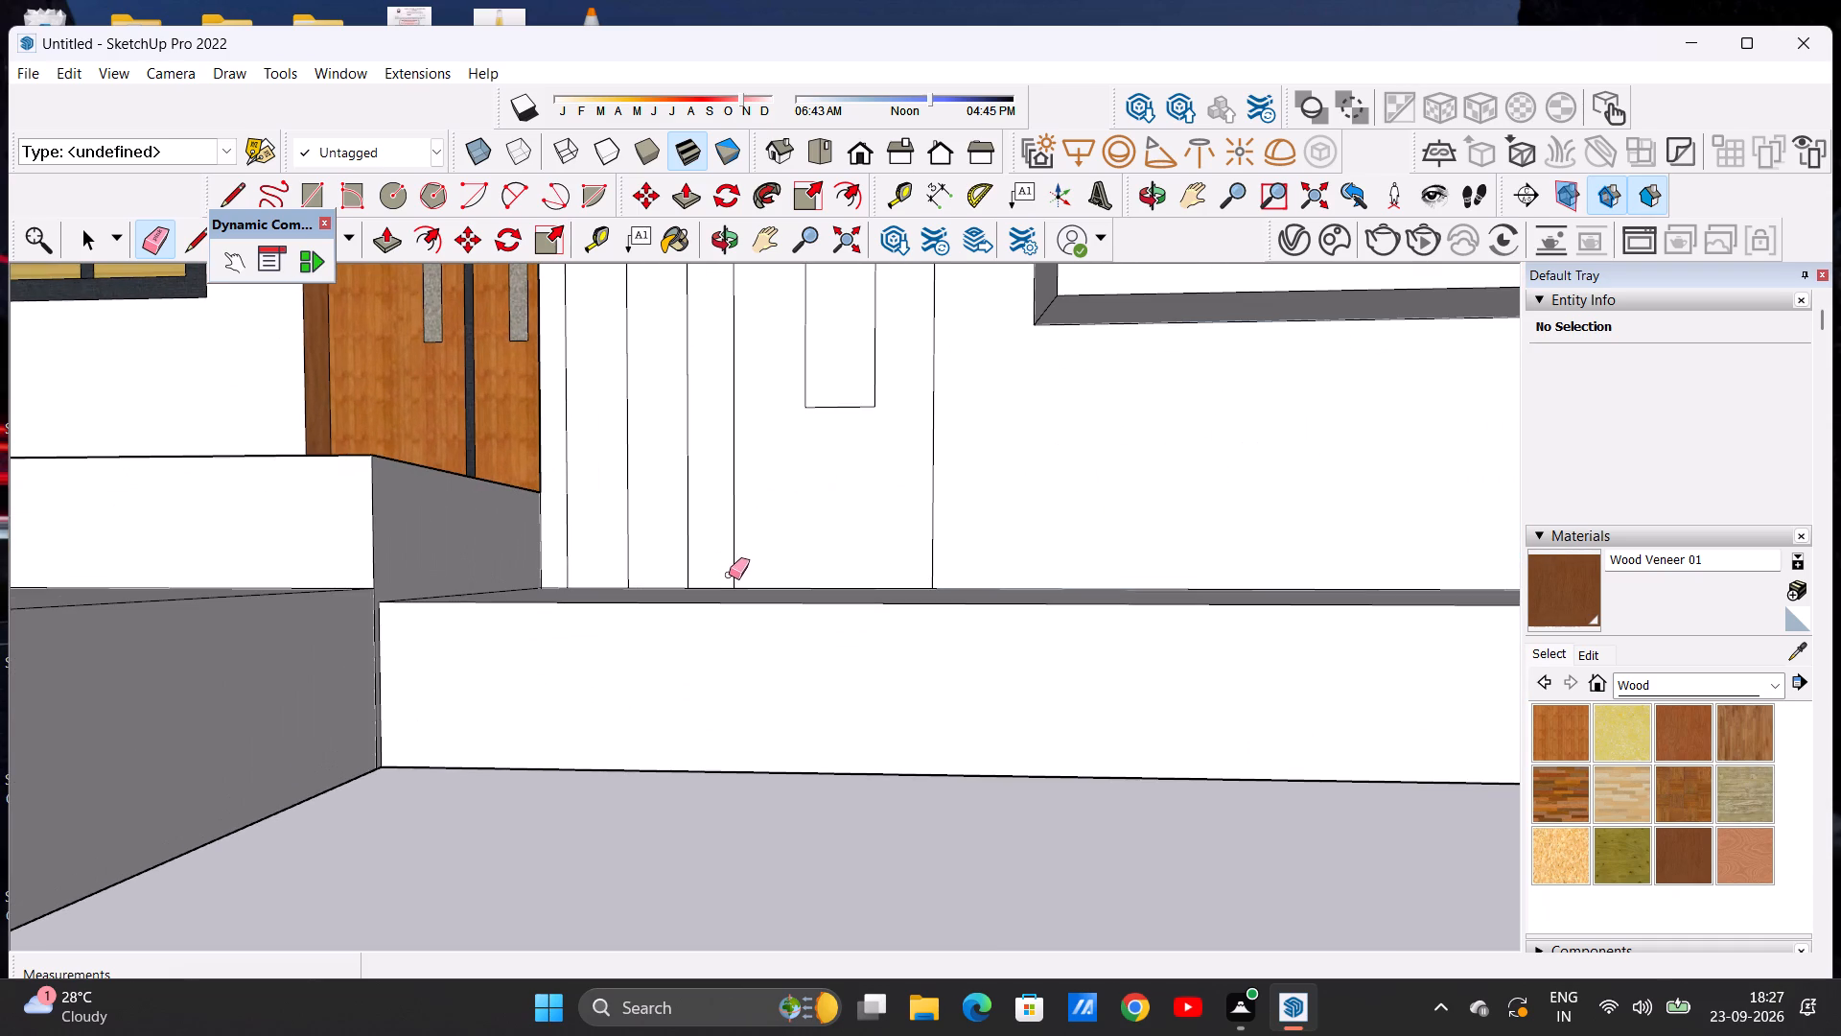
{"action": "scroll", "coordinate": [670, 494], "scroll_direction": "down", "scroll_amount": 6}
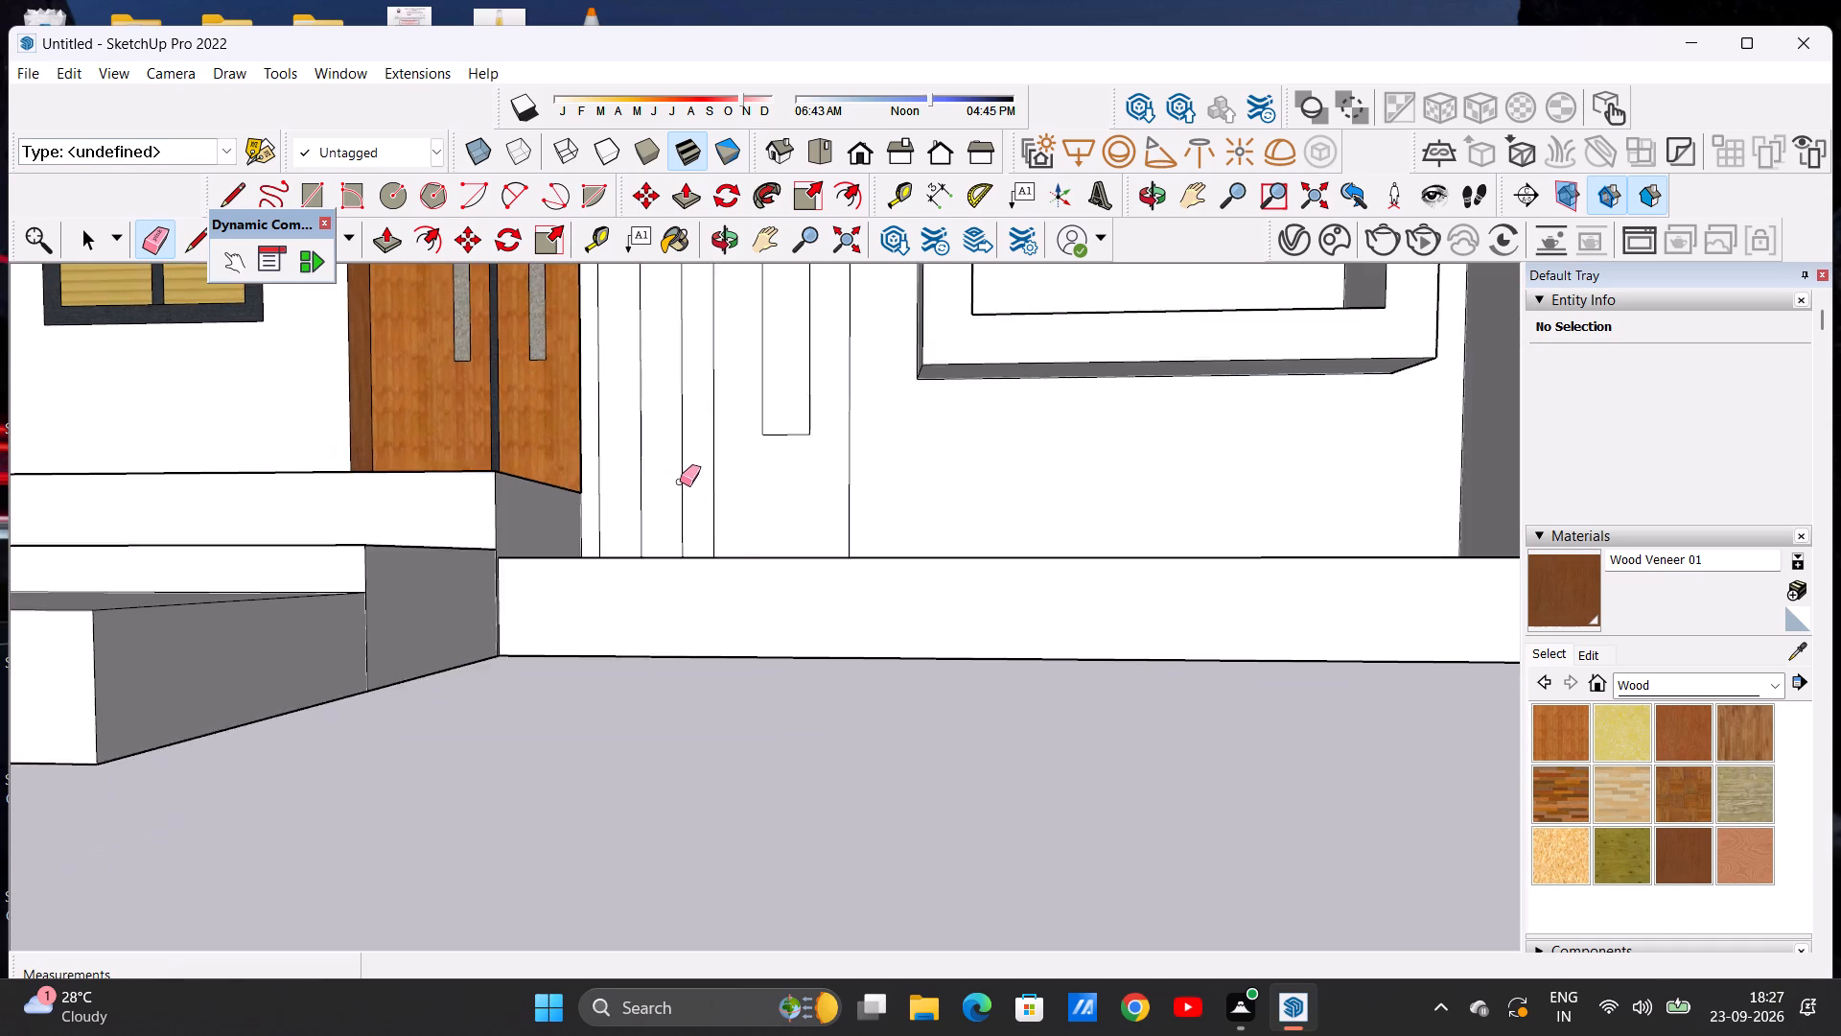
{"action": "scroll", "coordinate": [680, 482], "scroll_direction": "down", "scroll_amount": 13}
{"action": "scroll", "coordinate": [743, 382], "scroll_direction": "up", "scroll_amount": 5}
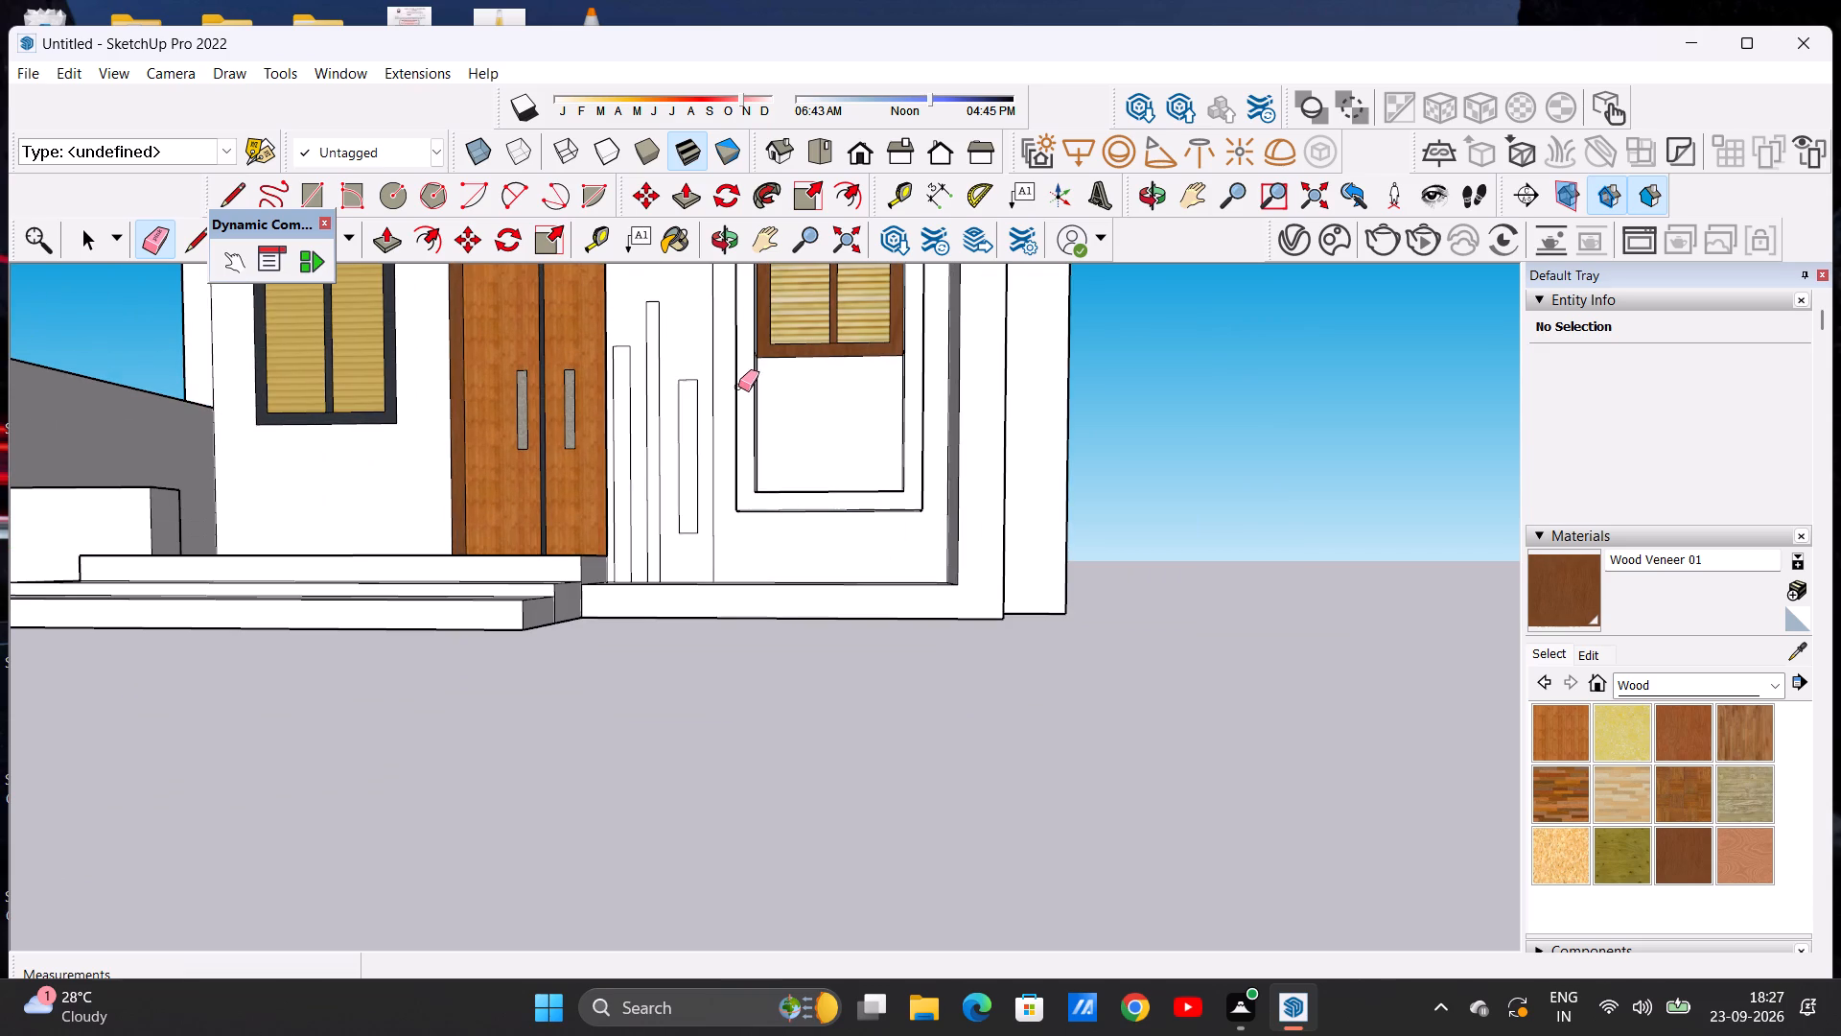
{"action": "key", "text": "space"}
{"action": "scroll", "coordinate": [683, 408], "scroll_direction": "up", "scroll_amount": 5}
{"action": "scroll", "coordinate": [681, 411], "scroll_direction": "down", "scroll_amount": 5}
{"action": "scroll", "coordinate": [664, 422], "scroll_direction": "up", "scroll_amount": 4}
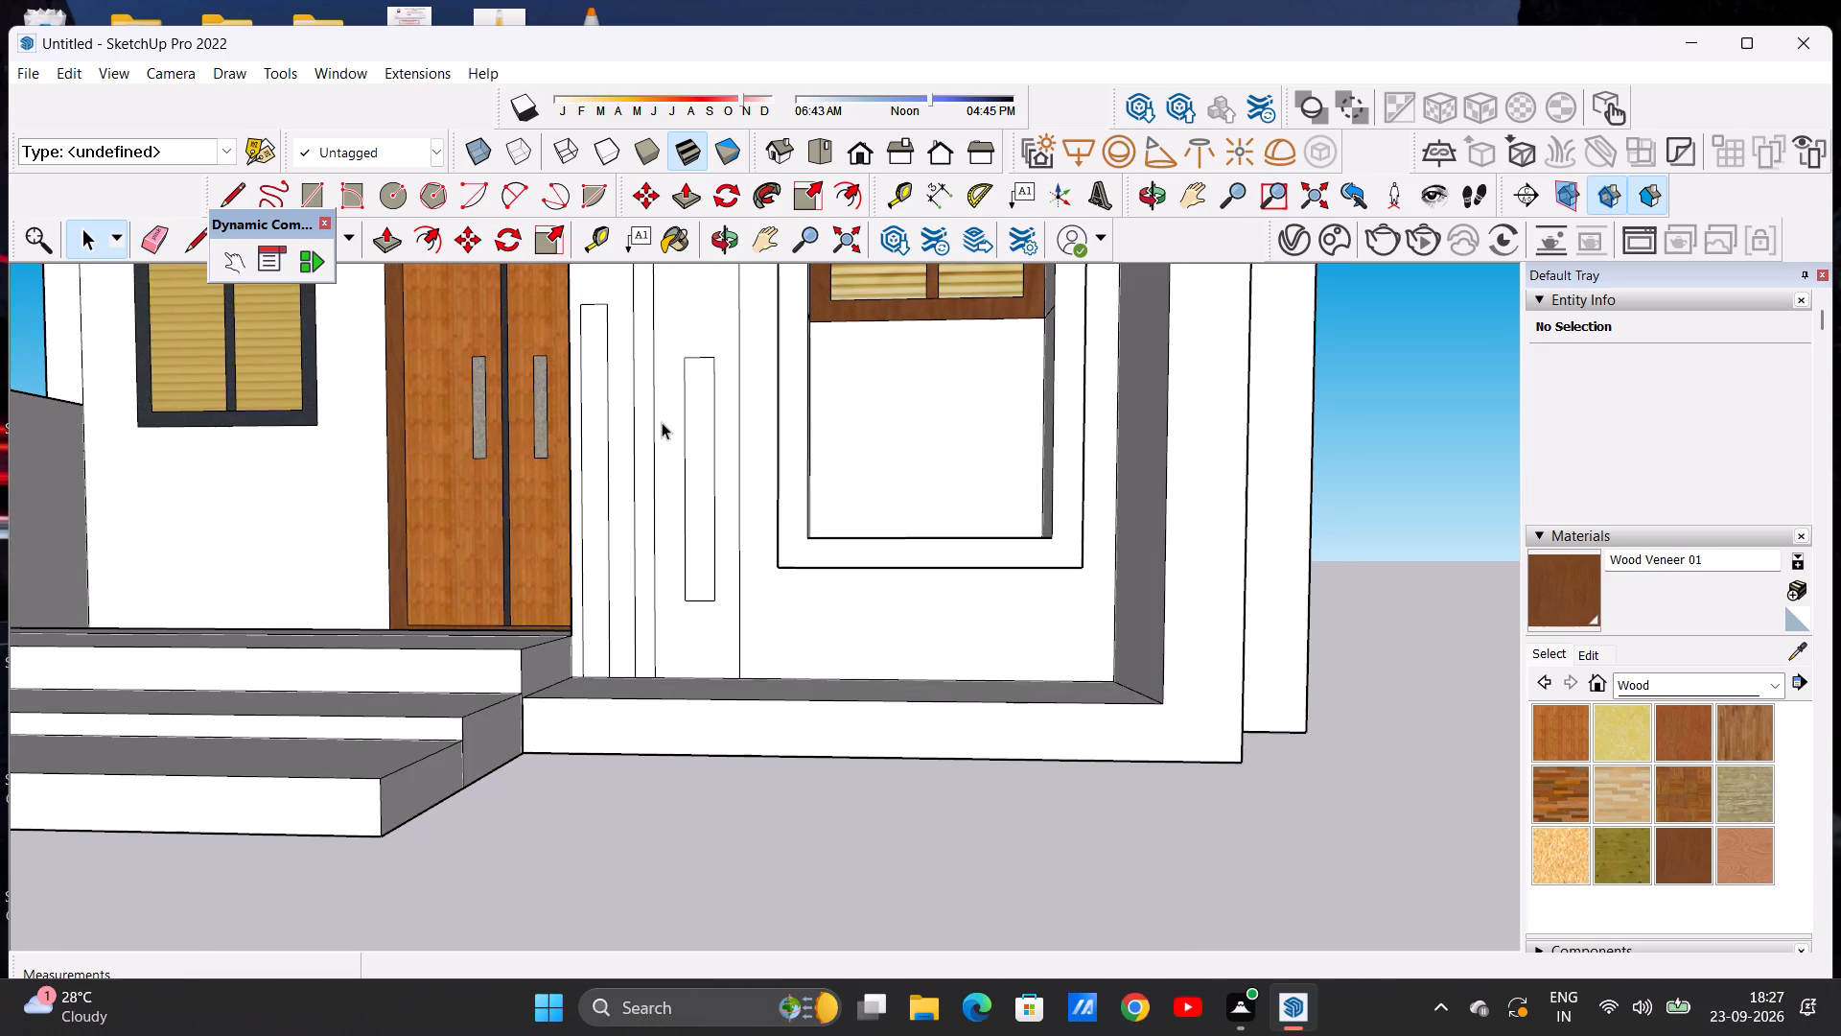
{"action": "left_click", "coordinate": [653, 433]}
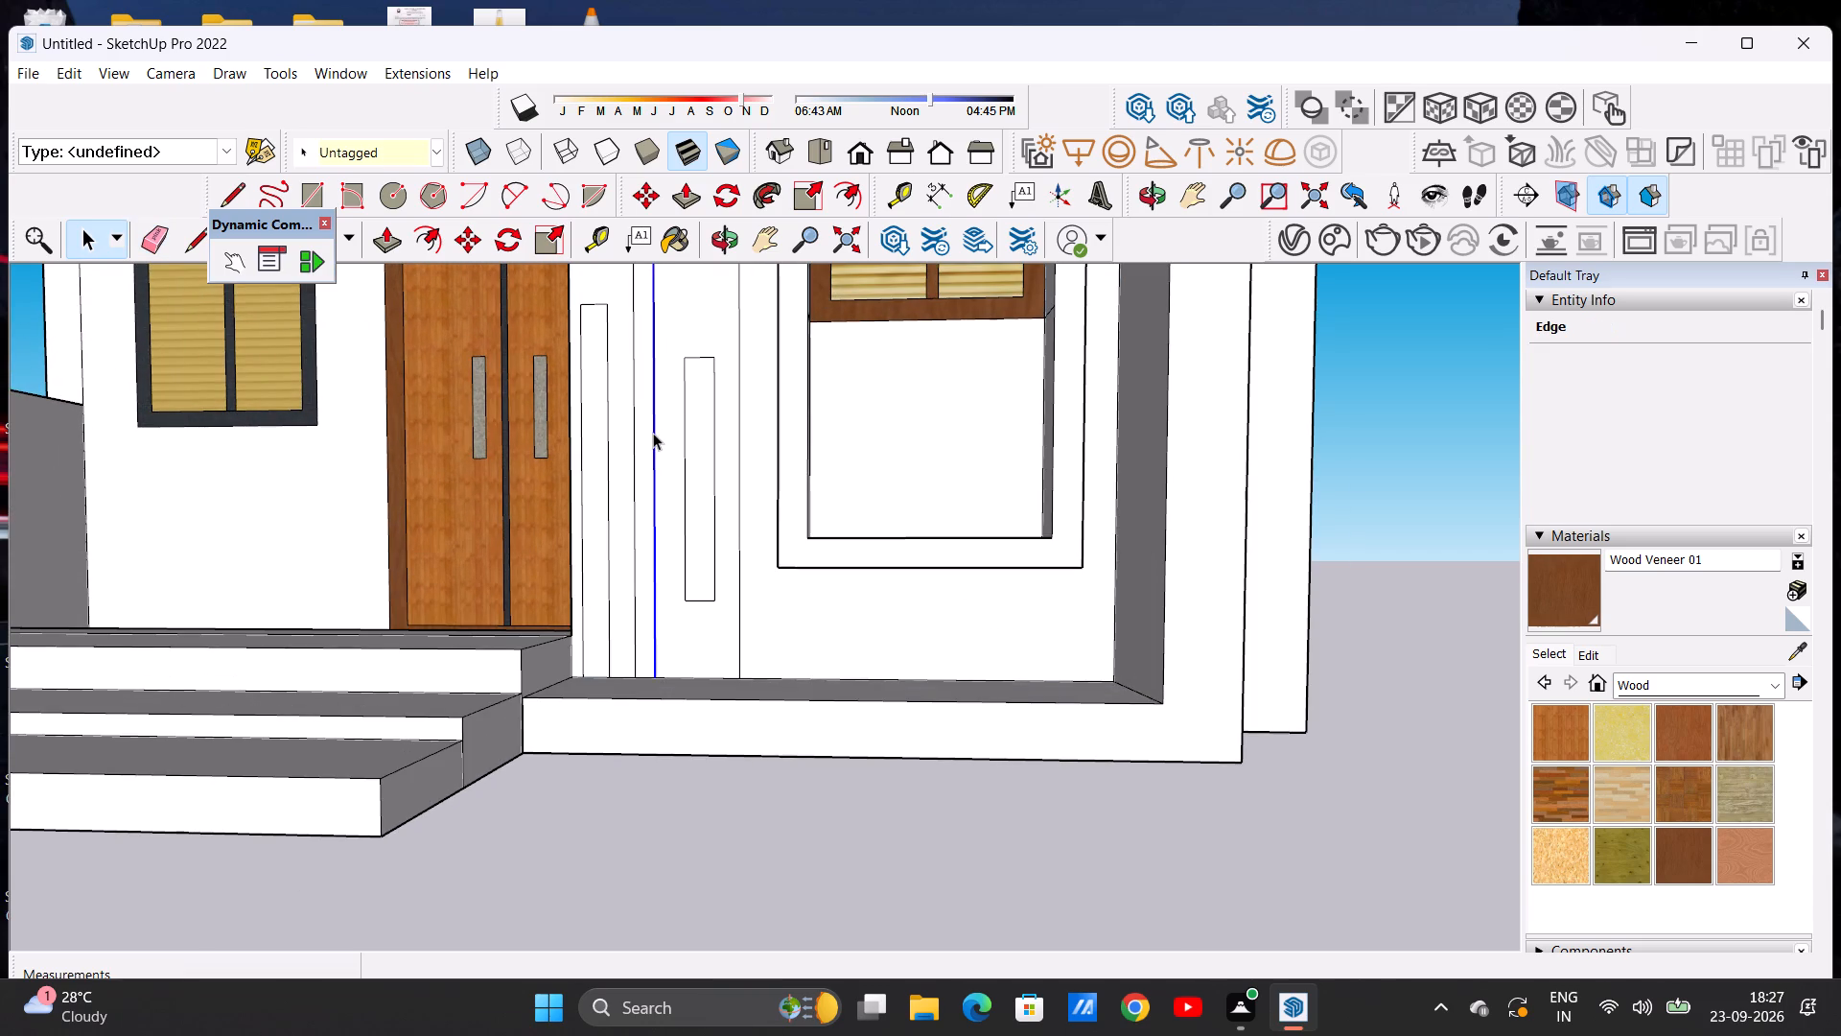
{"action": "key", "text": "Delete"}
Widen the middle strip by extending its top edge about 1" and drawing a new vertical edge about 4' 3" down to the ledge.
{"action": "scroll", "coordinate": [664, 532], "scroll_direction": "down", "scroll_amount": 7}
{"action": "scroll", "coordinate": [665, 408], "scroll_direction": "up", "scroll_amount": 5}
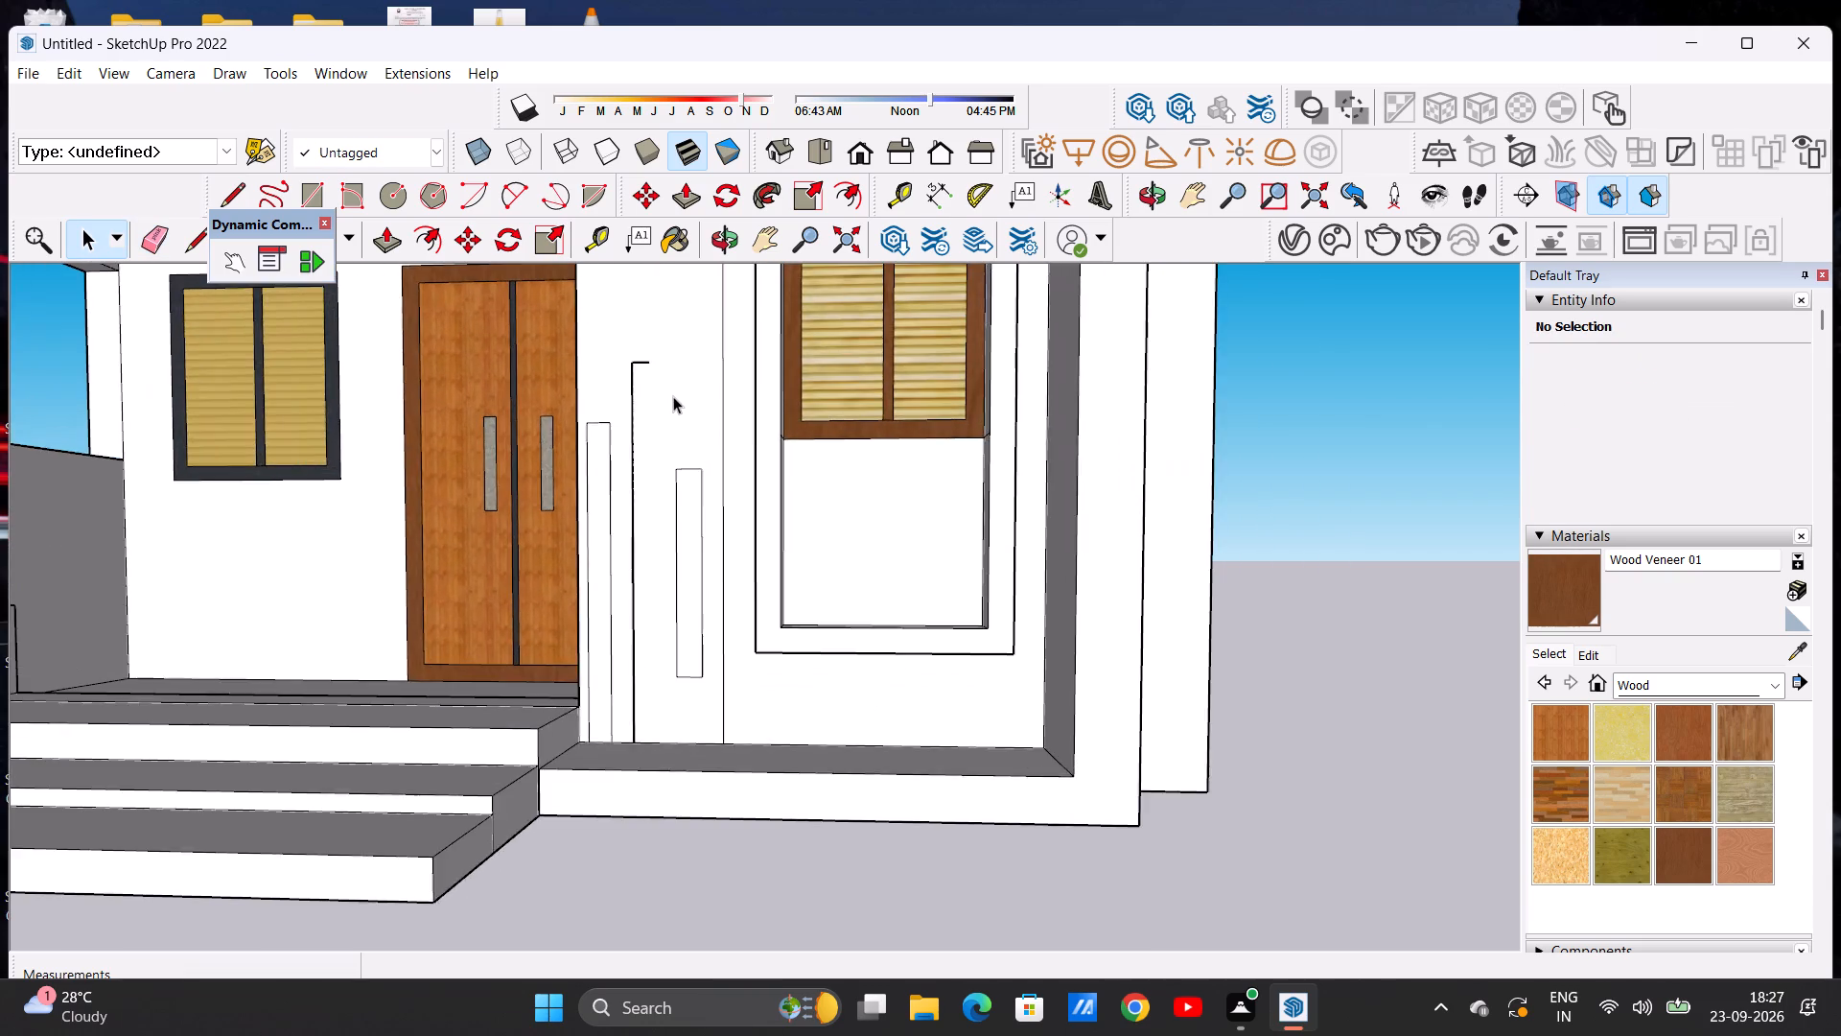
{"action": "scroll", "coordinate": [655, 358], "scroll_direction": "up", "scroll_amount": 11}
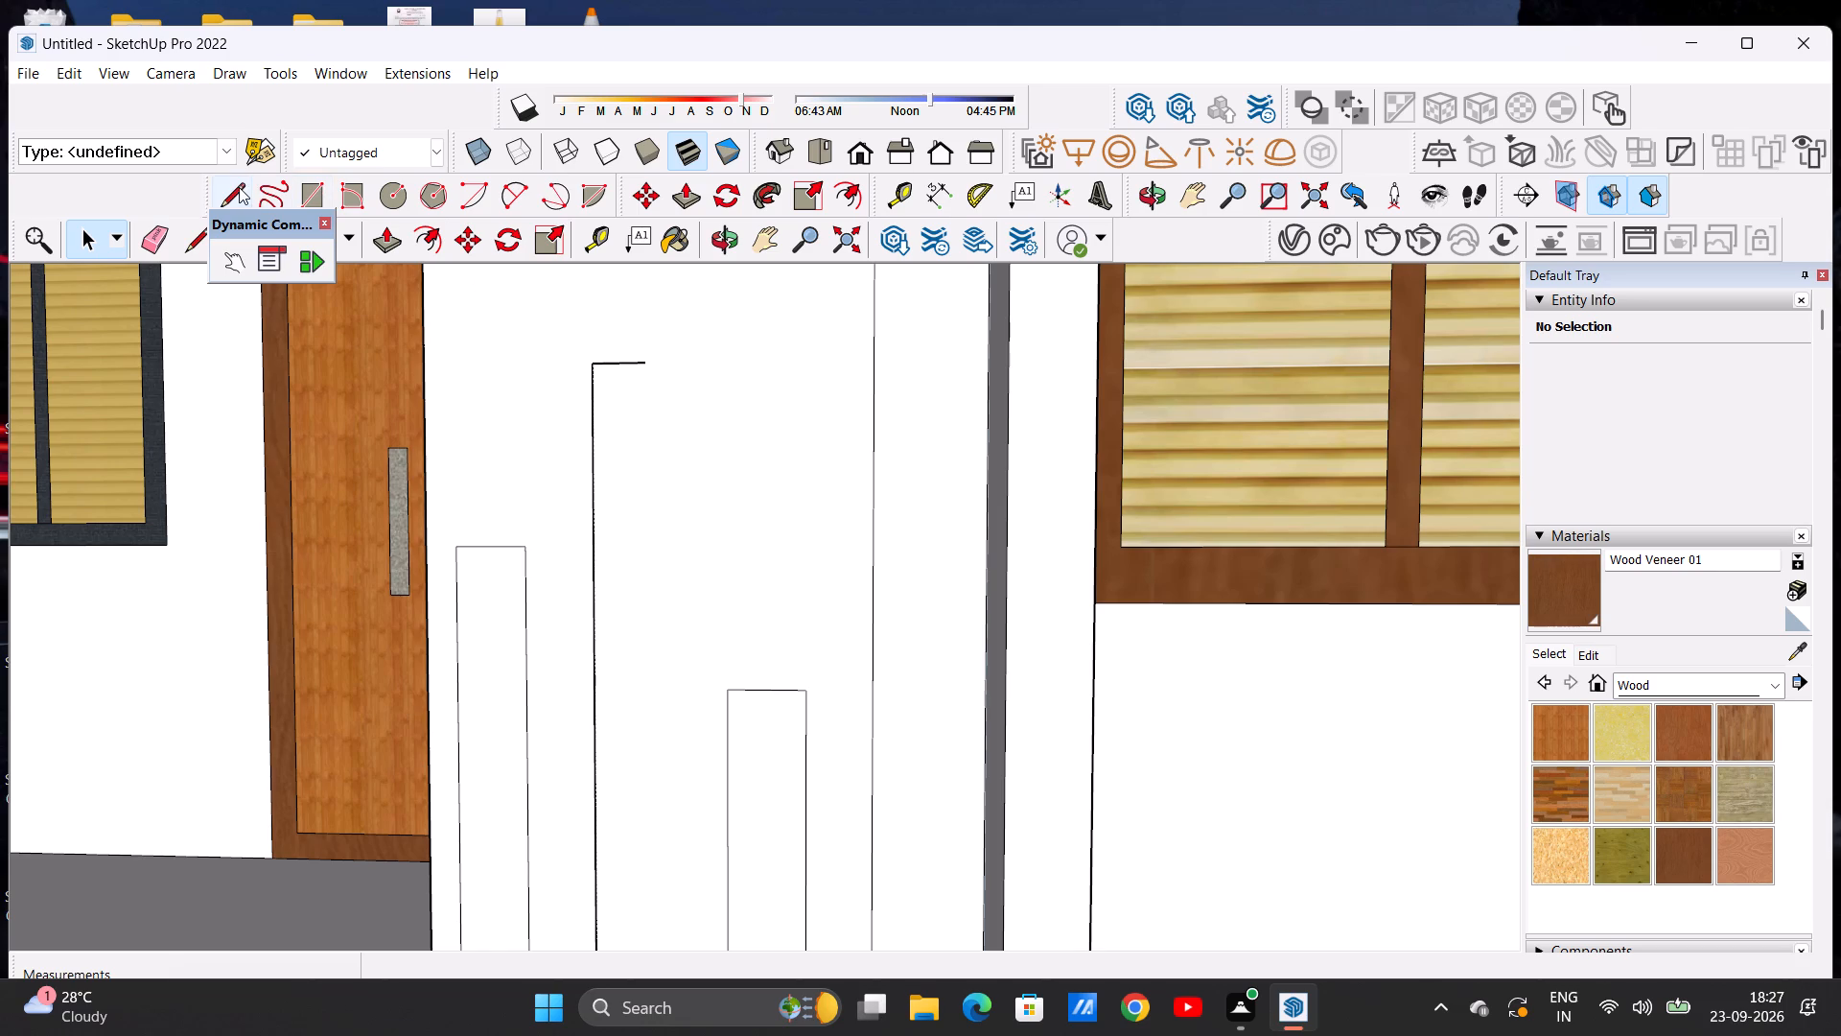
{"action": "left_click", "coordinate": [239, 187]}
{"action": "left_click", "coordinate": [643, 362]}
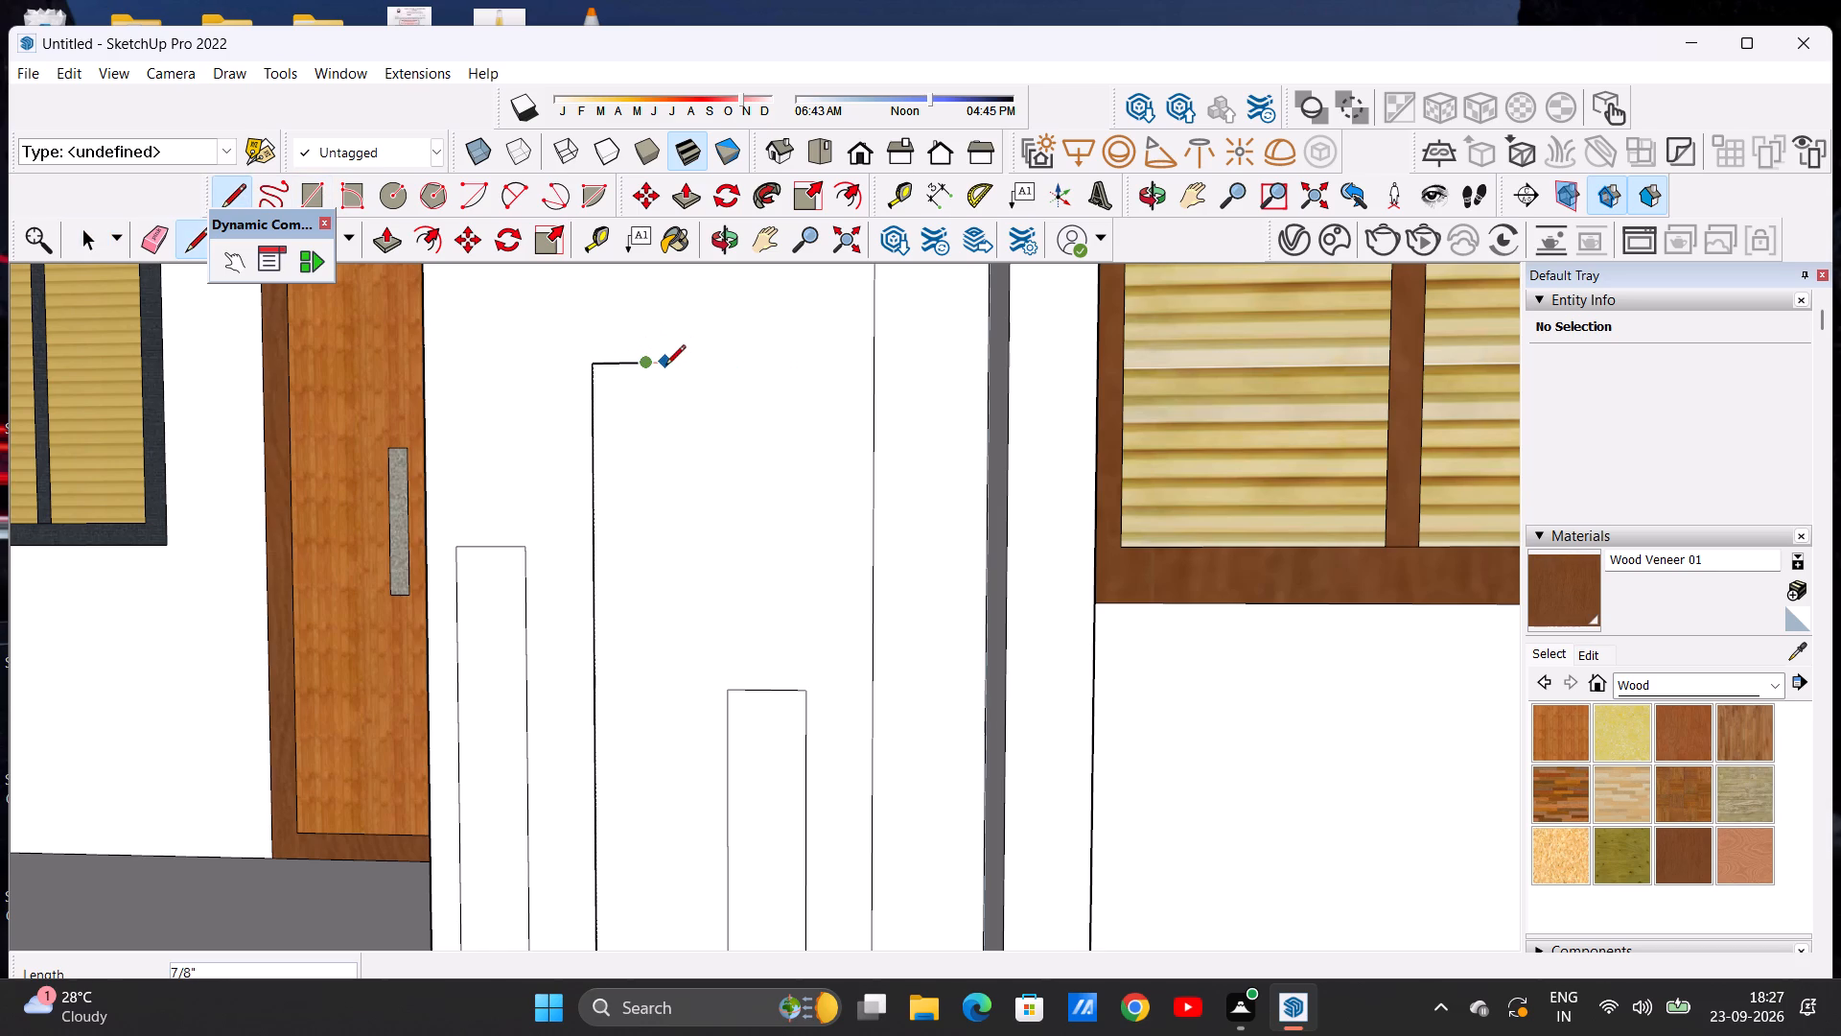
{"action": "left_click", "coordinate": [670, 365]}
{"action": "scroll", "coordinate": [651, 524], "scroll_direction": "down", "scroll_amount": 5}
{"action": "scroll", "coordinate": [660, 671], "scroll_direction": "down", "scroll_amount": 6}
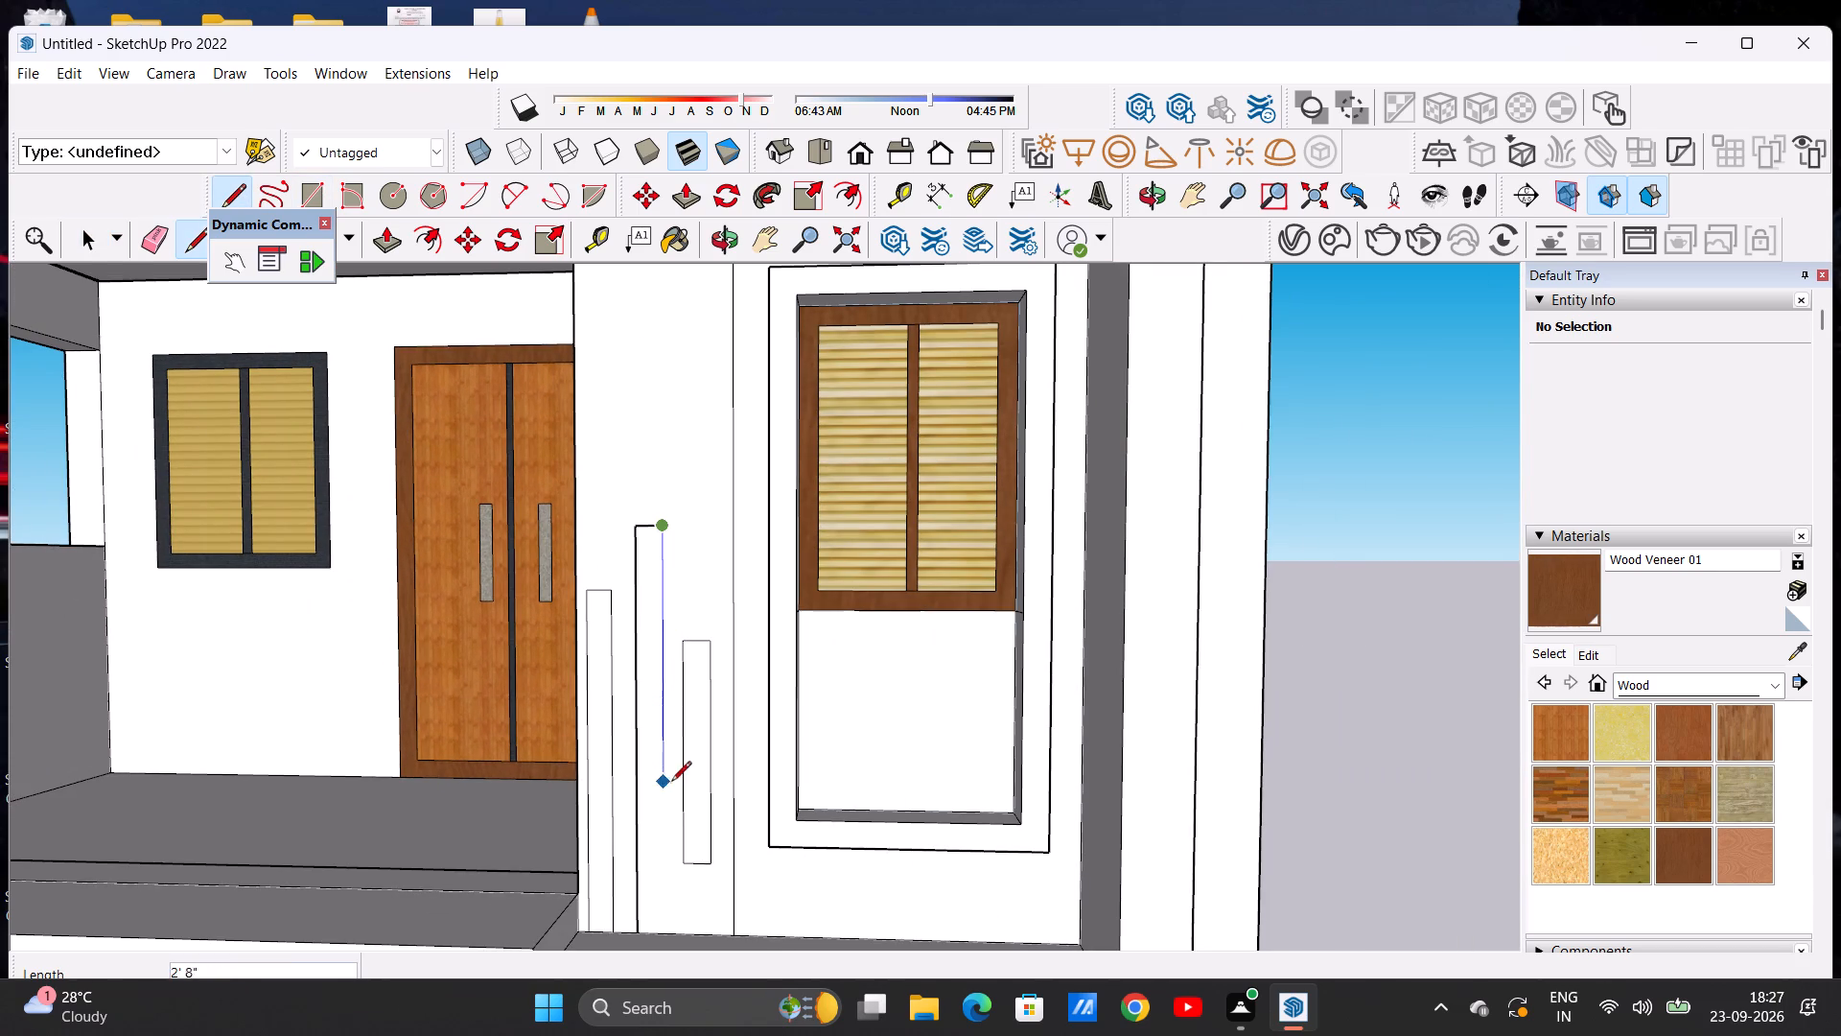
{"action": "left_click", "coordinate": [669, 936]}
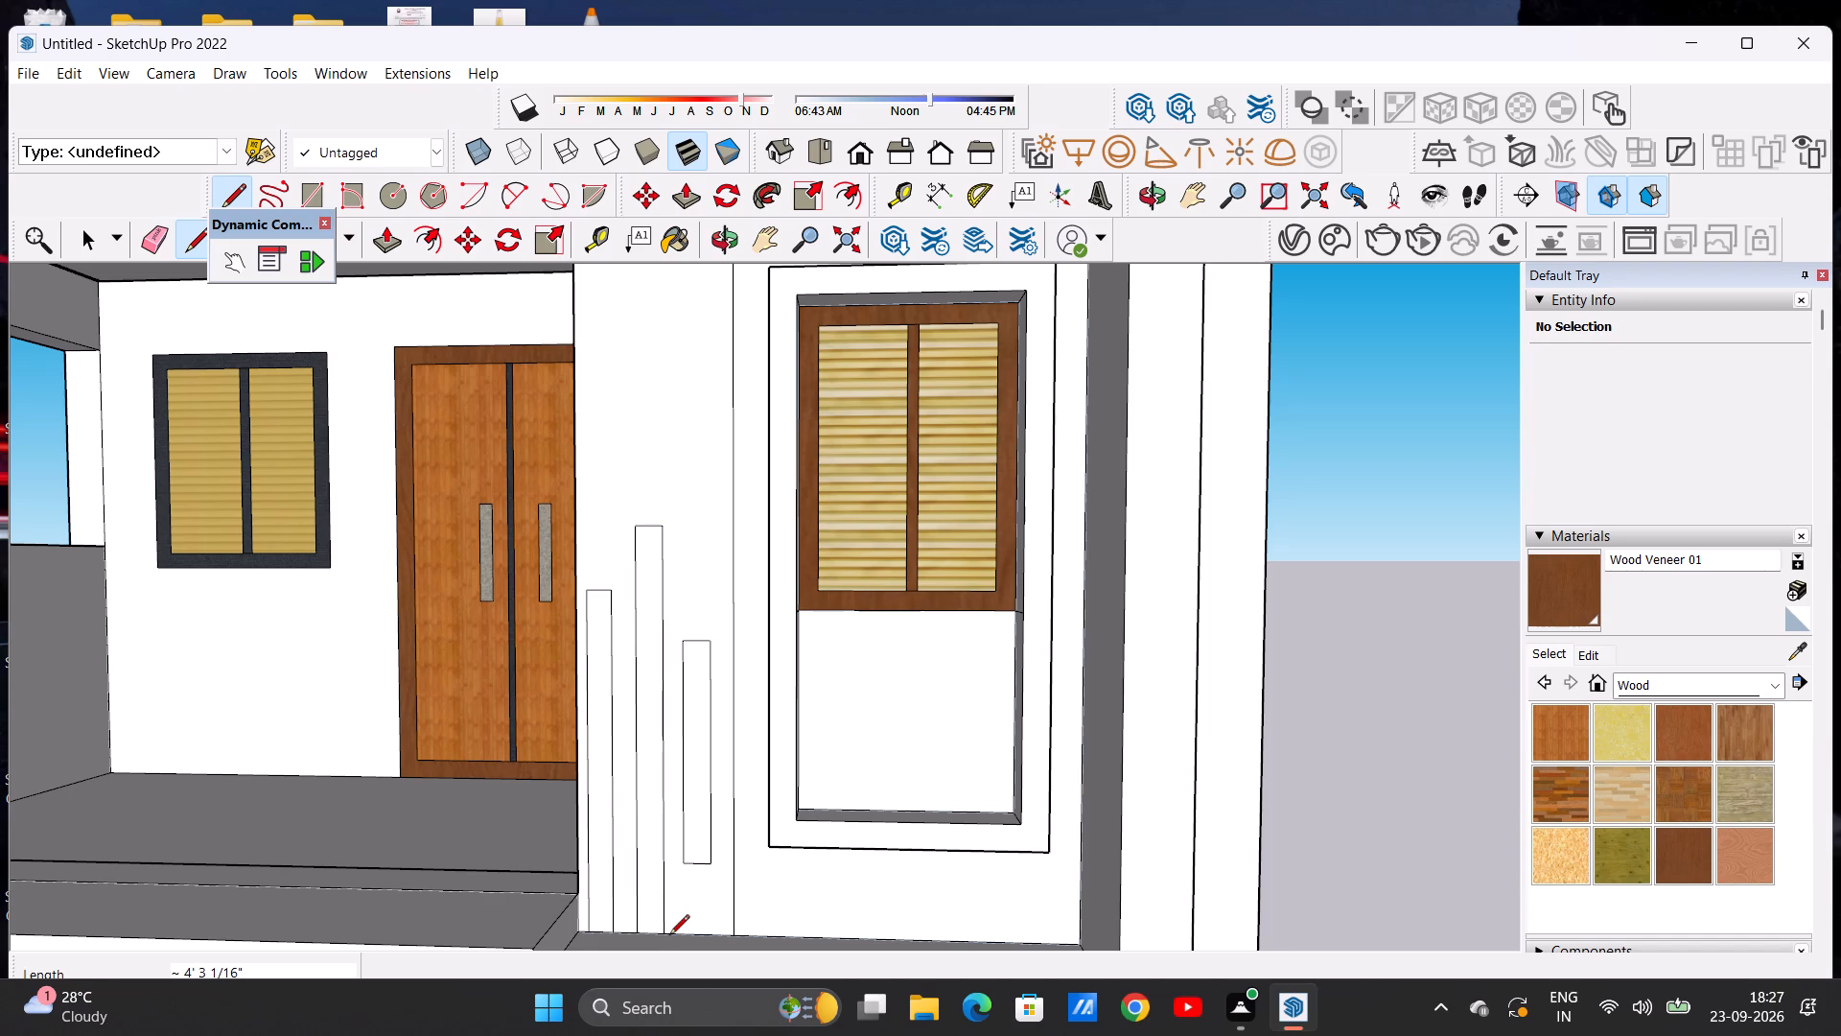
{"action": "key", "text": "space"}
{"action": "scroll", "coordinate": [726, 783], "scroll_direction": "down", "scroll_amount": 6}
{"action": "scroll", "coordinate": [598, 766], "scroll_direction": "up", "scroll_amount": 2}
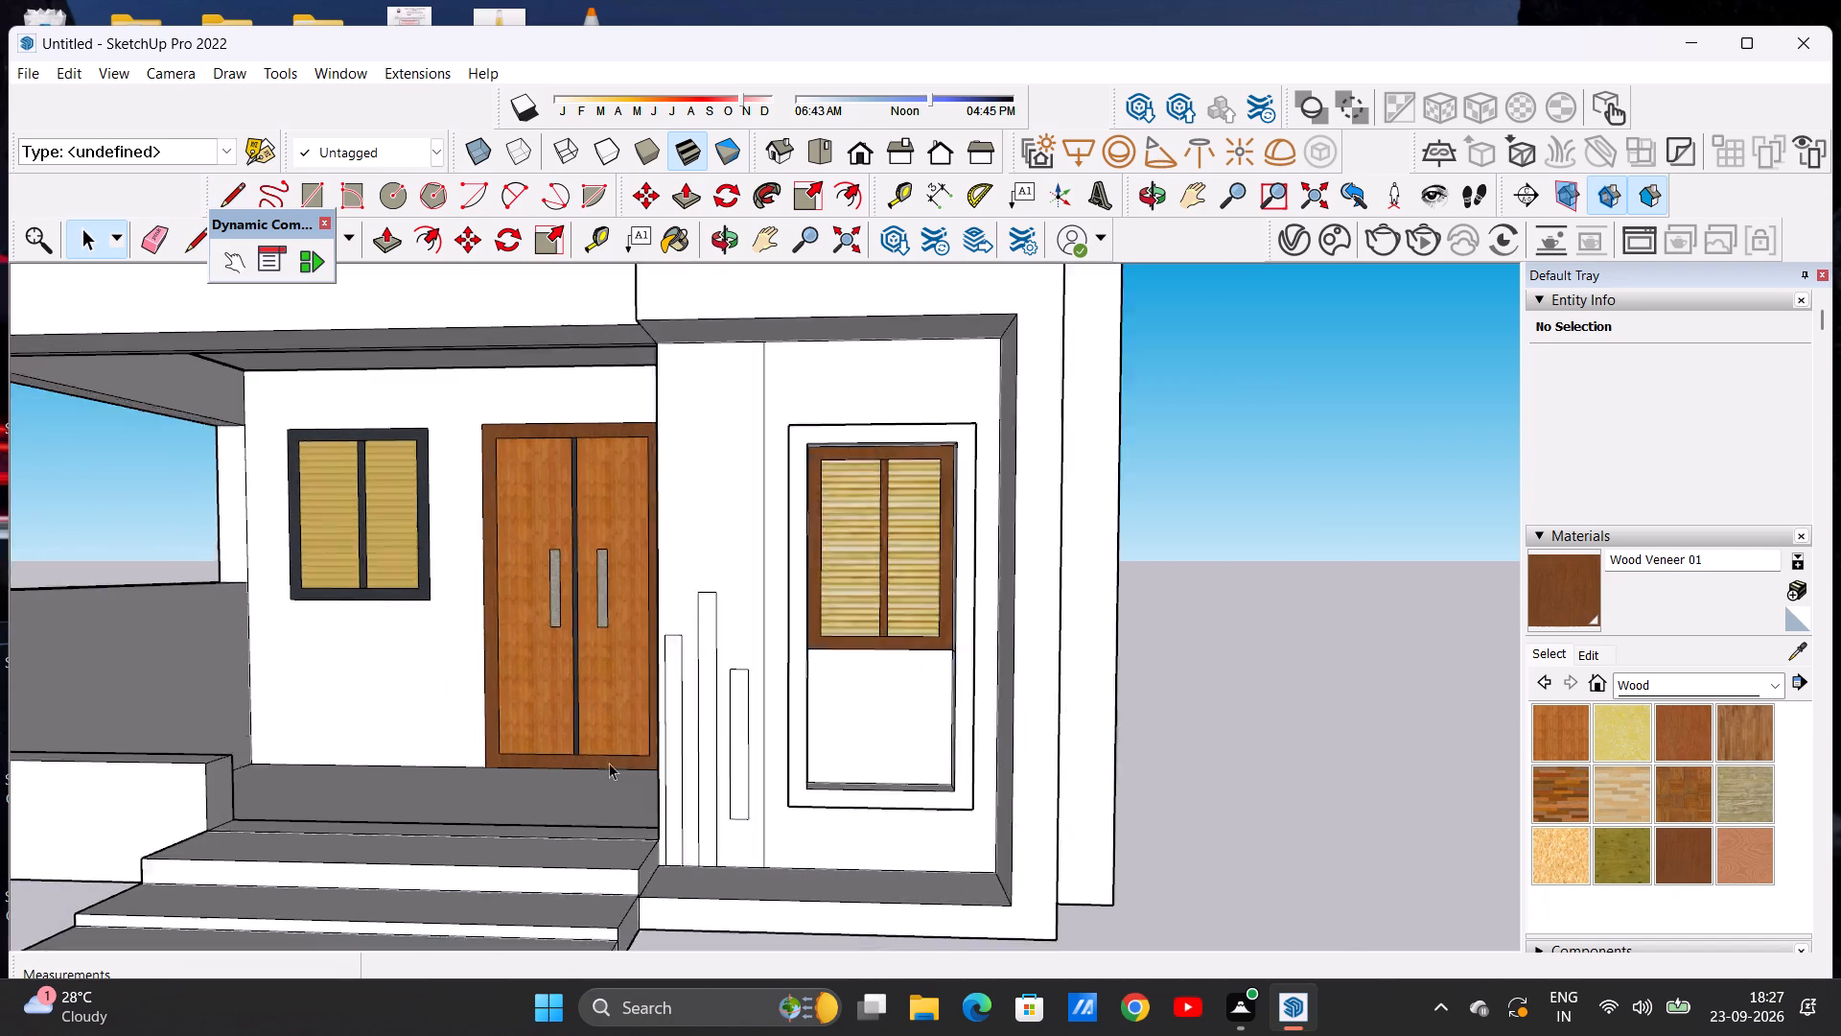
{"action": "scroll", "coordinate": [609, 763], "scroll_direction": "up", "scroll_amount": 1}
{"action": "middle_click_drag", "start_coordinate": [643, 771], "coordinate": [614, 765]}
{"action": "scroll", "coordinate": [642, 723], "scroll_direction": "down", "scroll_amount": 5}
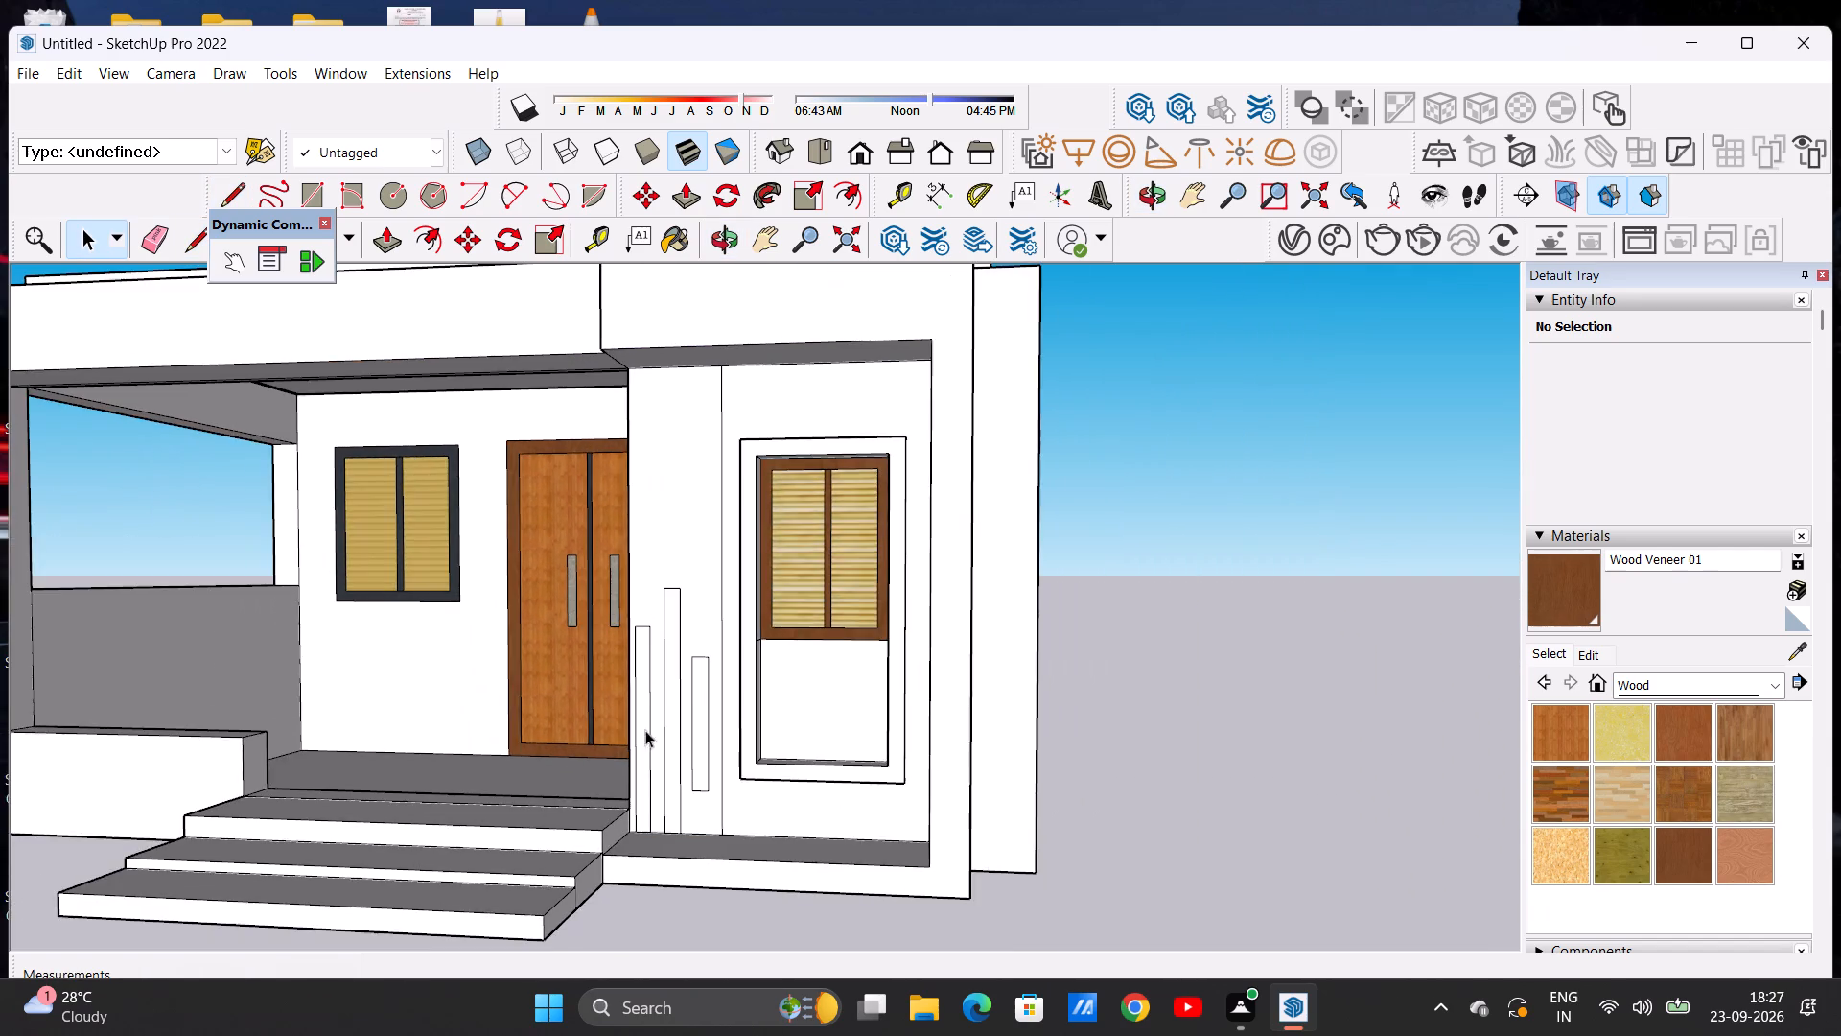
Examine the three decorative strips and the tall-window wall from several angles.
{"action": "scroll", "coordinate": [634, 790], "scroll_direction": "up", "scroll_amount": 5}
{"action": "scroll", "coordinate": [681, 798], "scroll_direction": "down", "scroll_amount": 6}
{"action": "middle_click_drag", "start_coordinate": [736, 809], "coordinate": [772, 813]}
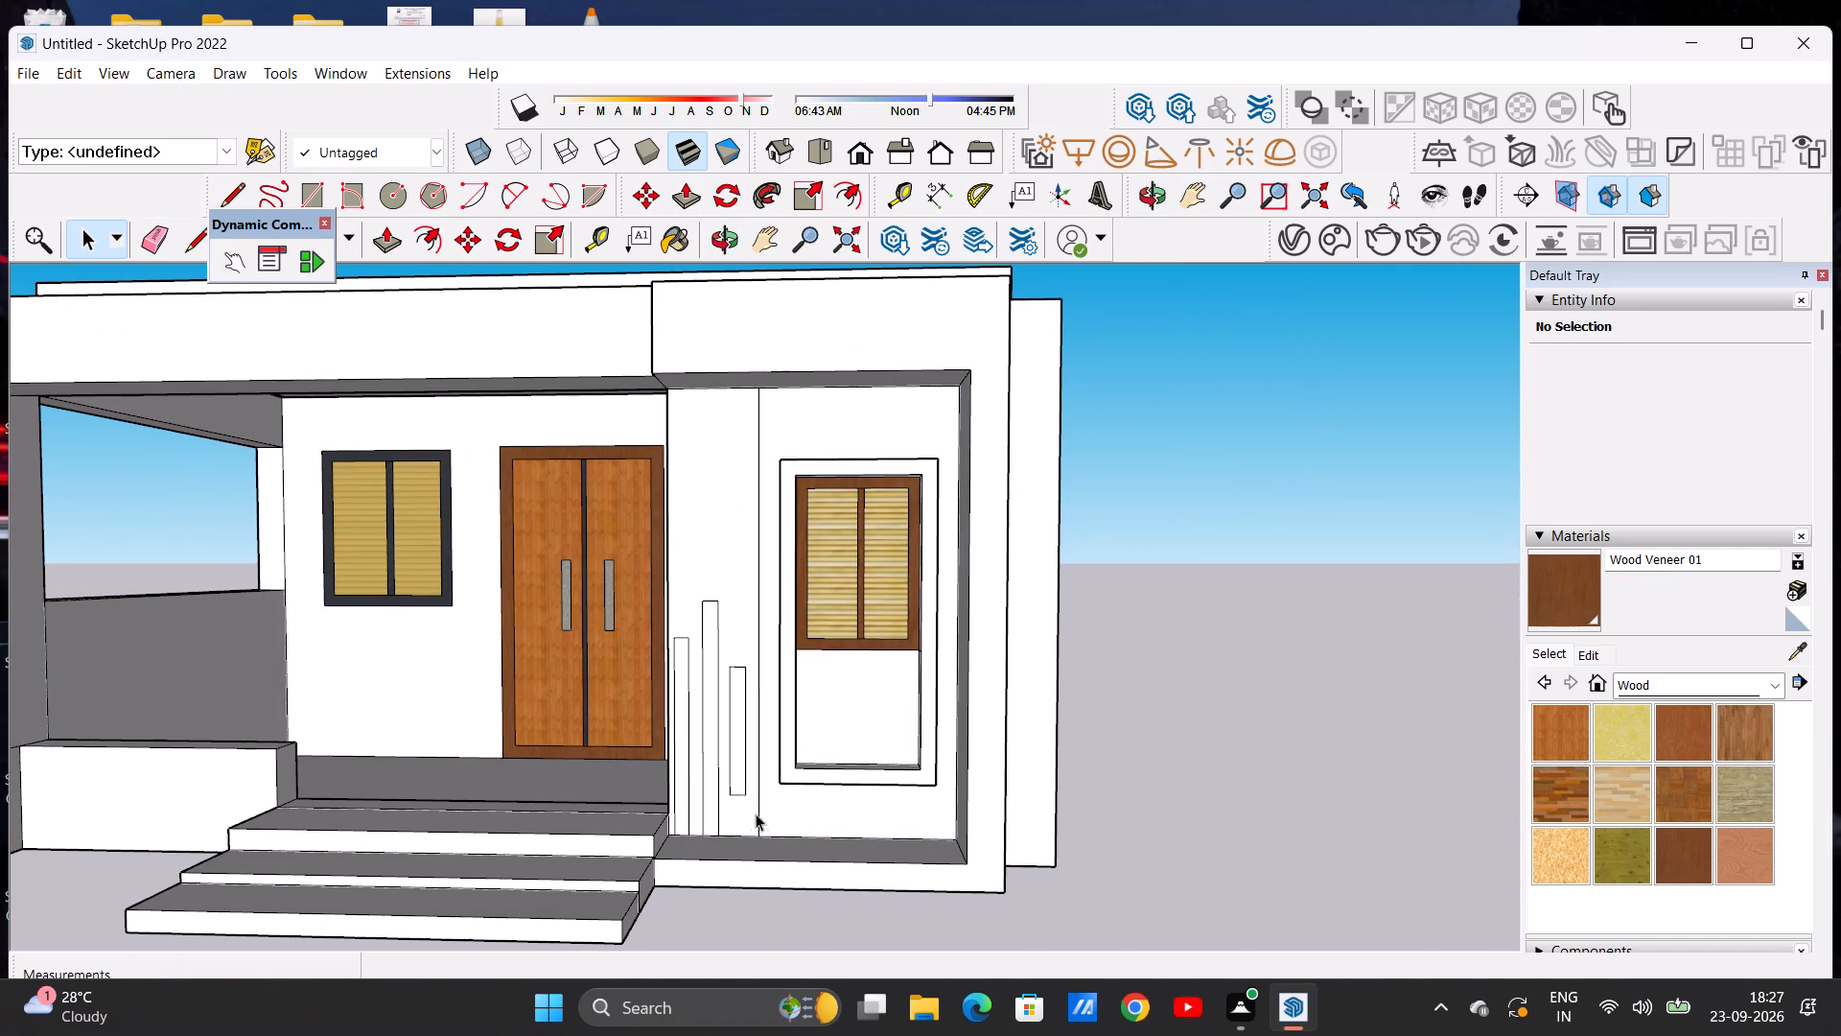
{"action": "scroll", "coordinate": [733, 741], "scroll_direction": "down", "scroll_amount": 3}
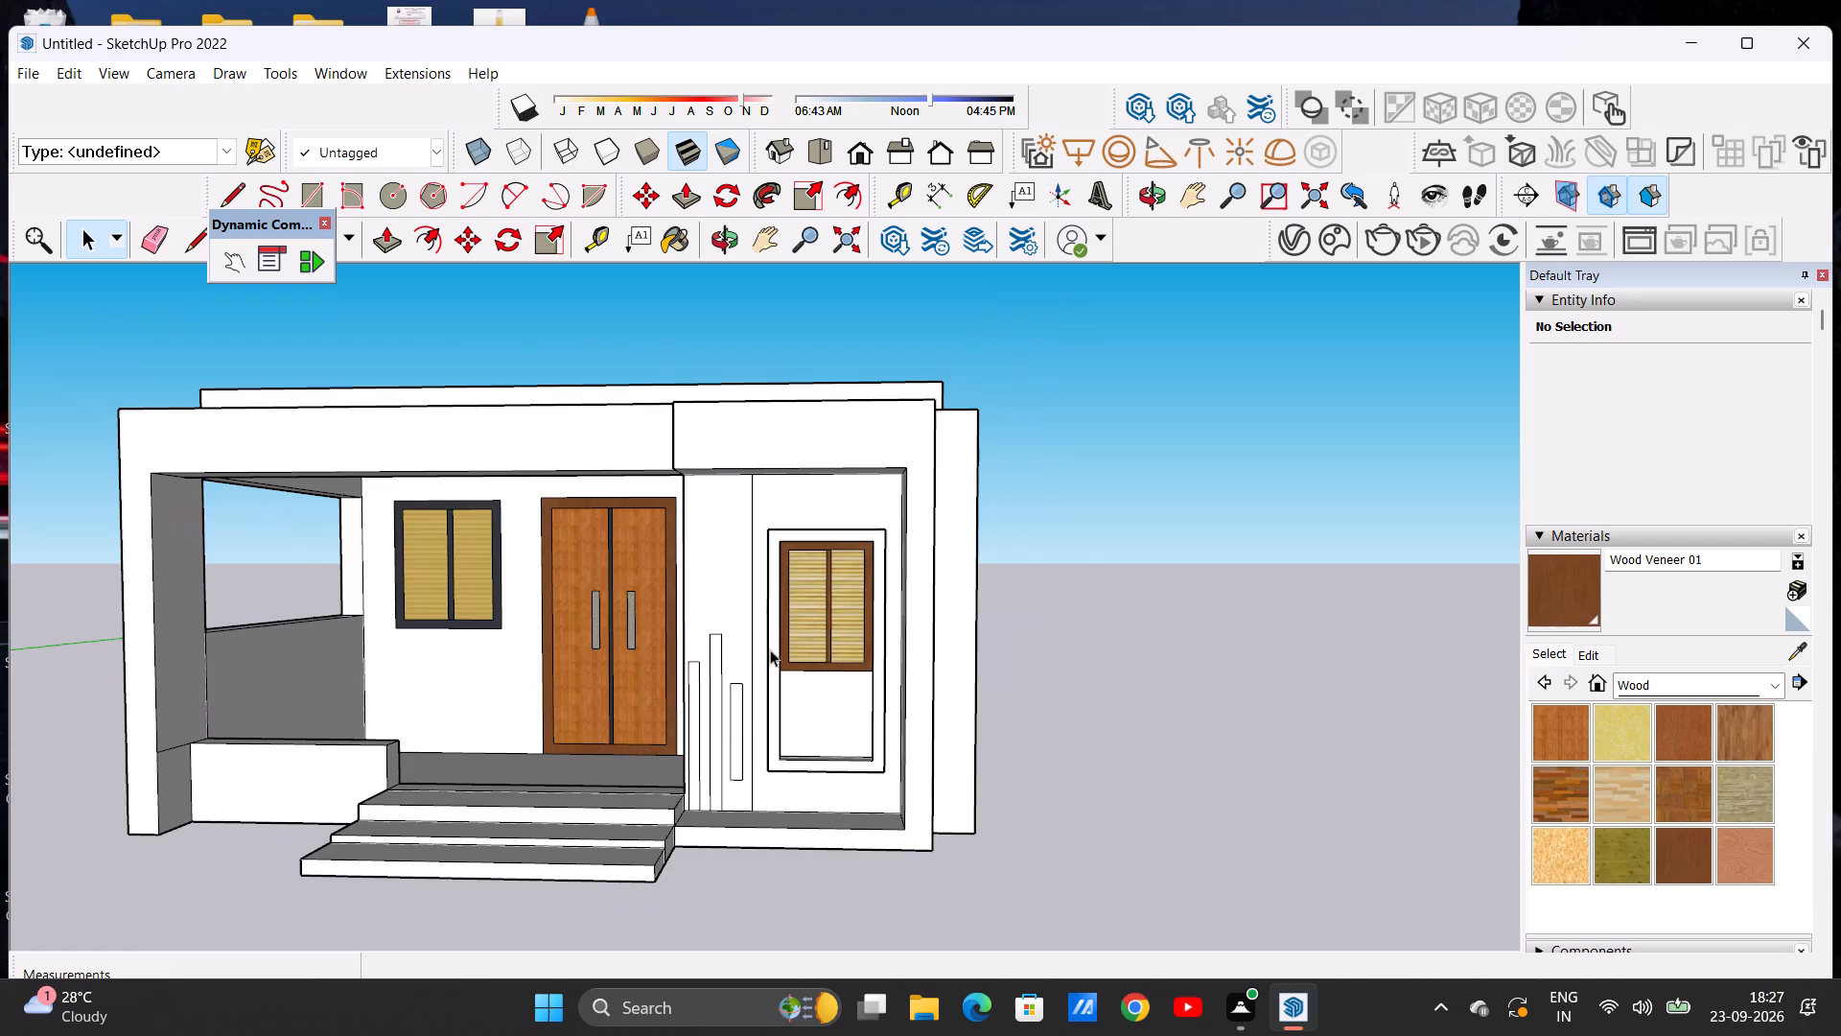
{"action": "scroll", "coordinate": [769, 578], "scroll_direction": "up", "scroll_amount": 4}
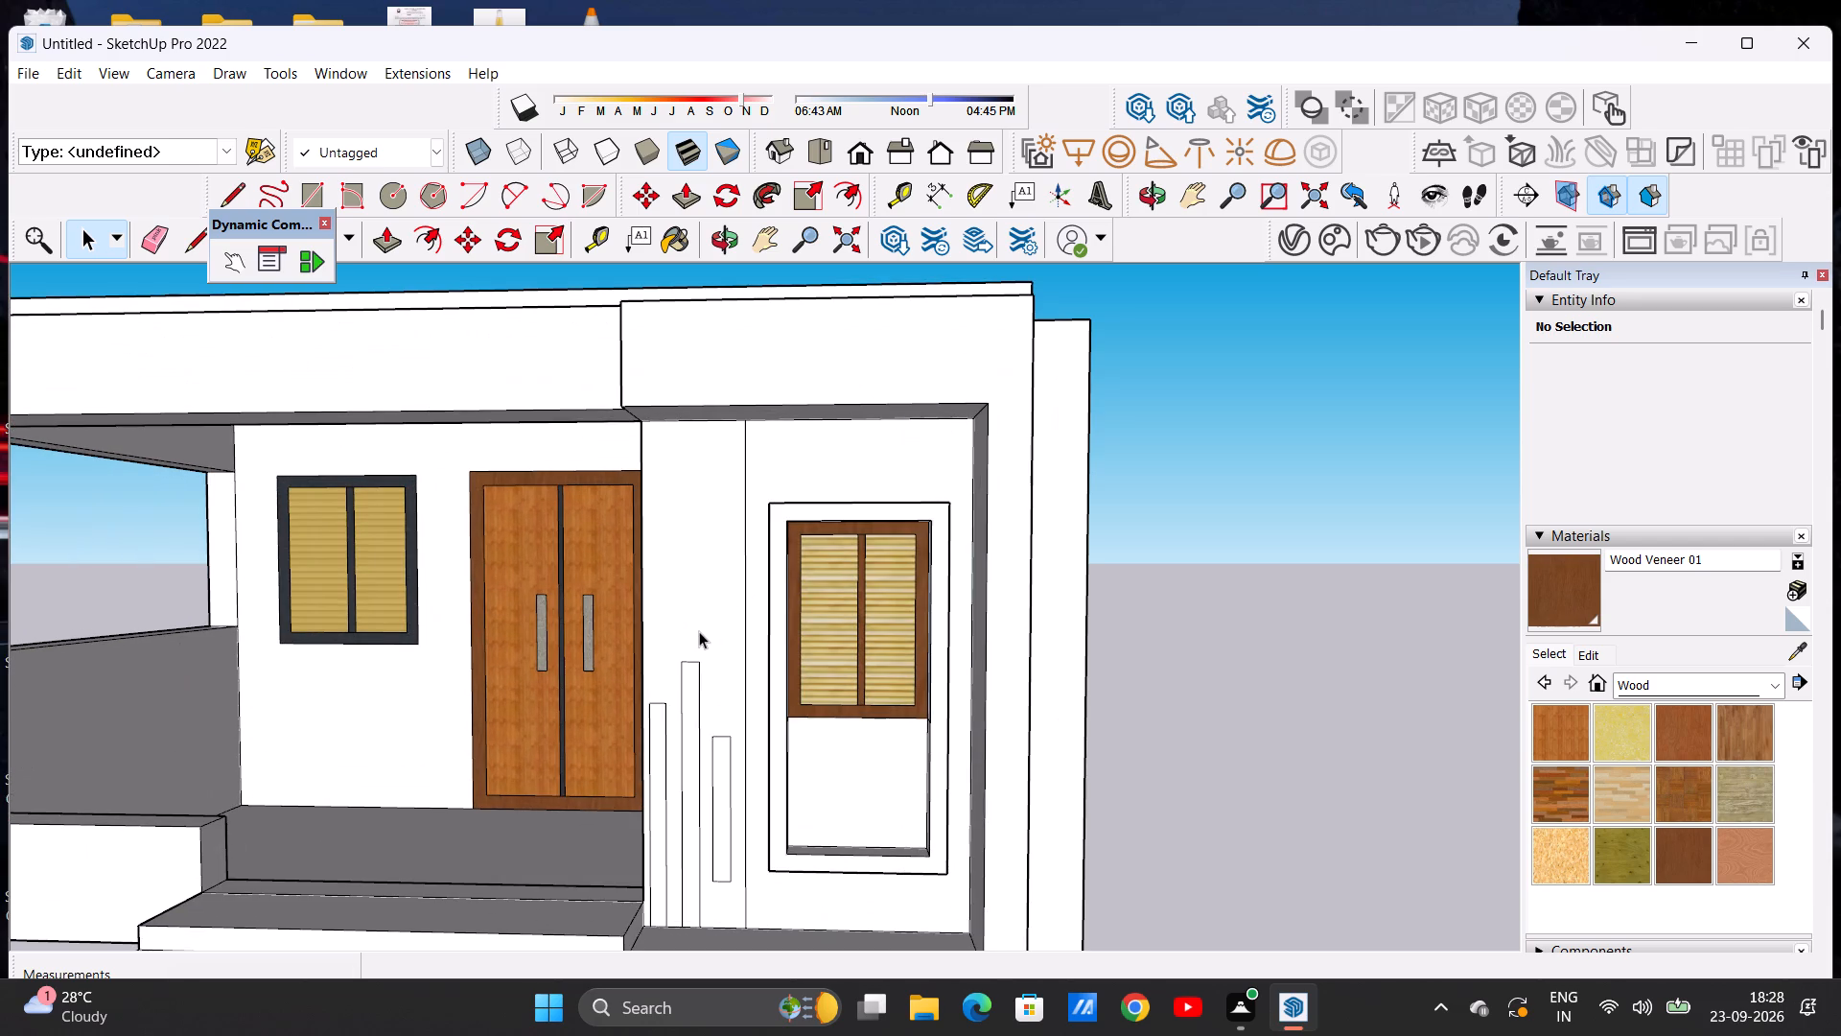
{"action": "scroll", "coordinate": [699, 631], "scroll_direction": "down", "scroll_amount": 3}
{"action": "middle_click_drag", "start_coordinate": [705, 723], "coordinate": [629, 722]}
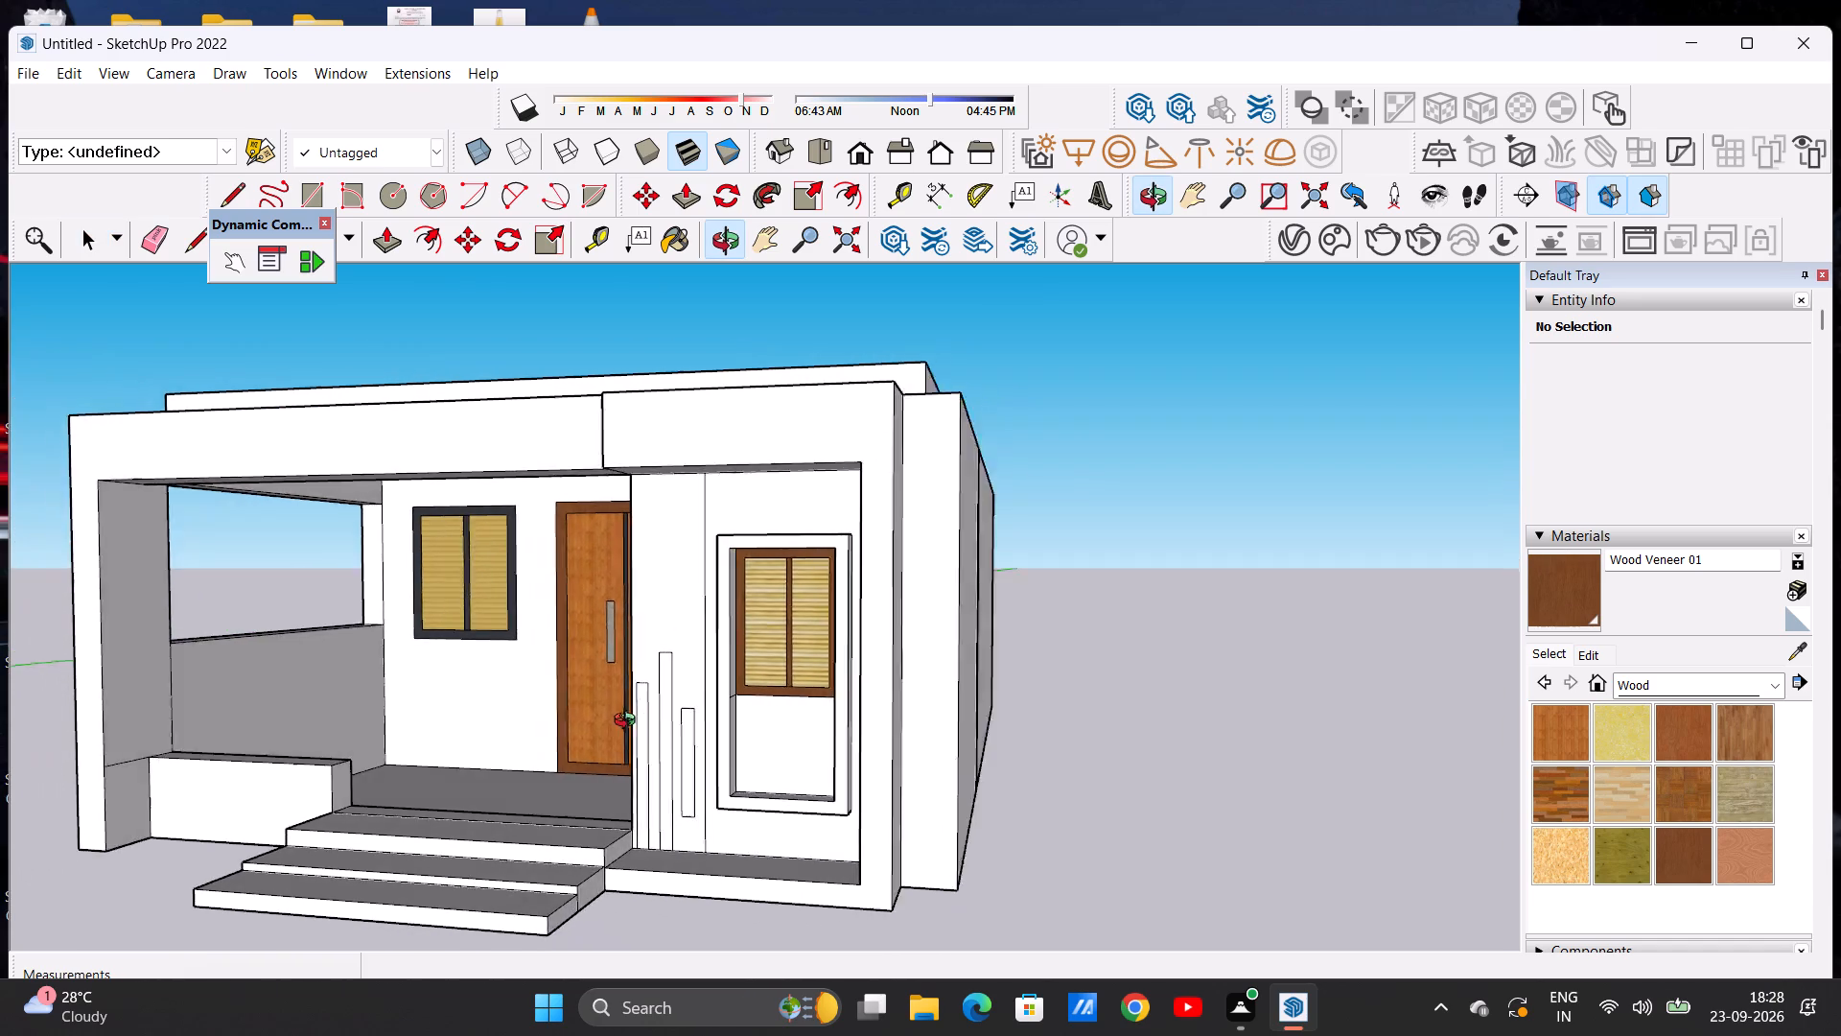
{"action": "middle_click_drag", "start_coordinate": [629, 722], "coordinate": [584, 747]}
{"action": "scroll", "coordinate": [630, 713], "scroll_direction": "up", "scroll_amount": 3}
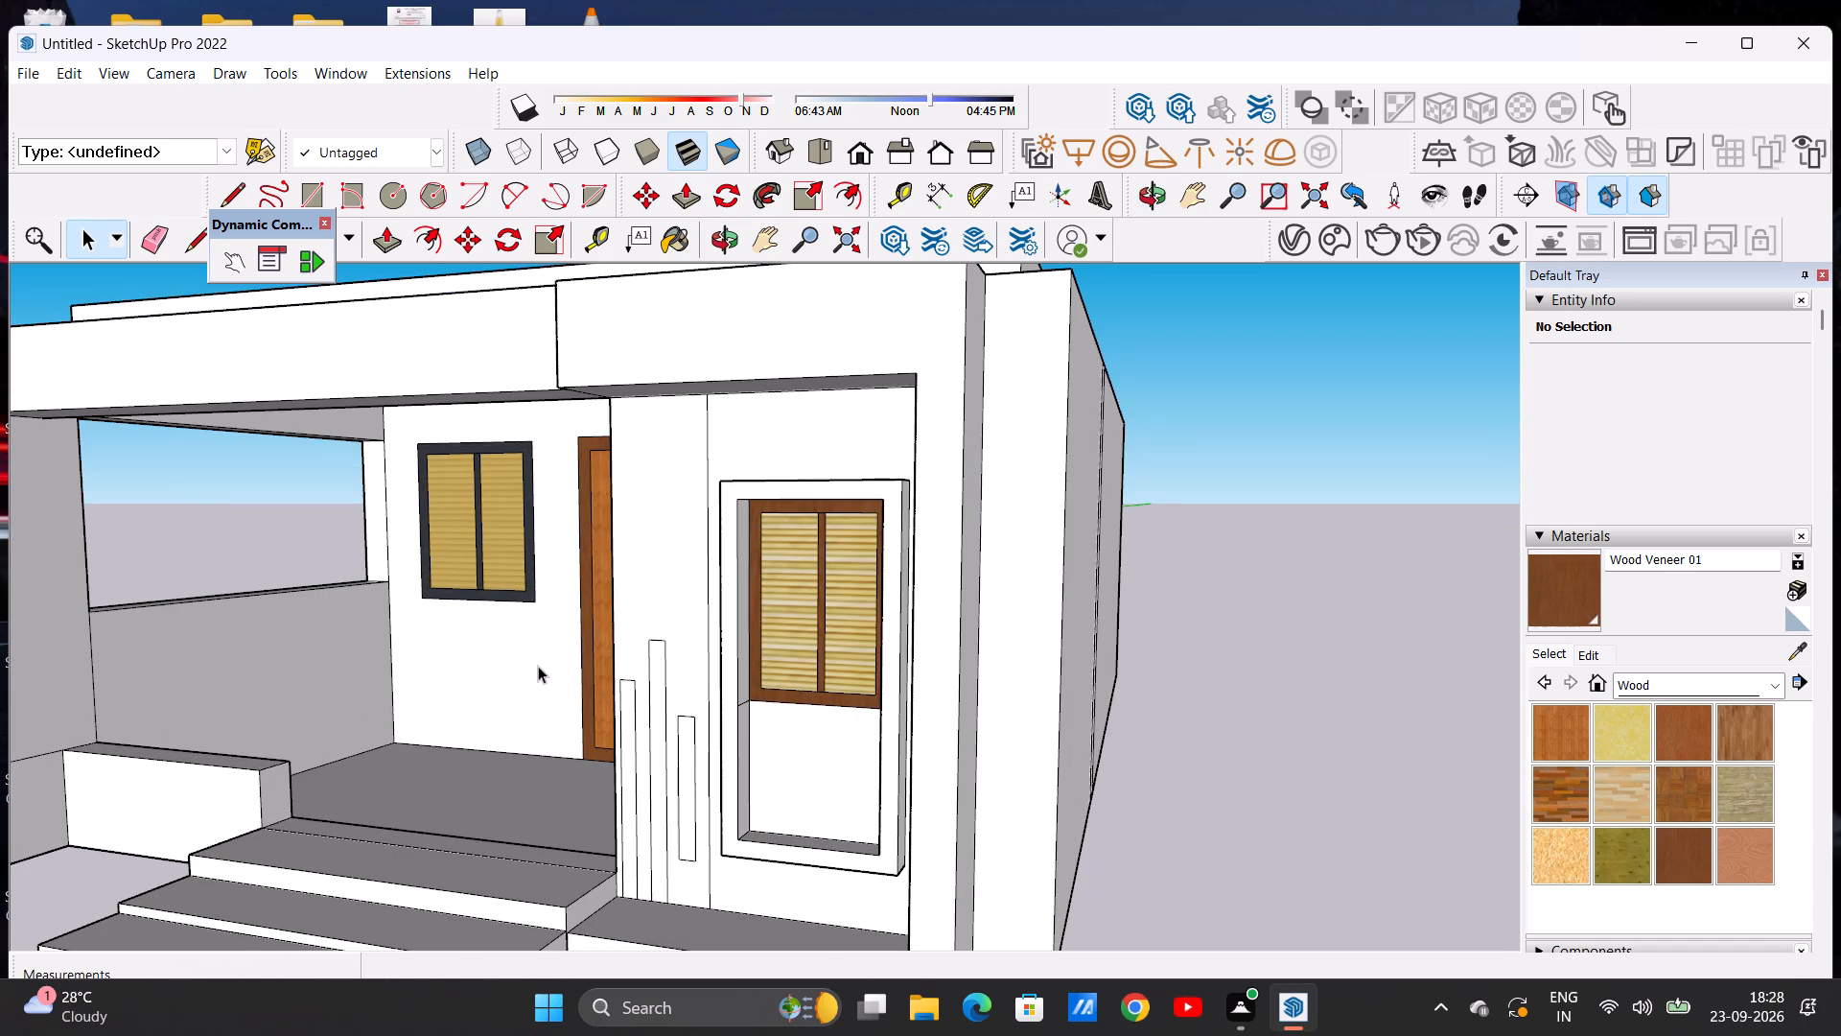
{"action": "middle_click_drag", "start_coordinate": [621, 660], "coordinate": [745, 639]}
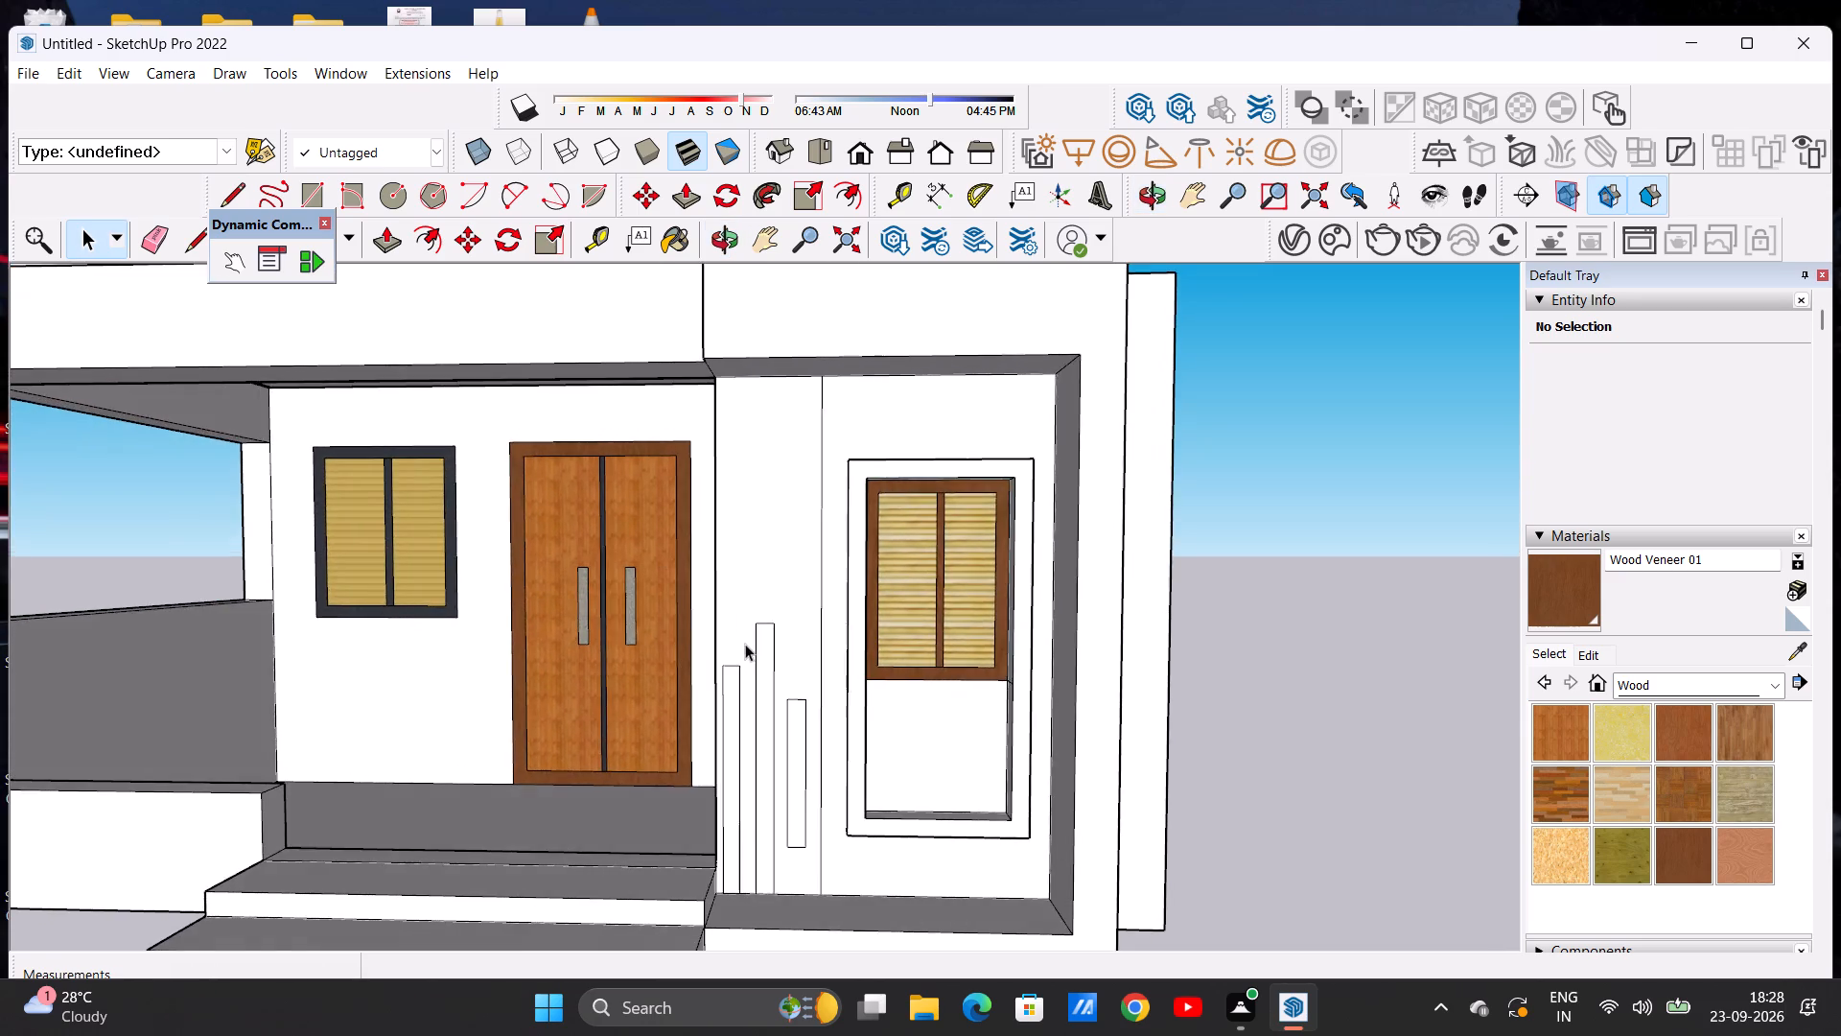
Draw two closely spaced vertical lines about 4' 5 1/2" long between the top of the strip nearest the door and the ceiling edge.
{"action": "scroll", "coordinate": [744, 675], "scroll_direction": "down", "scroll_amount": 4}
{"action": "scroll", "coordinate": [810, 491], "scroll_direction": "up", "scroll_amount": 5}
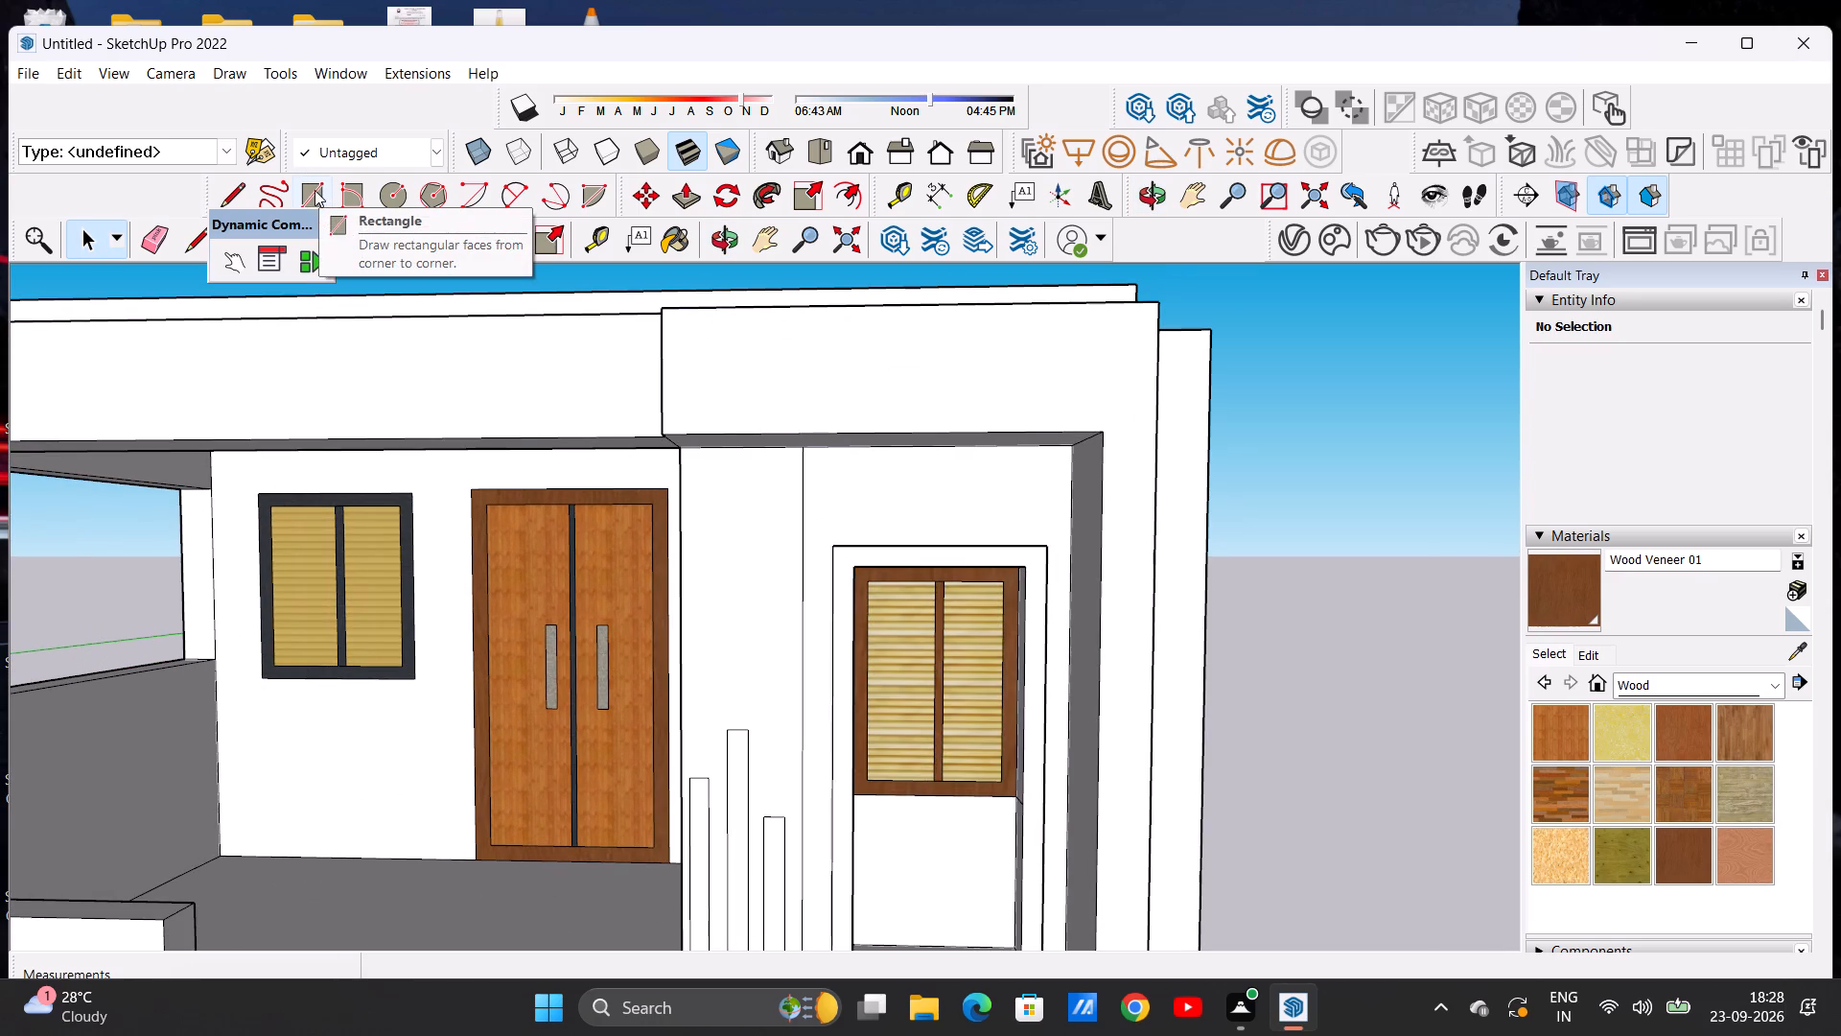
{"action": "left_click", "coordinate": [226, 189]}
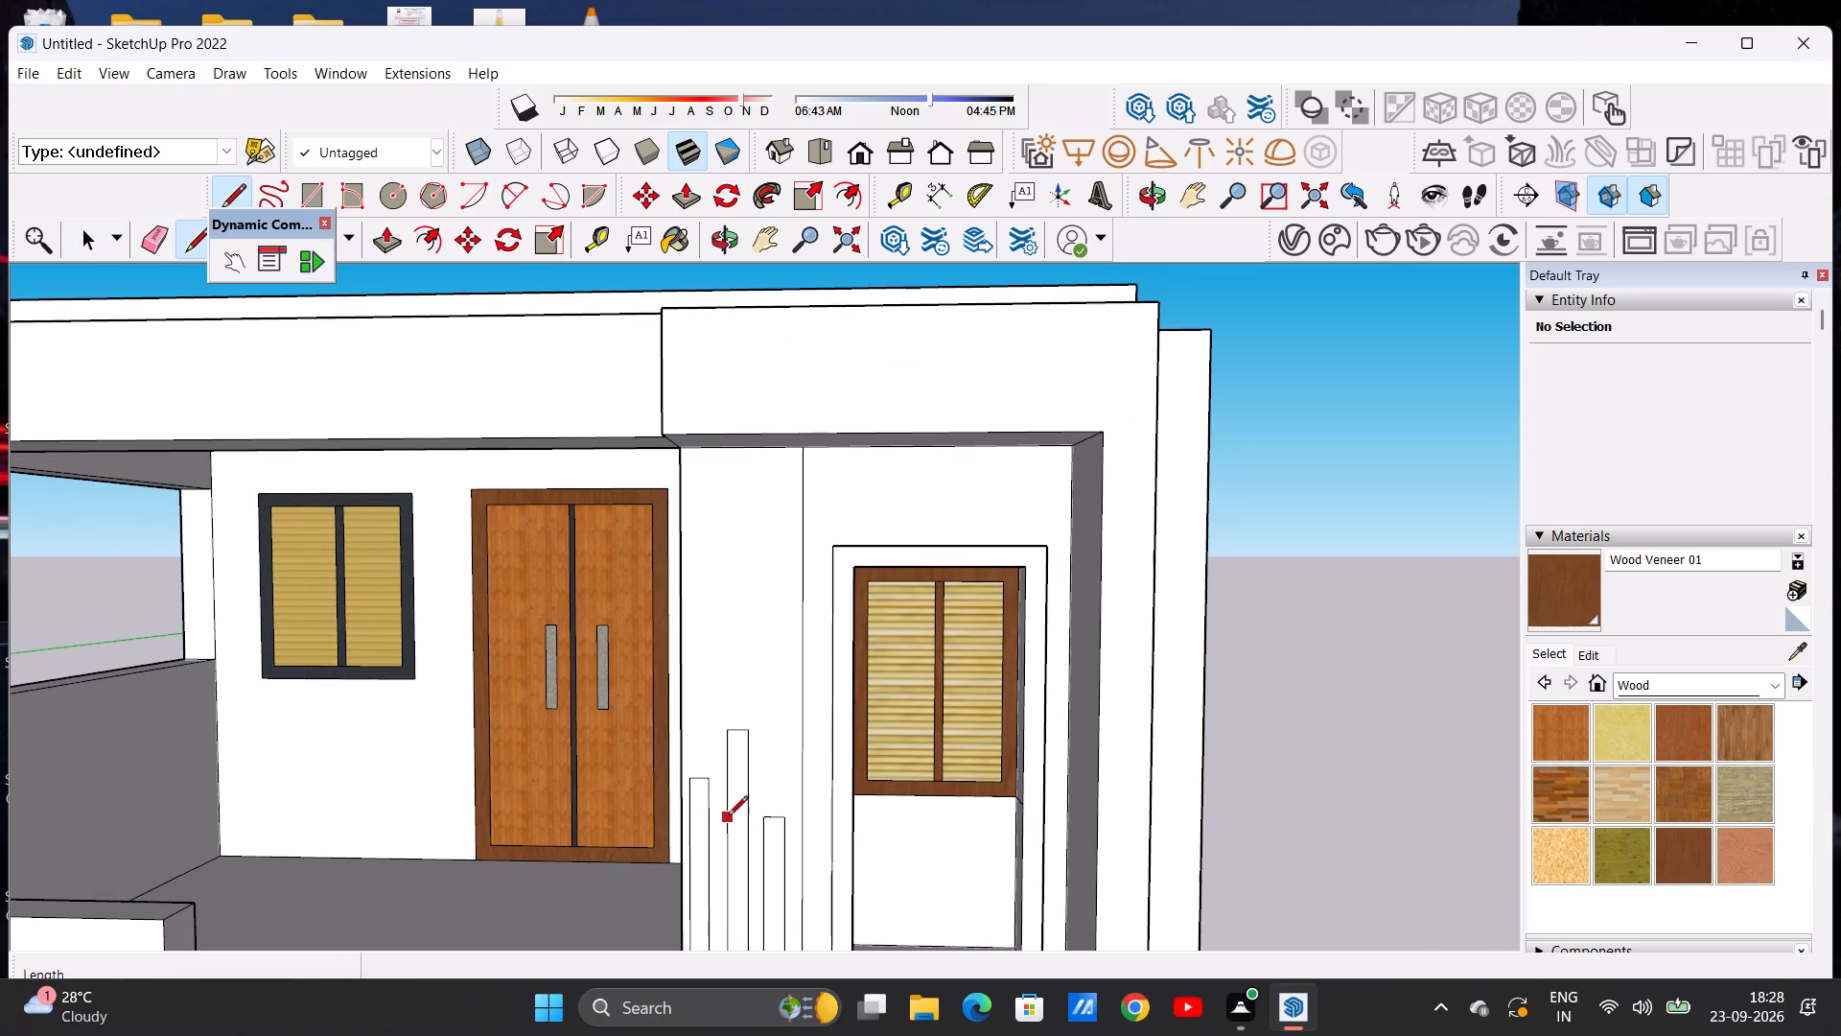
{"action": "scroll", "coordinate": [711, 777], "scroll_direction": "up", "scroll_amount": 5}
{"action": "left_click", "coordinate": [688, 777]}
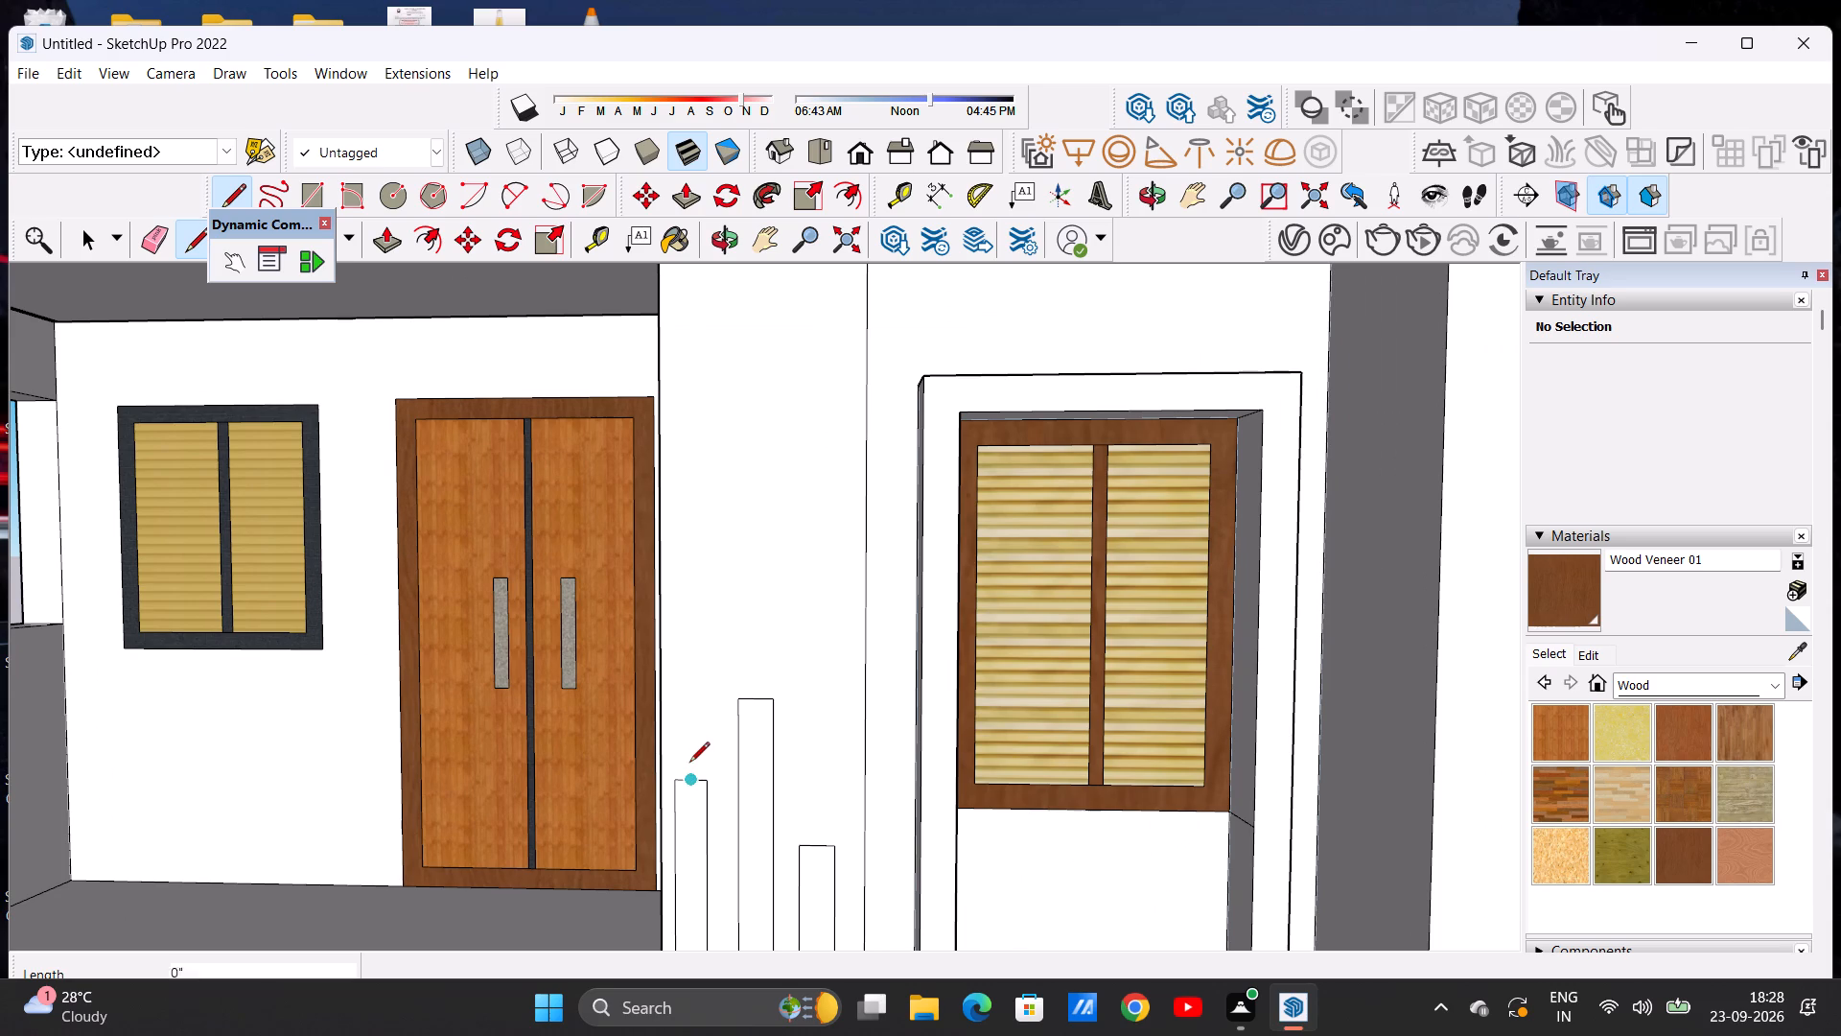
{"action": "scroll", "coordinate": [684, 447], "scroll_direction": "down", "scroll_amount": 5}
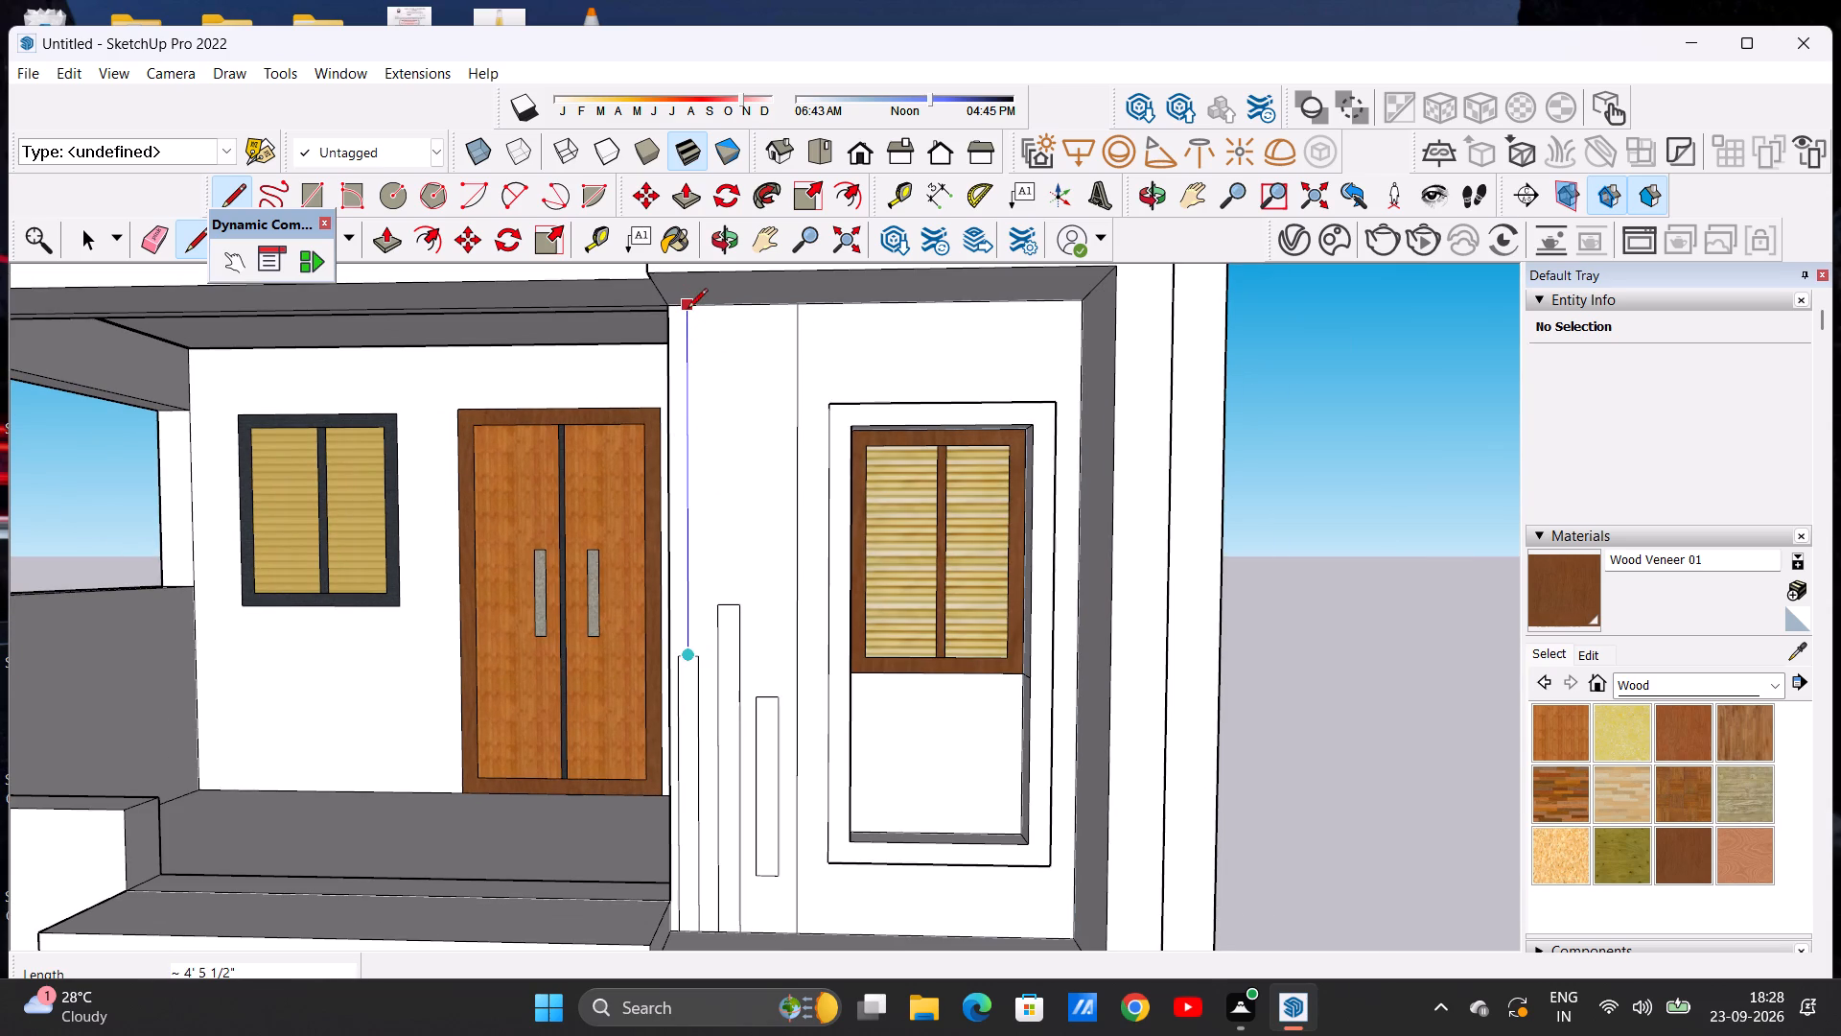
{"action": "left_click", "coordinate": [687, 310]}
{"action": "scroll", "coordinate": [697, 308], "scroll_direction": "up", "scroll_amount": 5}
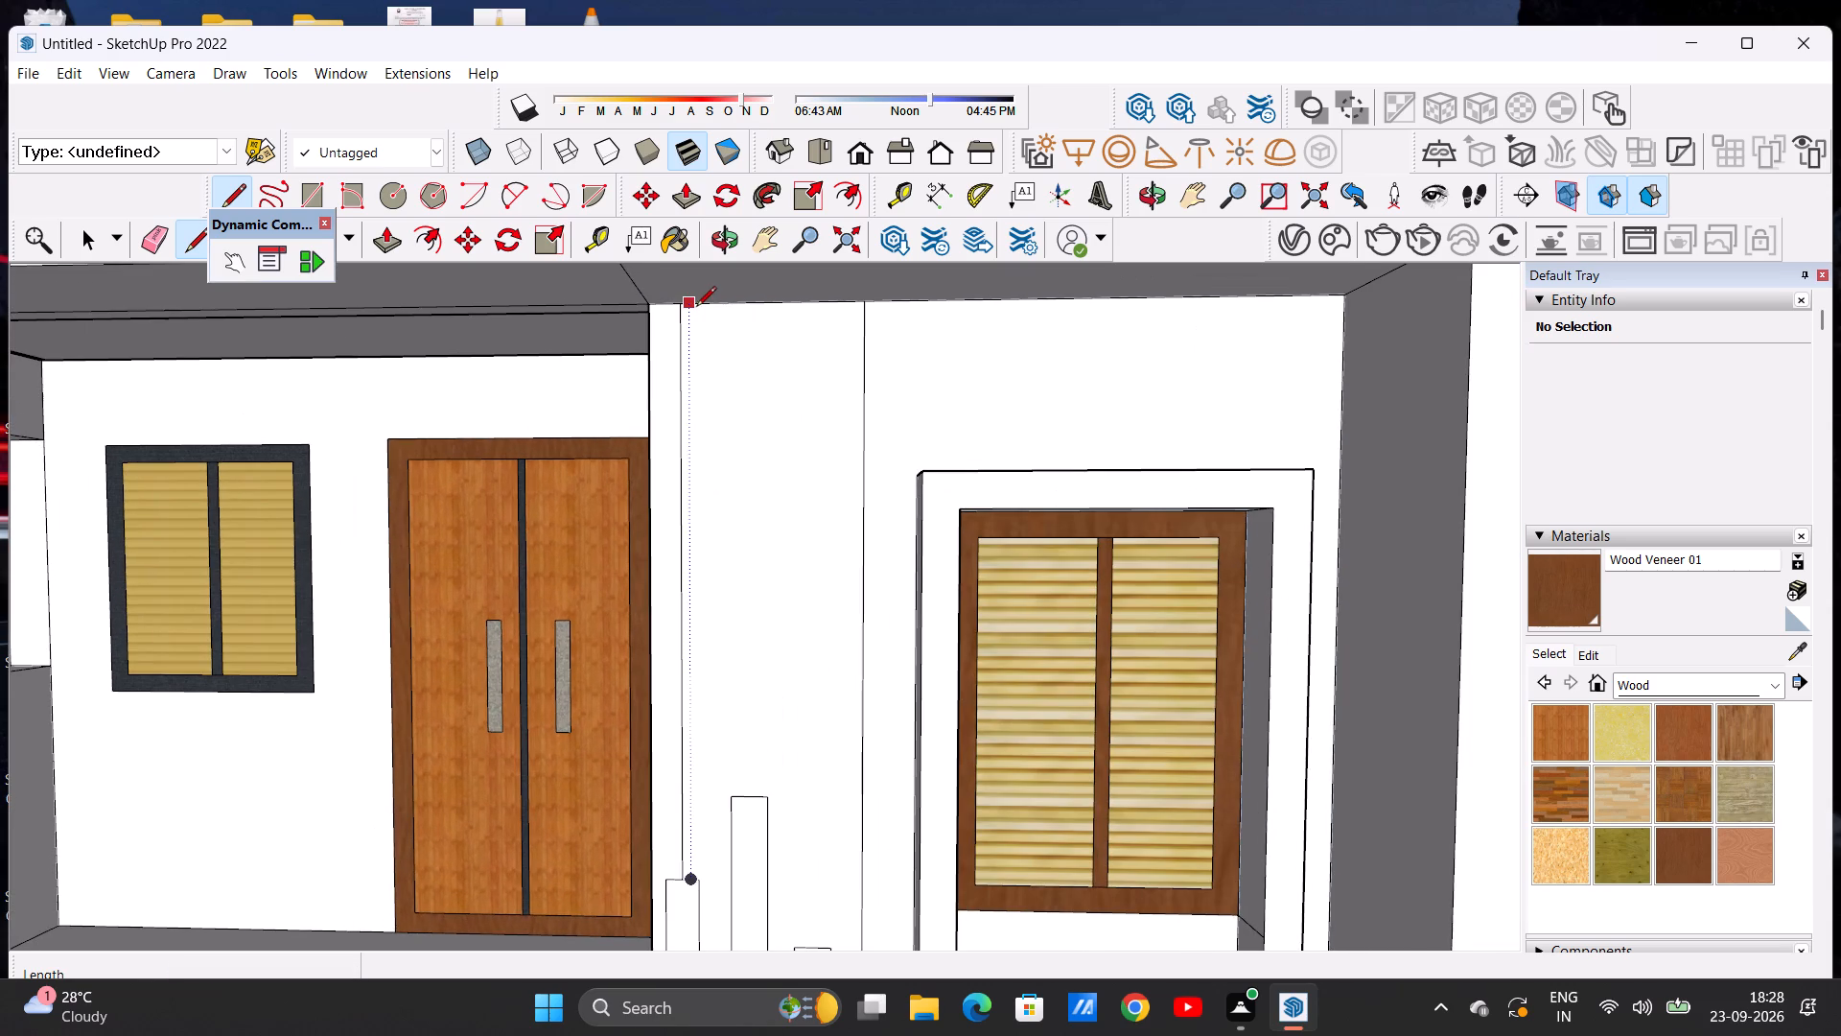
{"action": "left_click", "coordinate": [694, 308]}
{"action": "scroll", "coordinate": [698, 536], "scroll_direction": "down", "scroll_amount": 5}
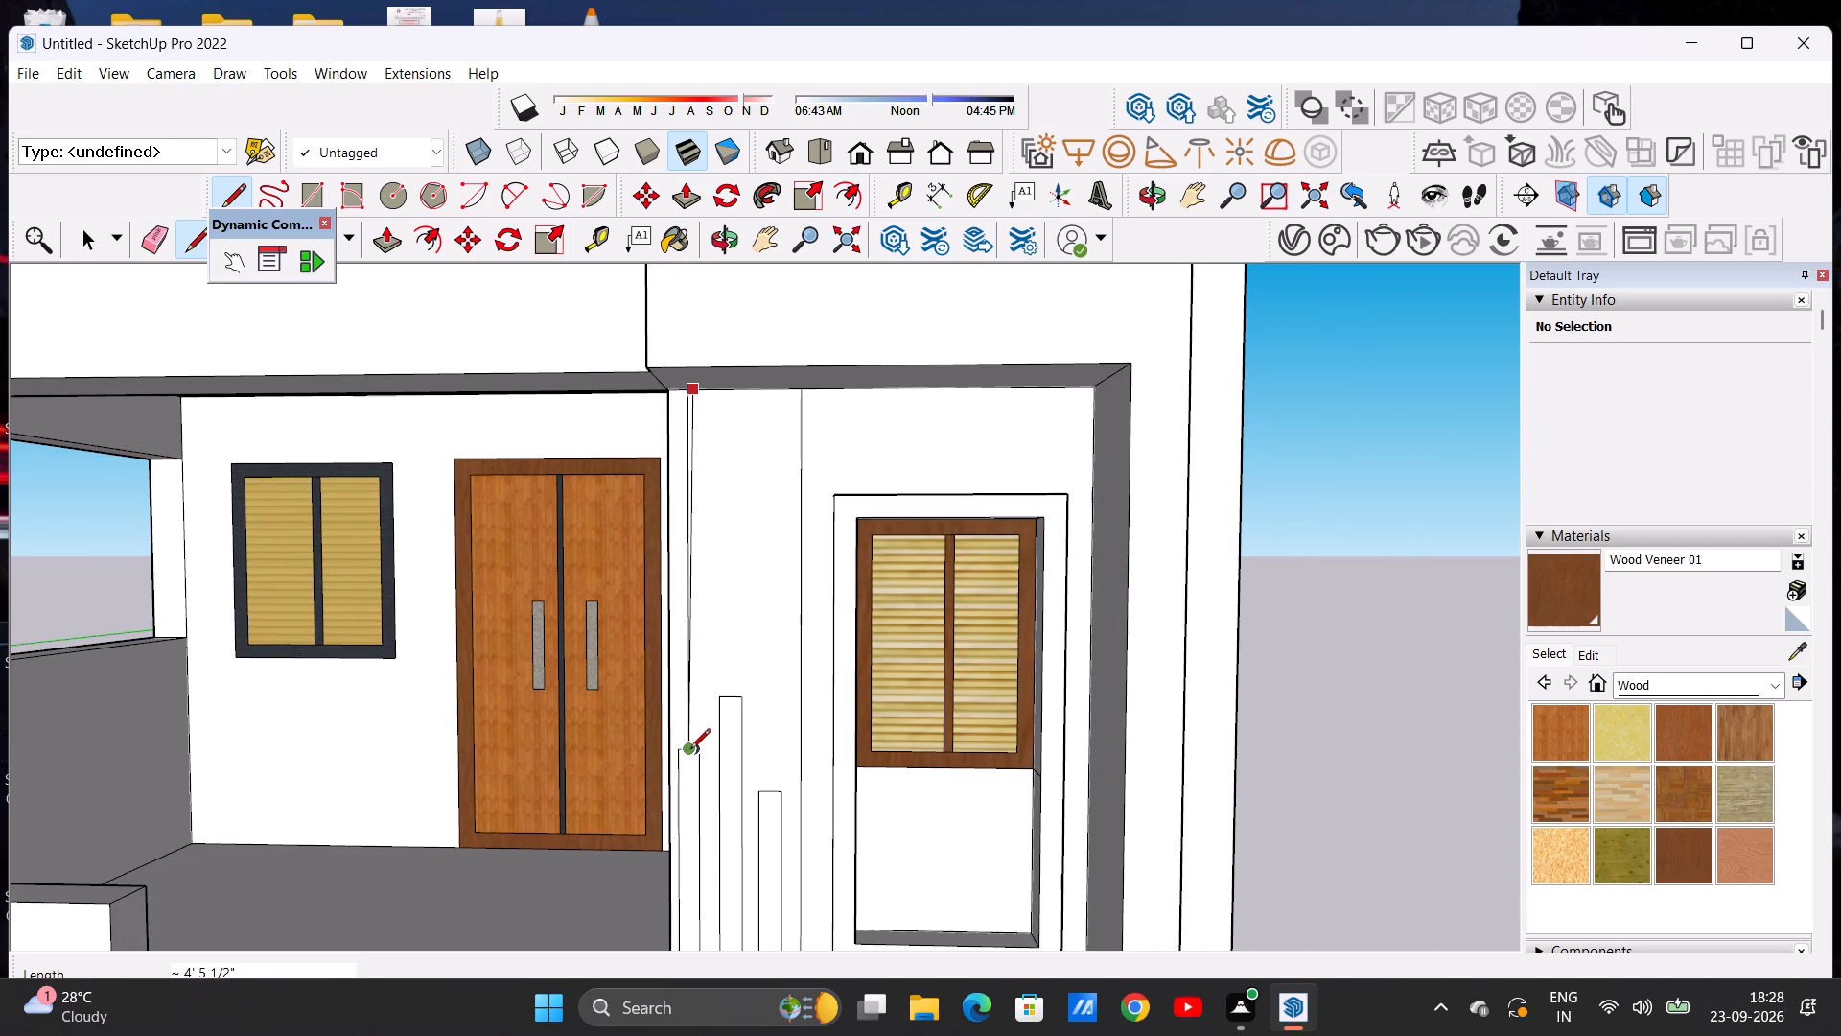
{"action": "scroll", "coordinate": [690, 750], "scroll_direction": "up", "scroll_amount": 11}
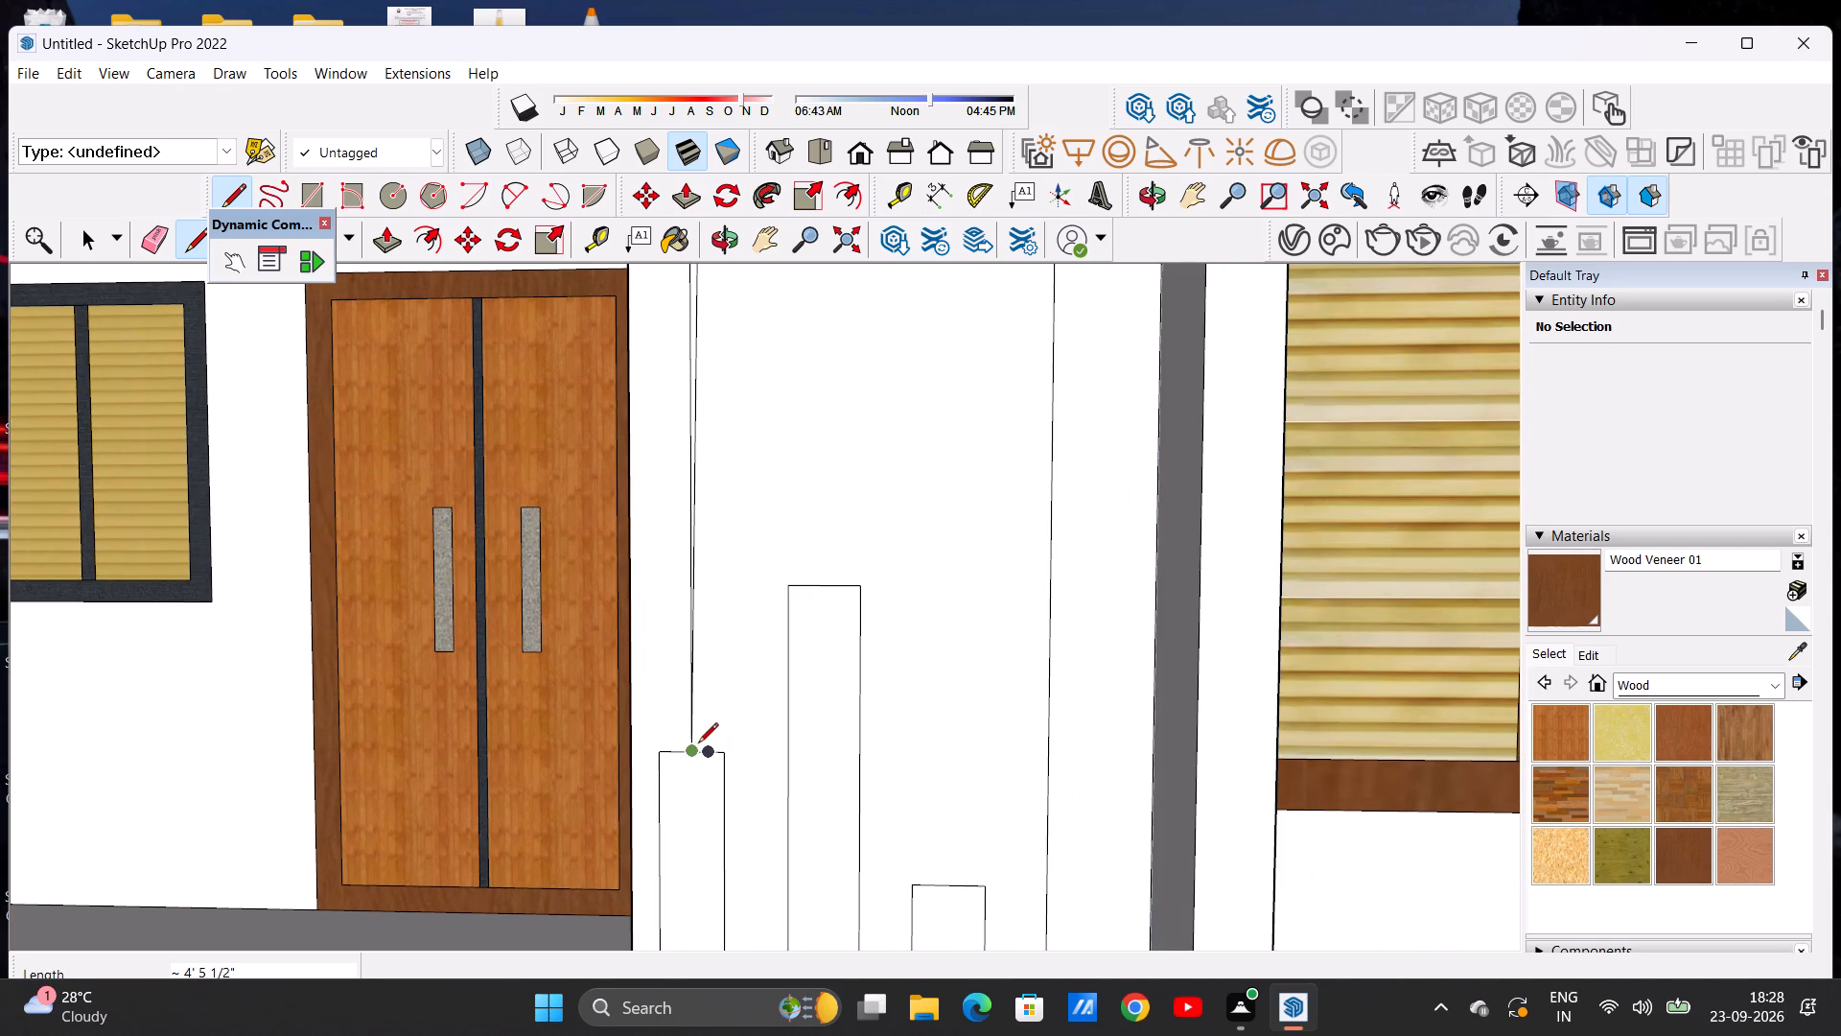
{"action": "left_click", "coordinate": [707, 744]}
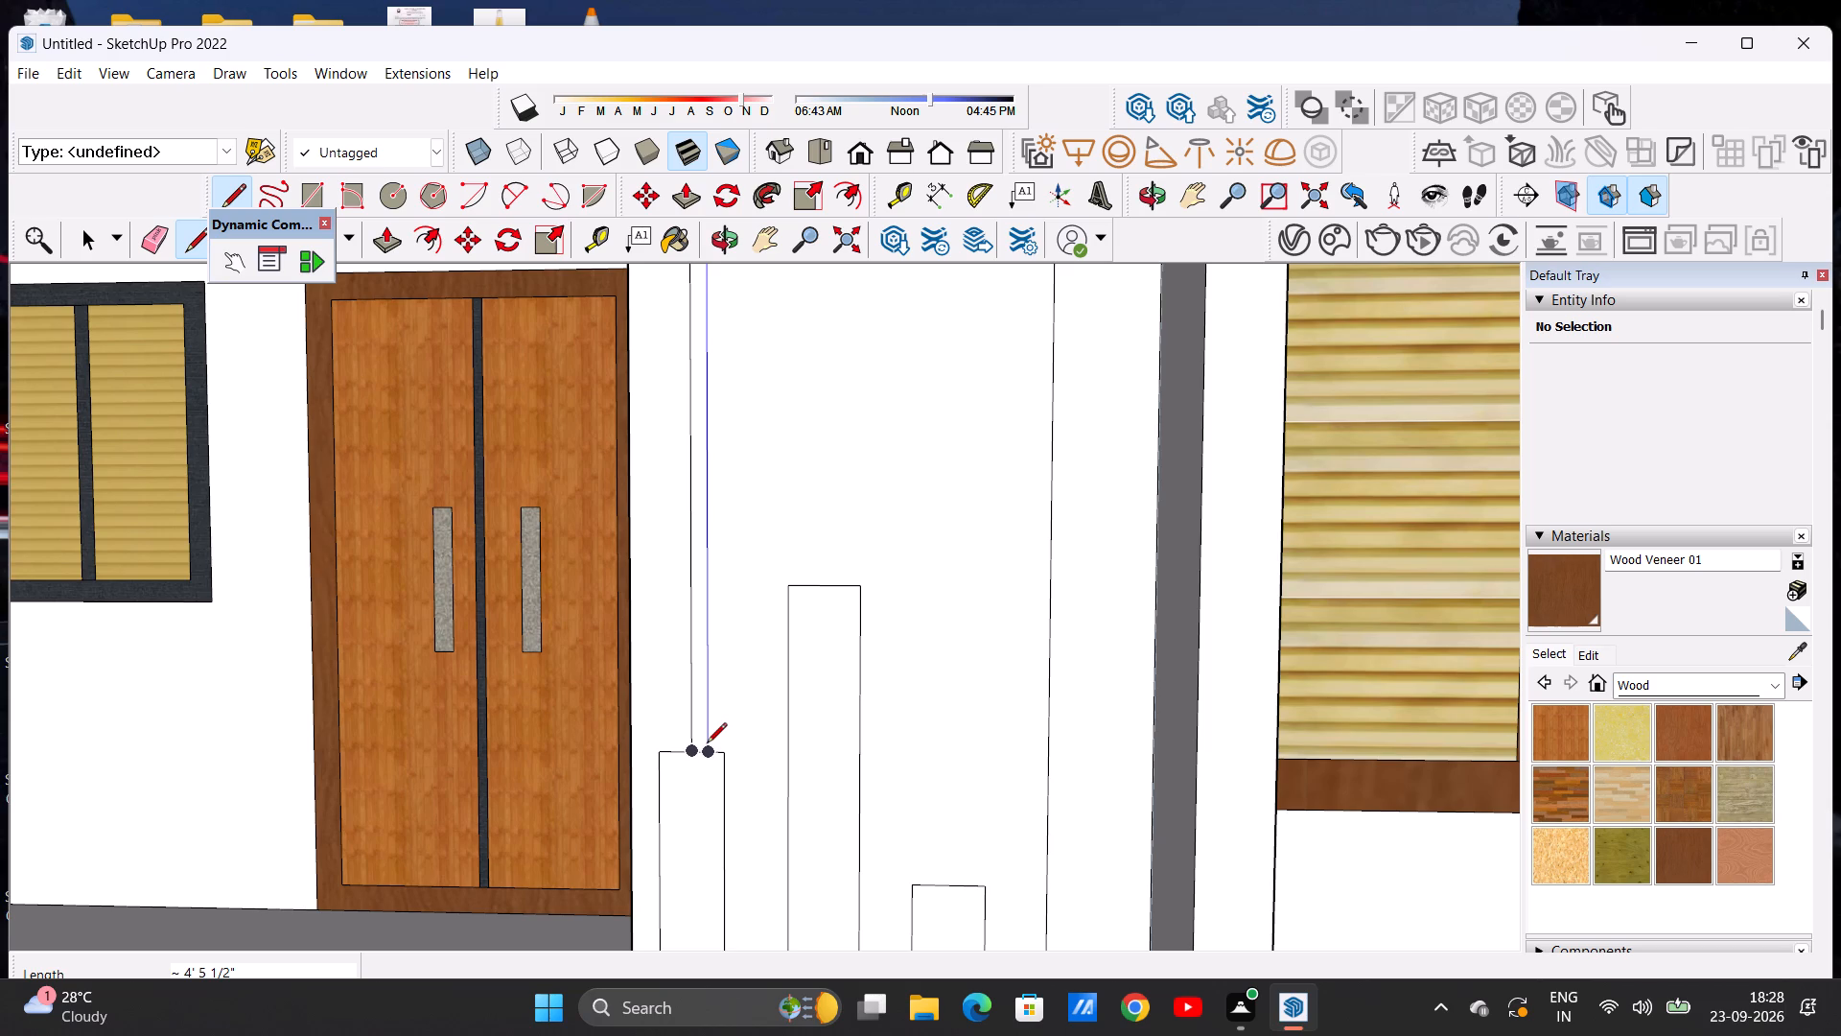
{"action": "key", "text": "space"}
Draw two closely spaced vertical lines about 3' 9 9/16" long between the tallest middle strip's top and the ceiling edge.
{"action": "scroll", "coordinate": [618, 718], "scroll_direction": "down", "scroll_amount": 12}
{"action": "scroll", "coordinate": [618, 634], "scroll_direction": "up", "scroll_amount": 5}
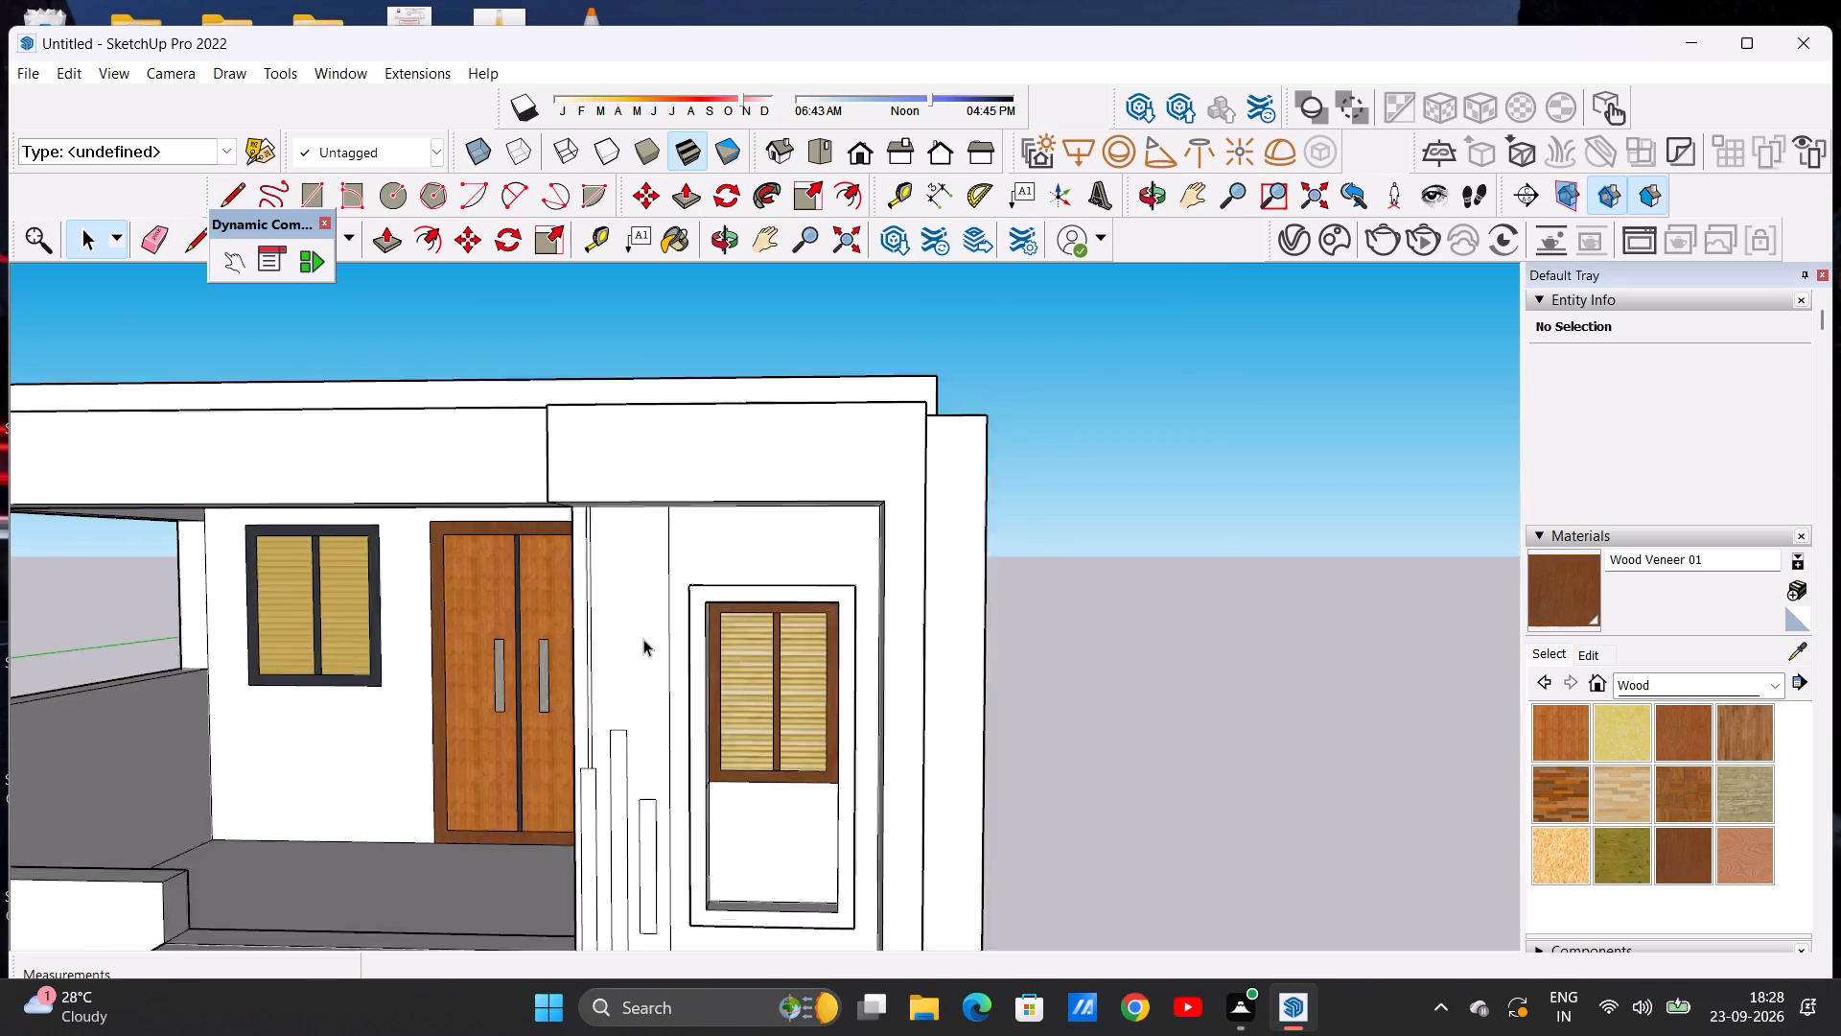
{"action": "scroll", "coordinate": [643, 639], "scroll_direction": "up", "scroll_amount": 6}
{"action": "scroll", "coordinate": [630, 663], "scroll_direction": "down", "scroll_amount": 5}
{"action": "scroll", "coordinate": [644, 518], "scroll_direction": "up", "scroll_amount": 5}
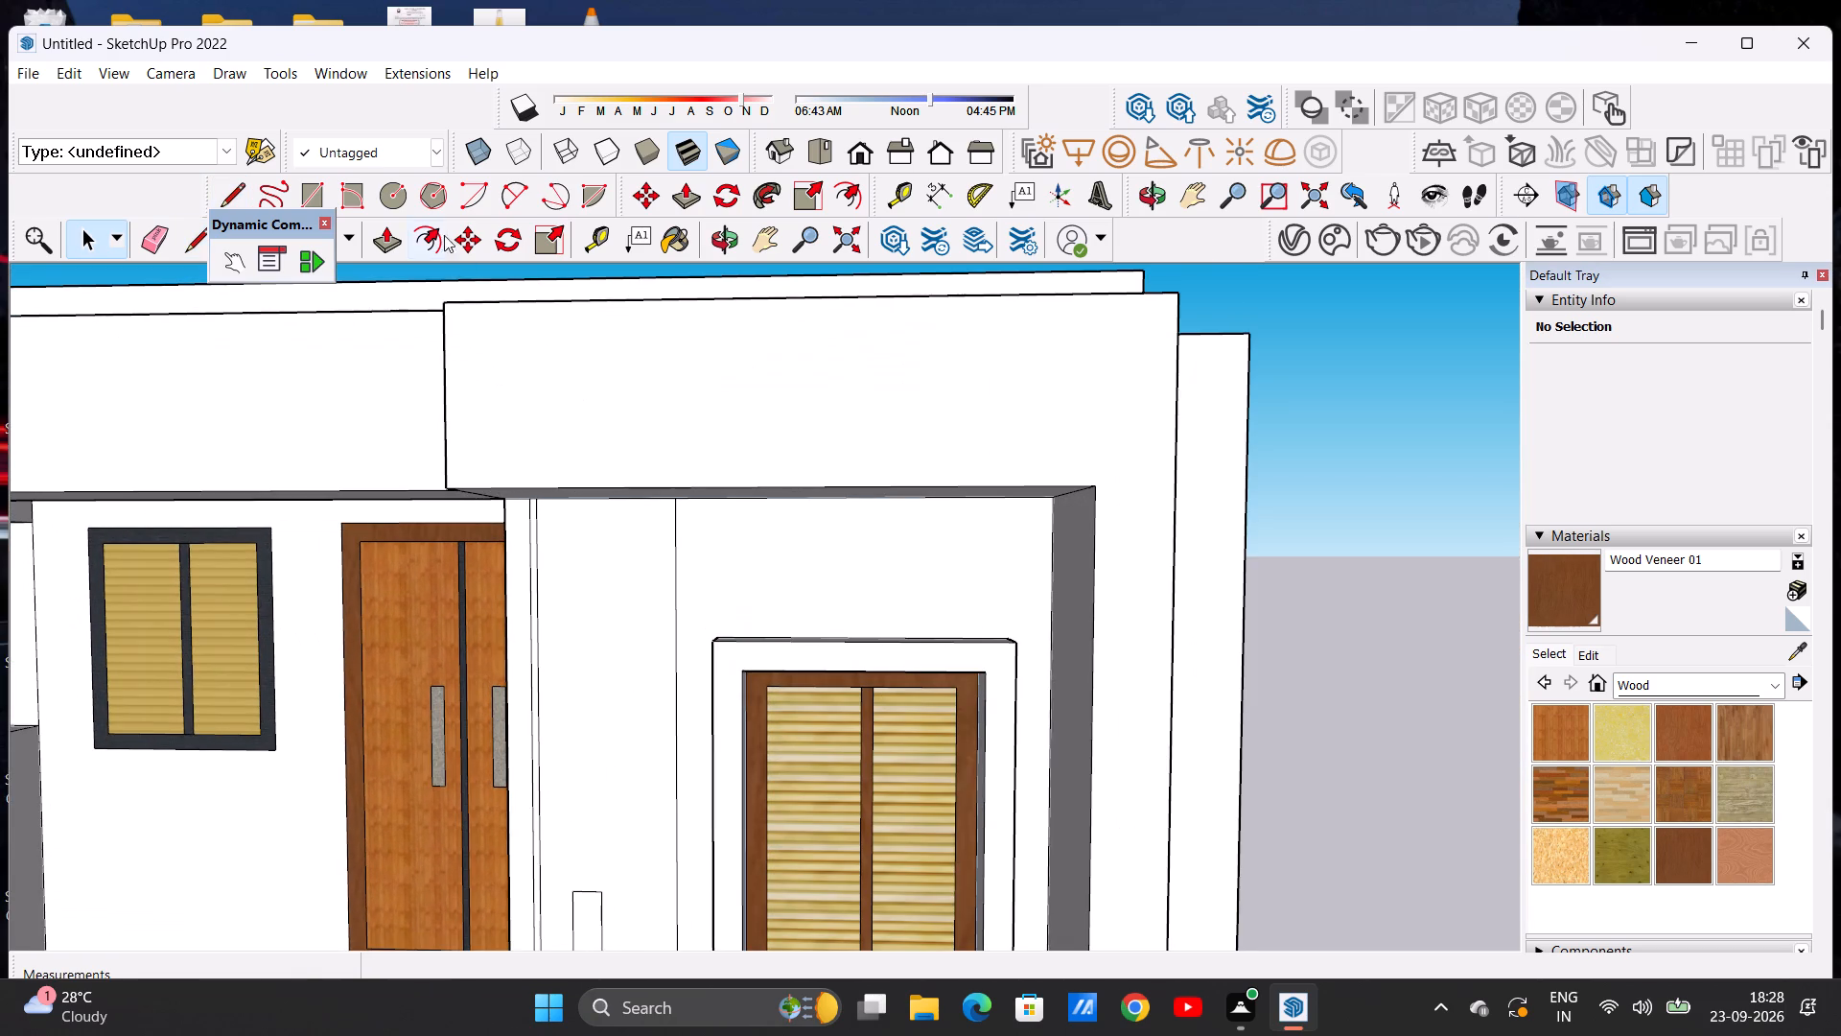
{"action": "left_click", "coordinate": [227, 190]}
{"action": "scroll", "coordinate": [736, 758], "scroll_direction": "down", "scroll_amount": 4}
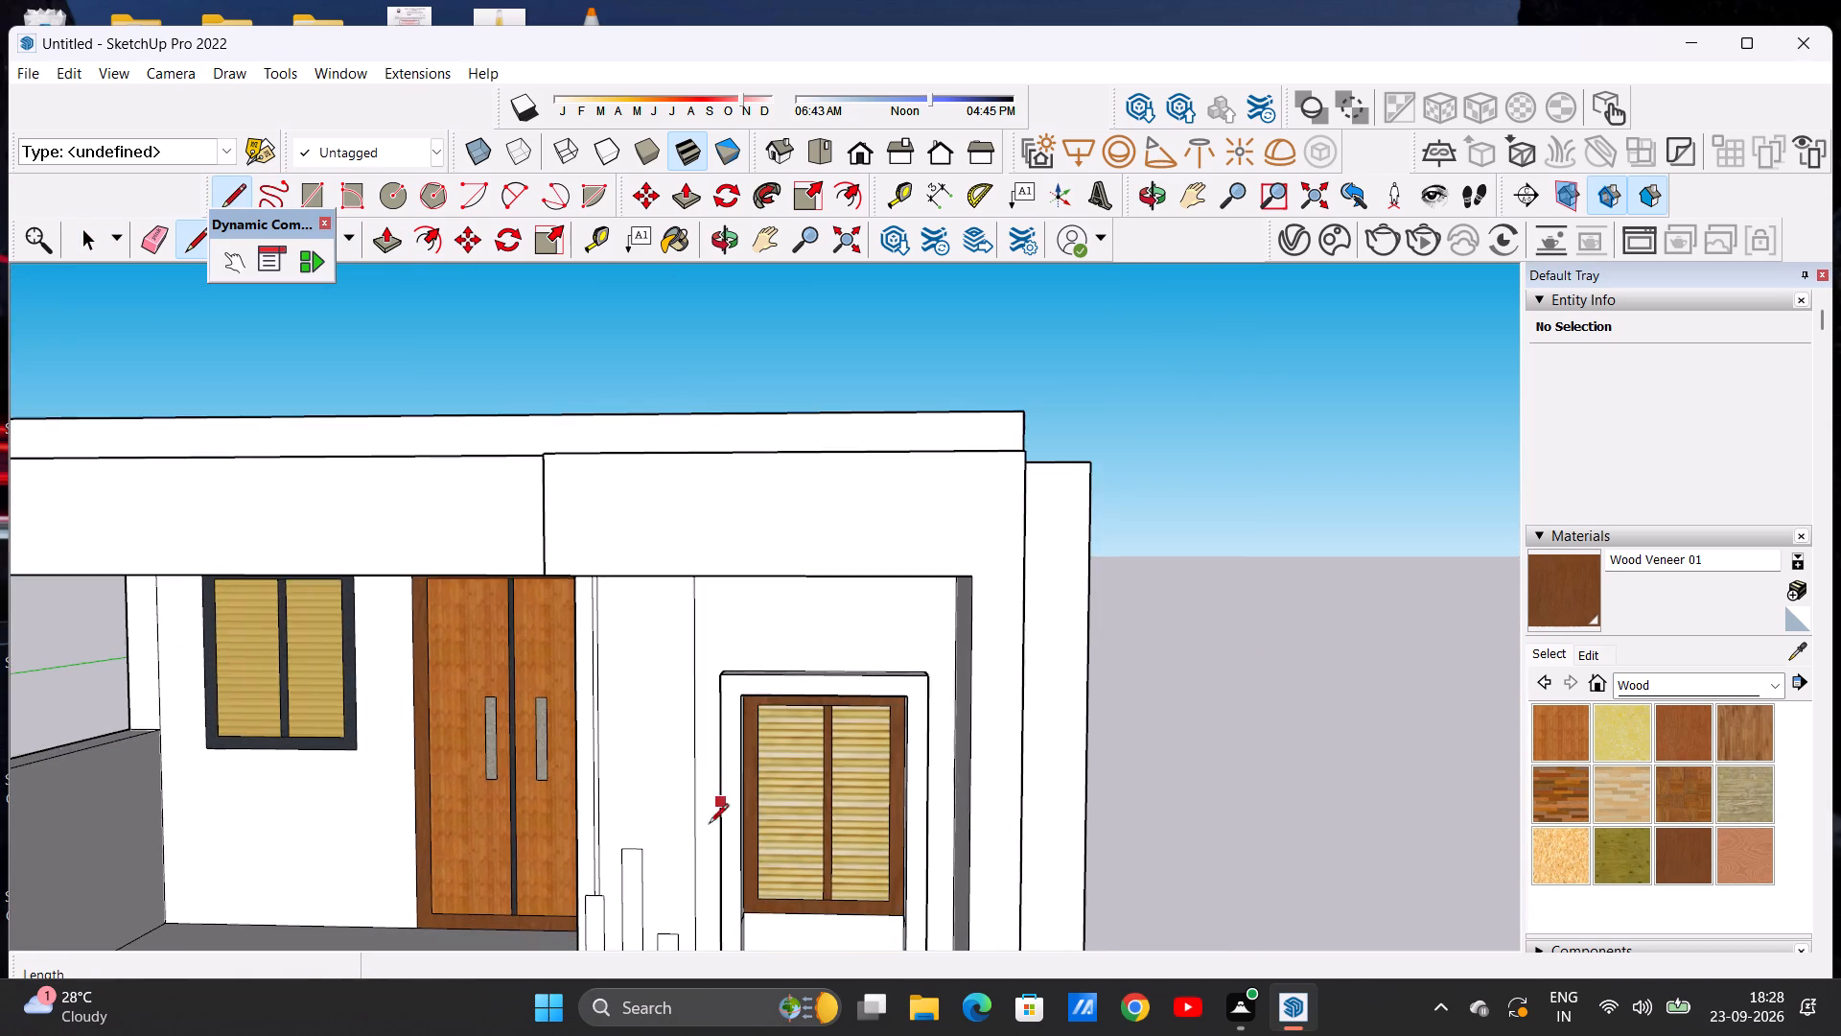
{"action": "scroll", "coordinate": [661, 881], "scroll_direction": "up", "scroll_amount": 9}
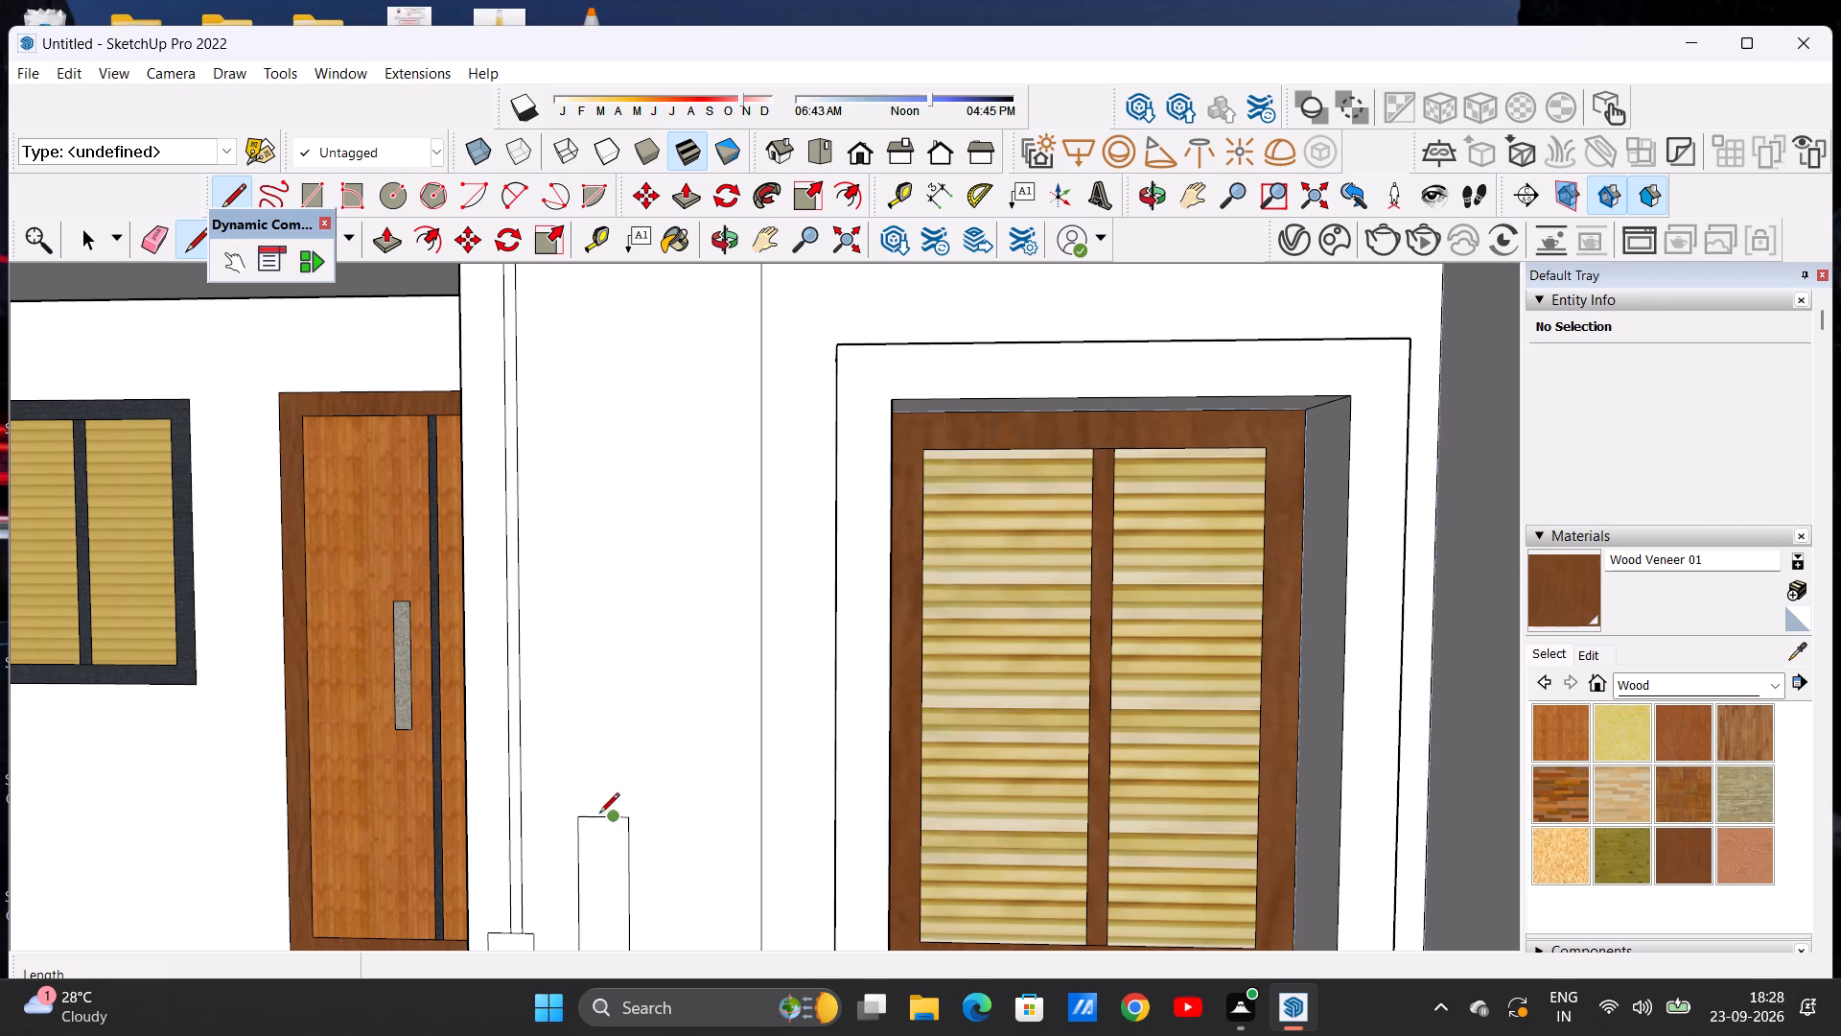
{"action": "left_click", "coordinate": [596, 814]}
{"action": "scroll", "coordinate": [617, 561], "scroll_direction": "down", "scroll_amount": 7}
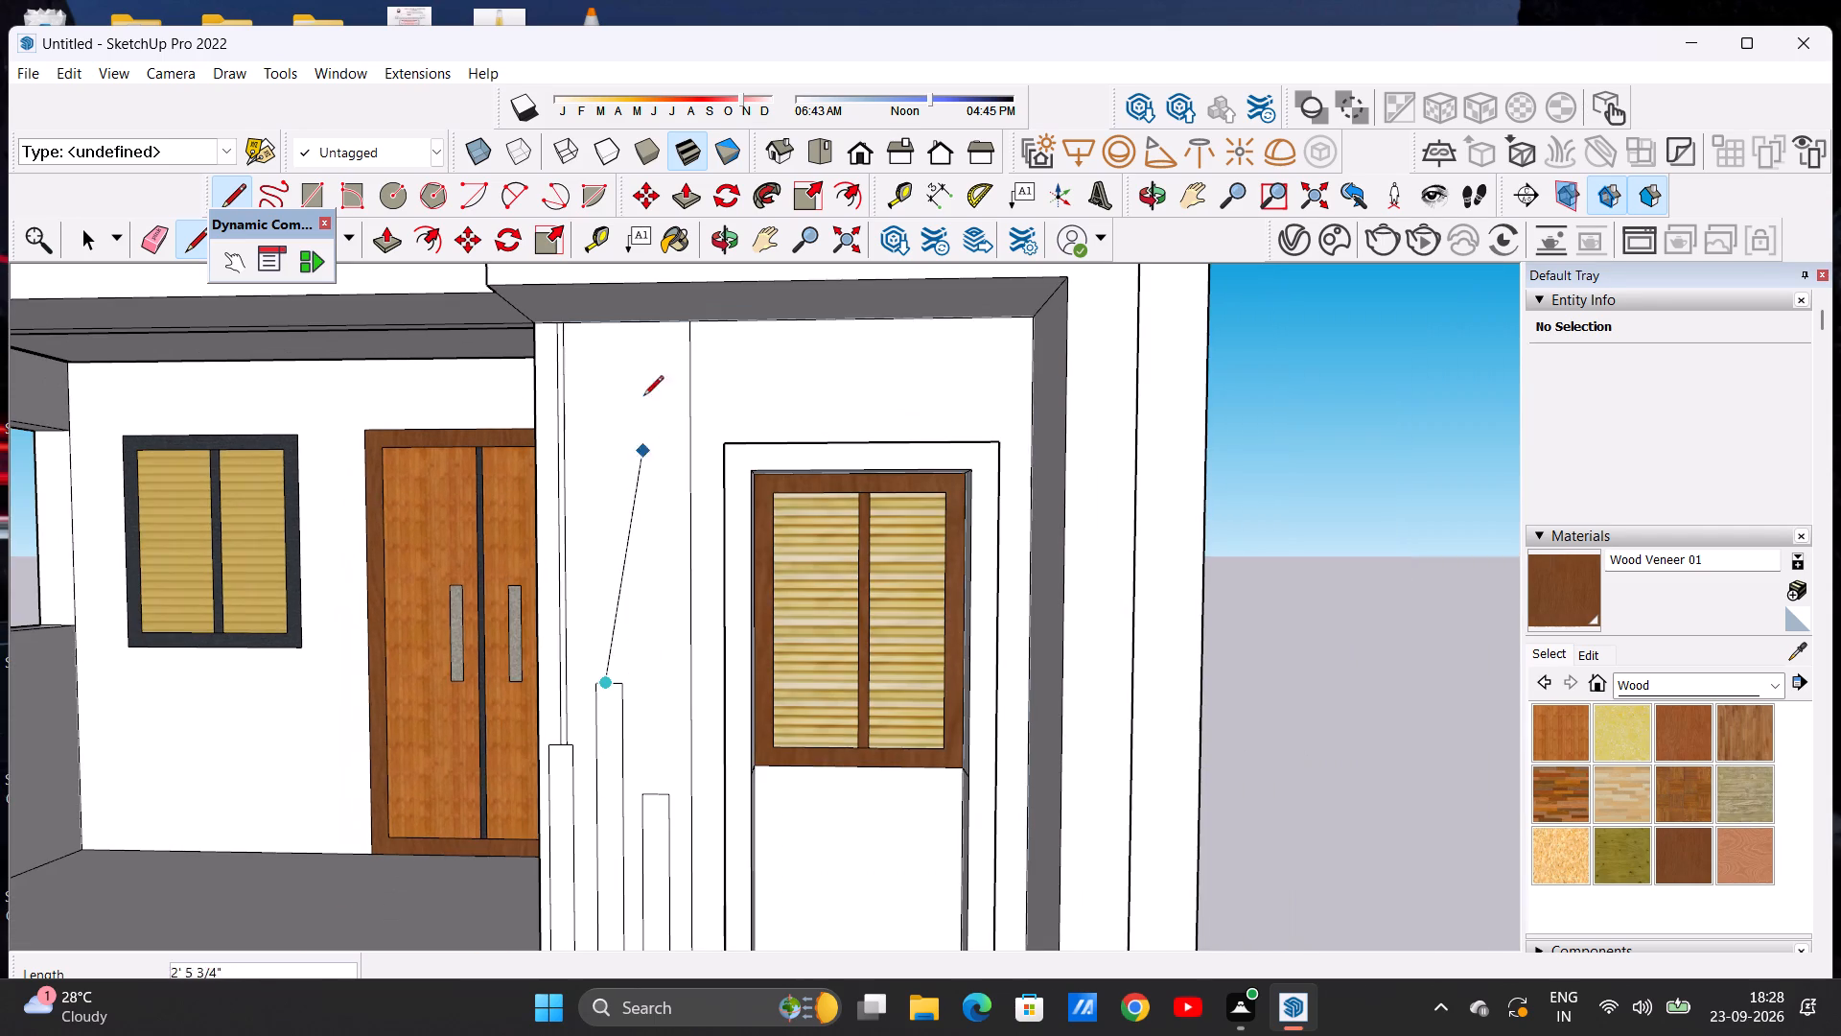
{"action": "left_click", "coordinate": [602, 325]}
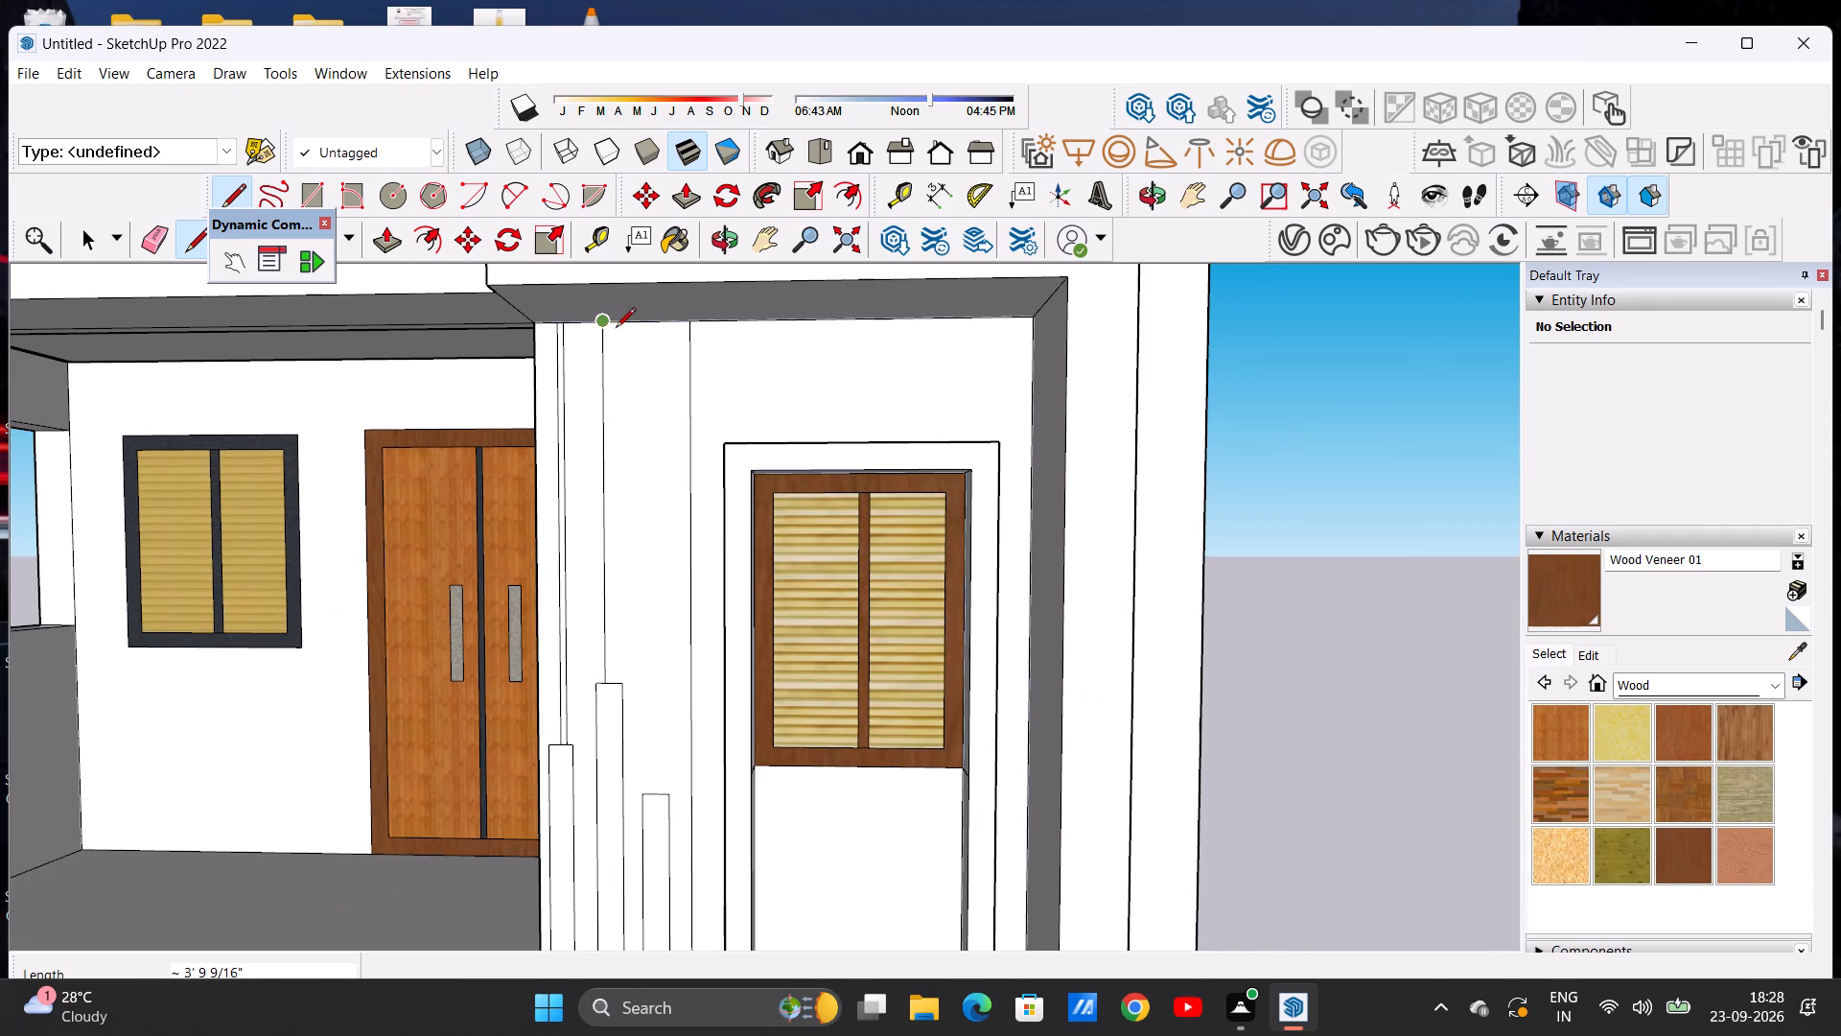
{"action": "scroll", "coordinate": [616, 329], "scroll_direction": "up", "scroll_amount": 8}
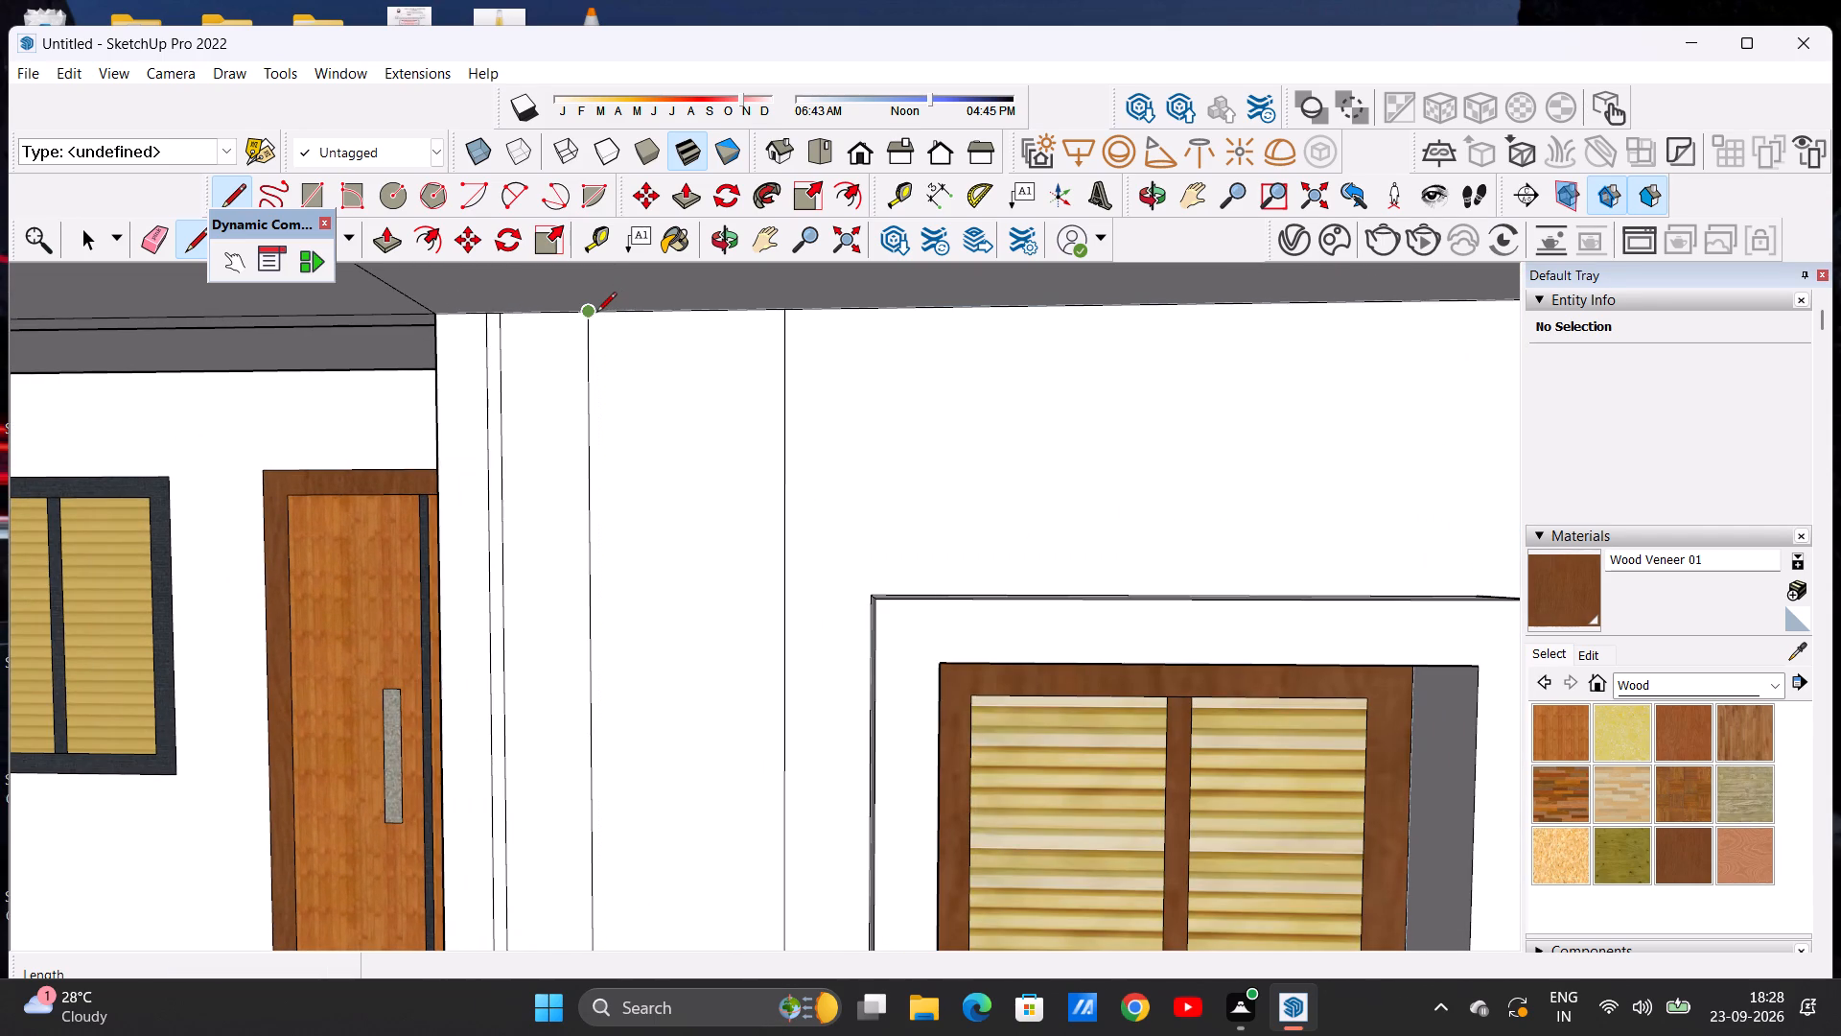
{"action": "left_click", "coordinate": [605, 315]}
{"action": "scroll", "coordinate": [630, 457], "scroll_direction": "down", "scroll_amount": 2}
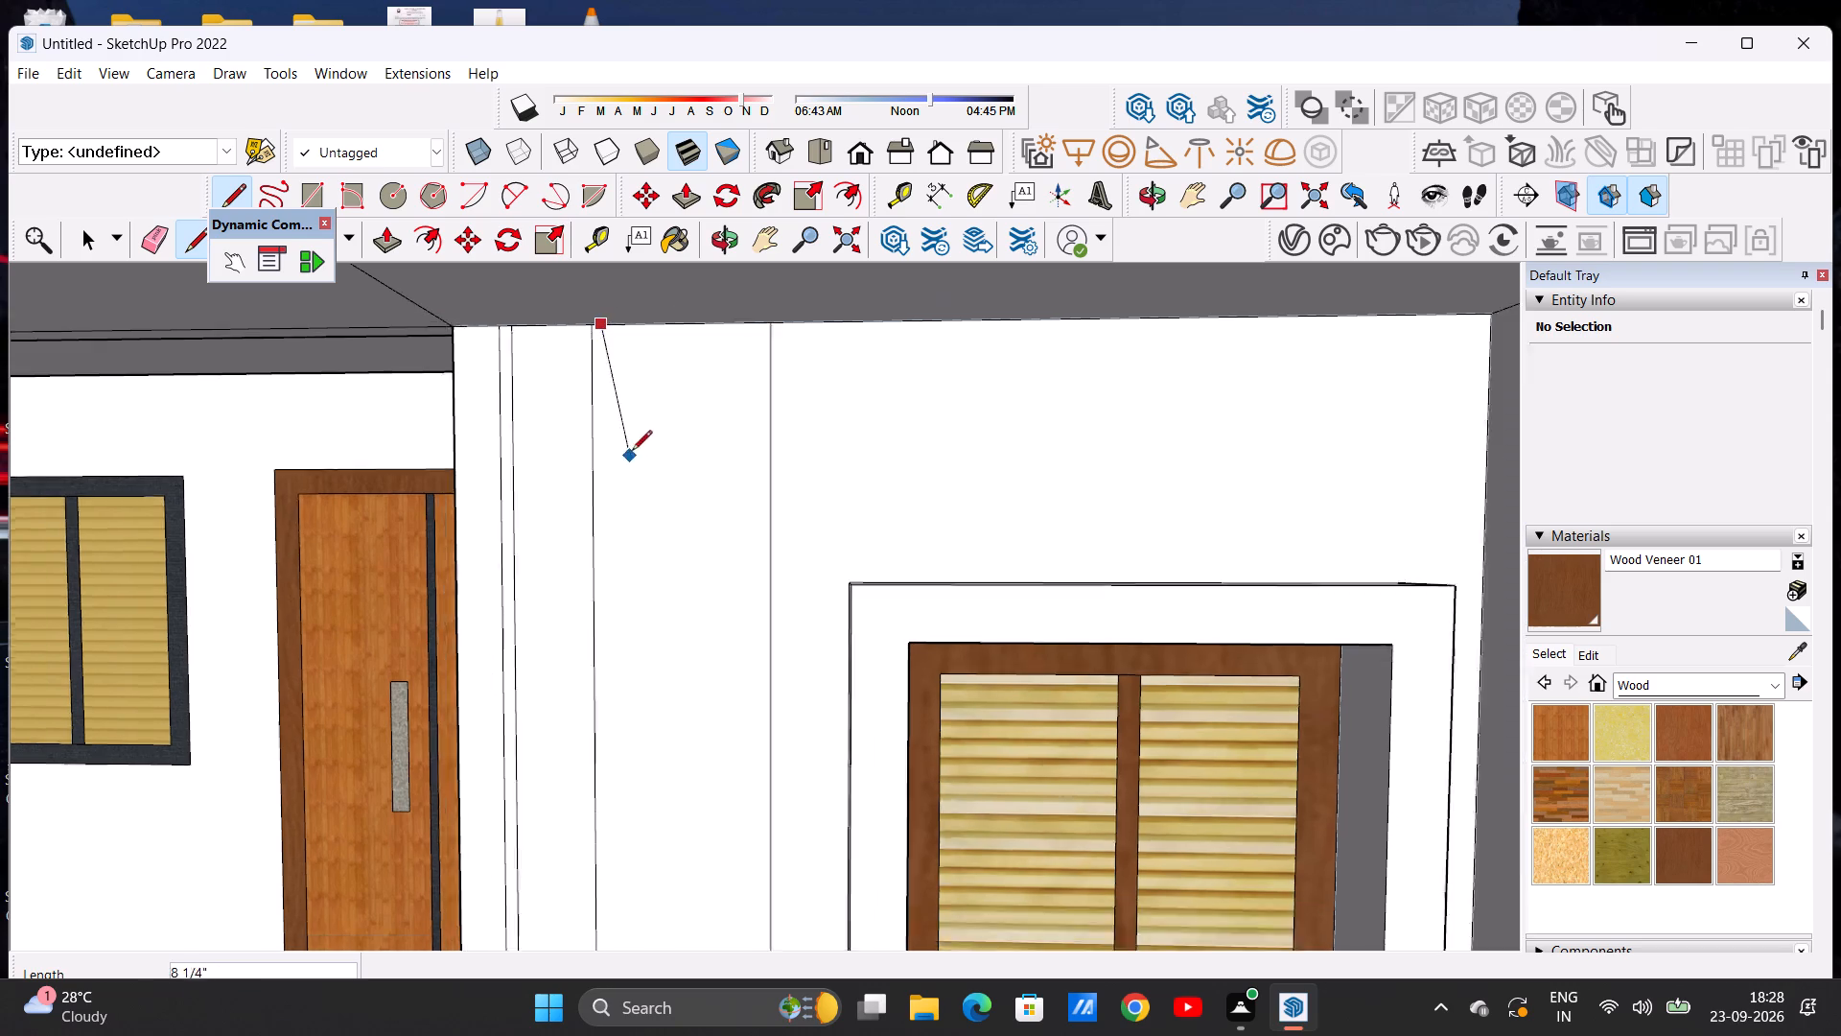
{"action": "scroll", "coordinate": [632, 452], "scroll_direction": "down", "scroll_amount": 4}
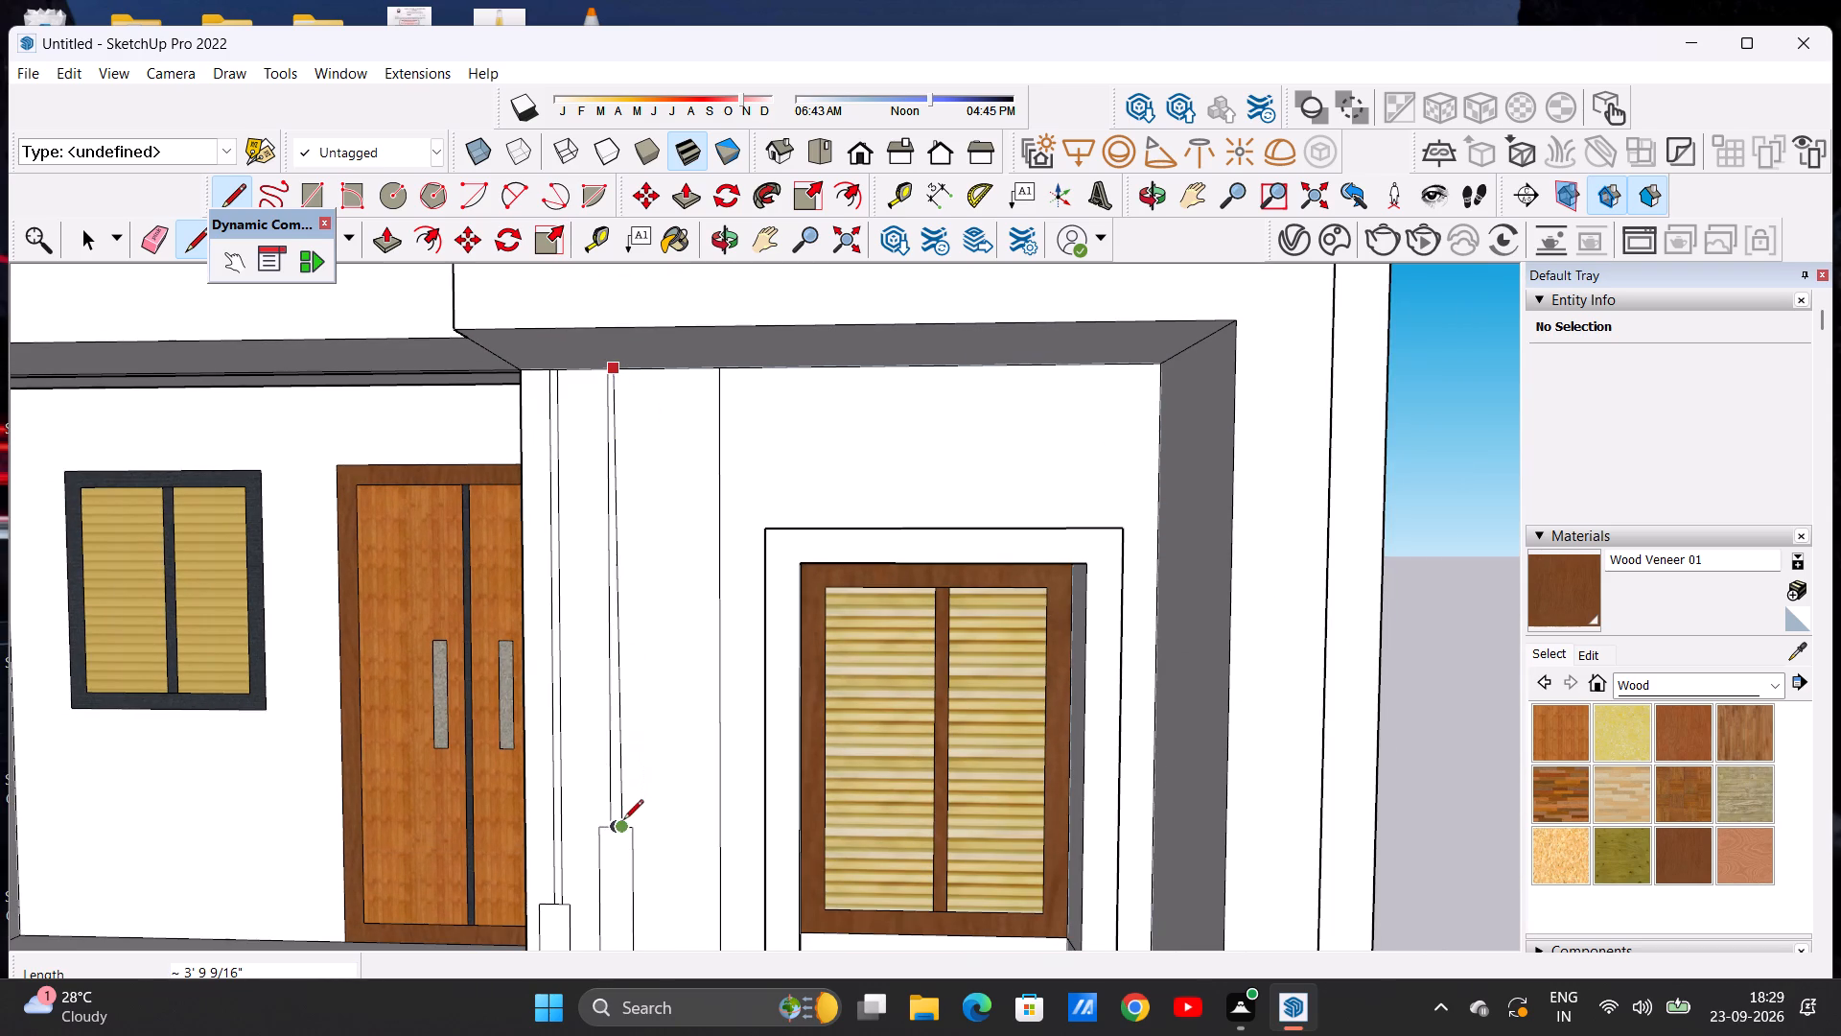
{"action": "scroll", "coordinate": [612, 828], "scroll_direction": "up", "scroll_amount": 6}
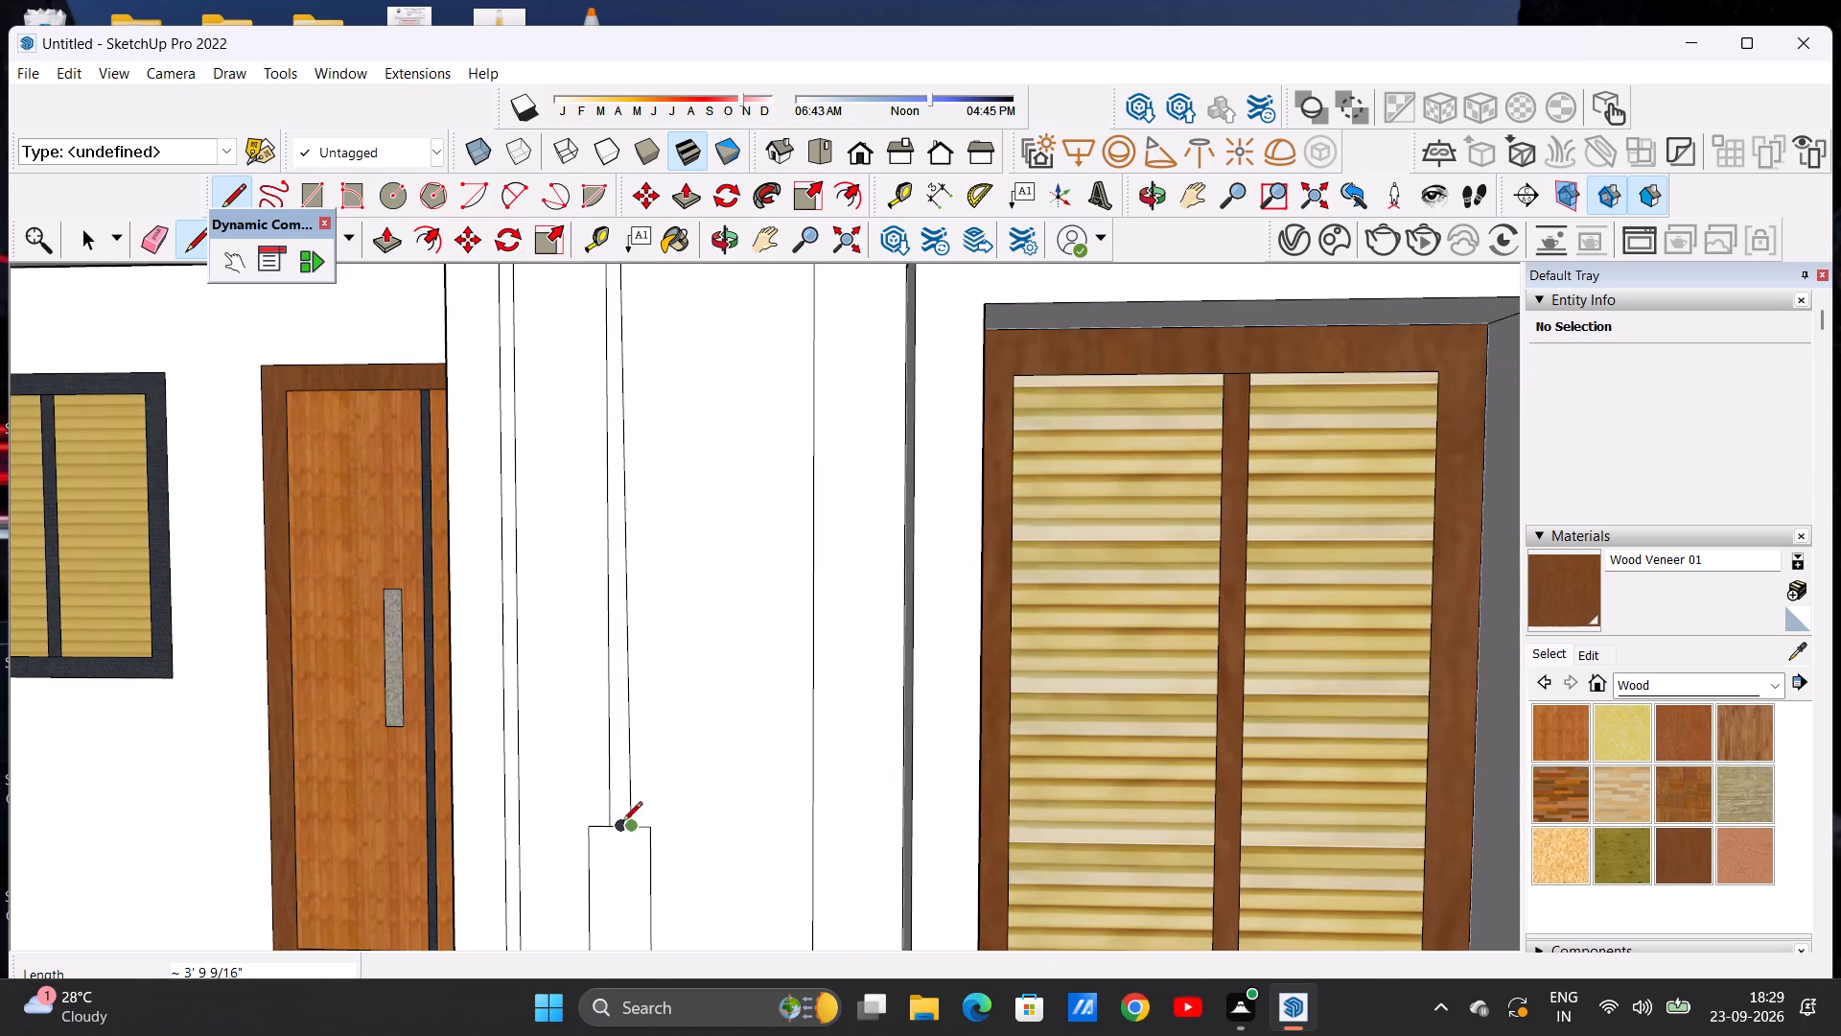
{"action": "scroll", "coordinate": [615, 831], "scroll_direction": "up", "scroll_amount": 8}
{"action": "left_click", "coordinate": [620, 827]}
{"action": "key", "text": "space"}
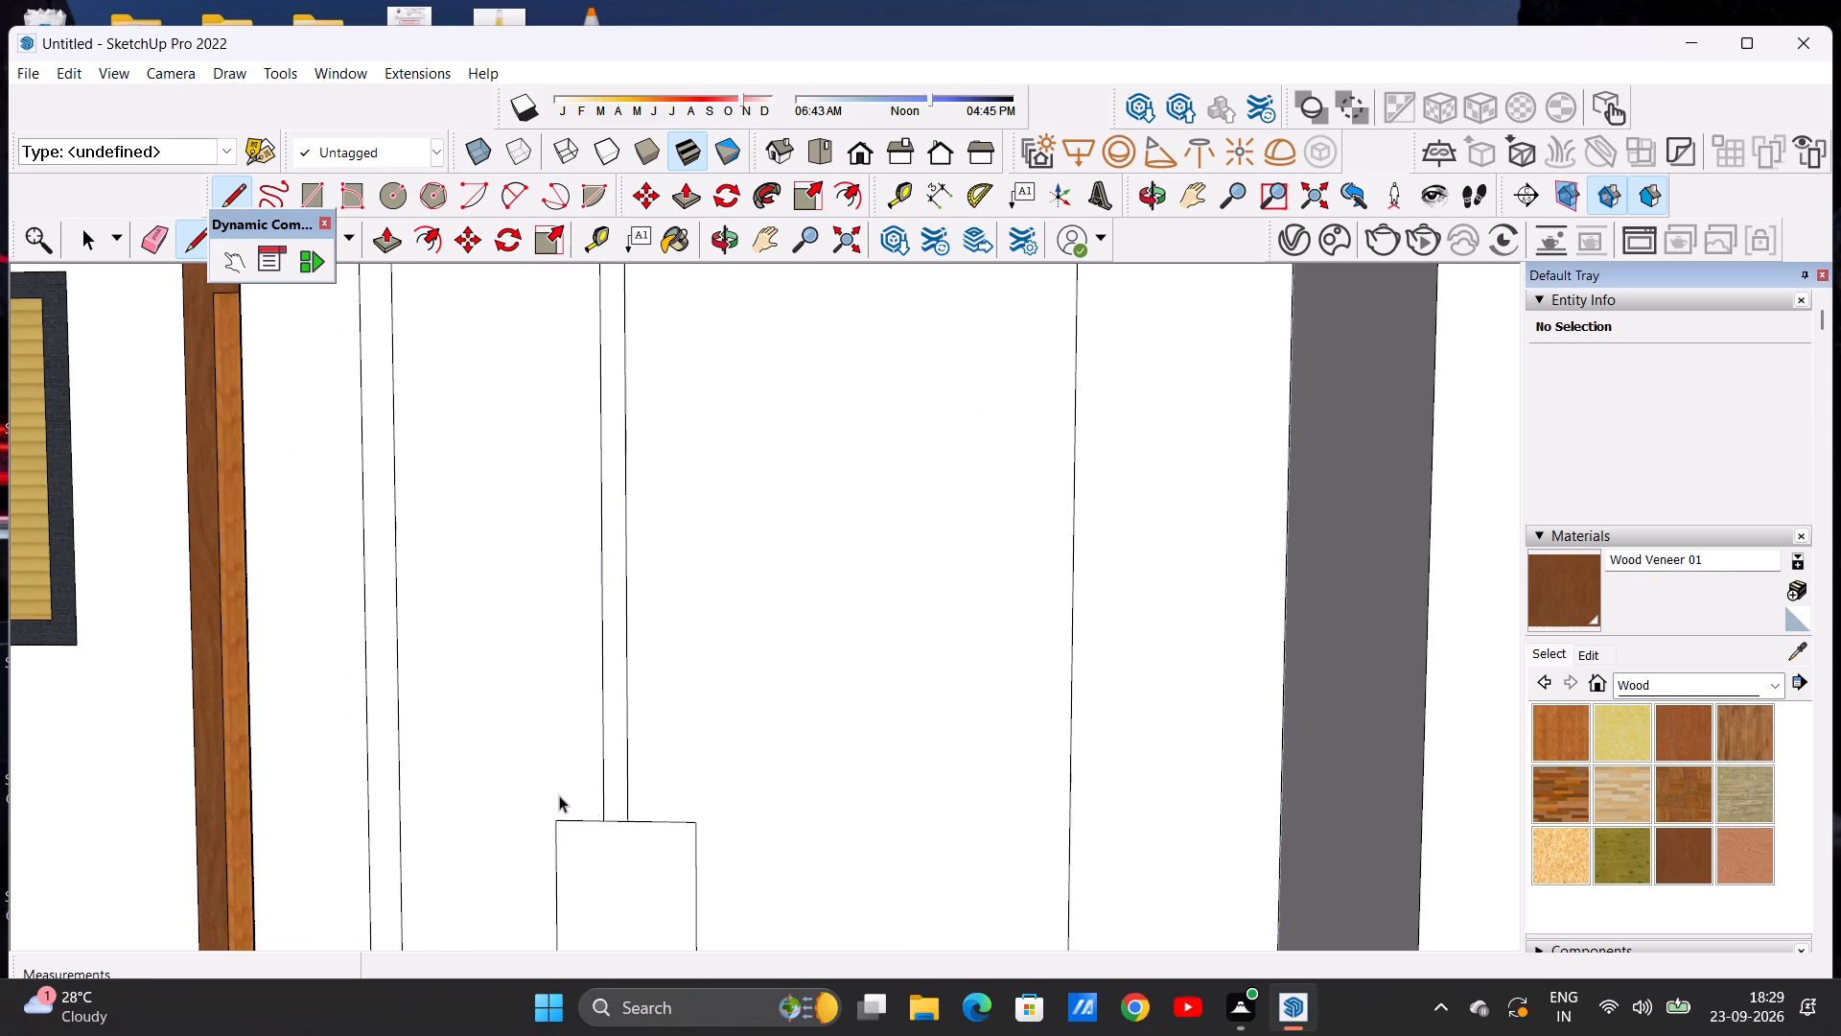
Draw a vertical line about 4' 11 3/4" long from the top of the shortest strip to the ceiling edge.
{"action": "scroll", "coordinate": [555, 786], "scroll_direction": "down", "scroll_amount": 20}
{"action": "scroll", "coordinate": [617, 840], "scroll_direction": "up", "scroll_amount": 6}
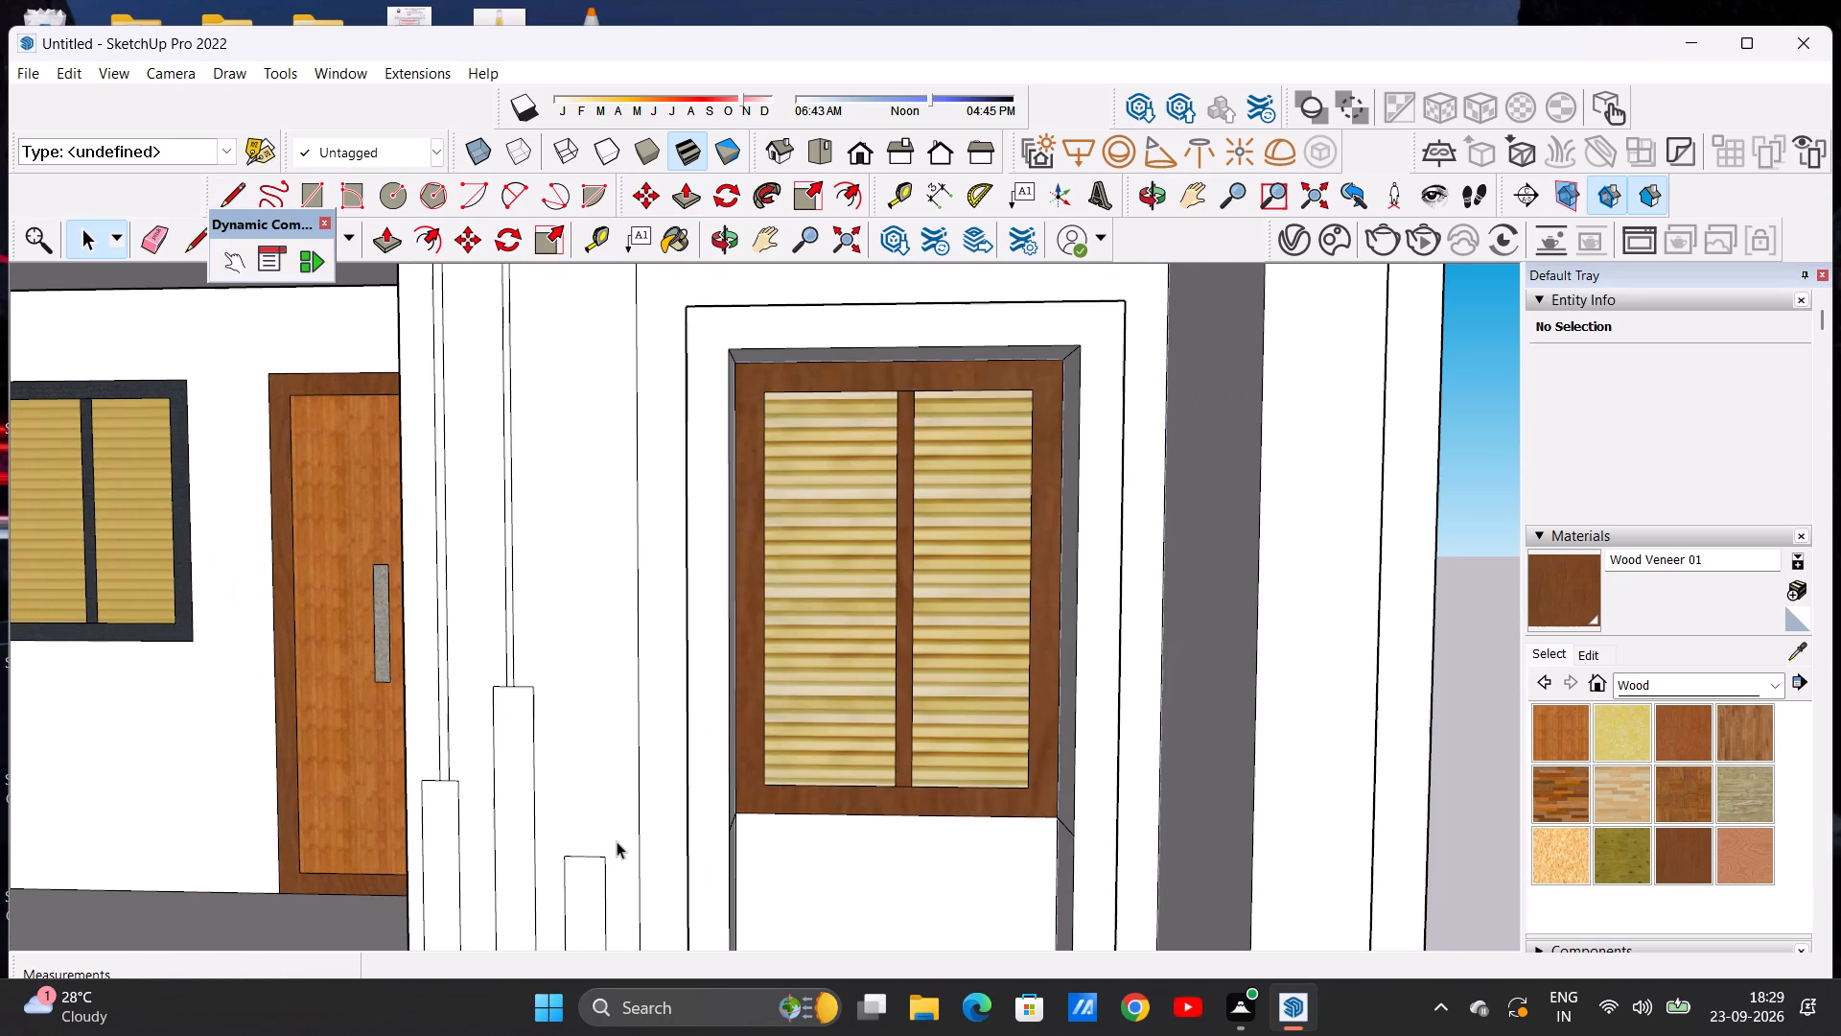
{"action": "scroll", "coordinate": [595, 778], "scroll_direction": "up", "scroll_amount": 3}
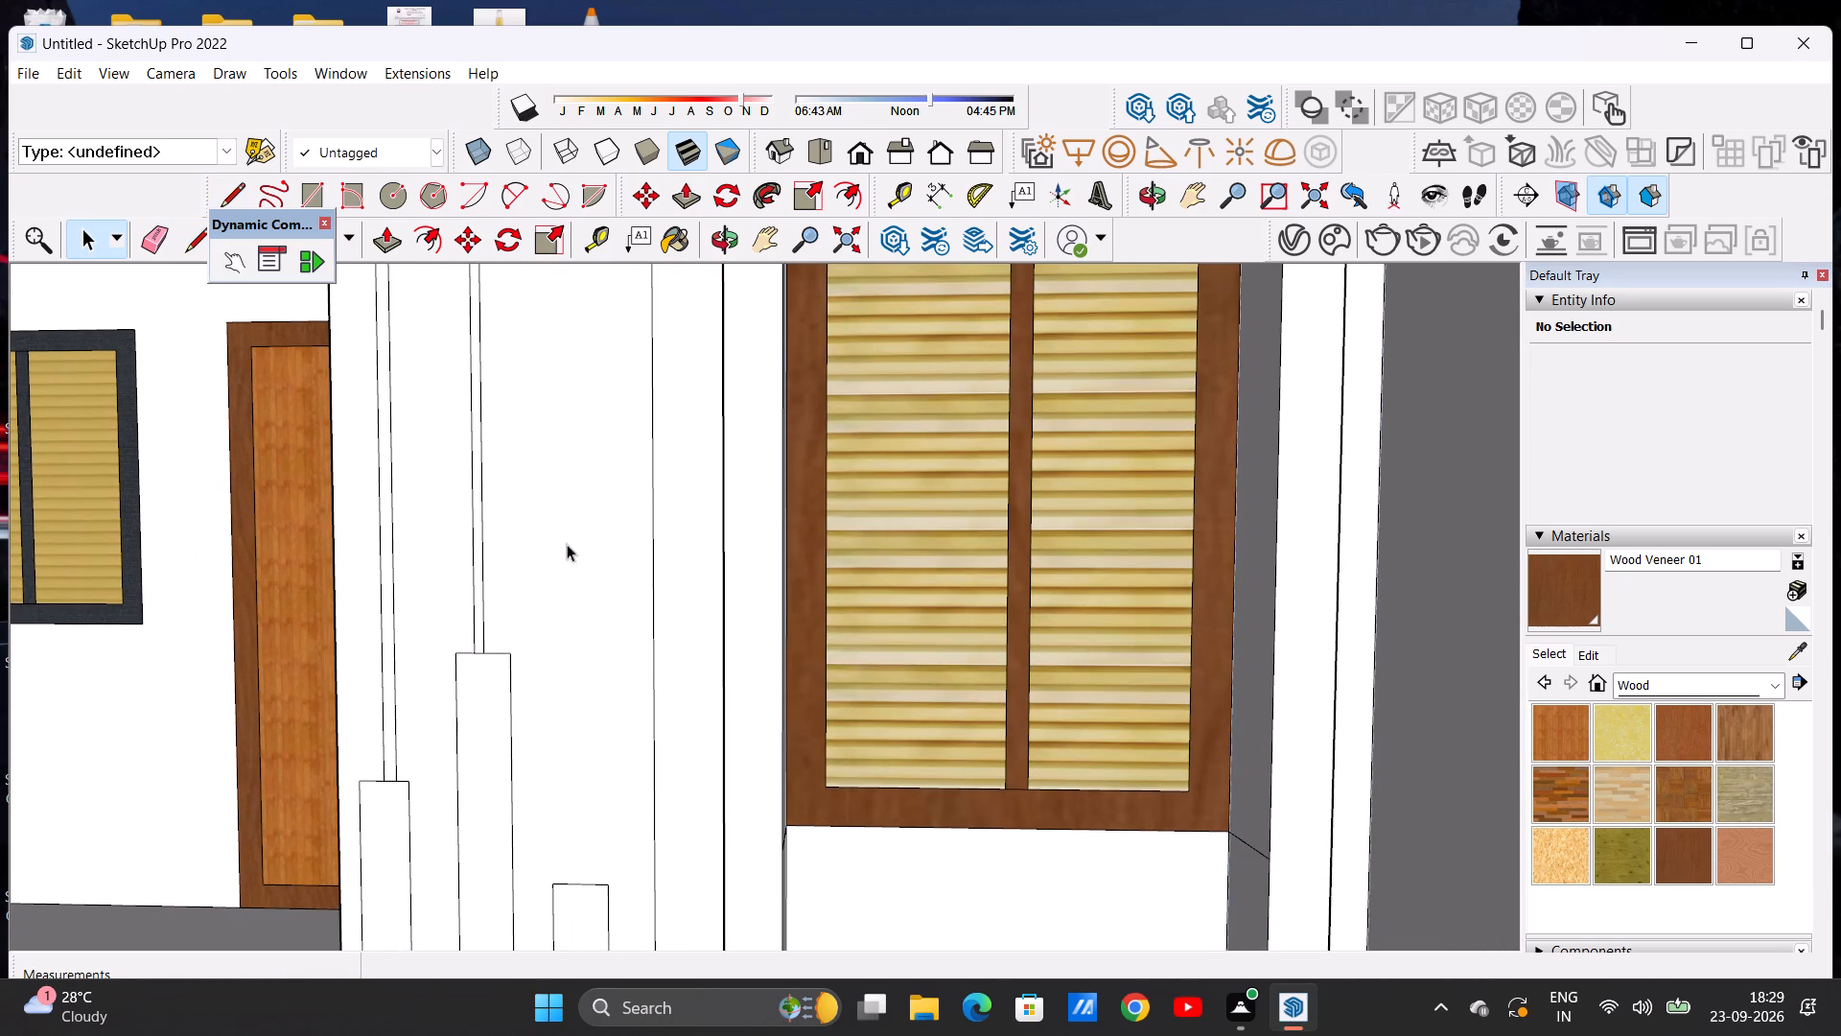
{"action": "left_click", "coordinate": [244, 195]}
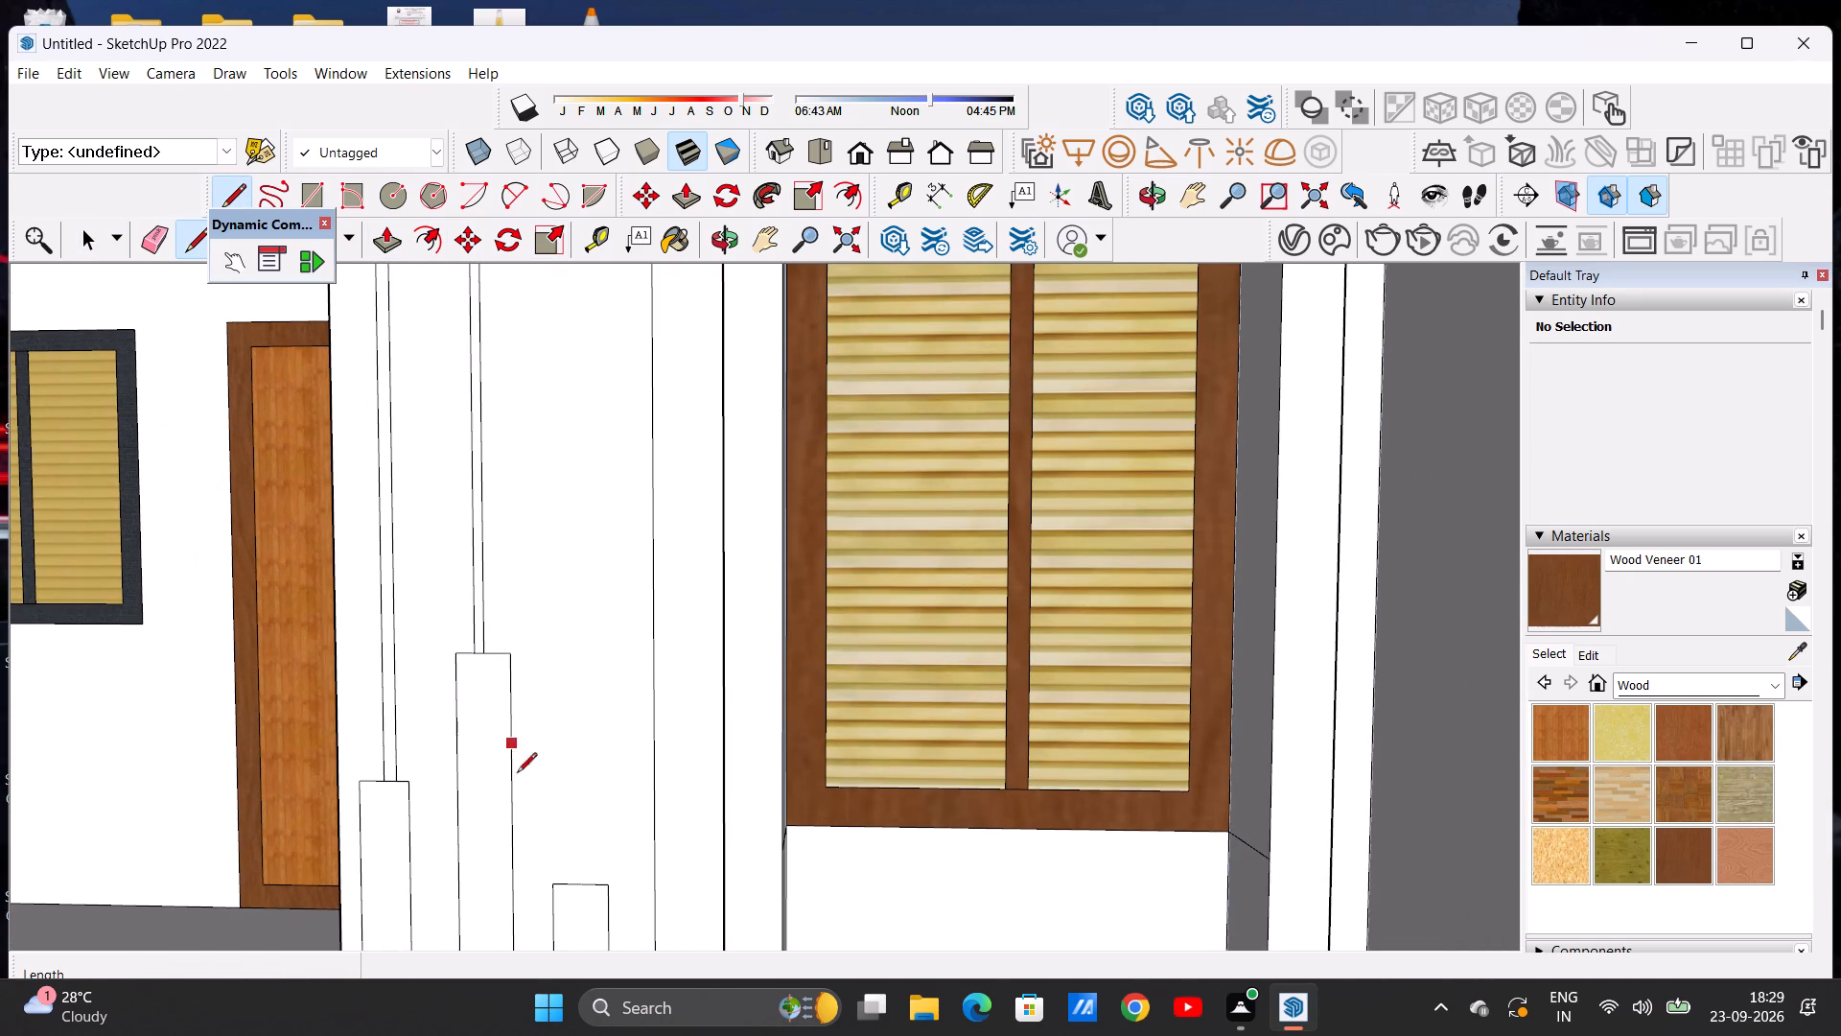
{"action": "left_click", "coordinate": [575, 888]}
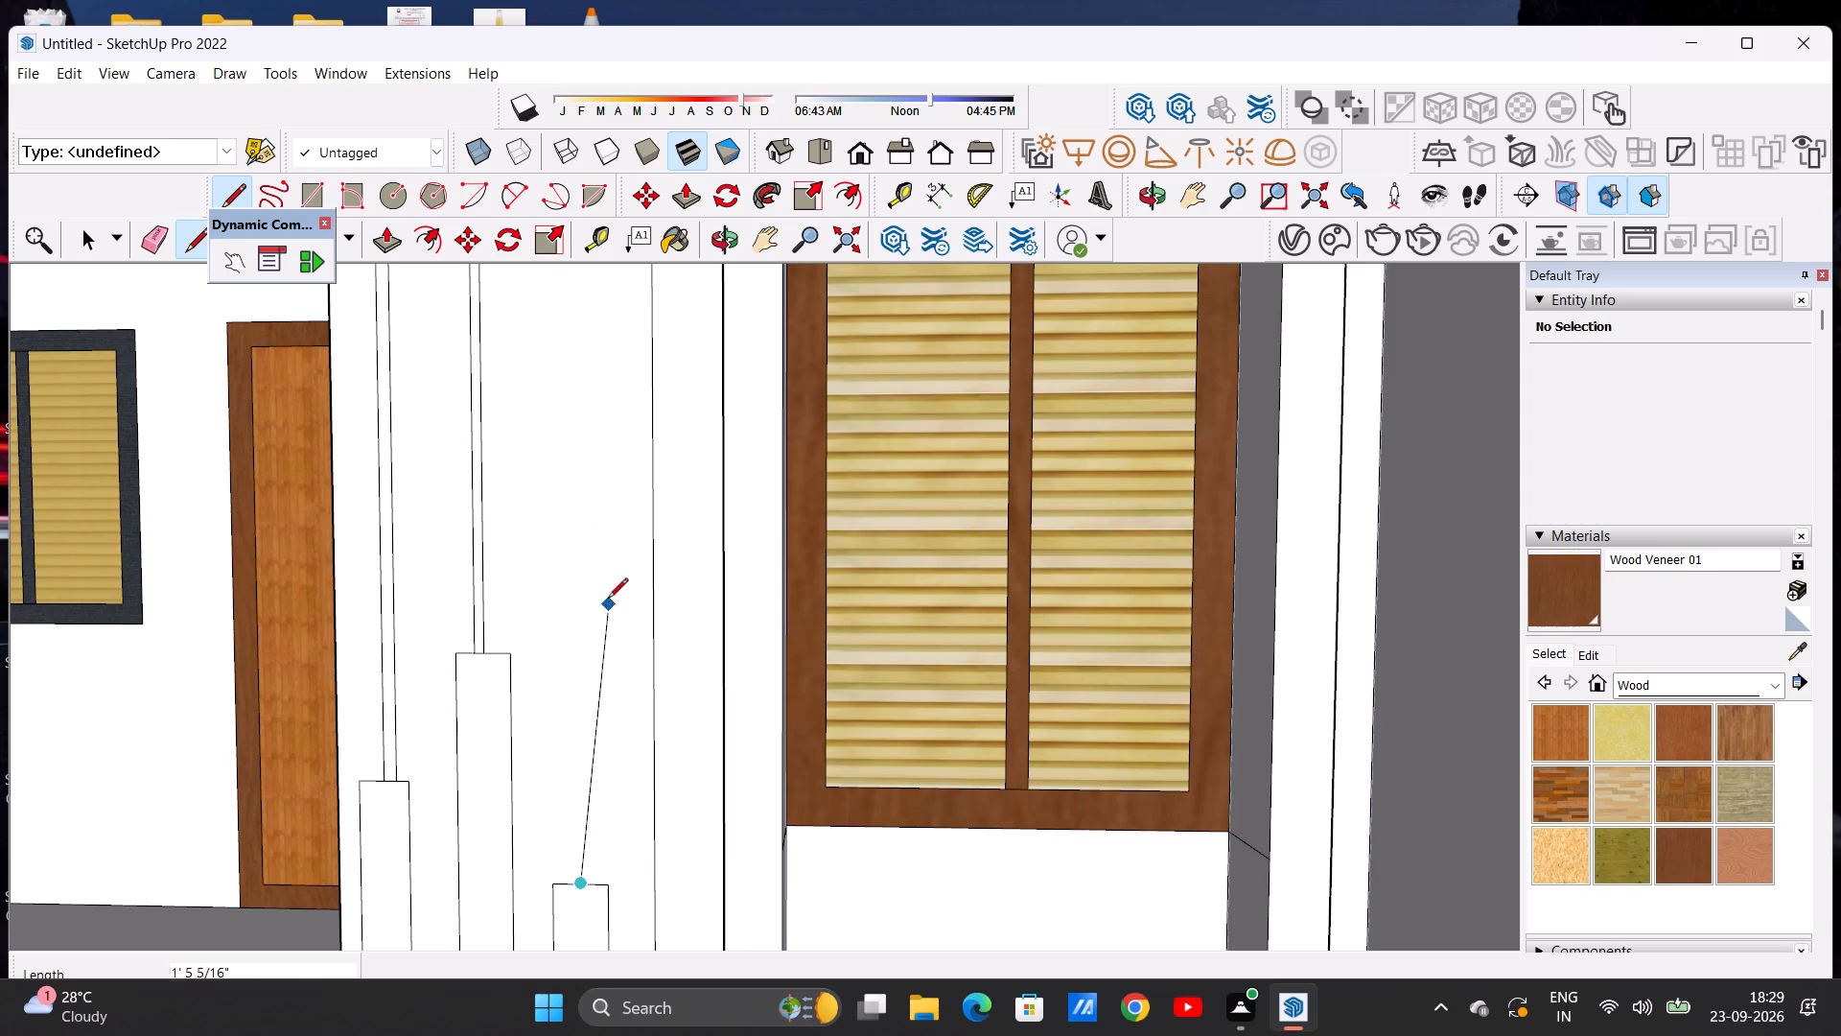
{"action": "scroll", "coordinate": [587, 504], "scroll_direction": "down", "scroll_amount": 10}
{"action": "scroll", "coordinate": [582, 369], "scroll_direction": "down", "scroll_amount": 7}
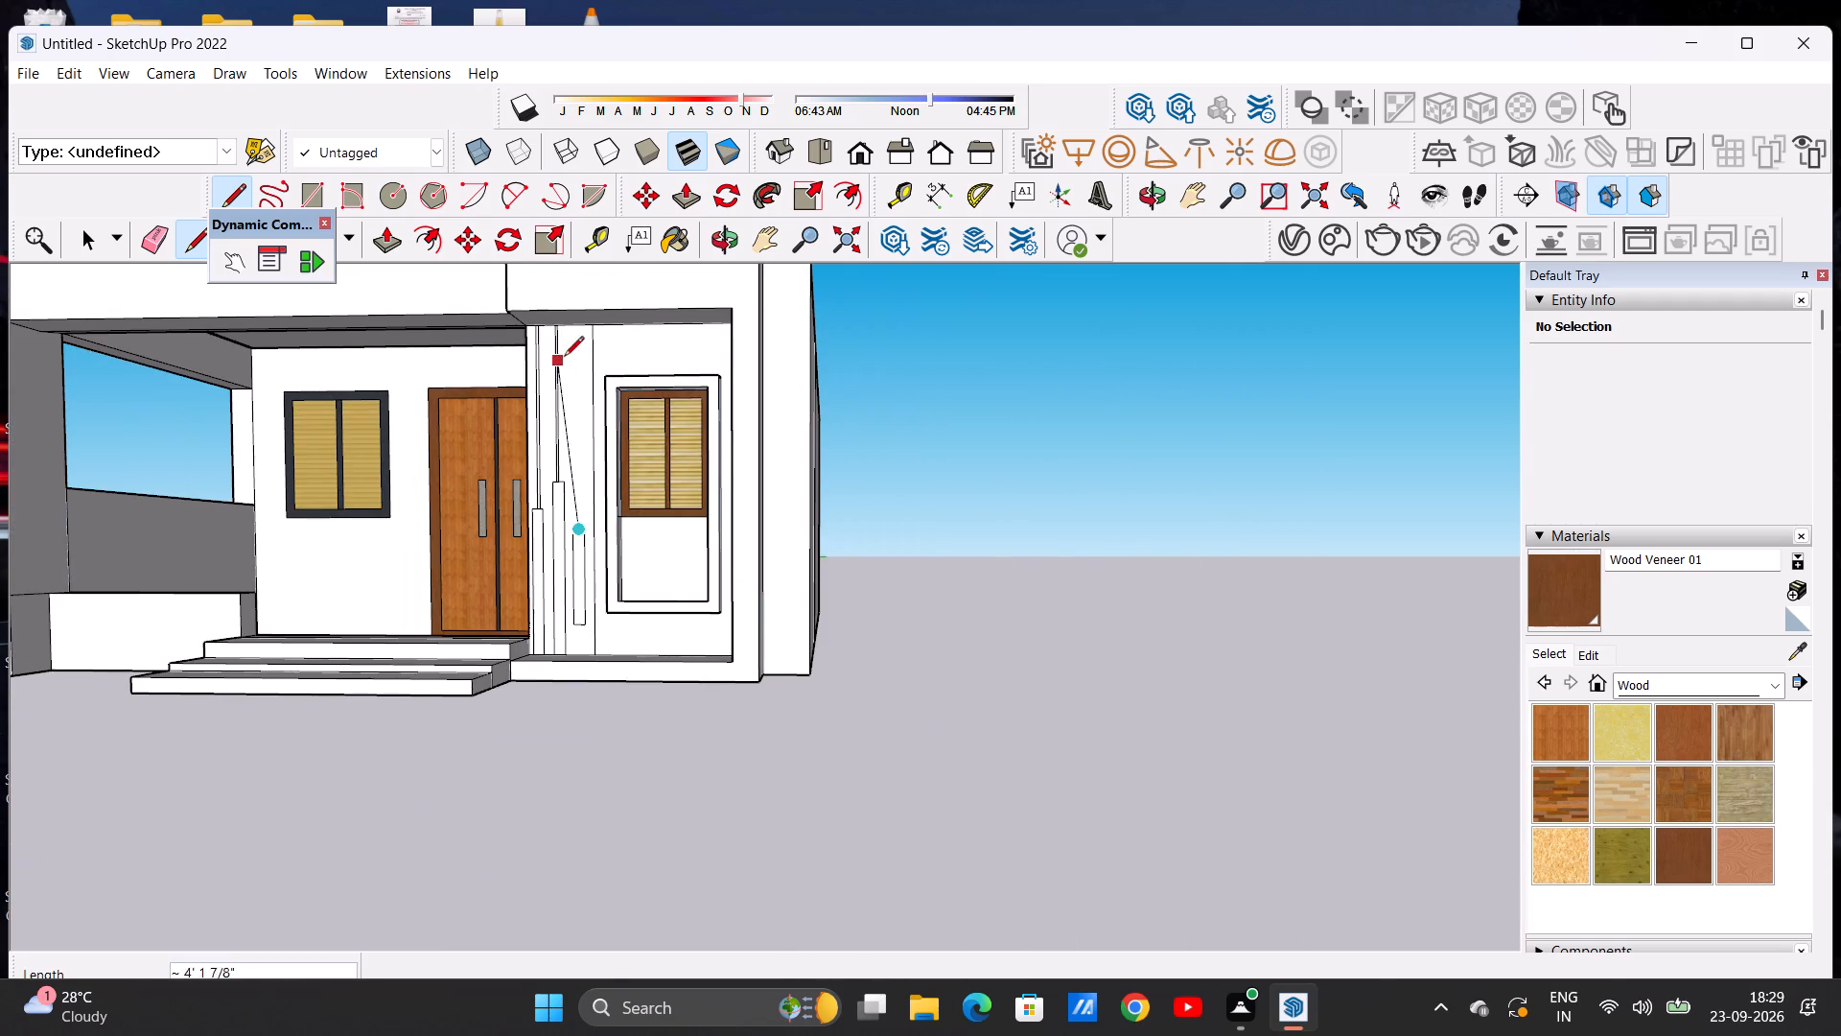
{"action": "scroll", "coordinate": [585, 335], "scroll_direction": "up", "scroll_amount": 12}
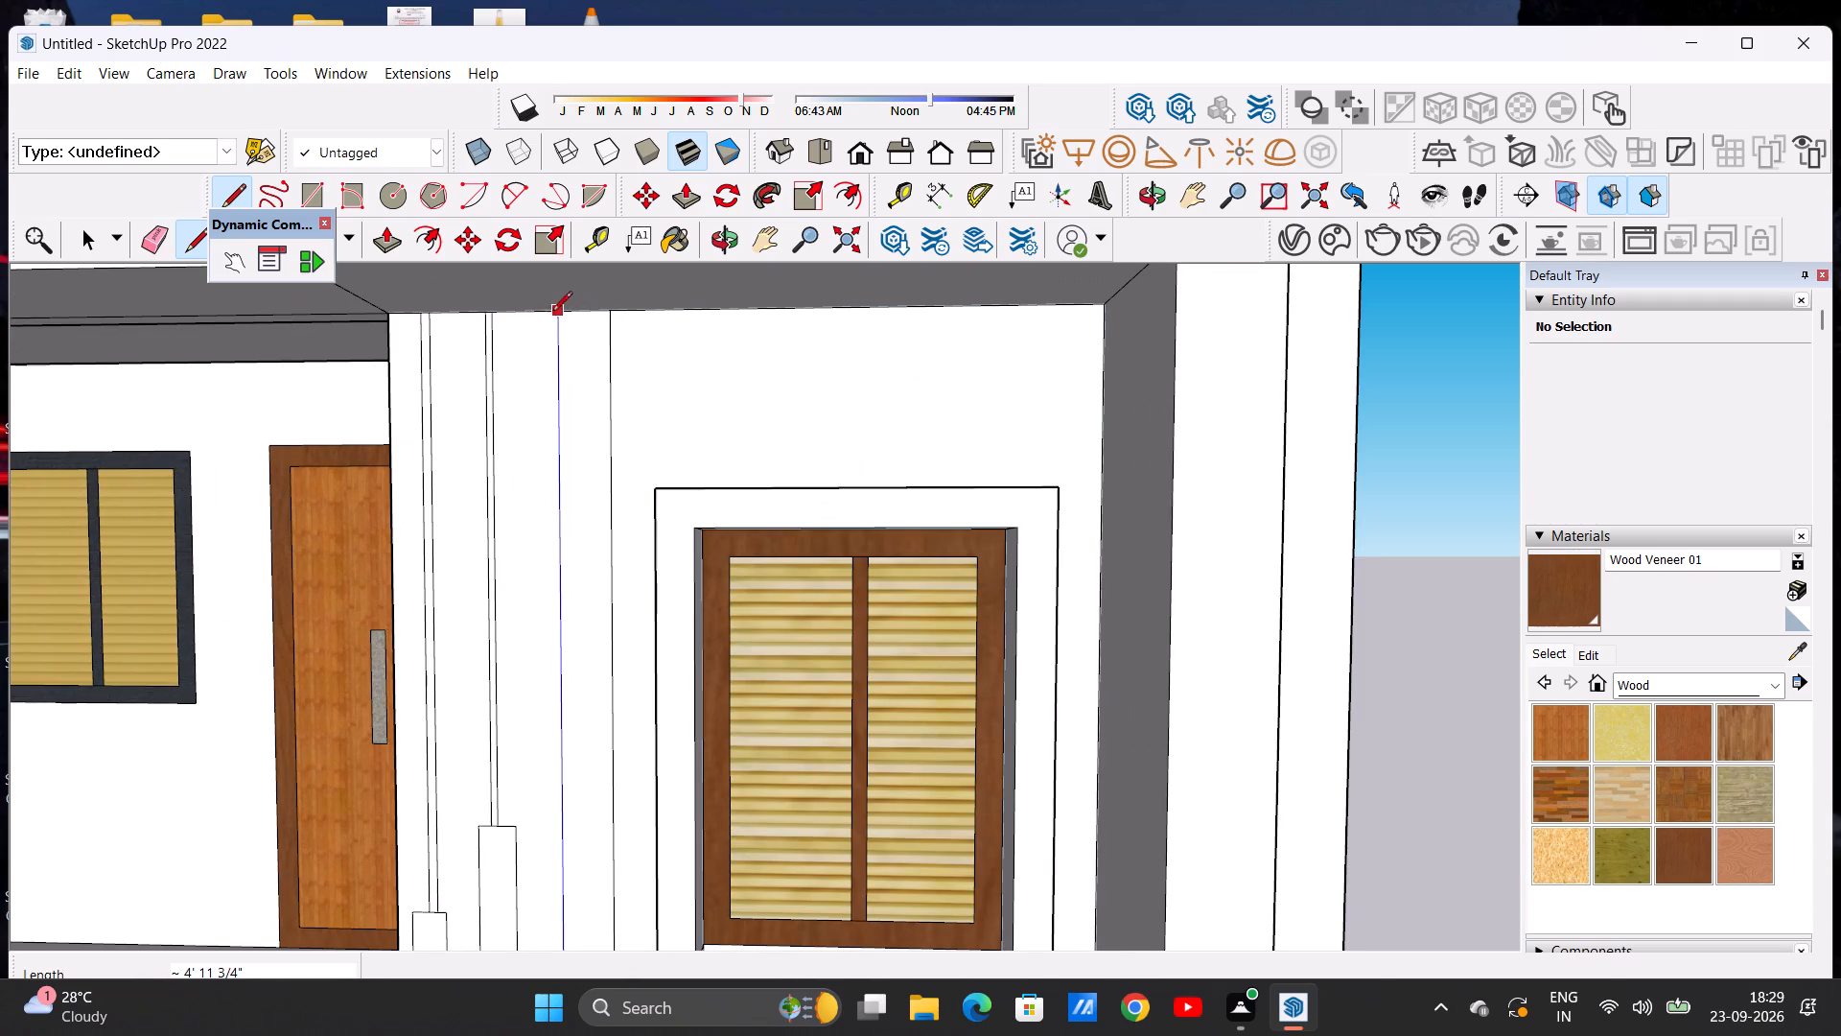
{"action": "left_click", "coordinate": [555, 311]}
Draw a second, closely spaced vertical line about 4' 11 3/4" long from the ceiling edge to the shortest strip's top.
{"action": "scroll", "coordinate": [571, 314], "scroll_direction": "up", "scroll_amount": 5}
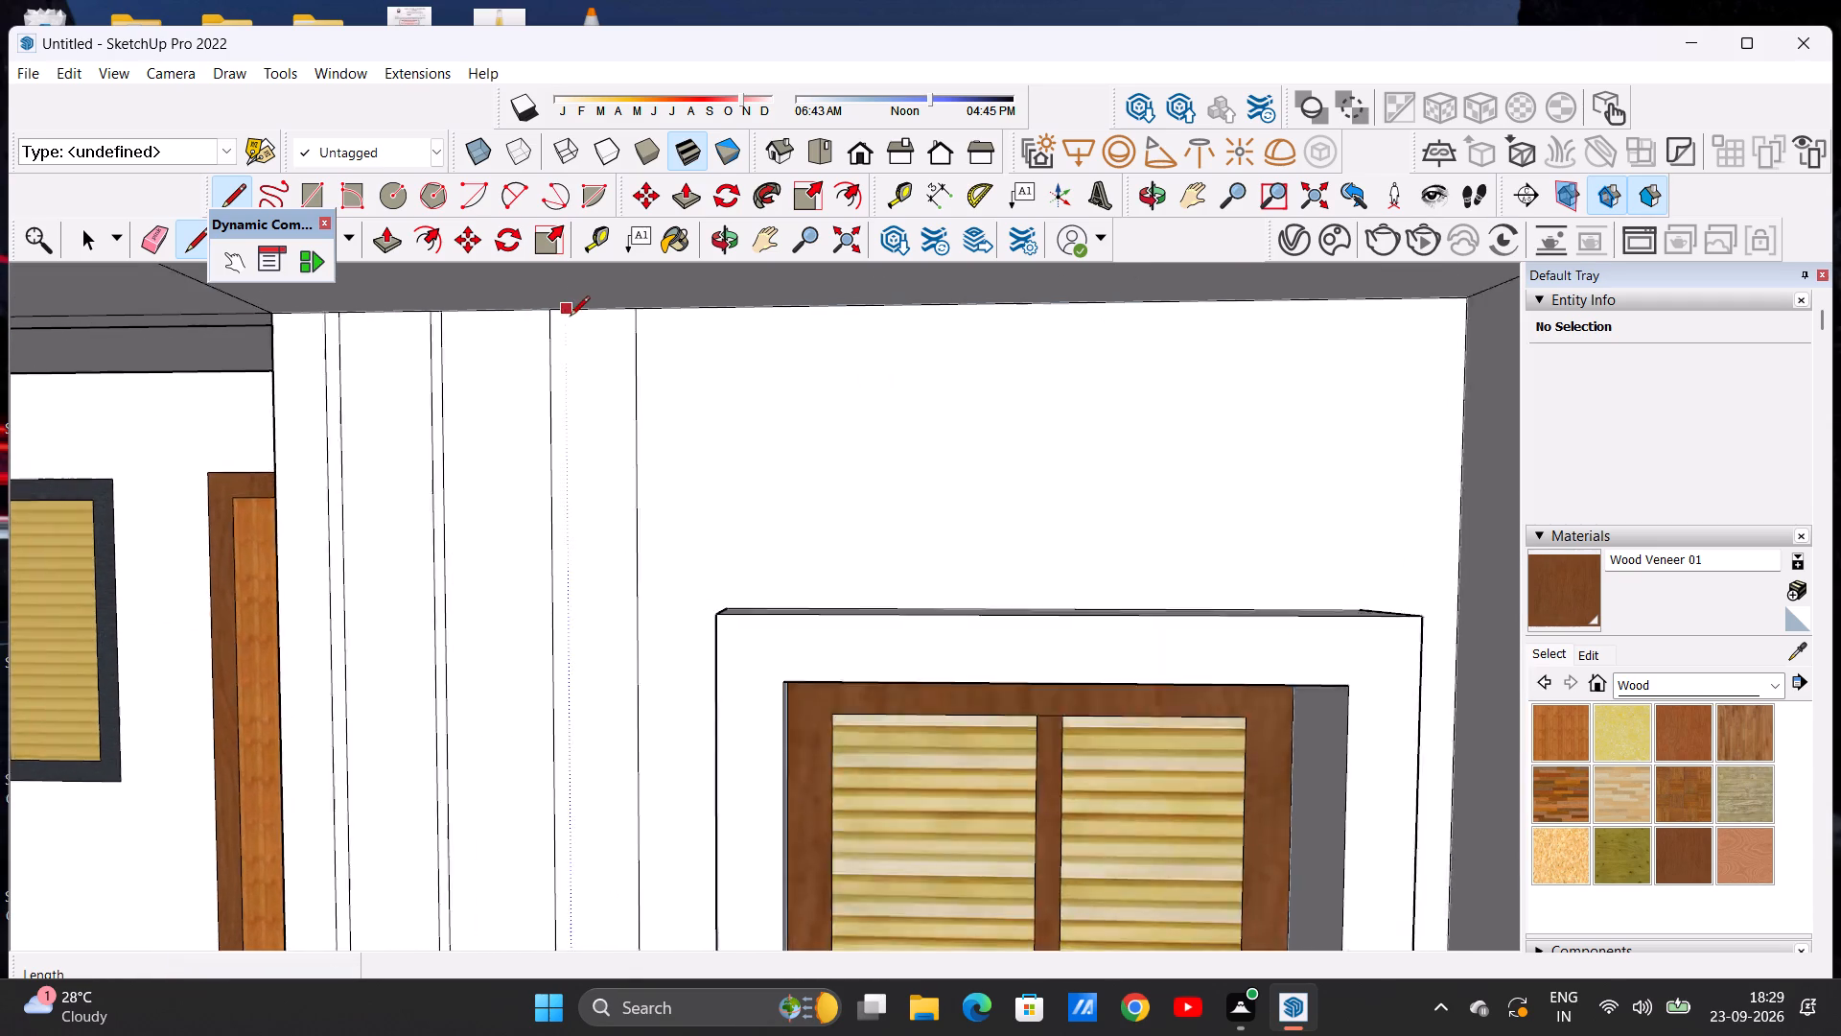
{"action": "scroll", "coordinate": [570, 318], "scroll_direction": "up", "scroll_amount": 4}
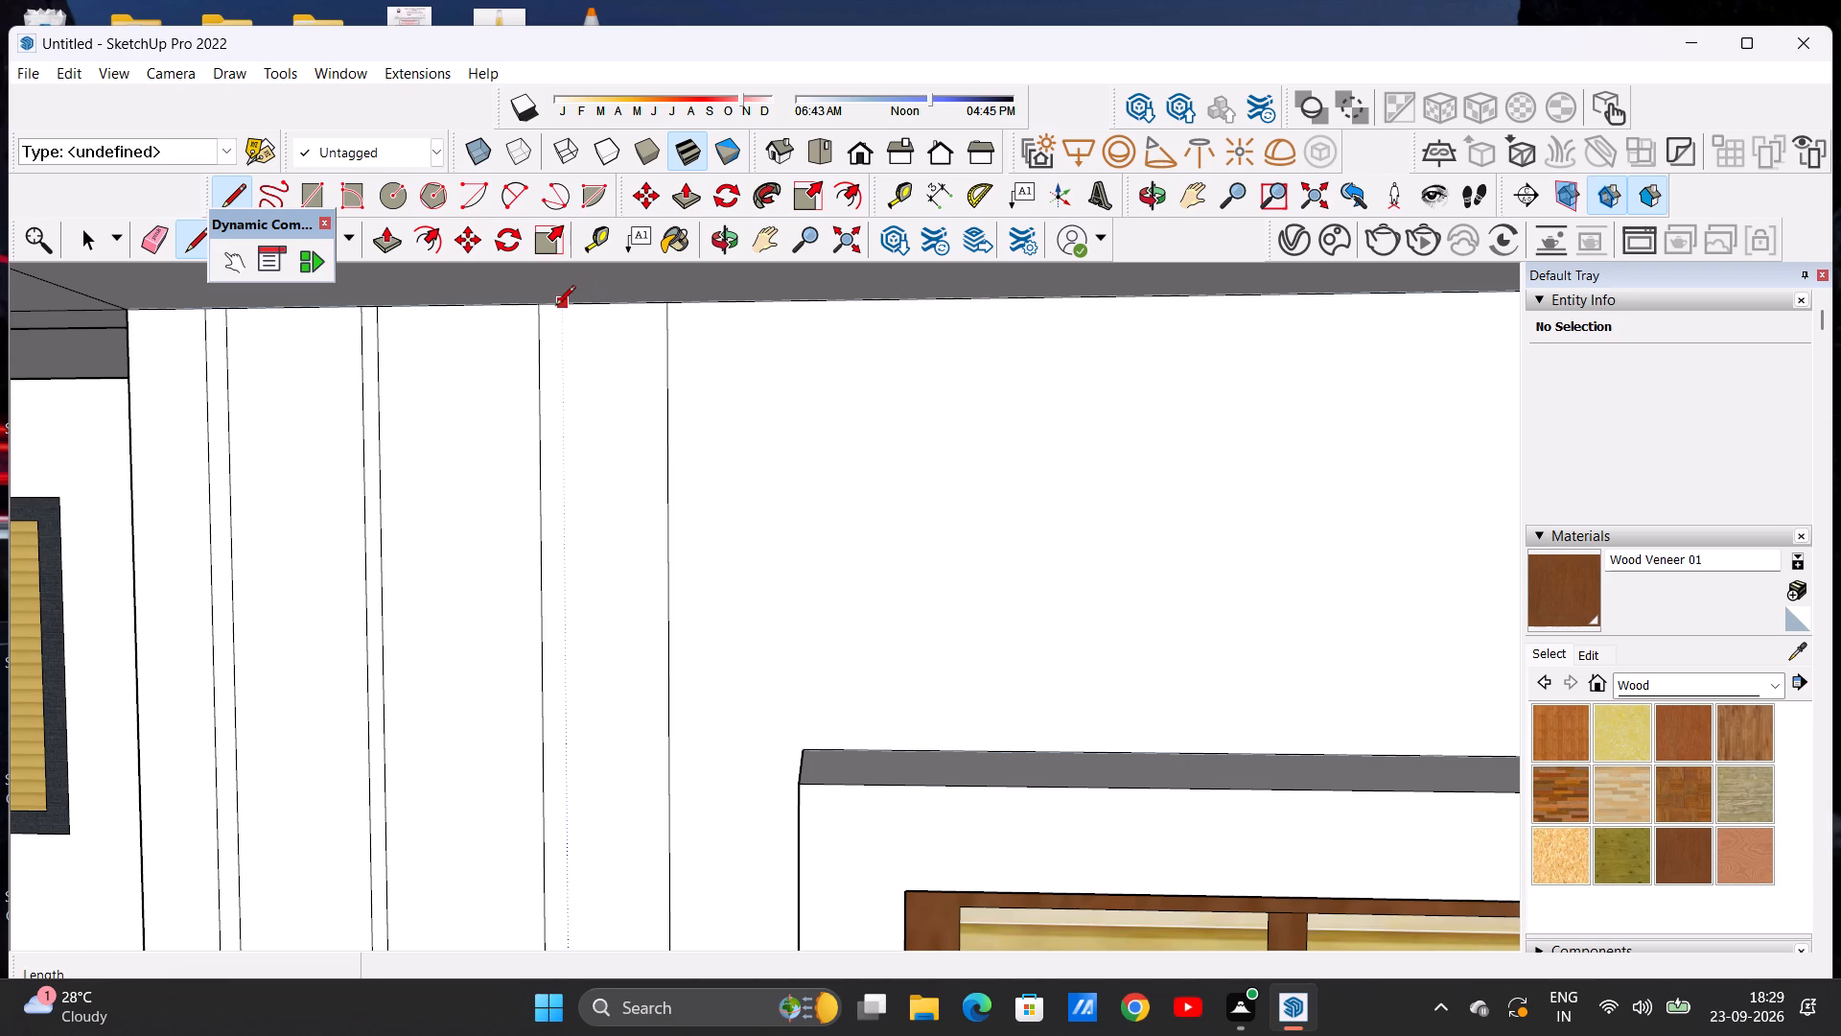
{"action": "scroll", "coordinate": [555, 307], "scroll_direction": "up", "scroll_amount": 6}
{"action": "left_click", "coordinate": [550, 305]}
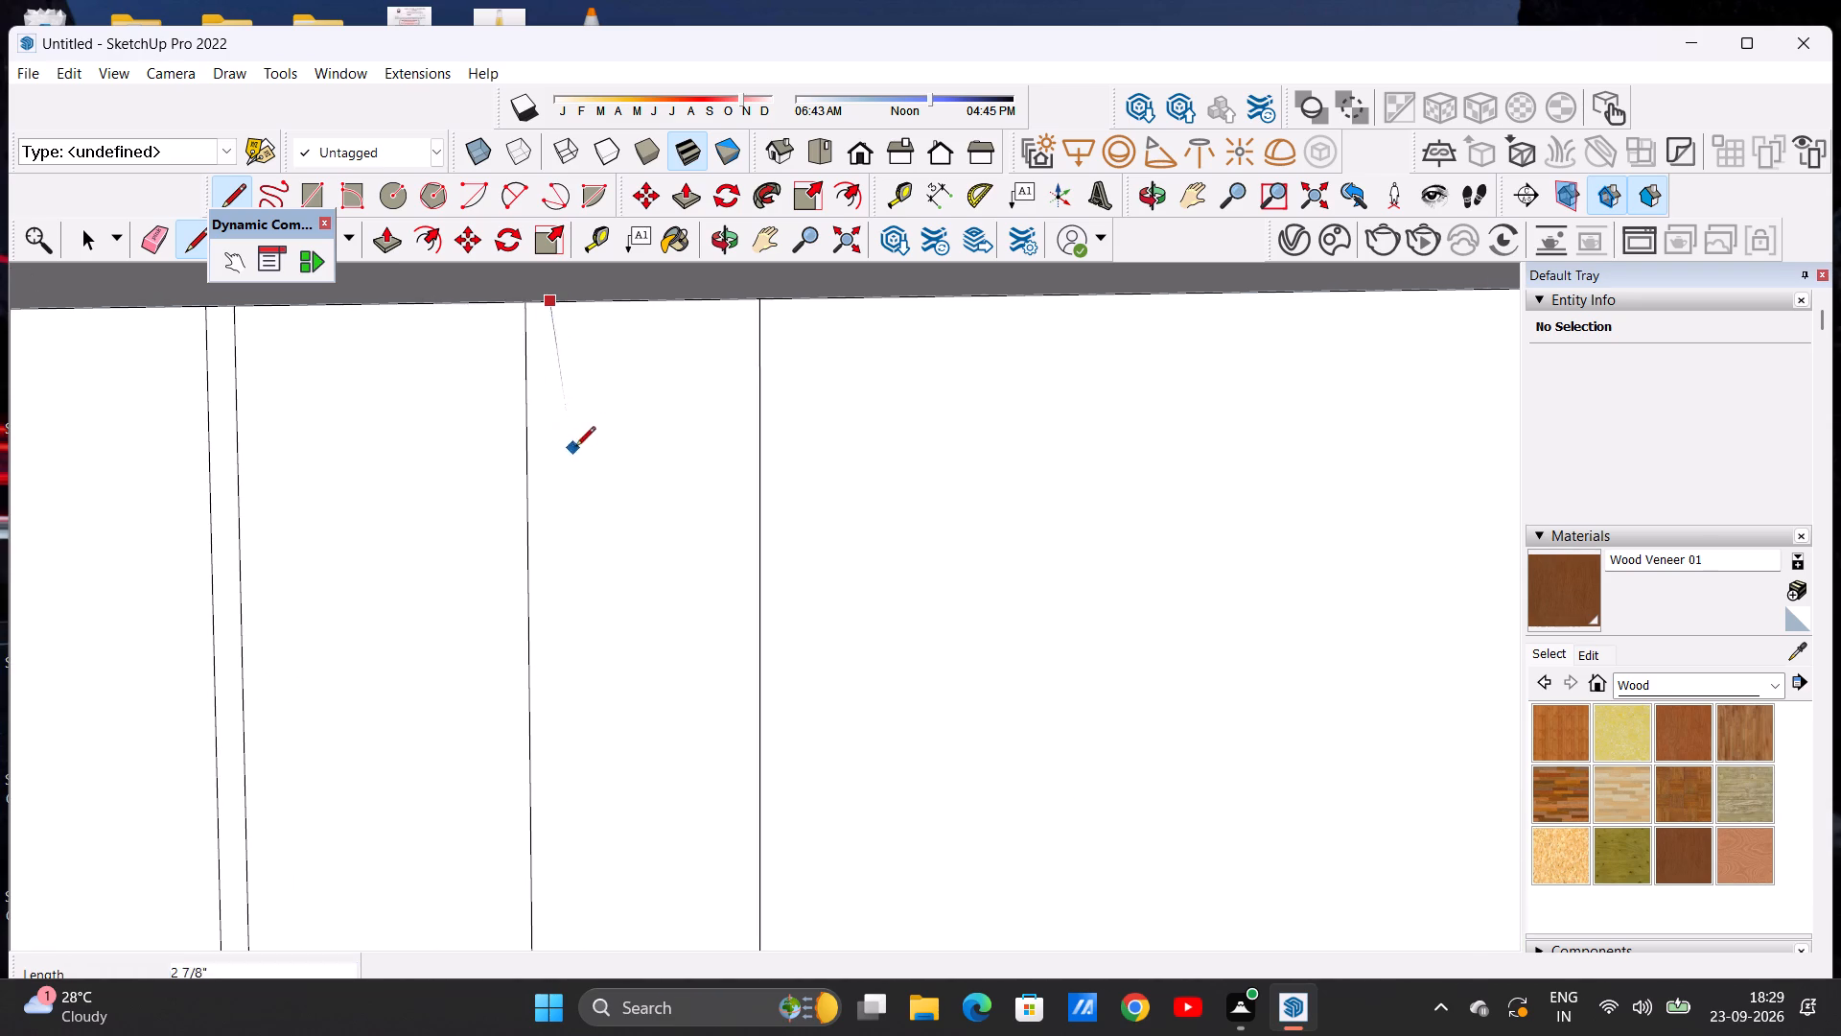
{"action": "scroll", "coordinate": [581, 438], "scroll_direction": "down", "scroll_amount": 11}
{"action": "scroll", "coordinate": [575, 670], "scroll_direction": "down", "scroll_amount": 10}
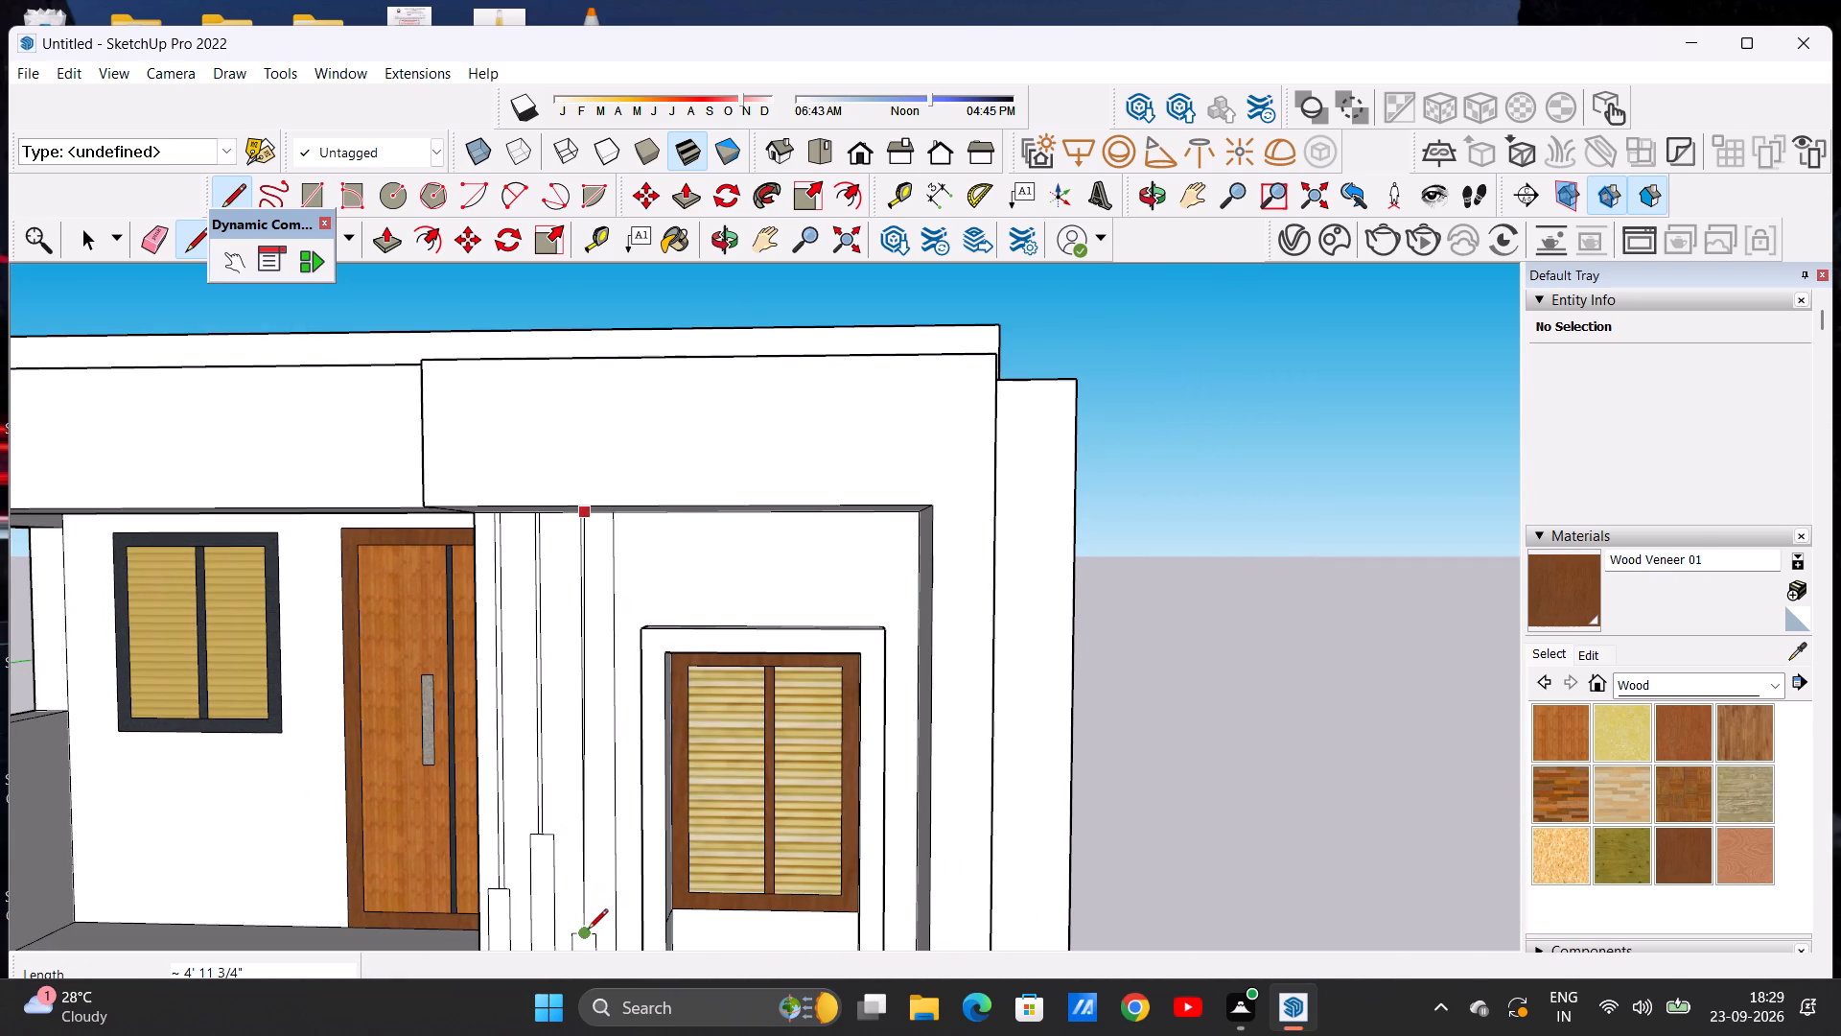
{"action": "scroll", "coordinate": [590, 934], "scroll_direction": "up", "scroll_amount": 16}
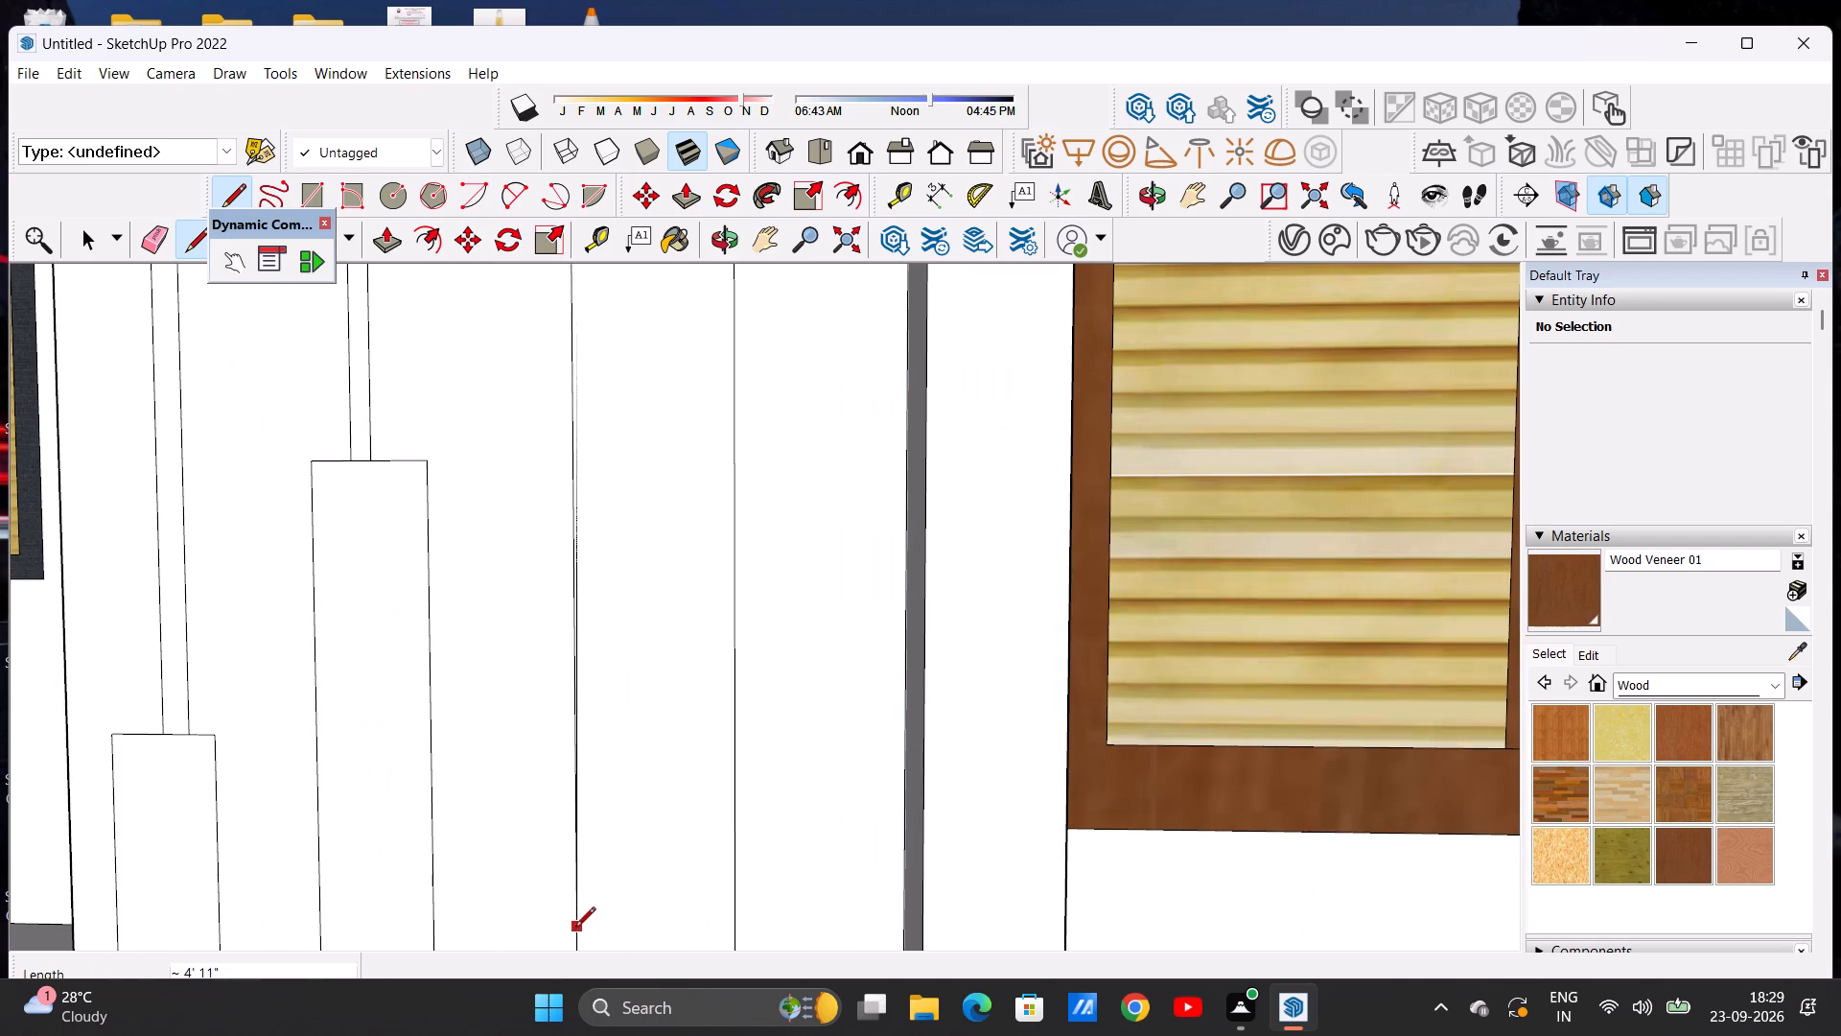
{"action": "scroll", "coordinate": [609, 825], "scroll_direction": "down", "scroll_amount": 10}
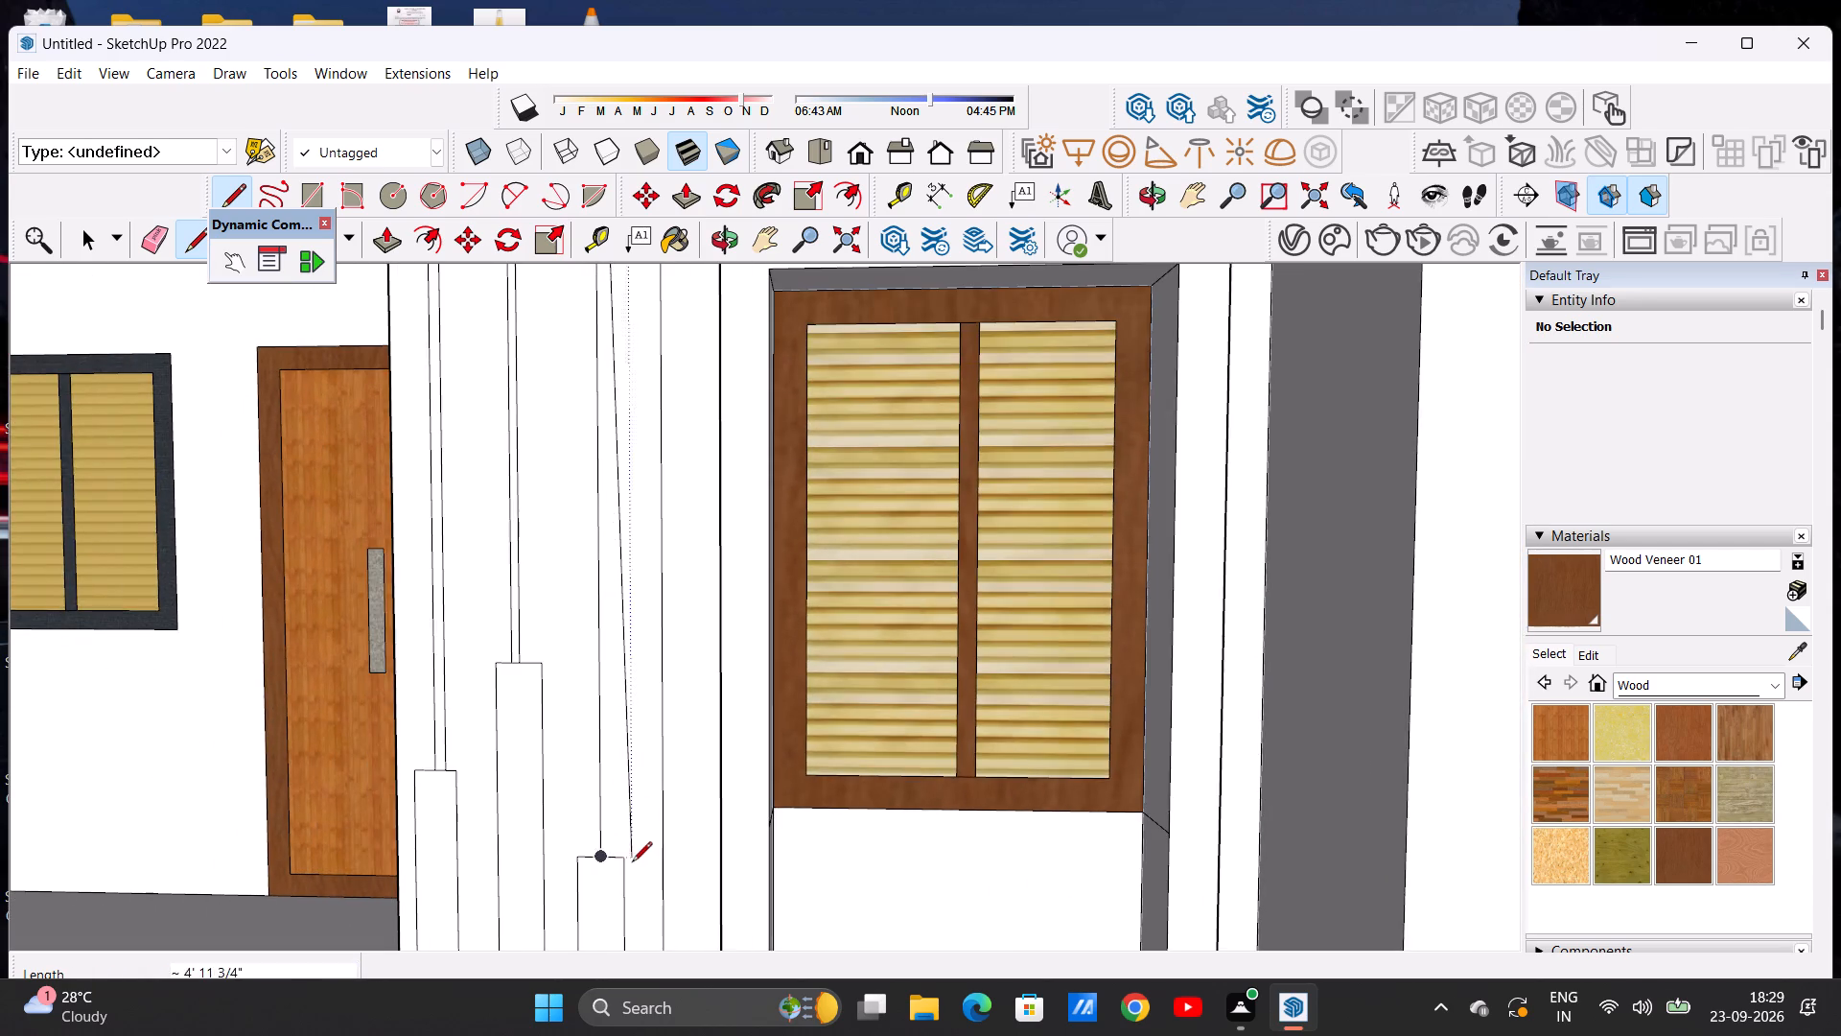
{"action": "scroll", "coordinate": [630, 874], "scroll_direction": "up", "scroll_amount": 11}
{"action": "left_click", "coordinate": [575, 813]}
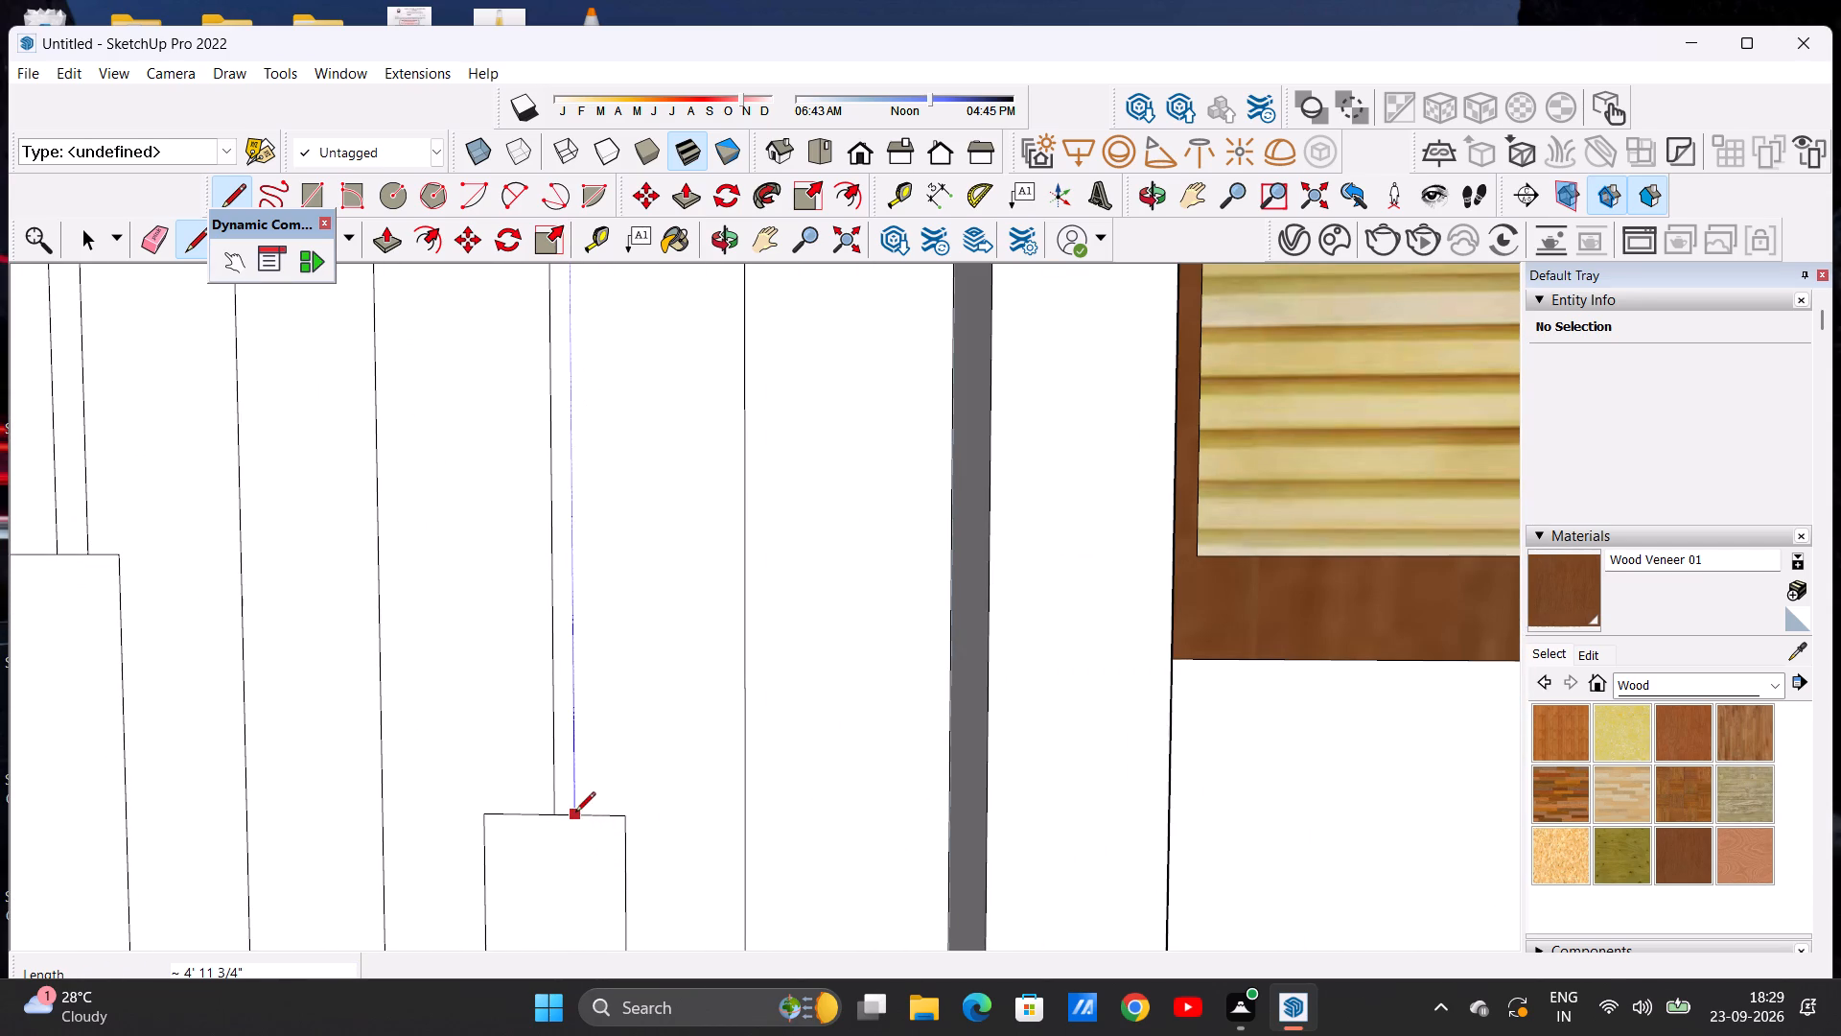
{"action": "key", "text": "space"}
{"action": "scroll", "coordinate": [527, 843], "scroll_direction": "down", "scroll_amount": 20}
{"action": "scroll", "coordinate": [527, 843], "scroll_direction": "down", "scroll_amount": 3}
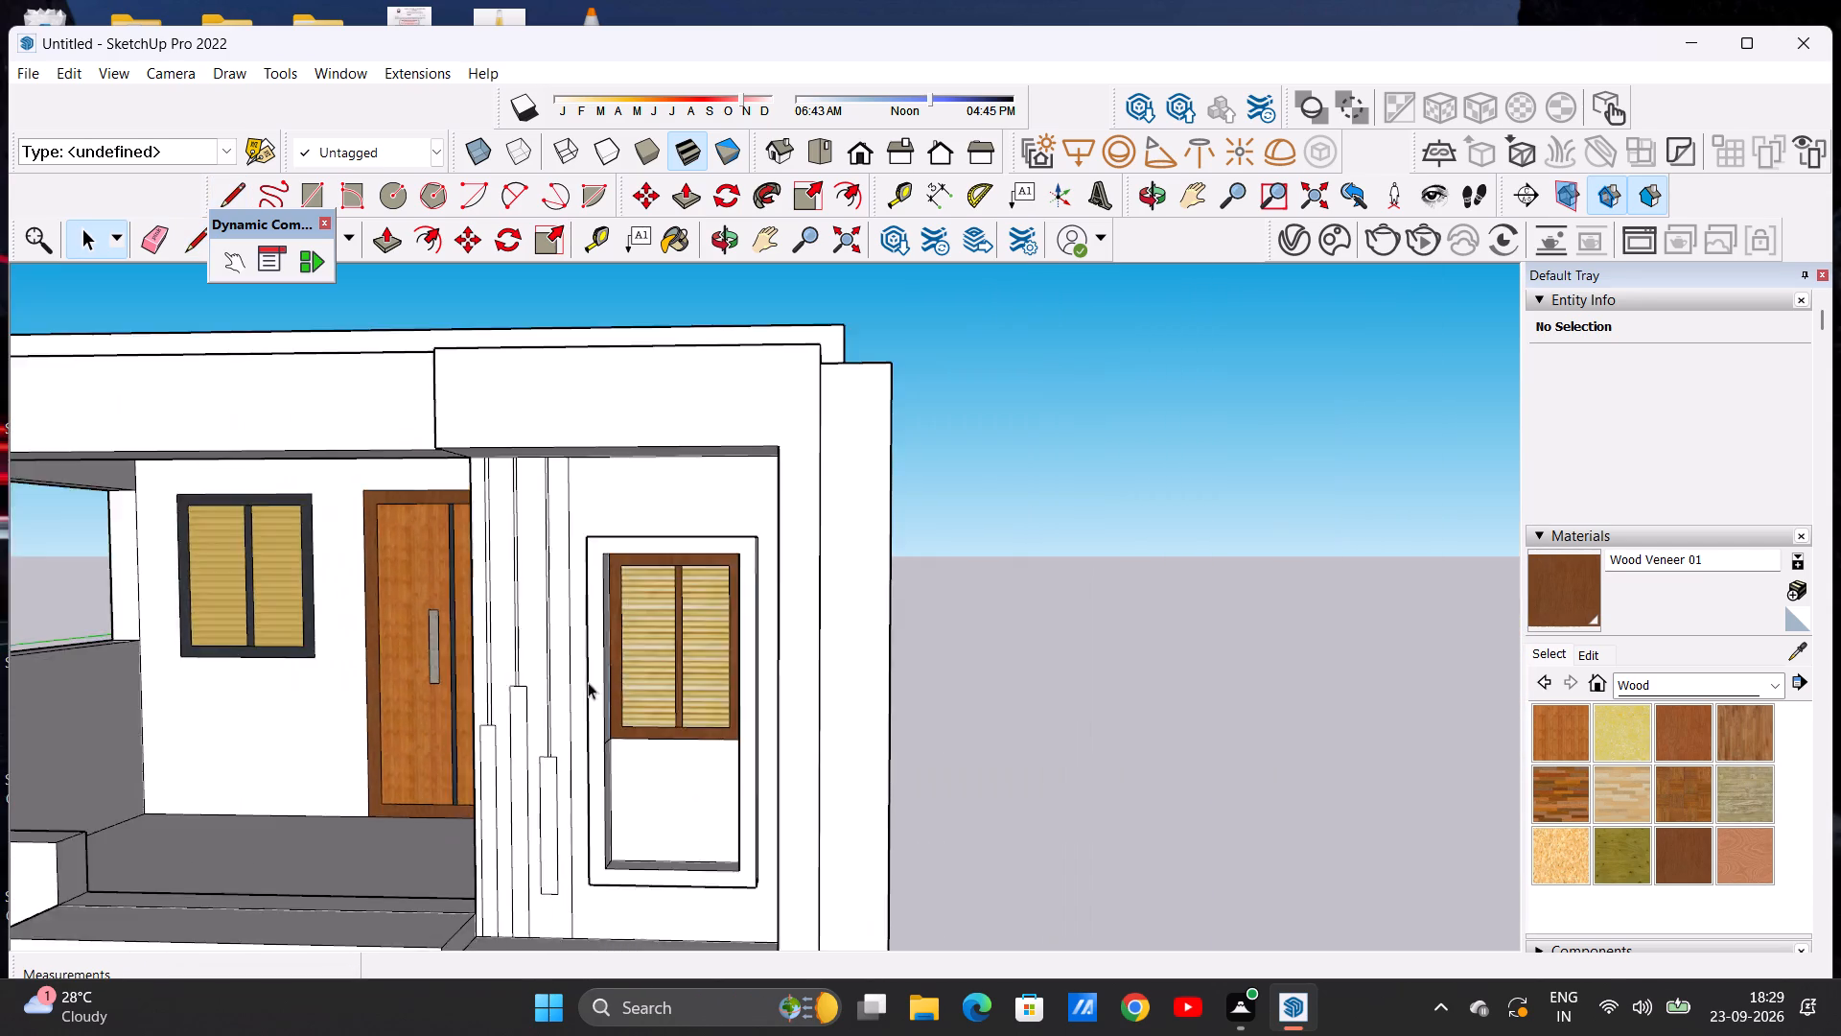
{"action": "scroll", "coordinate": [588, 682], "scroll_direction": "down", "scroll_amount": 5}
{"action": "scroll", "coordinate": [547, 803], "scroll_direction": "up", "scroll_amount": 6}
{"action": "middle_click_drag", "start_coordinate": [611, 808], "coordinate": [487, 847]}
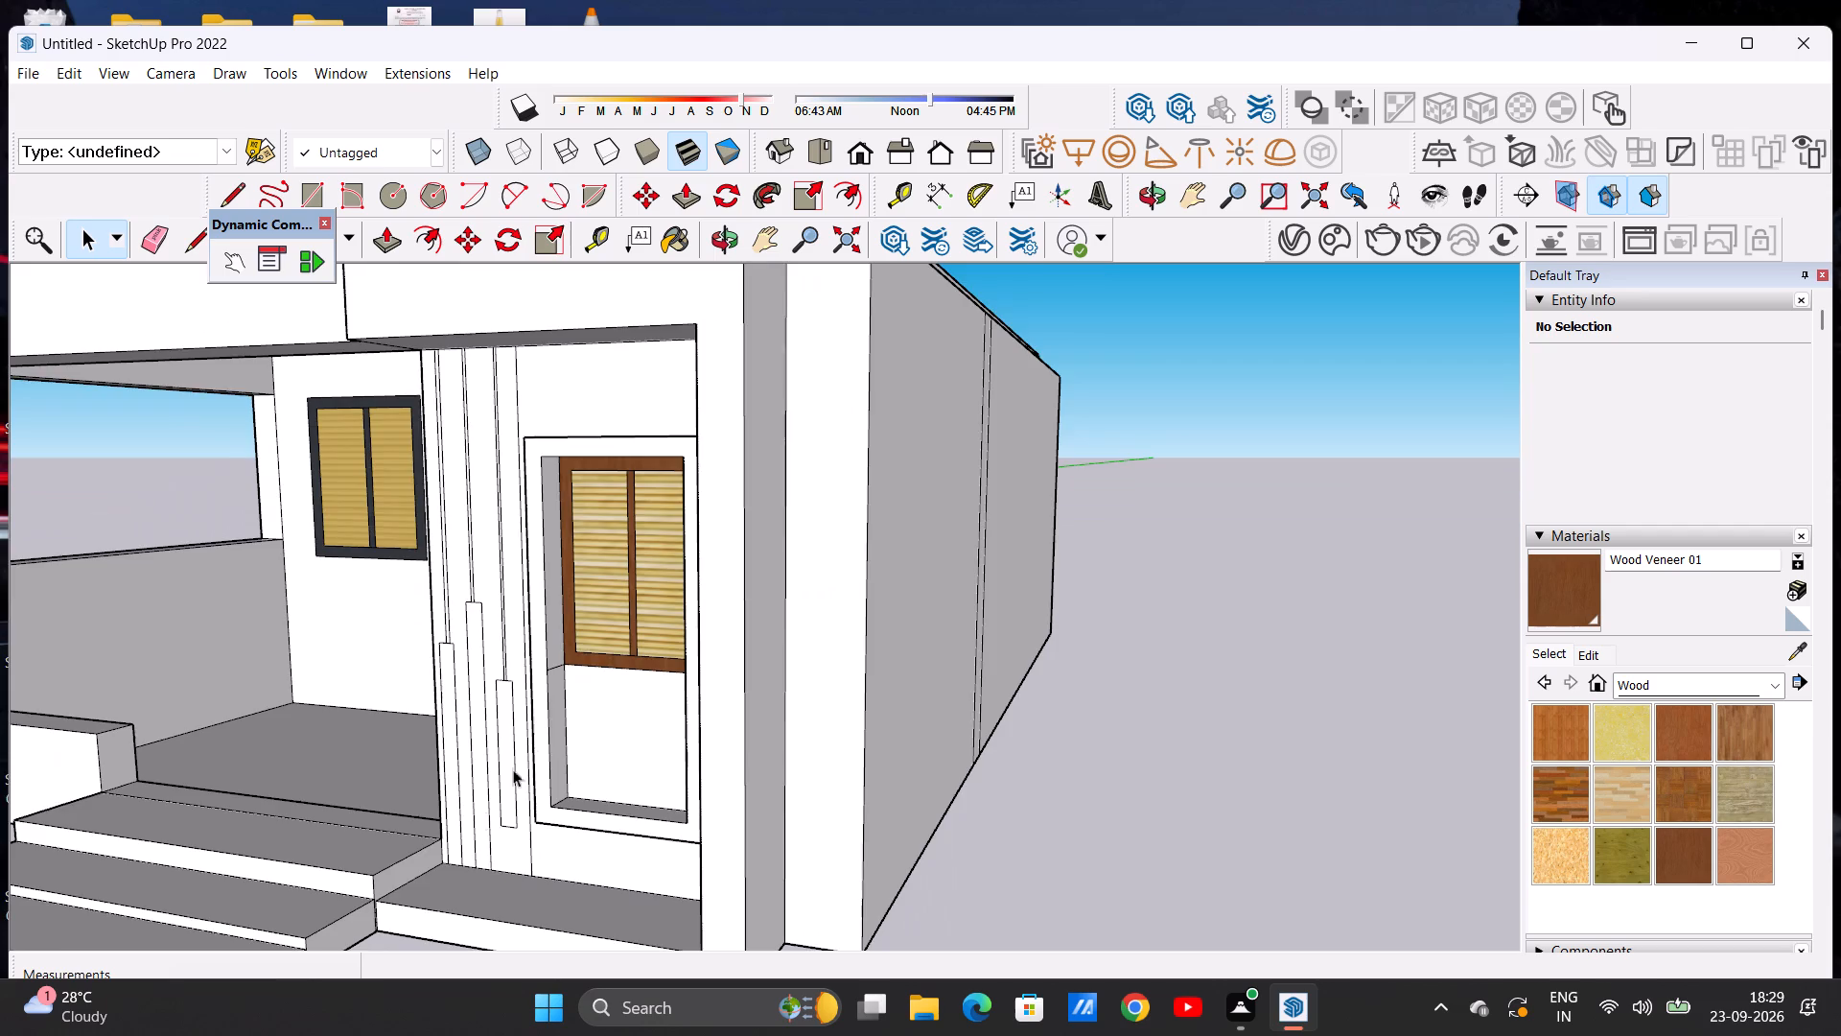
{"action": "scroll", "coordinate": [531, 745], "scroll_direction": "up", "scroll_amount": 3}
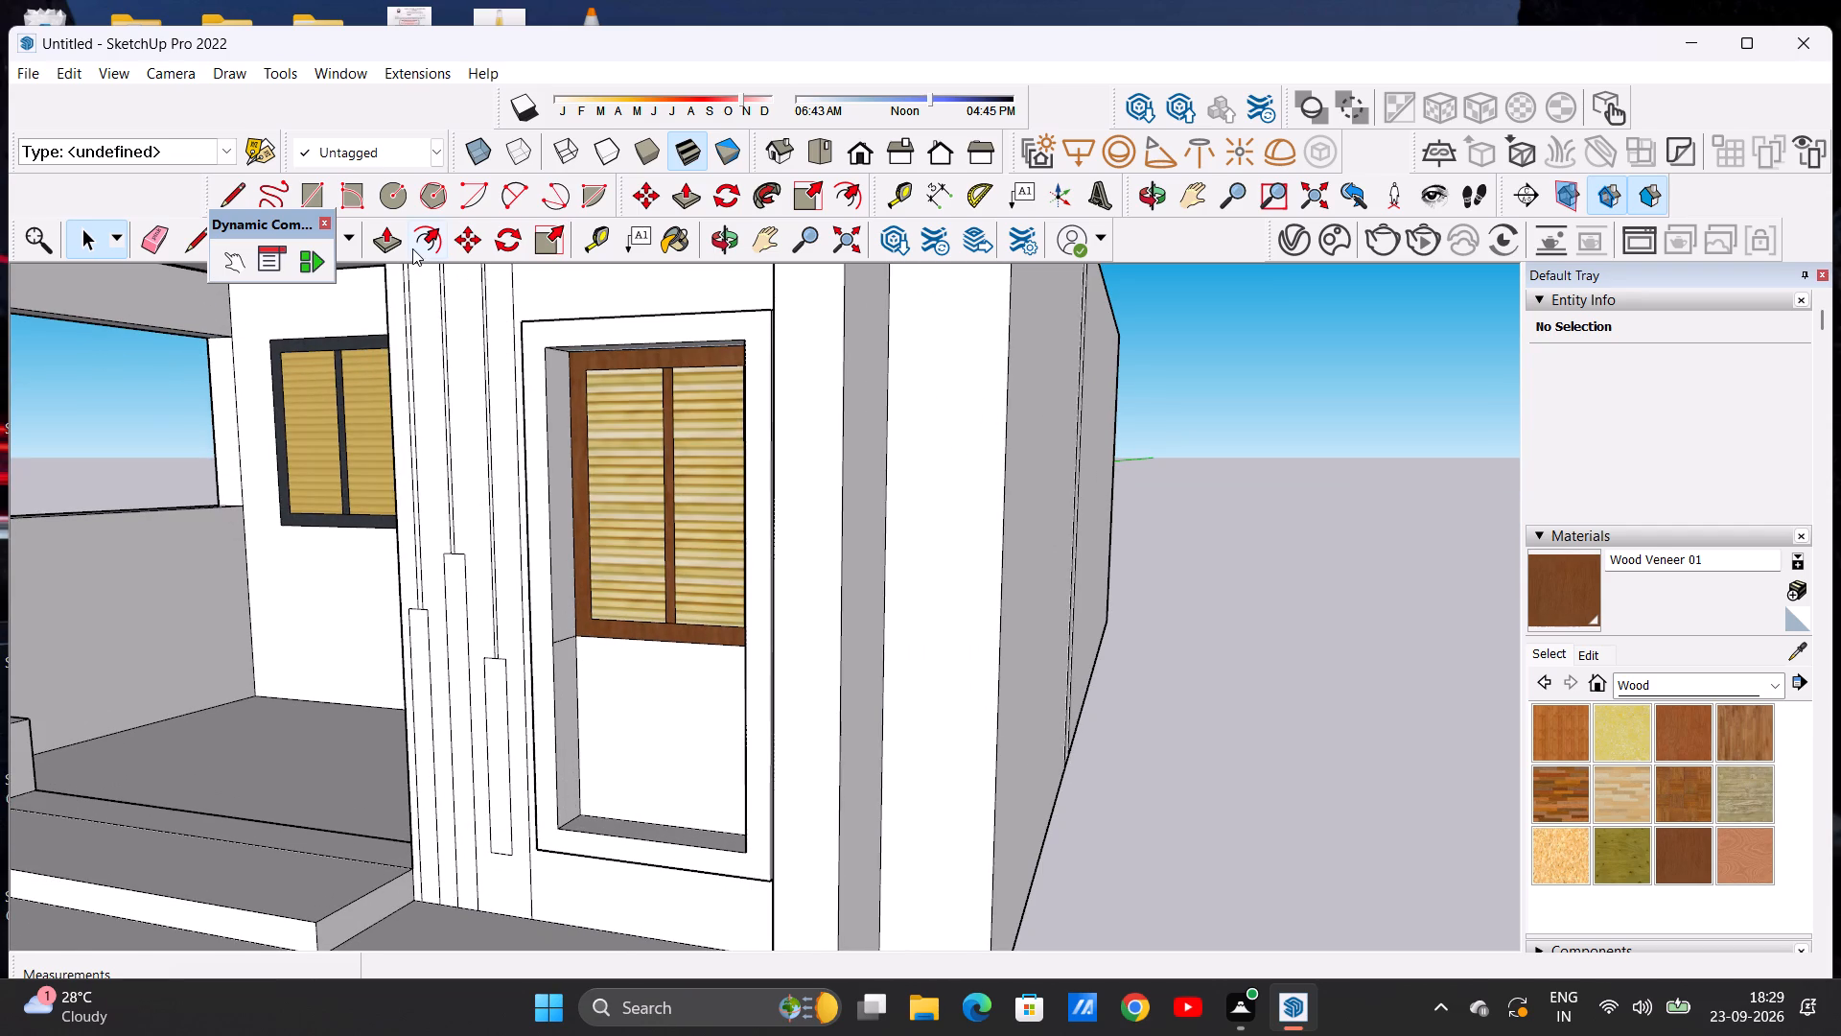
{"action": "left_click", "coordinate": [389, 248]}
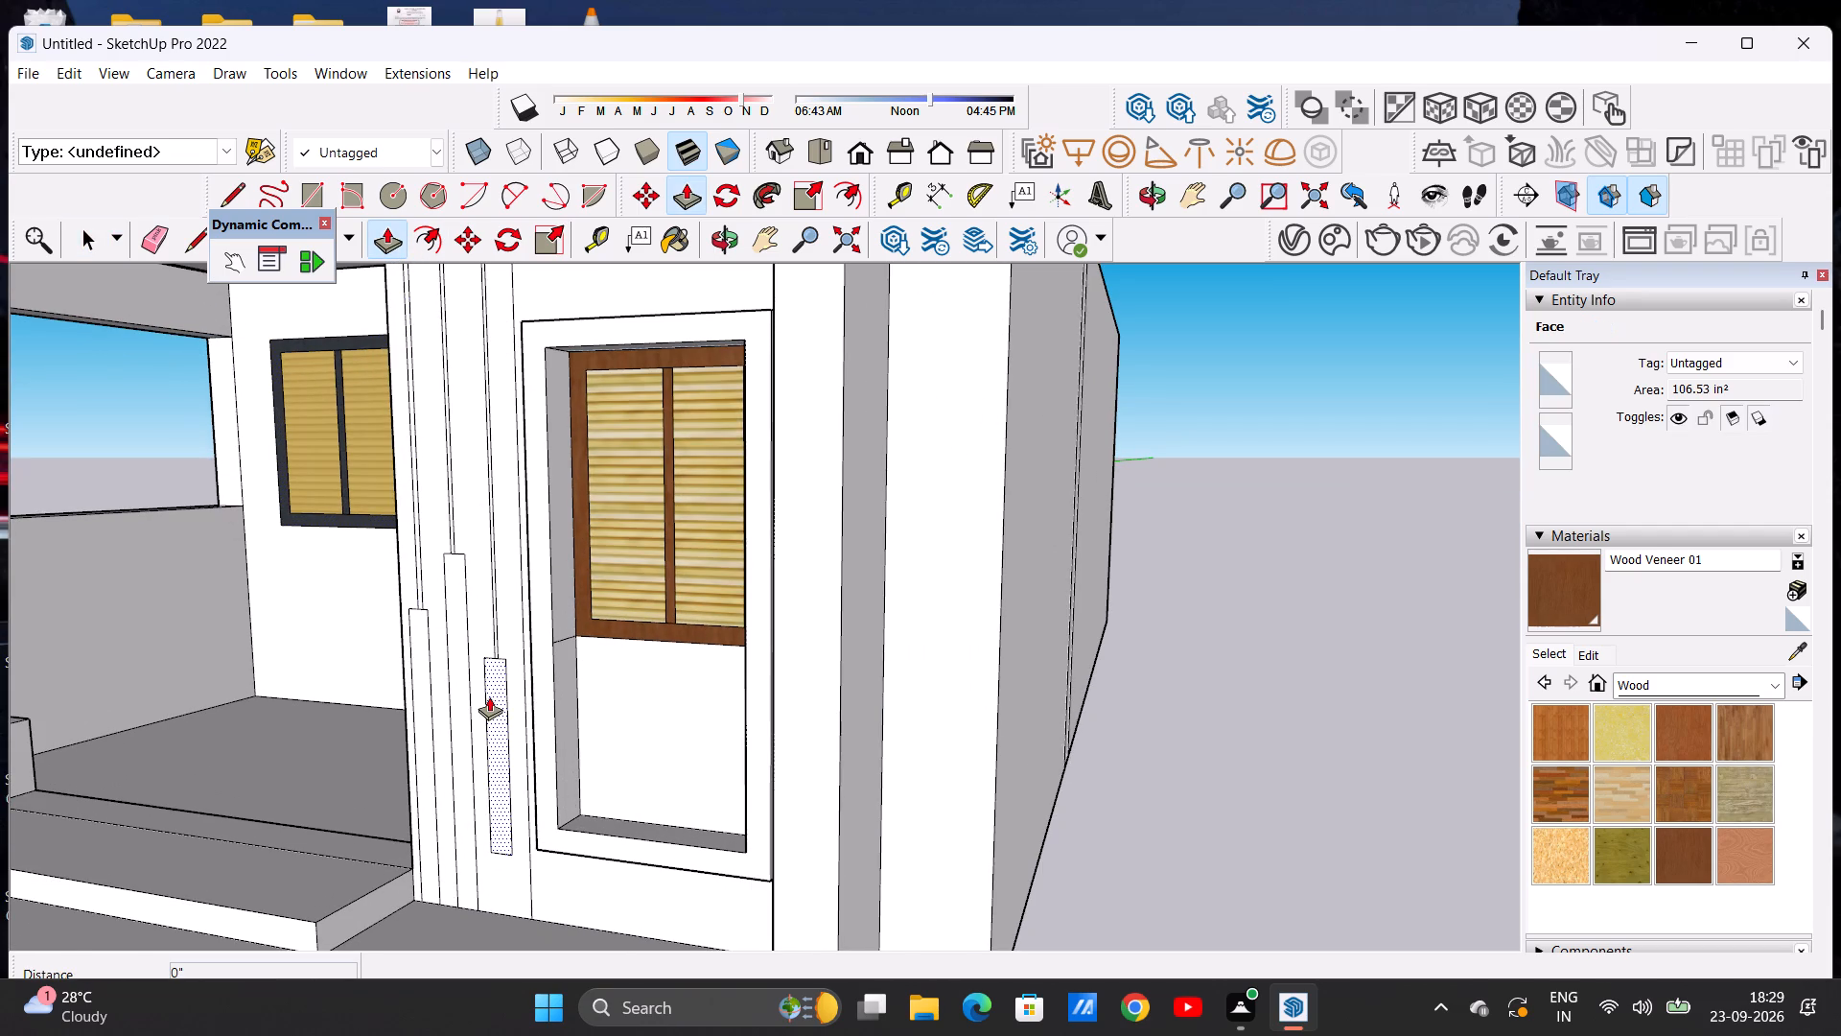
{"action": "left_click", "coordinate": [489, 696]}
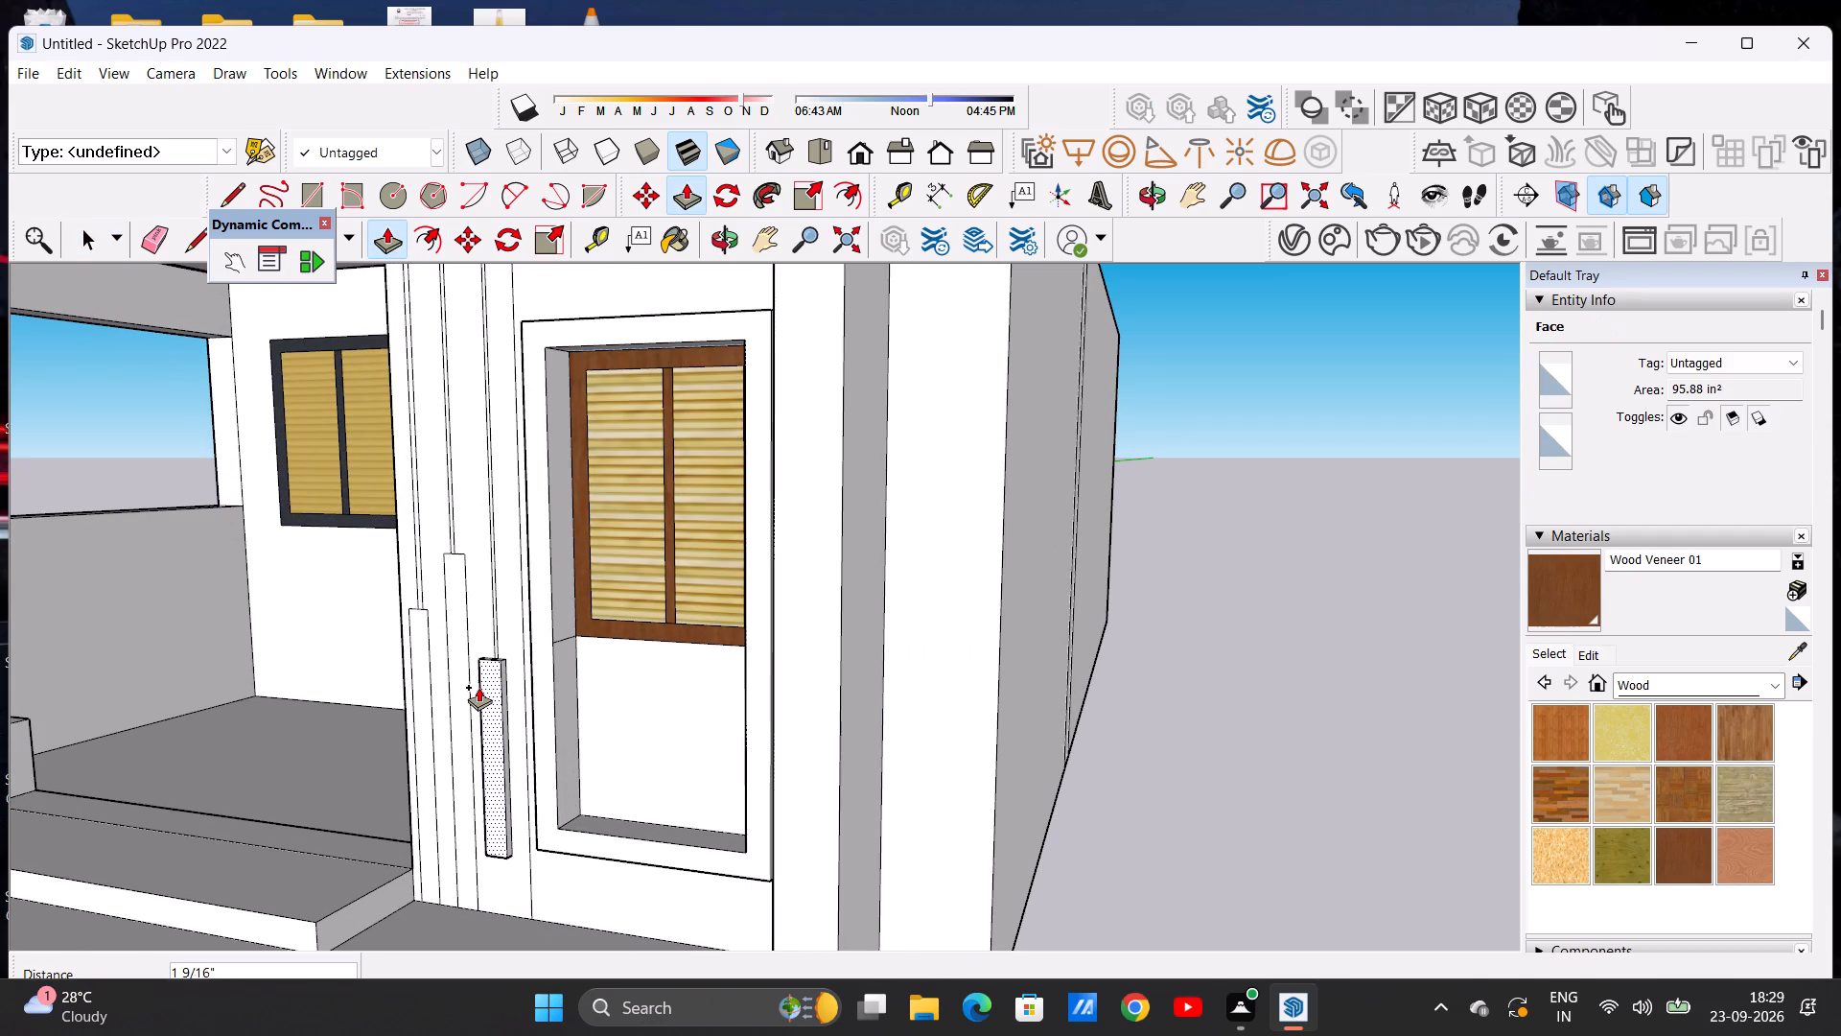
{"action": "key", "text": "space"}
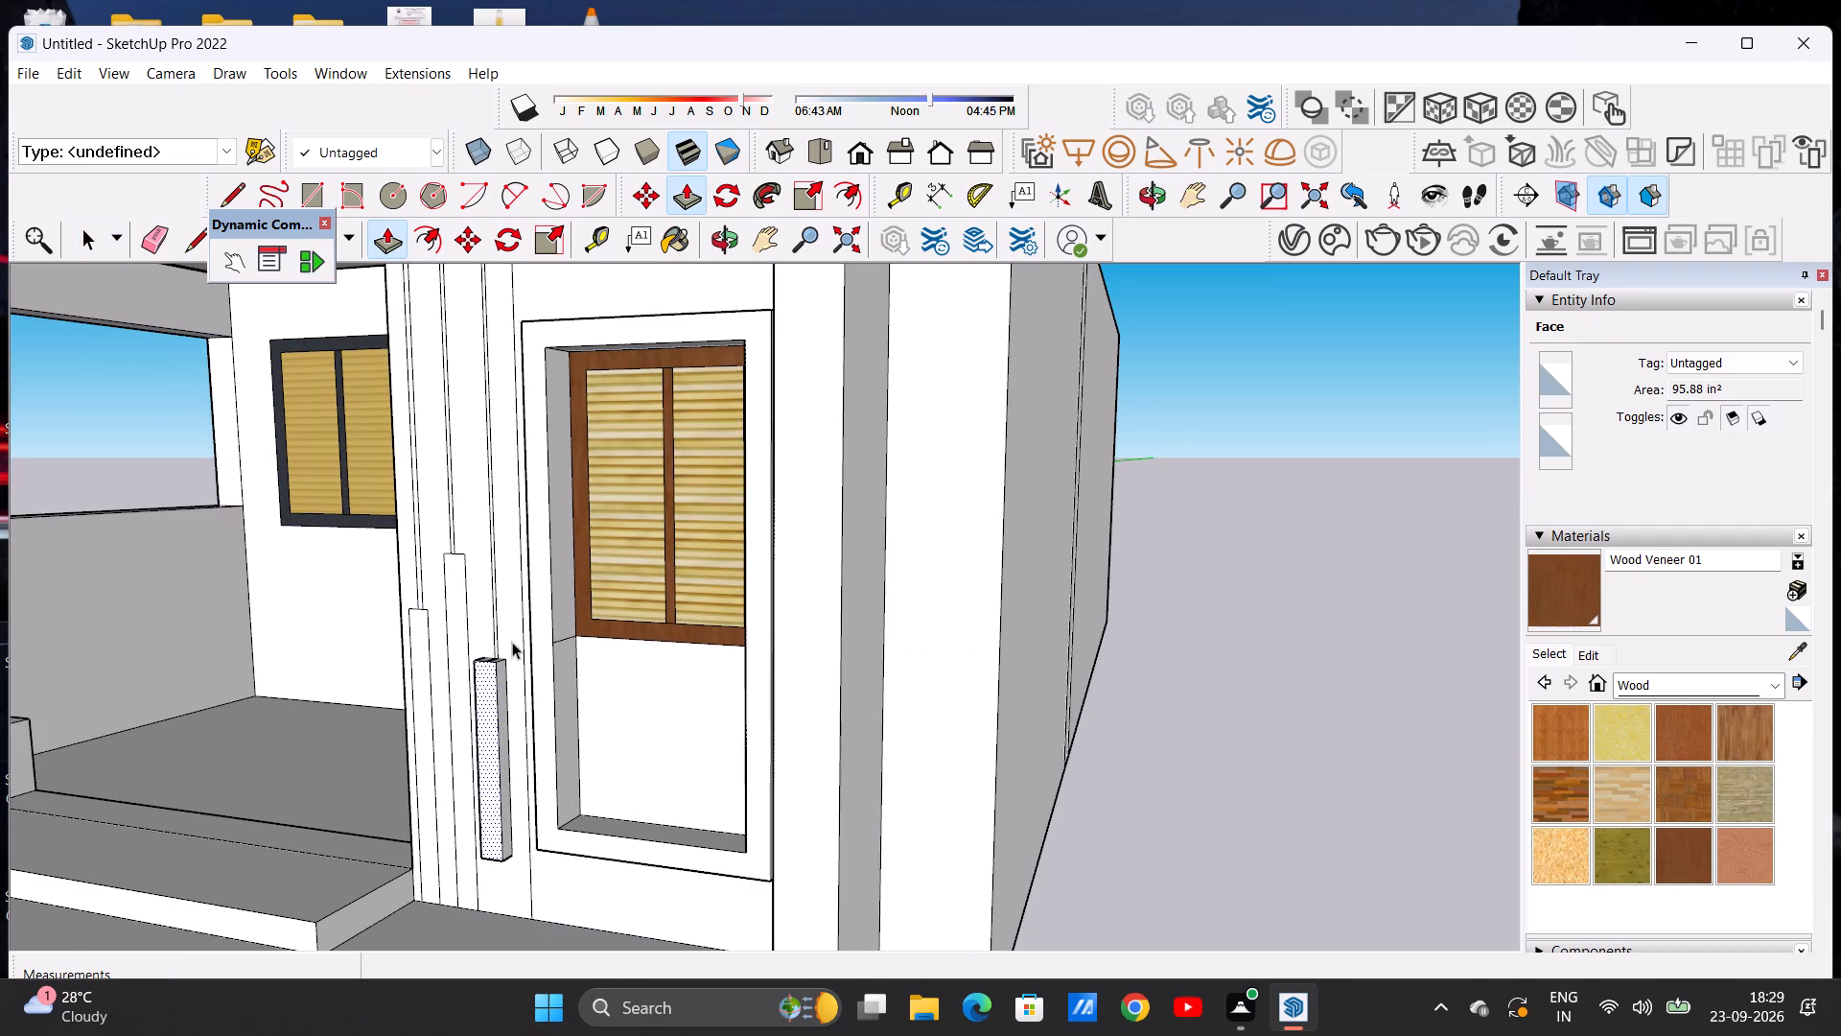
Paint the three decorative strips beside the tall window with Wood Bamboo.
{"action": "middle_click_drag", "start_coordinate": [529, 647], "coordinate": [622, 647]}
{"action": "scroll", "coordinate": [593, 606], "scroll_direction": "down", "scroll_amount": 6}
{"action": "middle_click_drag", "start_coordinate": [576, 651], "coordinate": [599, 704]}
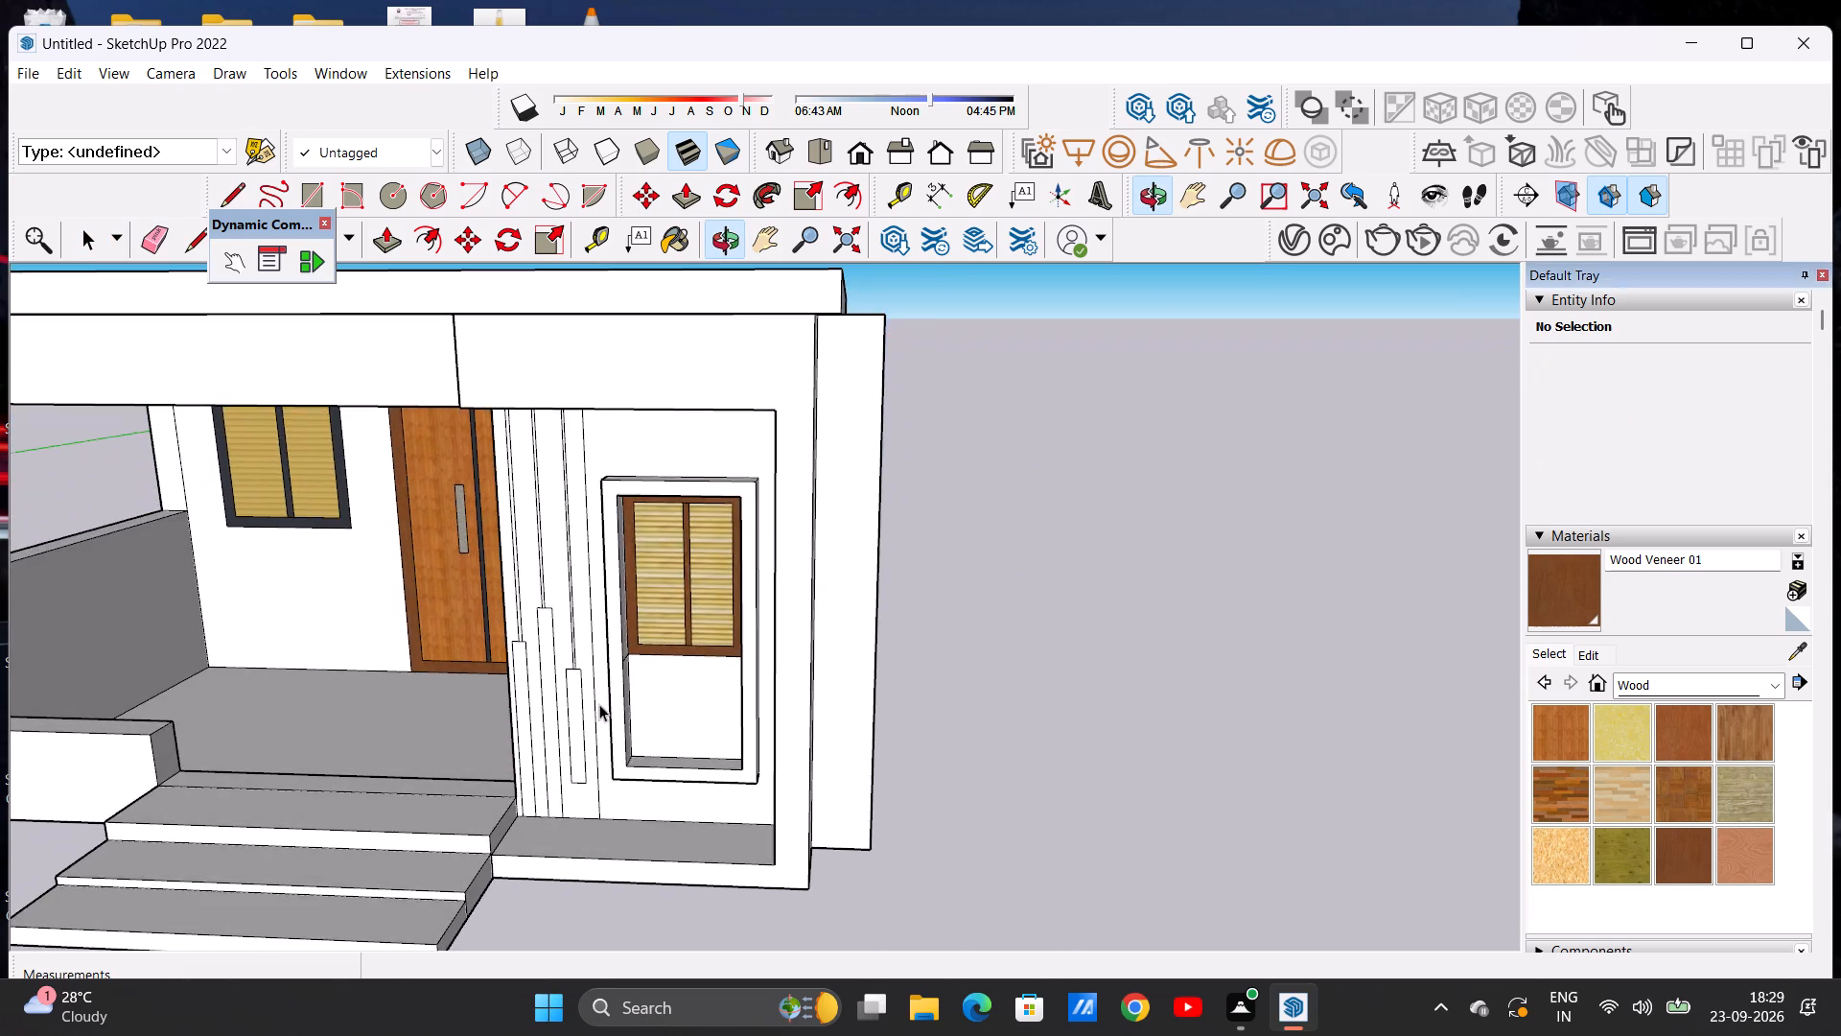
{"action": "scroll", "coordinate": [599, 703], "scroll_direction": "down", "scroll_amount": 1}
{"action": "scroll", "coordinate": [583, 720], "scroll_direction": "up", "scroll_amount": 3}
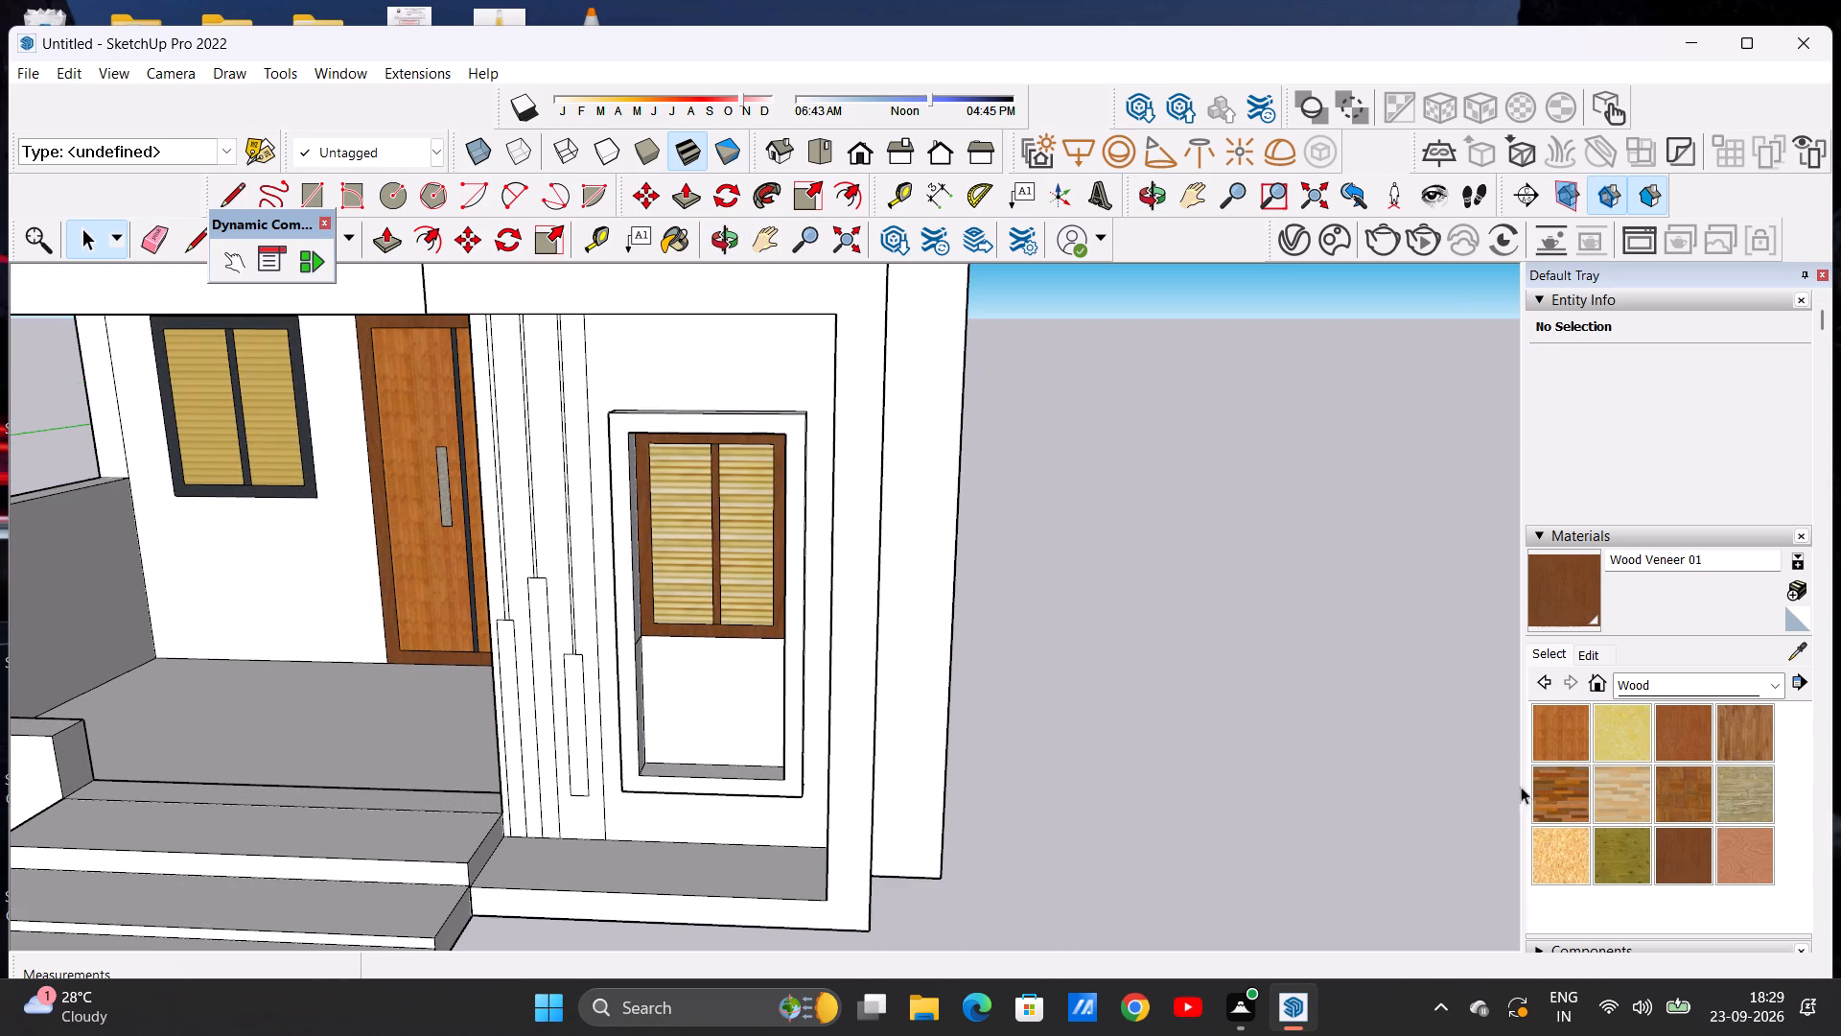
{"action": "left_click", "coordinate": [1559, 741]}
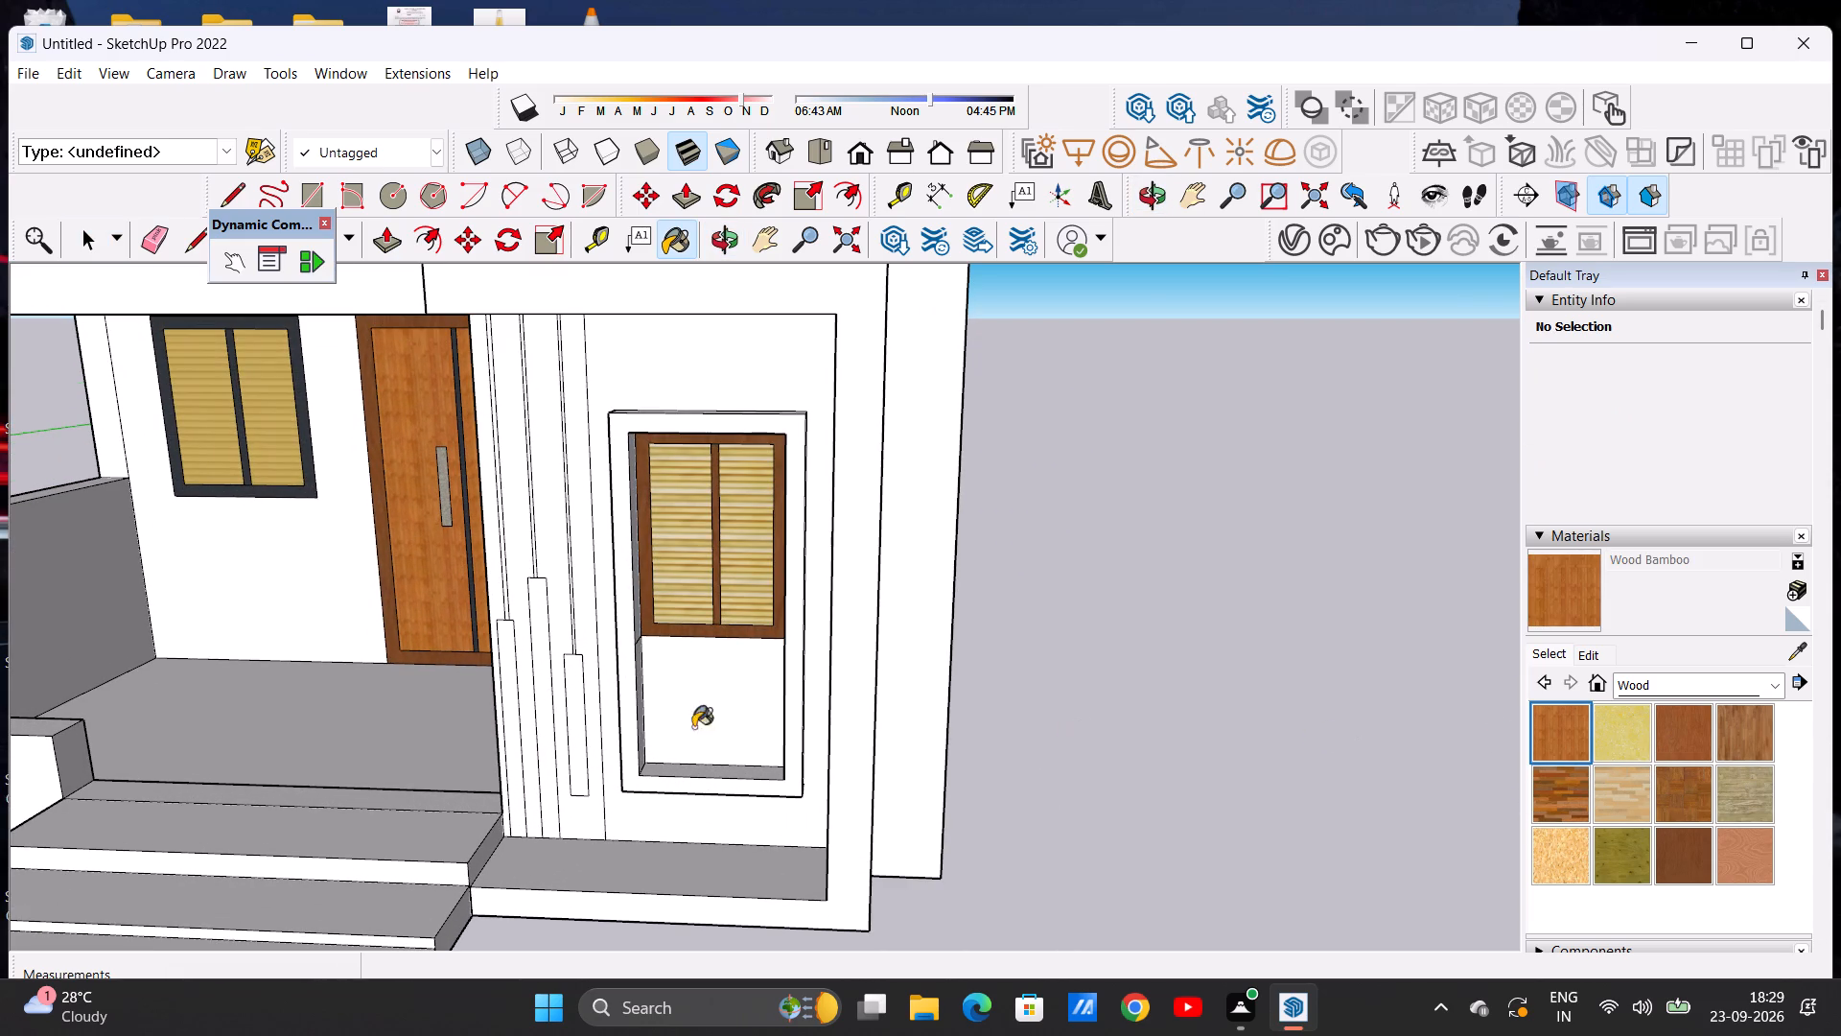
{"action": "left_click", "coordinate": [577, 710]}
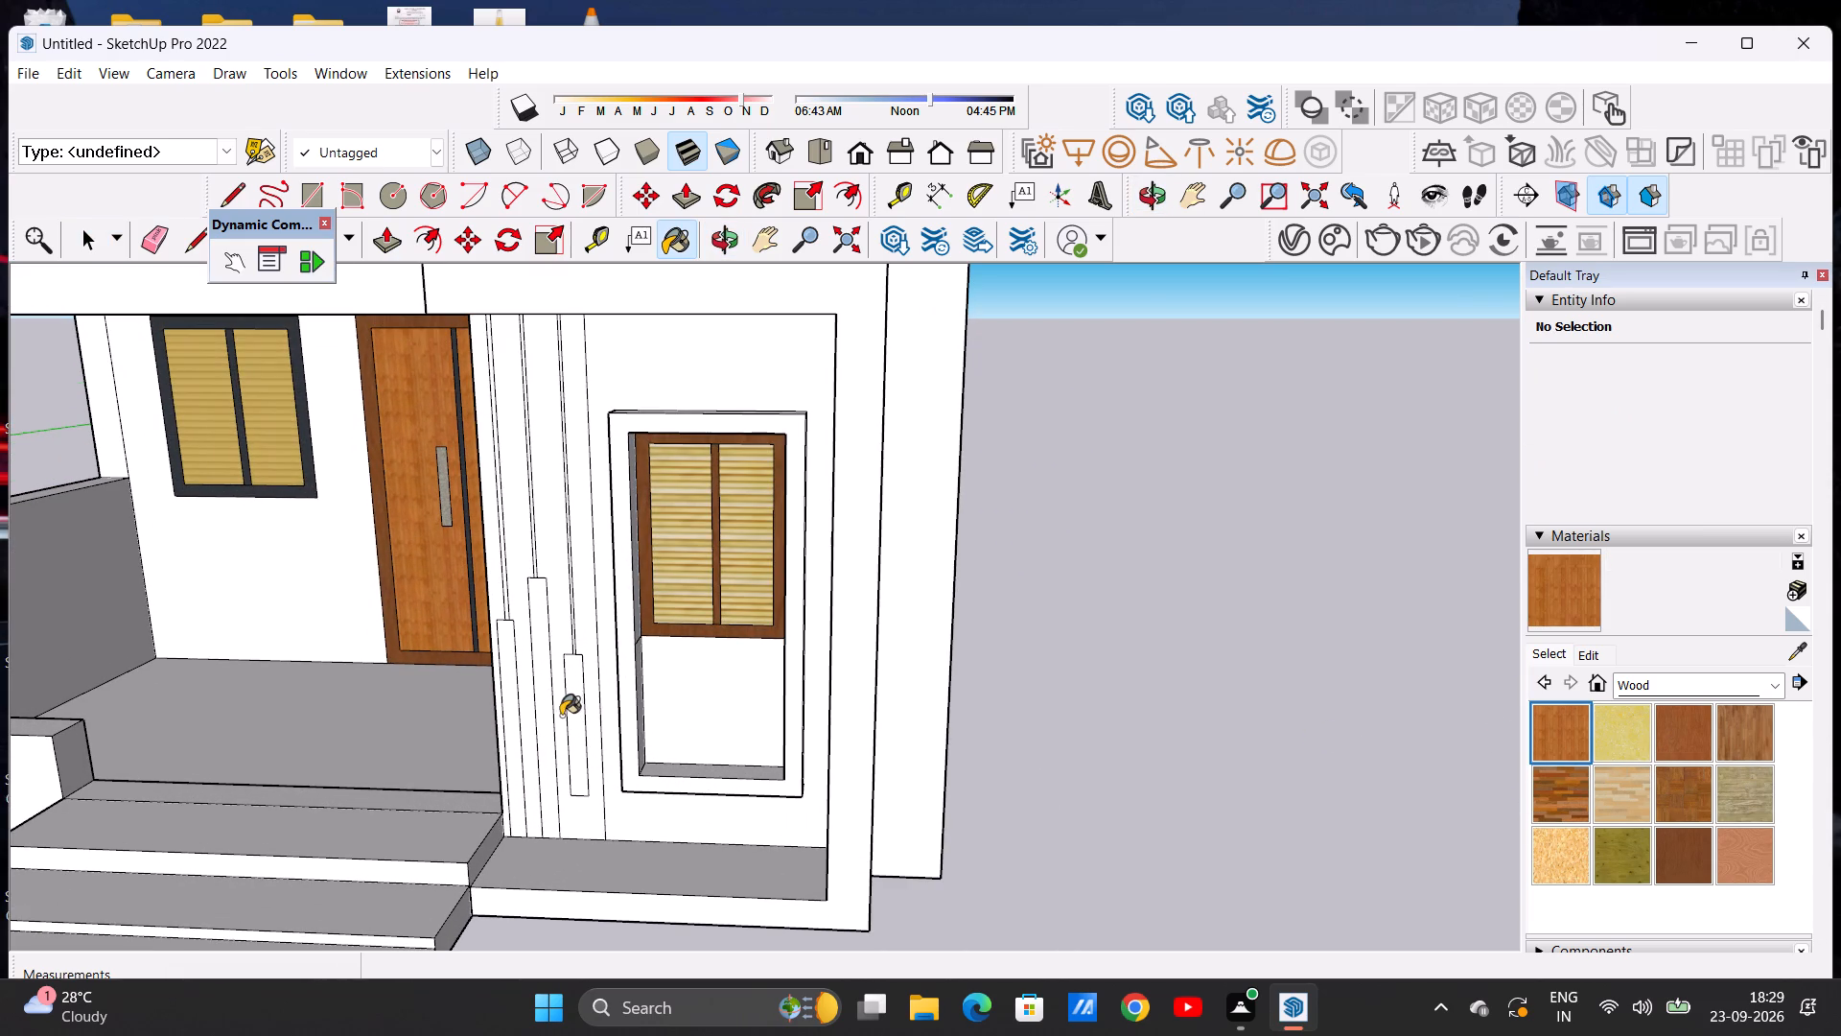
{"action": "left_click", "coordinate": [545, 721]}
{"action": "left_click", "coordinate": [513, 739]}
Examine the painted strips and the front facade from several angles and distances.
{"action": "scroll", "coordinate": [625, 748], "scroll_direction": "down", "scroll_amount": 4}
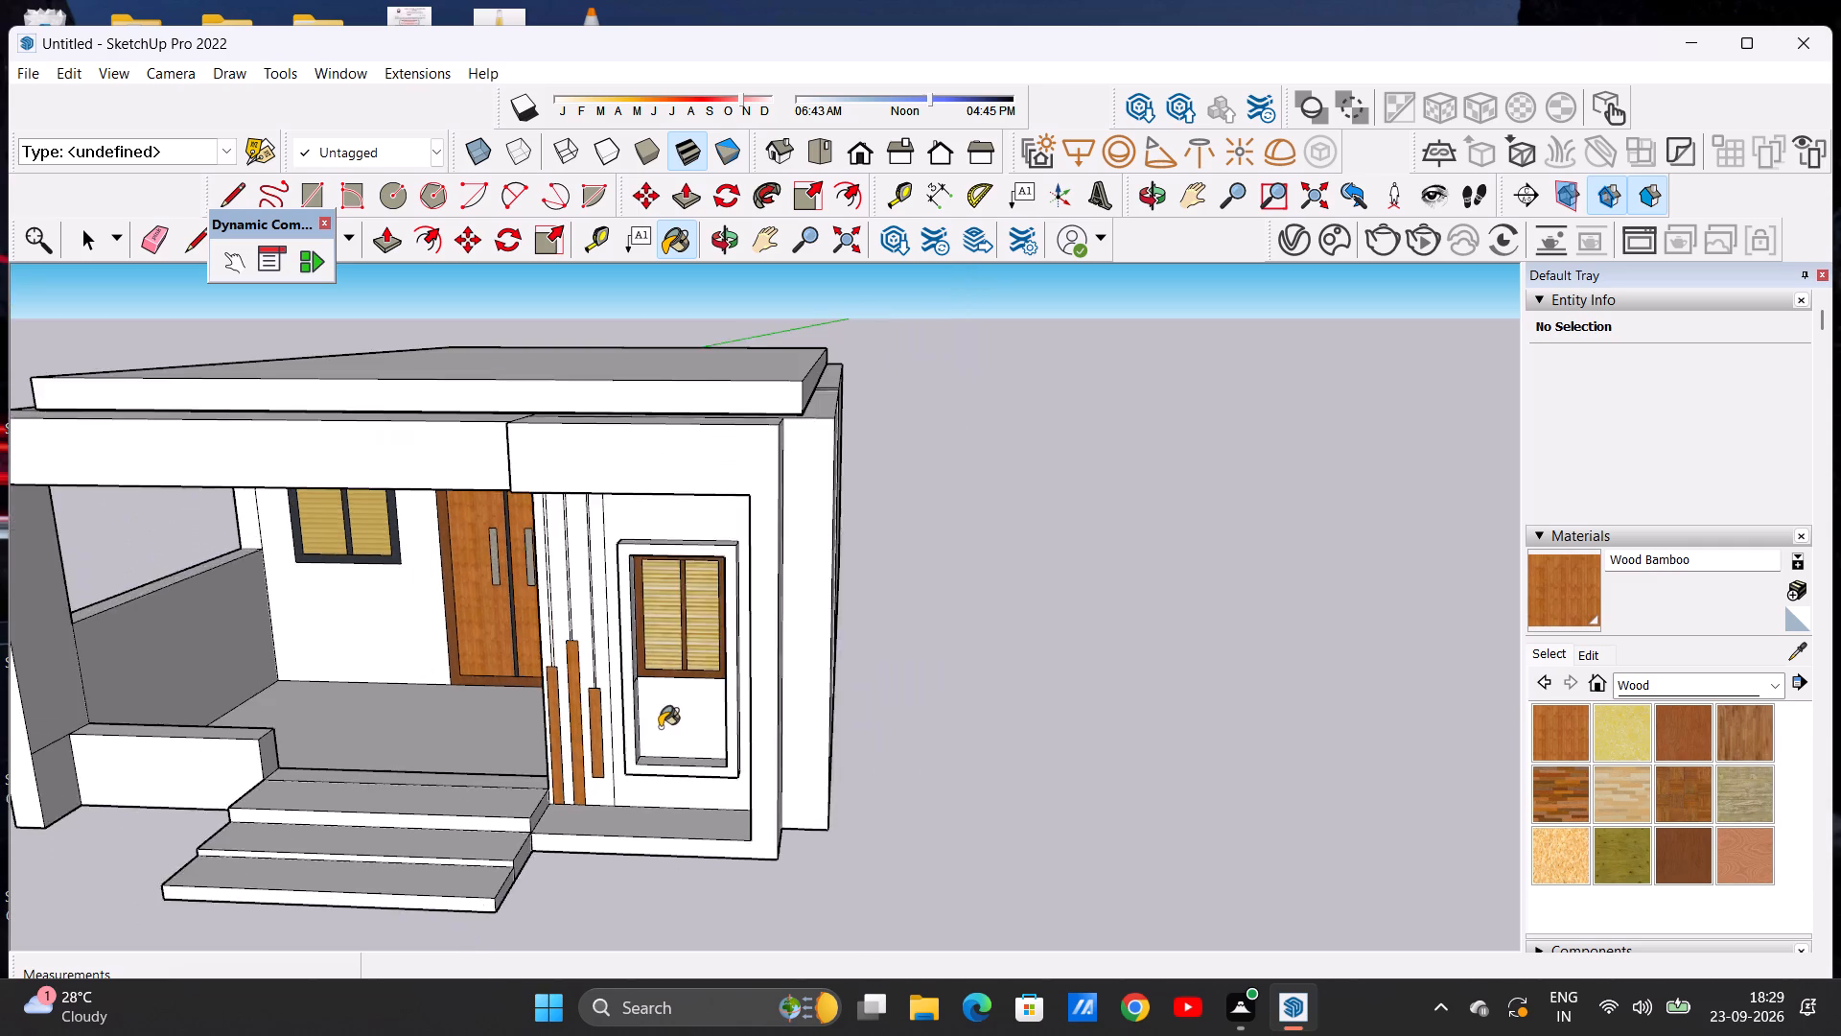
{"action": "scroll", "coordinate": [660, 727], "scroll_direction": "down", "scroll_amount": 3}
{"action": "scroll", "coordinate": [587, 759], "scroll_direction": "up", "scroll_amount": 5}
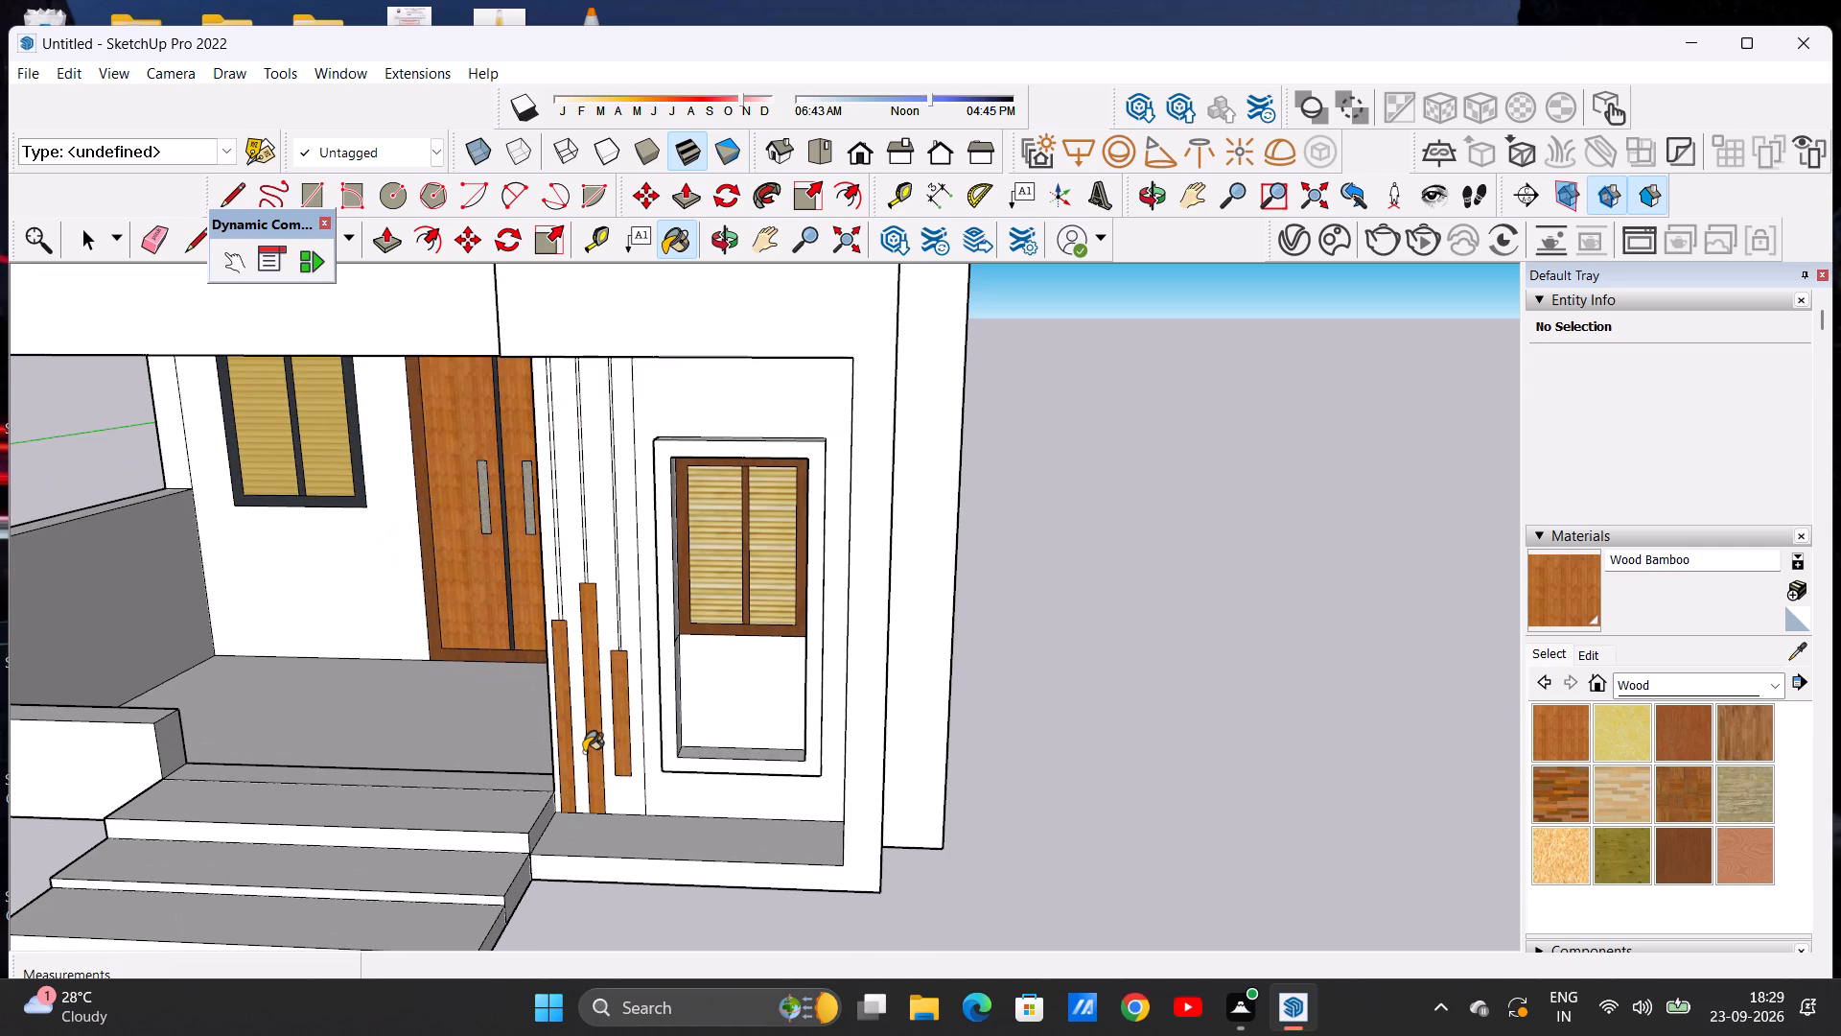
{"action": "key", "text": "space"}
{"action": "scroll", "coordinate": [599, 735], "scroll_direction": "down", "scroll_amount": 7}
{"action": "middle_click_drag", "start_coordinate": [647, 770], "coordinate": [676, 660]}
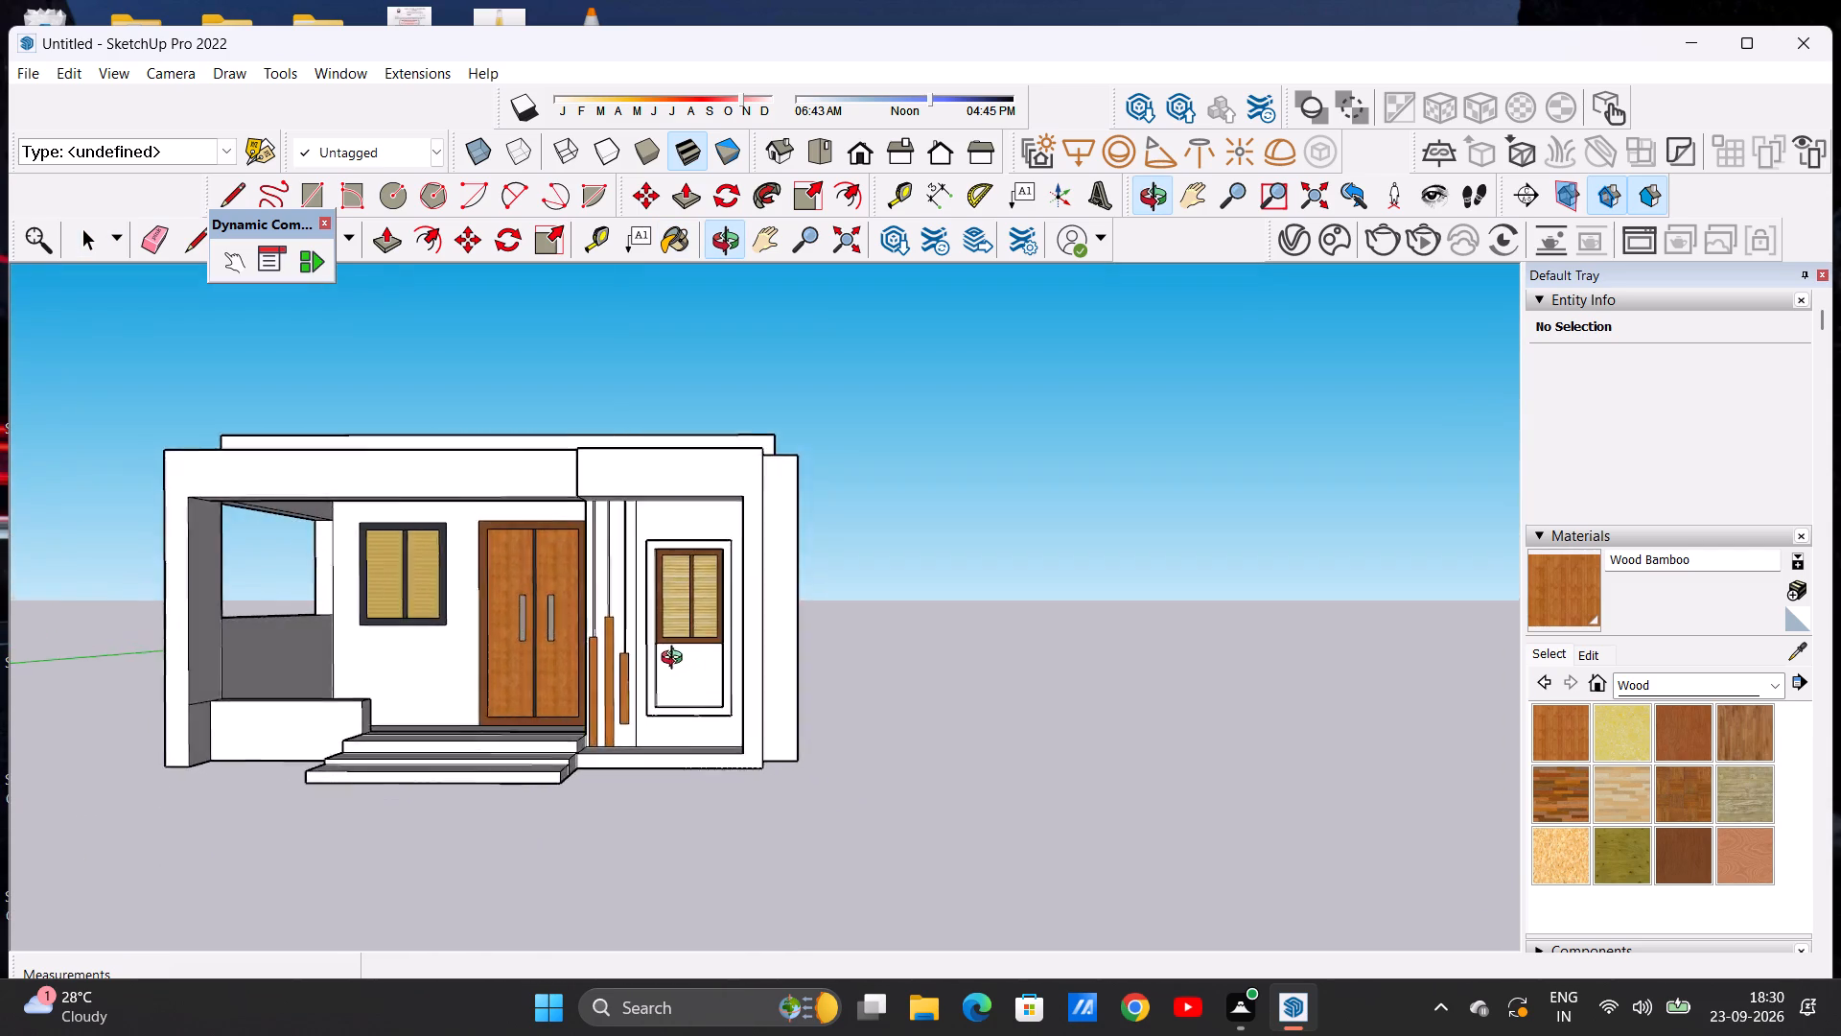
{"action": "middle_click_drag", "start_coordinate": [676, 660], "coordinate": [652, 699]}
{"action": "scroll", "coordinate": [620, 671], "scroll_direction": "up", "scroll_amount": 5}
{"action": "scroll", "coordinate": [618, 669], "scroll_direction": "down", "scroll_amount": 5}
{"action": "middle_click_drag", "start_coordinate": [581, 710], "coordinate": [632, 727]}
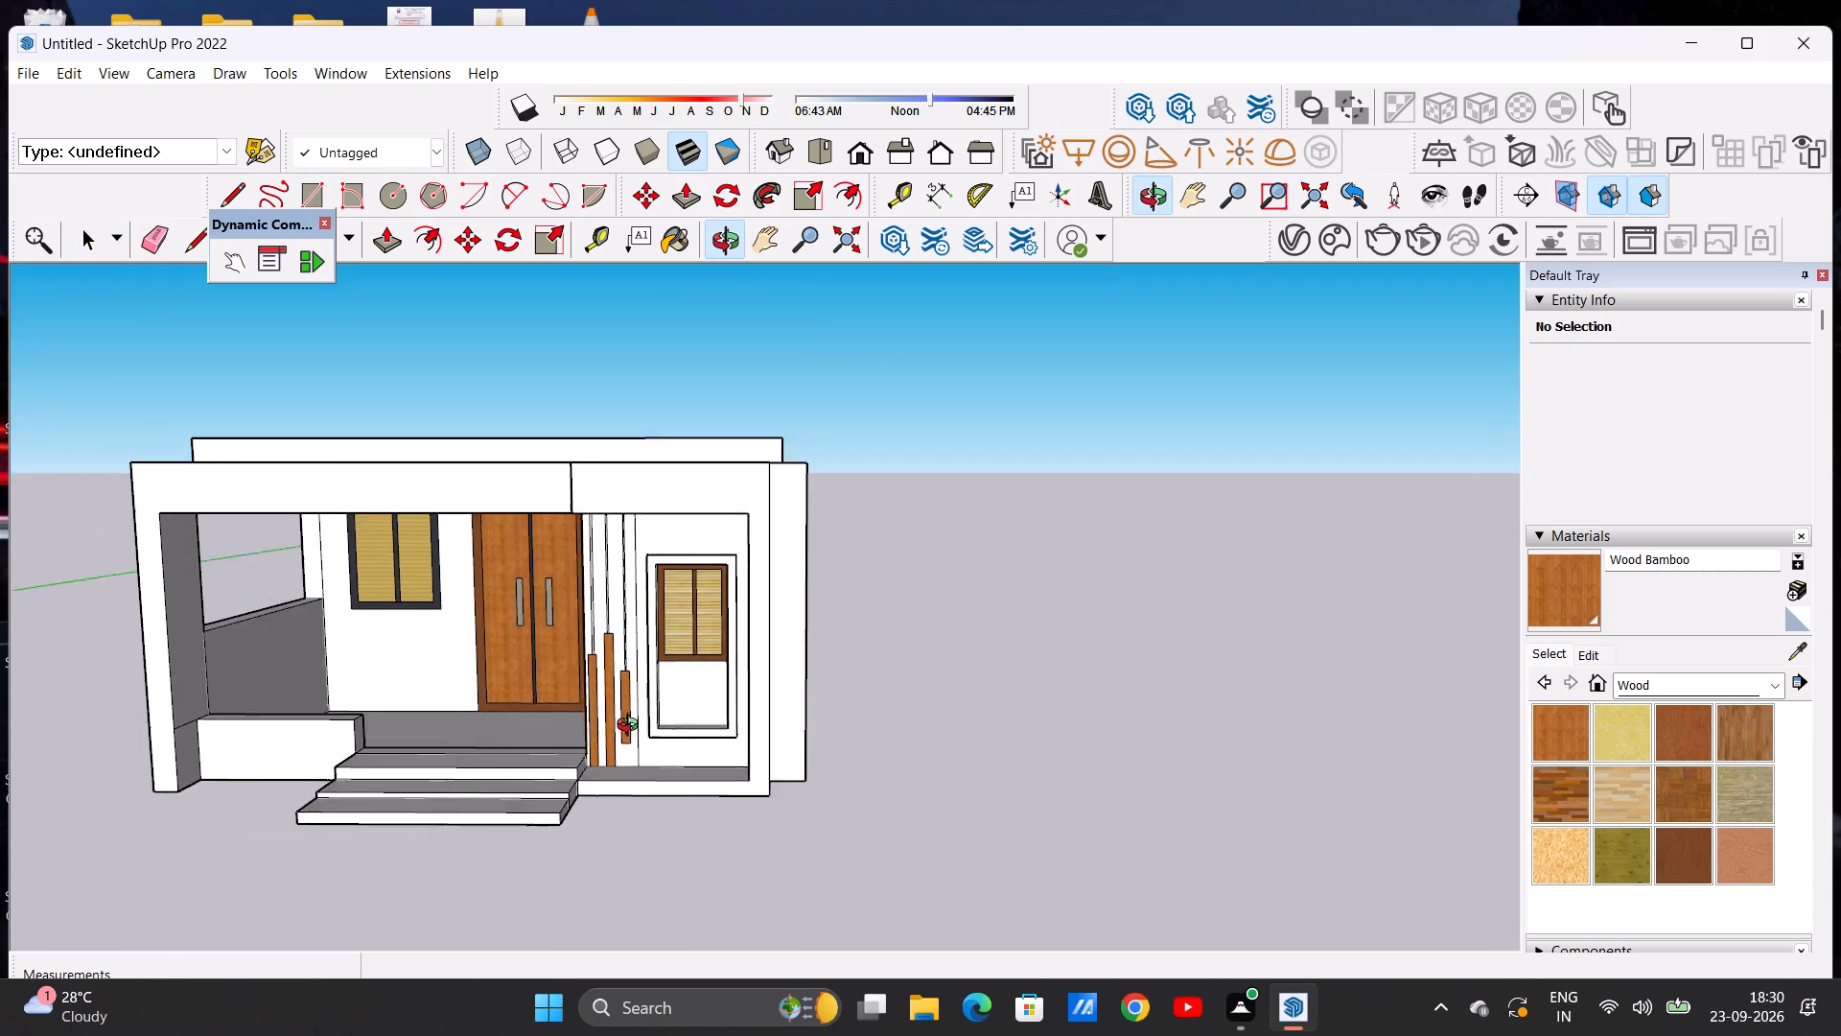
{"action": "middle_click_drag", "start_coordinate": [632, 727], "coordinate": [596, 734]}
{"action": "scroll", "coordinate": [718, 737], "scroll_direction": "up", "scroll_amount": 2}
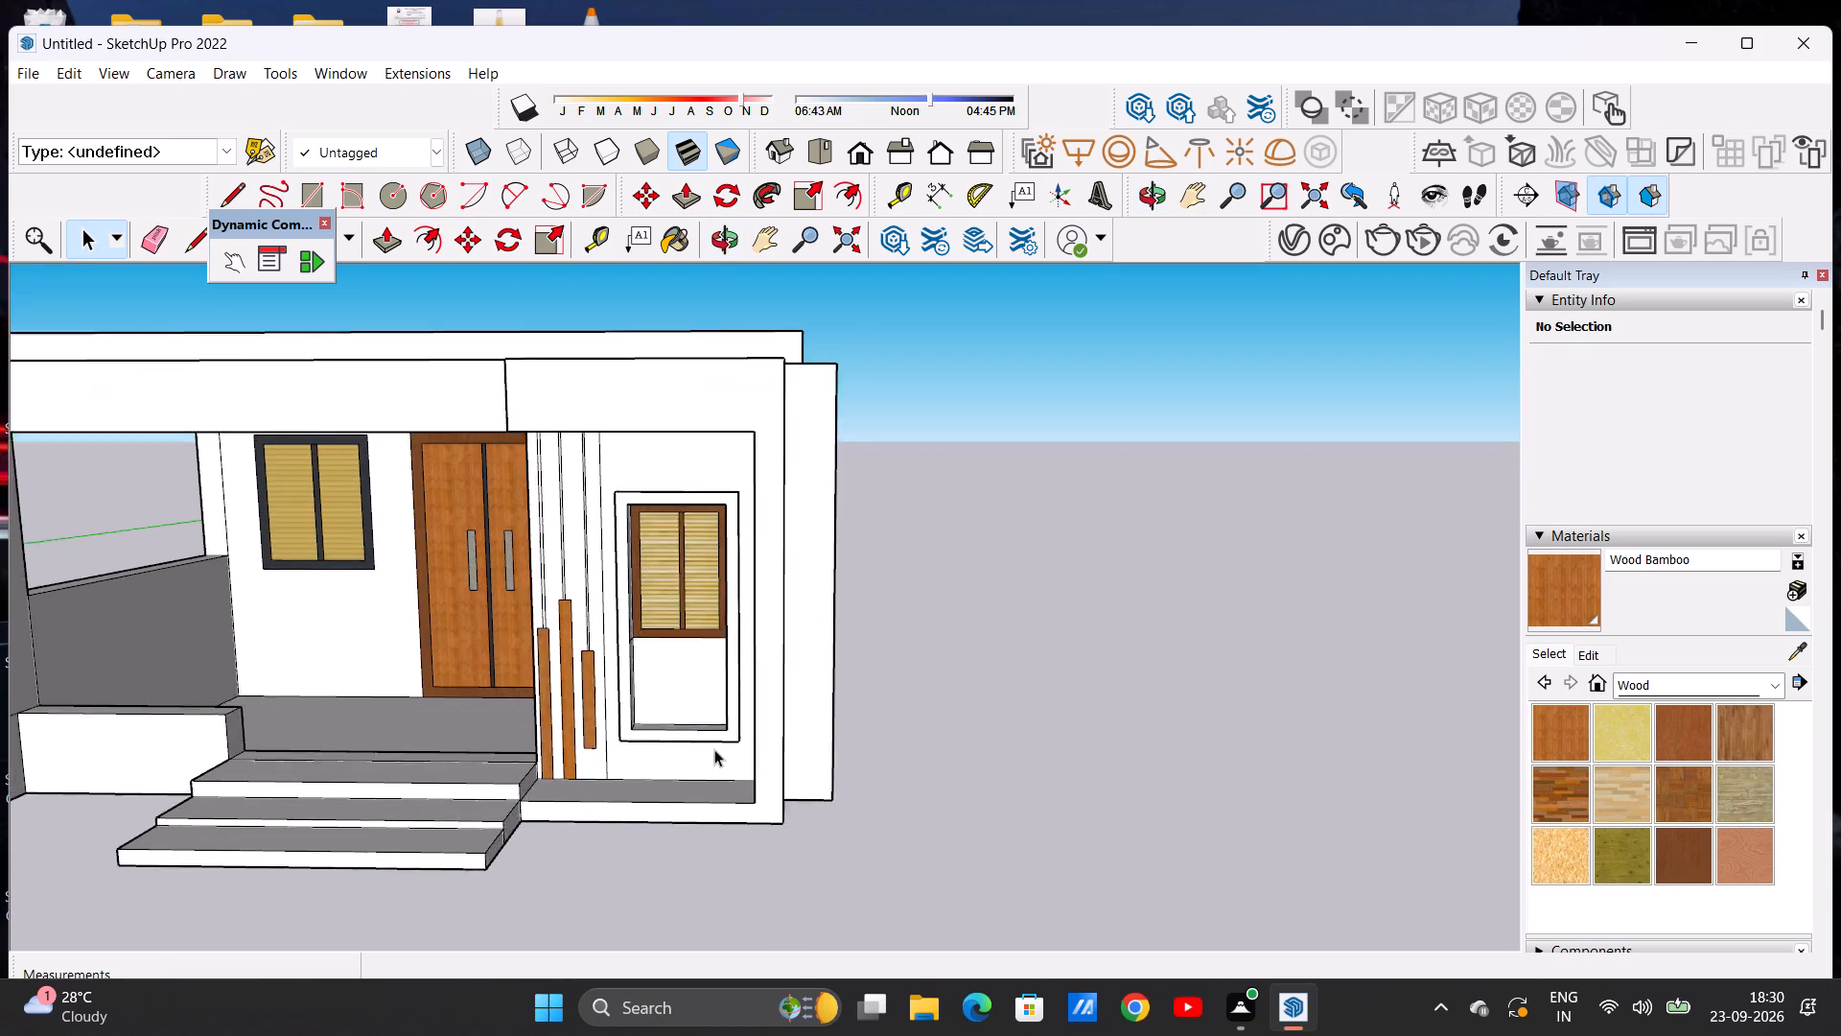
{"action": "scroll", "coordinate": [714, 749], "scroll_direction": "up", "scroll_amount": 2}
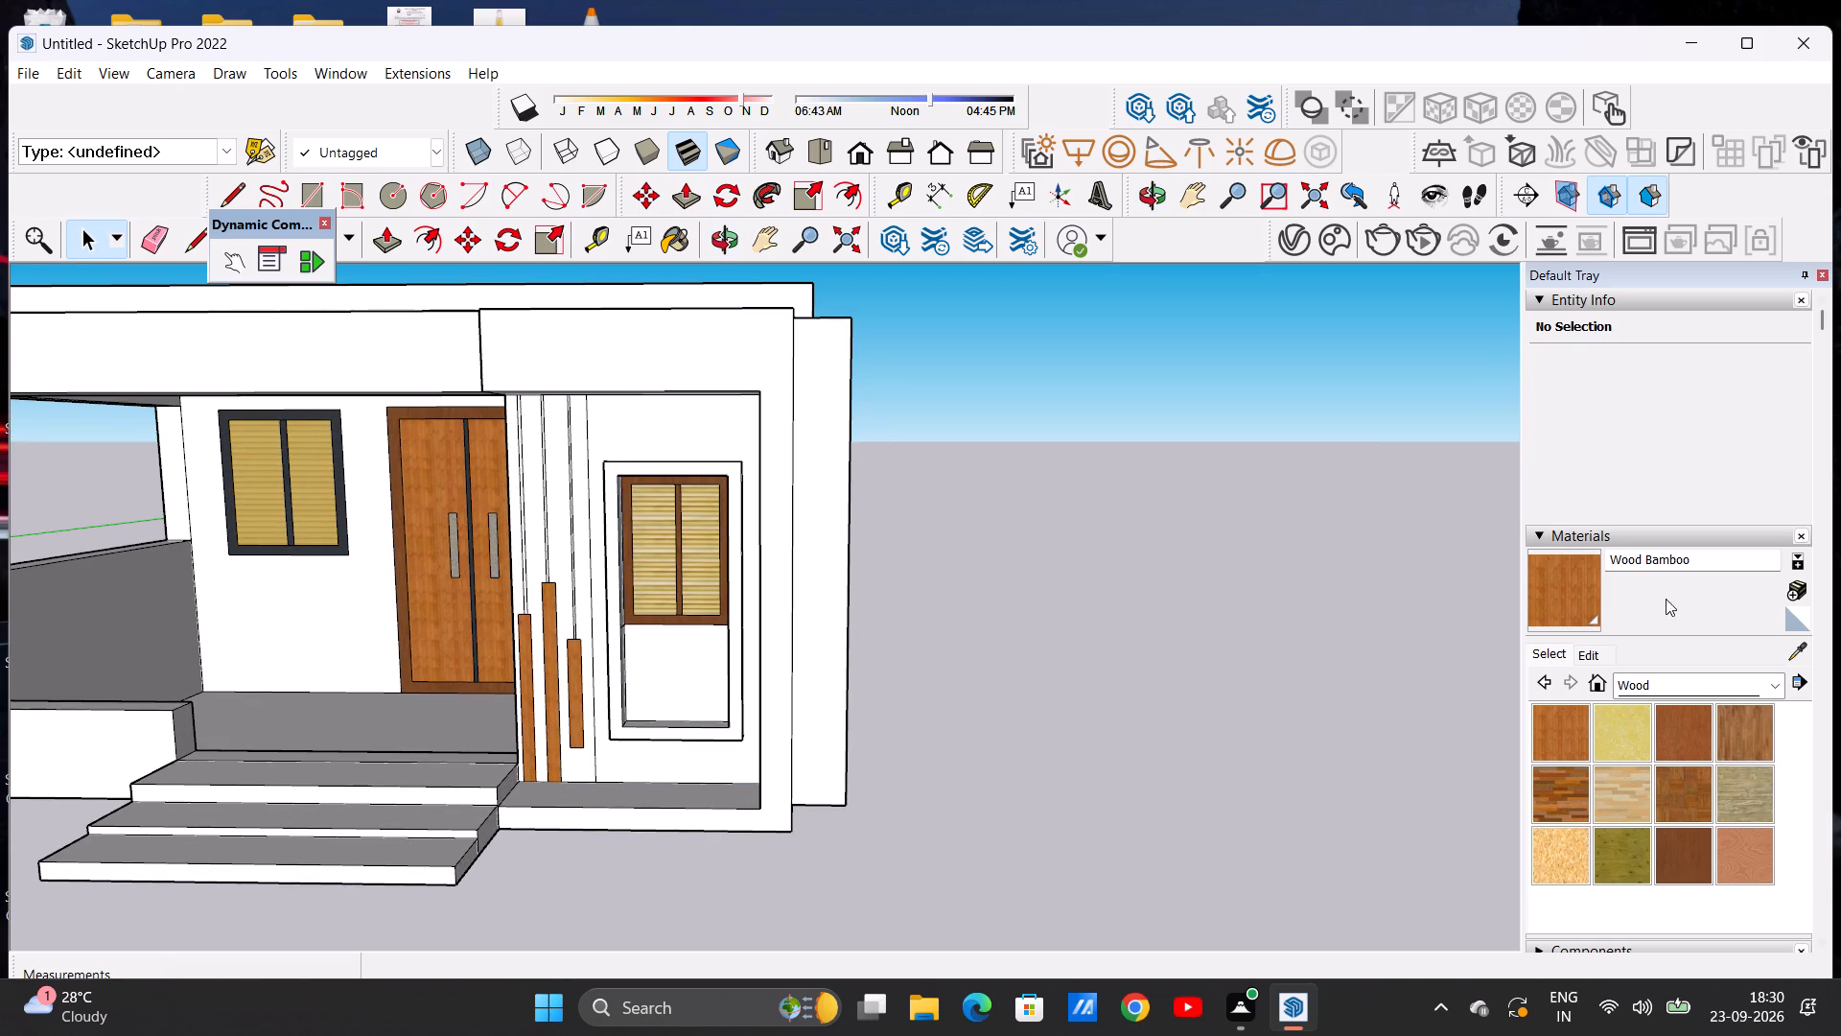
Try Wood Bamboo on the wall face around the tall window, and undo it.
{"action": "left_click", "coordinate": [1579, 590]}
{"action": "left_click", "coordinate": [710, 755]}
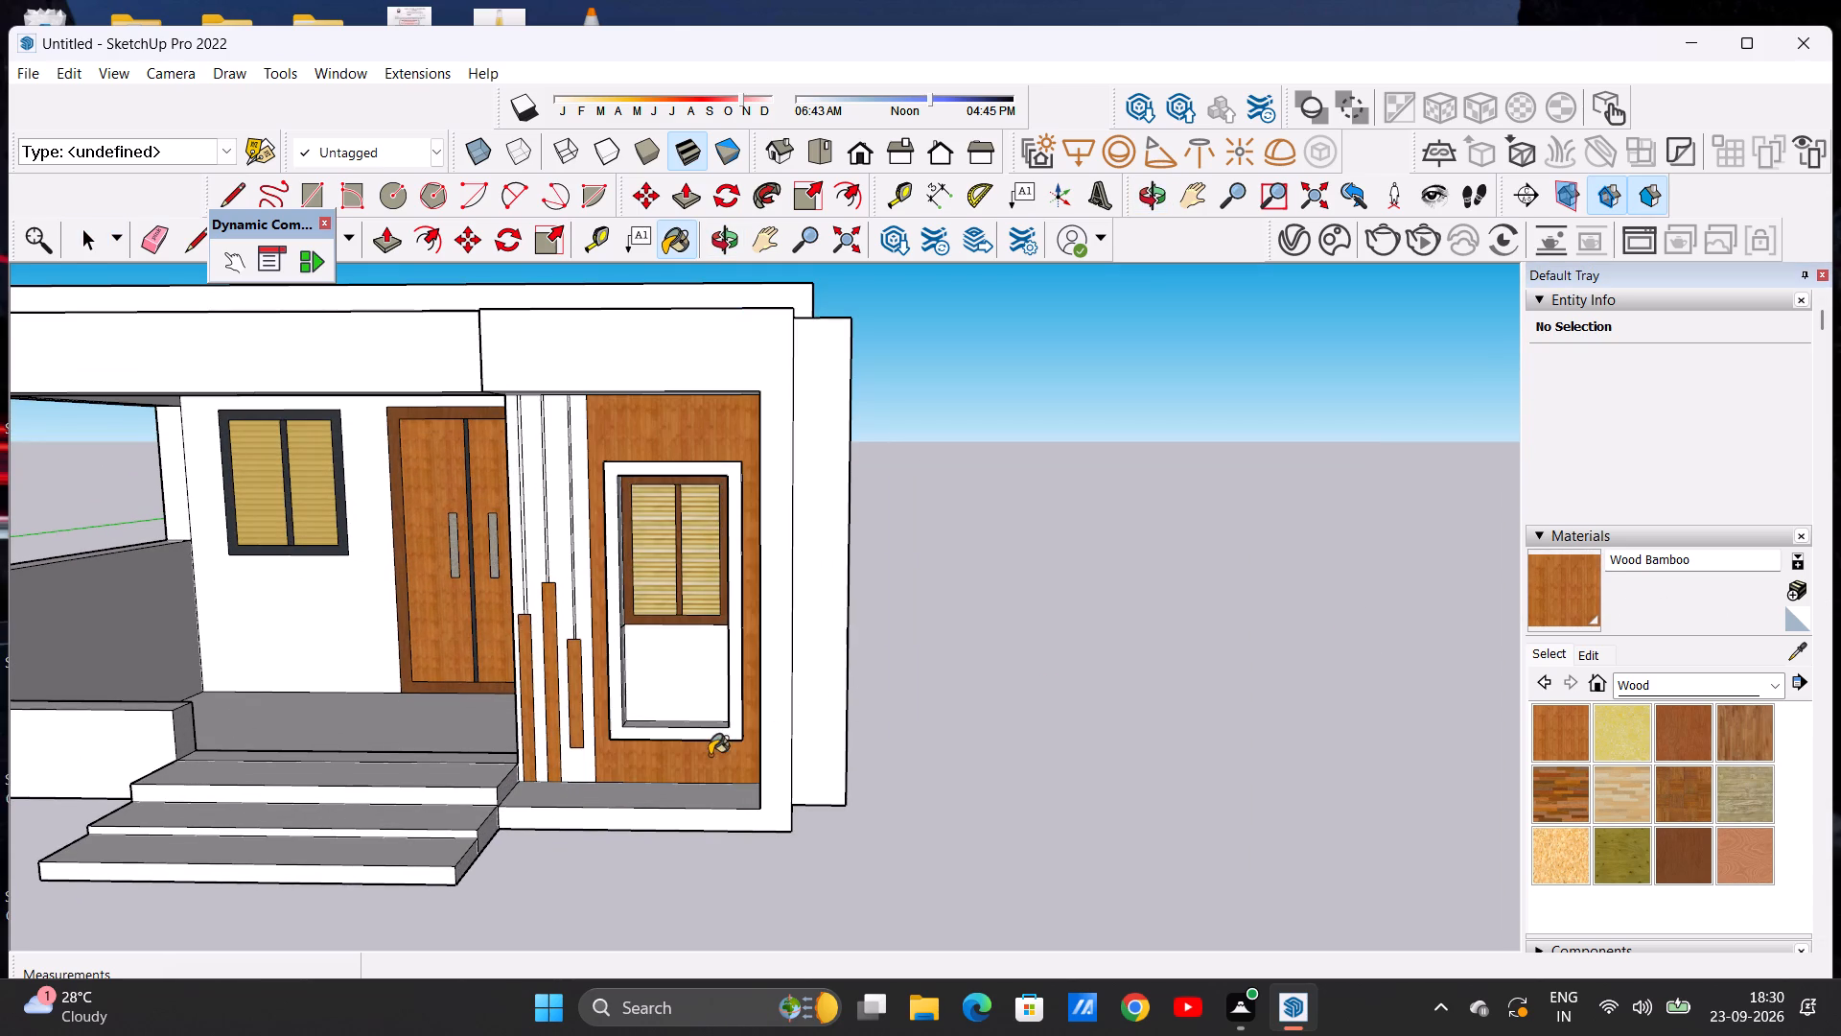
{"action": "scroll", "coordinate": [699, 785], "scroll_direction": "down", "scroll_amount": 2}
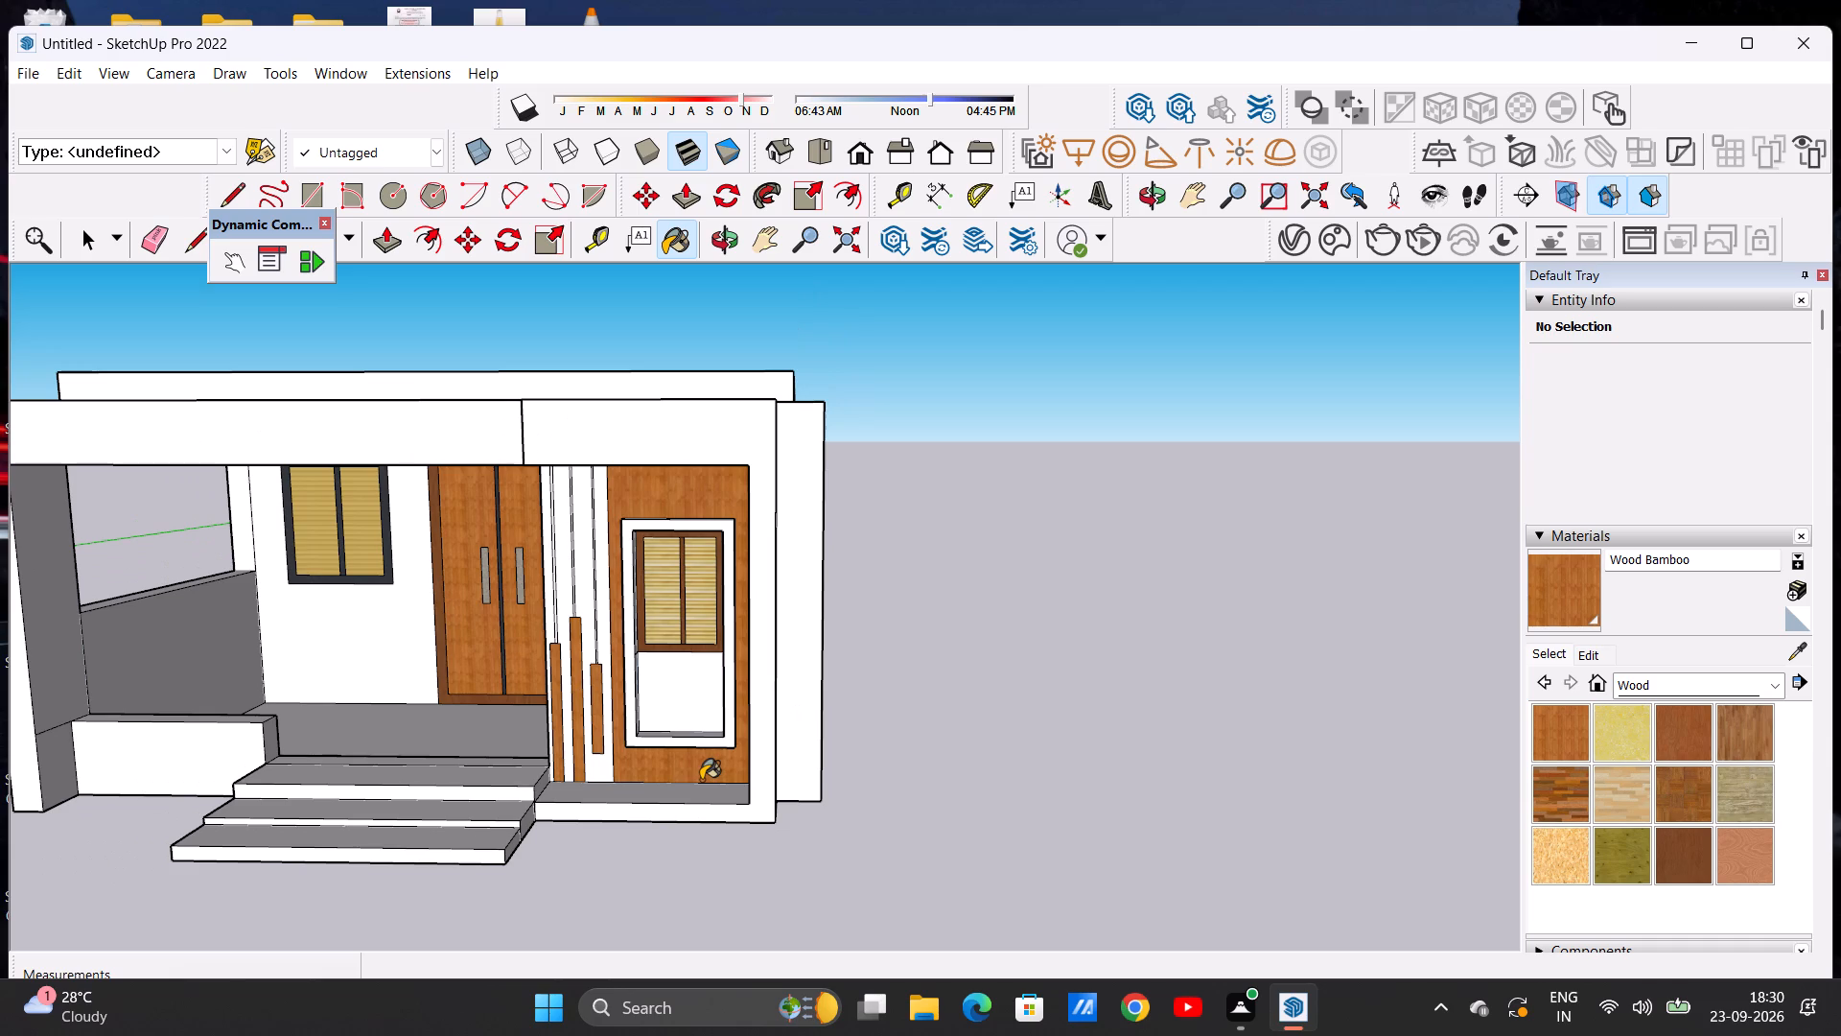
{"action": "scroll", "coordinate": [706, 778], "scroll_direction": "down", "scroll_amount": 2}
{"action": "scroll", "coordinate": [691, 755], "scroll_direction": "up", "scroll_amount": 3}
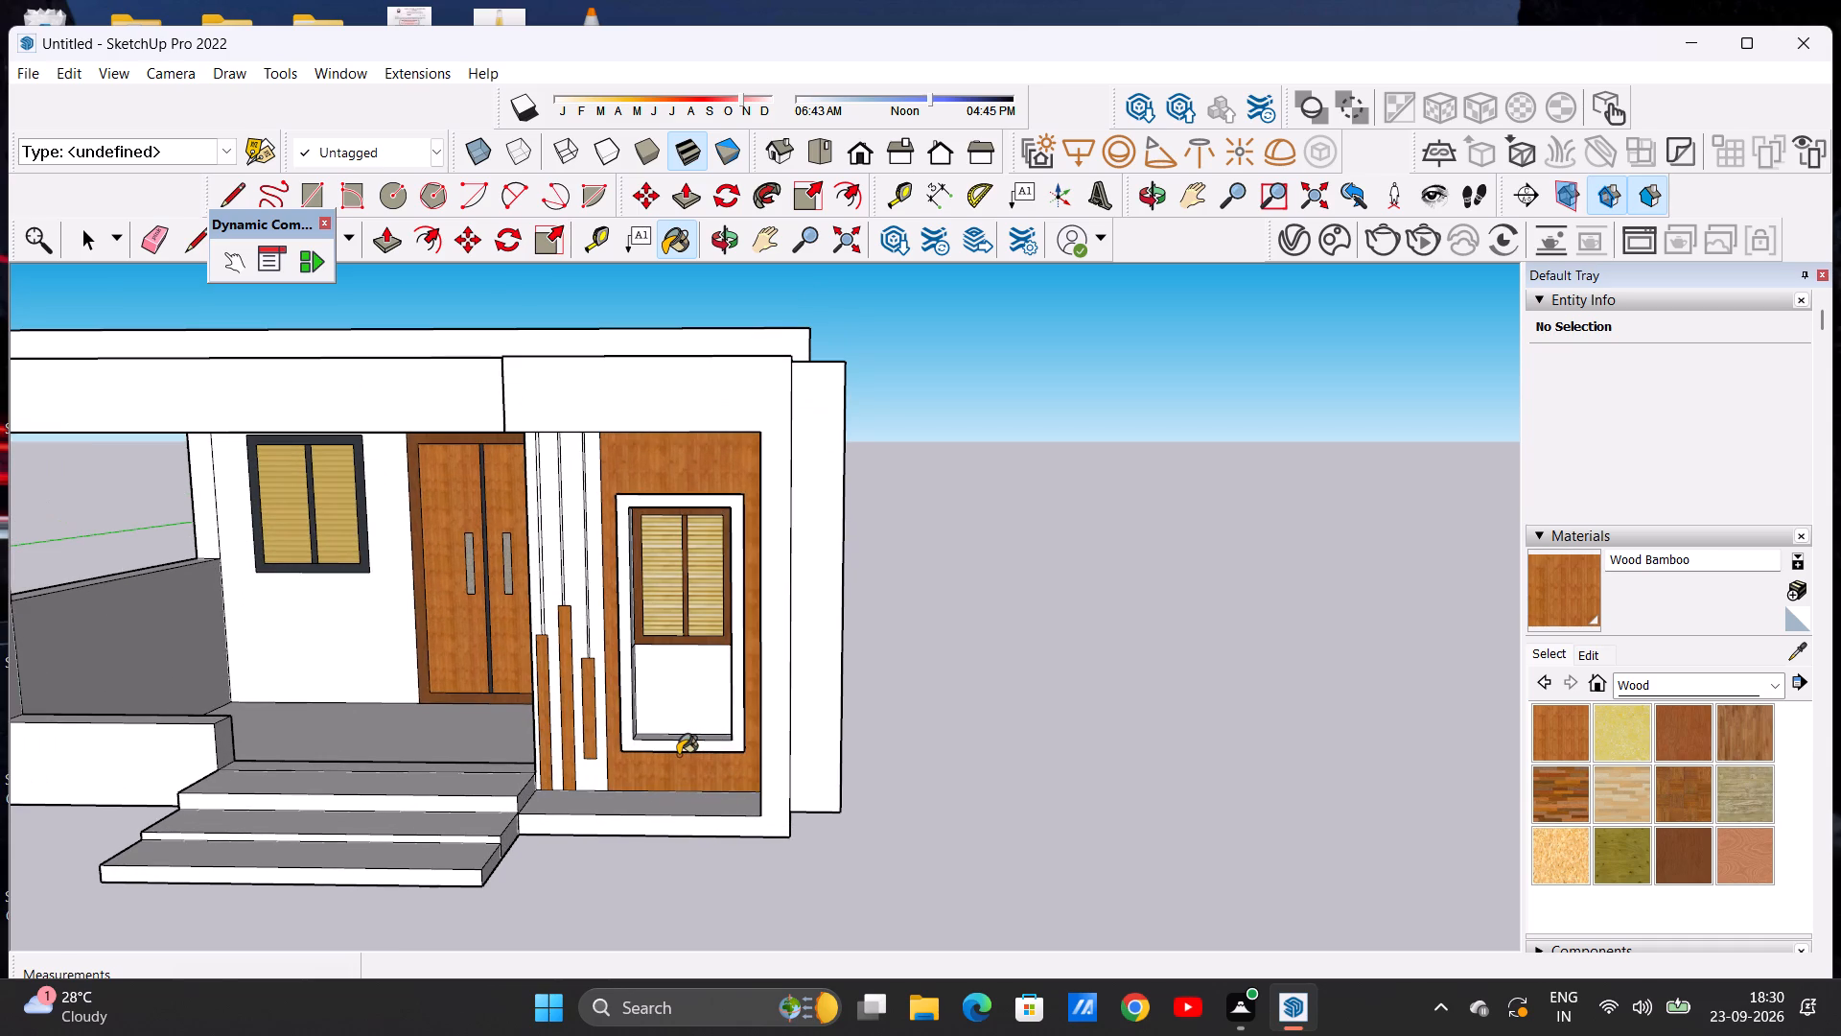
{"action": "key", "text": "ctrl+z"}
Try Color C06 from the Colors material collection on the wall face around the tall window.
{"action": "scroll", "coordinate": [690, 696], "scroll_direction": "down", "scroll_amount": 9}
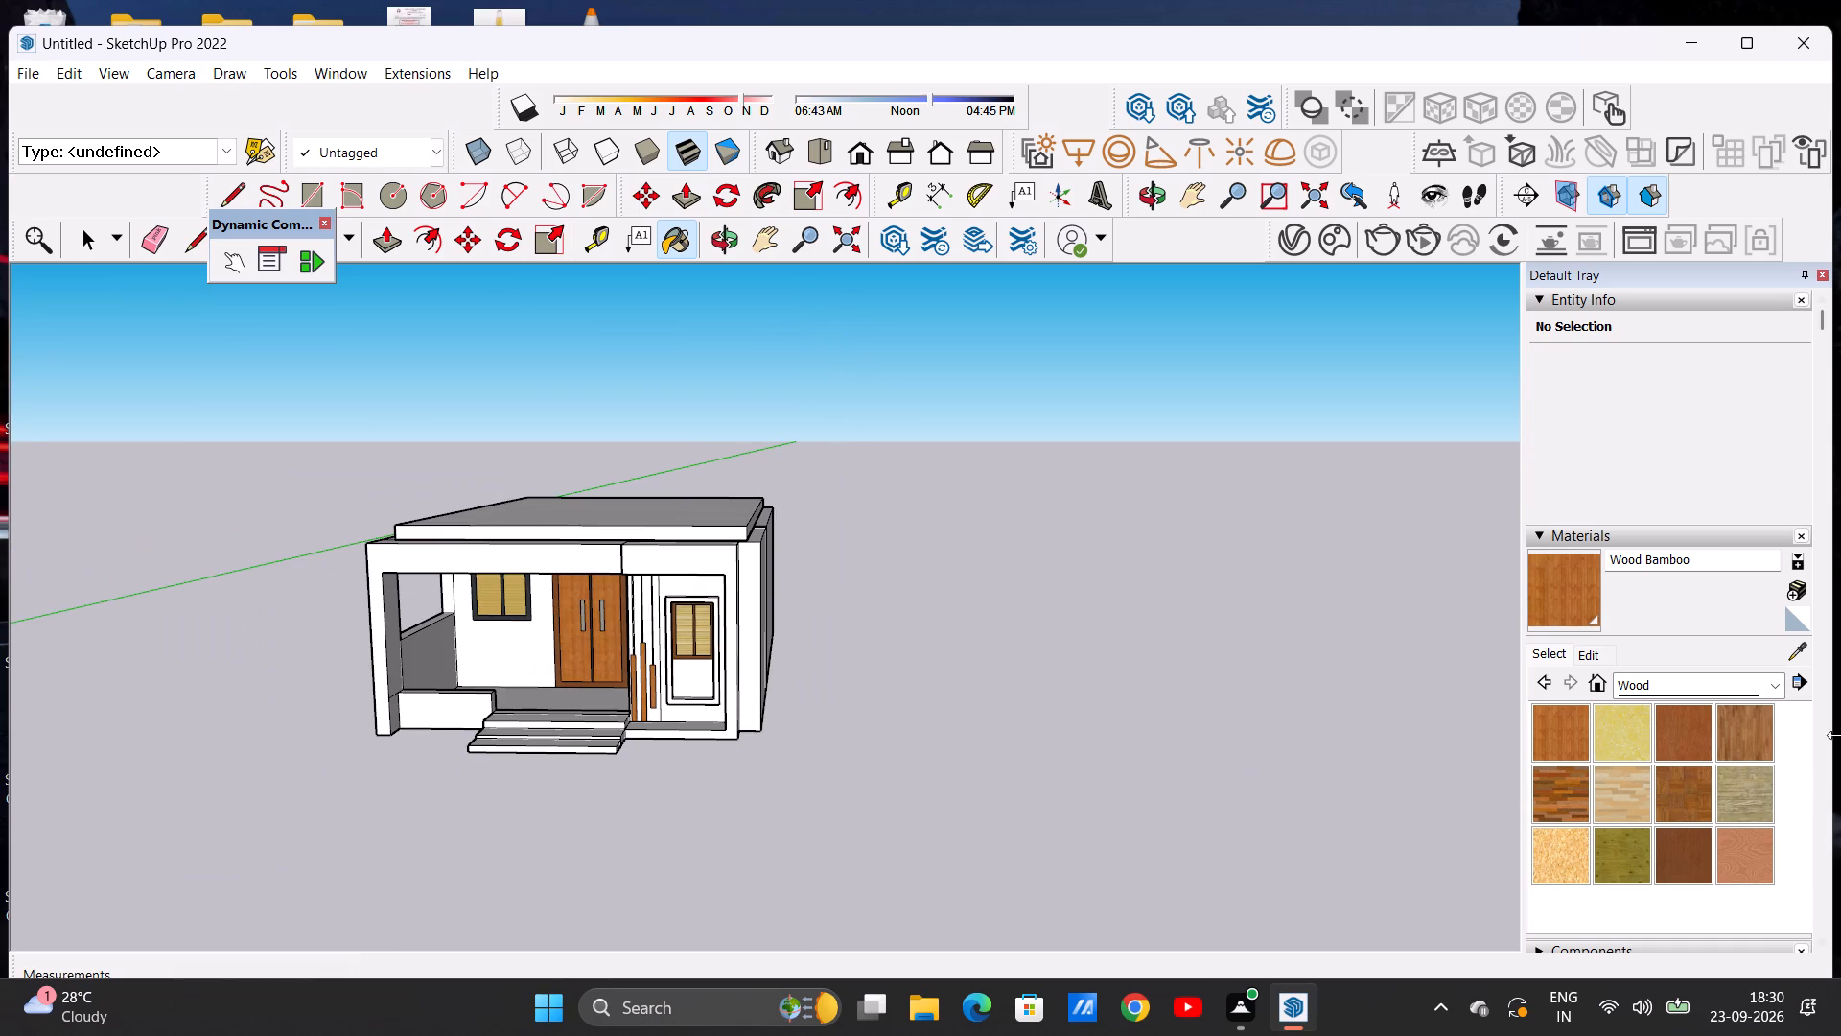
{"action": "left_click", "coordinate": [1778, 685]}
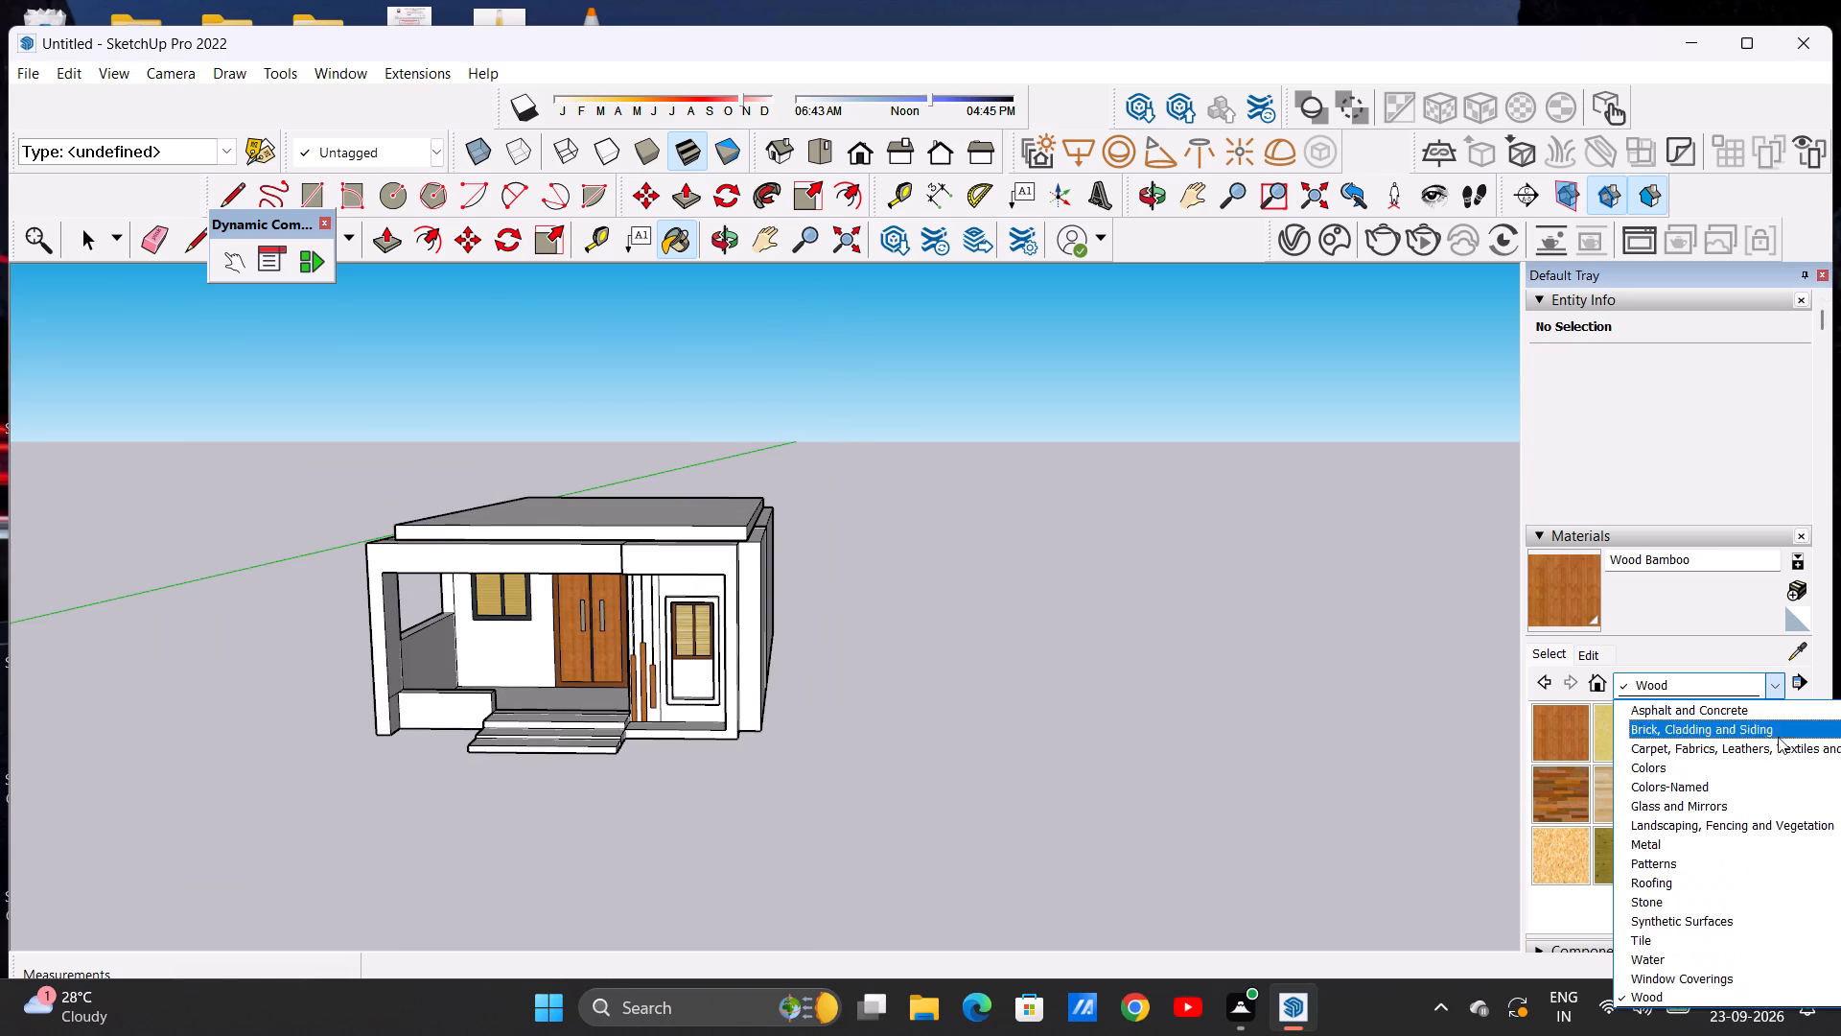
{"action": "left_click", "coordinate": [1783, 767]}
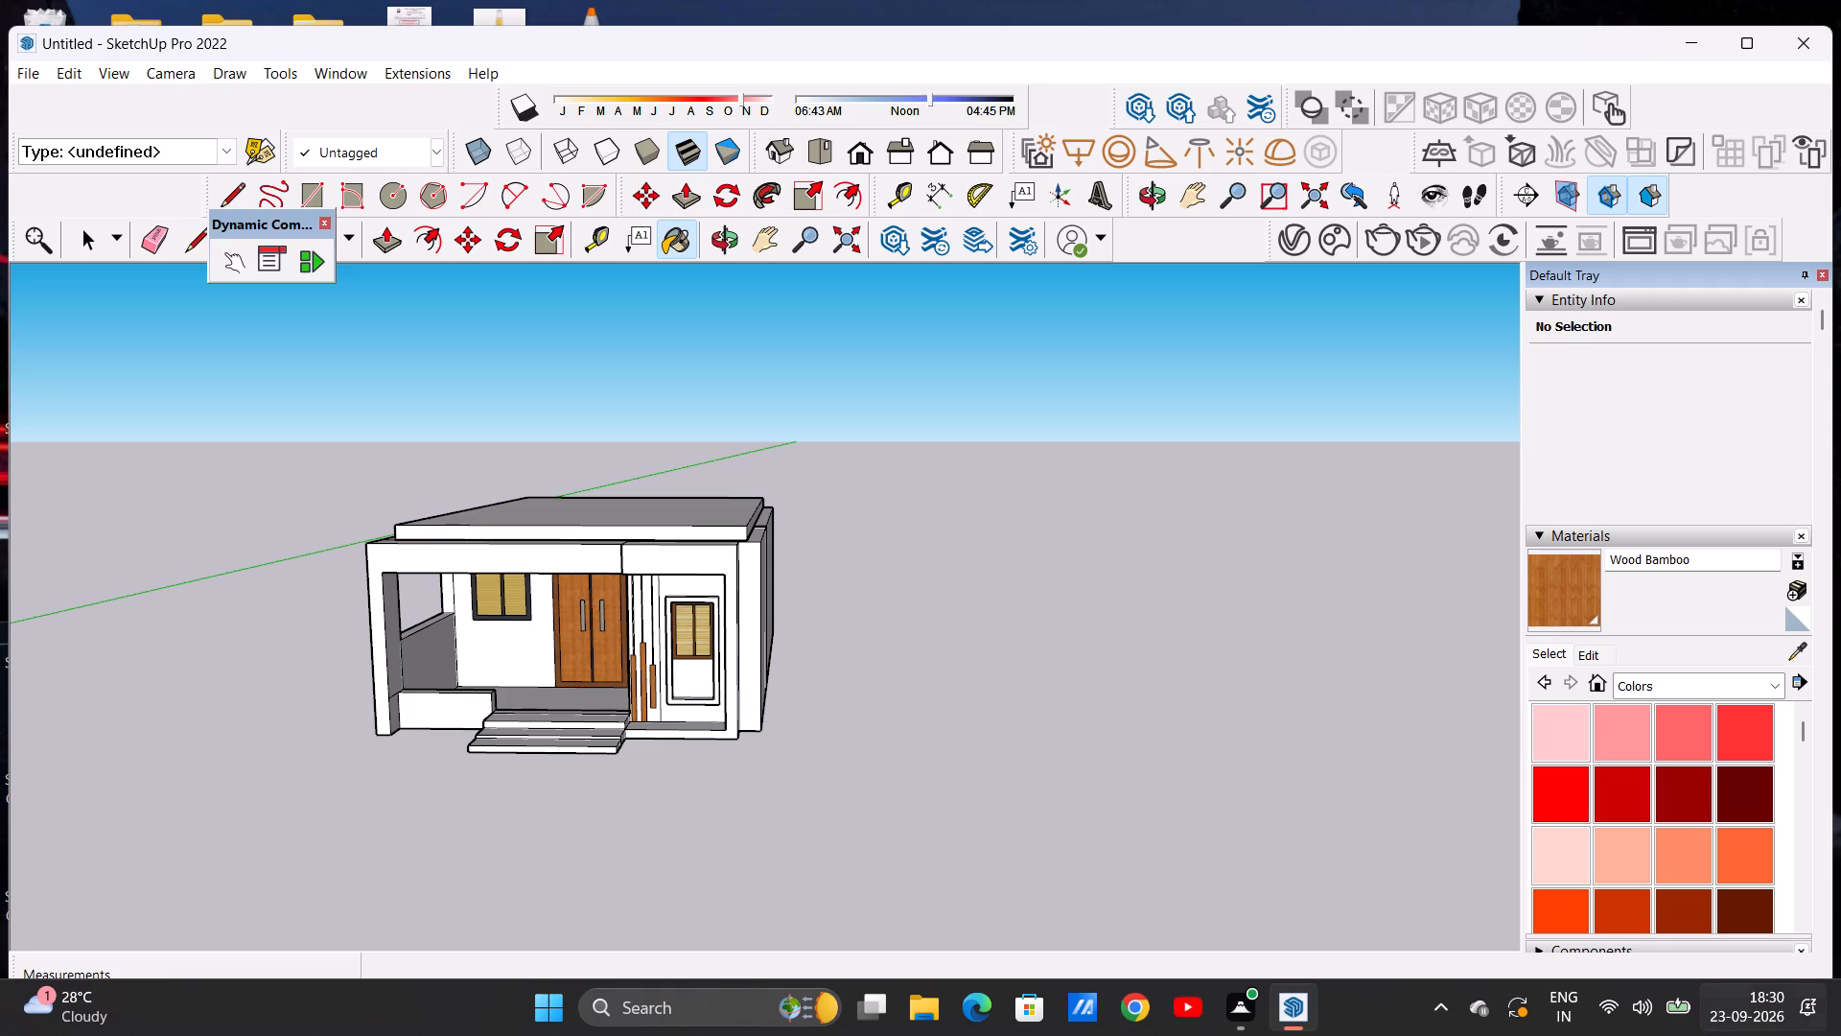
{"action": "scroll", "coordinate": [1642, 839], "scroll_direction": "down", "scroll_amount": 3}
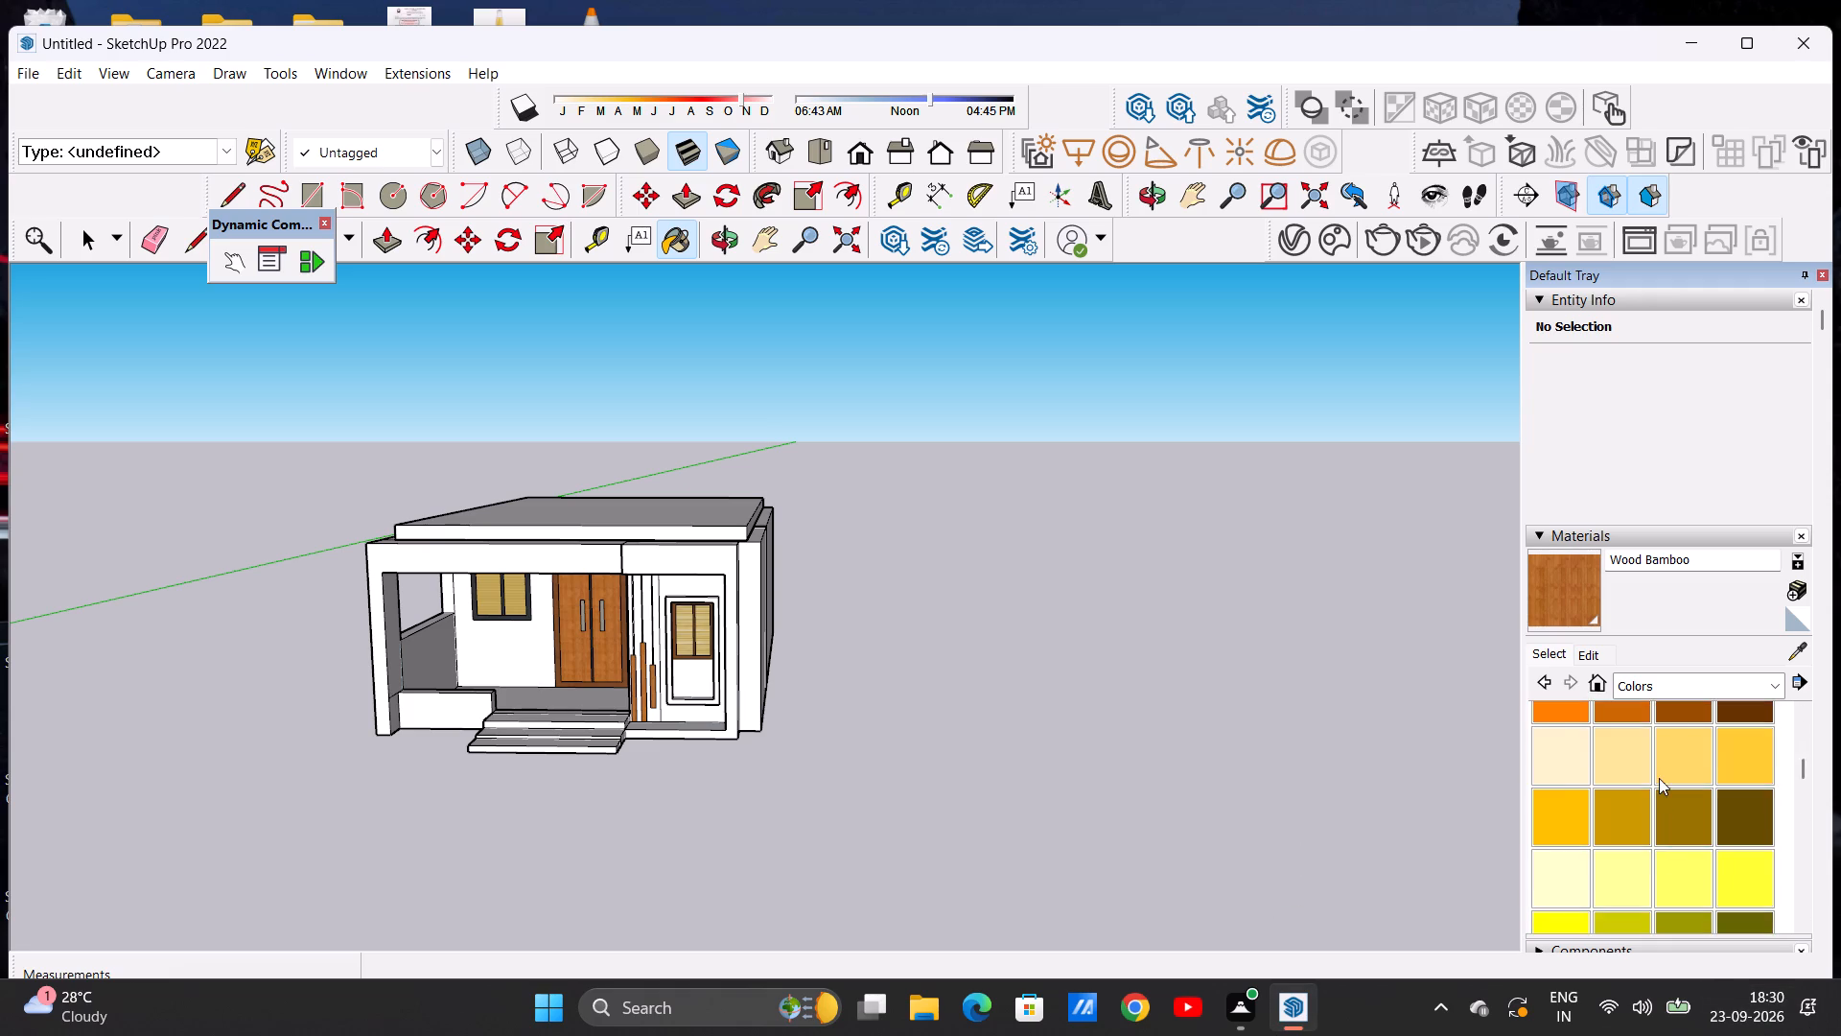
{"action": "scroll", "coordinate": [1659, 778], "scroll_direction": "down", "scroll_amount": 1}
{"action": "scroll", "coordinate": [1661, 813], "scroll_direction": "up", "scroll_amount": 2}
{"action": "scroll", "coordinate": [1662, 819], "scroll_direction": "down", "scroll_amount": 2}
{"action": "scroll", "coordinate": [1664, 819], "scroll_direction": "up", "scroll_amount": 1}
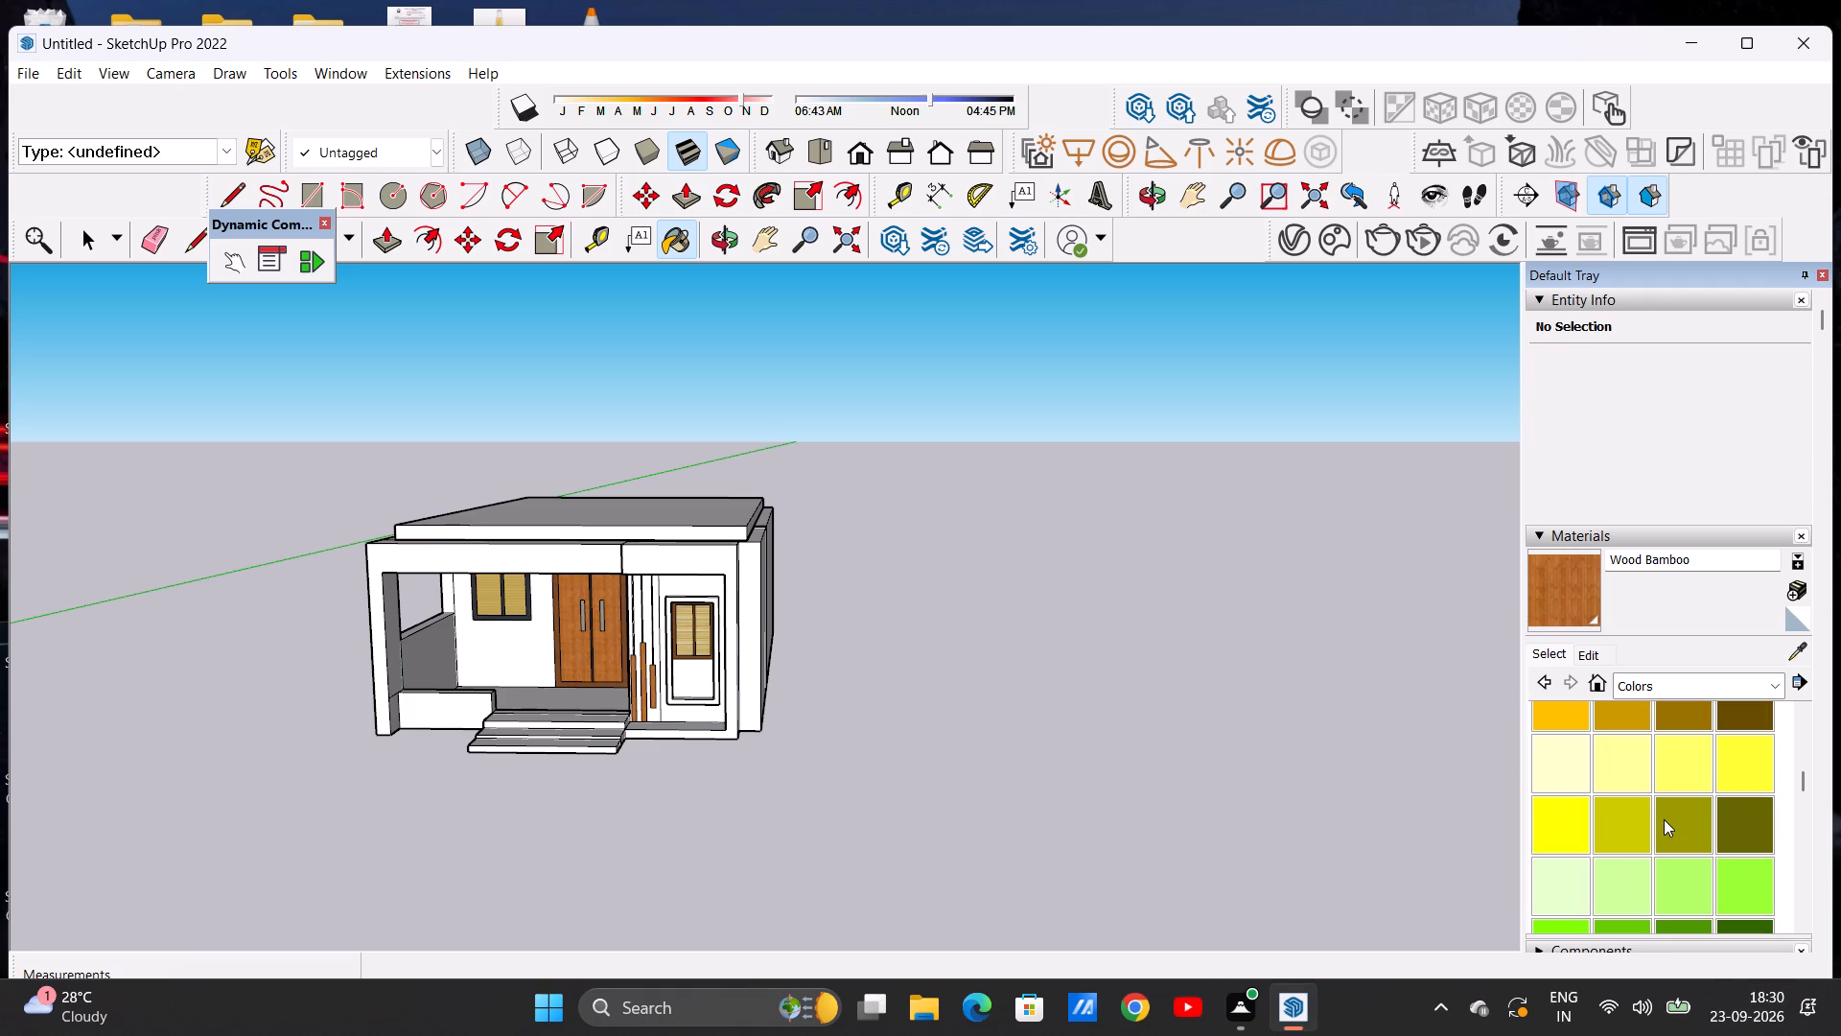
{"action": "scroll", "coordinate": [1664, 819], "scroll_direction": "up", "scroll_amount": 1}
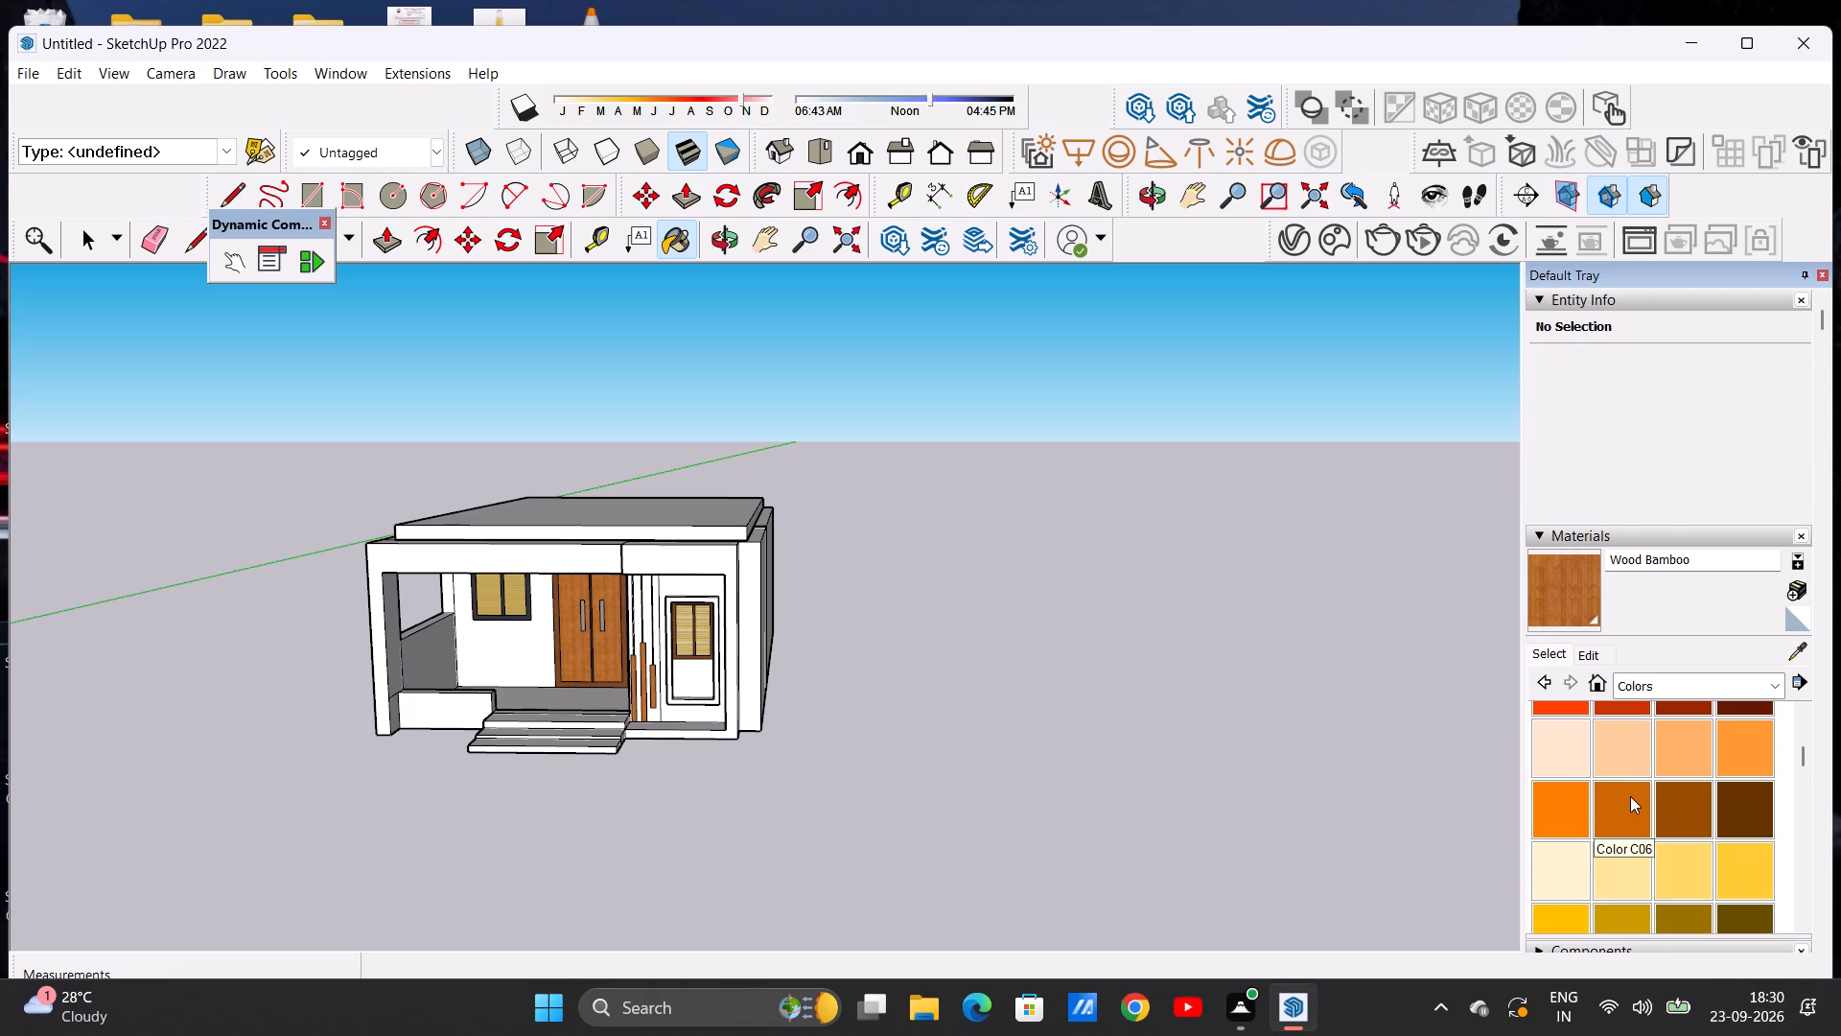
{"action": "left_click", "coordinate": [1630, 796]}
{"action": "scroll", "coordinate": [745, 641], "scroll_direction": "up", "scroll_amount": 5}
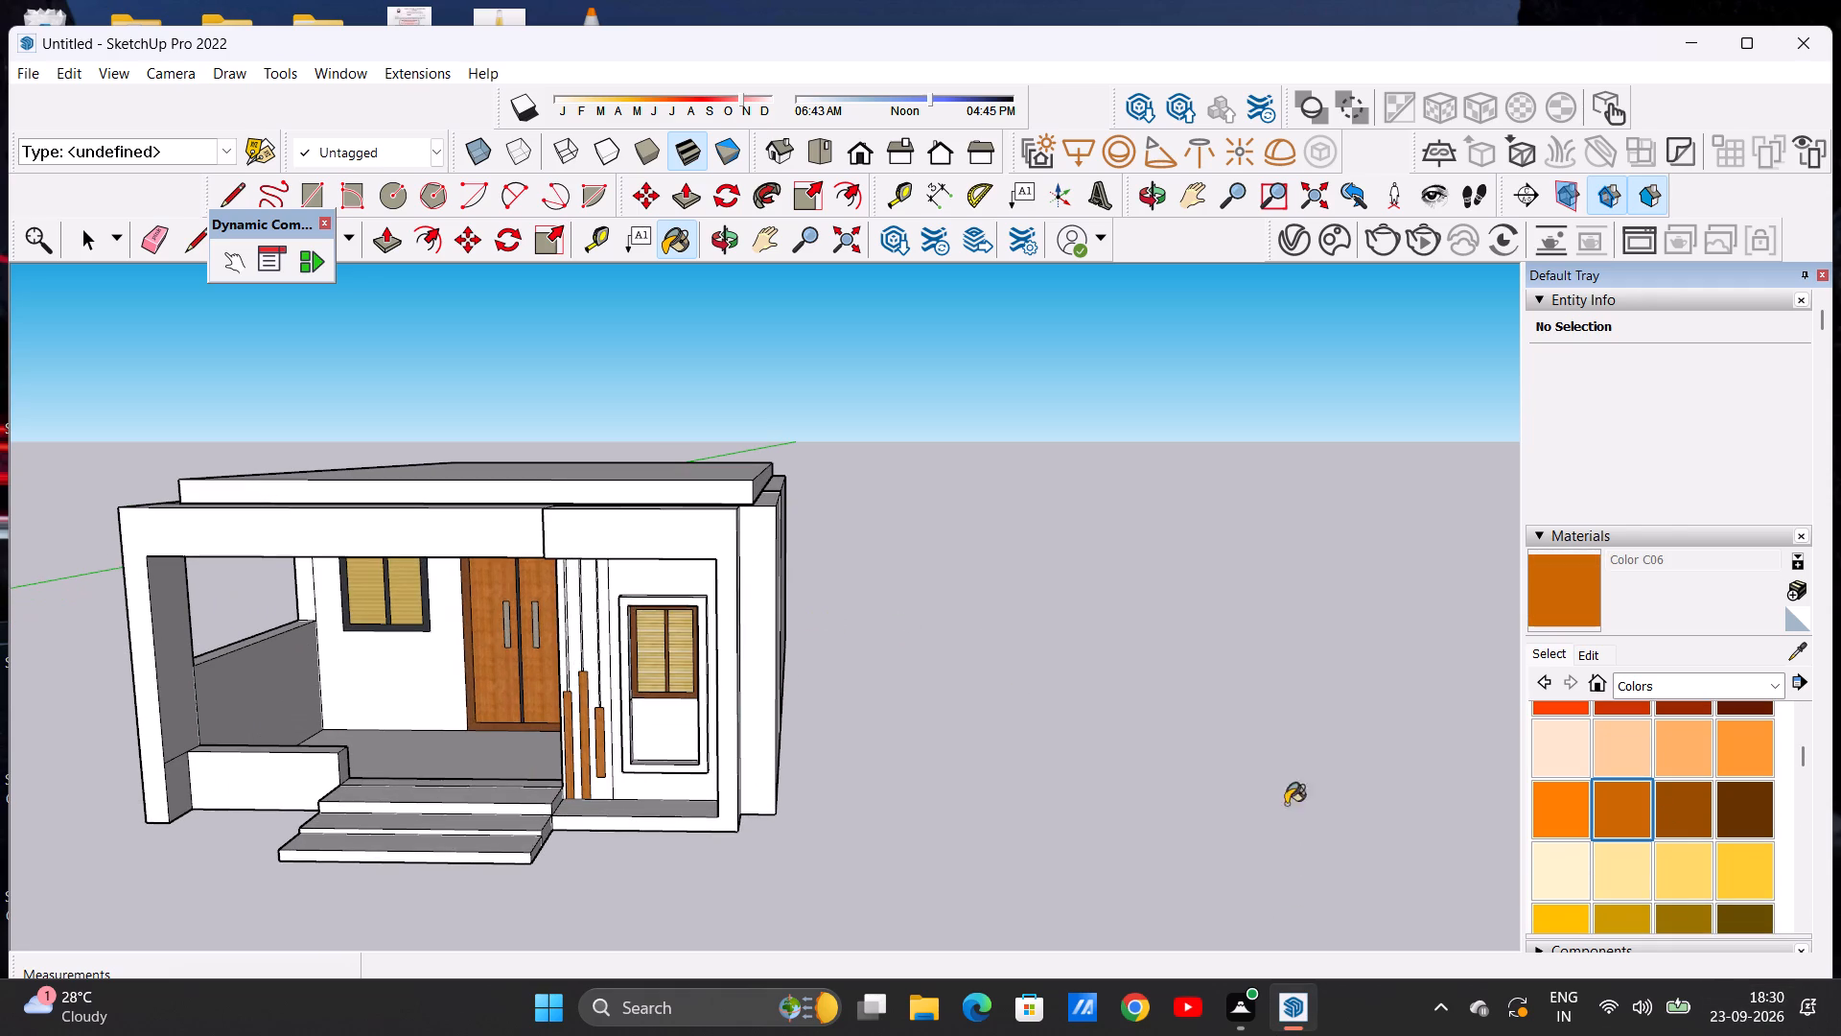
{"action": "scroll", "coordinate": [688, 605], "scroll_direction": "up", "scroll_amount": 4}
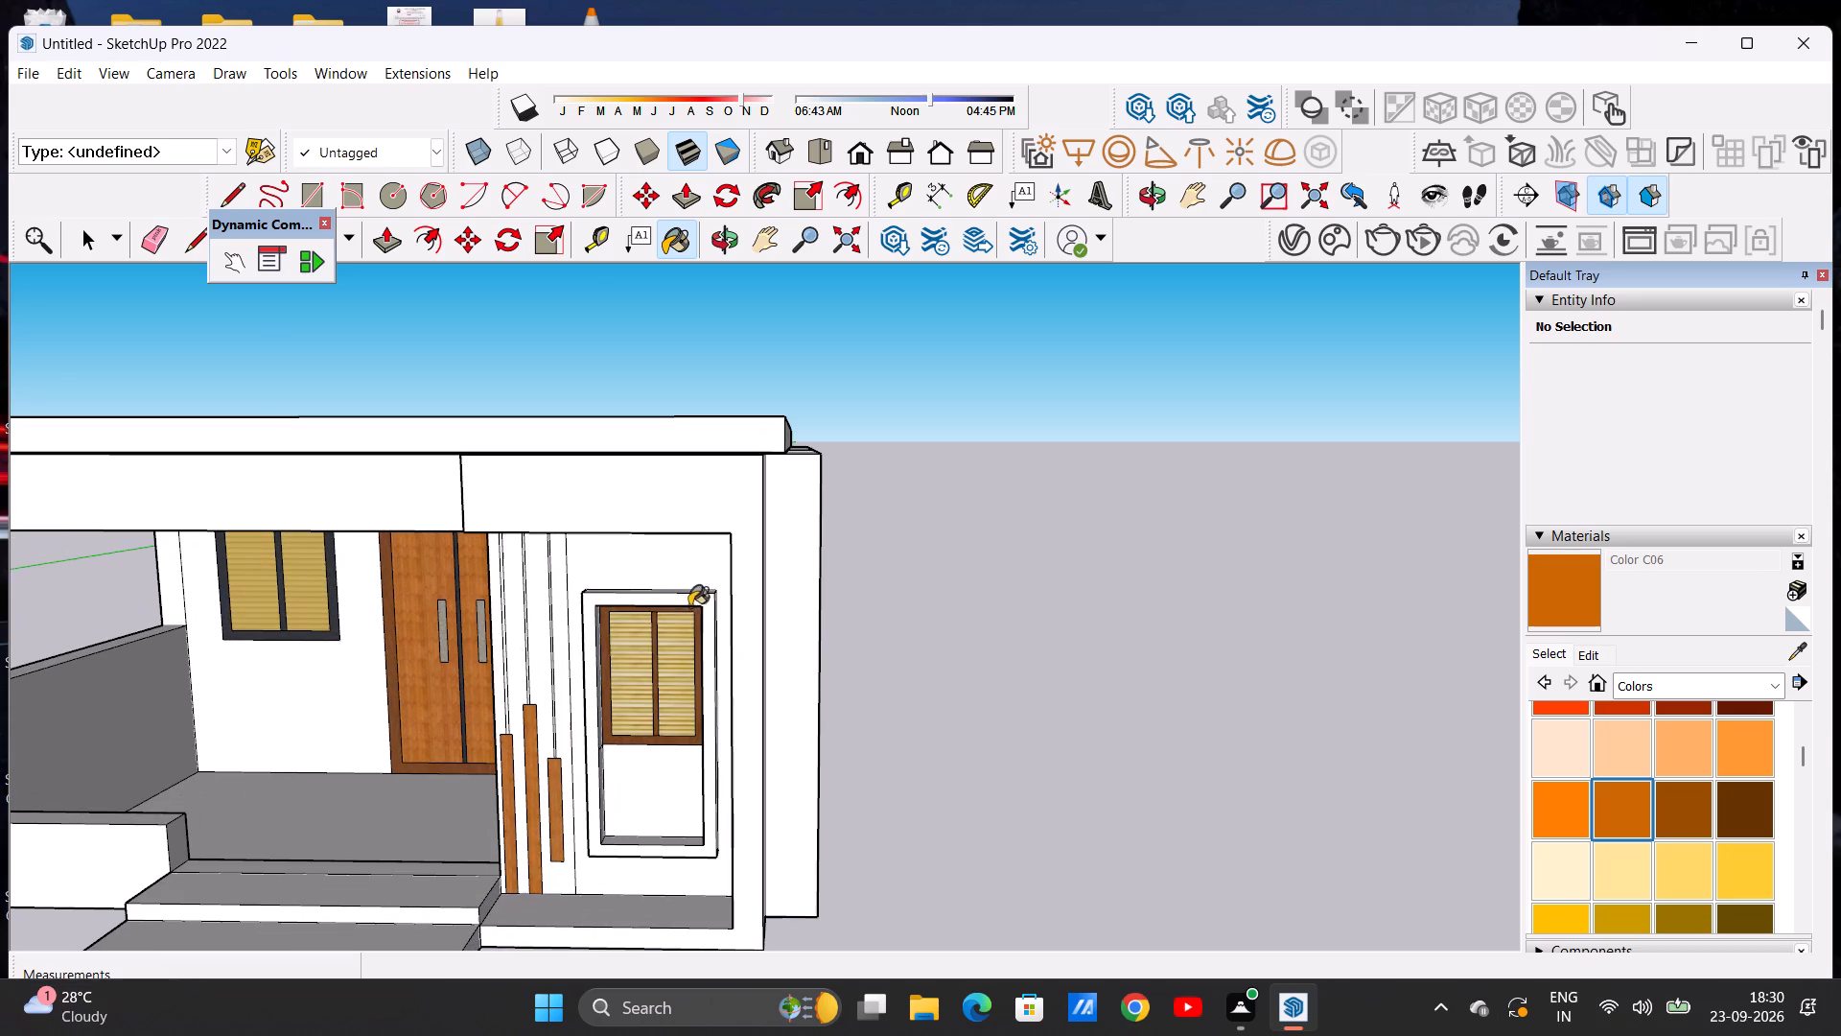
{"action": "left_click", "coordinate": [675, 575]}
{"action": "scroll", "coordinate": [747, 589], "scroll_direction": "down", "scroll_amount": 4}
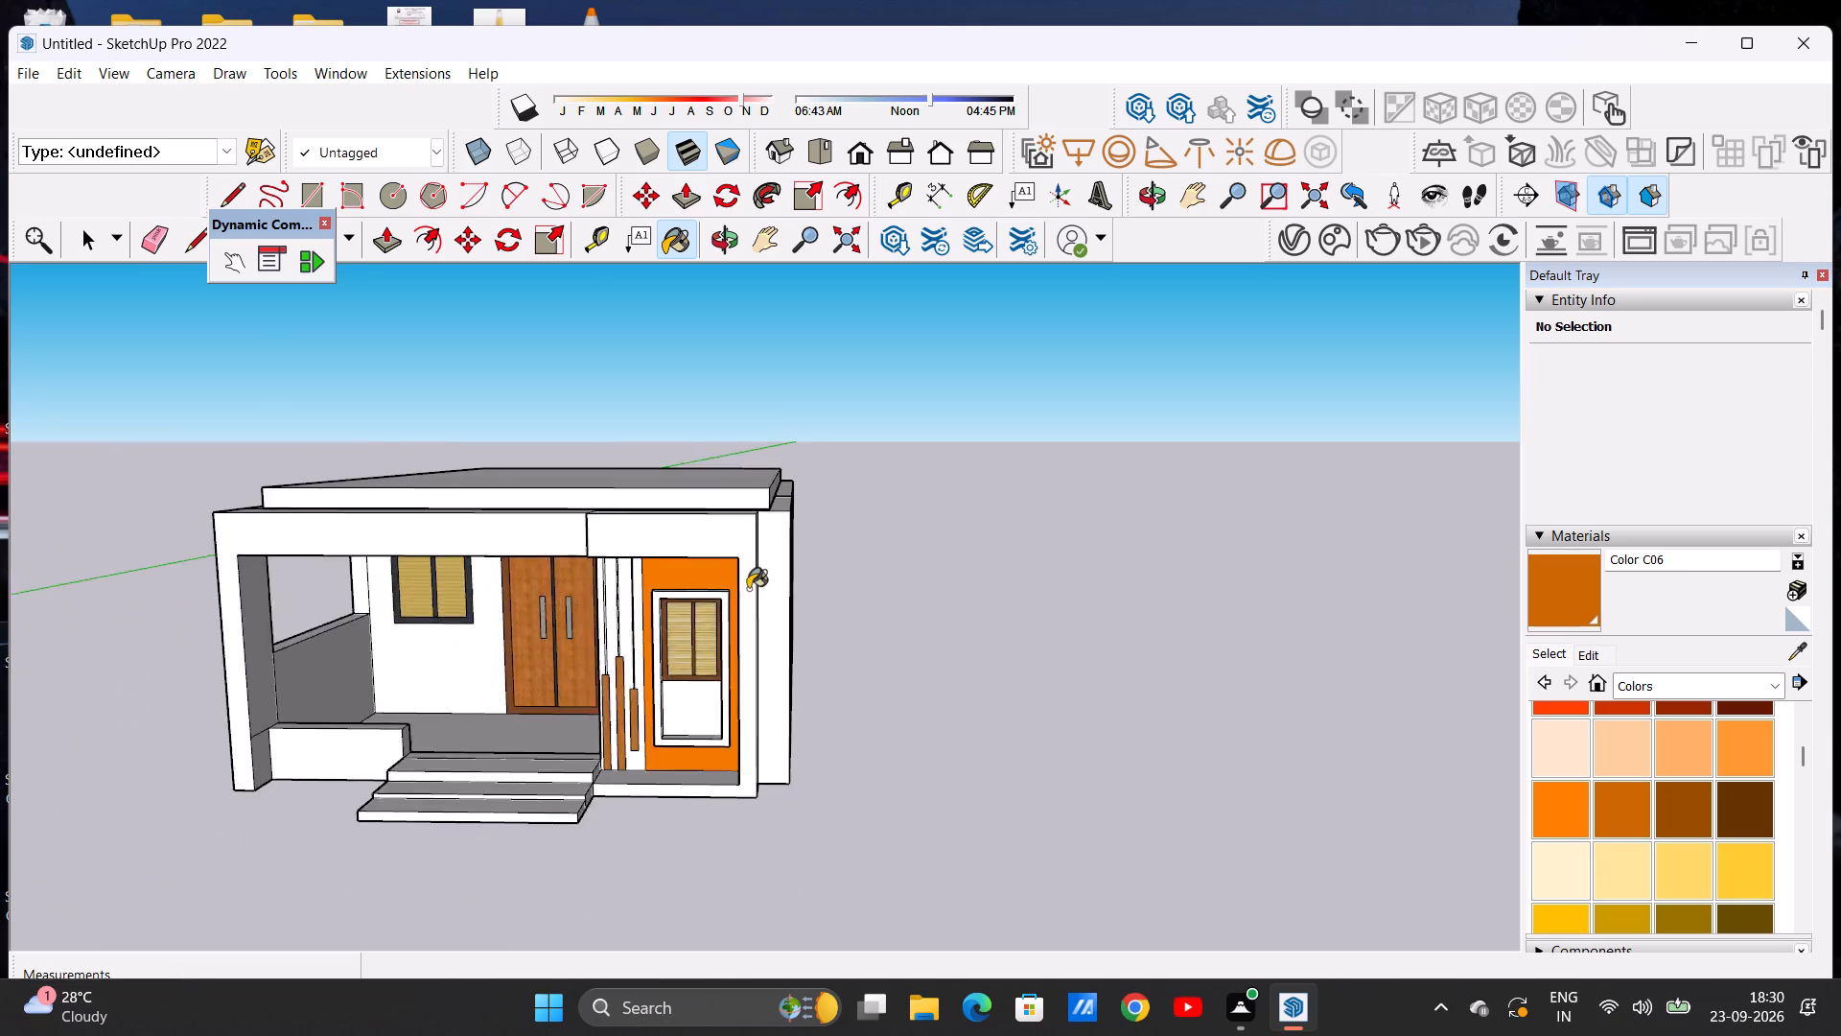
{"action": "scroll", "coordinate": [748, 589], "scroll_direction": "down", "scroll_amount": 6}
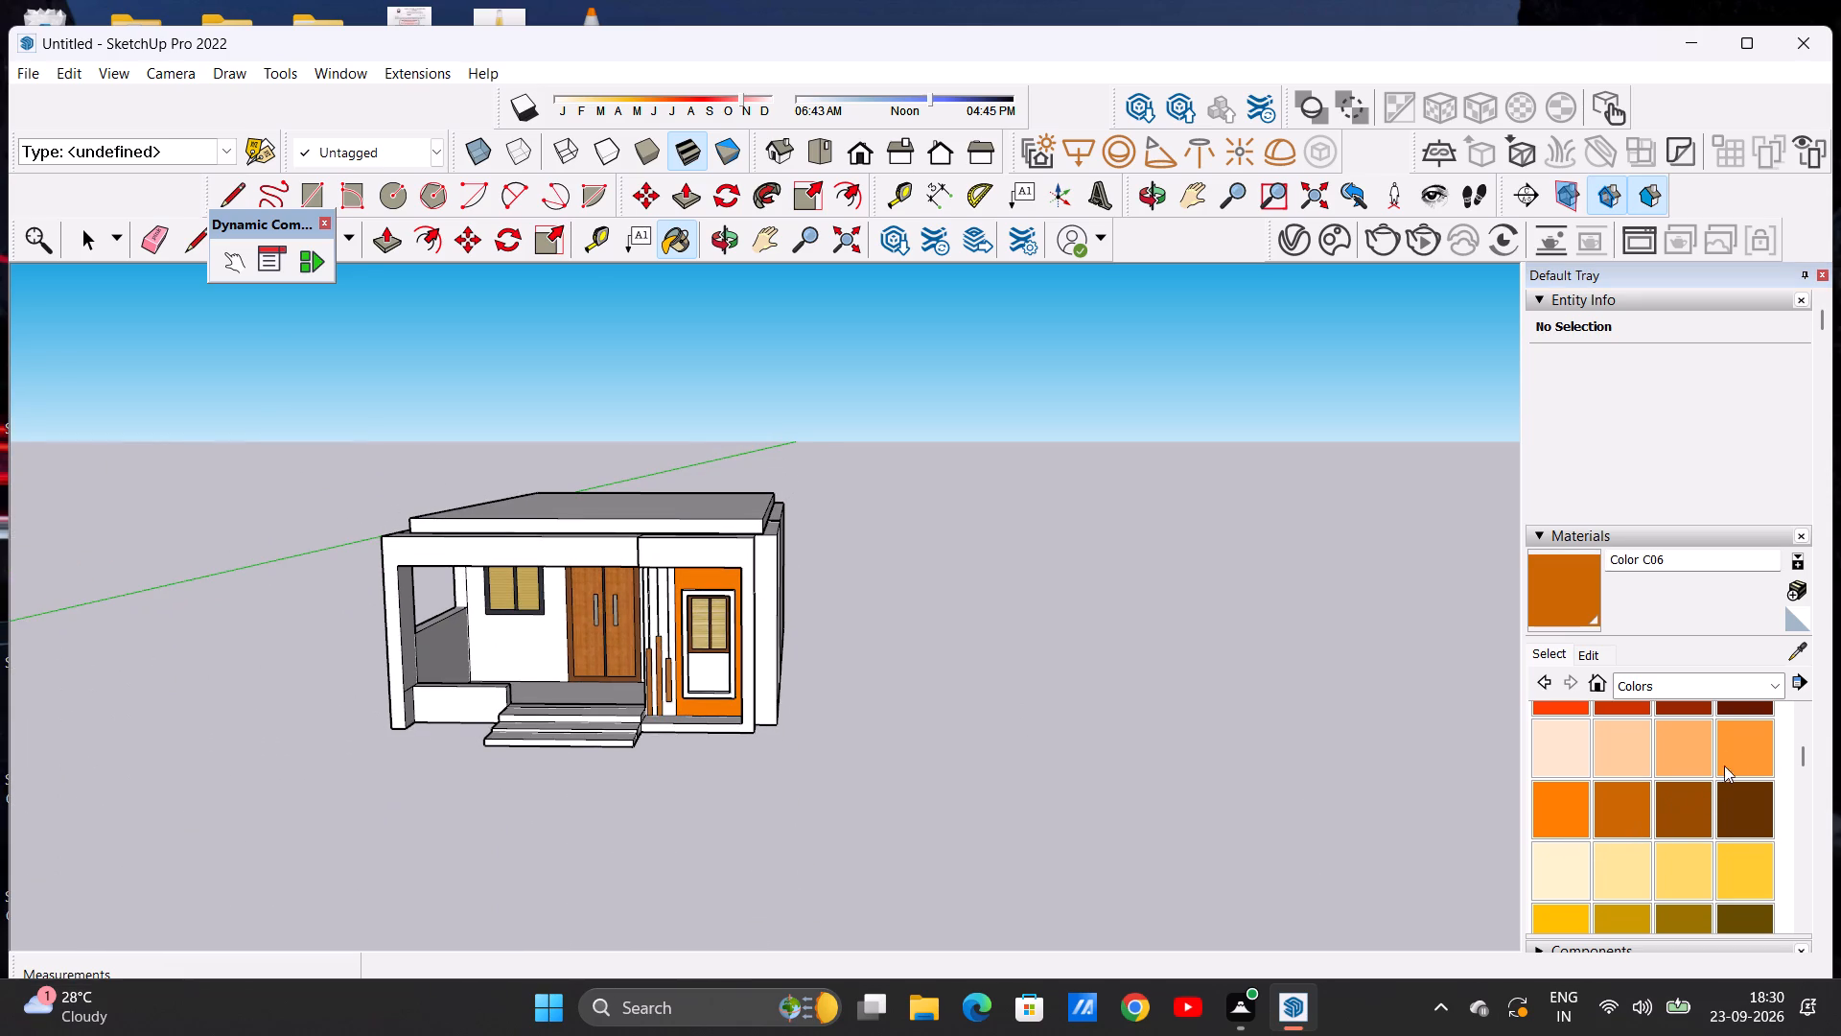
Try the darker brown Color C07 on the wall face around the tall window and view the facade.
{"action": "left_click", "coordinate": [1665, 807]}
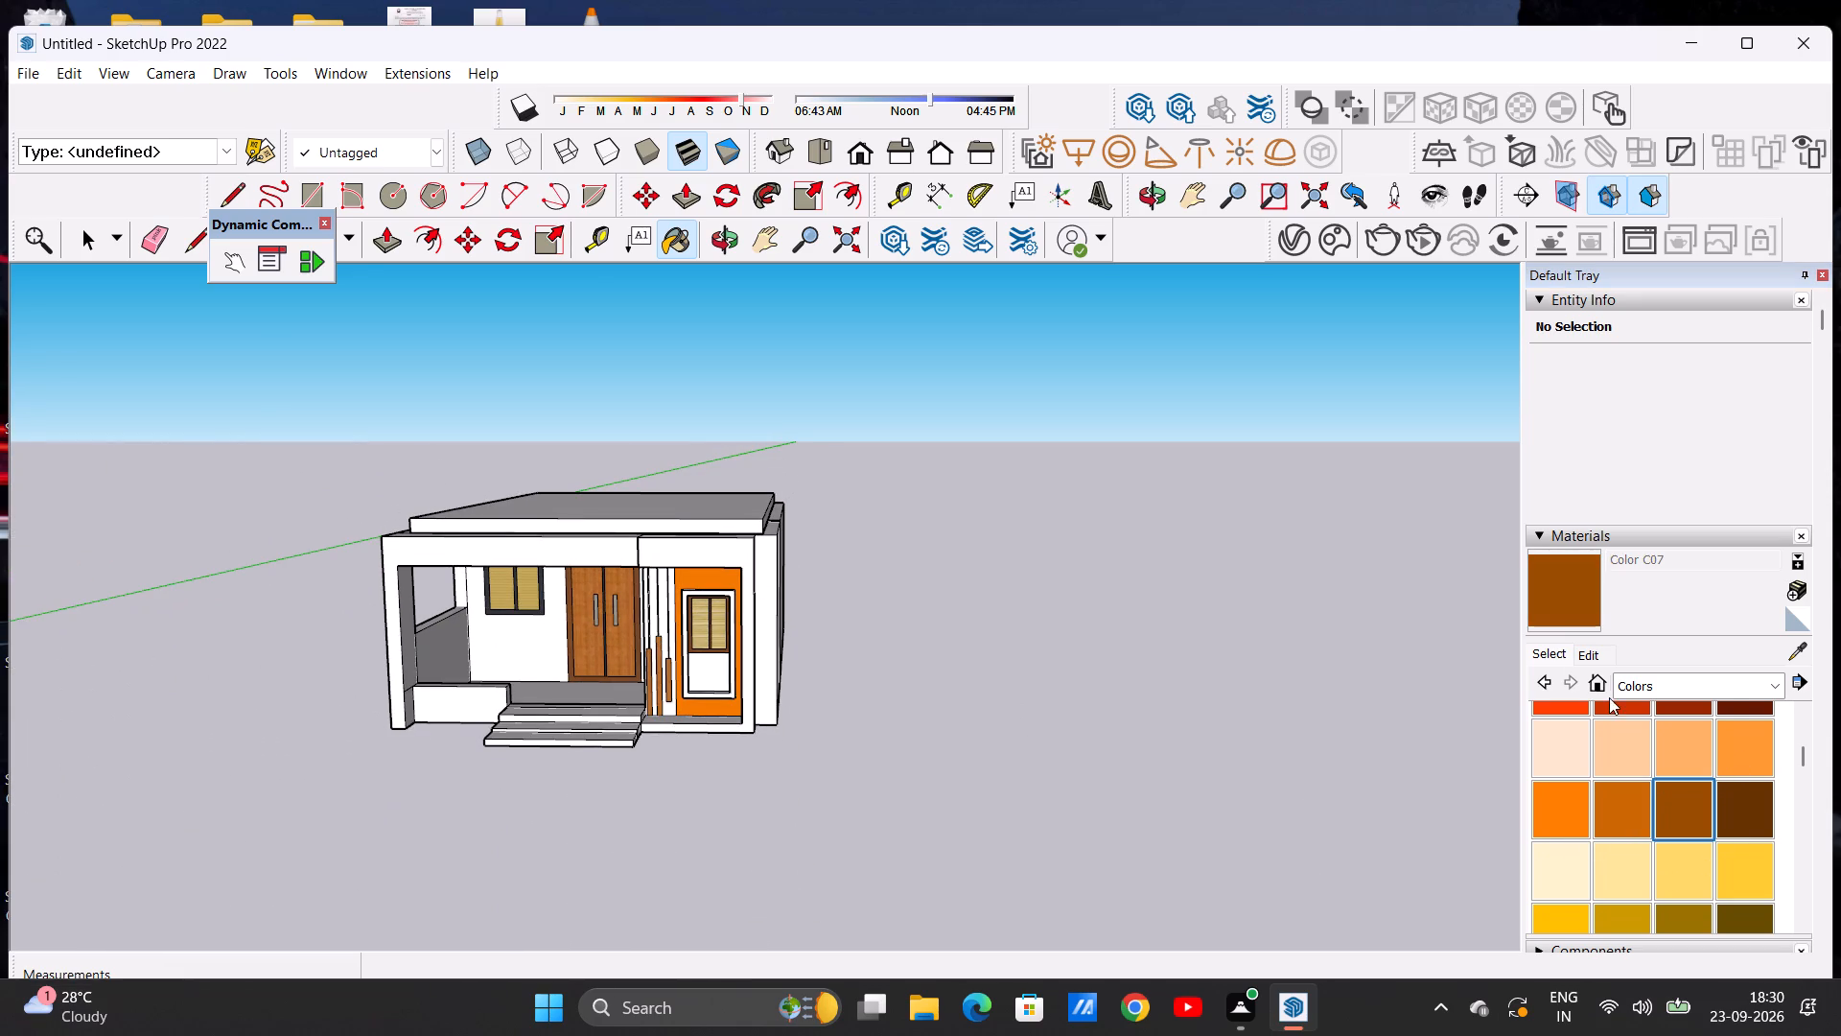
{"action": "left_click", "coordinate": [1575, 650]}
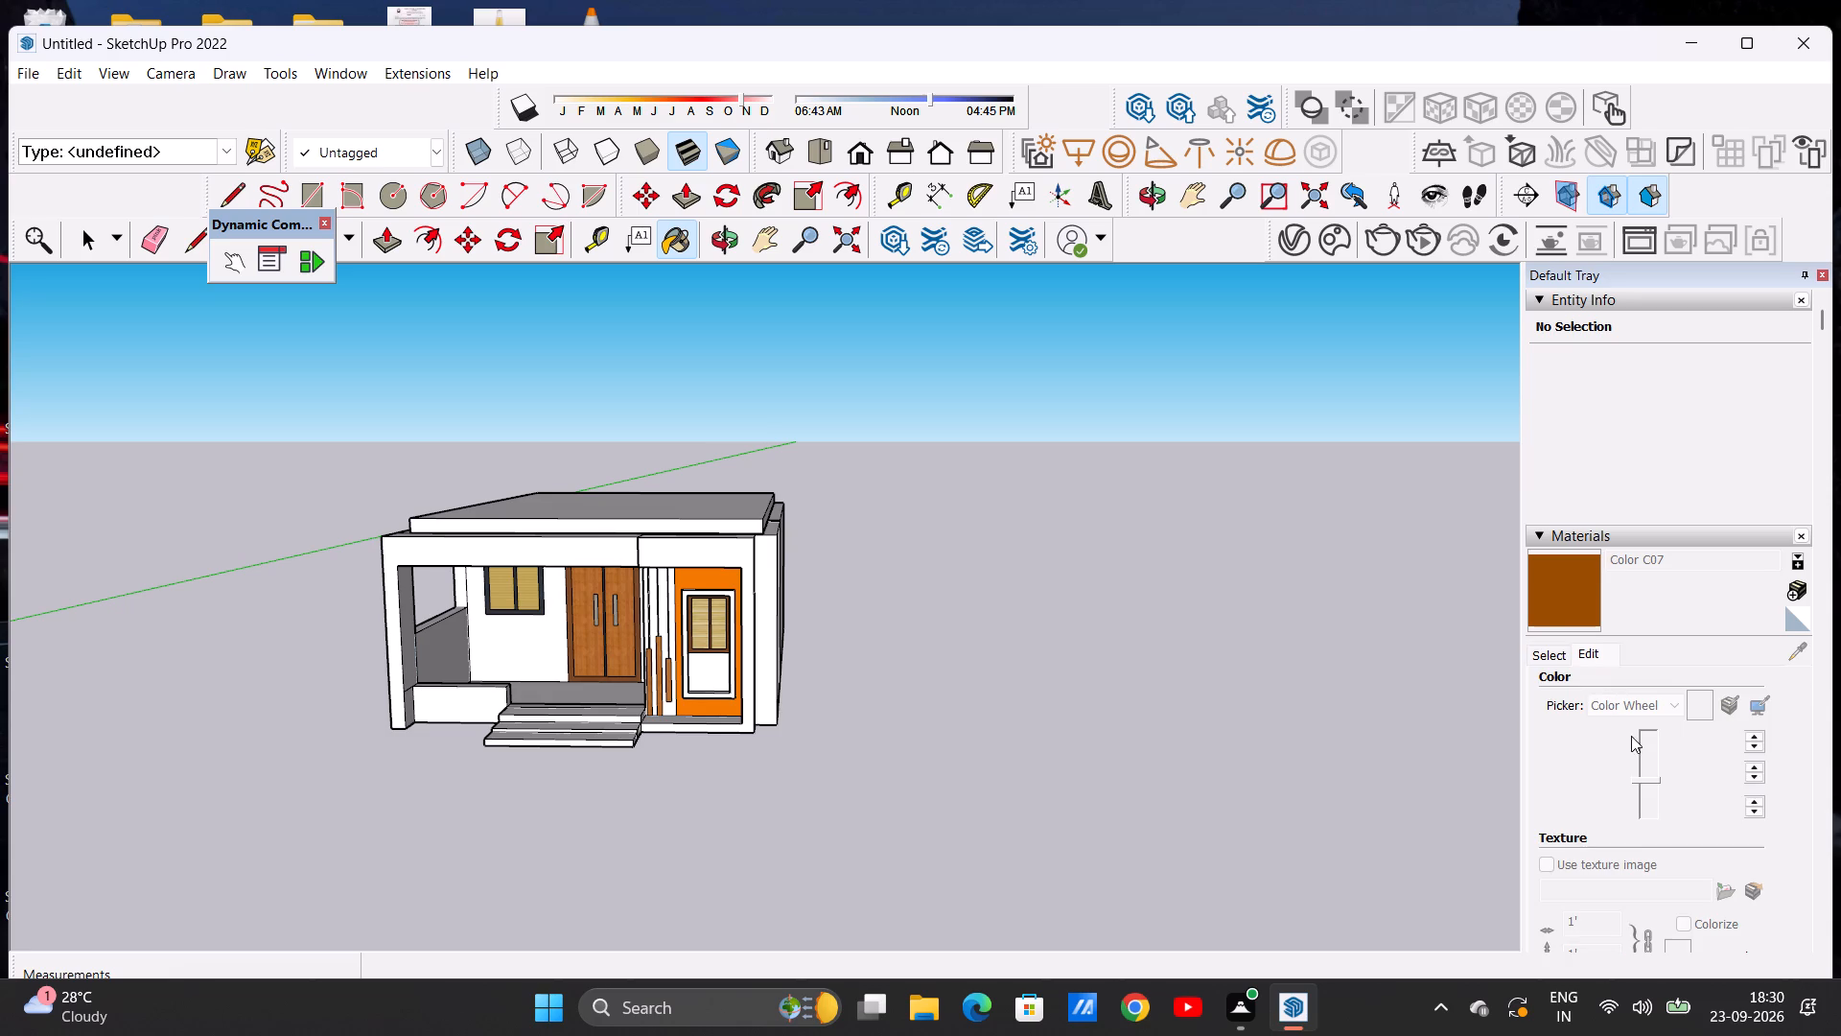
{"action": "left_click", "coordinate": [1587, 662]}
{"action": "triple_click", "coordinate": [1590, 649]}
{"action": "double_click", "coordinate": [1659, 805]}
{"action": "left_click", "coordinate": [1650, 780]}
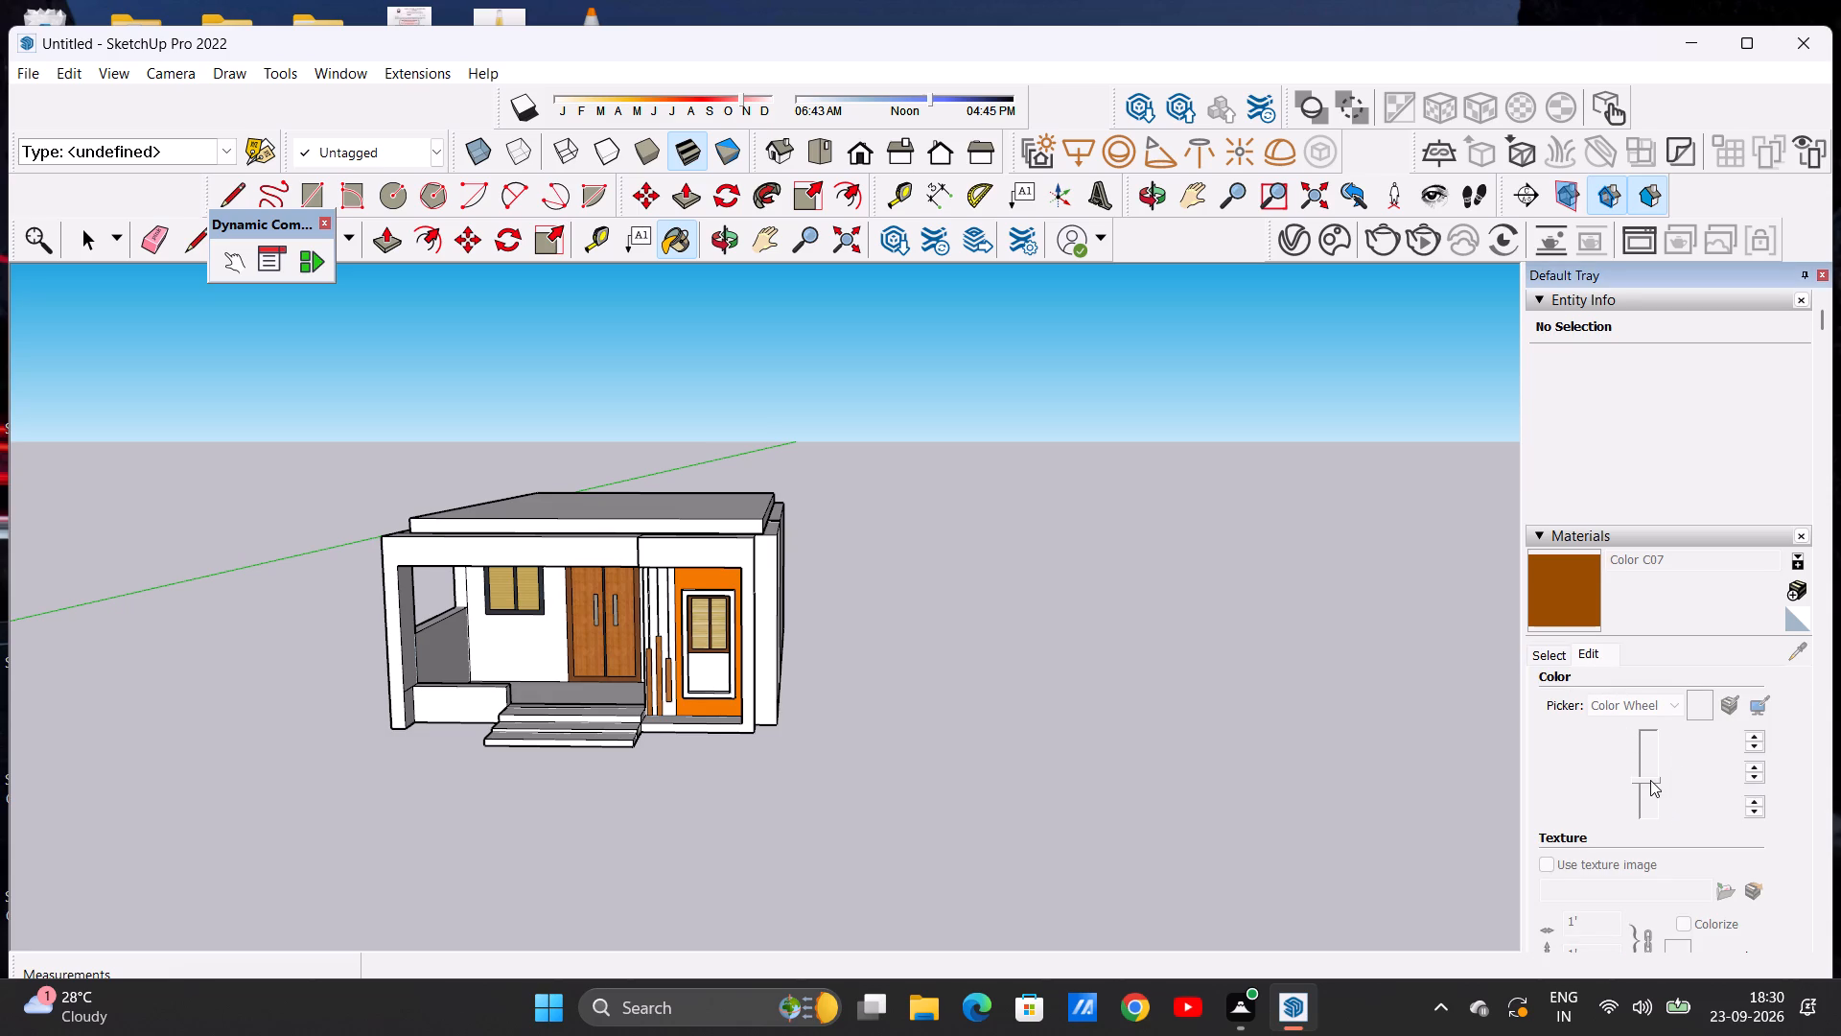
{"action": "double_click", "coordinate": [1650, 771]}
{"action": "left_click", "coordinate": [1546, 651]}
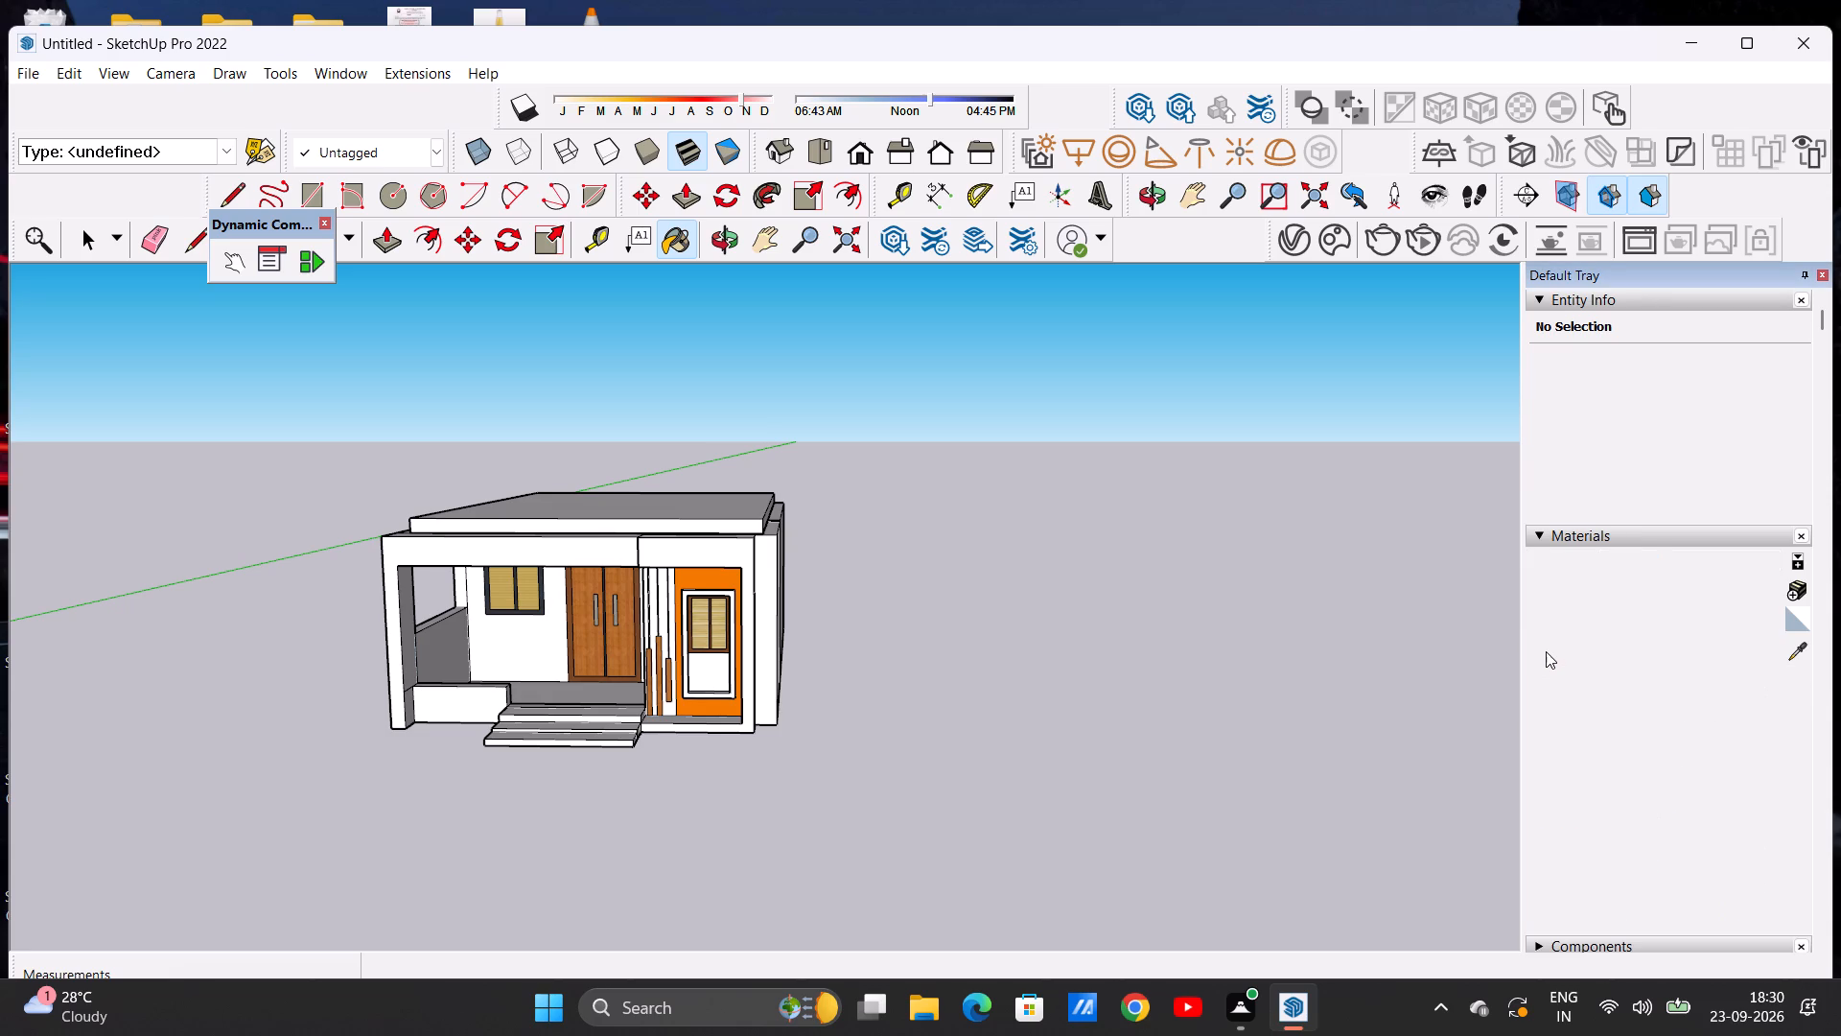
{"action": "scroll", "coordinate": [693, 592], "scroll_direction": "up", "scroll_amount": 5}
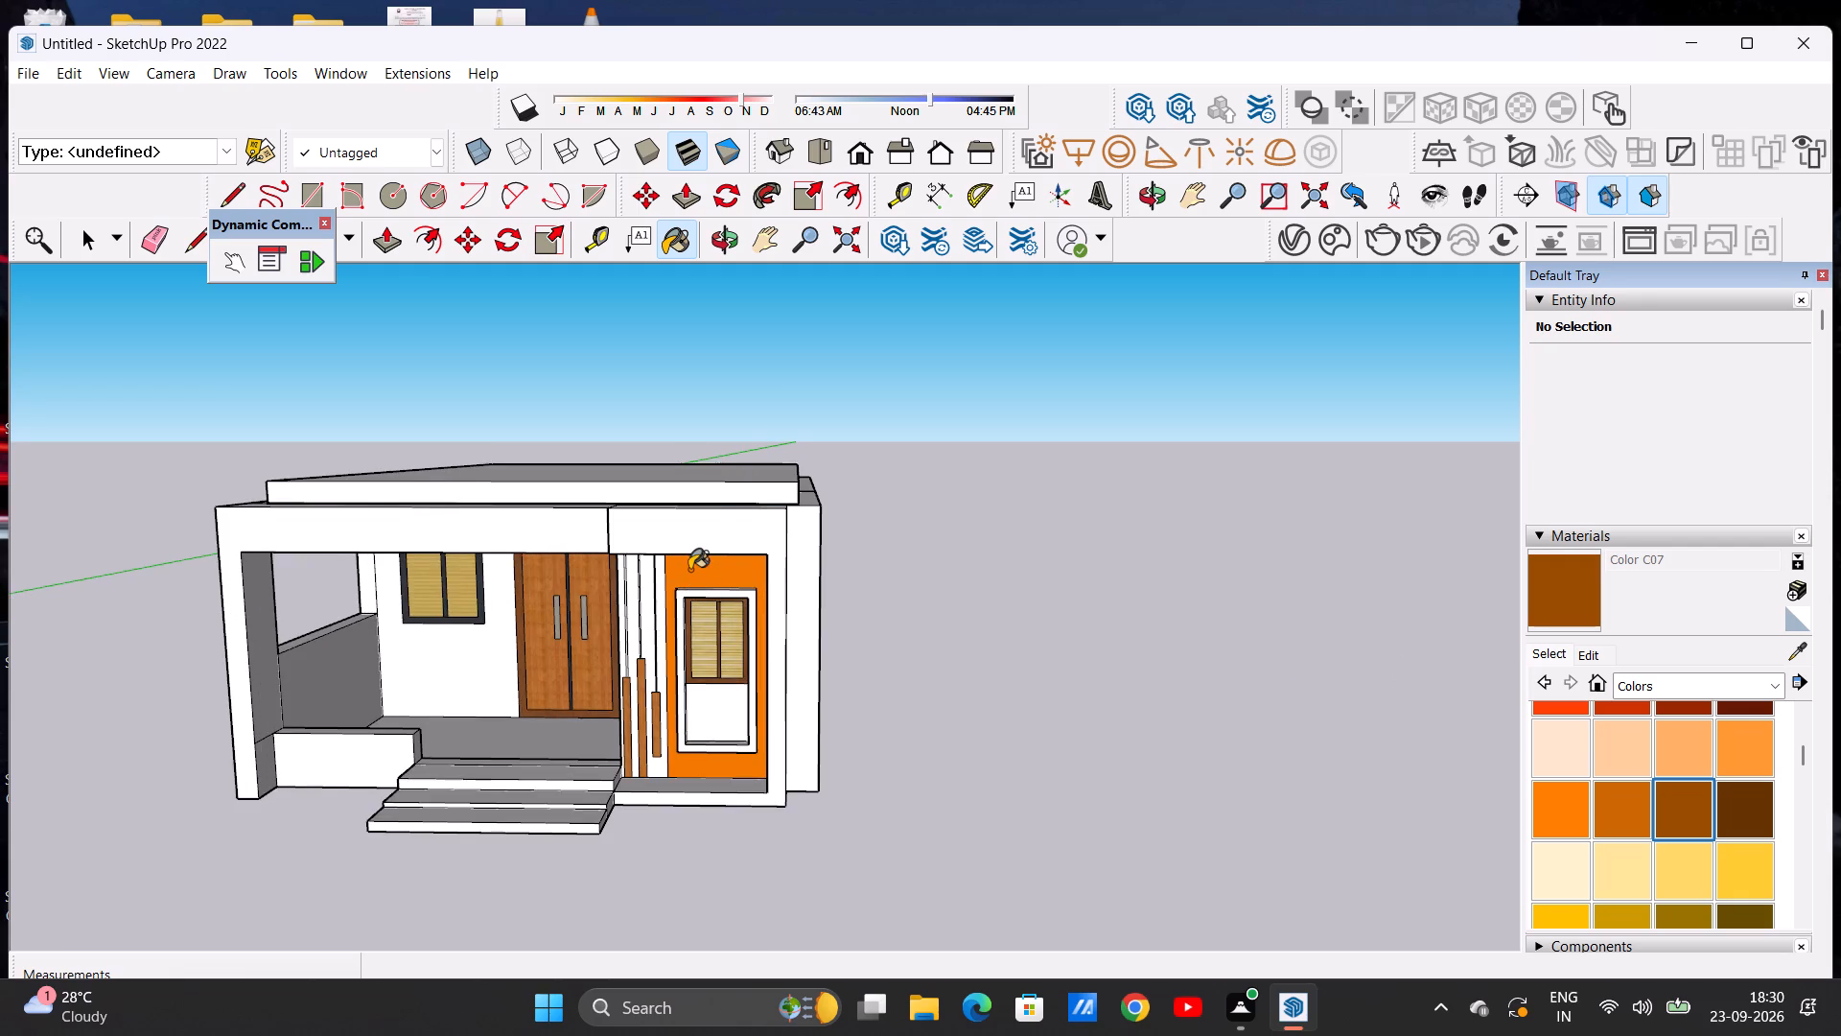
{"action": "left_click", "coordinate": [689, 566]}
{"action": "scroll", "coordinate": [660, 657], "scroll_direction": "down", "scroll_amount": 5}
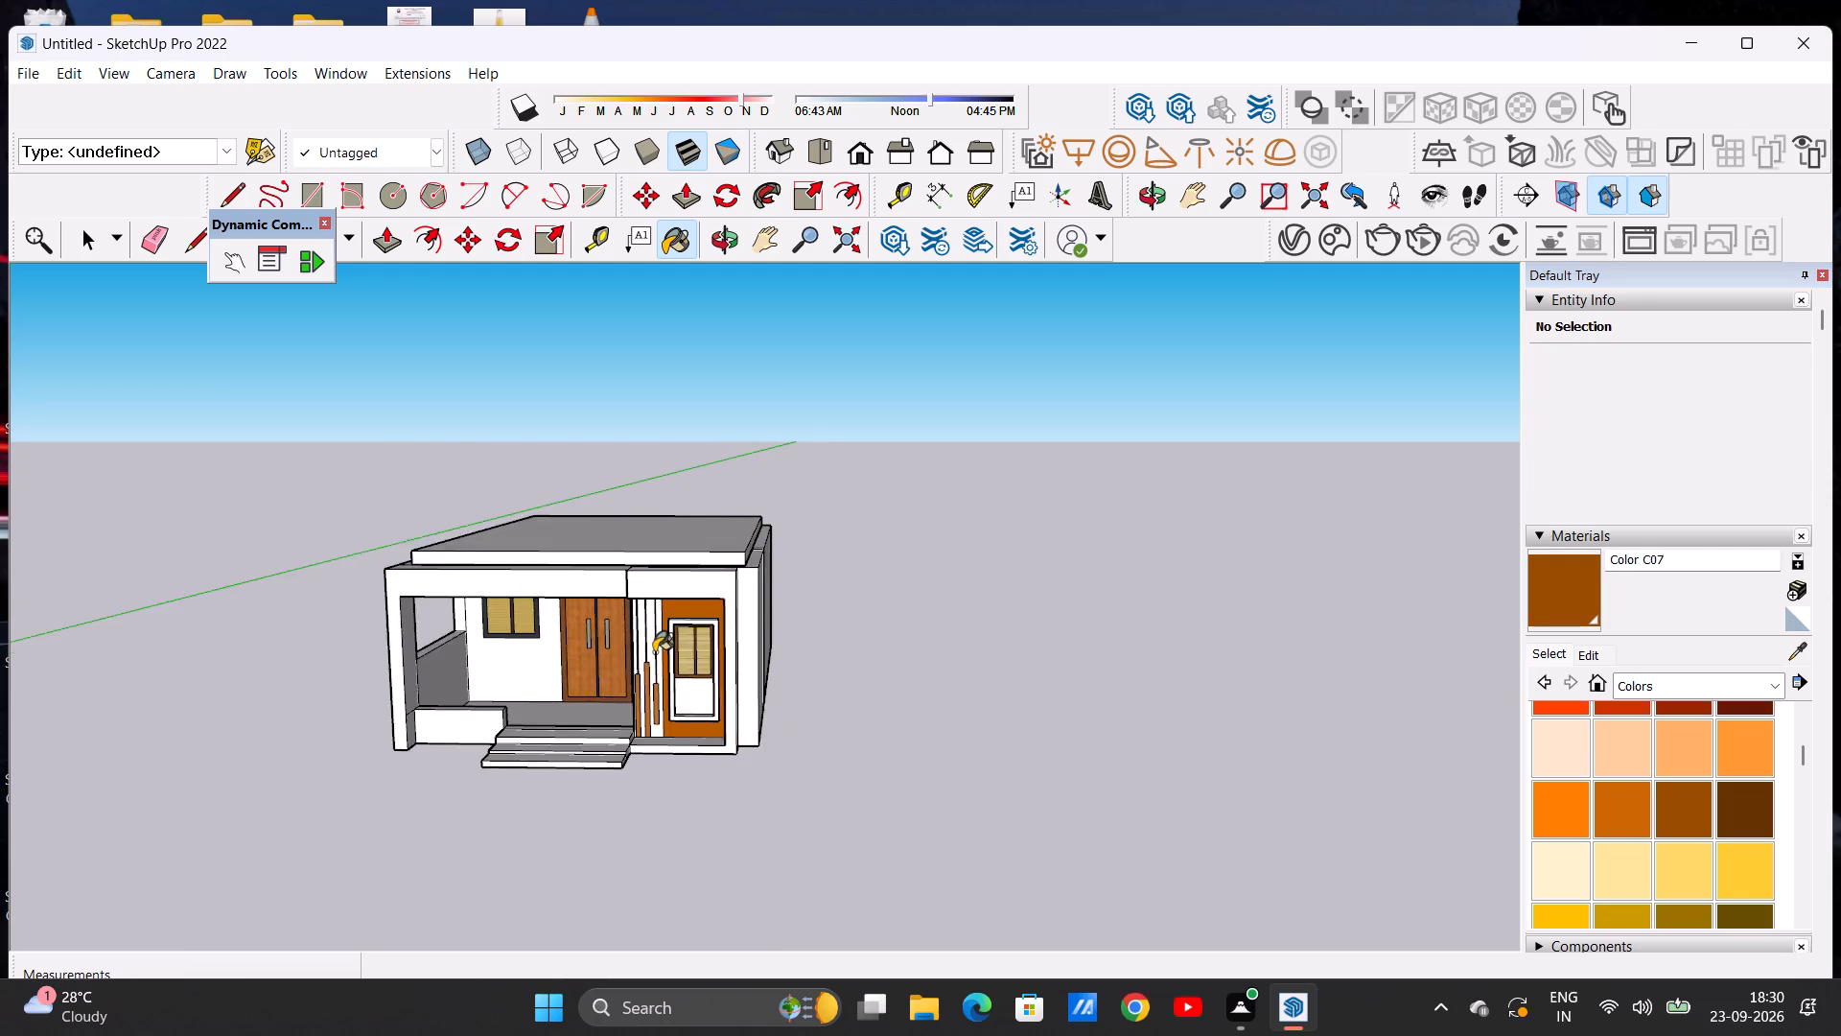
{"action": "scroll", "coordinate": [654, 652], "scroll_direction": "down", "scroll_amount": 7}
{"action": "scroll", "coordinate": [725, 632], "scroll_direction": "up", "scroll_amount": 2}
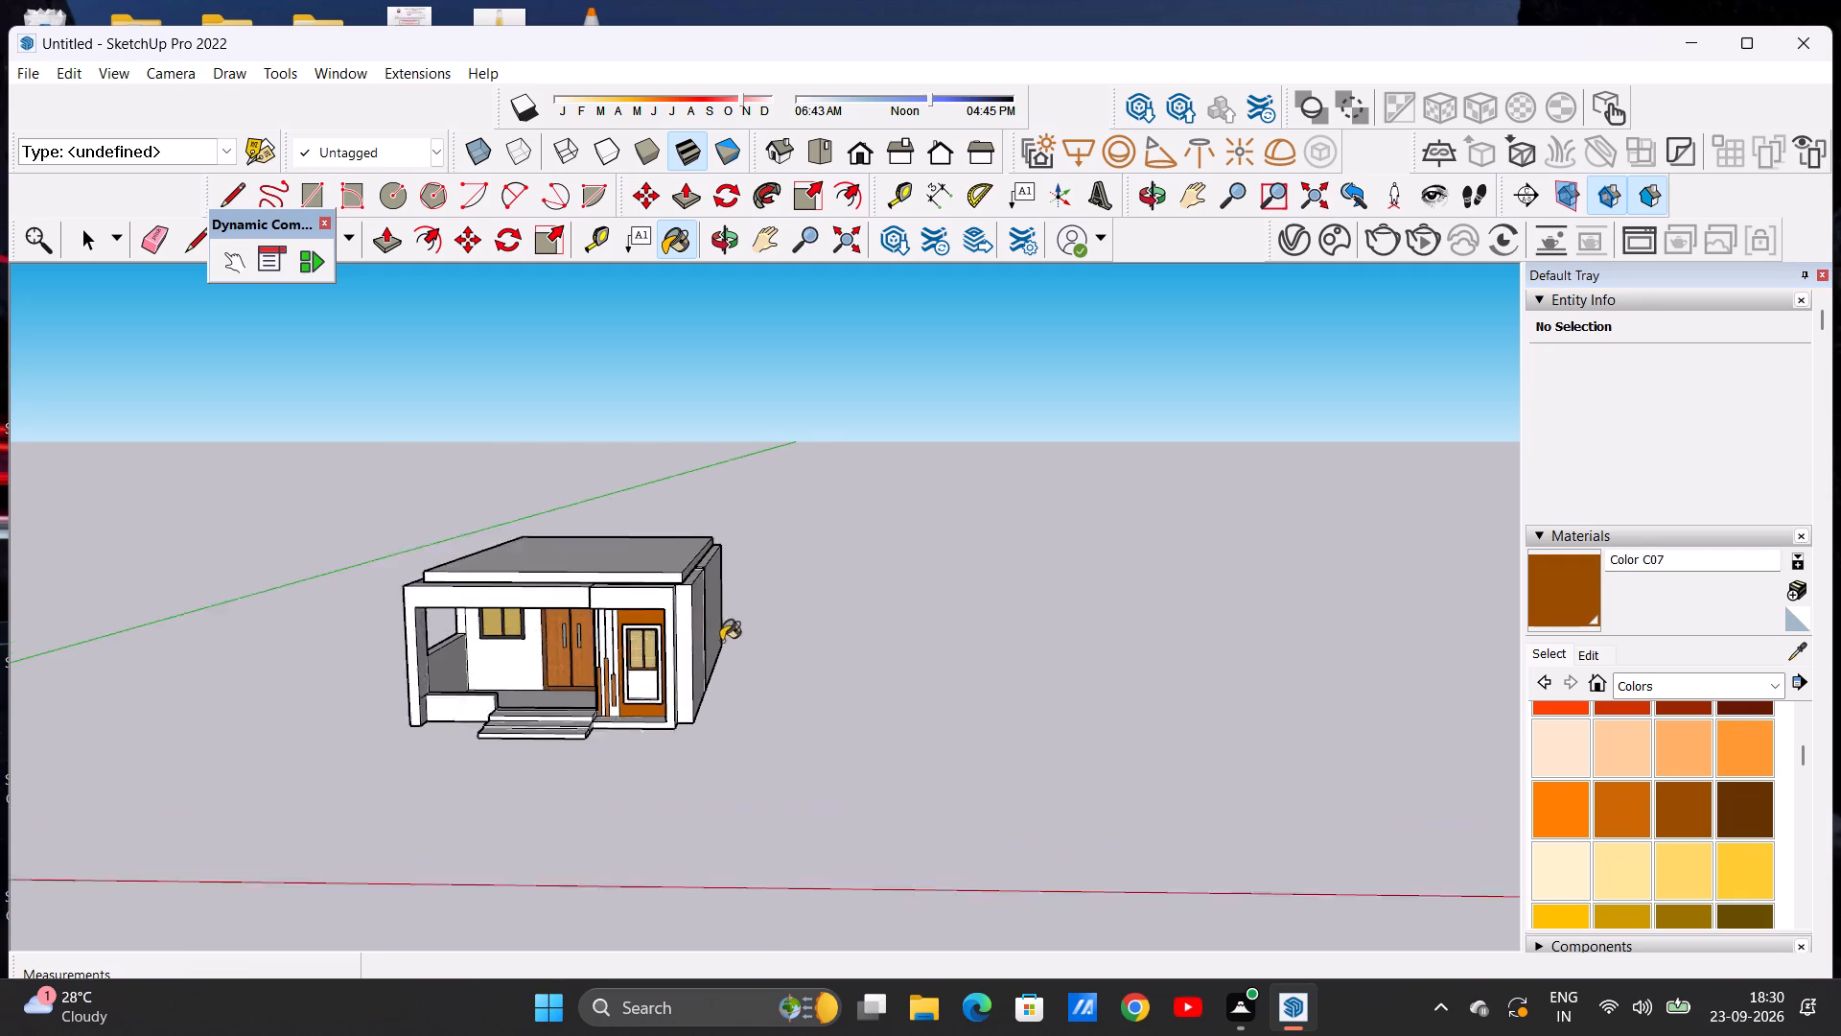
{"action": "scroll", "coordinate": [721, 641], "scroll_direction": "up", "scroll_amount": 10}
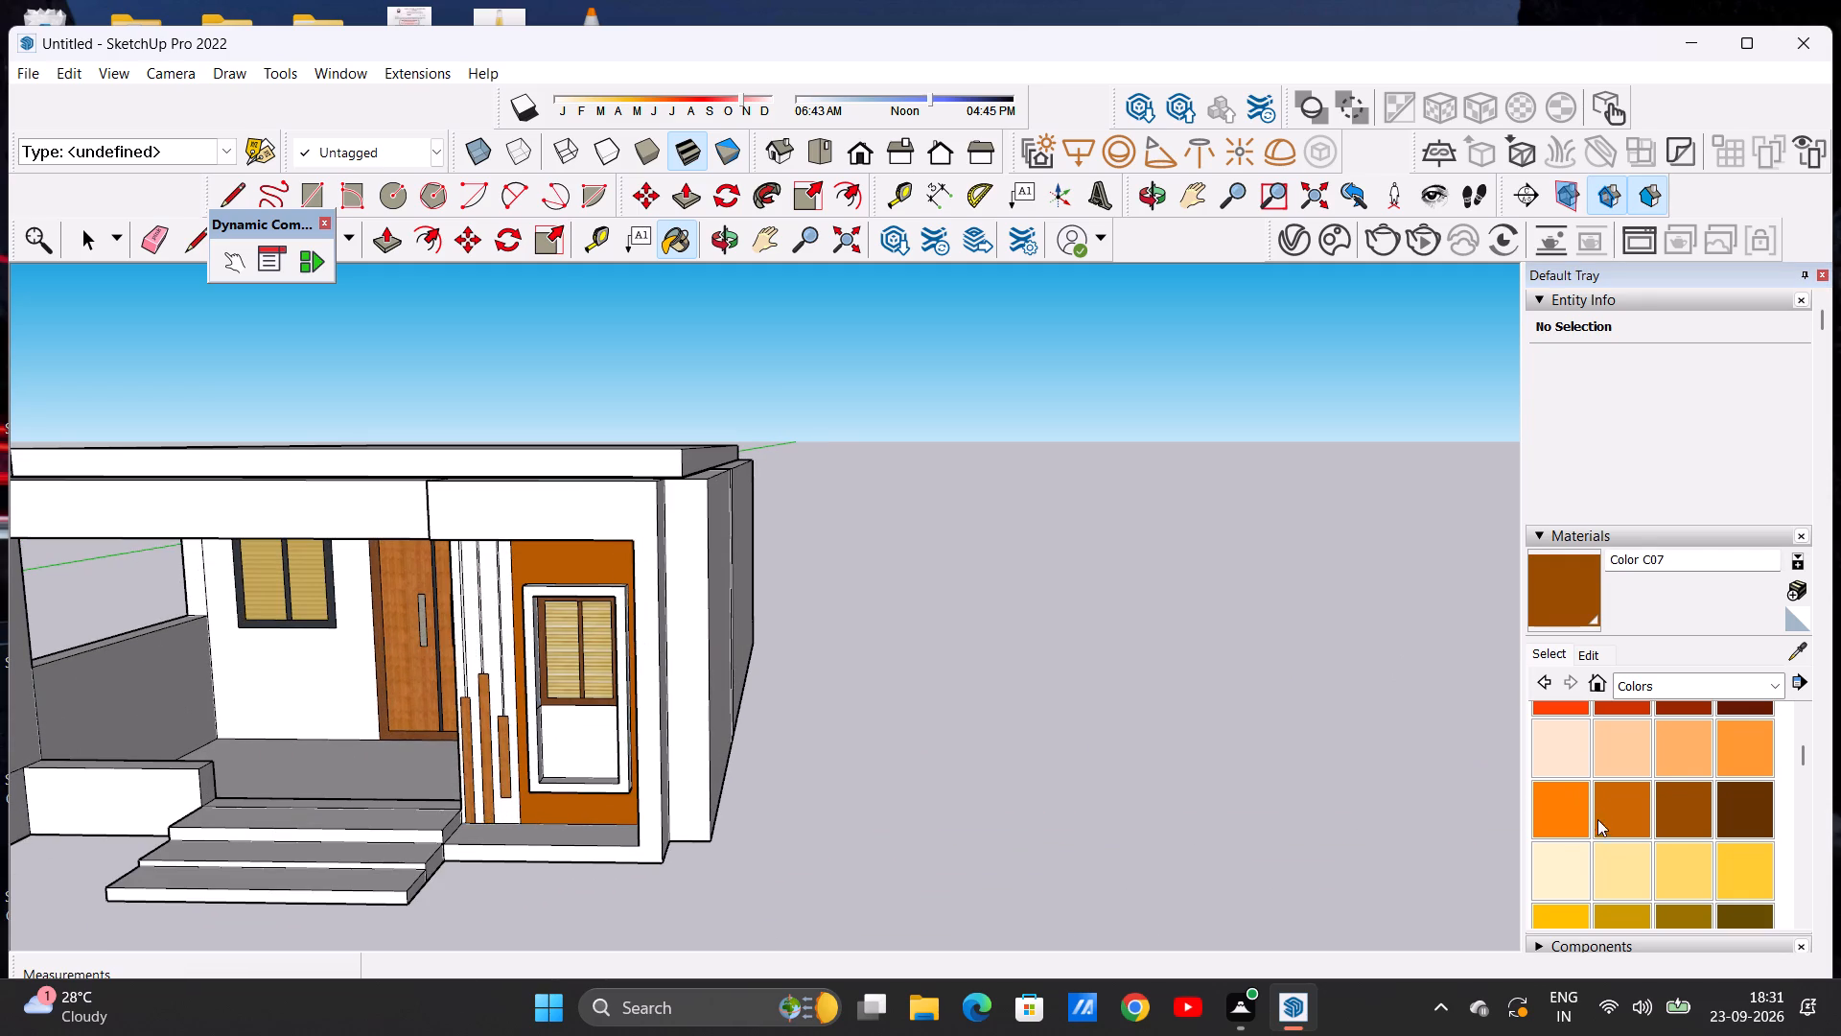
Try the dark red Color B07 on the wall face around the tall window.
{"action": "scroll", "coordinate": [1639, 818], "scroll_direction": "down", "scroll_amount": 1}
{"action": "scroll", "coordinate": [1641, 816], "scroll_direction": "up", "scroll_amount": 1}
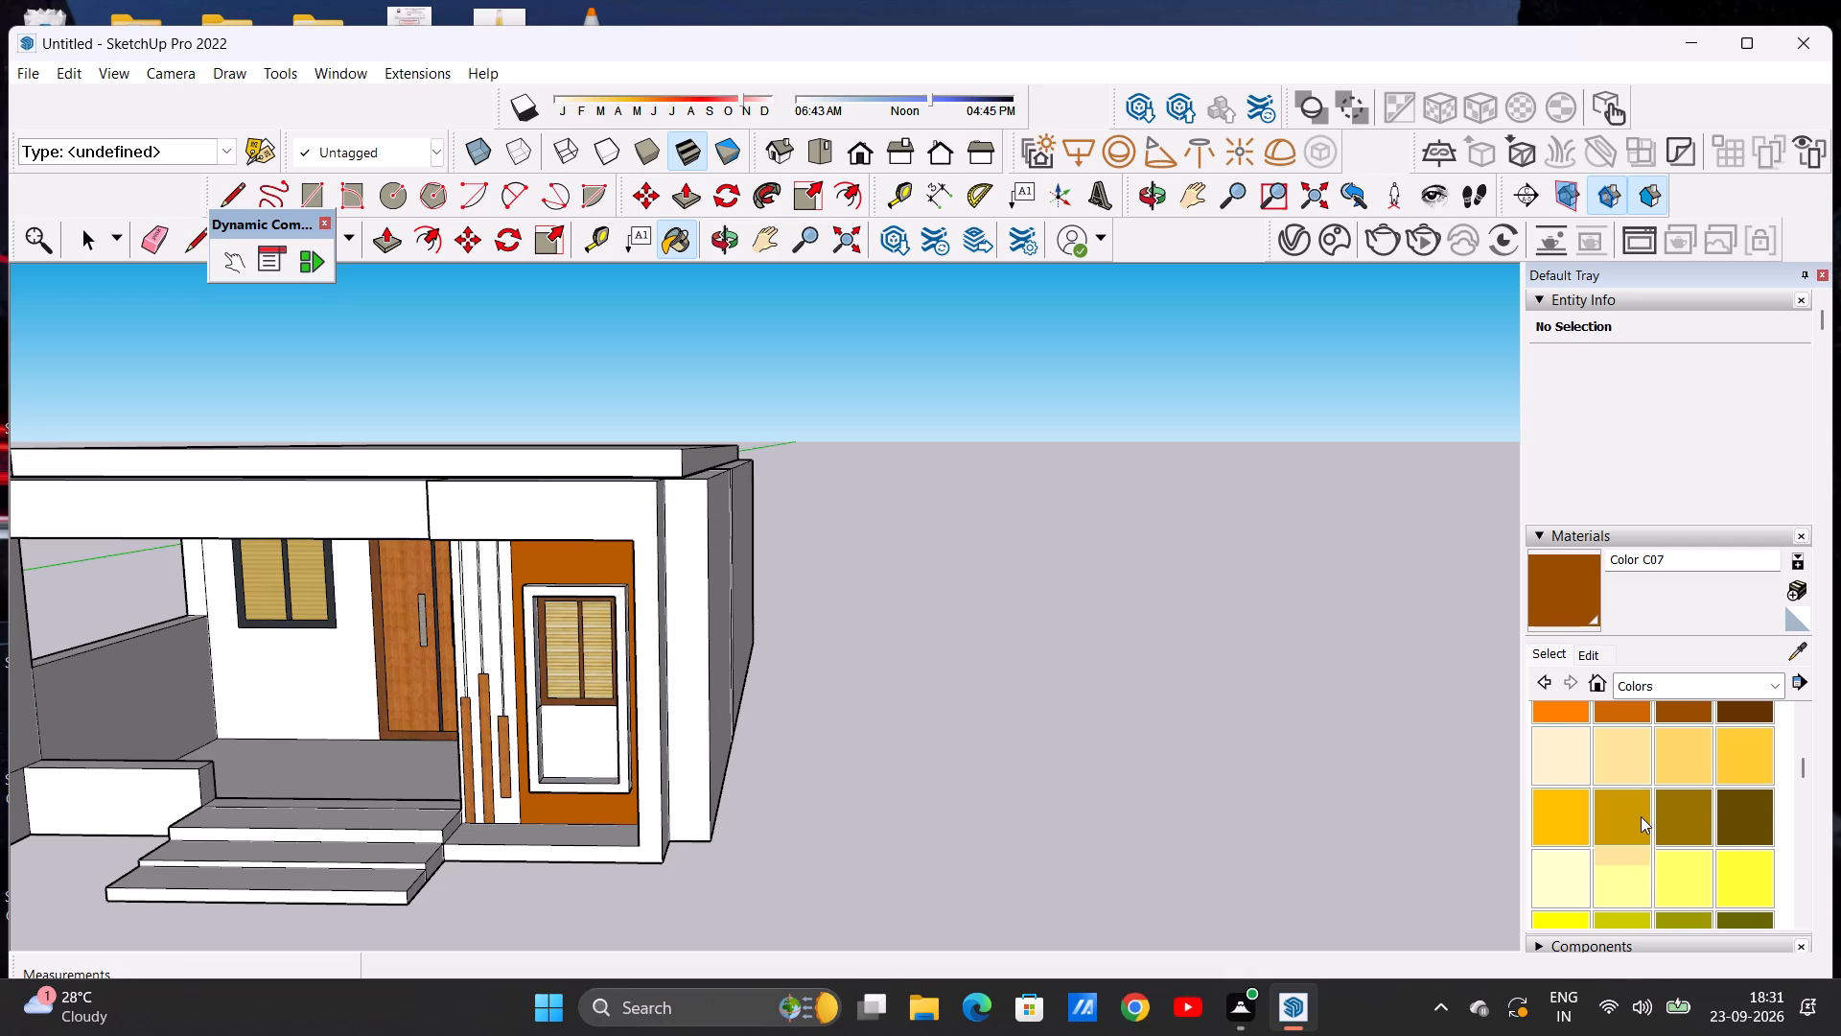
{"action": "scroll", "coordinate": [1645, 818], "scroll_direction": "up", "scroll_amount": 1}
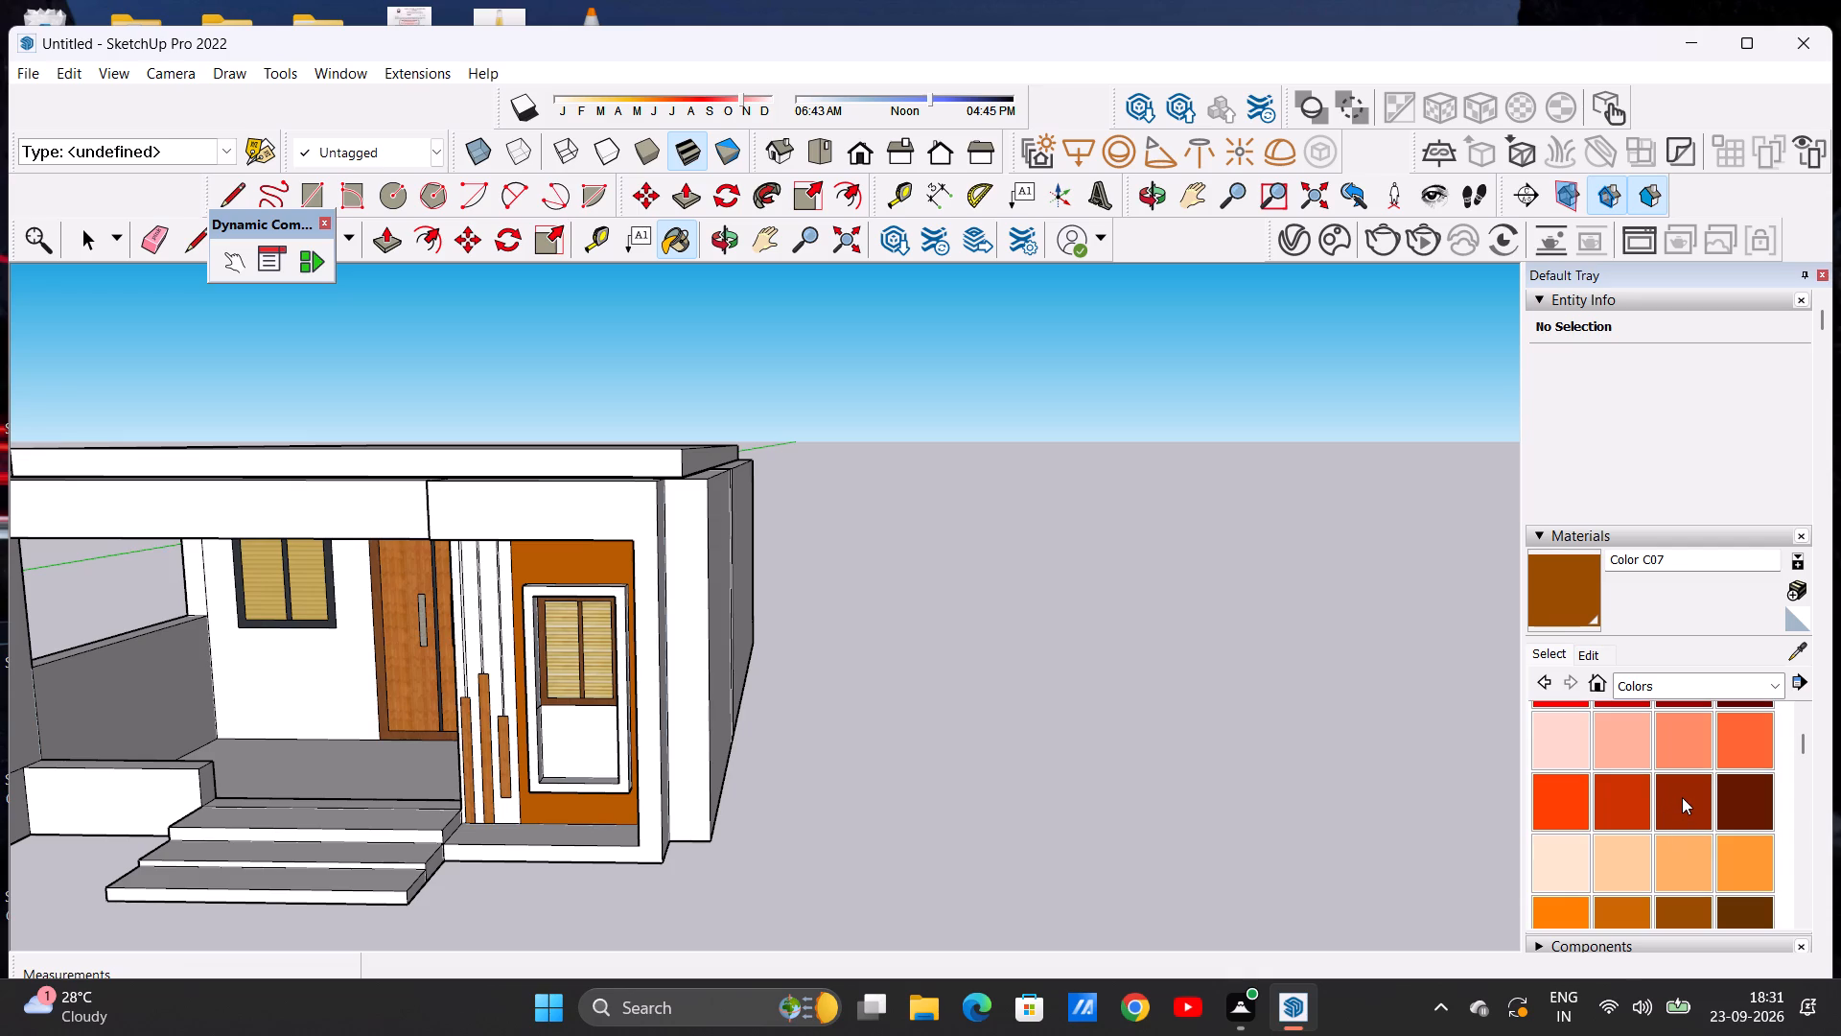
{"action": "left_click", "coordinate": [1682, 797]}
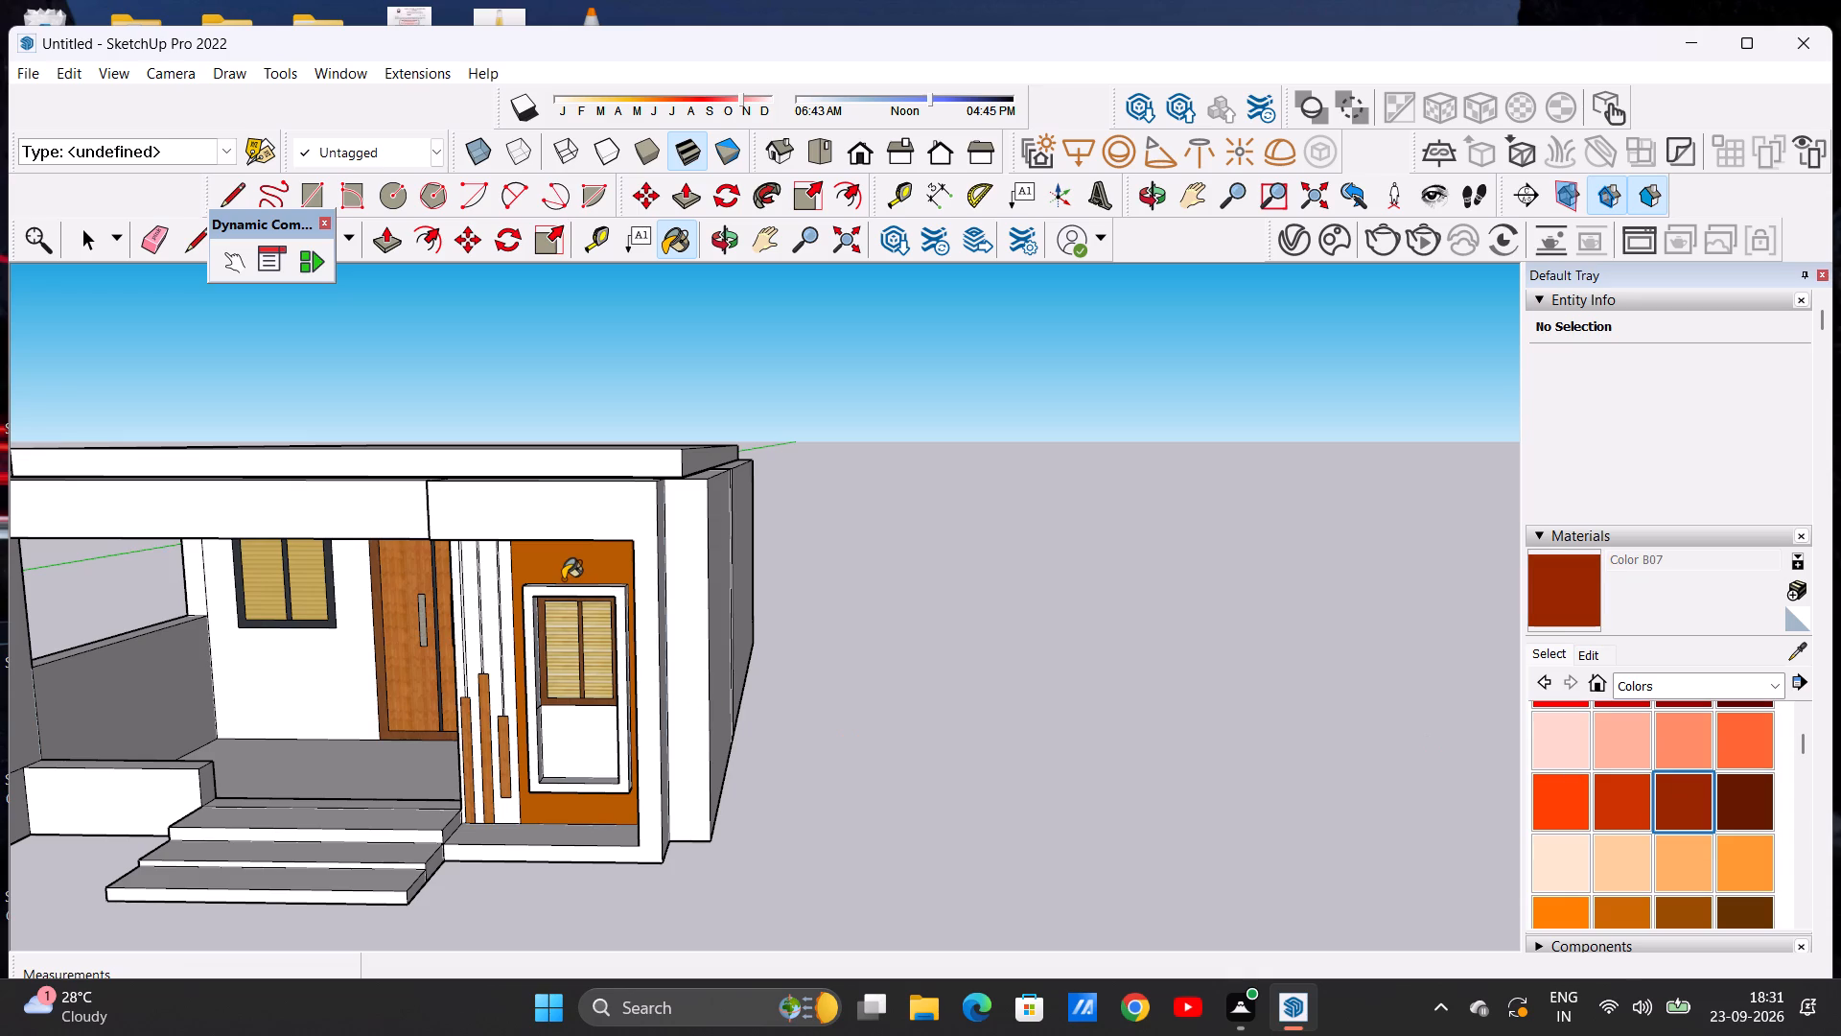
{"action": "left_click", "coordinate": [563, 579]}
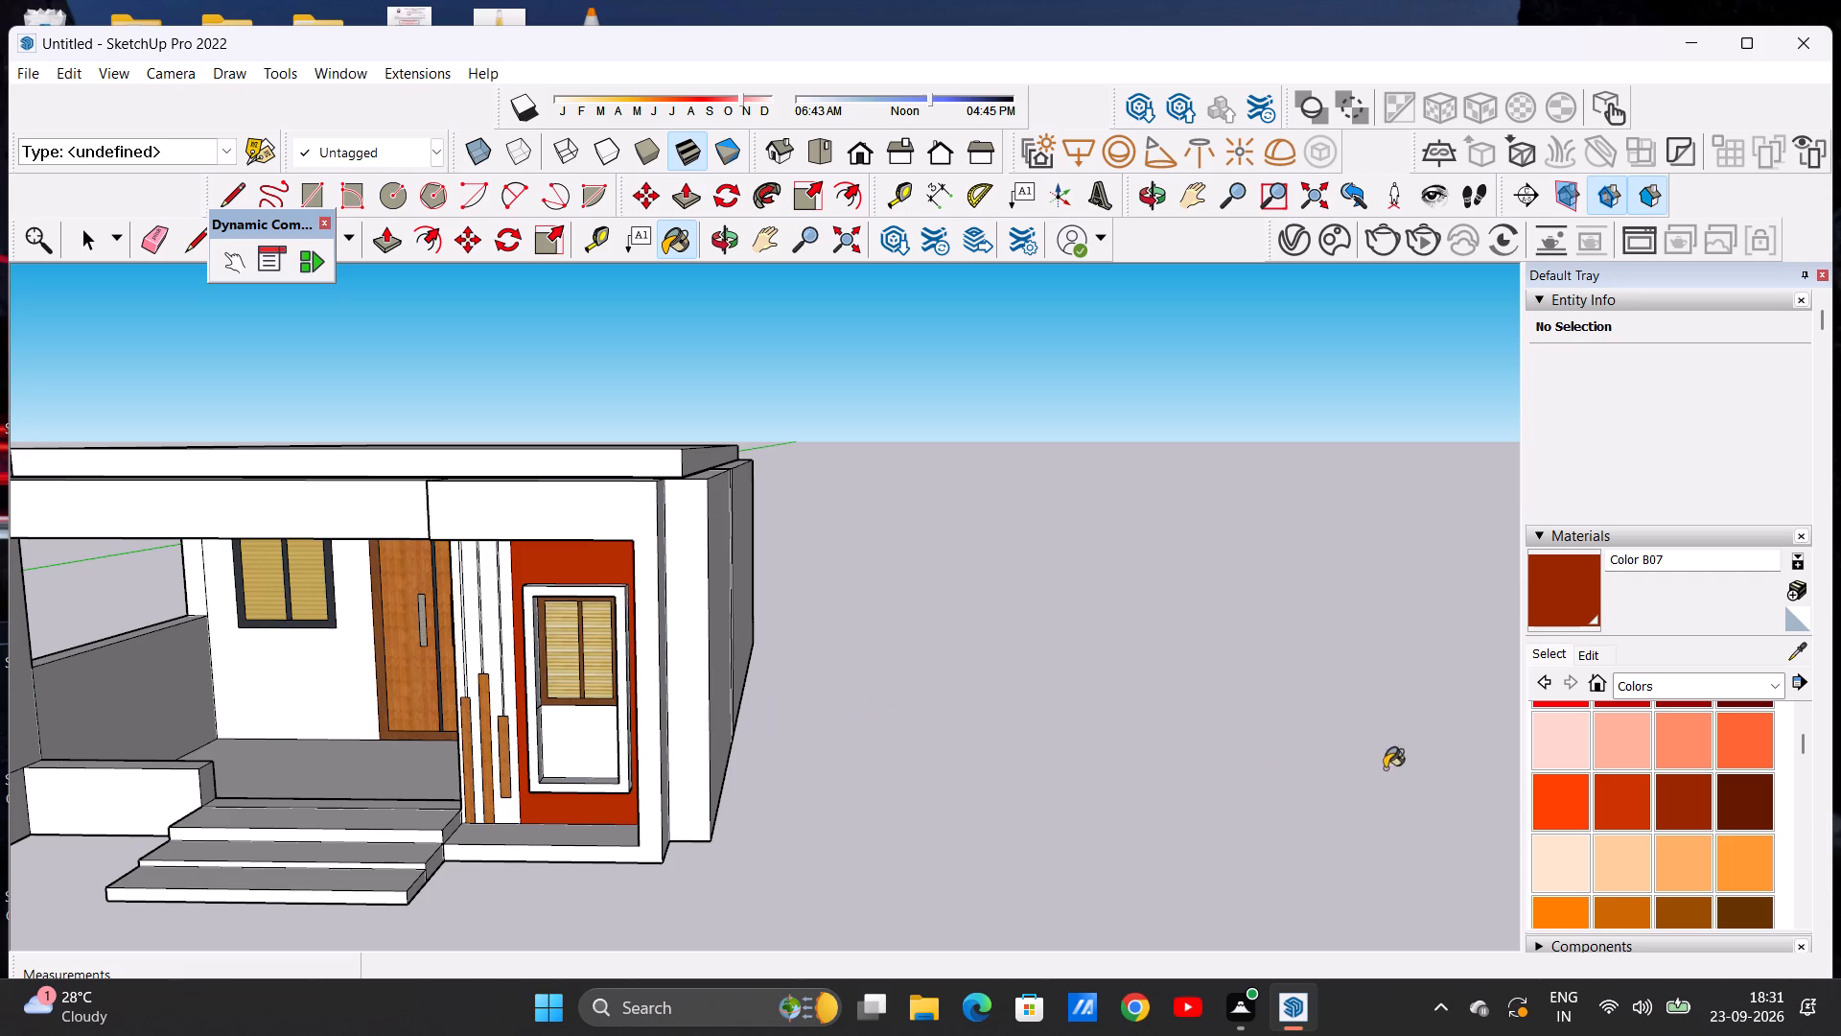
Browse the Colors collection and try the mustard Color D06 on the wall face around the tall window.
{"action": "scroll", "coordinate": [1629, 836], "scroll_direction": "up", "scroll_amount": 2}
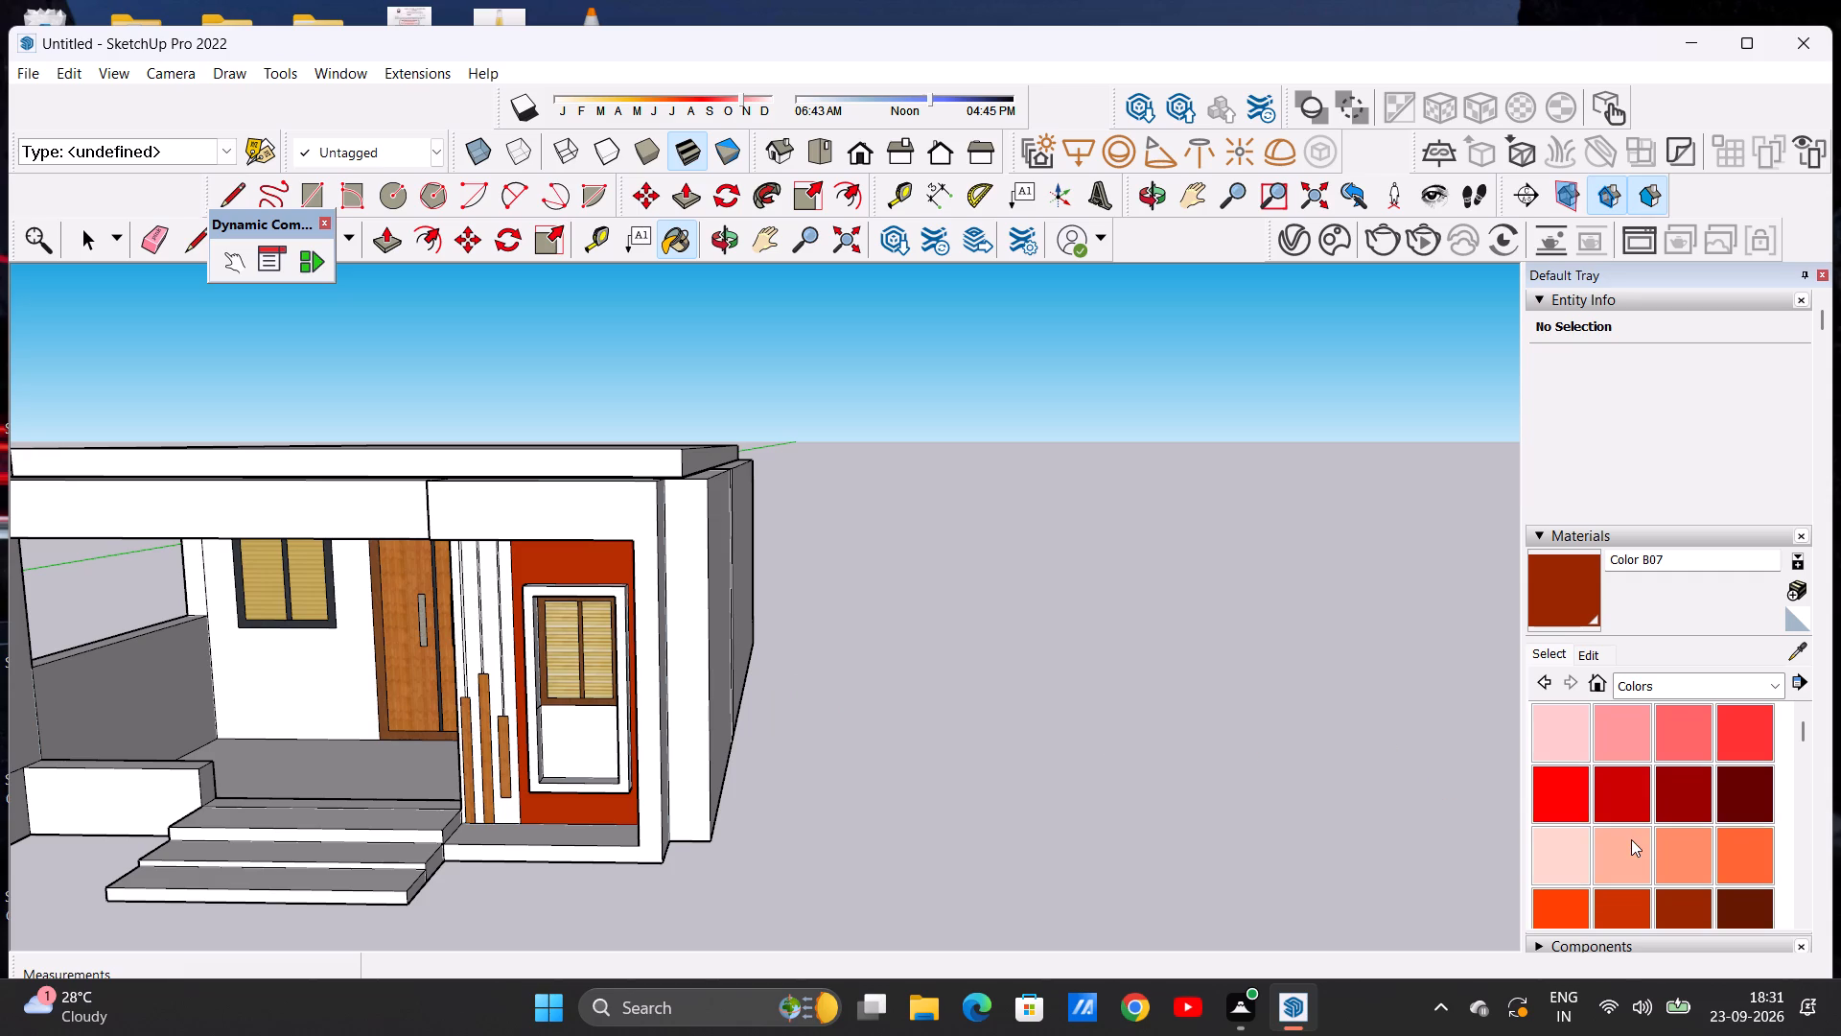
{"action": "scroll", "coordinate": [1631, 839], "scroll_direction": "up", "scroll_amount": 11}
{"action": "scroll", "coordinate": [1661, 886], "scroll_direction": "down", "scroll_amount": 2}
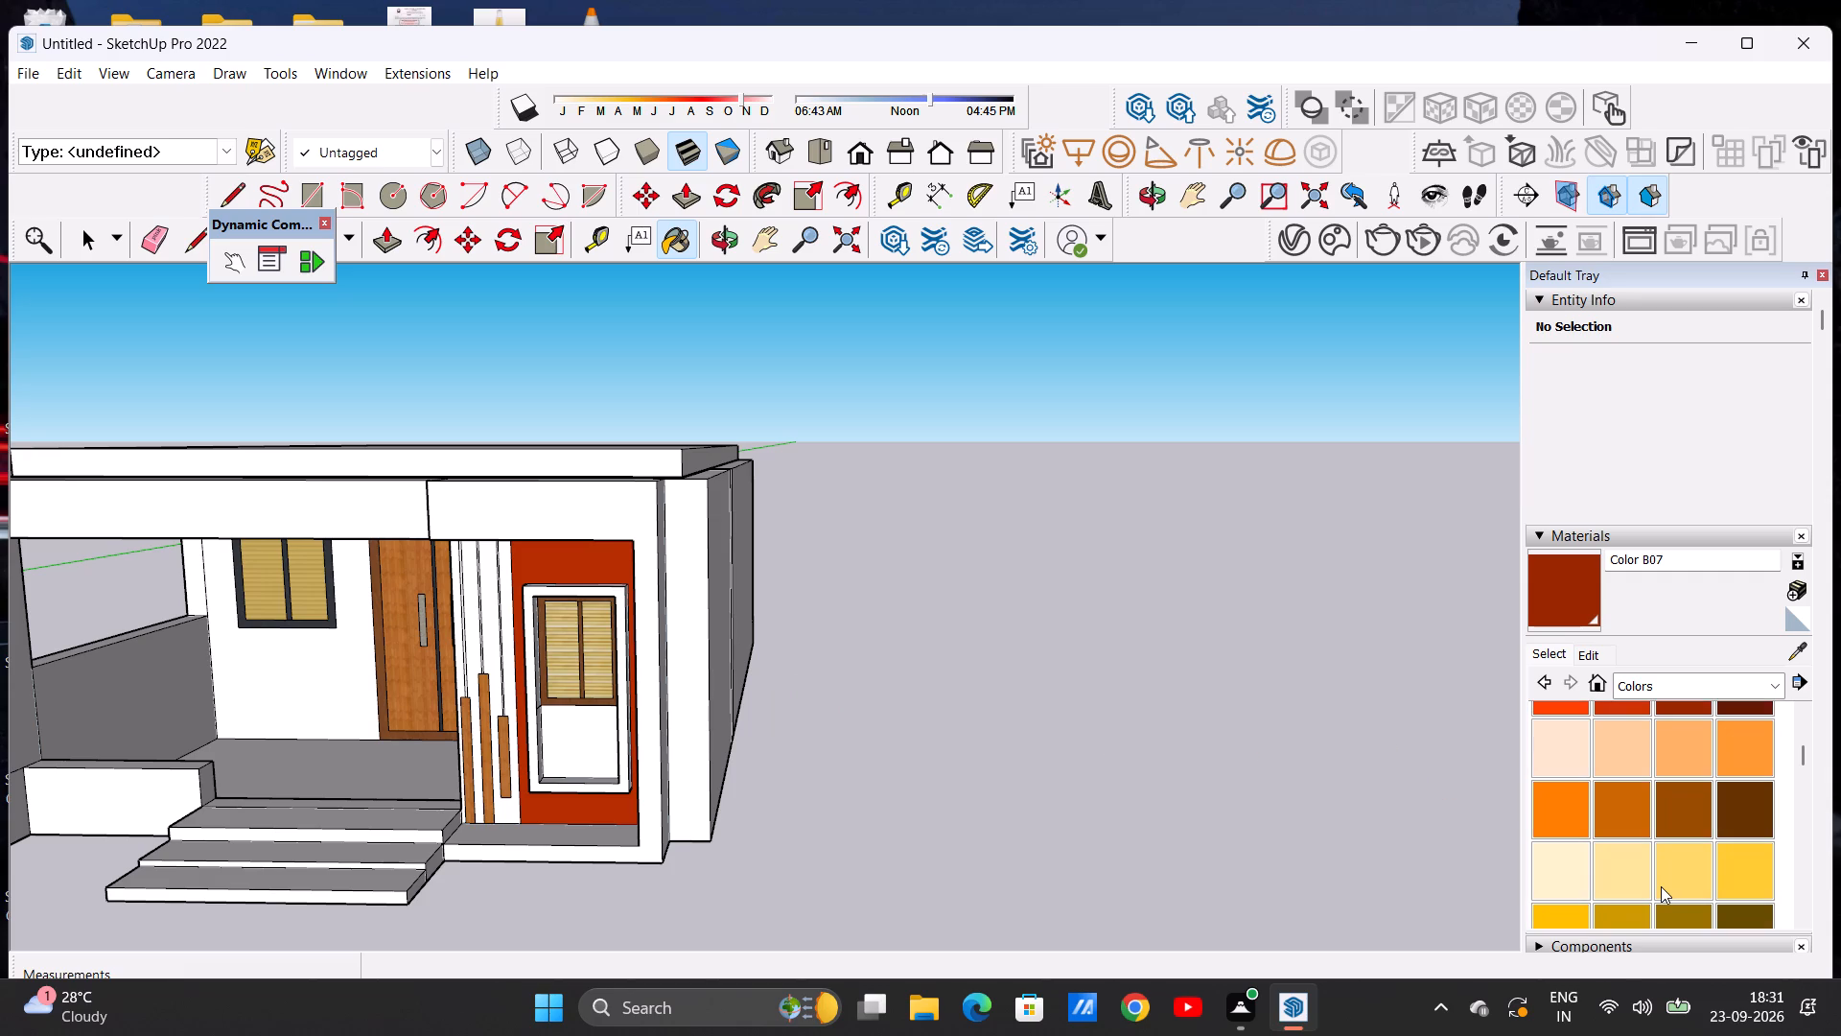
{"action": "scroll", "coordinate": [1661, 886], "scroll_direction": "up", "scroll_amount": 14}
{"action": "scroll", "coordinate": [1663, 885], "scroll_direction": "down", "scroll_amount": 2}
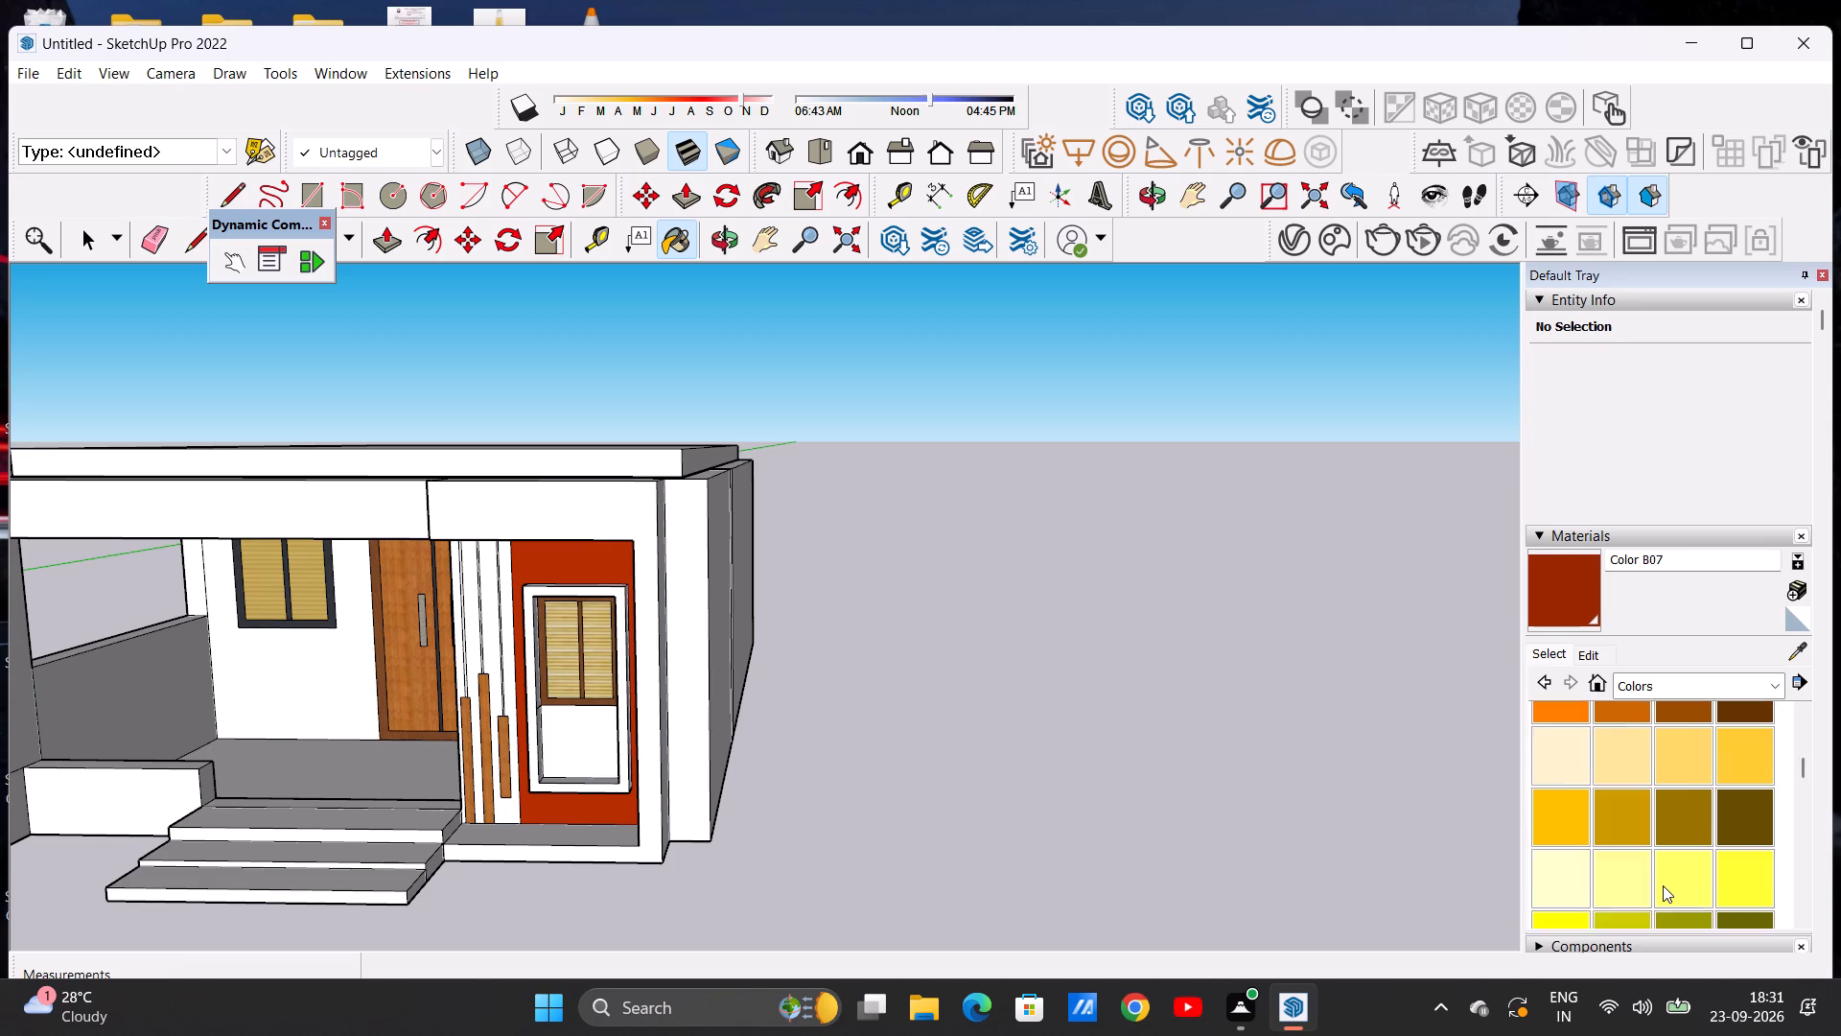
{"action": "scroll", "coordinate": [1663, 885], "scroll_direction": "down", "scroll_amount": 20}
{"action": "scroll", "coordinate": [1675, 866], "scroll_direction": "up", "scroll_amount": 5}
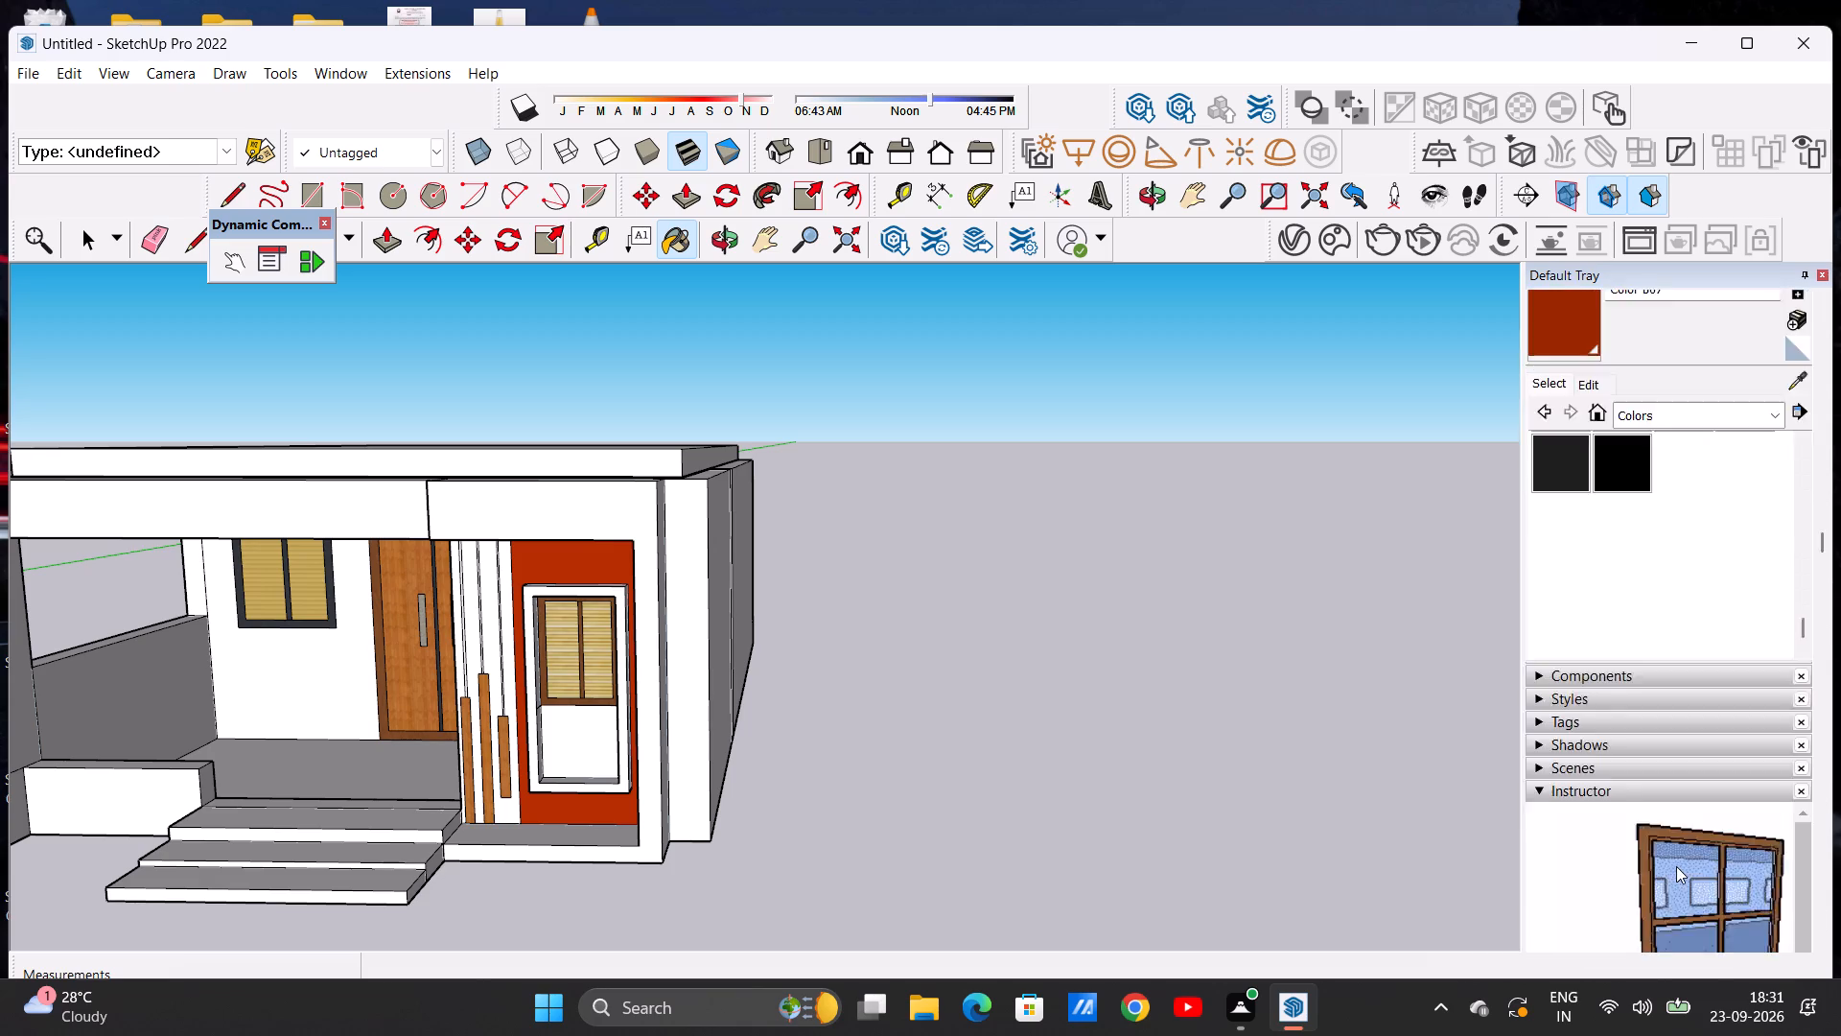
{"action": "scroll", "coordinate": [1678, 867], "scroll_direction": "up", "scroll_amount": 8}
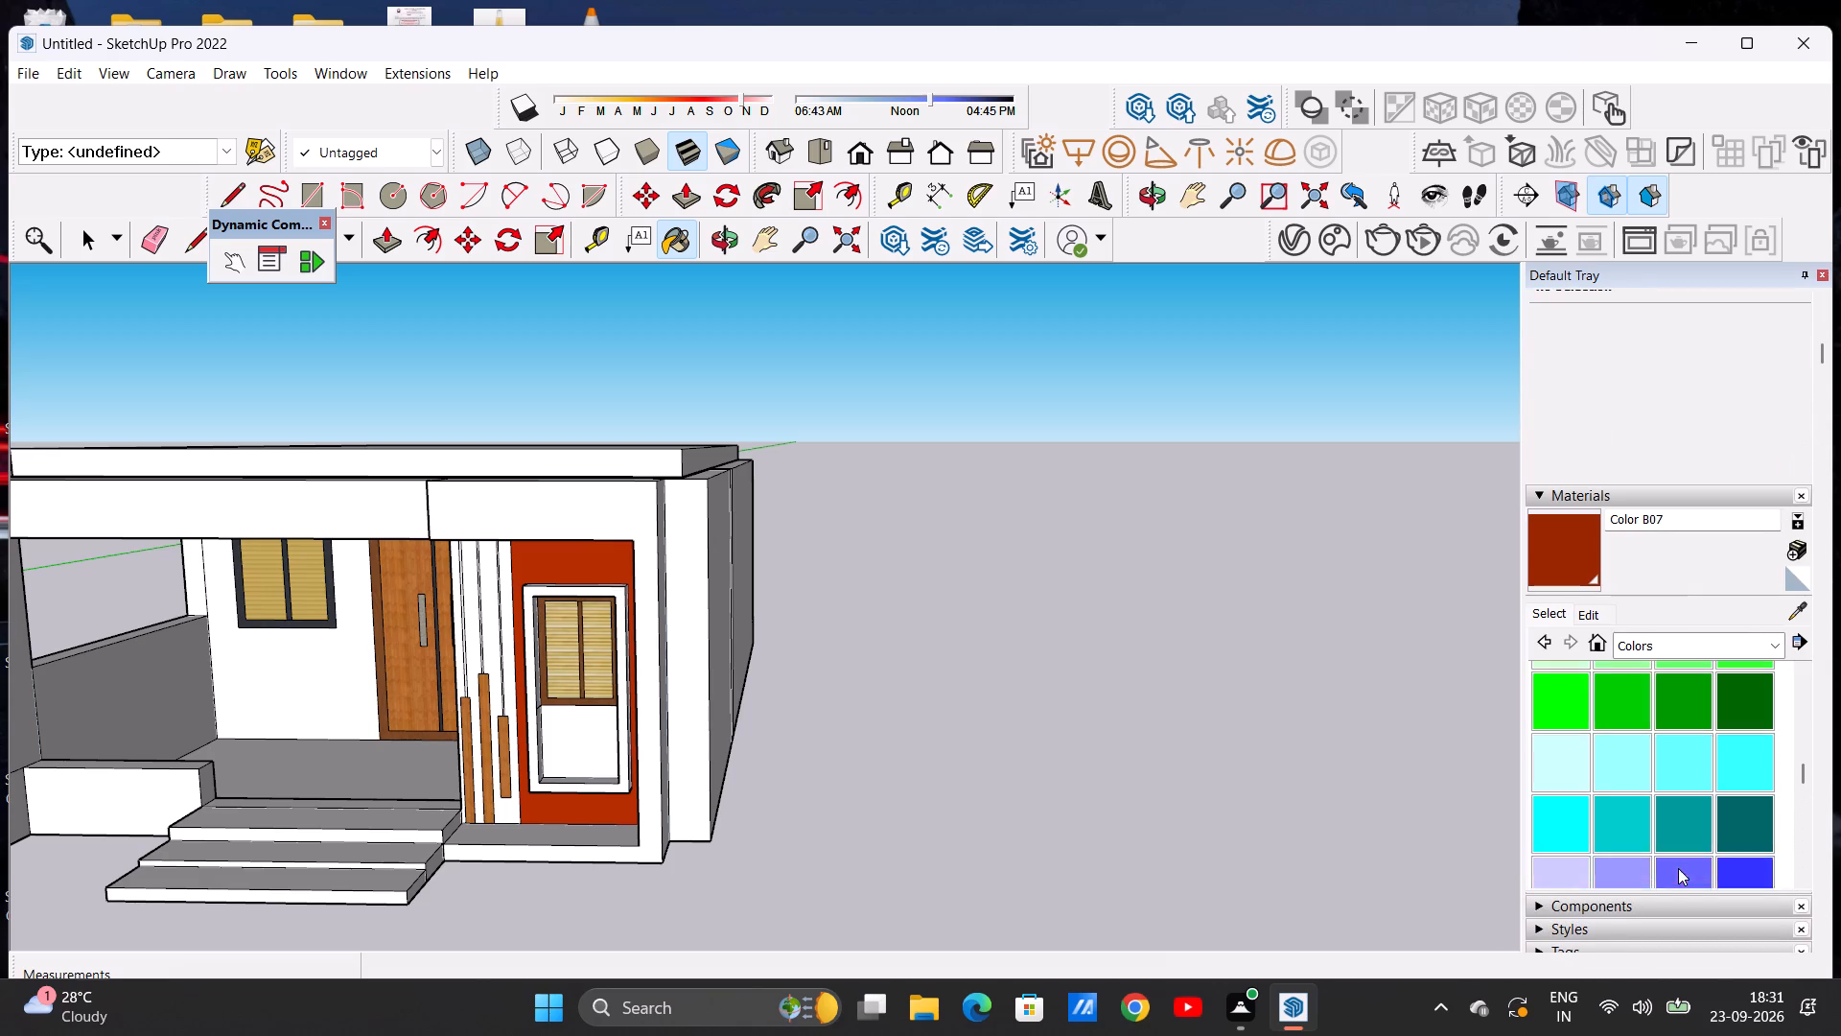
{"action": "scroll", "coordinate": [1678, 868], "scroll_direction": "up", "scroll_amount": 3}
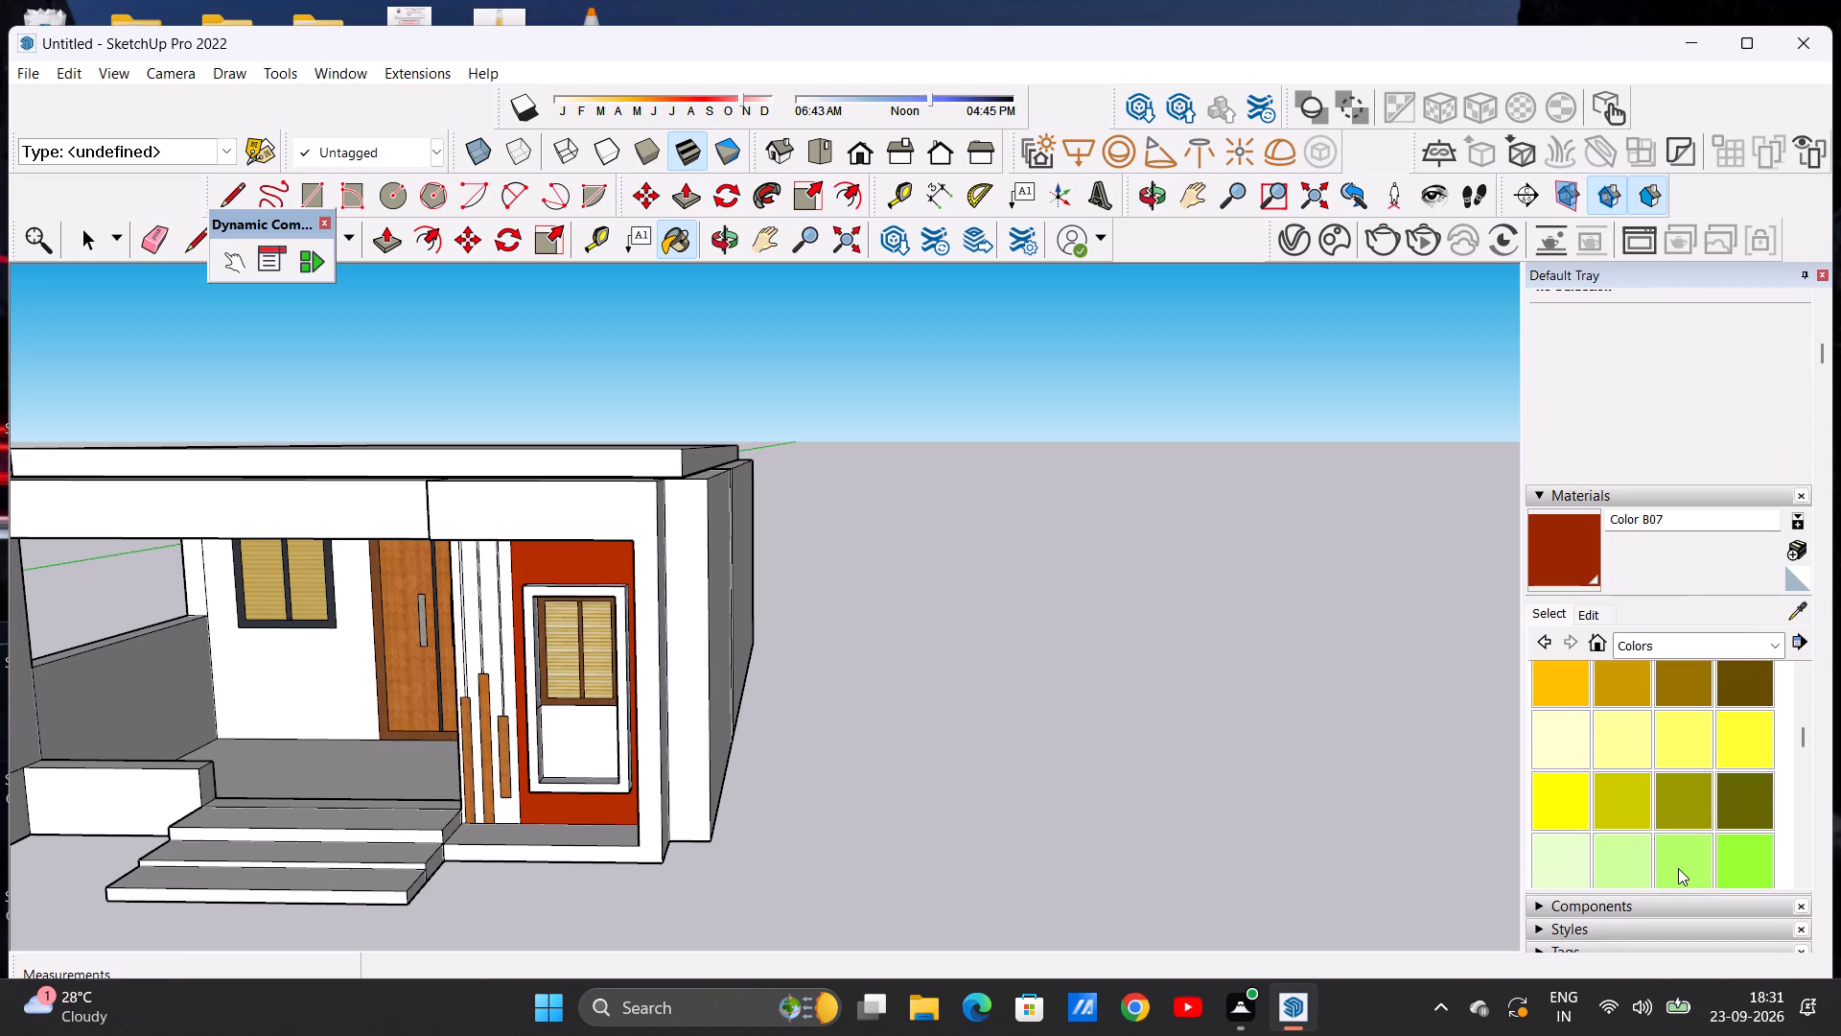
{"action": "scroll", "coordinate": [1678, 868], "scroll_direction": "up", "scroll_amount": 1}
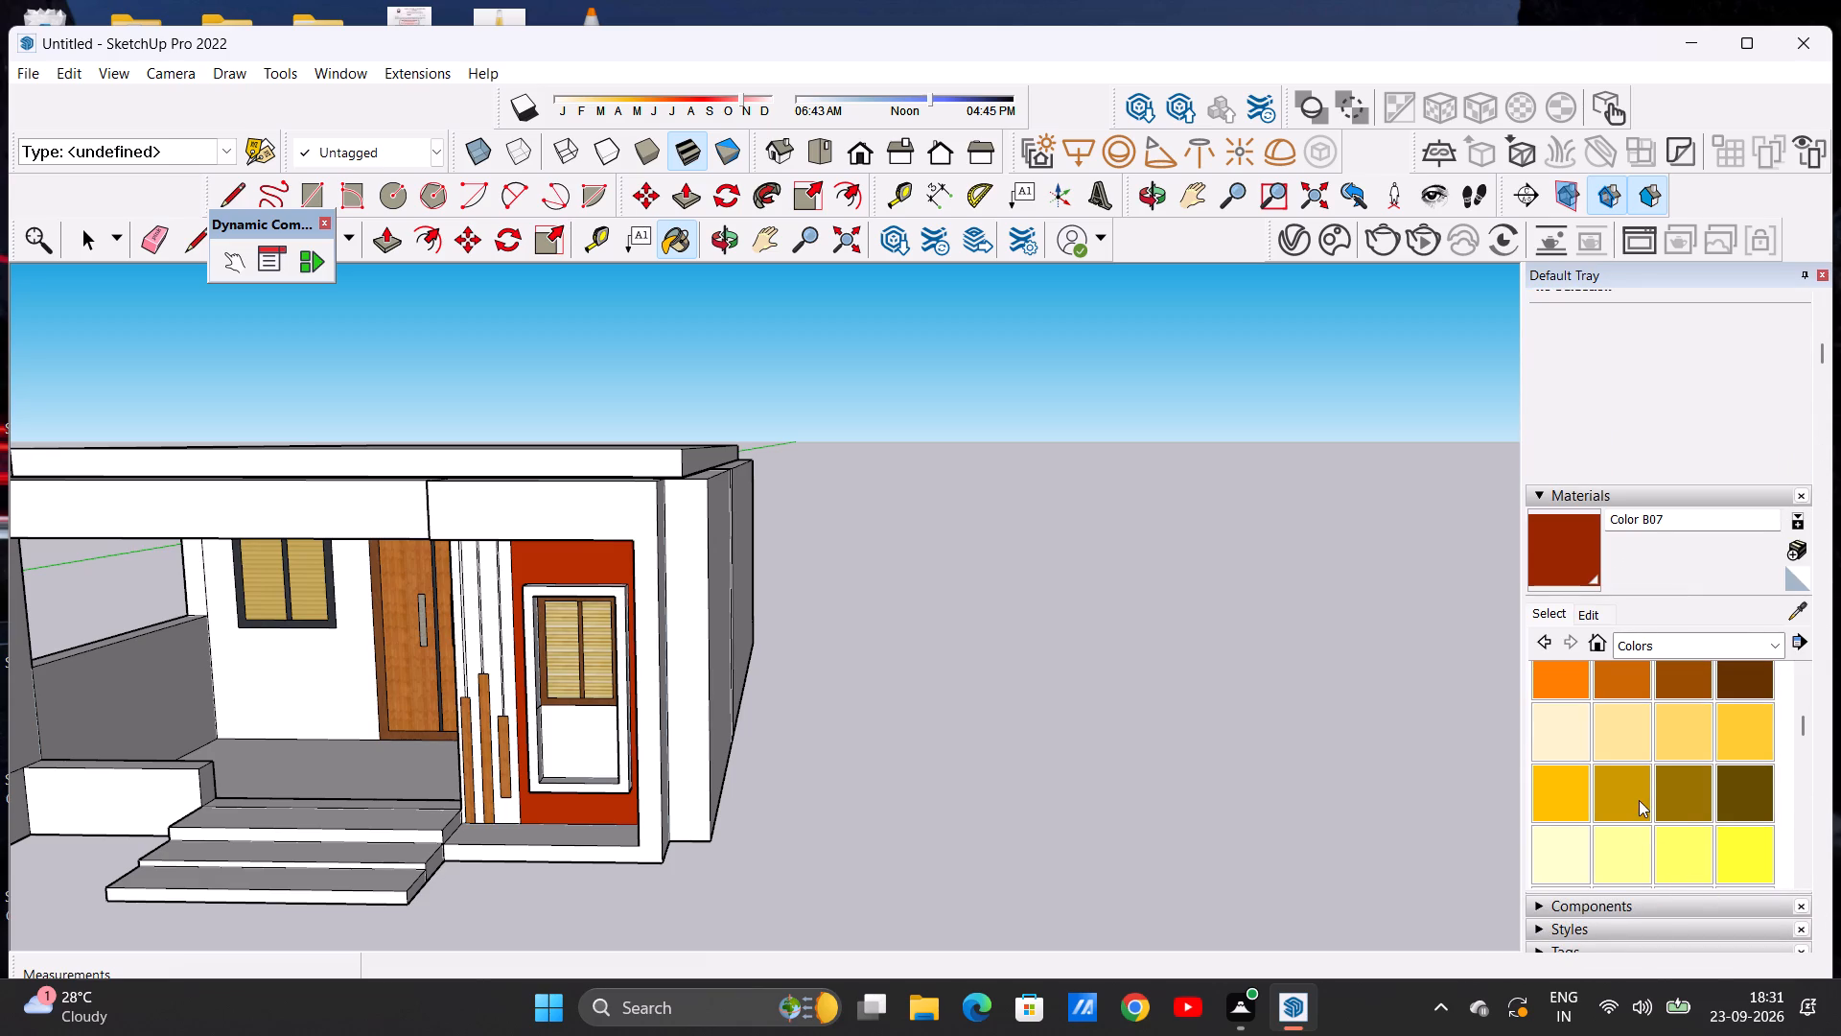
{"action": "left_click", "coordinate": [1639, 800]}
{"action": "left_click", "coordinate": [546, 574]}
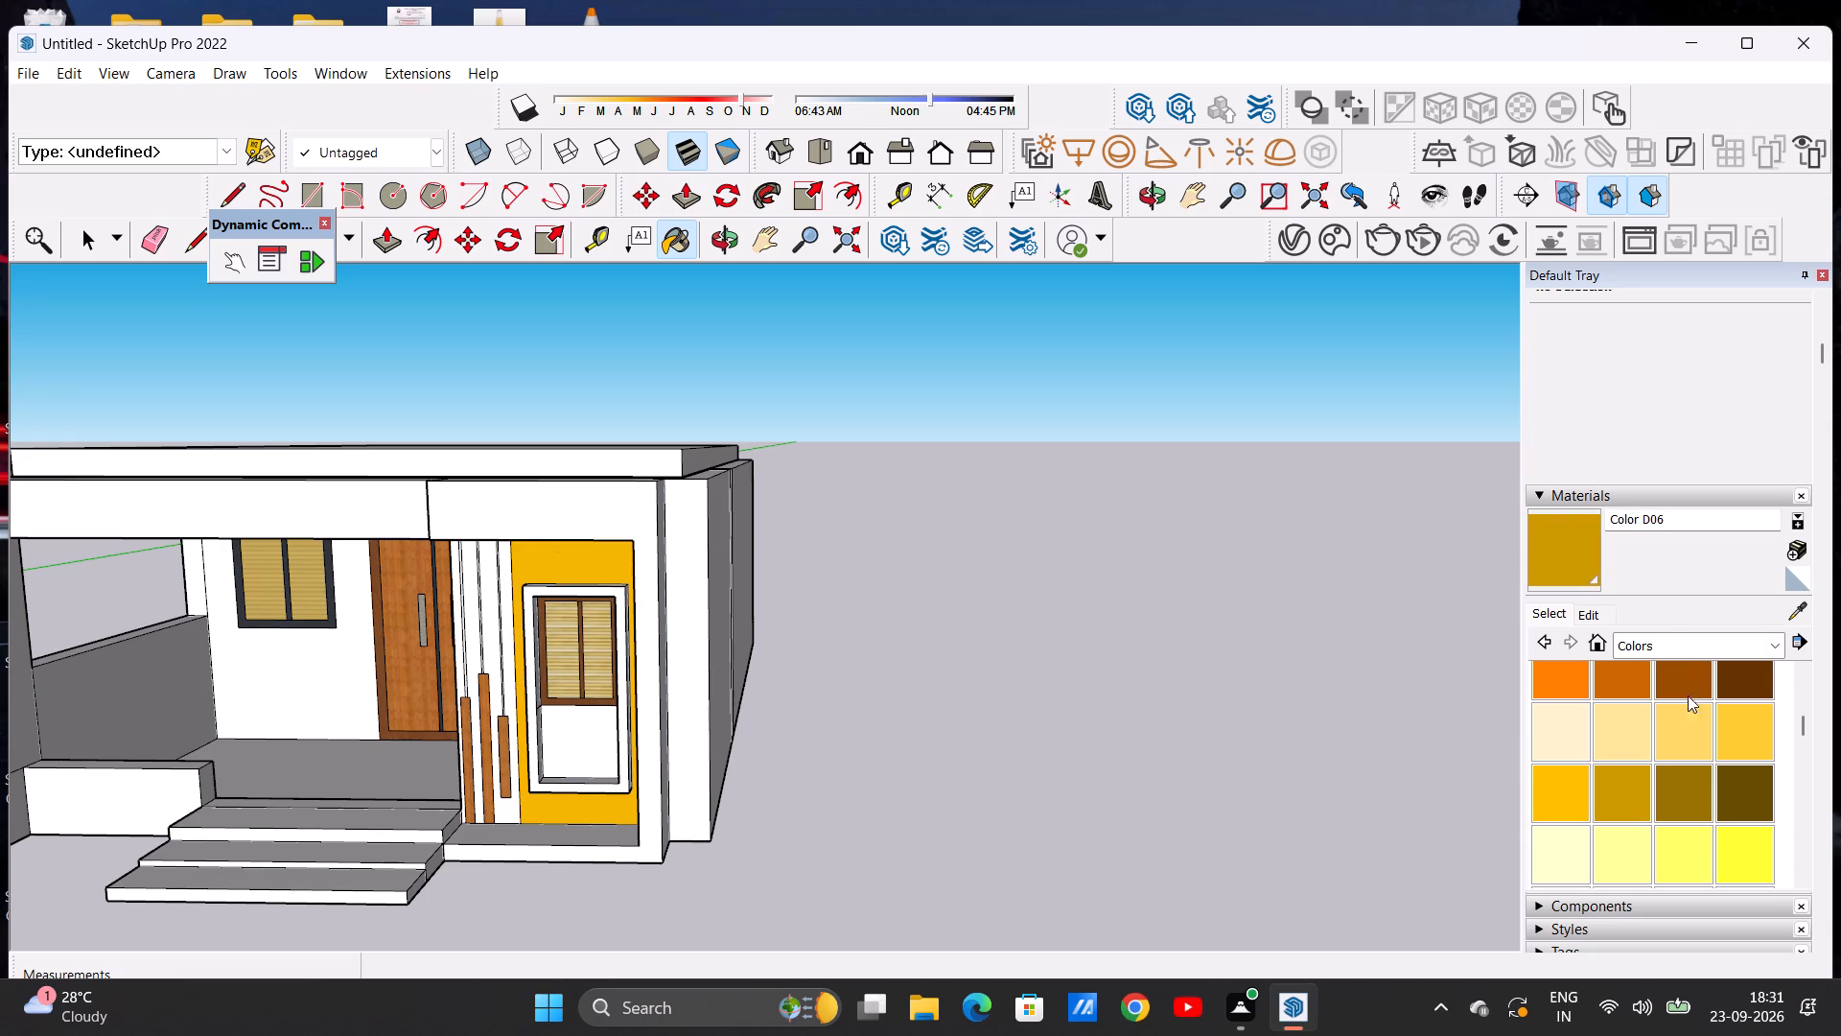
Paint the wall face around the tall window with the light orange Color C03.
{"action": "scroll", "coordinate": [1655, 766], "scroll_direction": "up", "scroll_amount": 1}
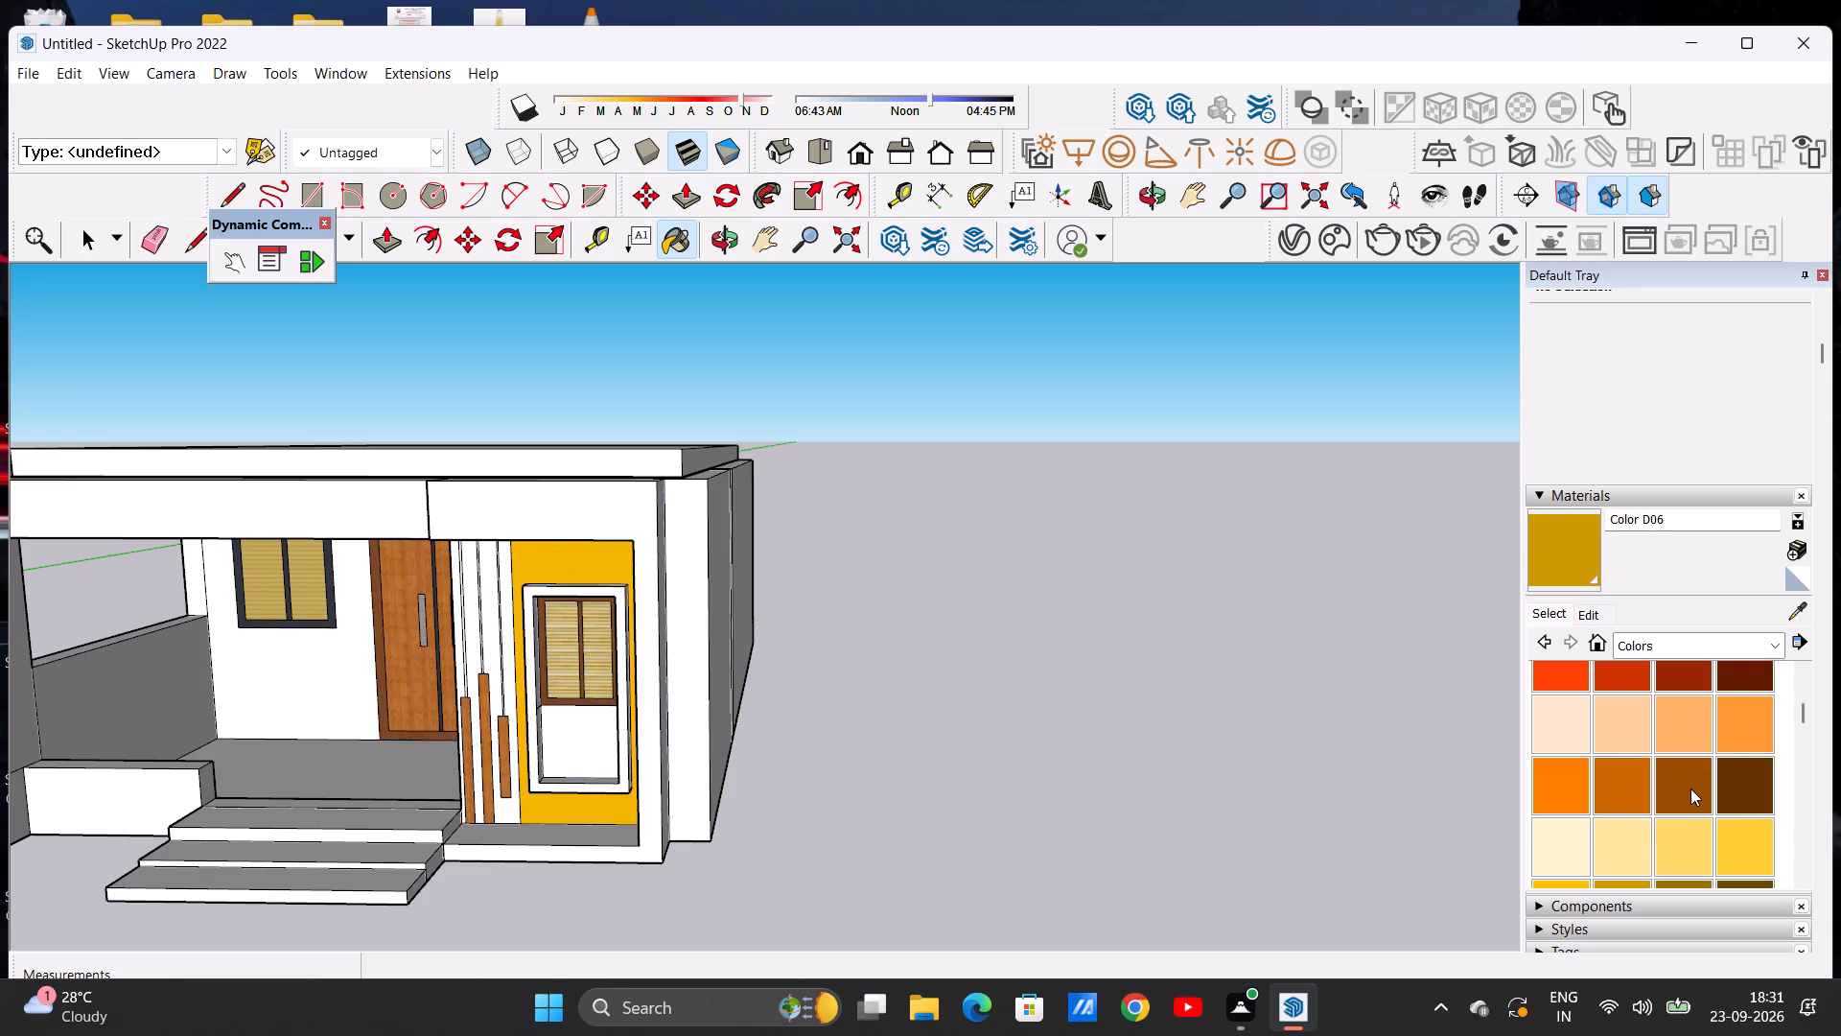
{"action": "left_click", "coordinate": [1690, 742]}
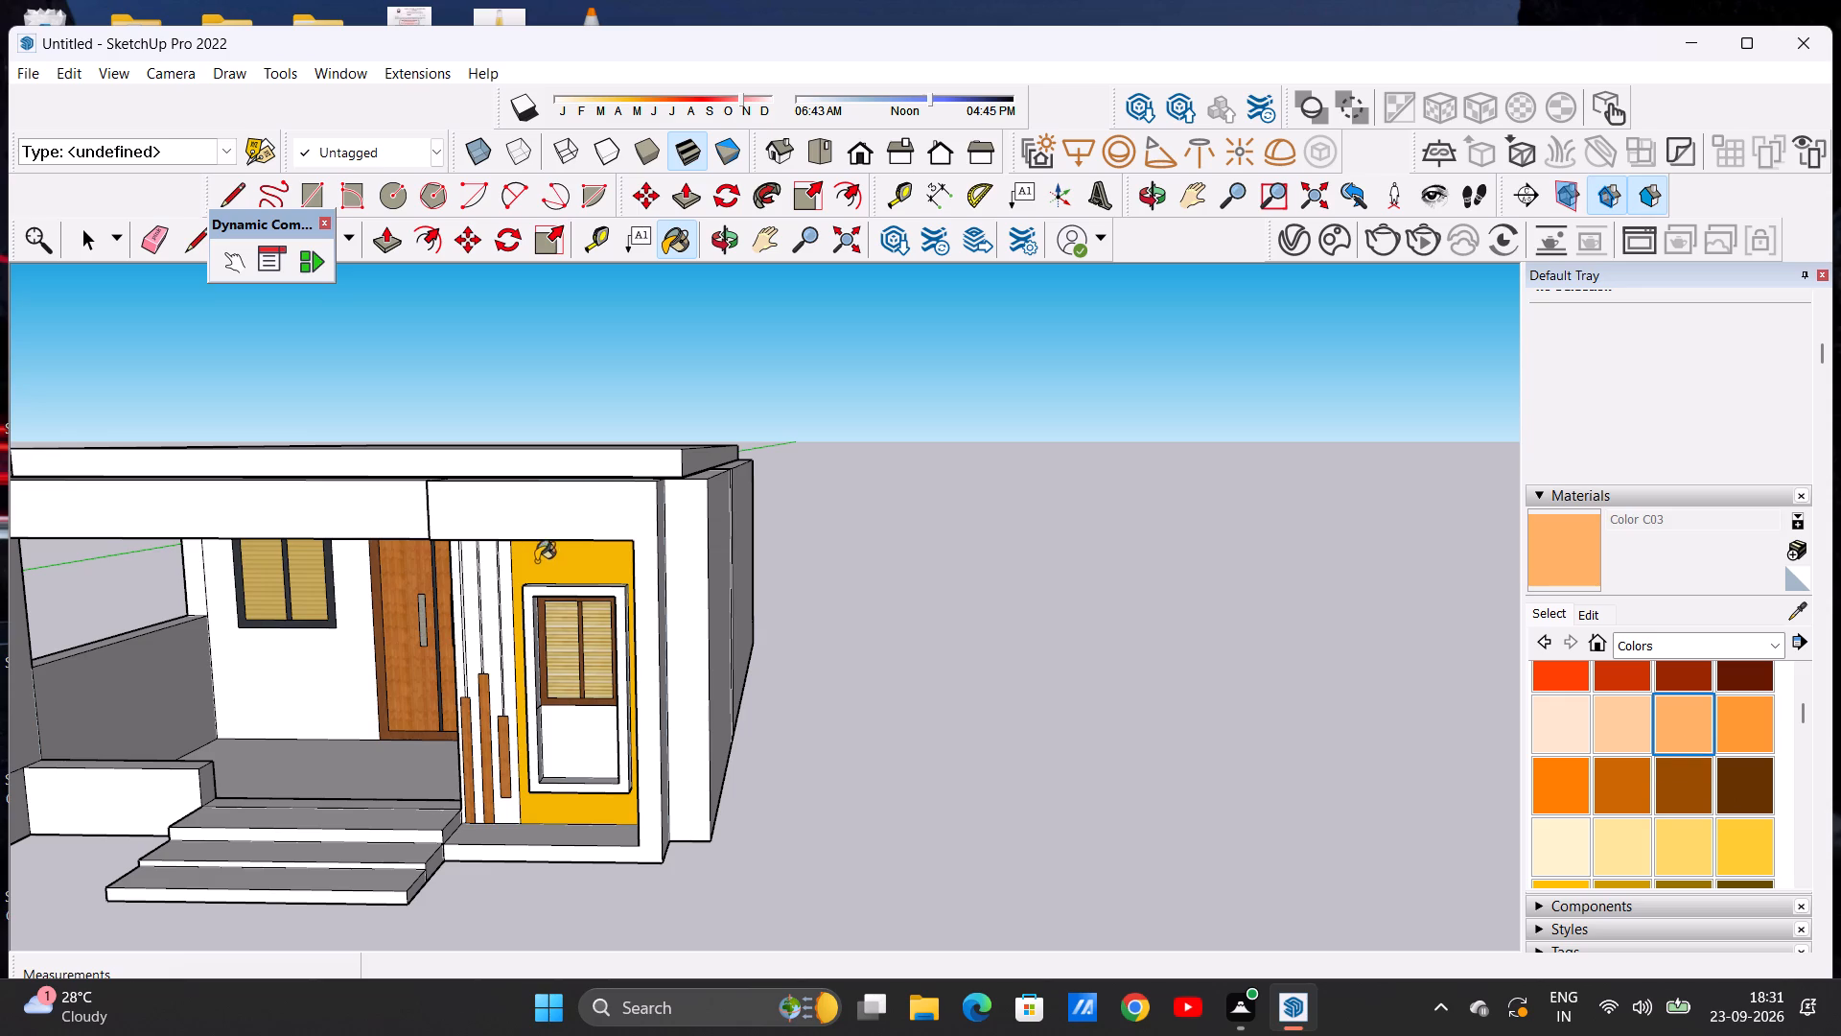
{"action": "left_click", "coordinate": [536, 564]}
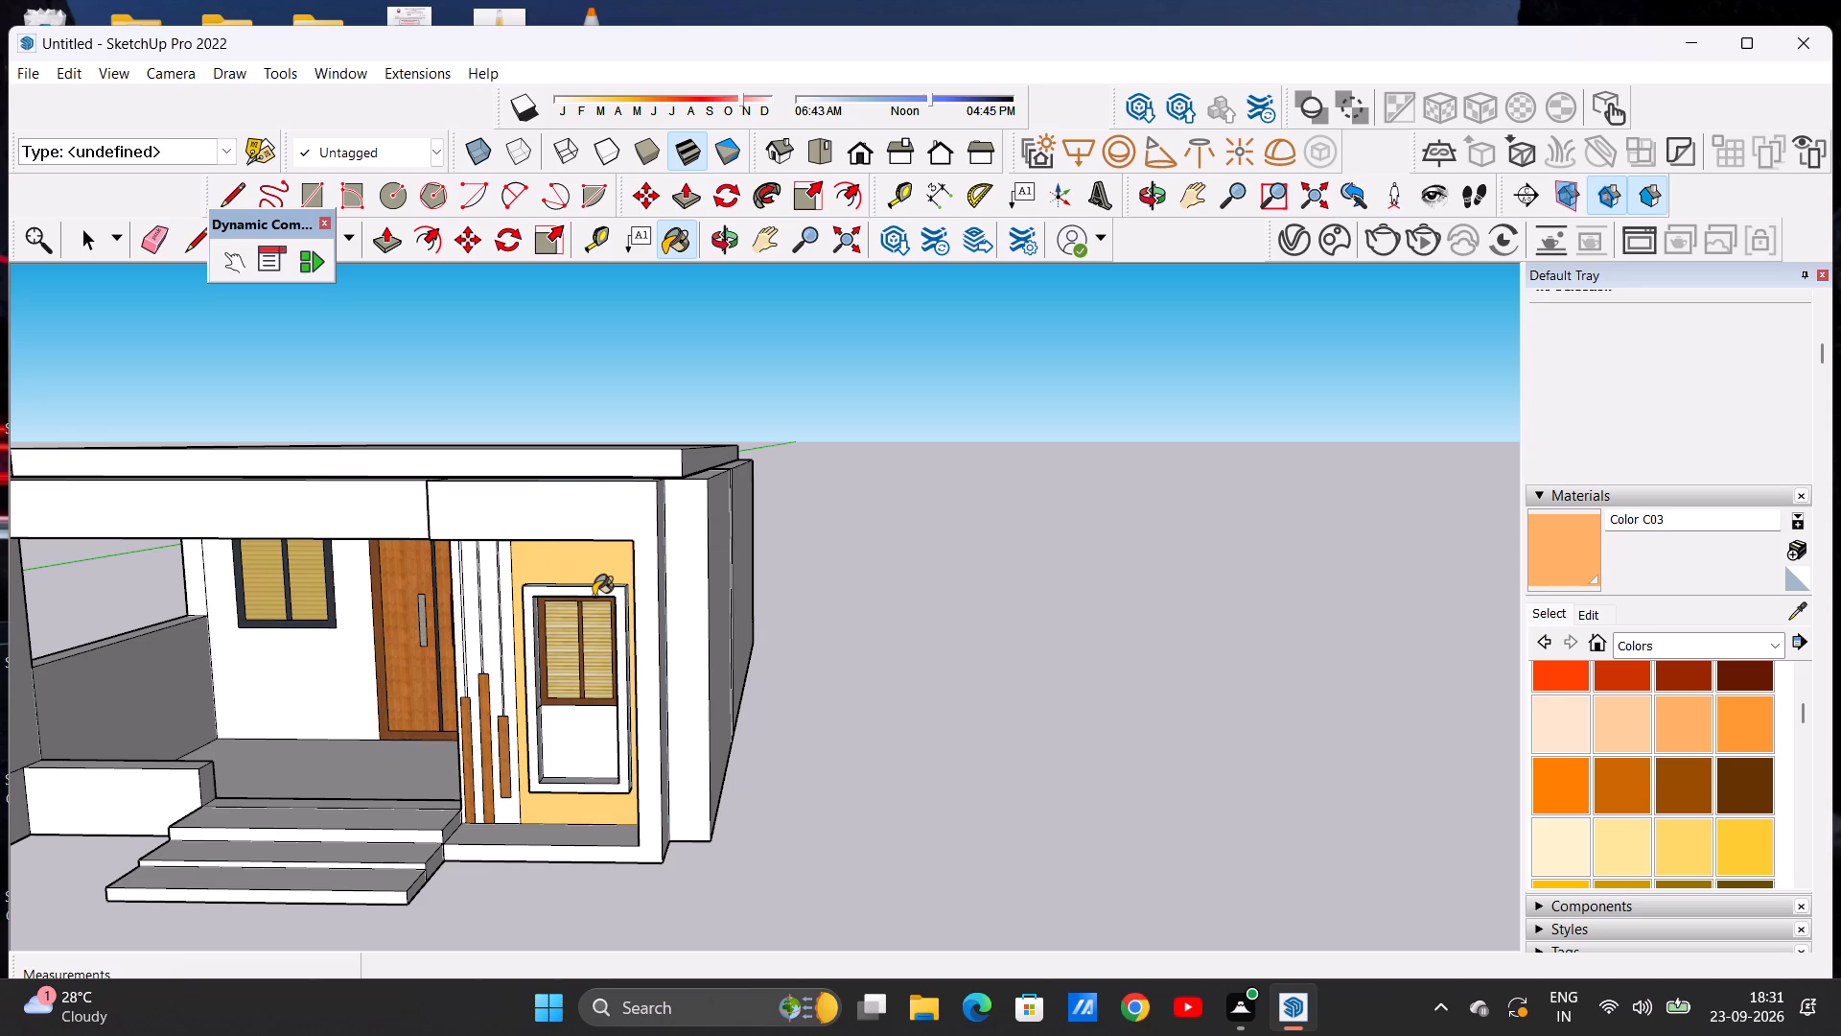
{"action": "middle_click_drag", "start_coordinate": [594, 596], "coordinate": [677, 574]}
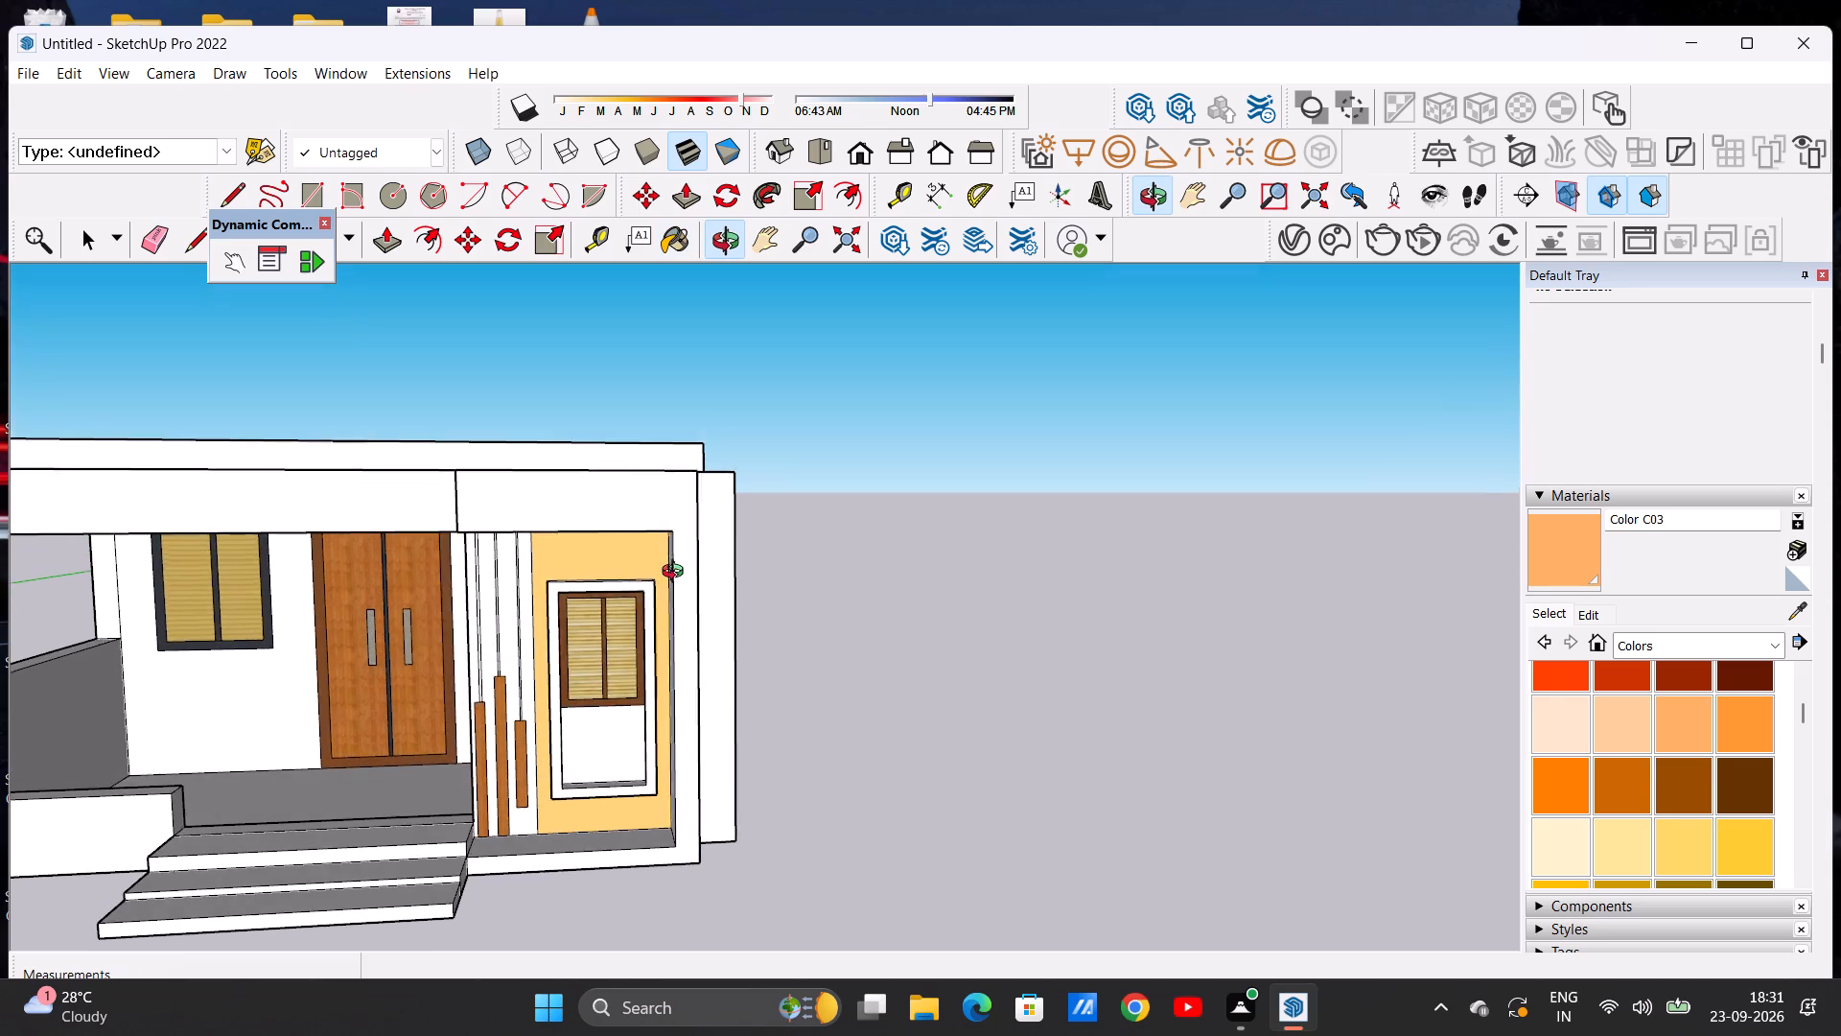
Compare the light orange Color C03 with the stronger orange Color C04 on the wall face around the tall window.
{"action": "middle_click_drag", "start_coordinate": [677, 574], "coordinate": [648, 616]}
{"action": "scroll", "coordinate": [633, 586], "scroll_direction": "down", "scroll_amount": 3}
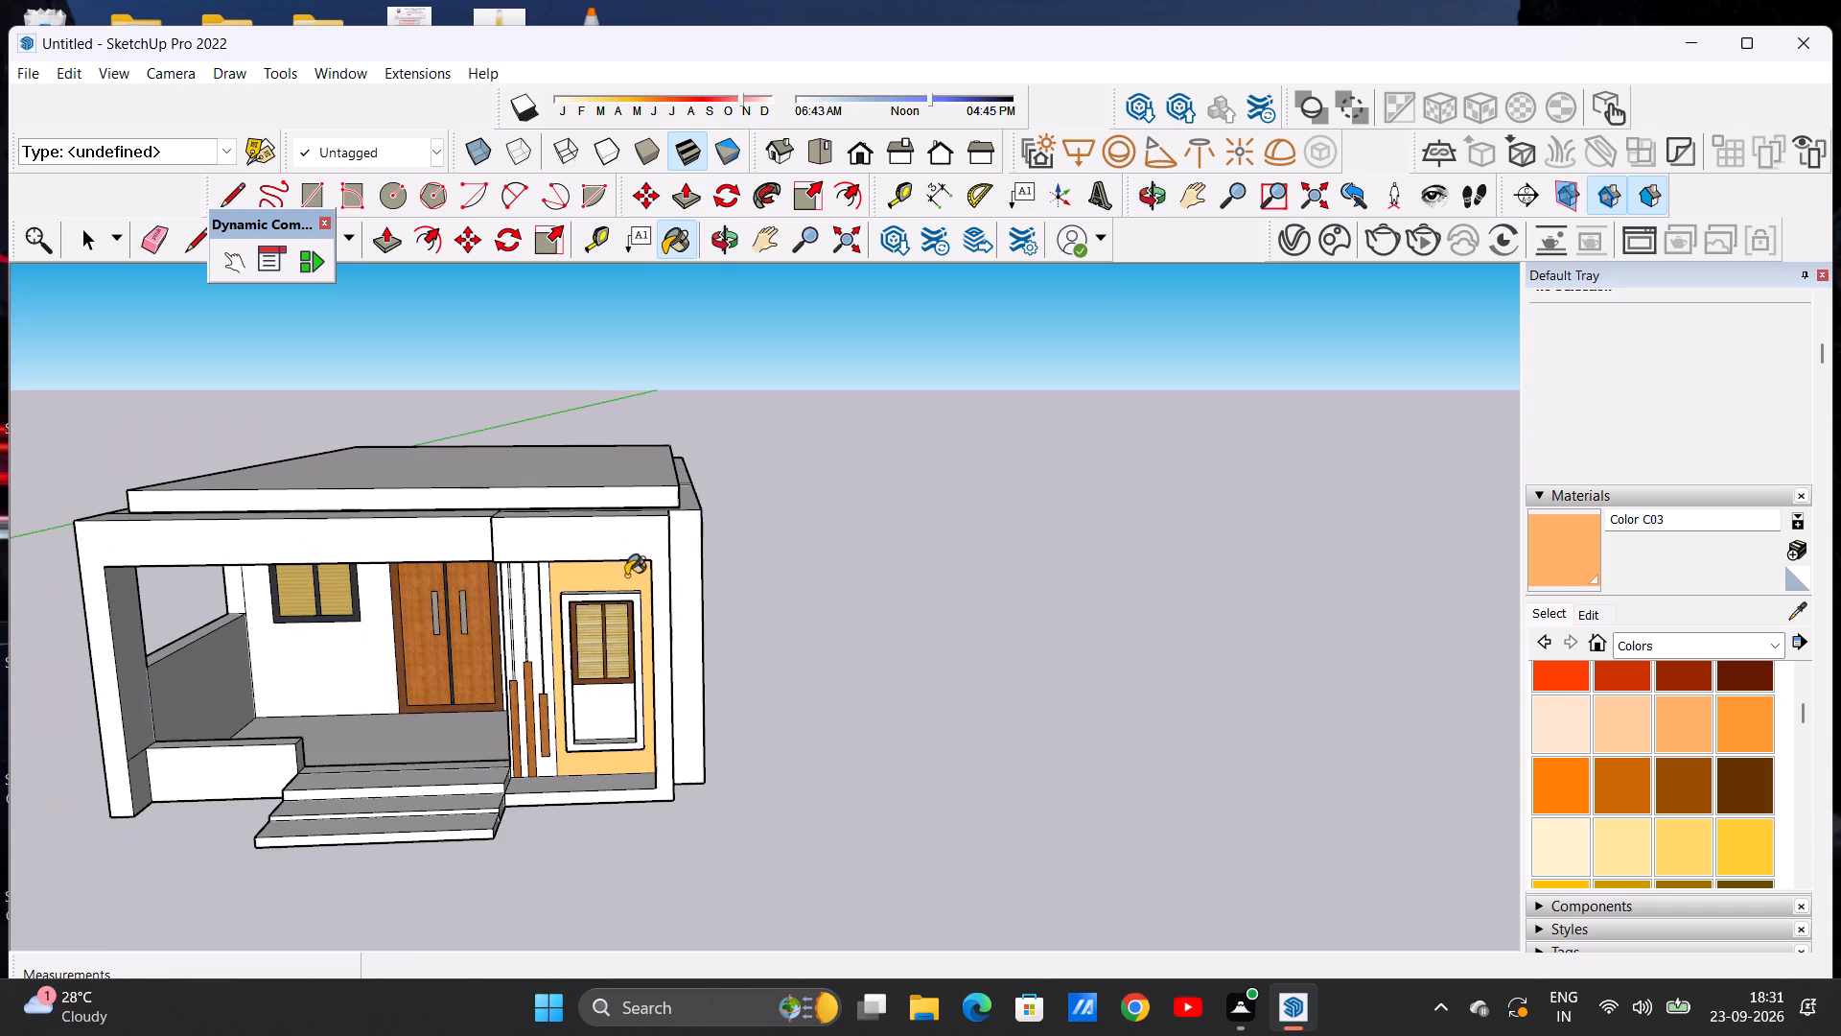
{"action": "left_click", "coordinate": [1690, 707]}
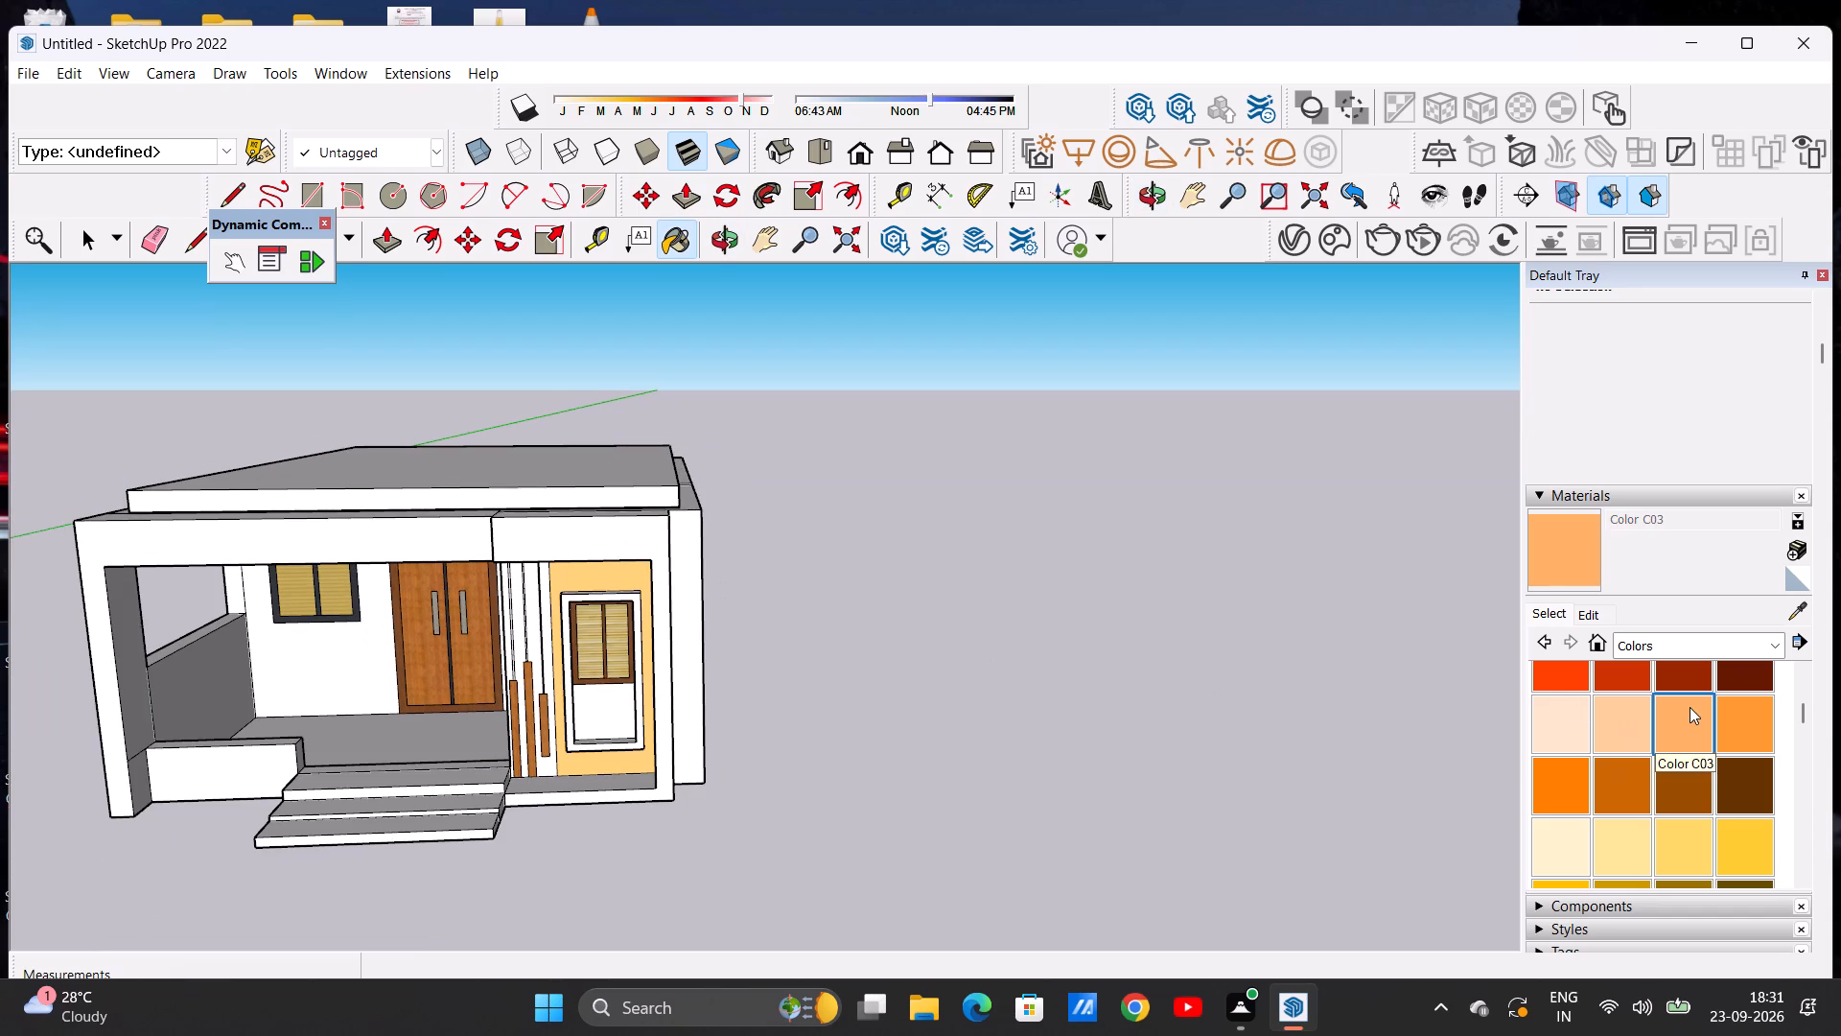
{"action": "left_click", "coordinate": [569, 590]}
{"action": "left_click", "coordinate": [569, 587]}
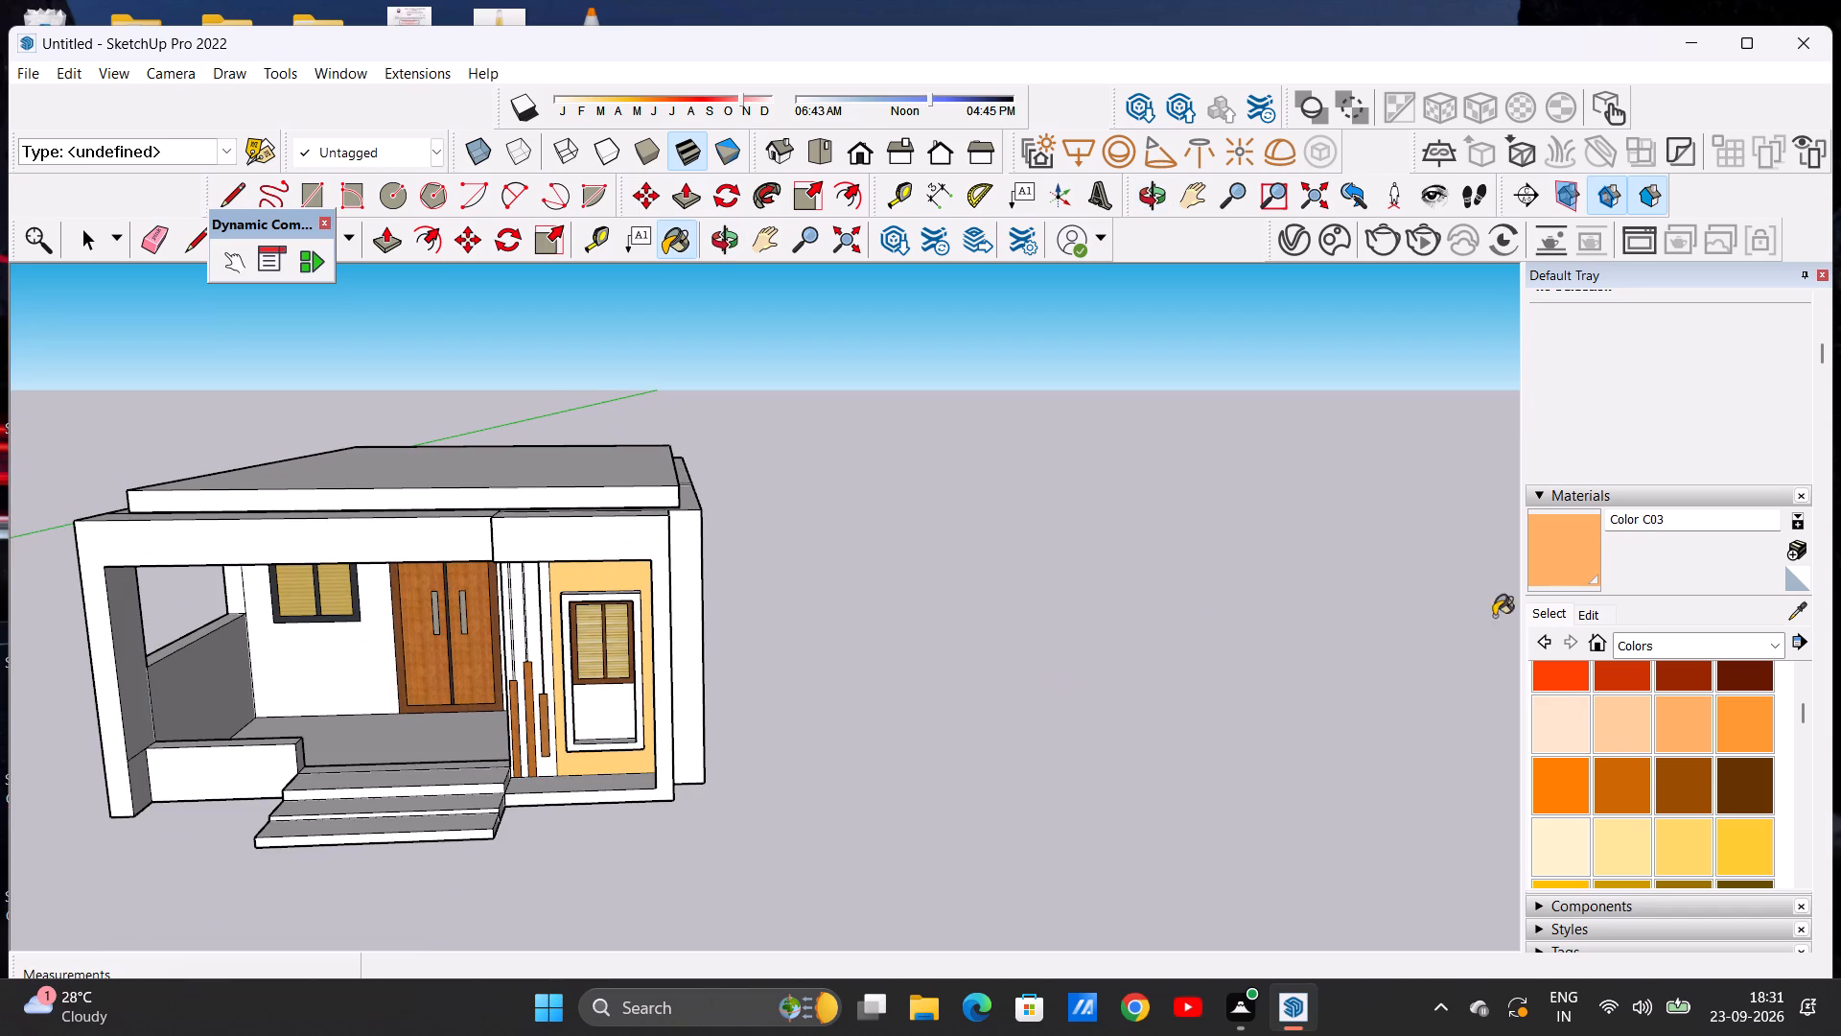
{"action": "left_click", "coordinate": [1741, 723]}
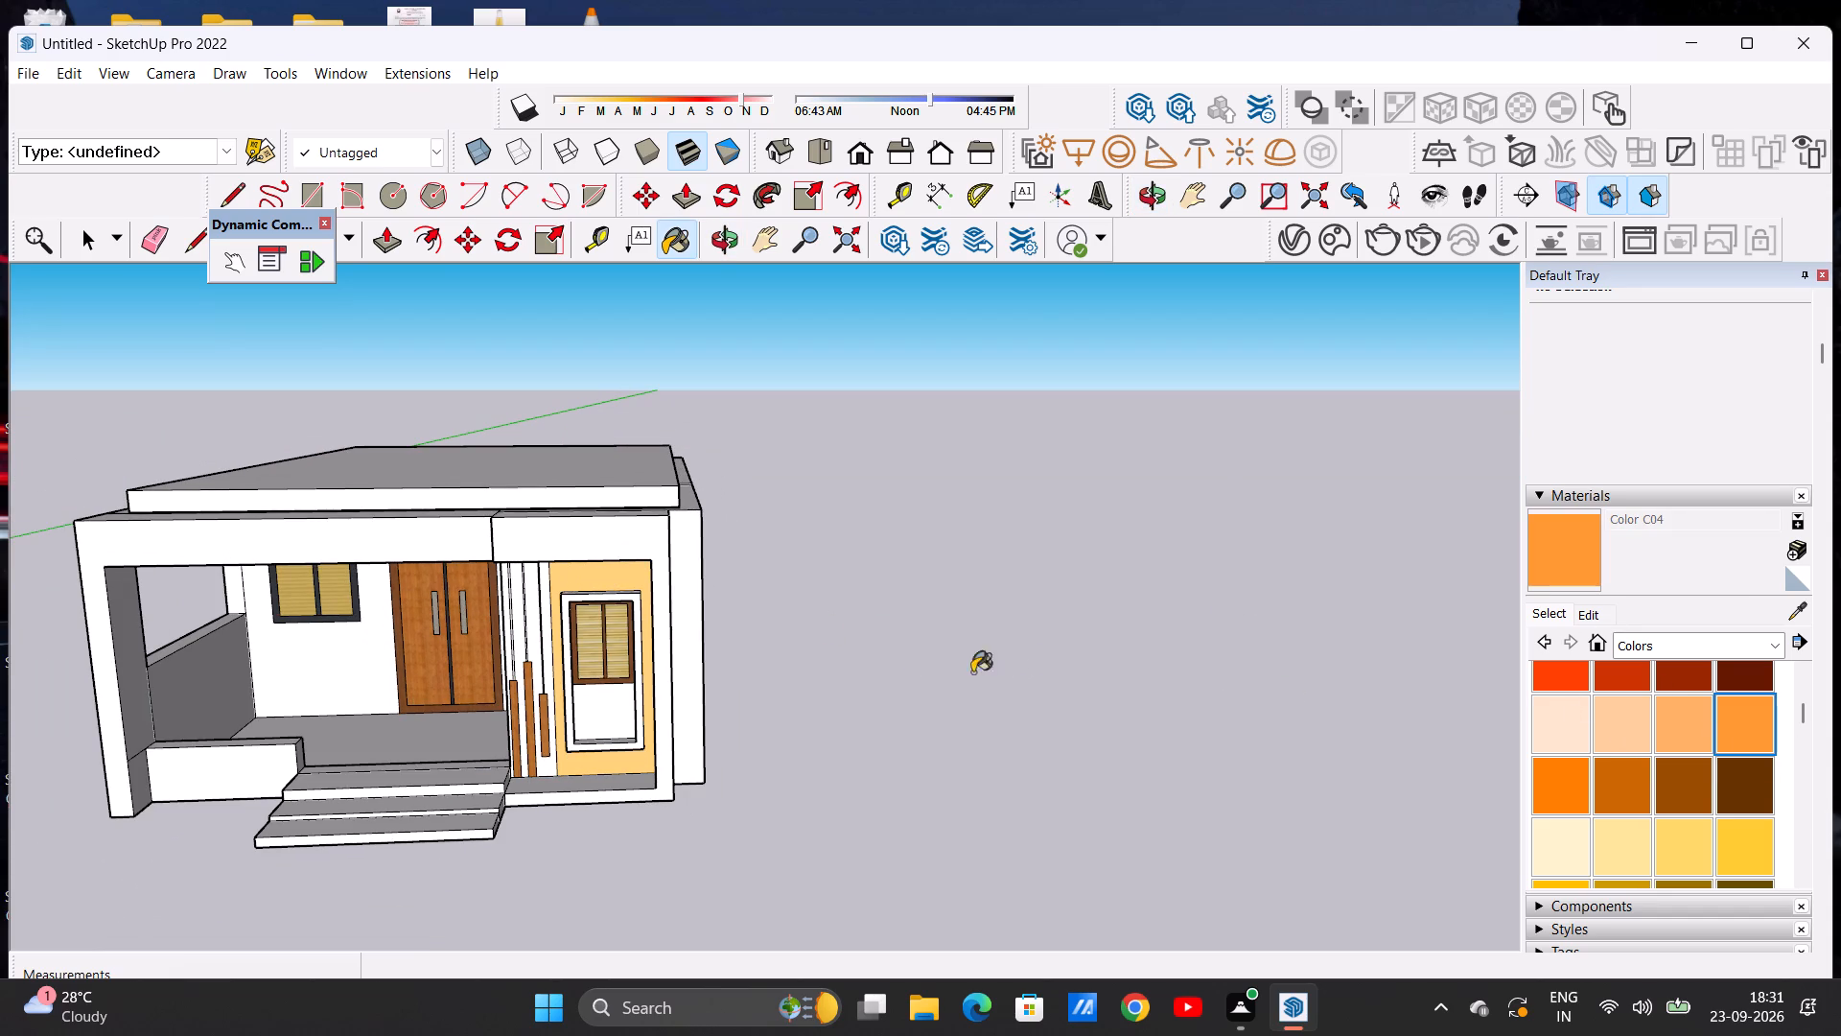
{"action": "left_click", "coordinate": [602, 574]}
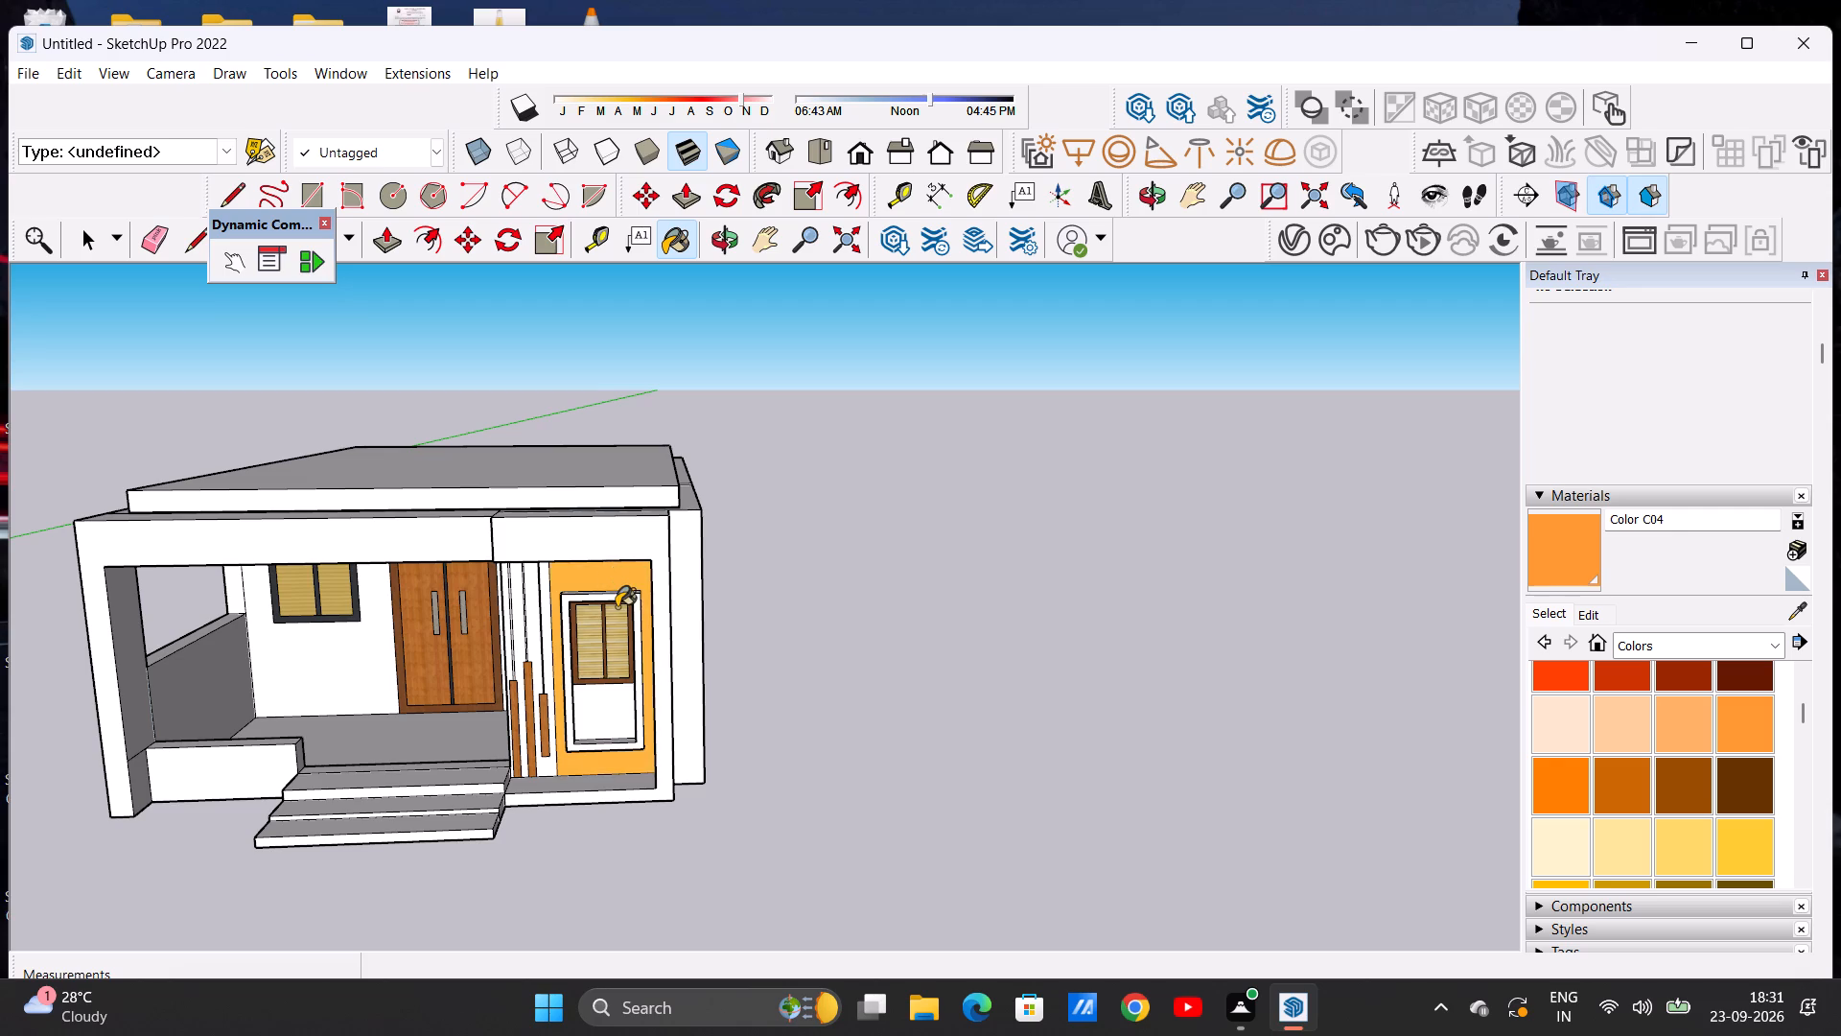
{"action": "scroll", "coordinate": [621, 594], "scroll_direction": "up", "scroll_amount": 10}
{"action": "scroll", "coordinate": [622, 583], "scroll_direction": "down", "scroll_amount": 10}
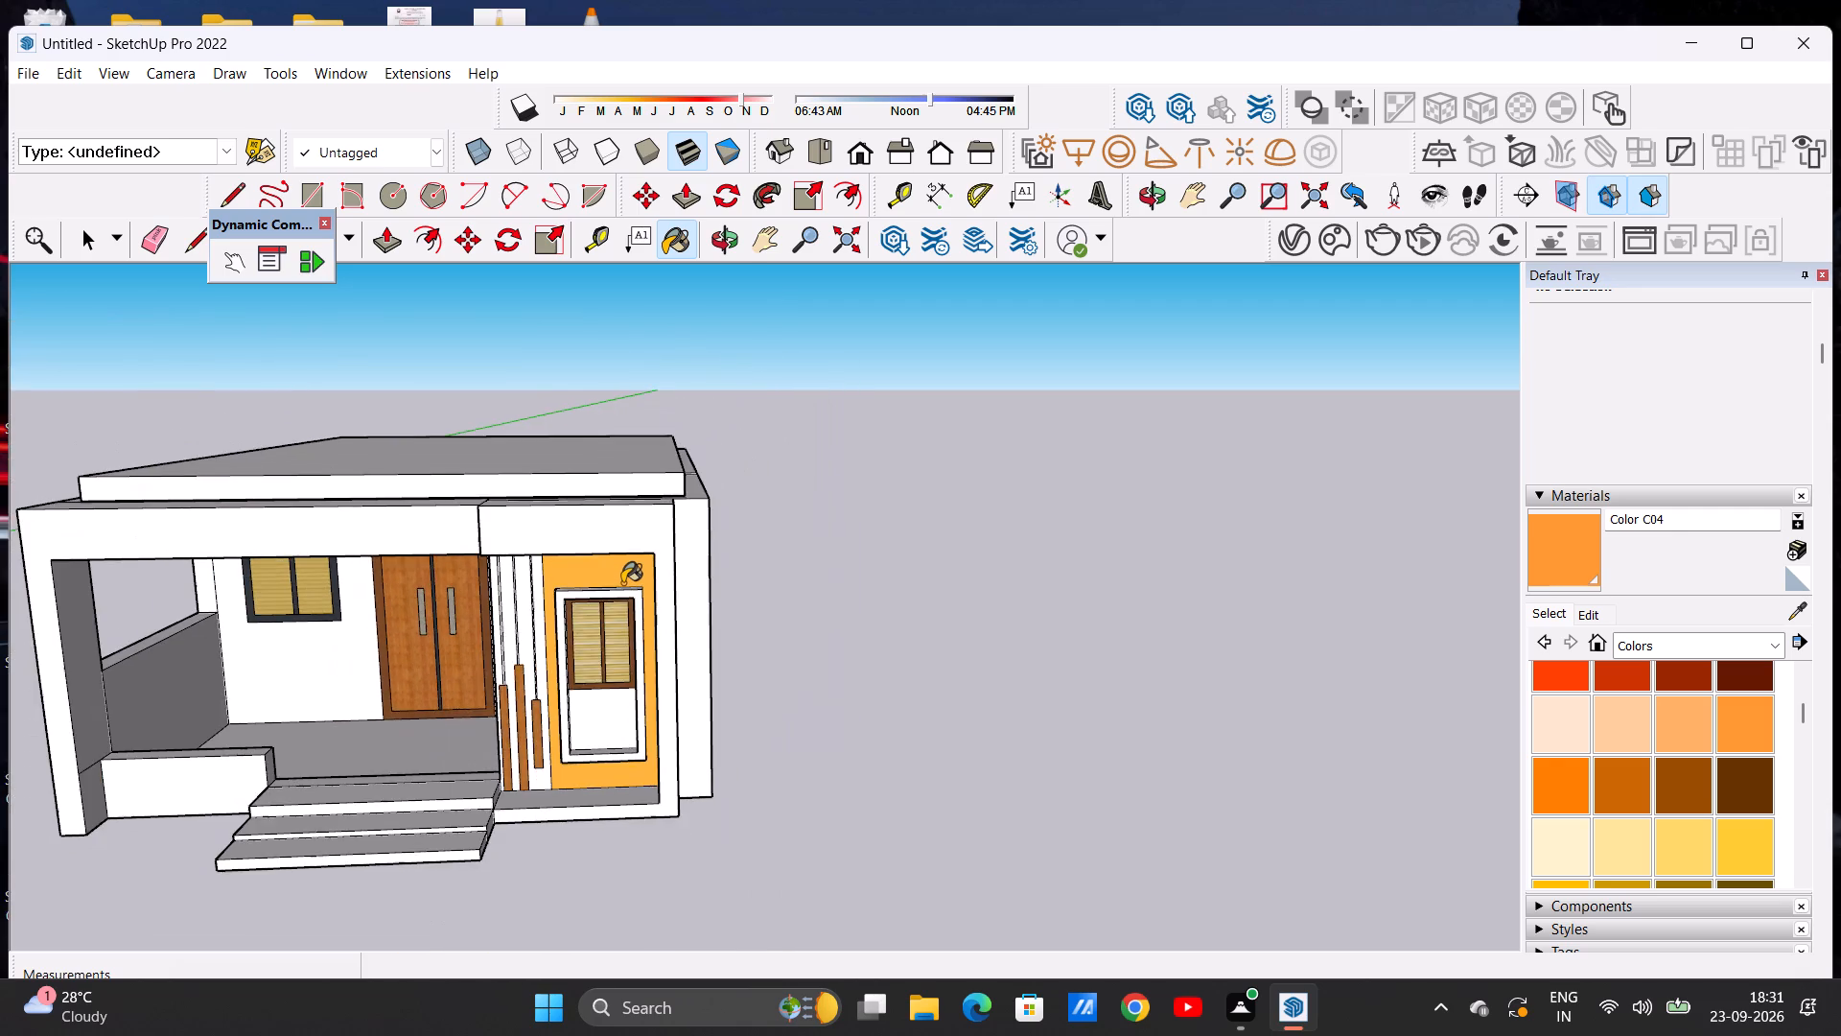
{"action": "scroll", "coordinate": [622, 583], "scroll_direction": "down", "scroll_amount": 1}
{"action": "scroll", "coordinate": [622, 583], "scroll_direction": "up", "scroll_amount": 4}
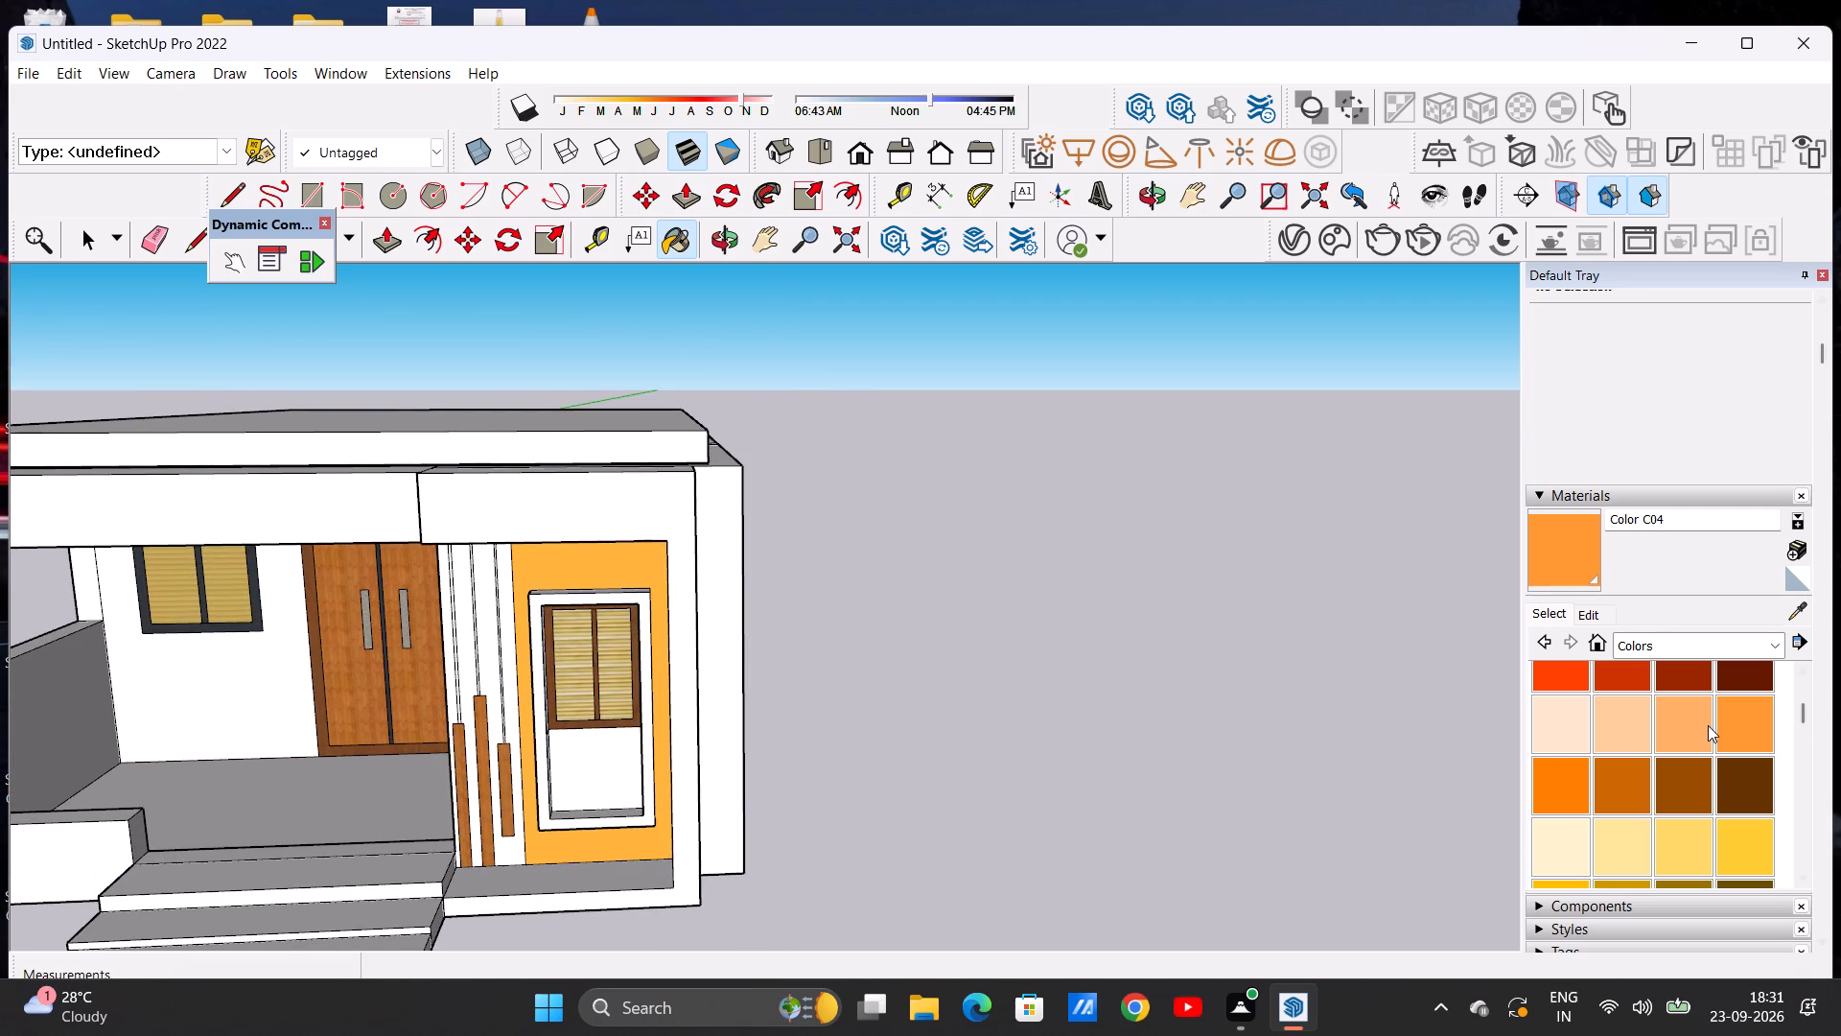
Repaint the wall face around the tall window with the light orange Color C03.
{"action": "left_click", "coordinate": [1691, 725]}
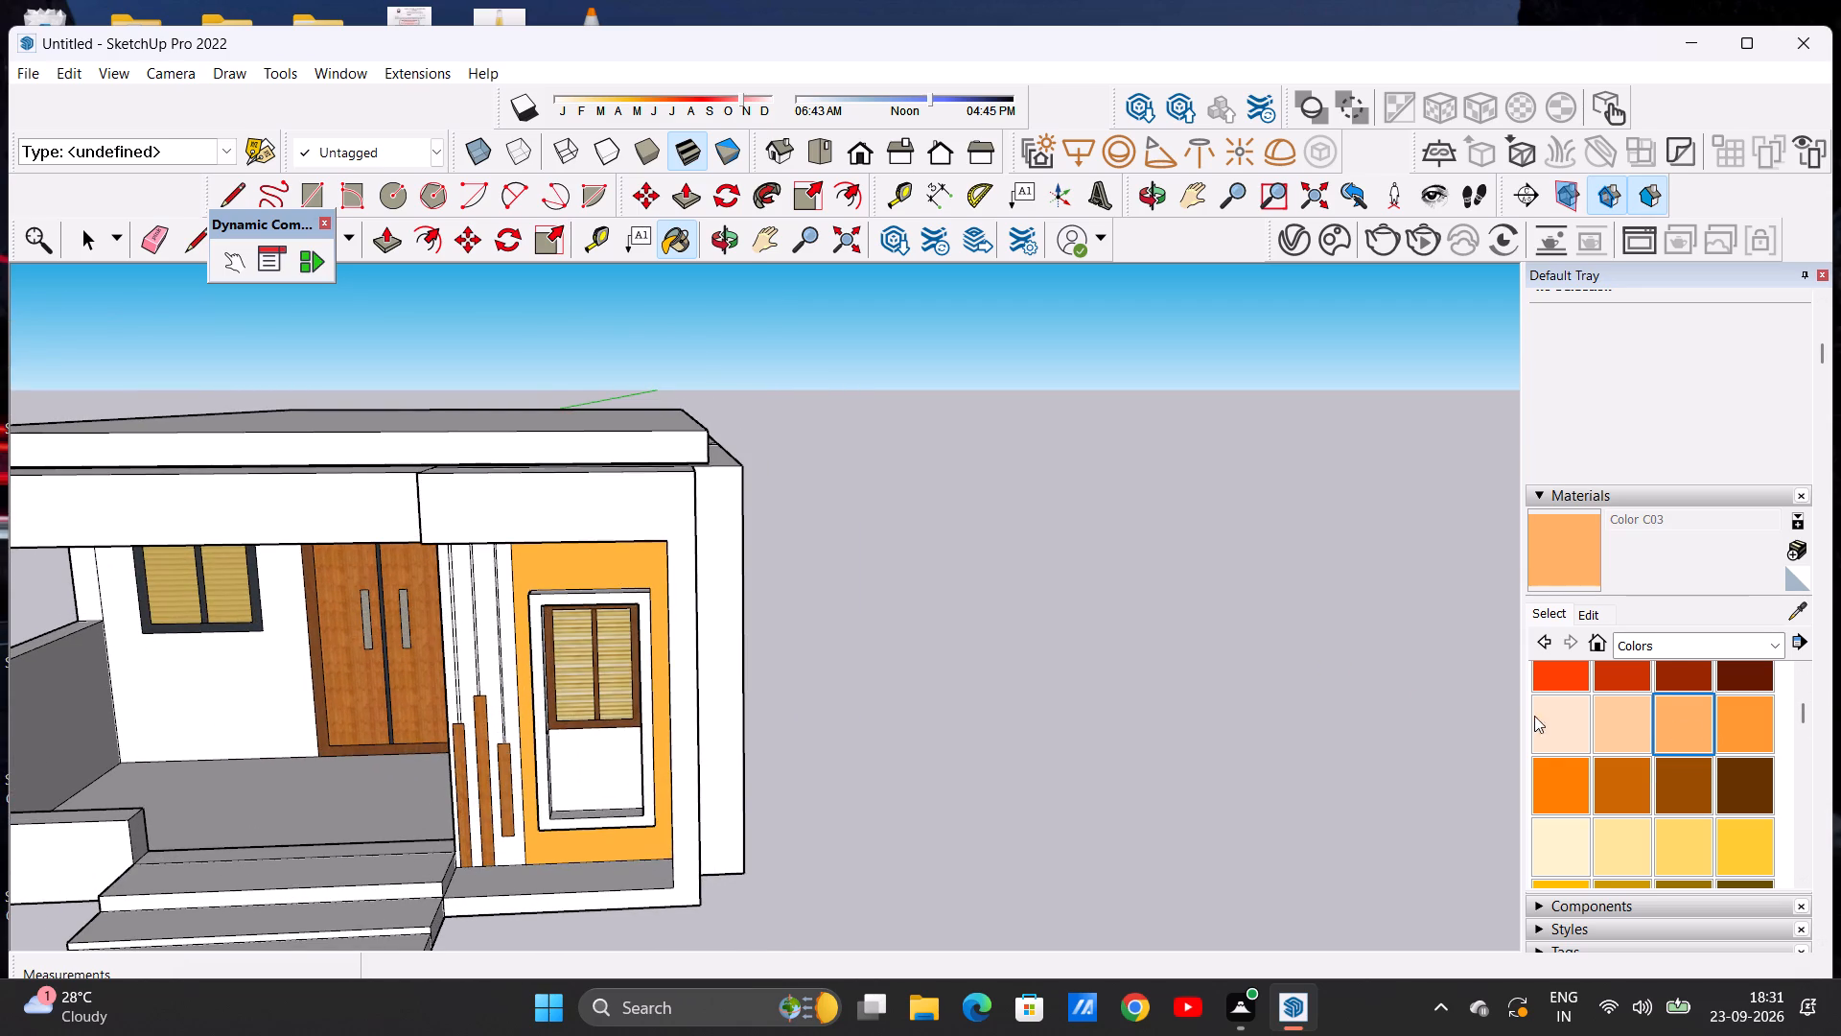
{"action": "left_click", "coordinate": [592, 583]}
{"action": "scroll", "coordinate": [592, 583], "scroll_direction": "down", "scroll_amount": 7}
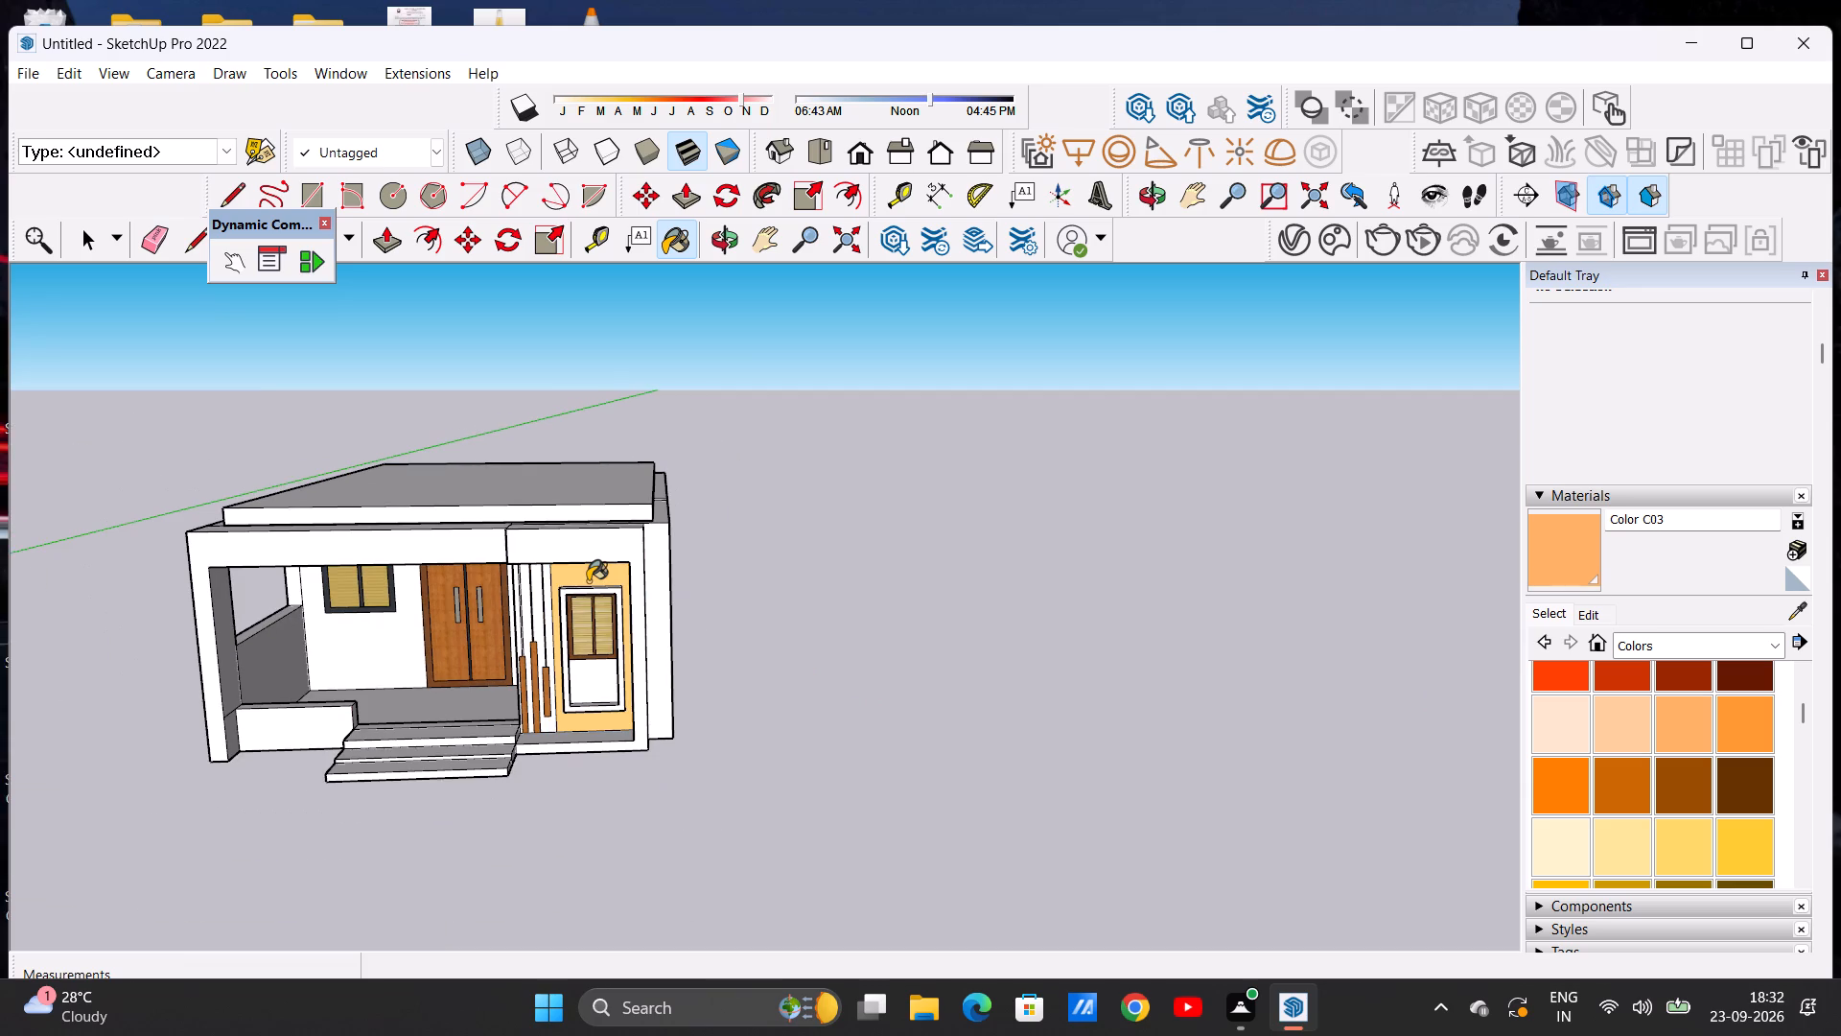
{"action": "scroll", "coordinate": [592, 584], "scroll_direction": "up", "scroll_amount": 3}
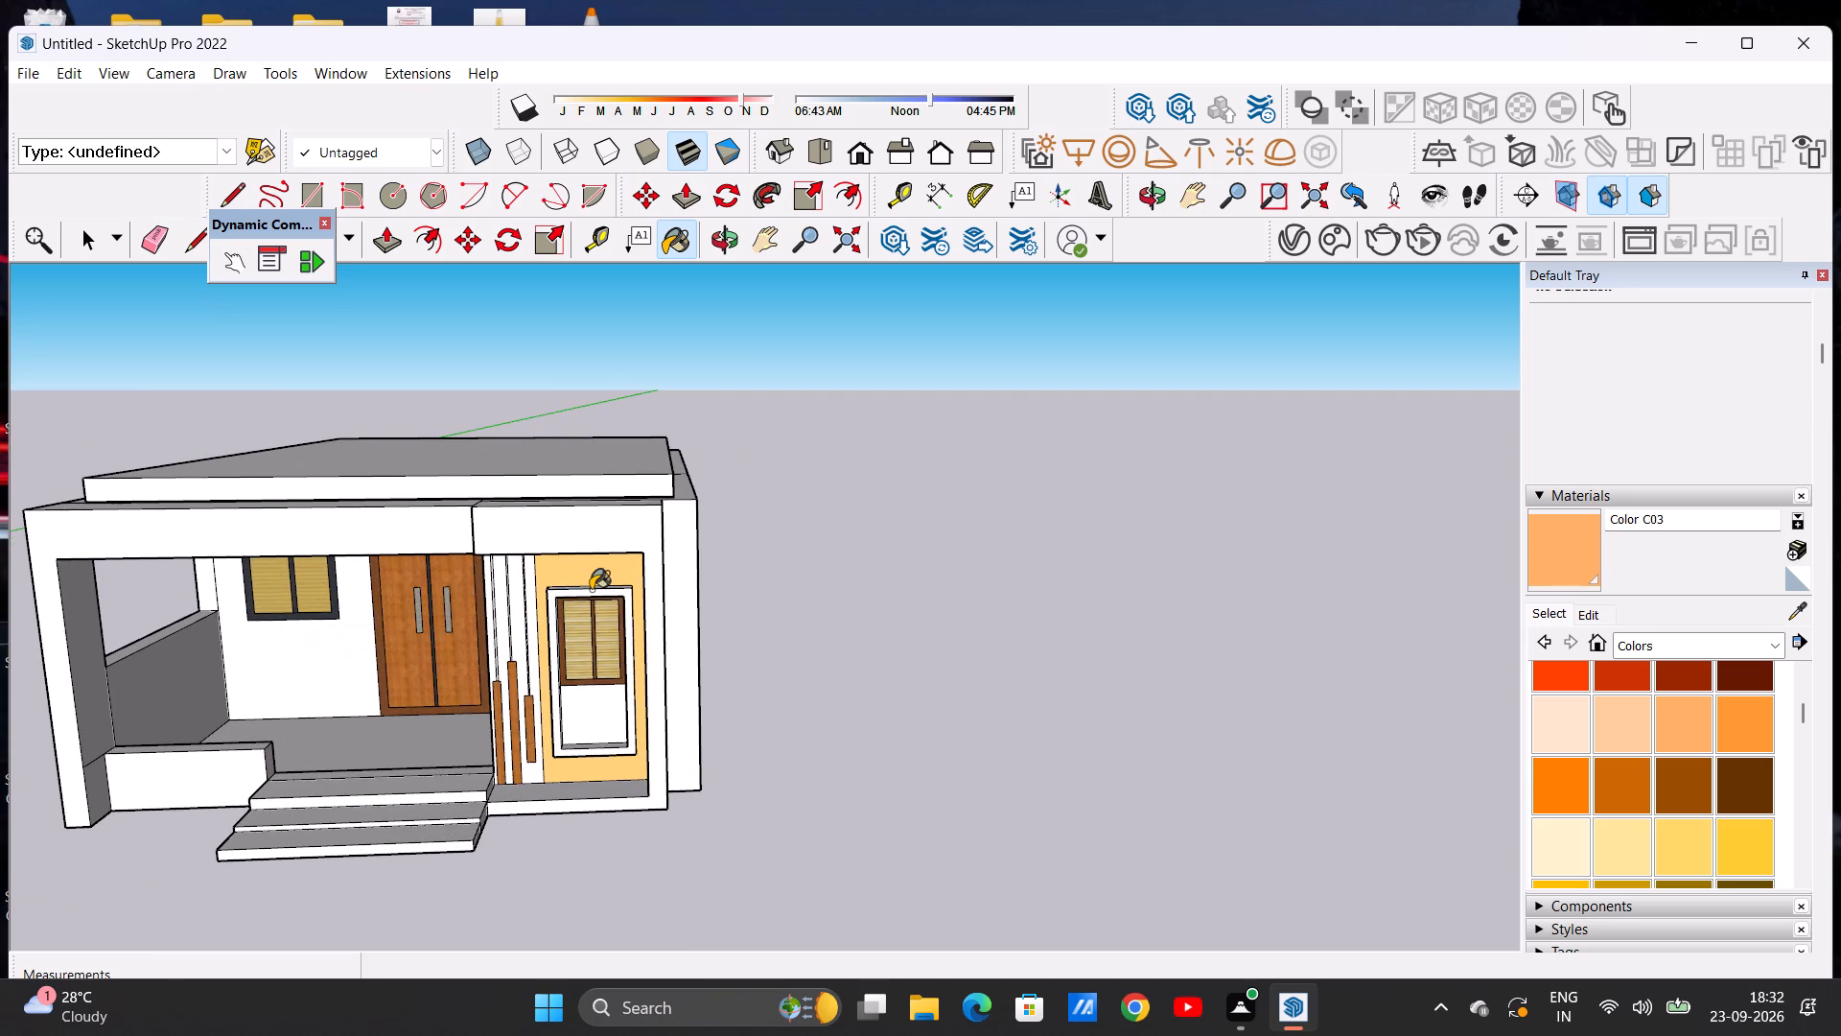
{"action": "scroll", "coordinate": [589, 583], "scroll_direction": "down", "scroll_amount": 2}
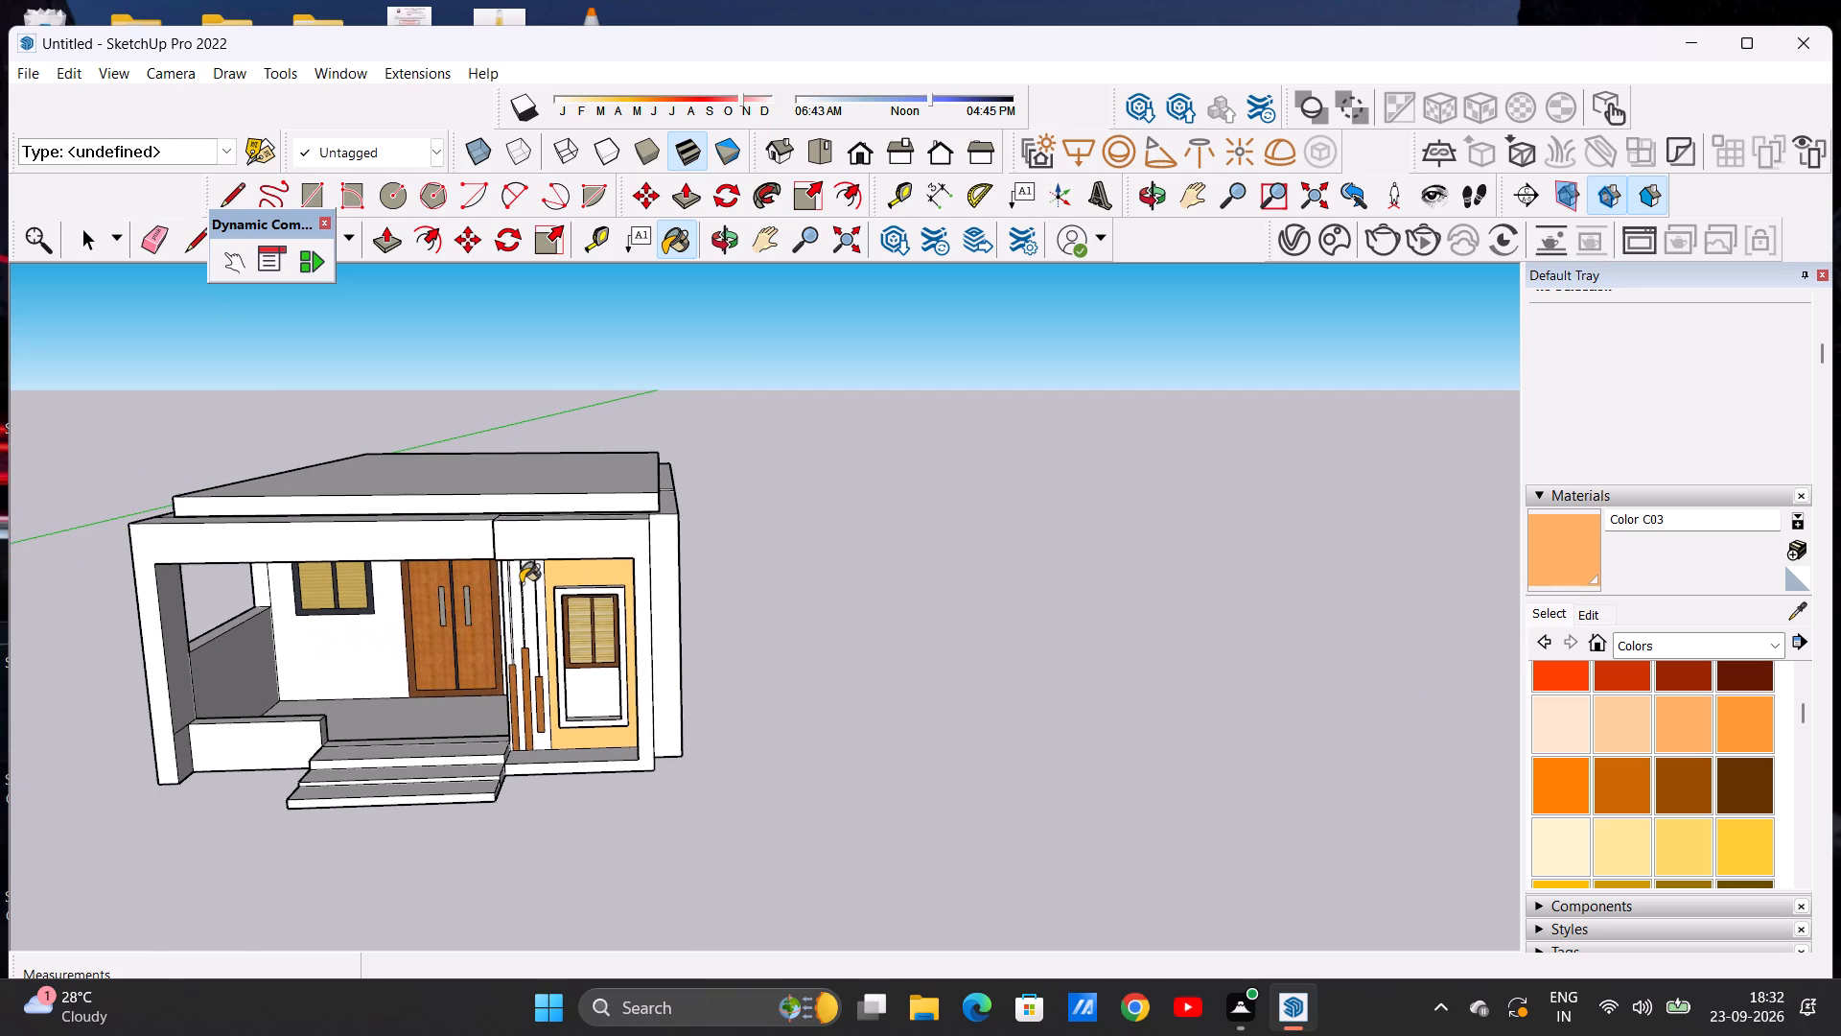
Paint the white wall strips between the vertical rods beside the door with Color C03.
{"action": "scroll", "coordinate": [521, 583], "scroll_direction": "up", "scroll_amount": 9}
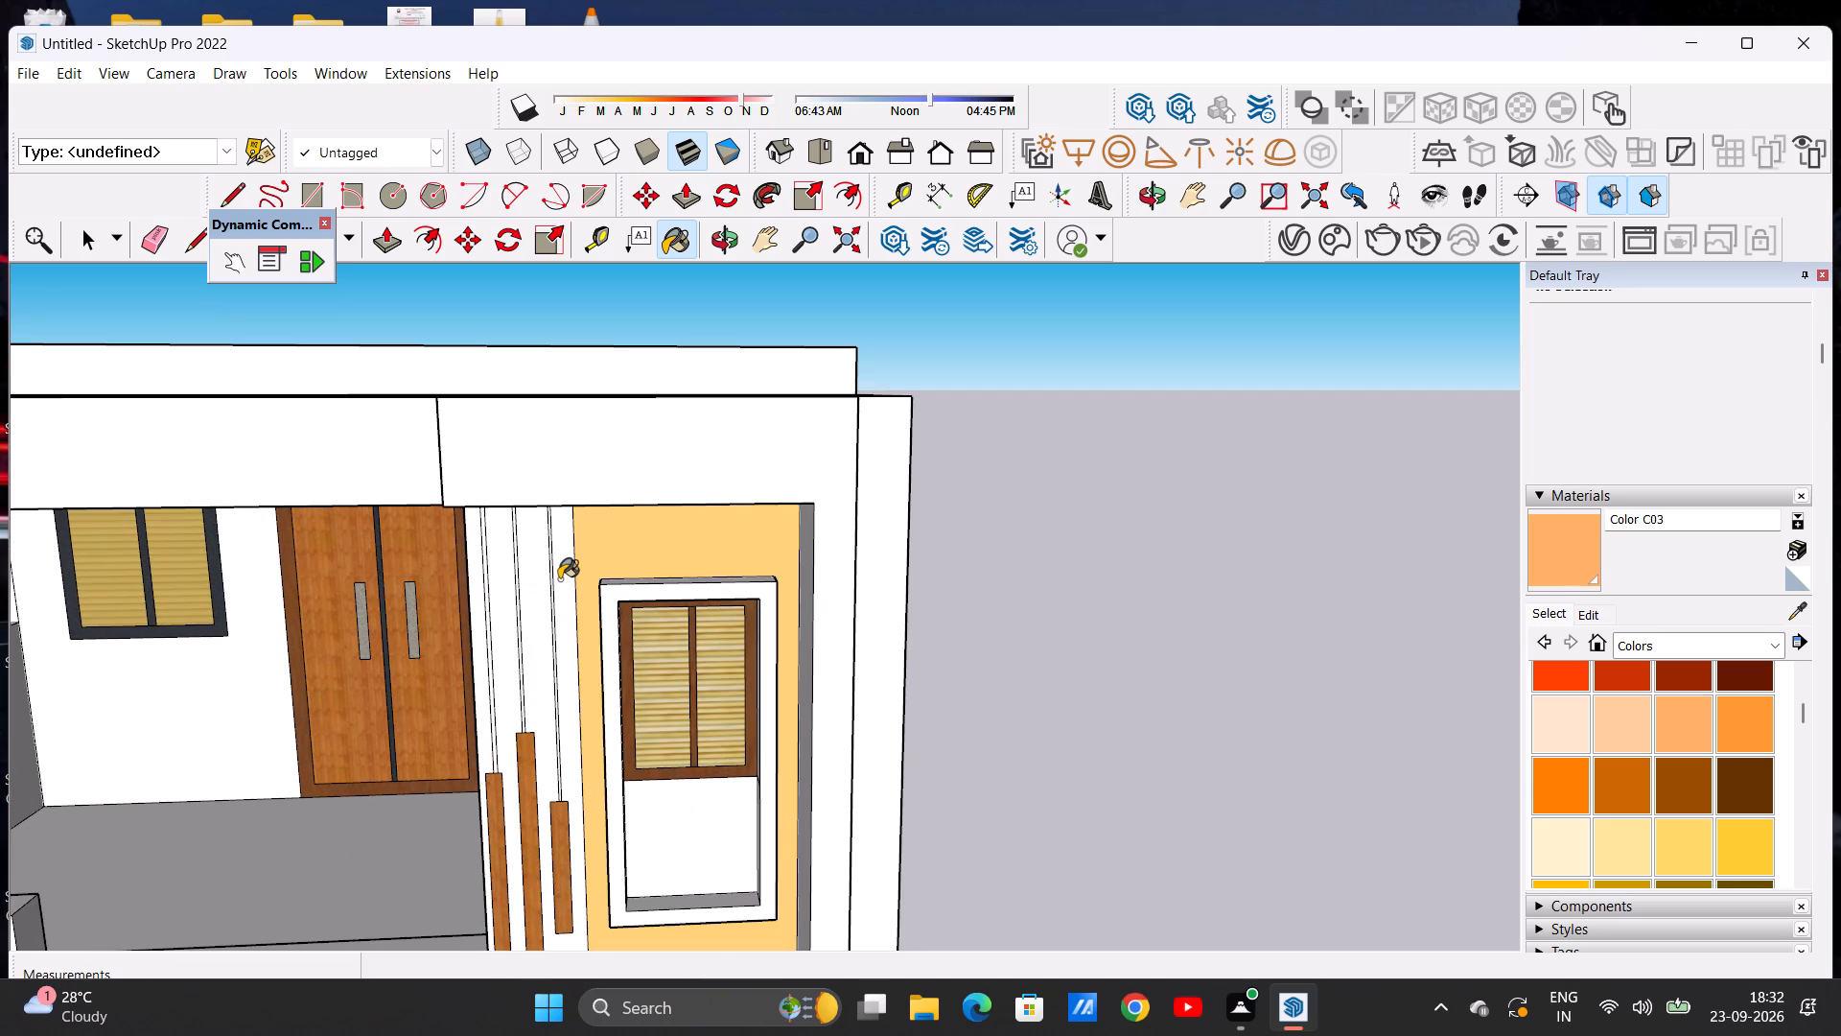
{"action": "left_click", "coordinate": [561, 579]}
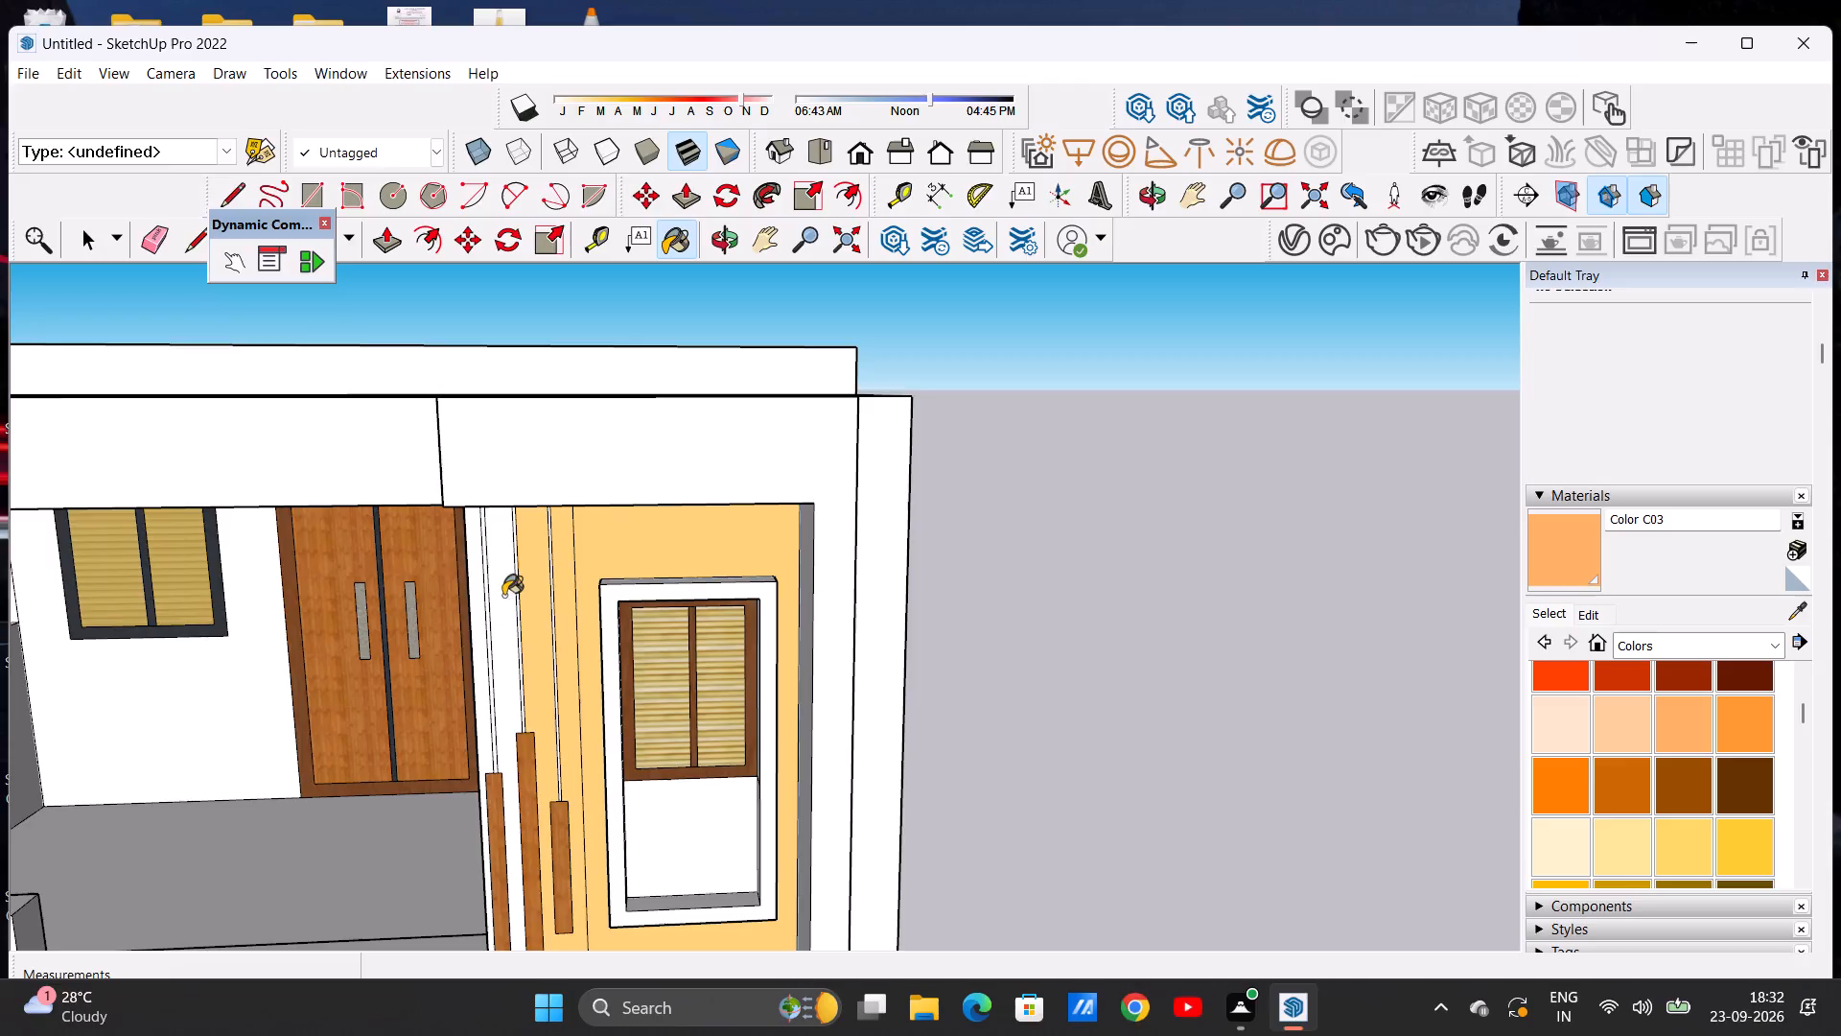
{"action": "left_click", "coordinate": [503, 596]}
{"action": "left_click", "coordinate": [474, 601]}
{"action": "scroll", "coordinate": [513, 601], "scroll_direction": "down", "scroll_amount": 8}
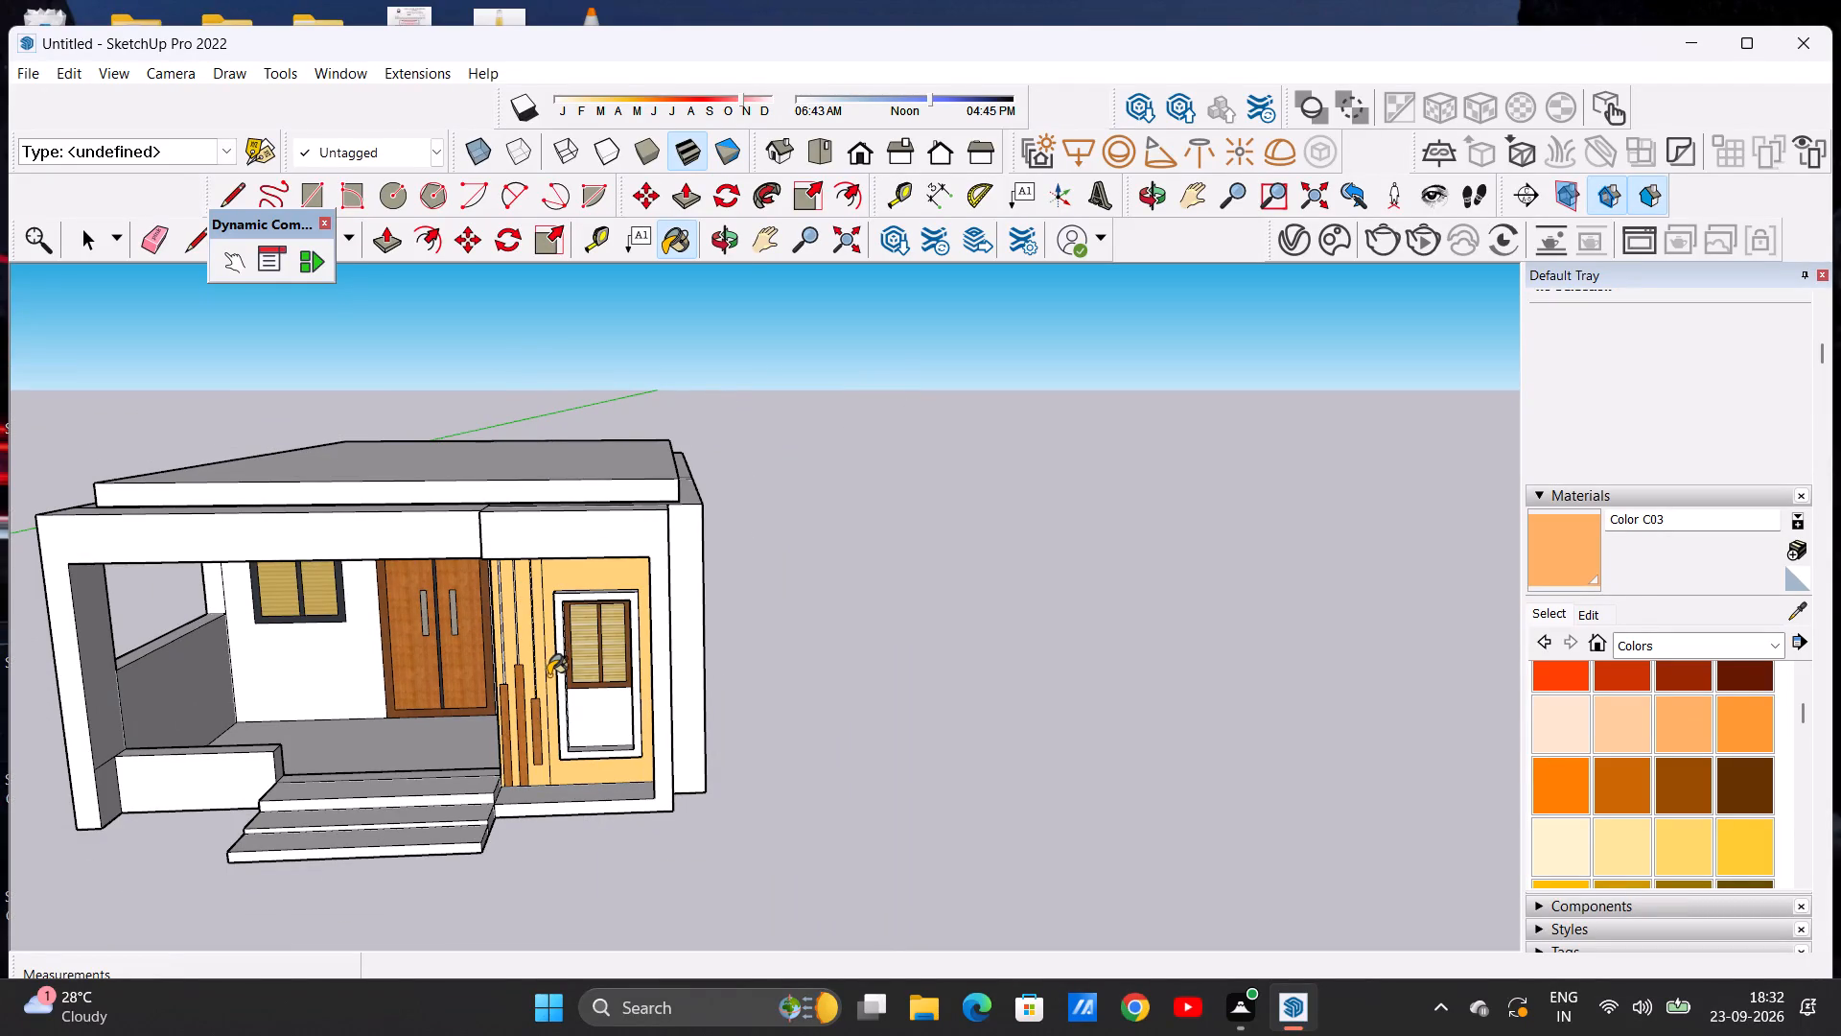
Examine the painted tall-window wall and the whole front facade from several angles and distances.
{"action": "middle_click_drag", "start_coordinate": [536, 685], "coordinate": [493, 667]}
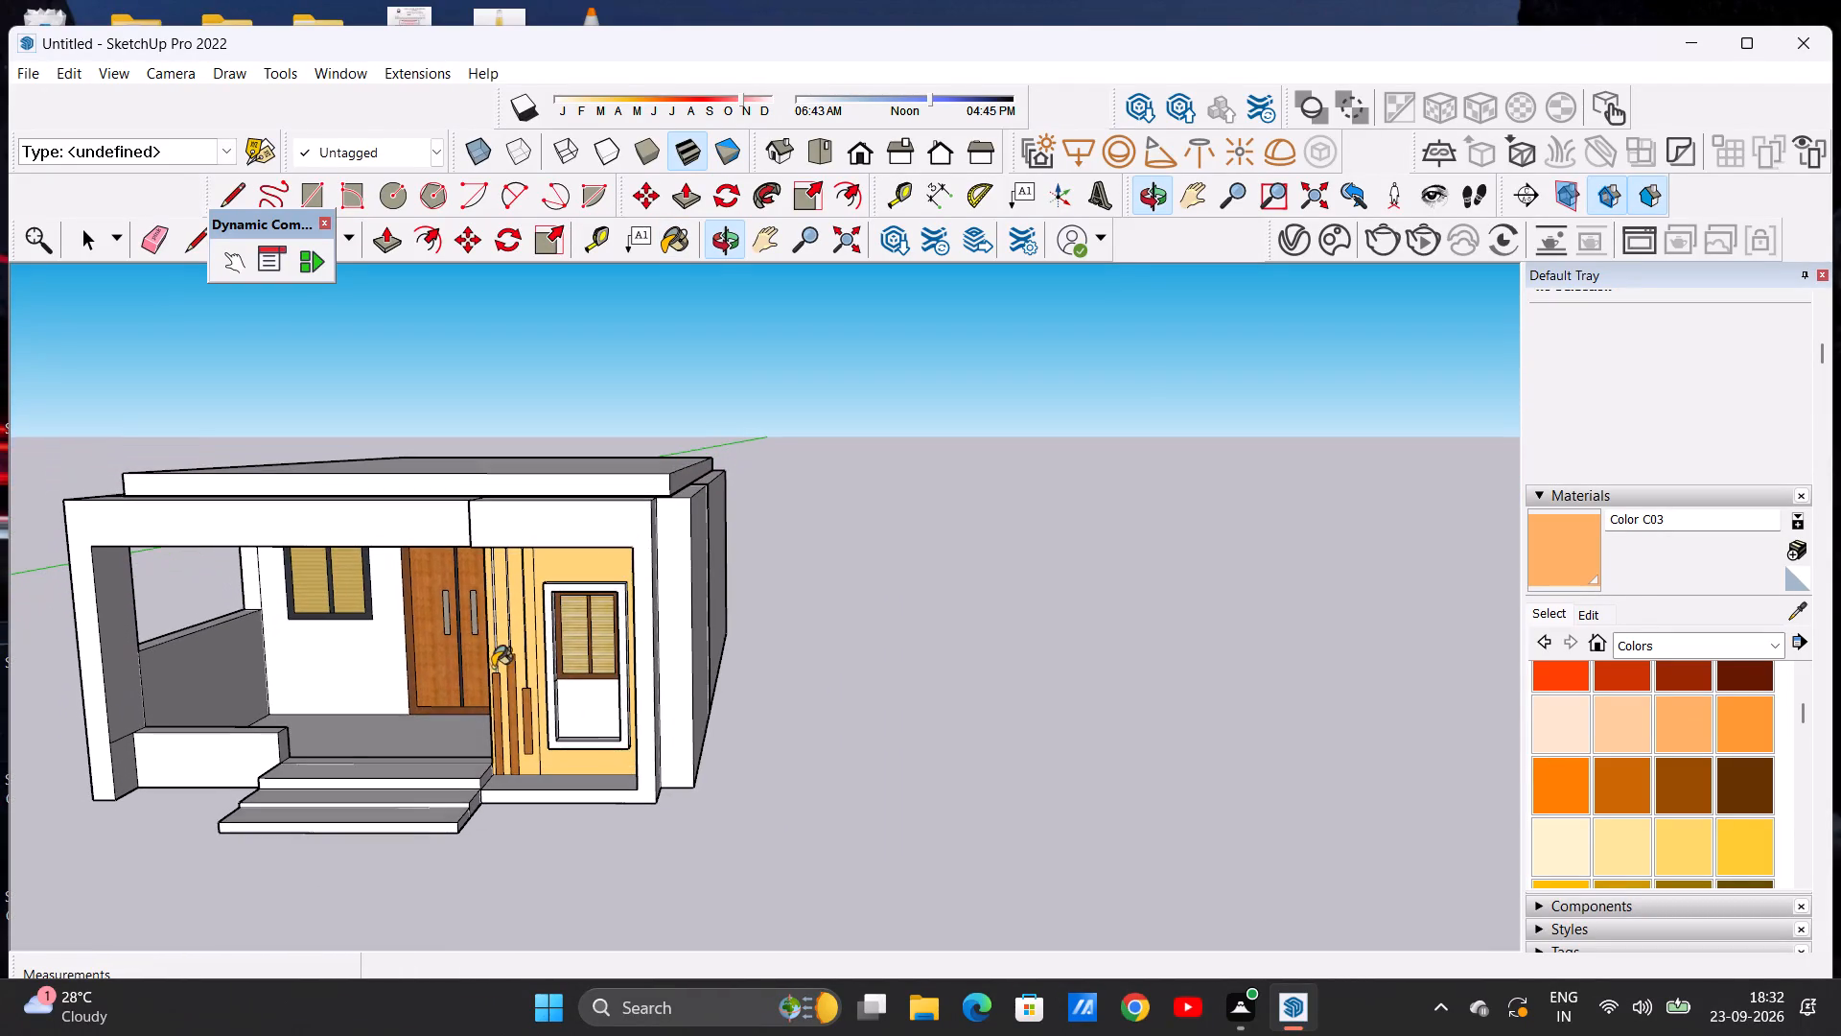
{"action": "scroll", "coordinate": [523, 600], "scroll_direction": "up", "scroll_amount": 10}
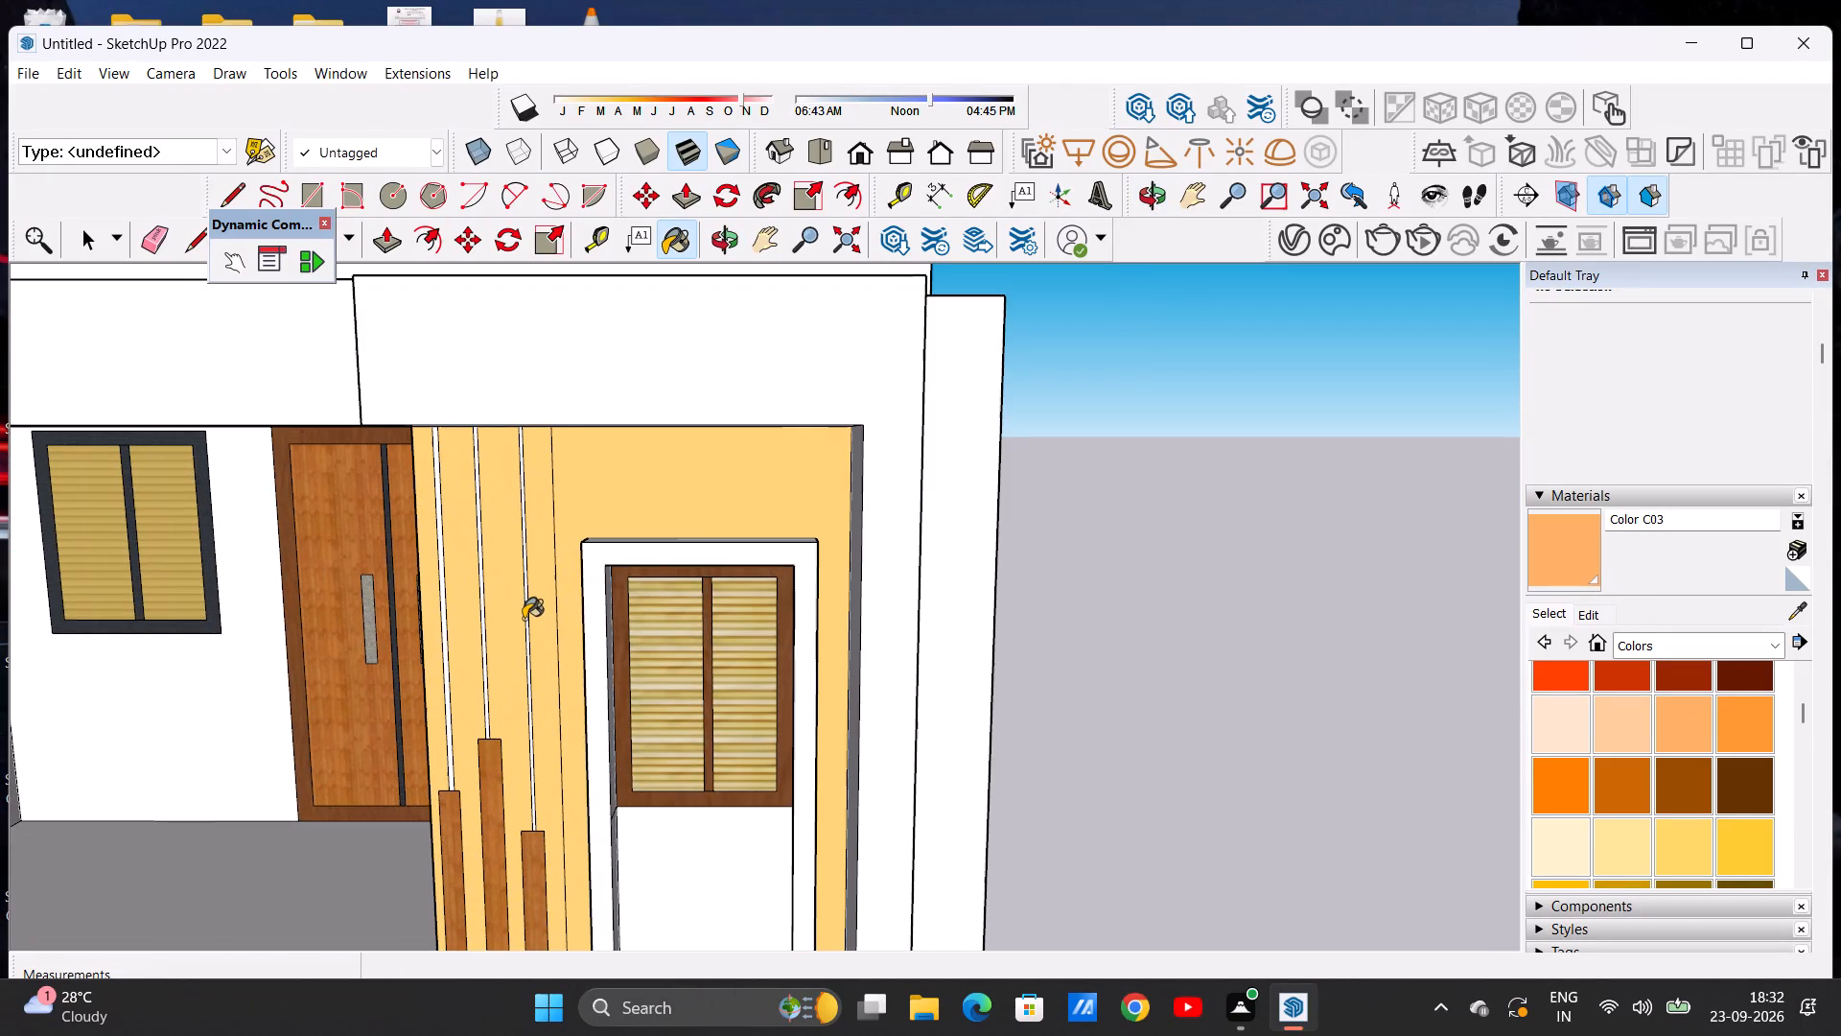
{"action": "scroll", "coordinate": [524, 619], "scroll_direction": "down", "scroll_amount": 10}
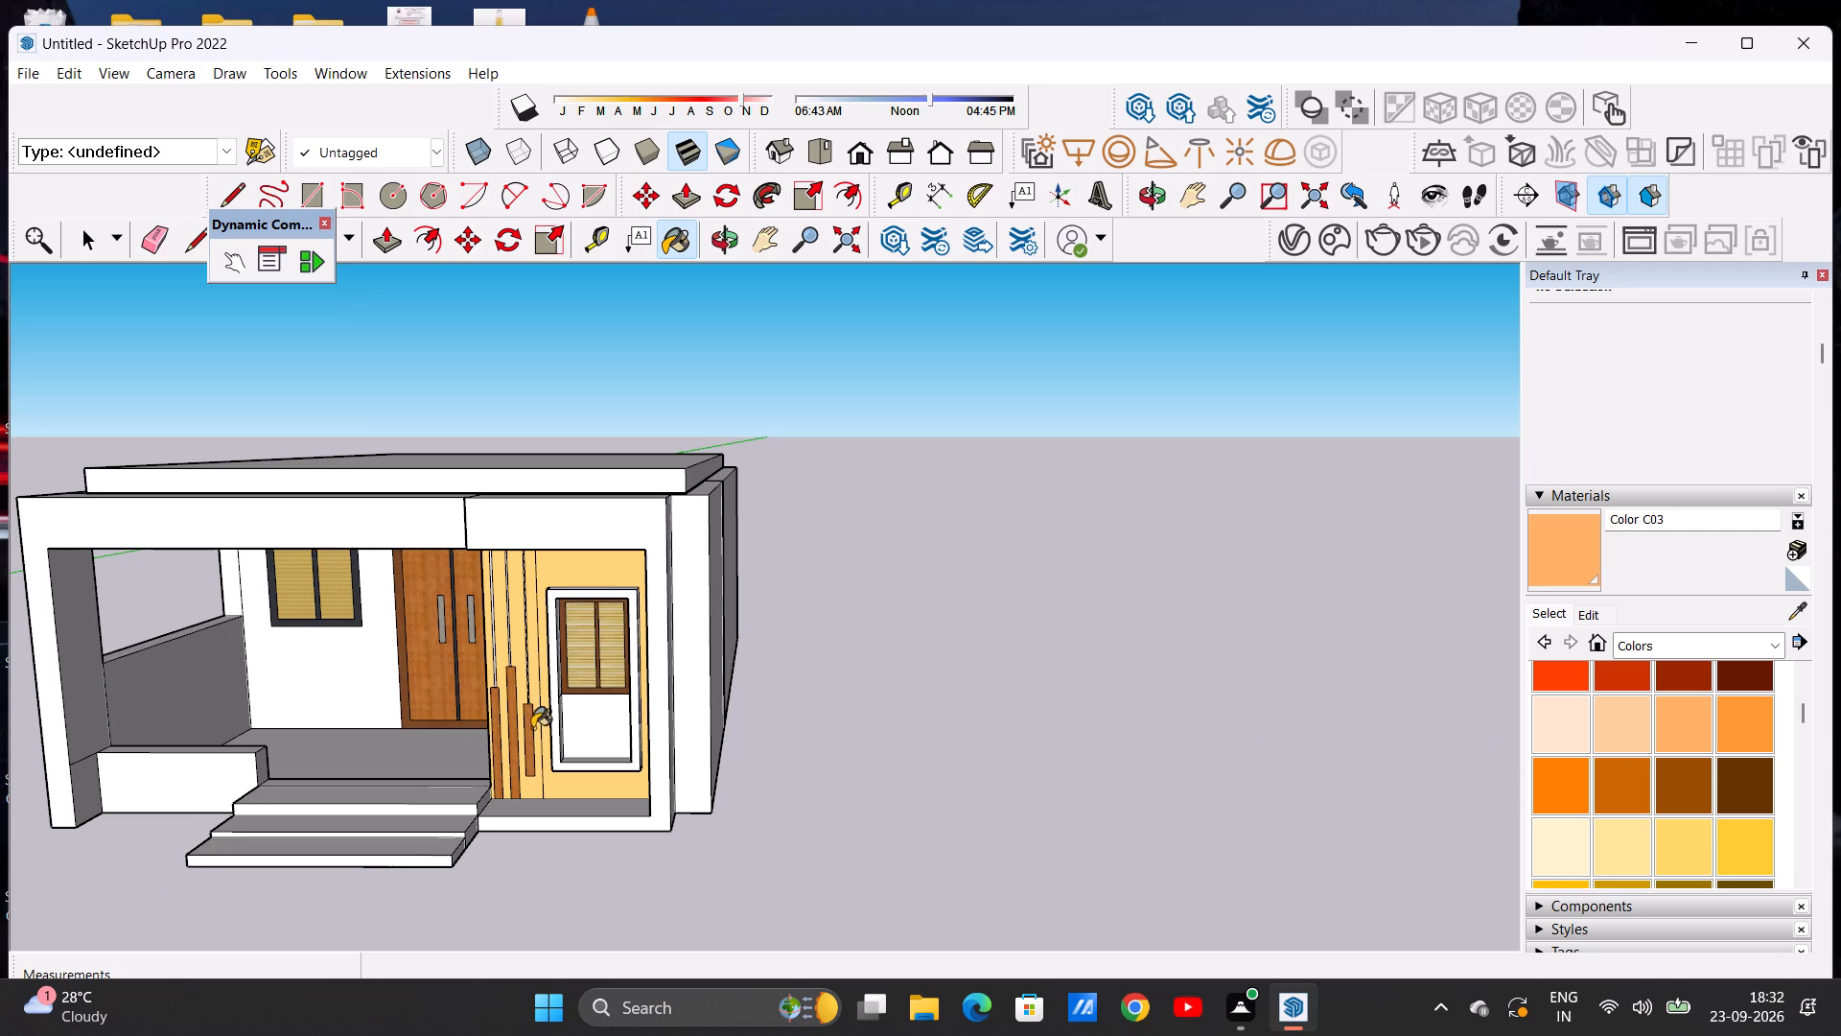
{"action": "scroll", "coordinate": [840, 641], "scroll_direction": "down", "scroll_amount": 2}
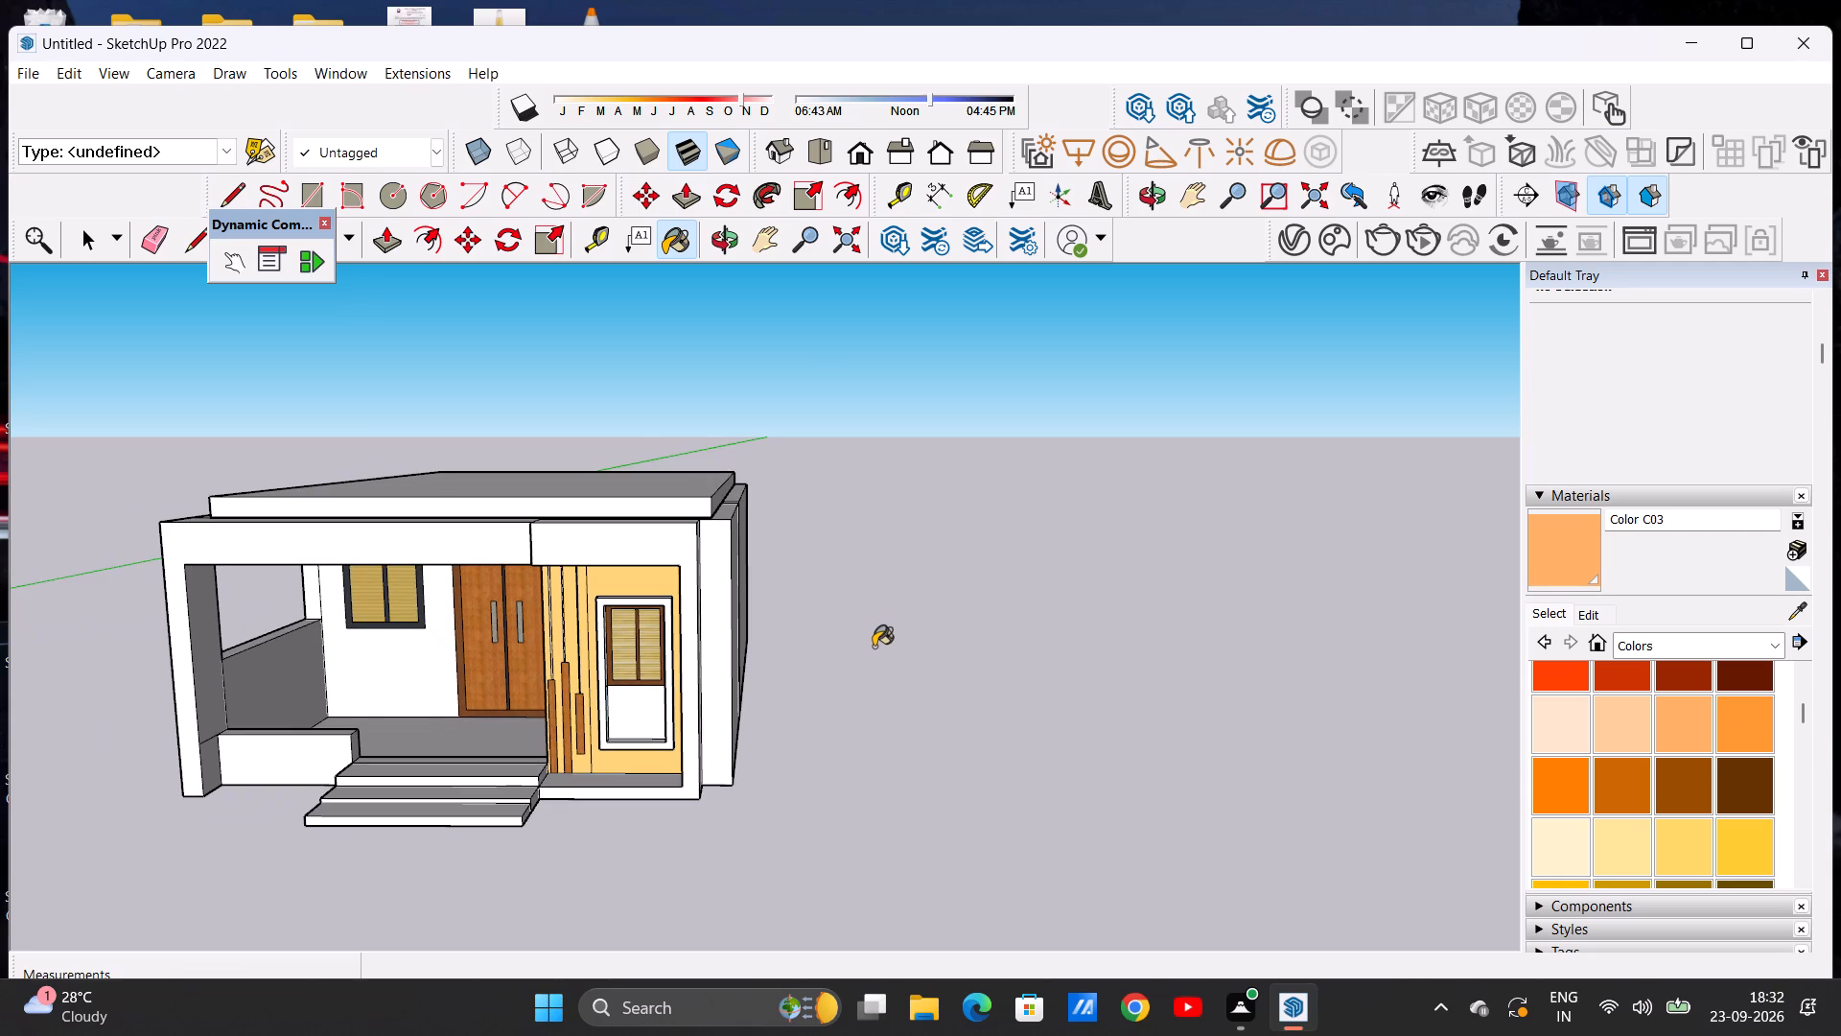
{"action": "key", "text": "space"}
{"action": "scroll", "coordinate": [720, 632], "scroll_direction": "down", "scroll_amount": 2}
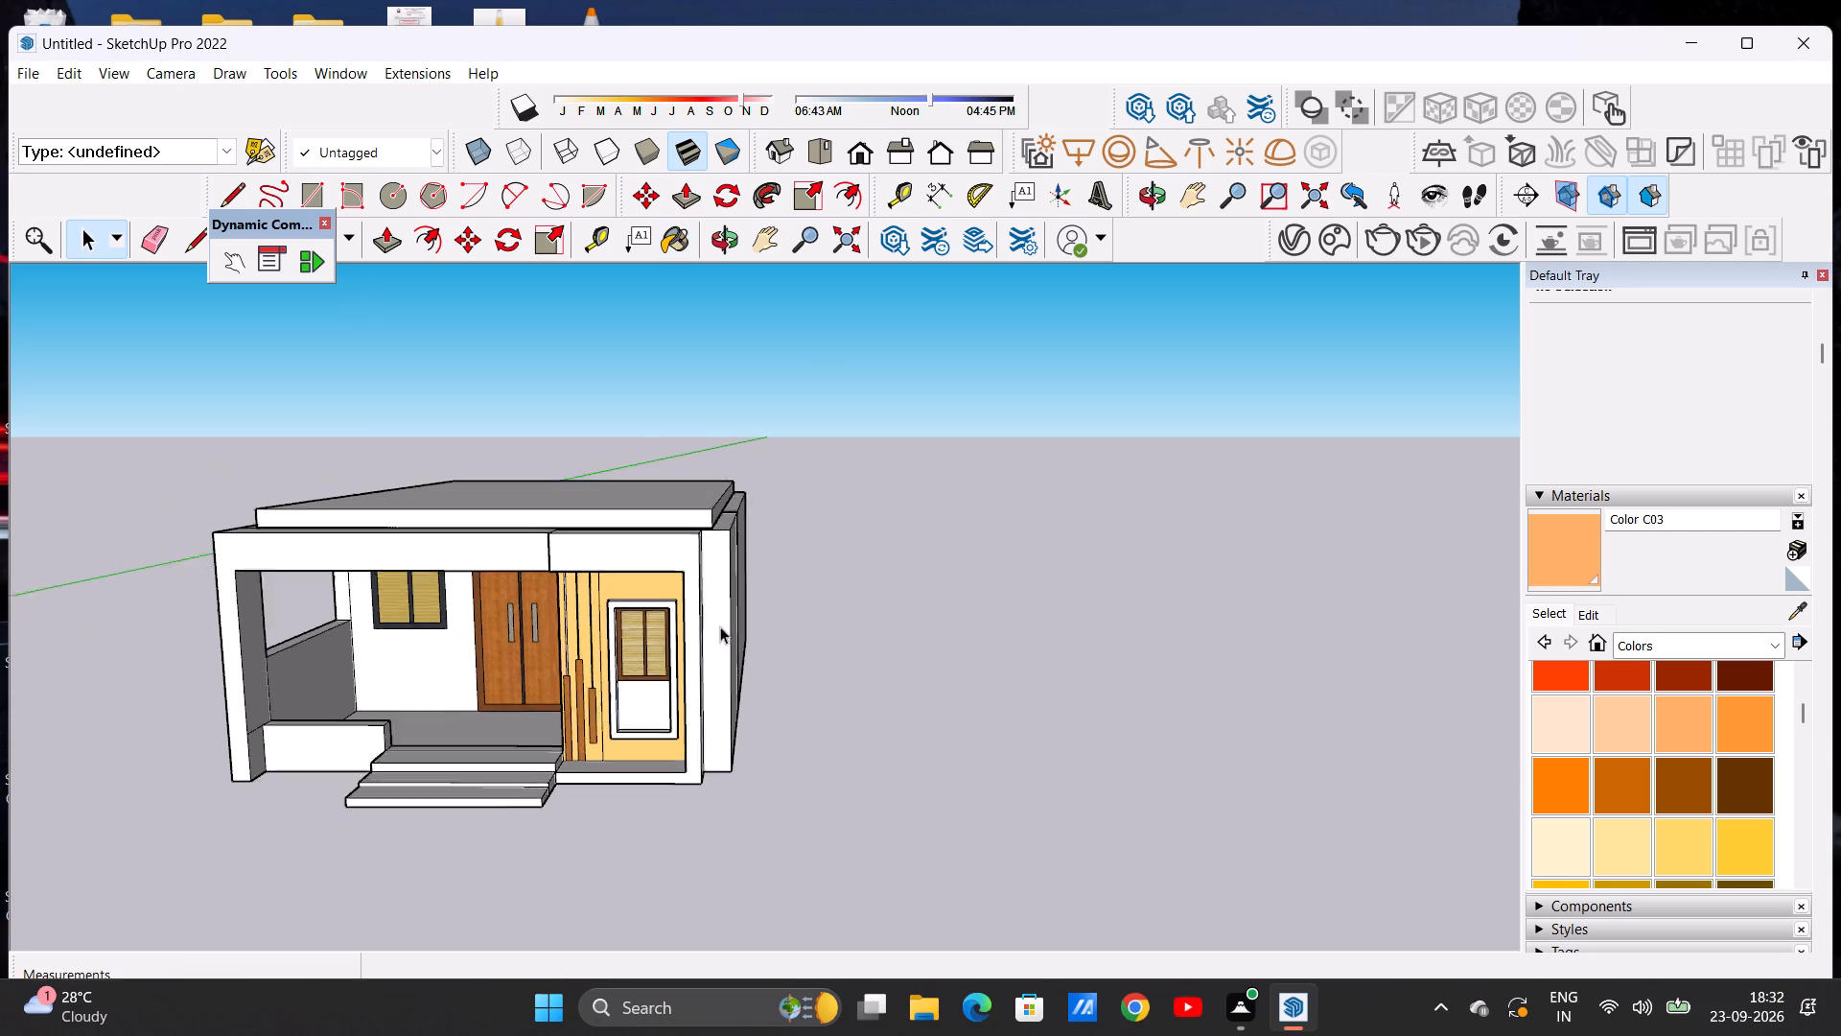
{"action": "scroll", "coordinate": [720, 626], "scroll_direction": "down", "scroll_amount": 4}
{"action": "middle_click_drag", "start_coordinate": [514, 707], "coordinate": [571, 682]}
{"action": "scroll", "coordinate": [615, 646], "scroll_direction": "up", "scroll_amount": 5}
{"action": "scroll", "coordinate": [607, 710], "scroll_direction": "down", "scroll_amount": 3}
{"action": "middle_click_drag", "start_coordinate": [614, 687], "coordinate": [598, 647]}
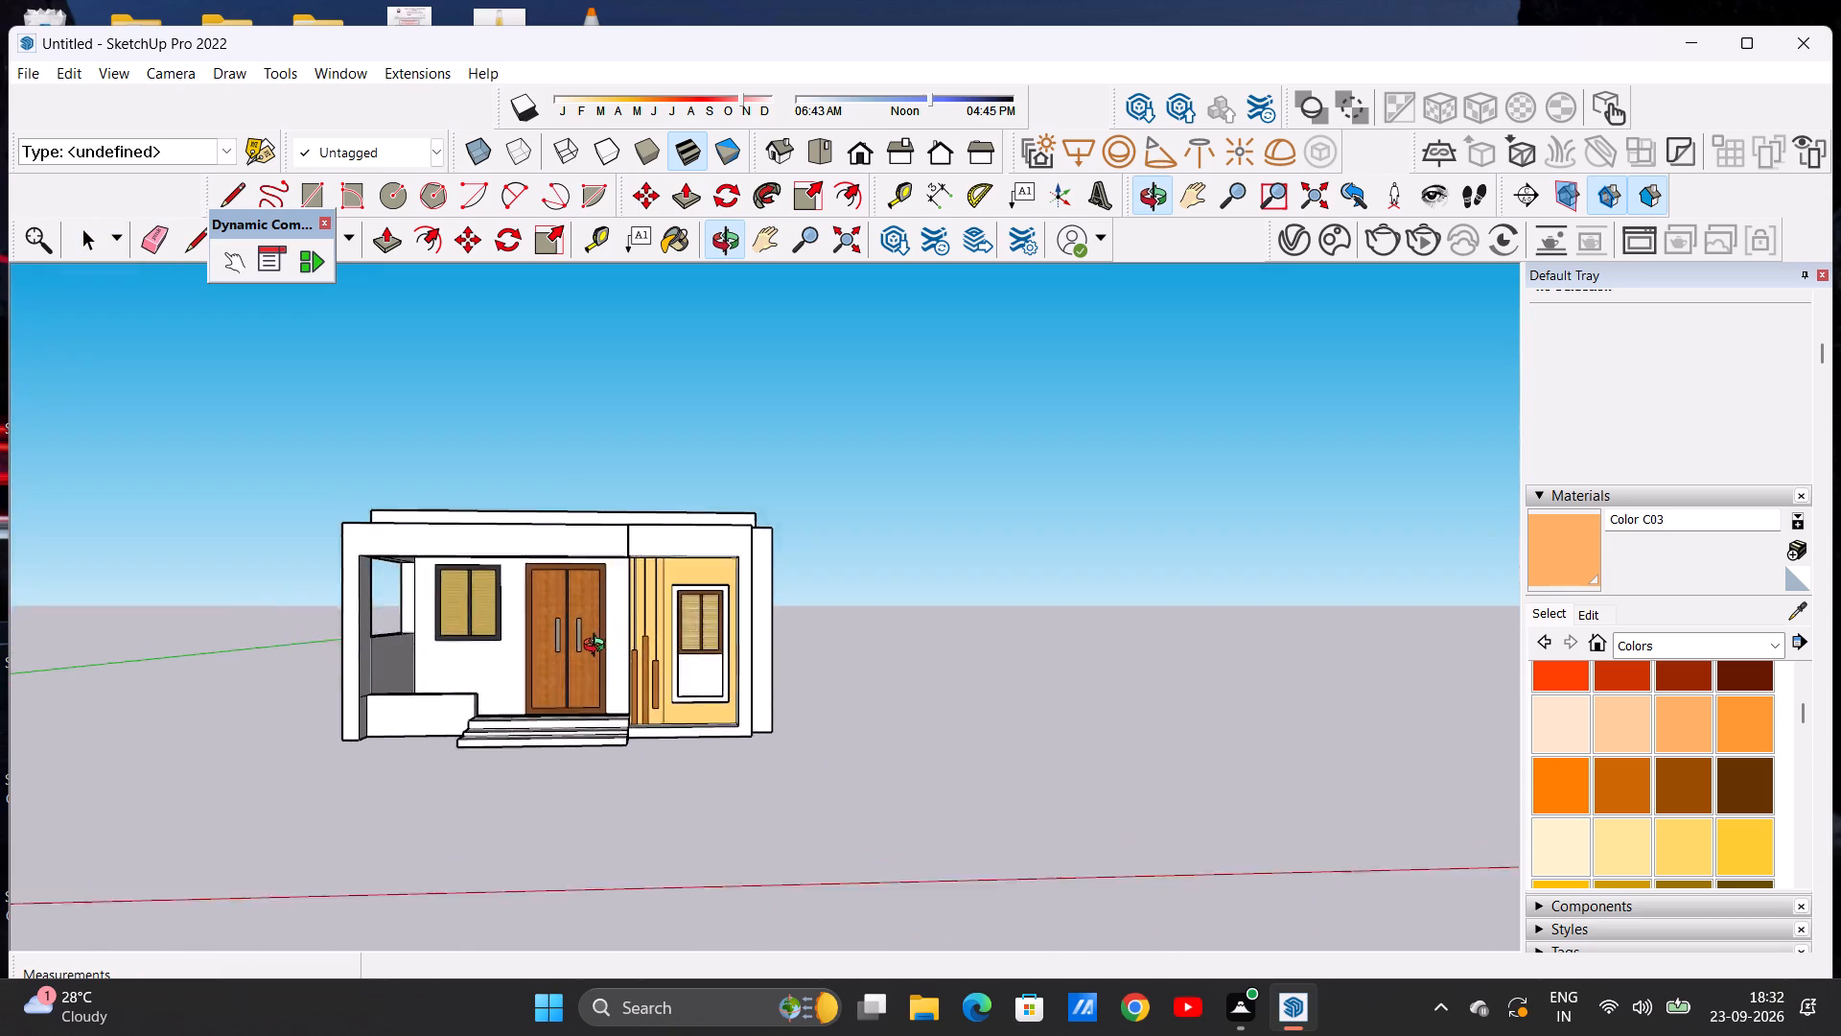
{"action": "middle_click_drag", "start_coordinate": [598, 647], "coordinate": [597, 729]}
Push the front face of the long porch beam back about 5" from the projecting frame above the tall window.
{"action": "scroll", "coordinate": [609, 565], "scroll_direction": "up", "scroll_amount": 5}
{"action": "middle_click_drag", "start_coordinate": [593, 582], "coordinate": [602, 728]}
{"action": "scroll", "coordinate": [602, 728], "scroll_direction": "up", "scroll_amount": 1}
{"action": "scroll", "coordinate": [637, 605], "scroll_direction": "up", "scroll_amount": 4}
{"action": "middle_click_drag", "start_coordinate": [638, 620], "coordinate": [640, 693]}
{"action": "scroll", "coordinate": [738, 645], "scroll_direction": "up", "scroll_amount": 4}
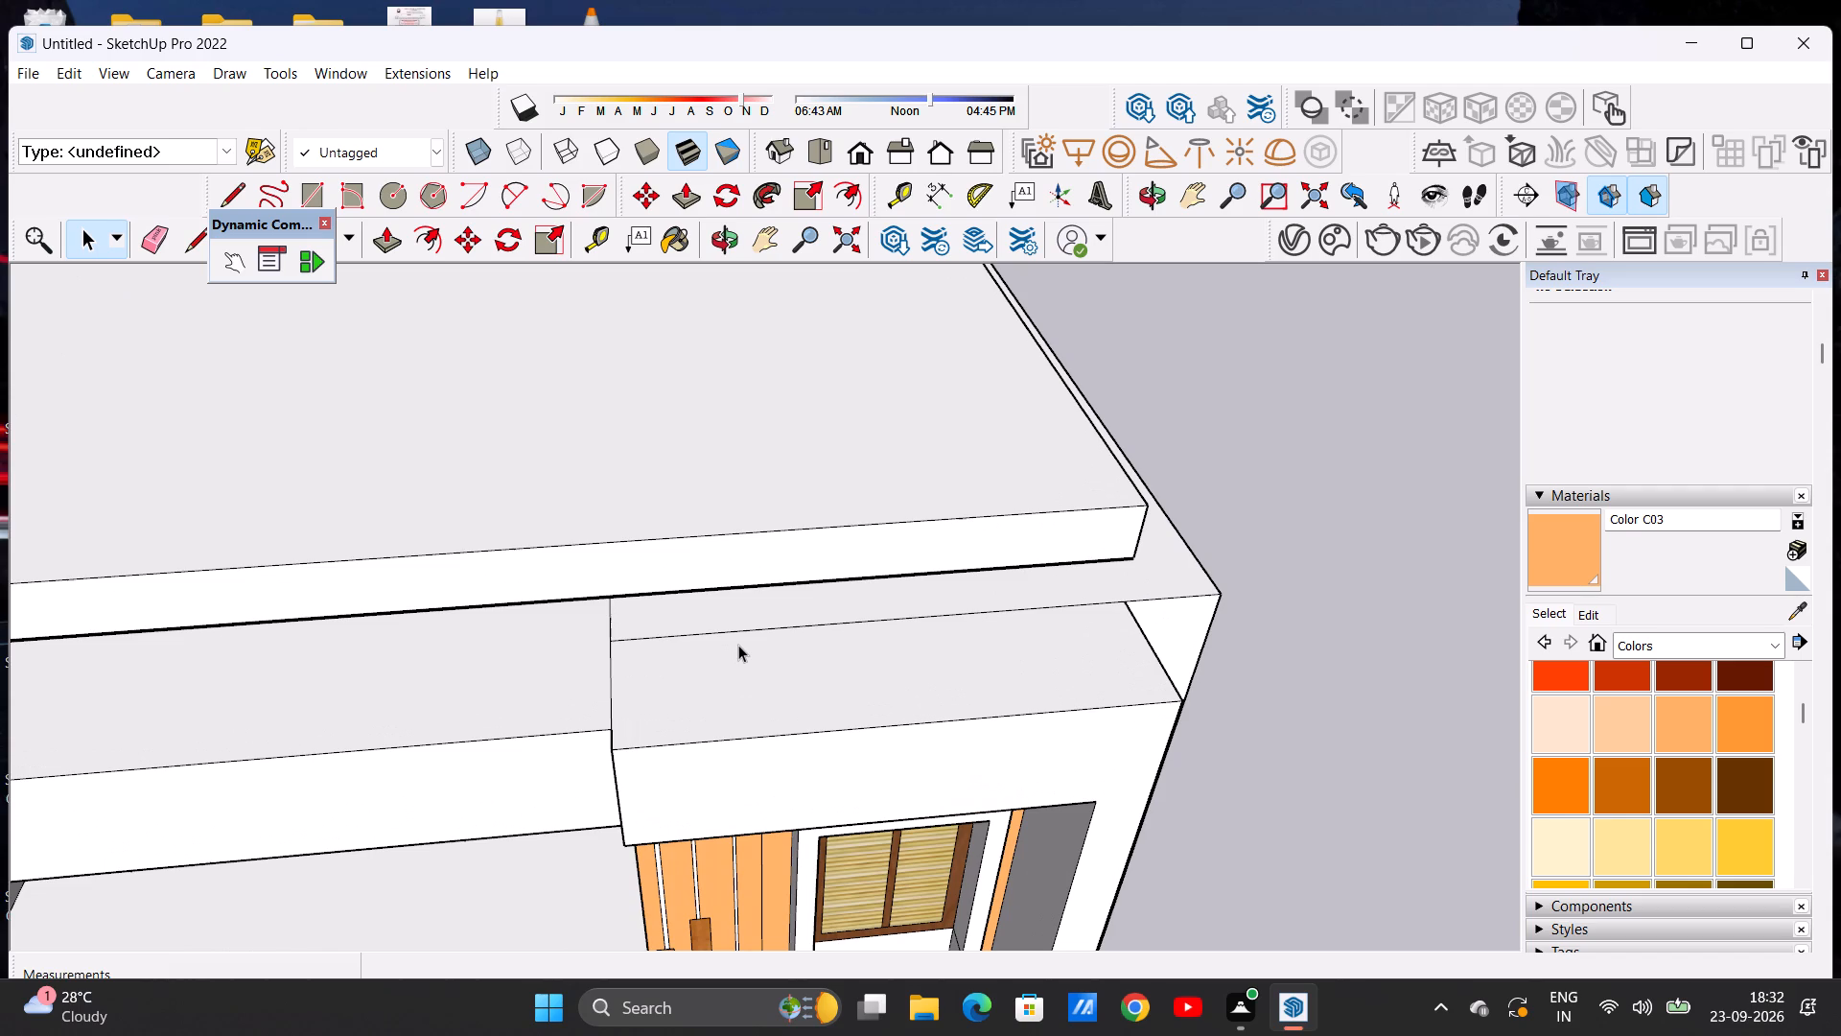
{"action": "scroll", "coordinate": [738, 652], "scroll_direction": "down", "scroll_amount": 2}
{"action": "middle_click_drag", "start_coordinate": [722, 679], "coordinate": [918, 661]}
{"action": "scroll", "coordinate": [920, 665], "scroll_direction": "up", "scroll_amount": 1}
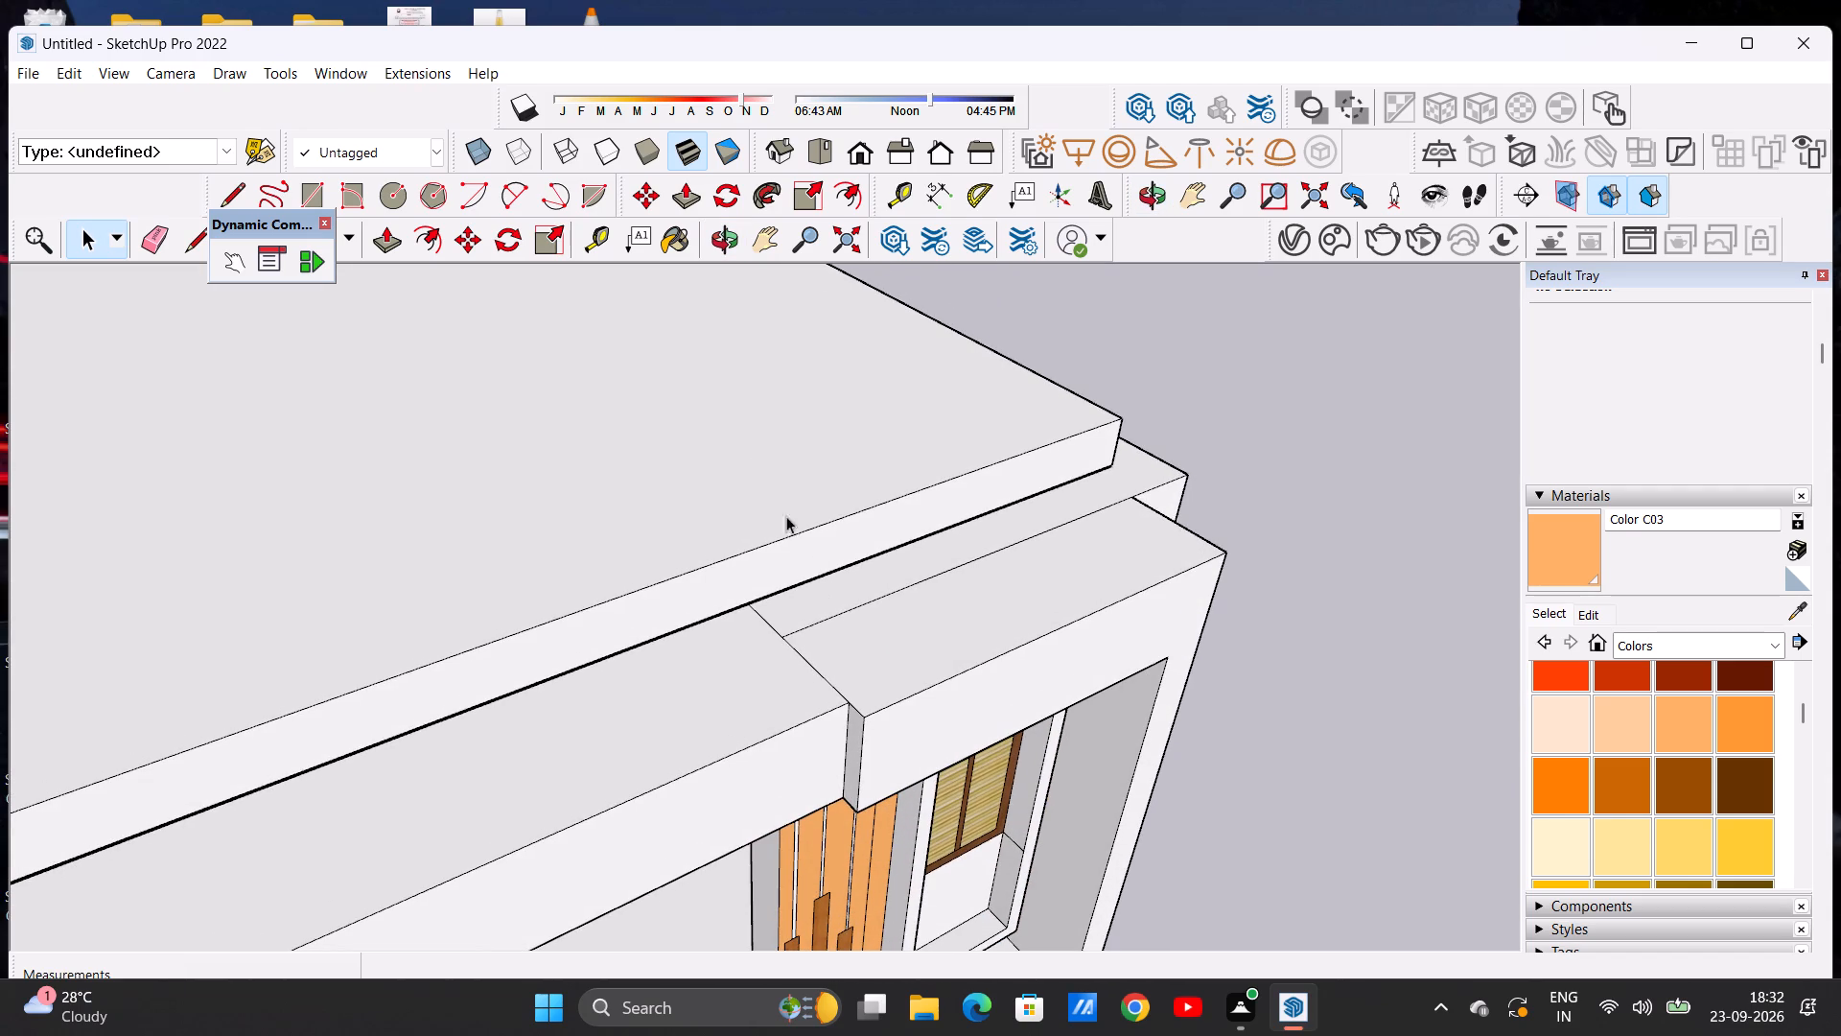
{"action": "left_click", "coordinate": [391, 254]}
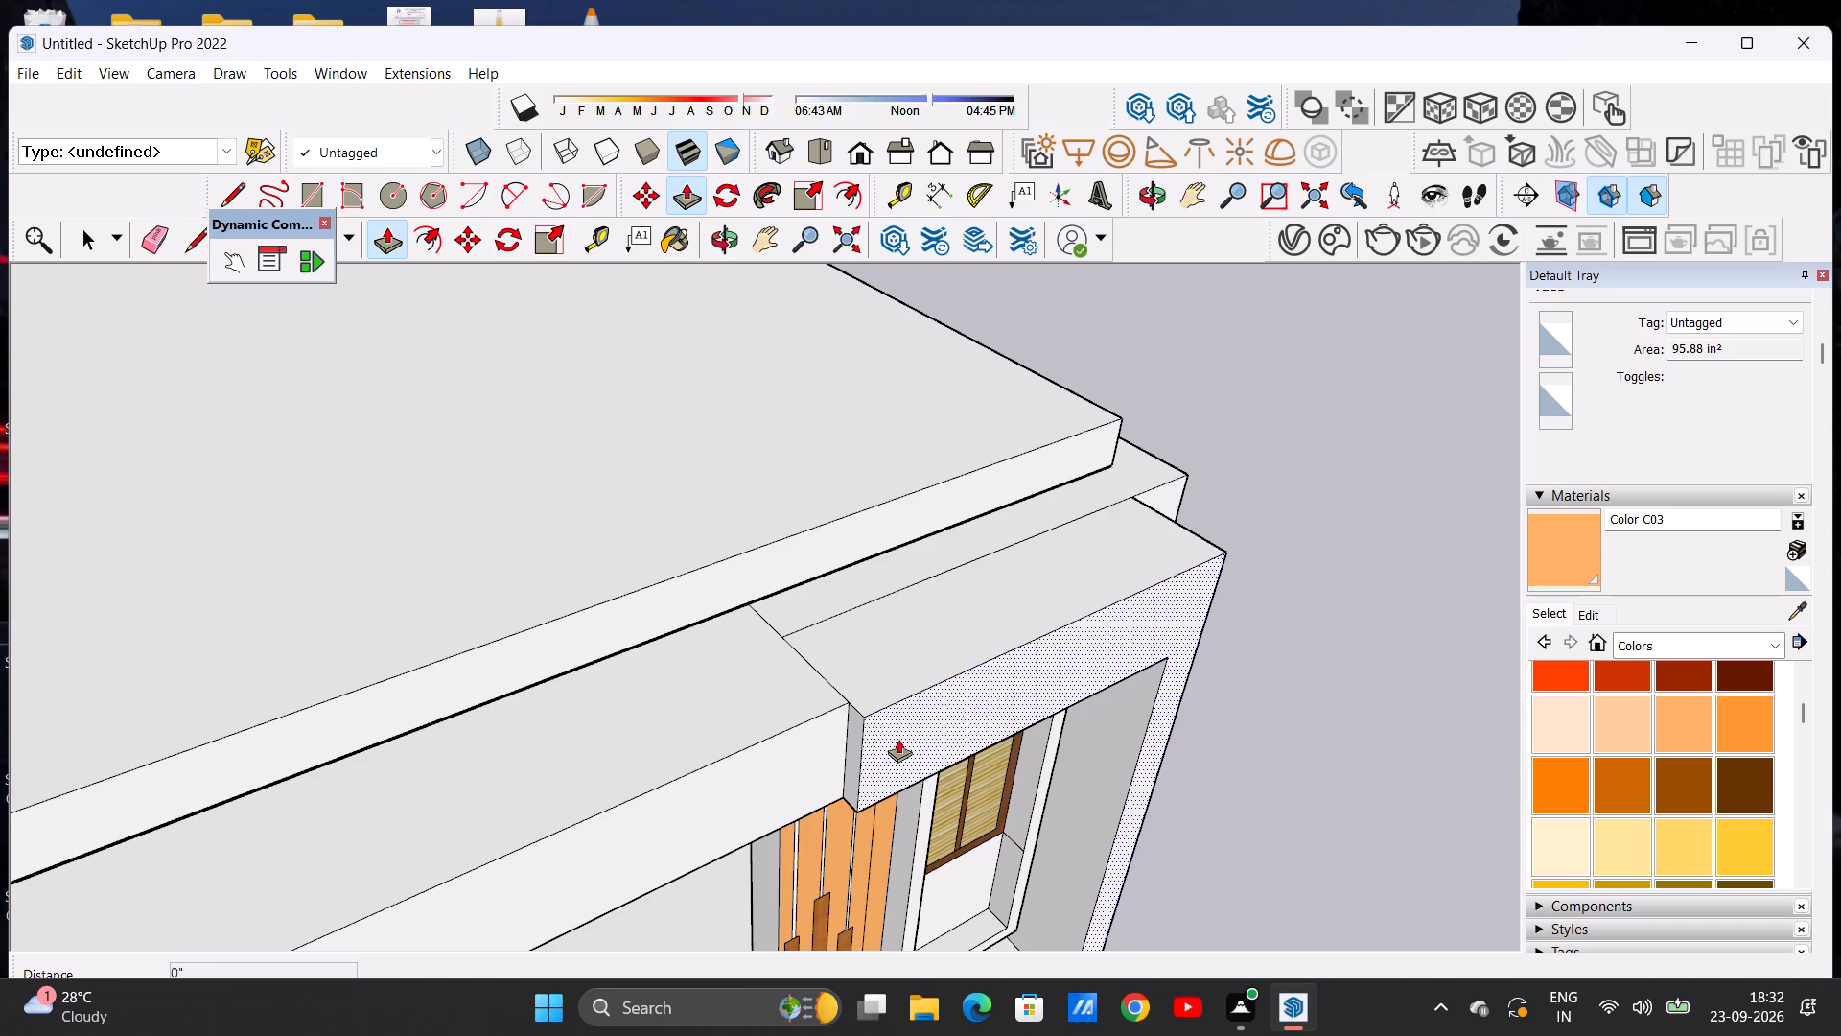
{"action": "left_click", "coordinate": [814, 759]}
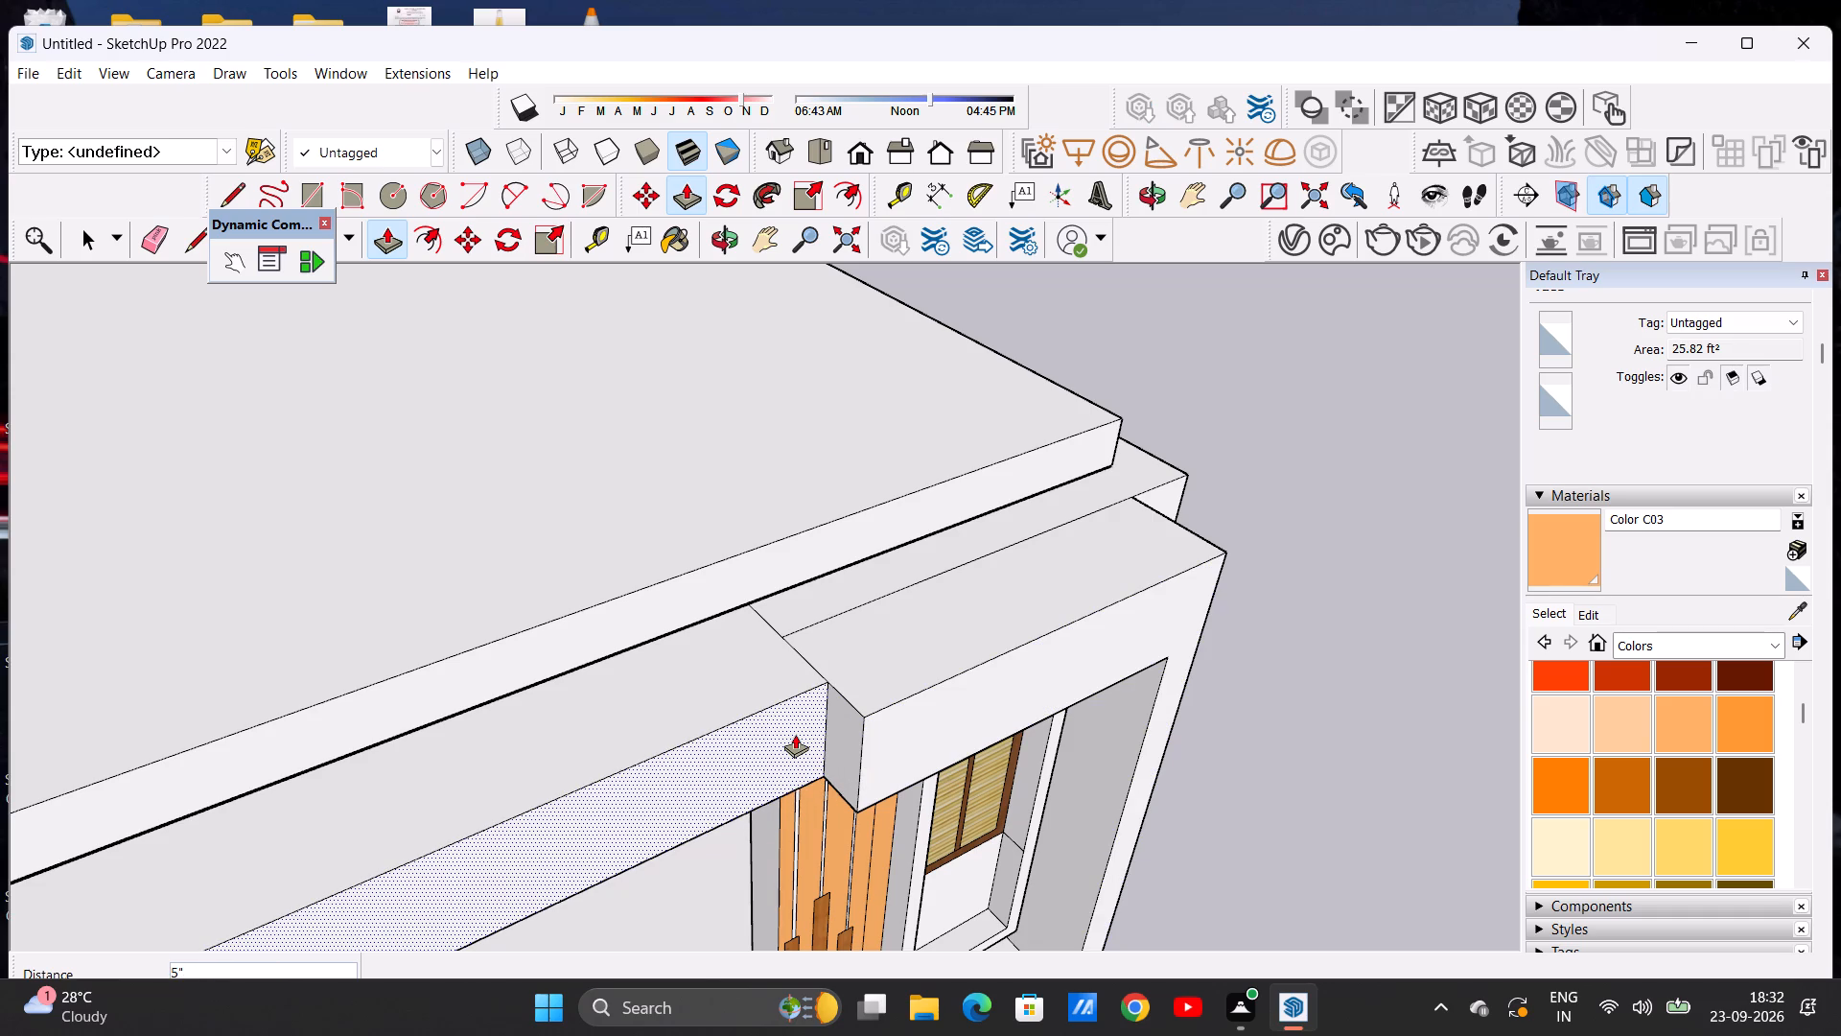
{"action": "left_click", "coordinate": [795, 734]}
{"action": "key", "text": "space"}
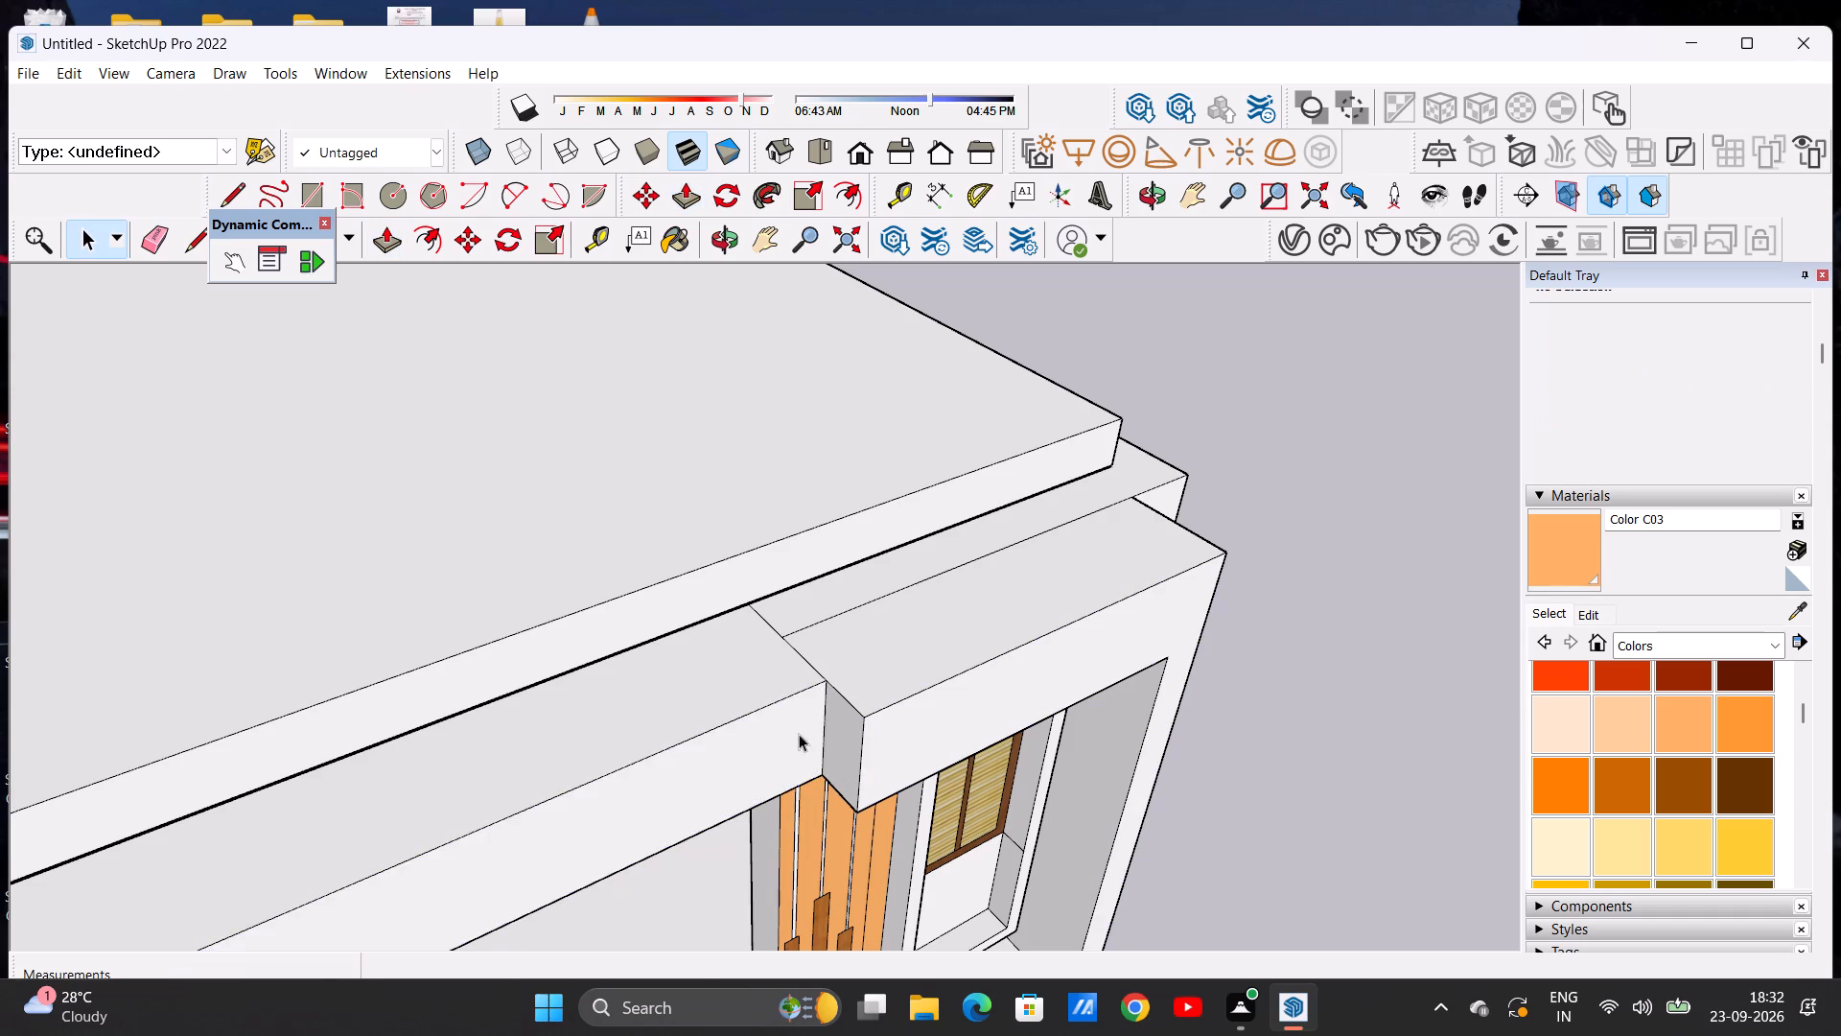
Erase the long edge and the short cross edge on the roof-side top surface behind the tall-window frame.
{"action": "scroll", "coordinate": [649, 354], "scroll_direction": "down", "scroll_amount": 7}
{"action": "middle_click_drag", "start_coordinate": [711, 487], "coordinate": [423, 528]}
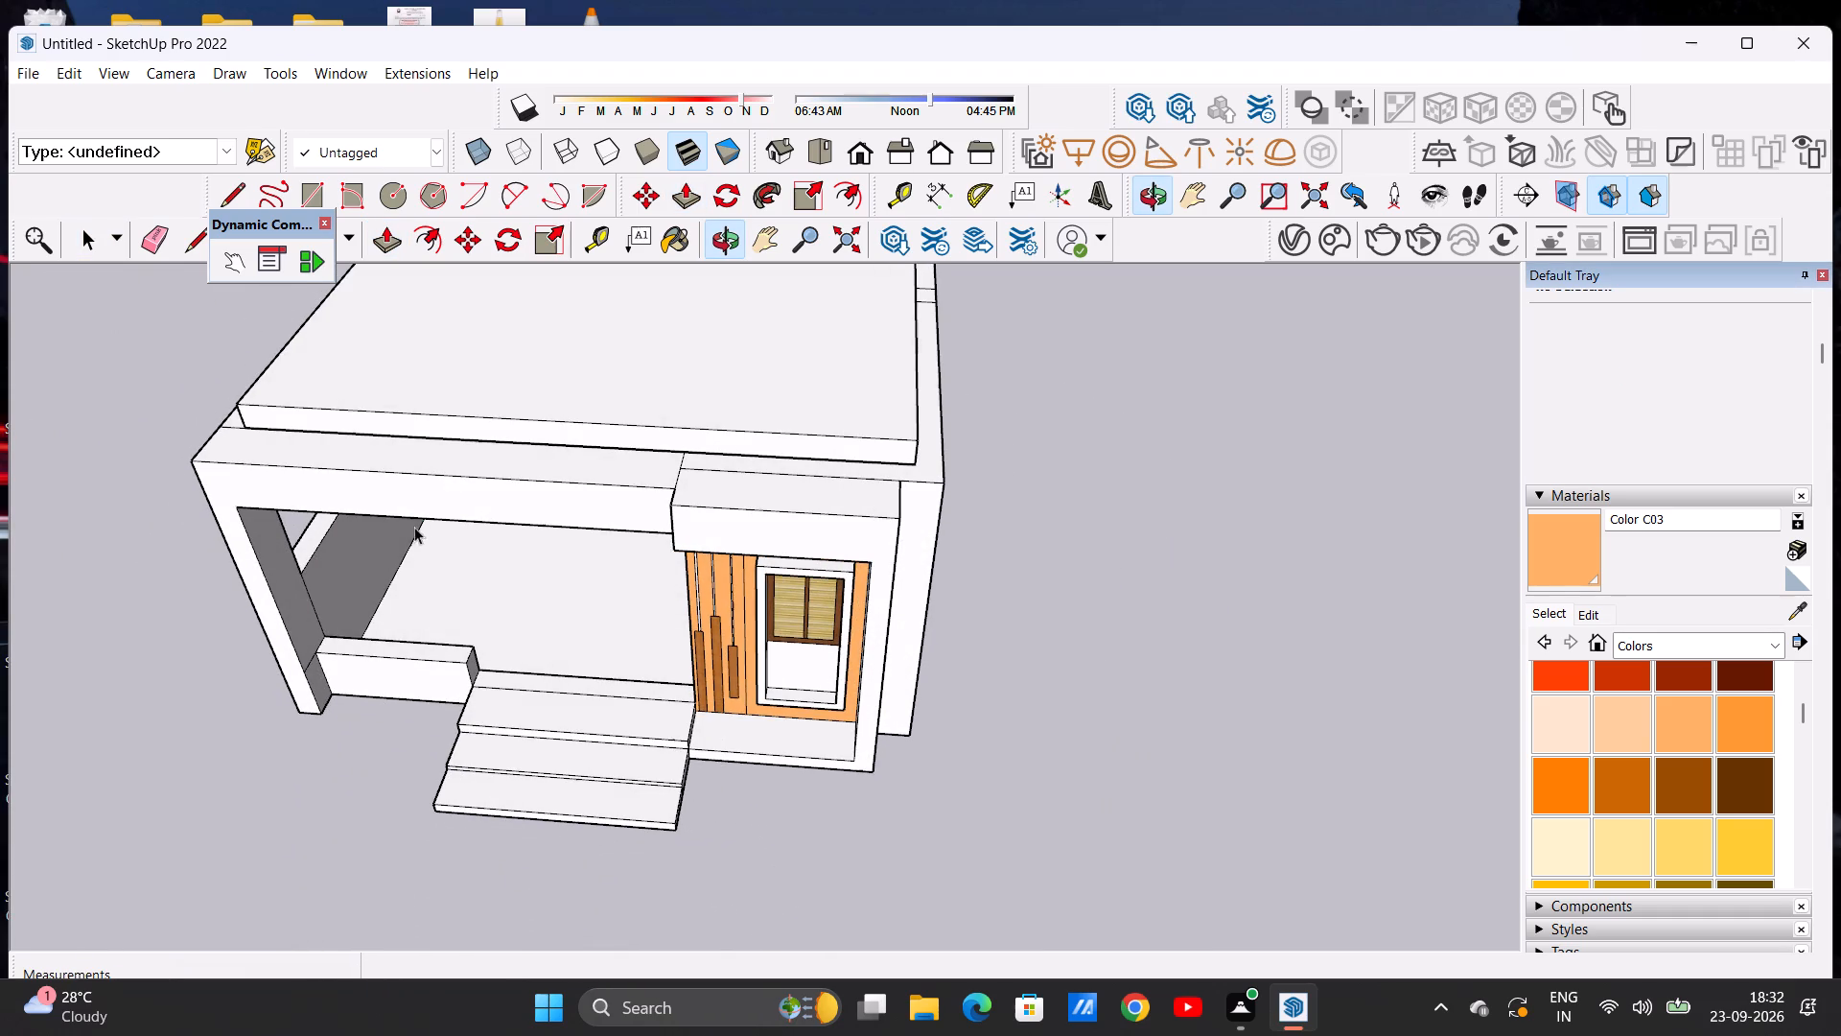
{"action": "scroll", "coordinate": [400, 524], "scroll_direction": "down", "scroll_amount": 2}
{"action": "scroll", "coordinate": [523, 484], "scroll_direction": "up", "scroll_amount": 9}
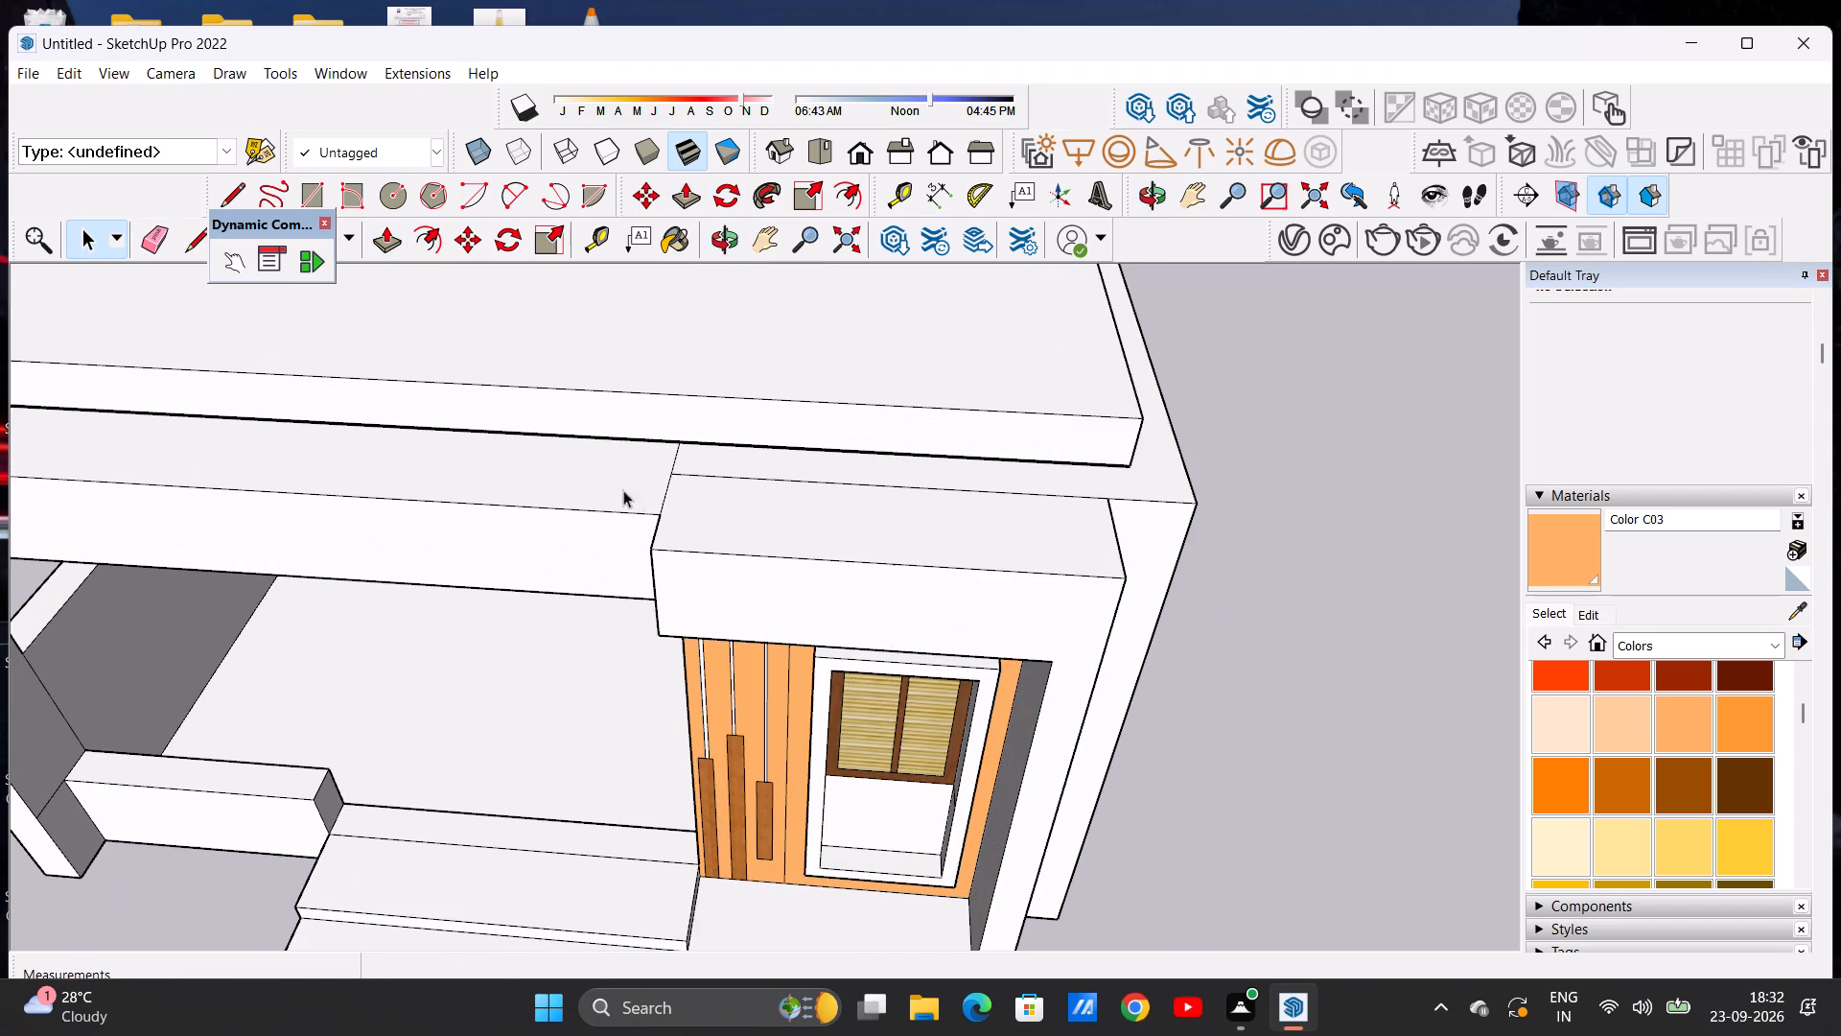
{"action": "left_click", "coordinate": [151, 230]}
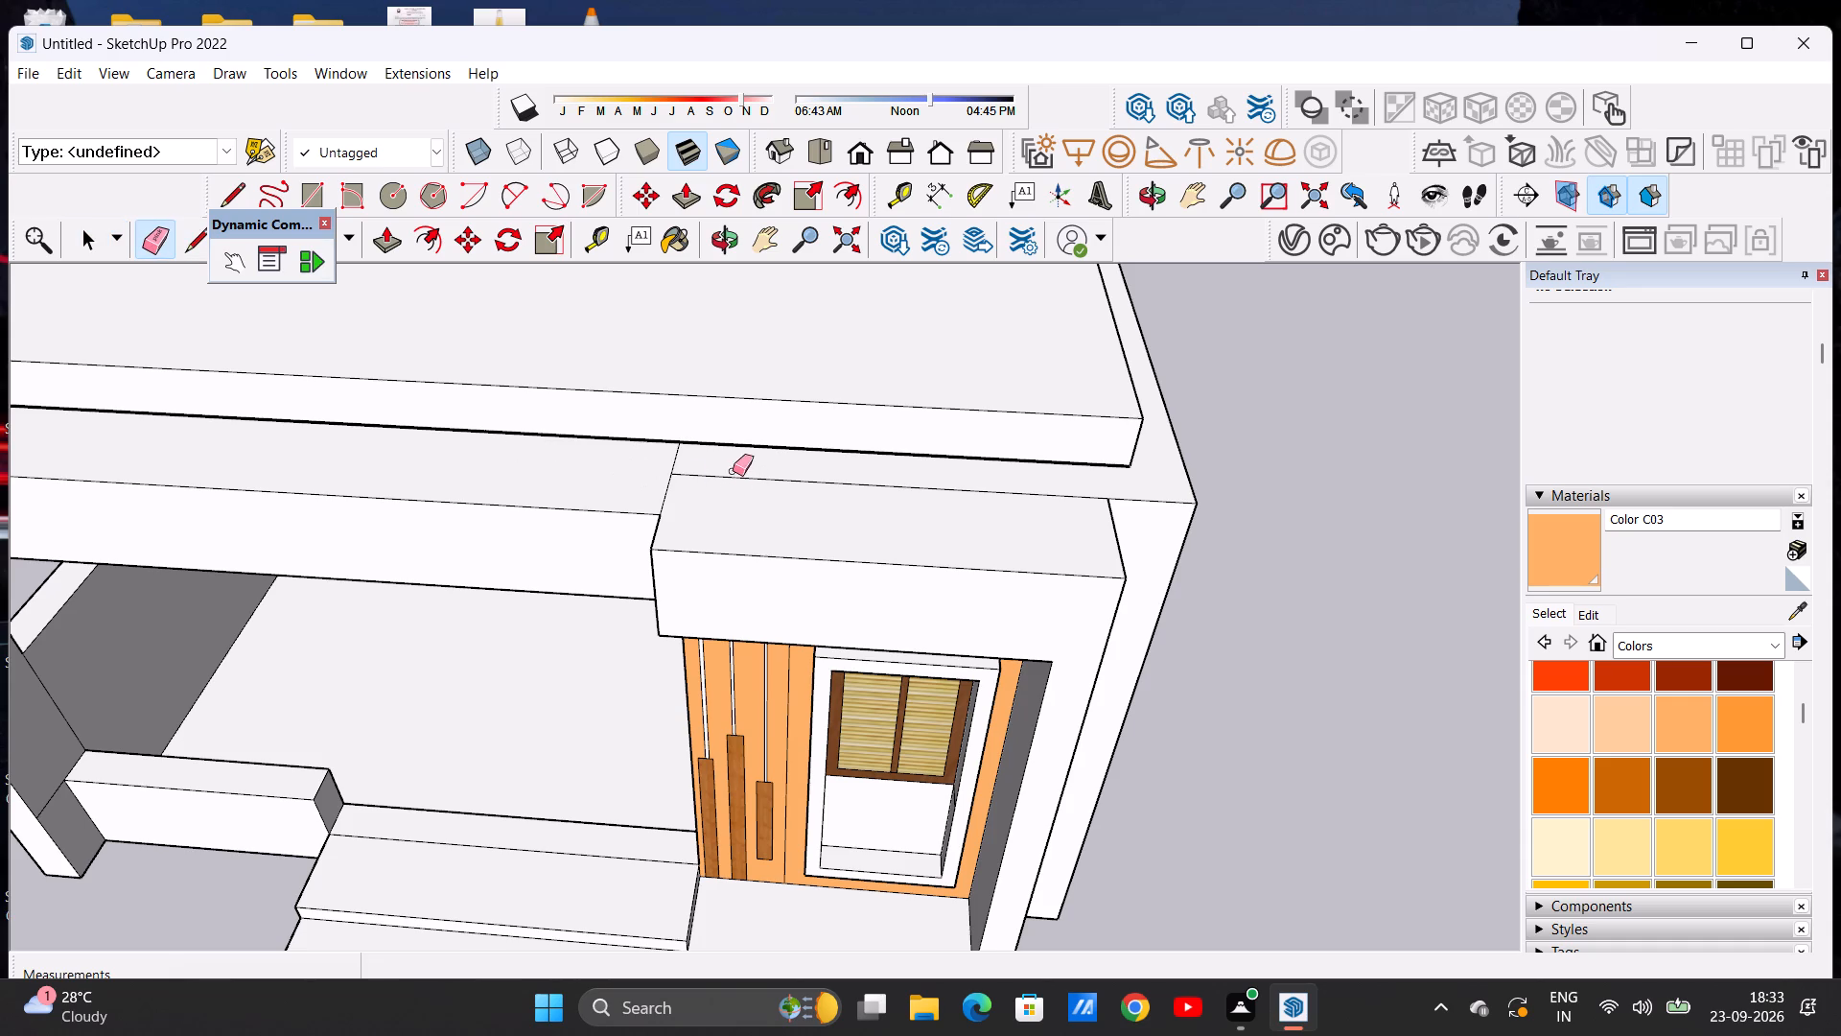
{"action": "left_click_drag", "start_coordinate": [733, 471], "coordinate": [738, 486]}
{"action": "left_click_drag", "start_coordinate": [661, 473], "coordinate": [677, 476]}
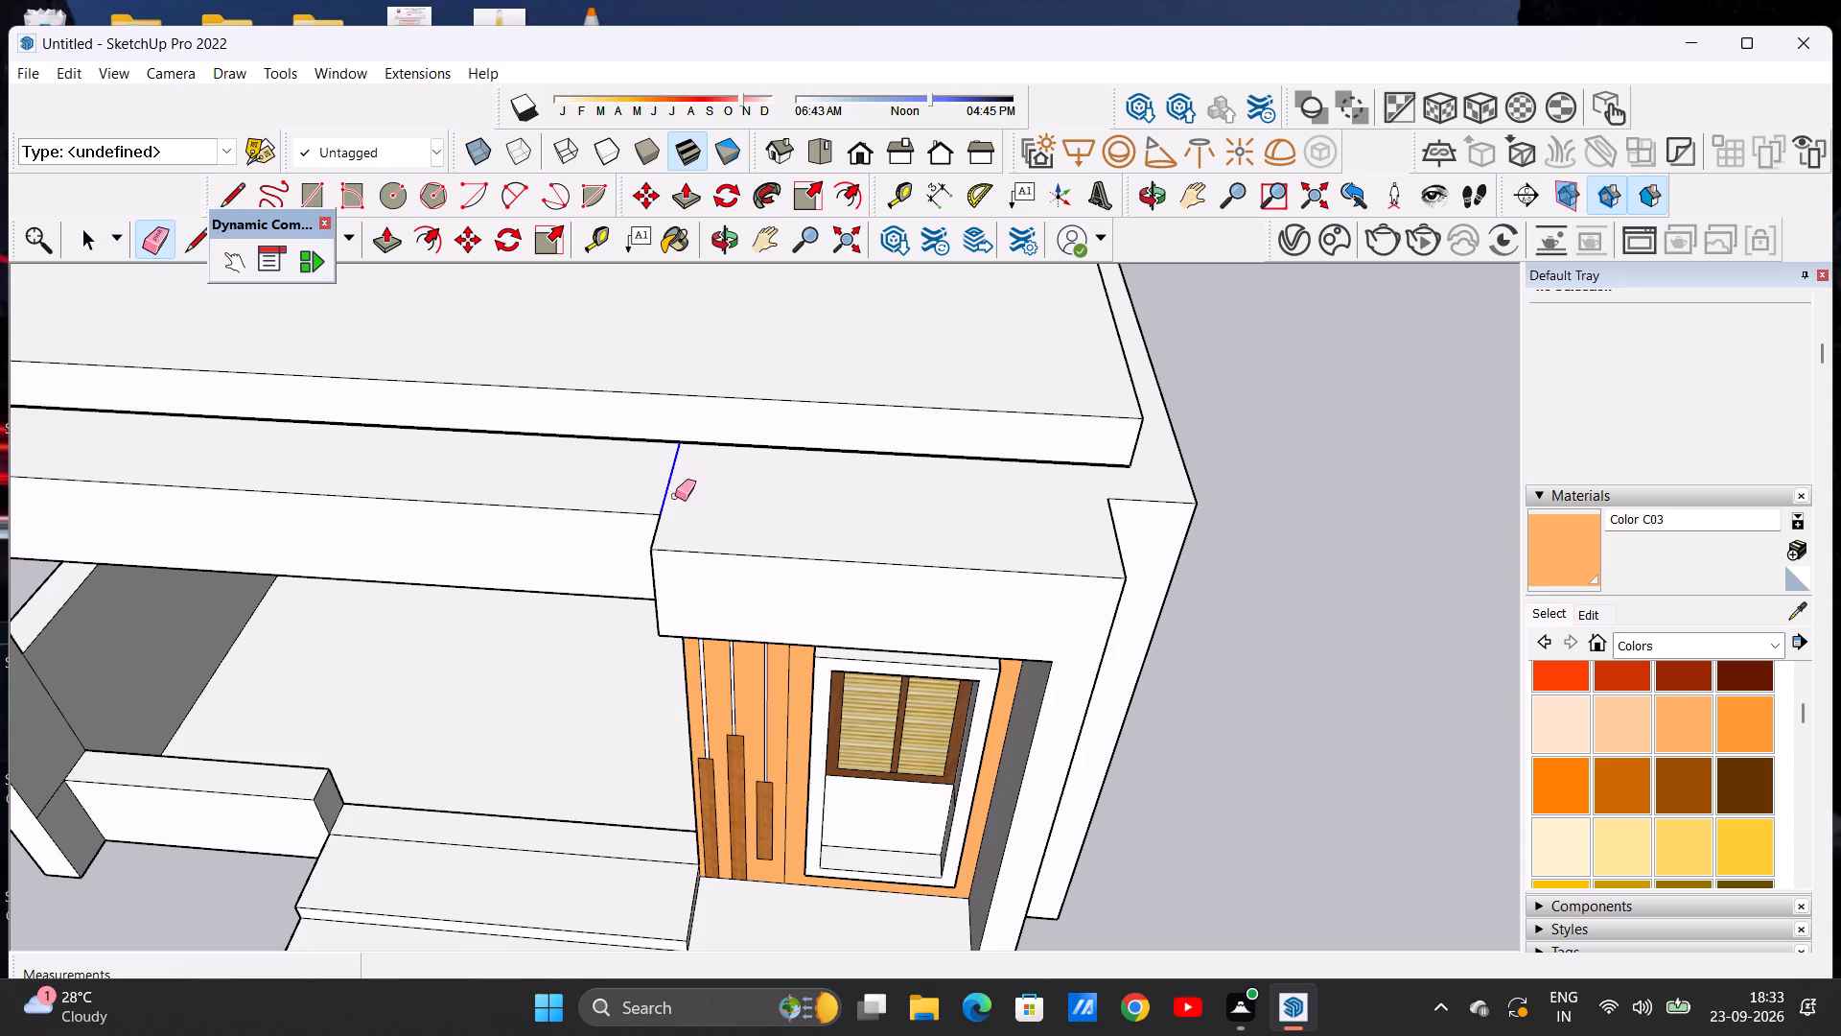
Draw a line across the tall-window frame's top, from the porch beam's front corner to the frame's outer side edge.
{"action": "left_click", "coordinate": [226, 200]}
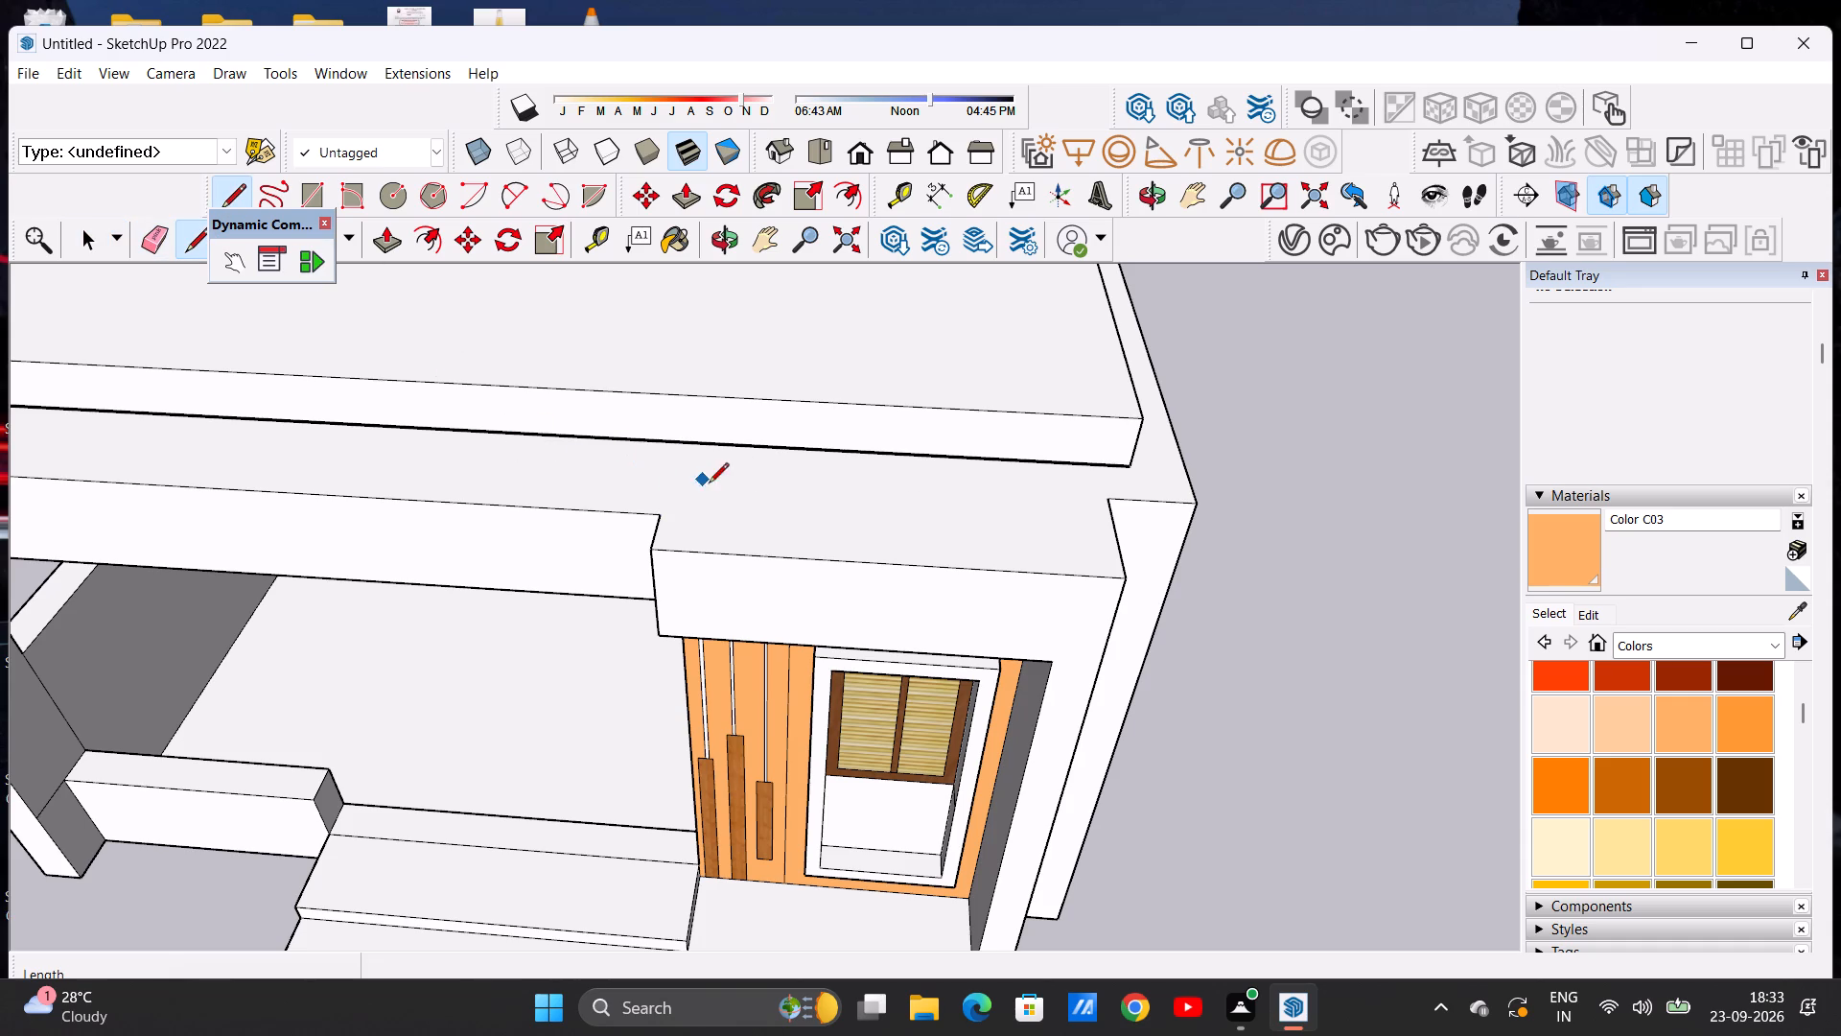
{"action": "left_click", "coordinate": [664, 513]}
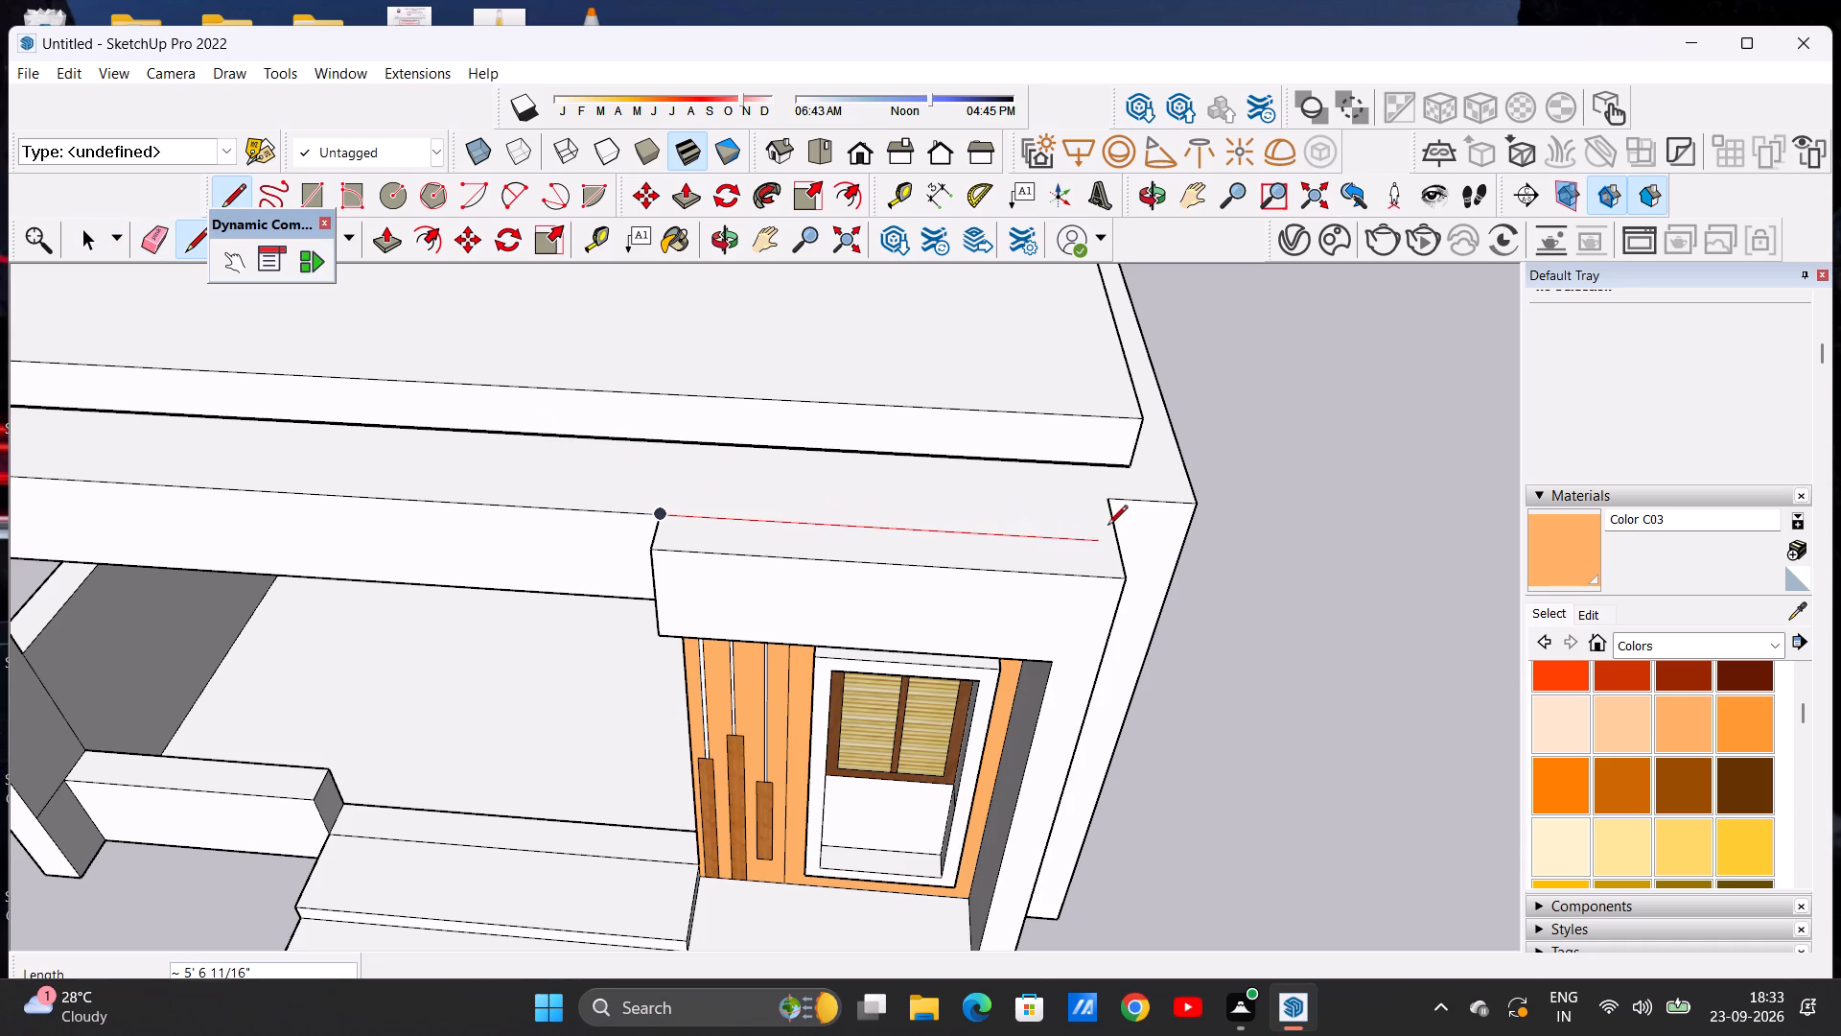
{"action": "left_click", "coordinate": [1118, 534]}
{"action": "key", "text": "space"}
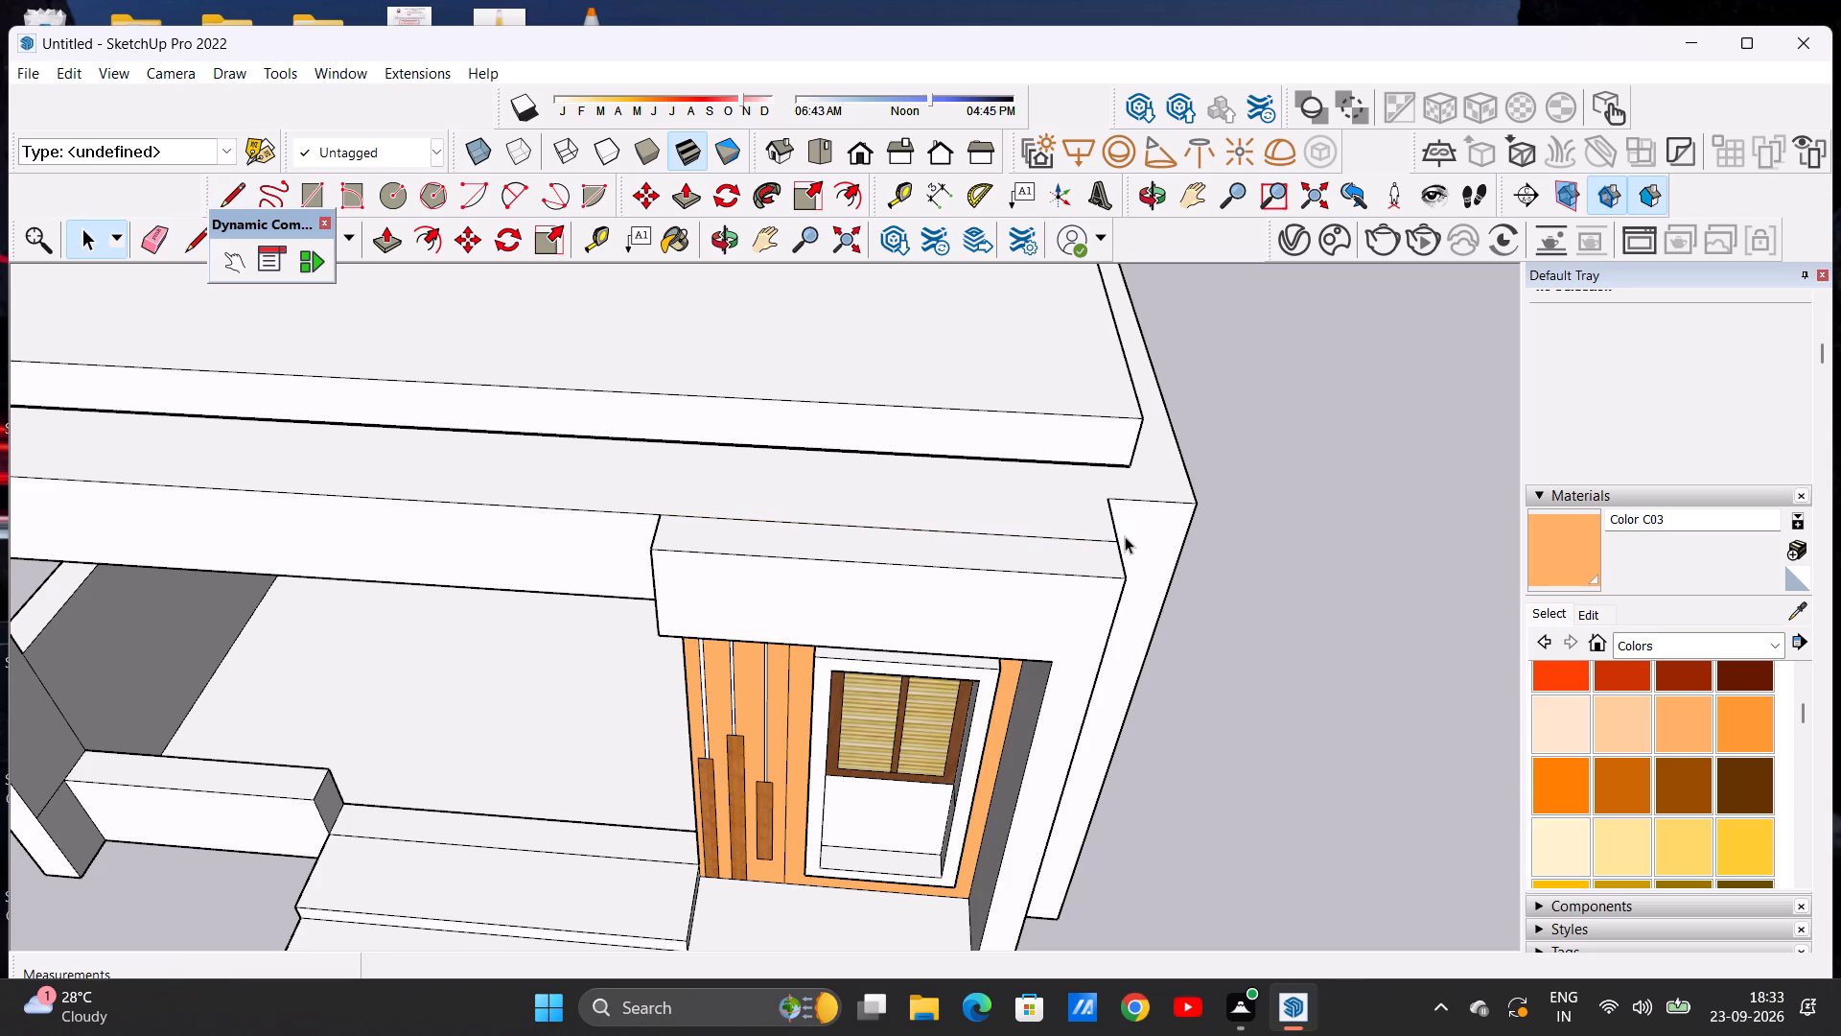
{"action": "scroll", "coordinate": [993, 403], "scroll_direction": "down", "scroll_amount": 9}
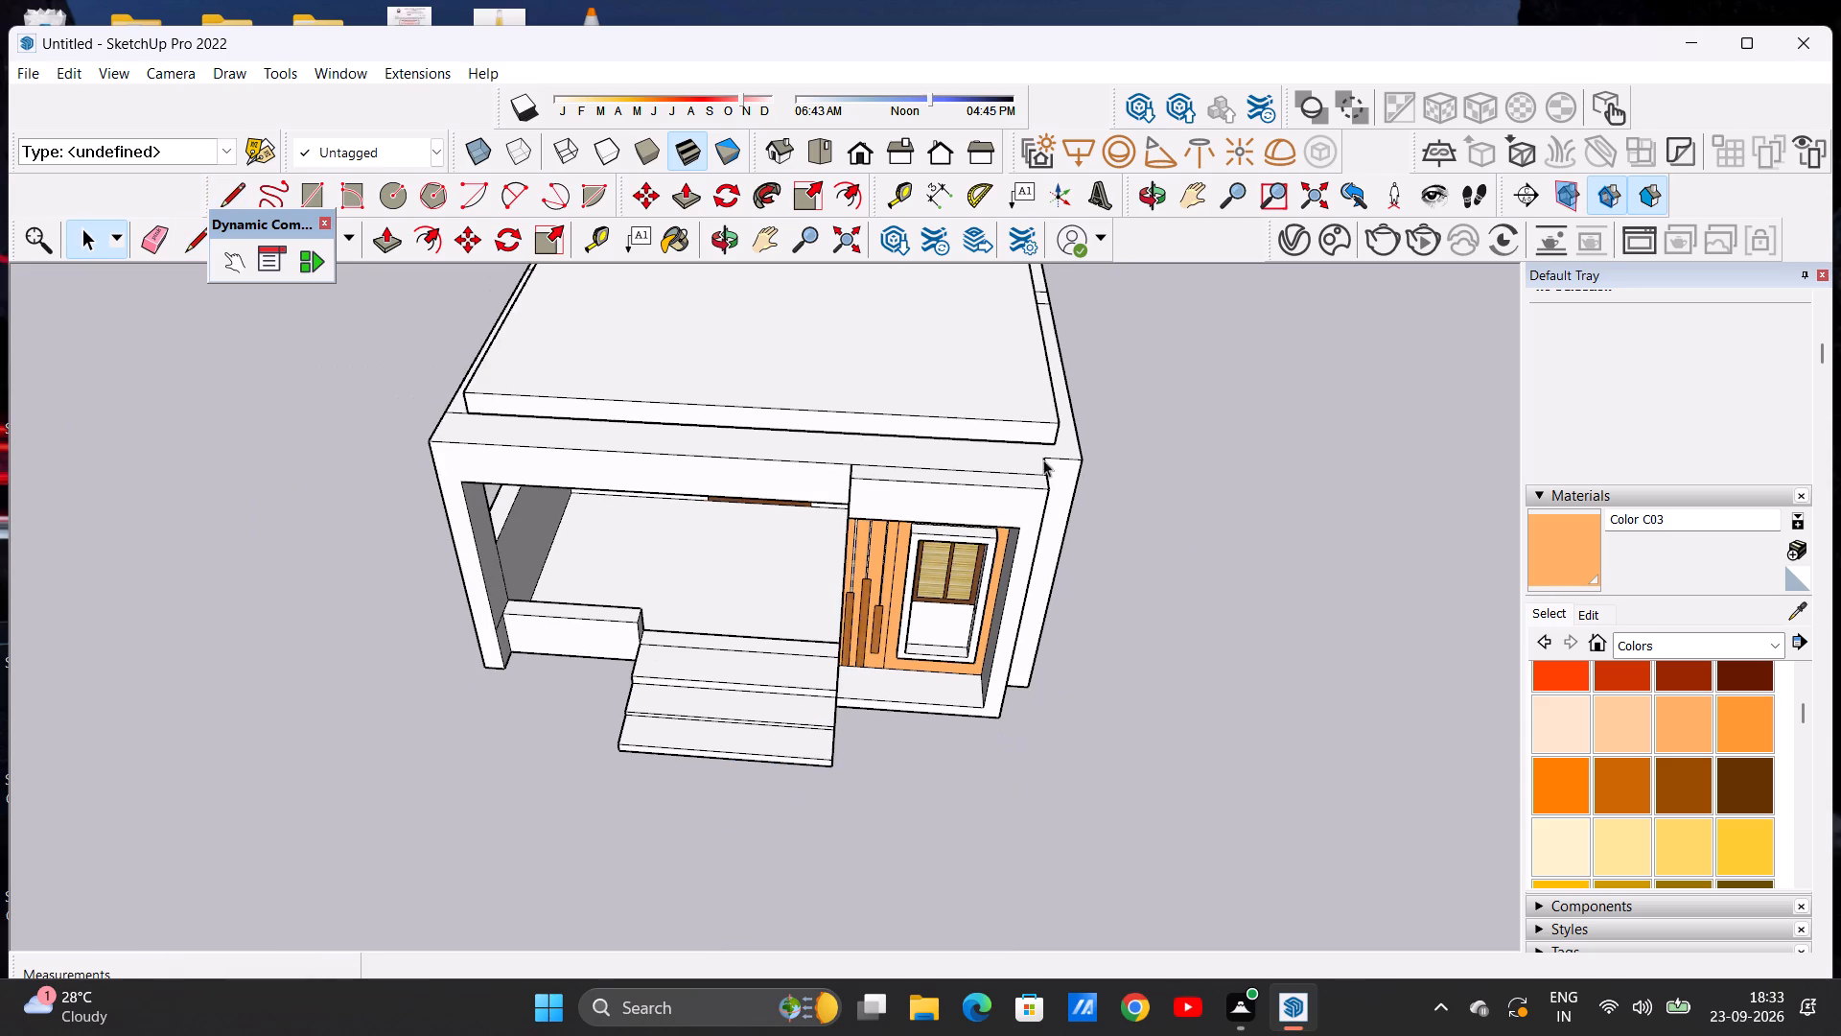
{"action": "scroll", "coordinate": [1089, 457], "scroll_direction": "up", "scroll_amount": 2}
{"action": "middle_click_drag", "start_coordinate": [1037, 517], "coordinate": [1028, 354]}
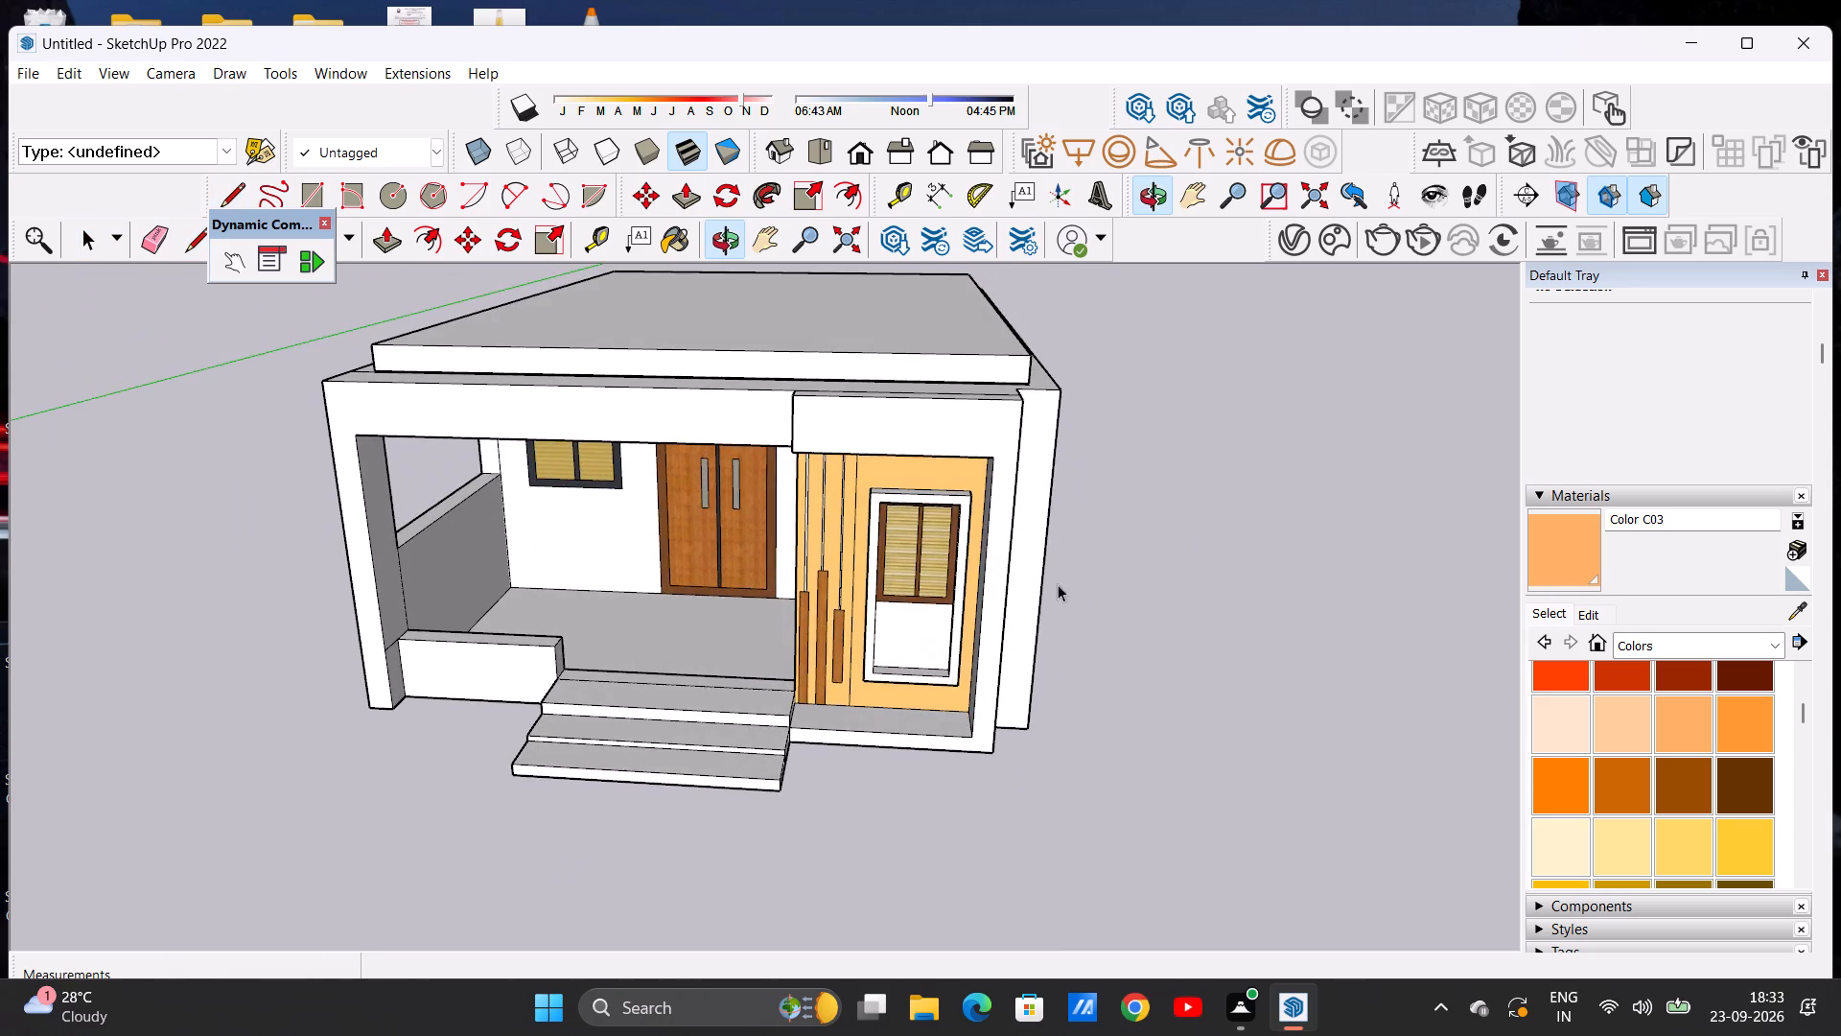
{"action": "middle_click_drag", "start_coordinate": [1040, 563], "coordinate": [1037, 488]}
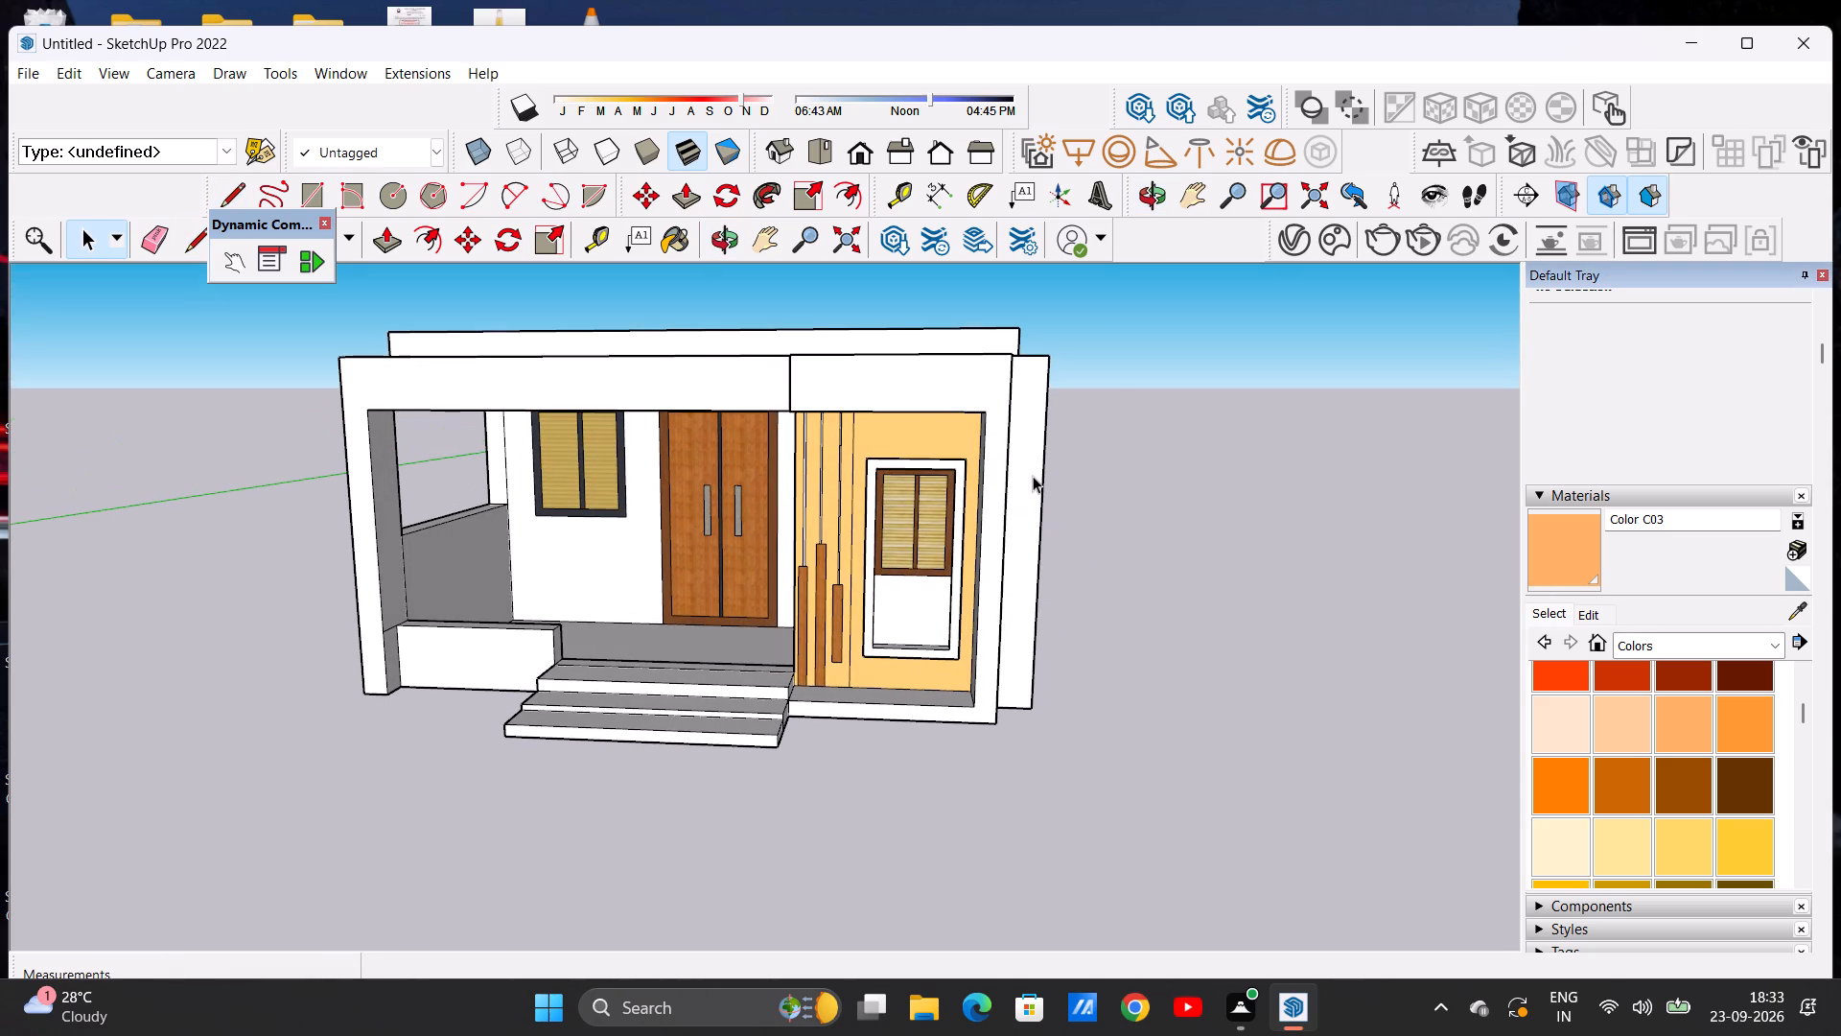
Pull the tall-window frame's outer side face outward about 1' 1 11/16" to align with the side wall's outer face.
{"action": "scroll", "coordinate": [1033, 476], "scroll_direction": "down", "scroll_amount": 2}
{"action": "middle_click_drag", "start_coordinate": [1034, 499], "coordinate": [944, 577]}
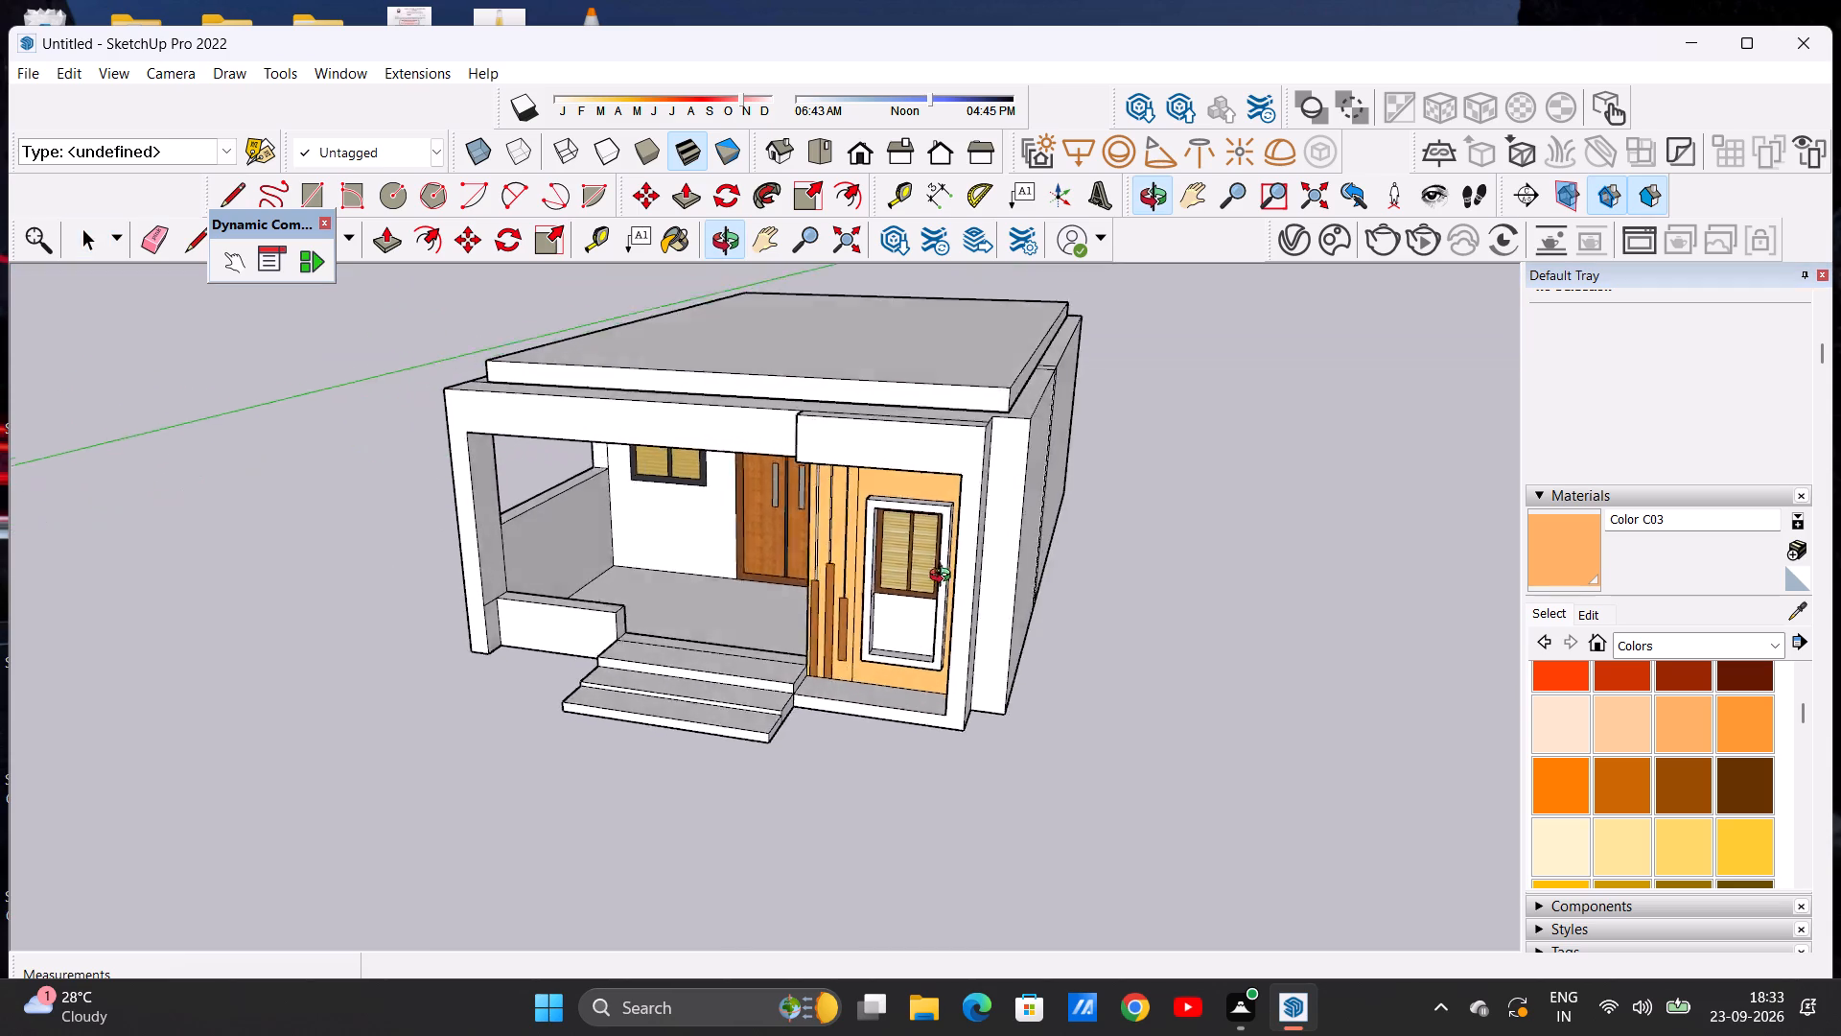
{"action": "middle_click_drag", "start_coordinate": [944, 577], "coordinate": [713, 752]}
{"action": "scroll", "coordinate": [839, 691], "scroll_direction": "up", "scroll_amount": 1}
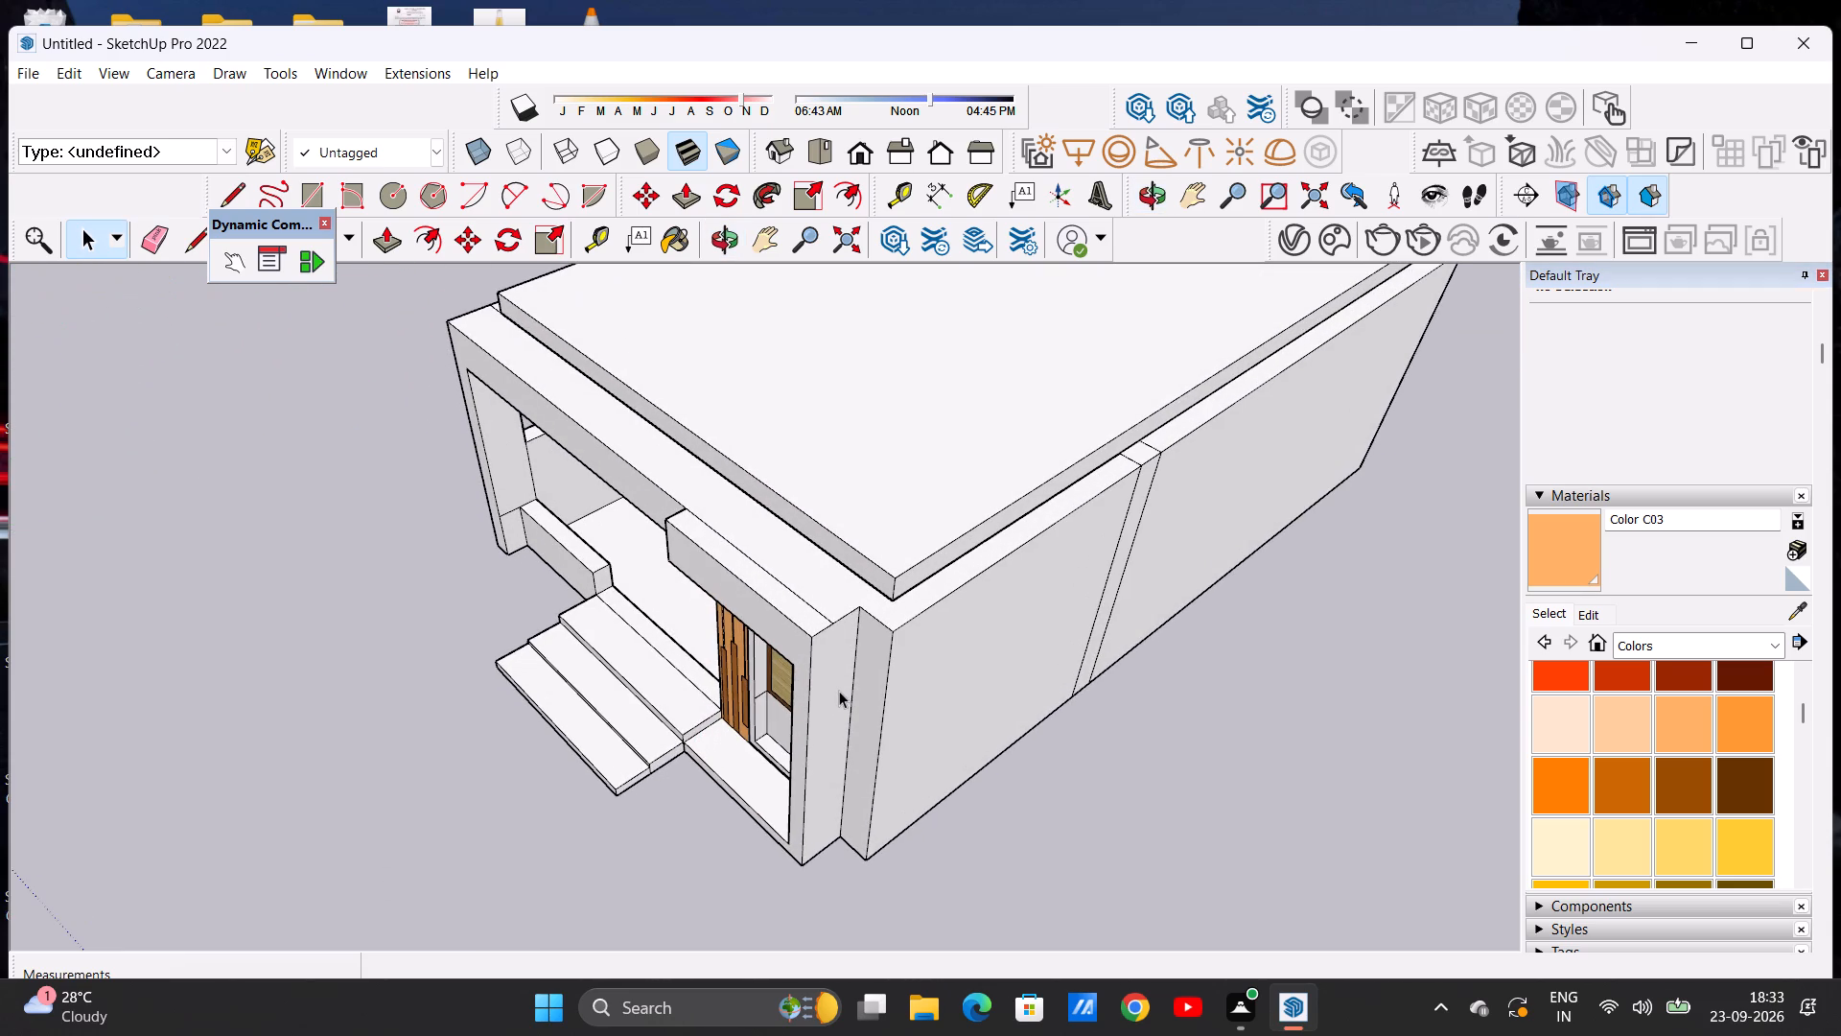
{"action": "scroll", "coordinate": [839, 691], "scroll_direction": "up", "scroll_amount": 3}
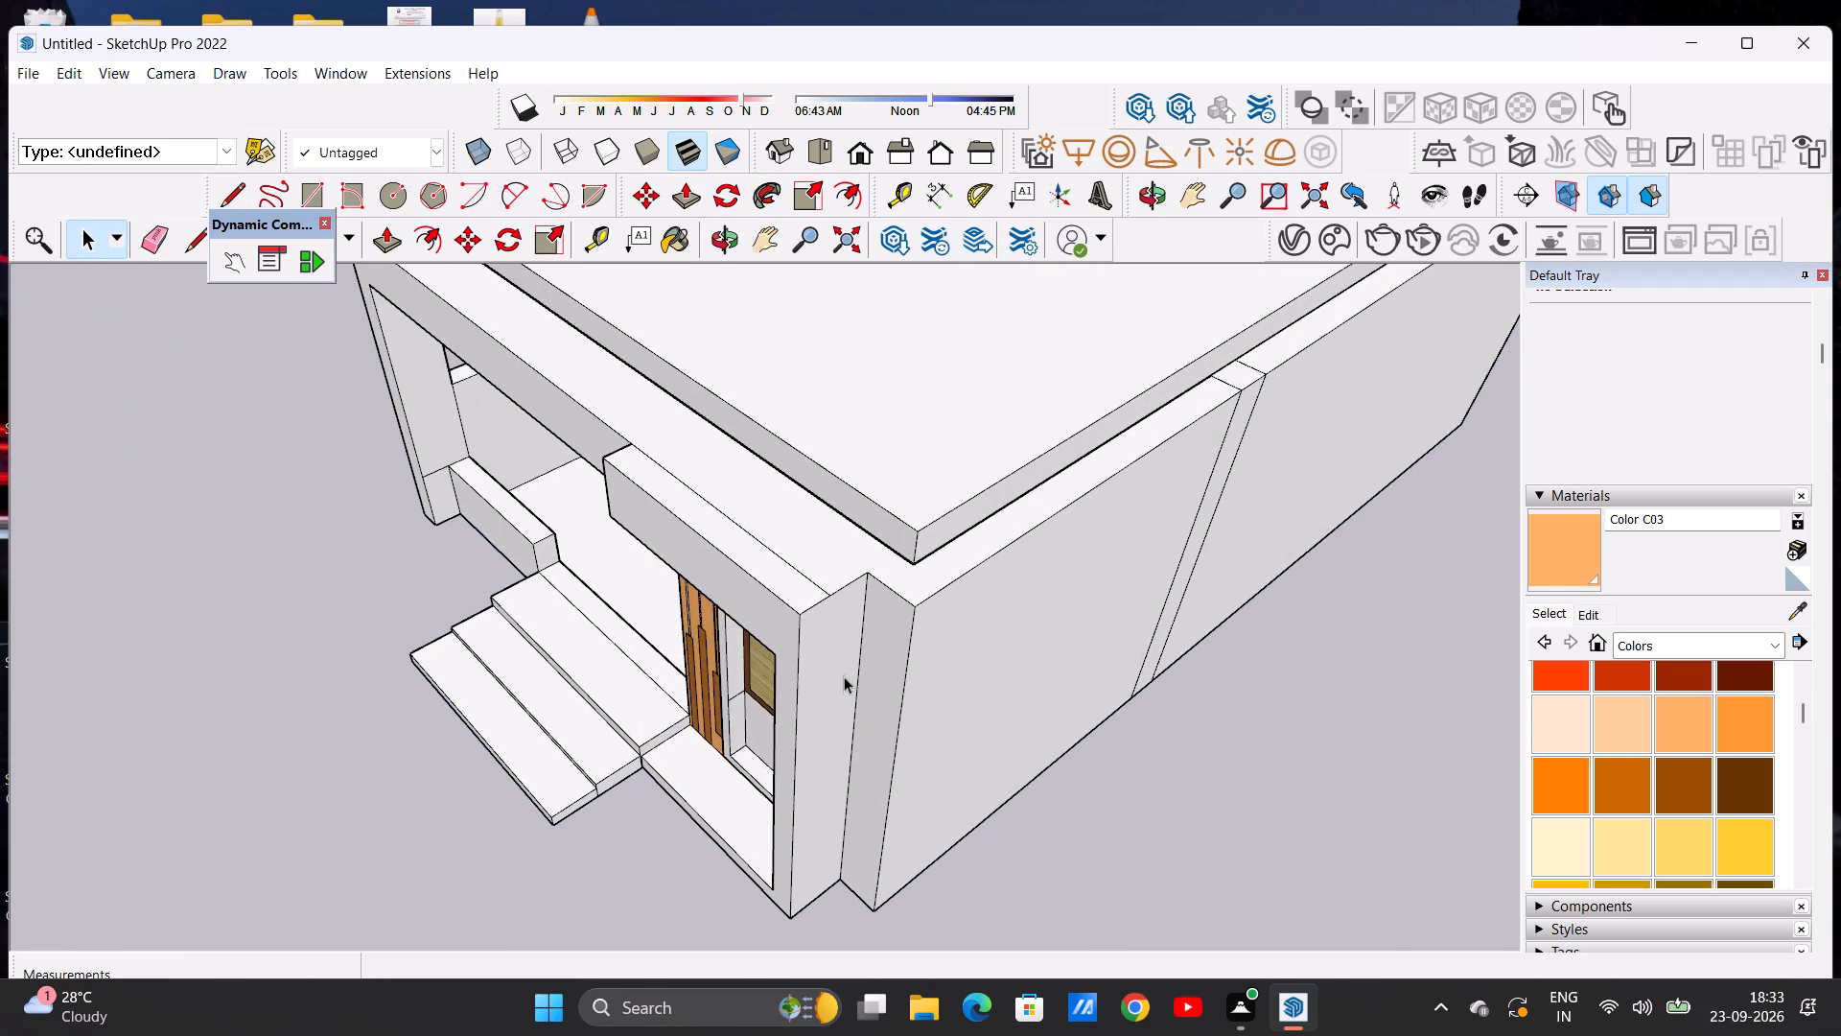
{"action": "scroll", "coordinate": [856, 663], "scroll_direction": "down", "scroll_amount": 4}
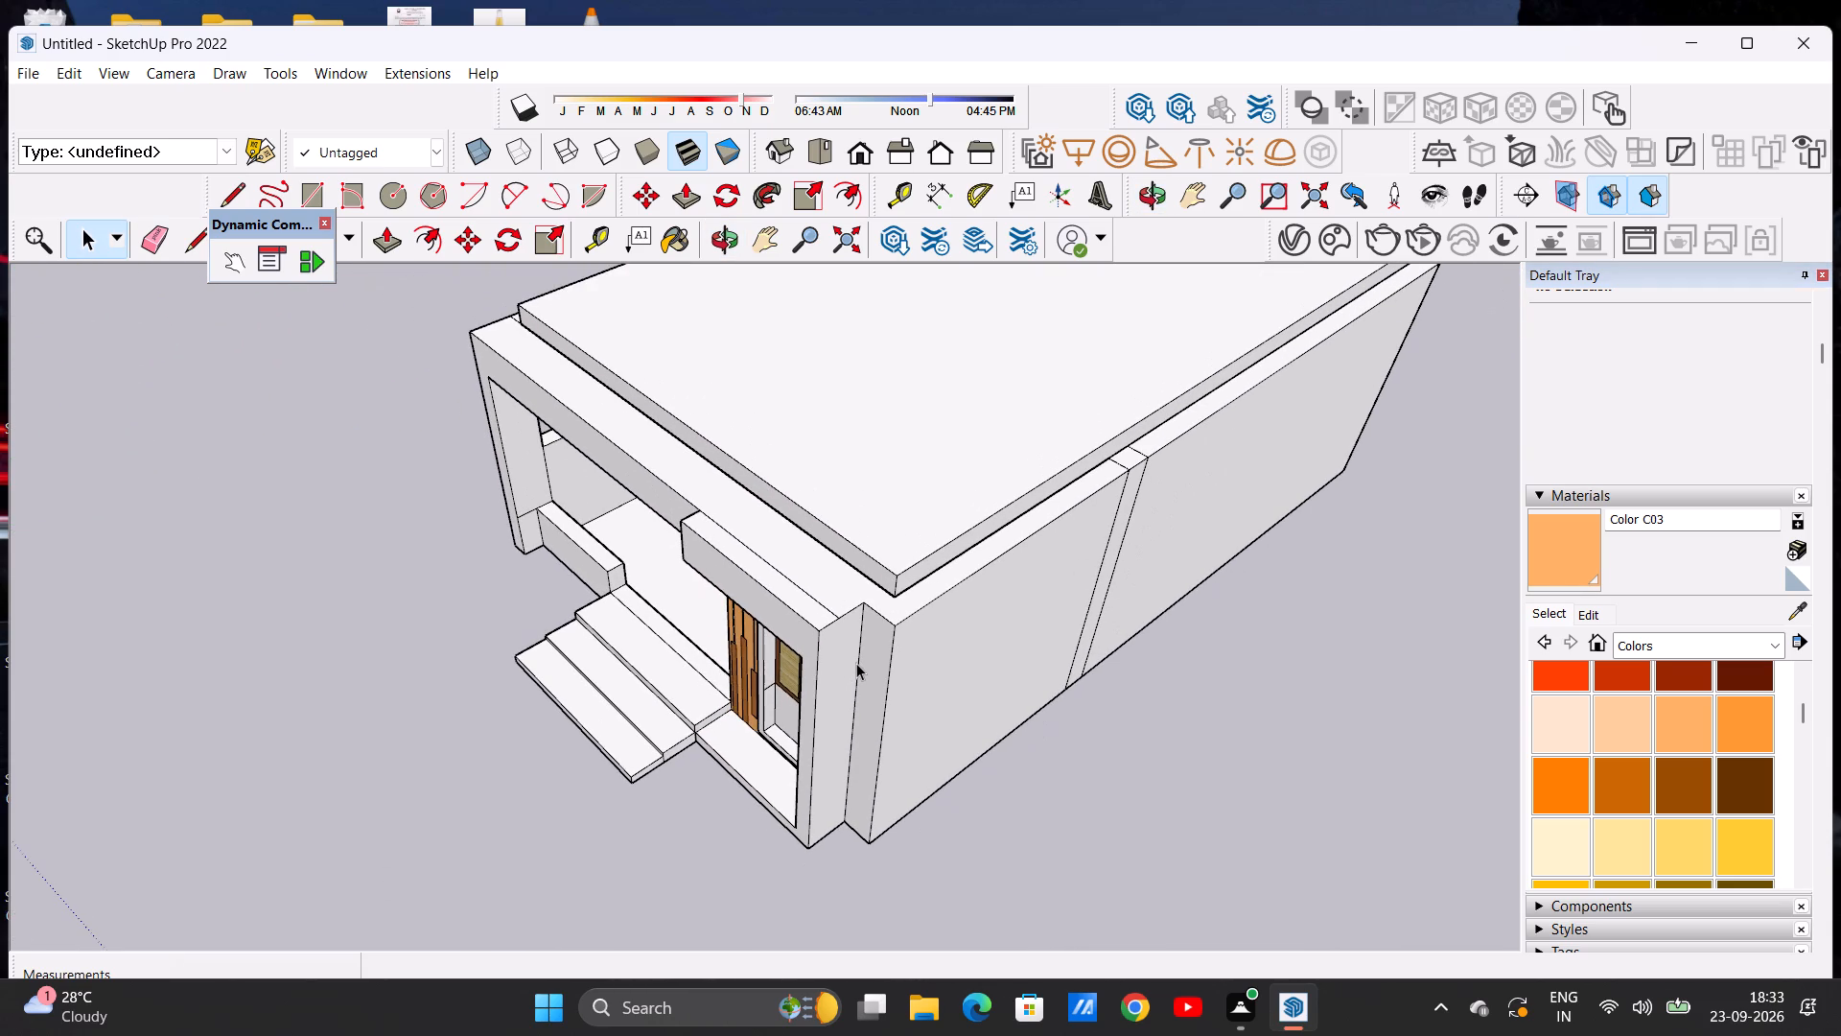
{"action": "middle_click_drag", "start_coordinate": [837, 695], "coordinate": [933, 649]}
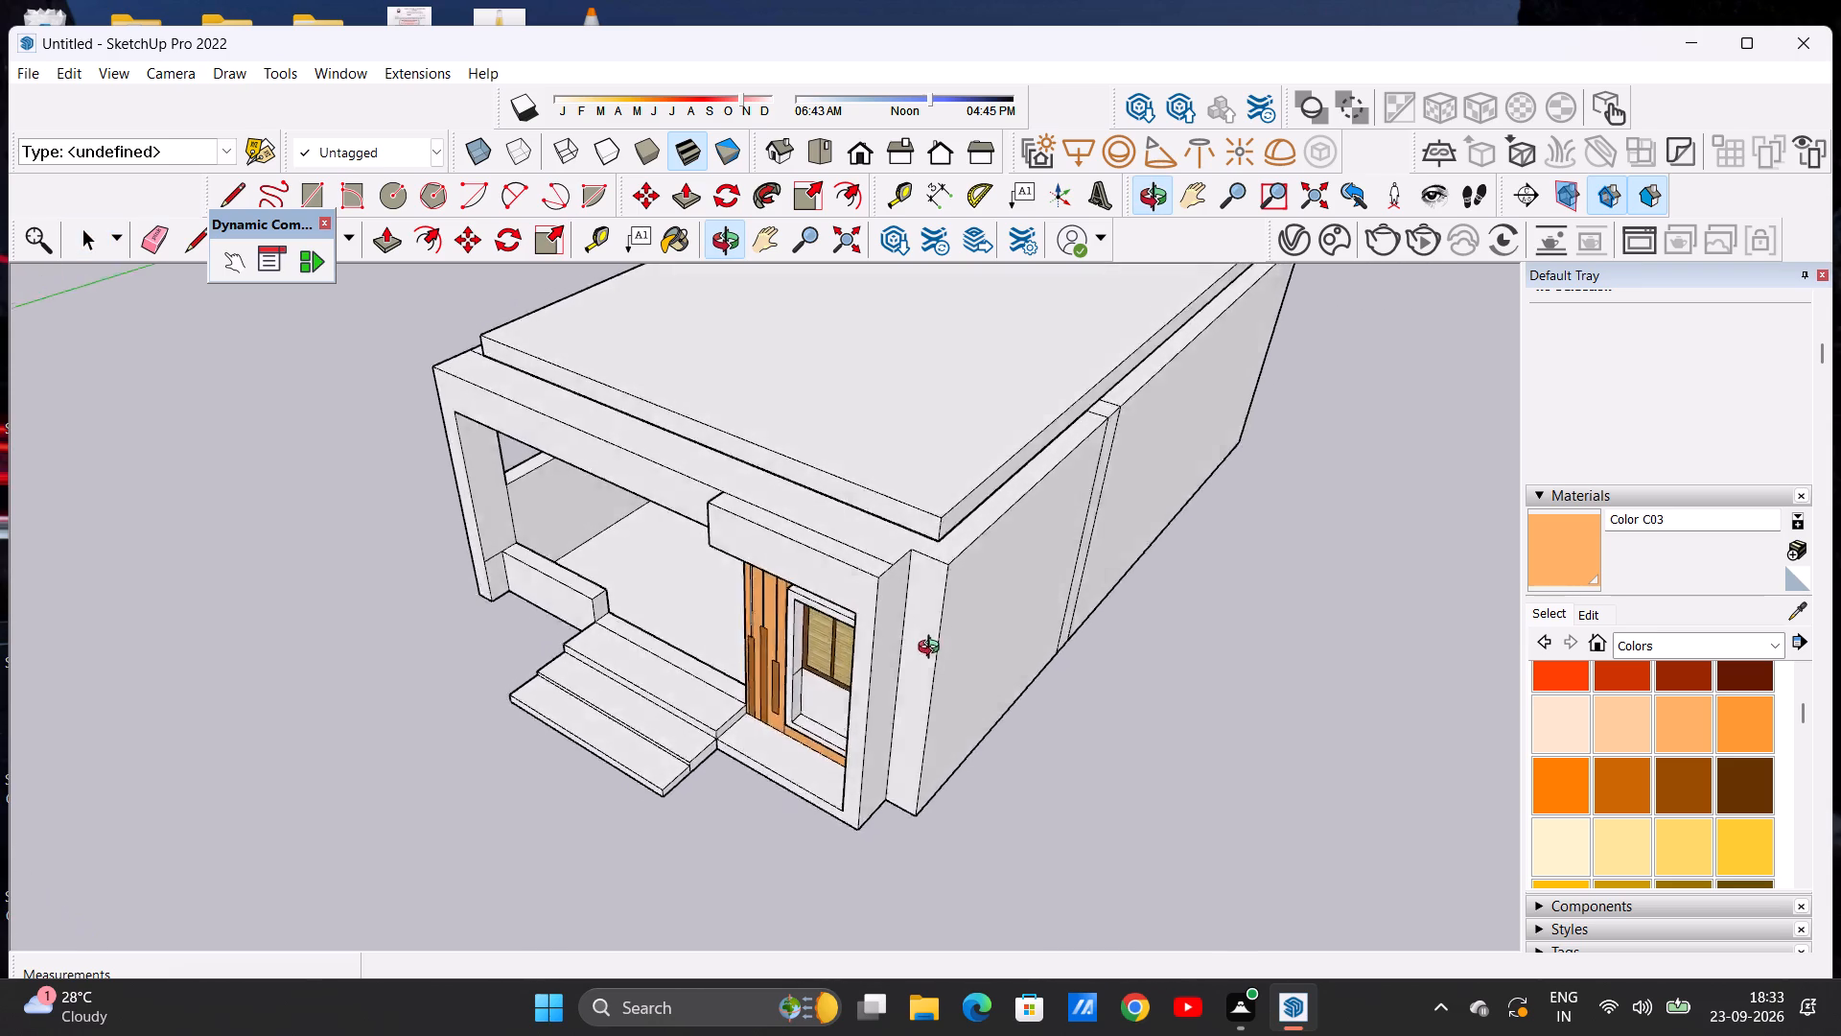
{"action": "middle_click_drag", "start_coordinate": [933, 649], "coordinate": [1071, 597]}
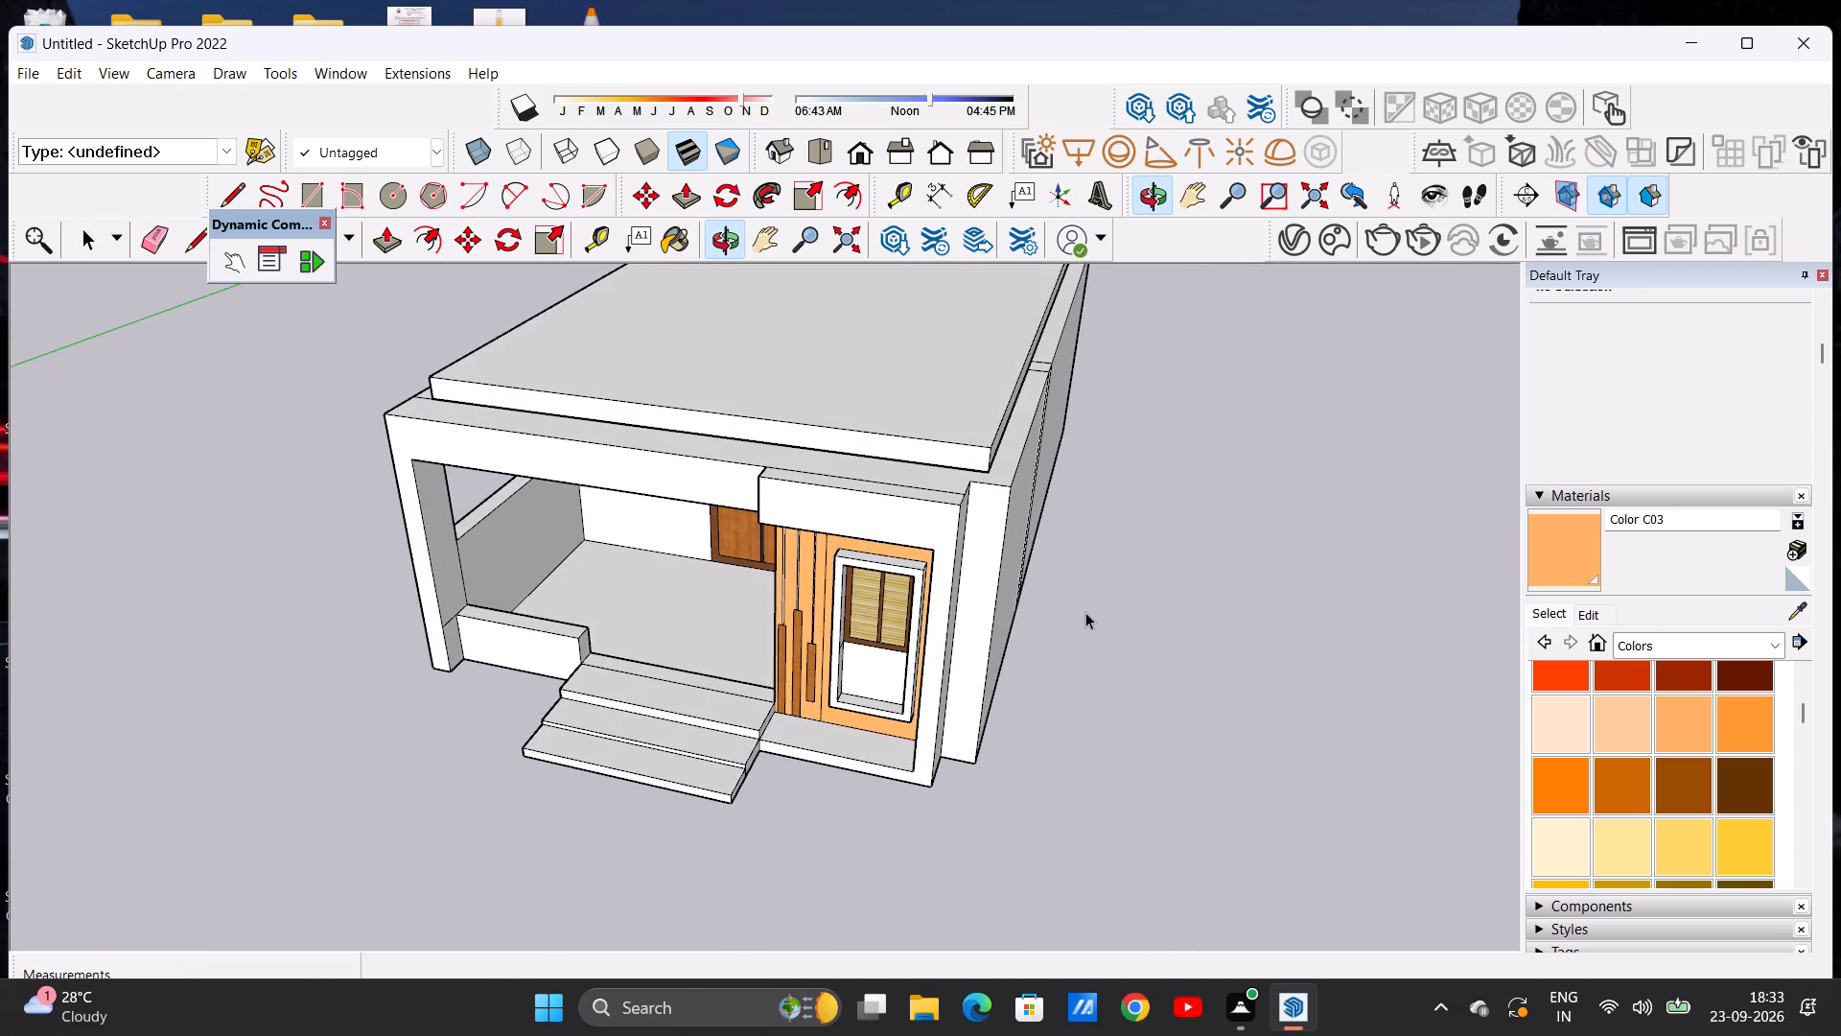
{"action": "scroll", "coordinate": [997, 611], "scroll_direction": "up", "scroll_amount": 1}
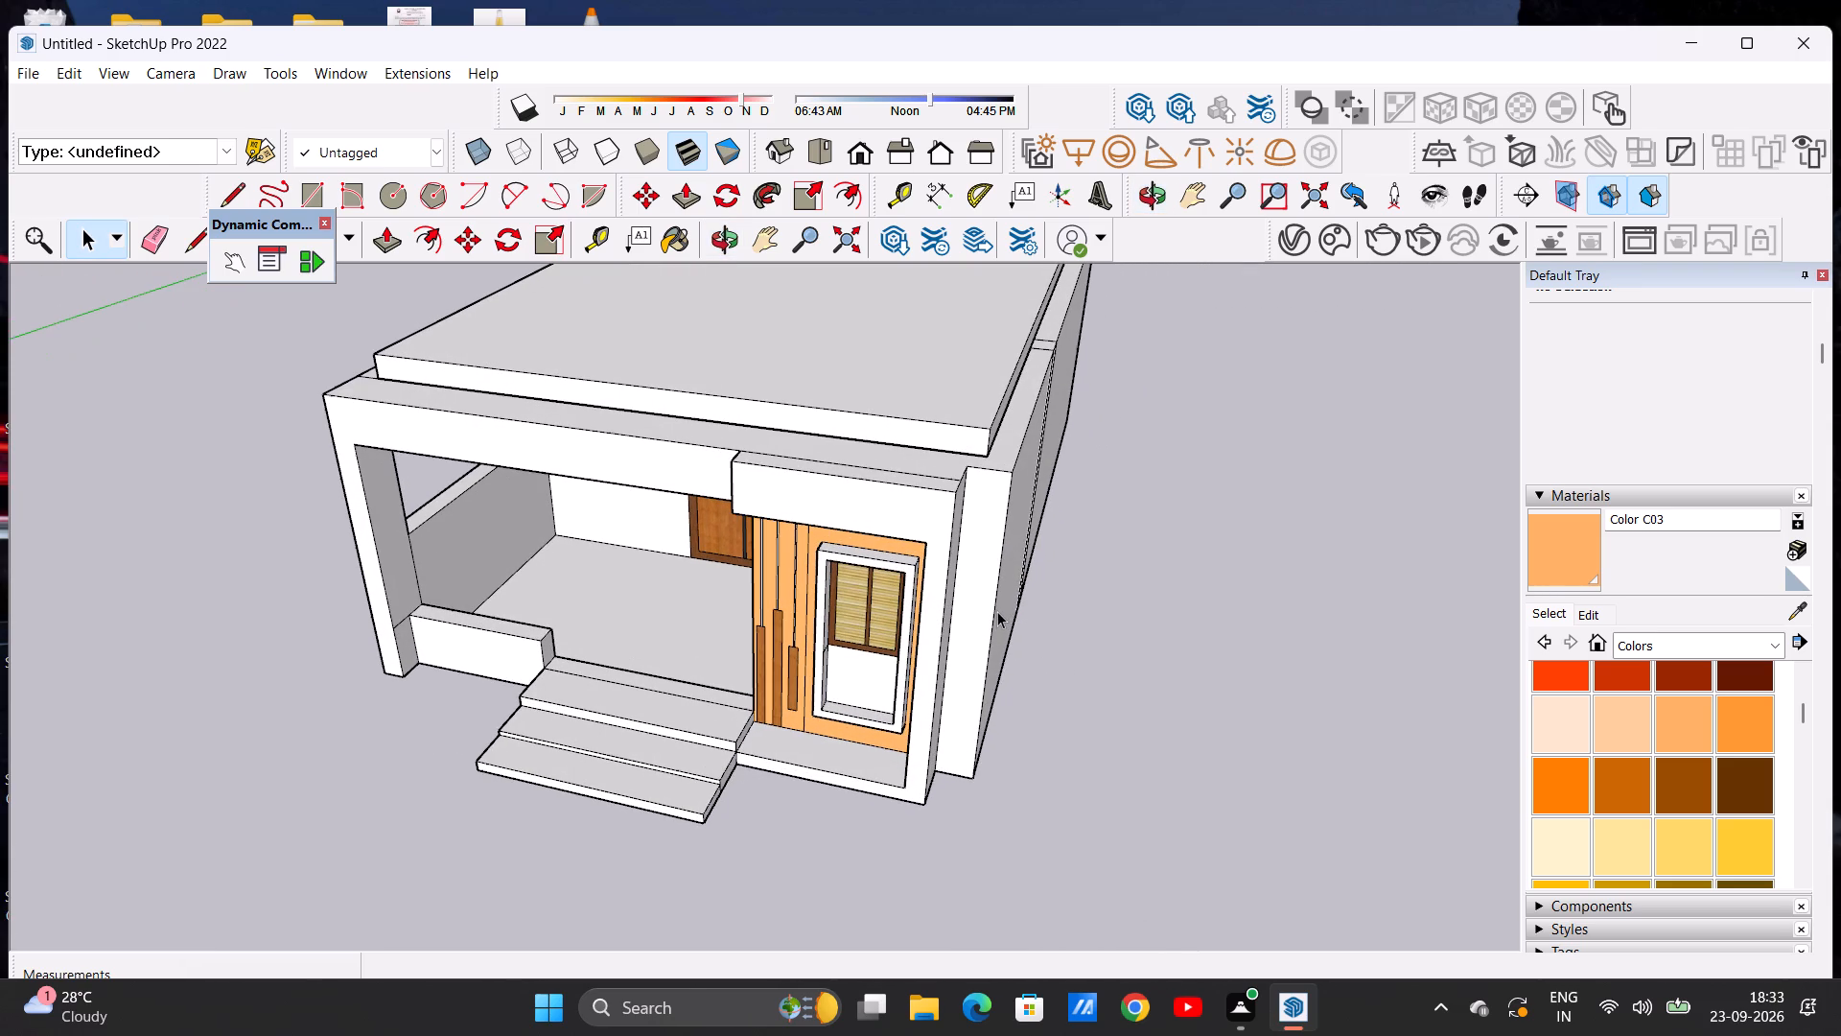
{"action": "scroll", "coordinate": [993, 609], "scroll_direction": "down", "scroll_amount": 1}
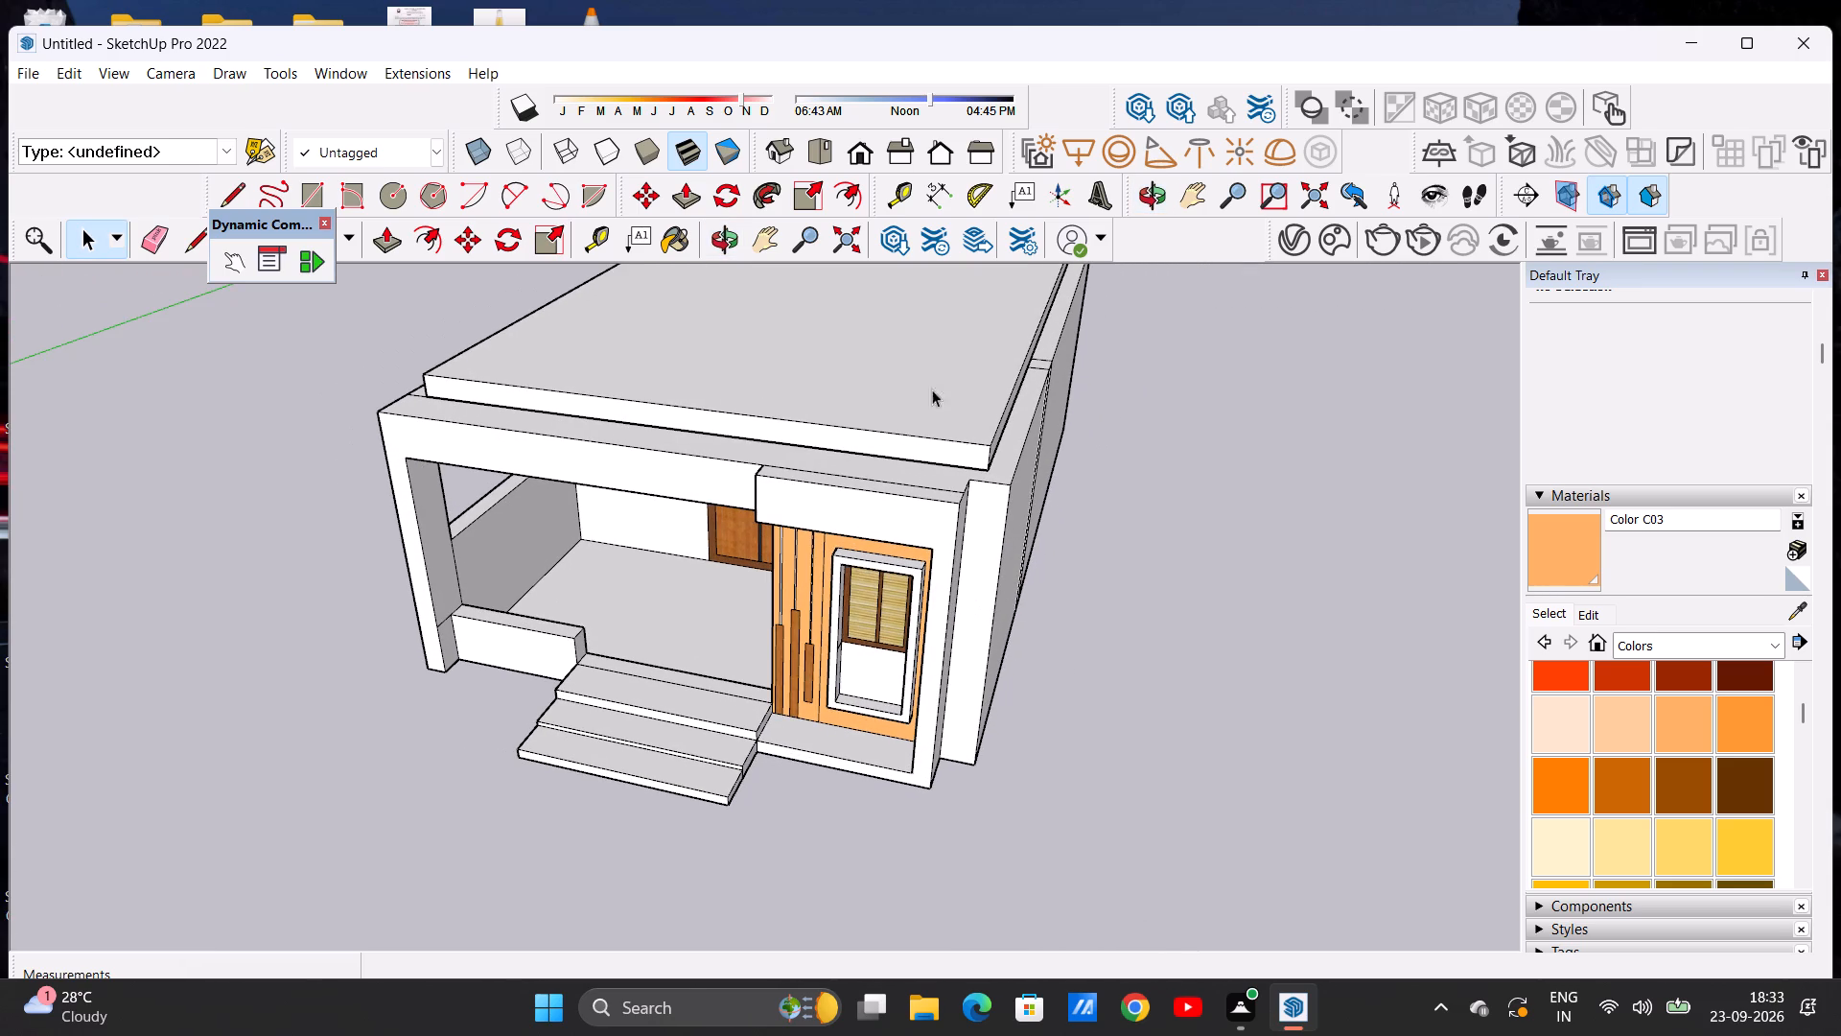
{"action": "left_click", "coordinate": [386, 240]}
{"action": "scroll", "coordinate": [1040, 569], "scroll_direction": "up", "scroll_amount": 4}
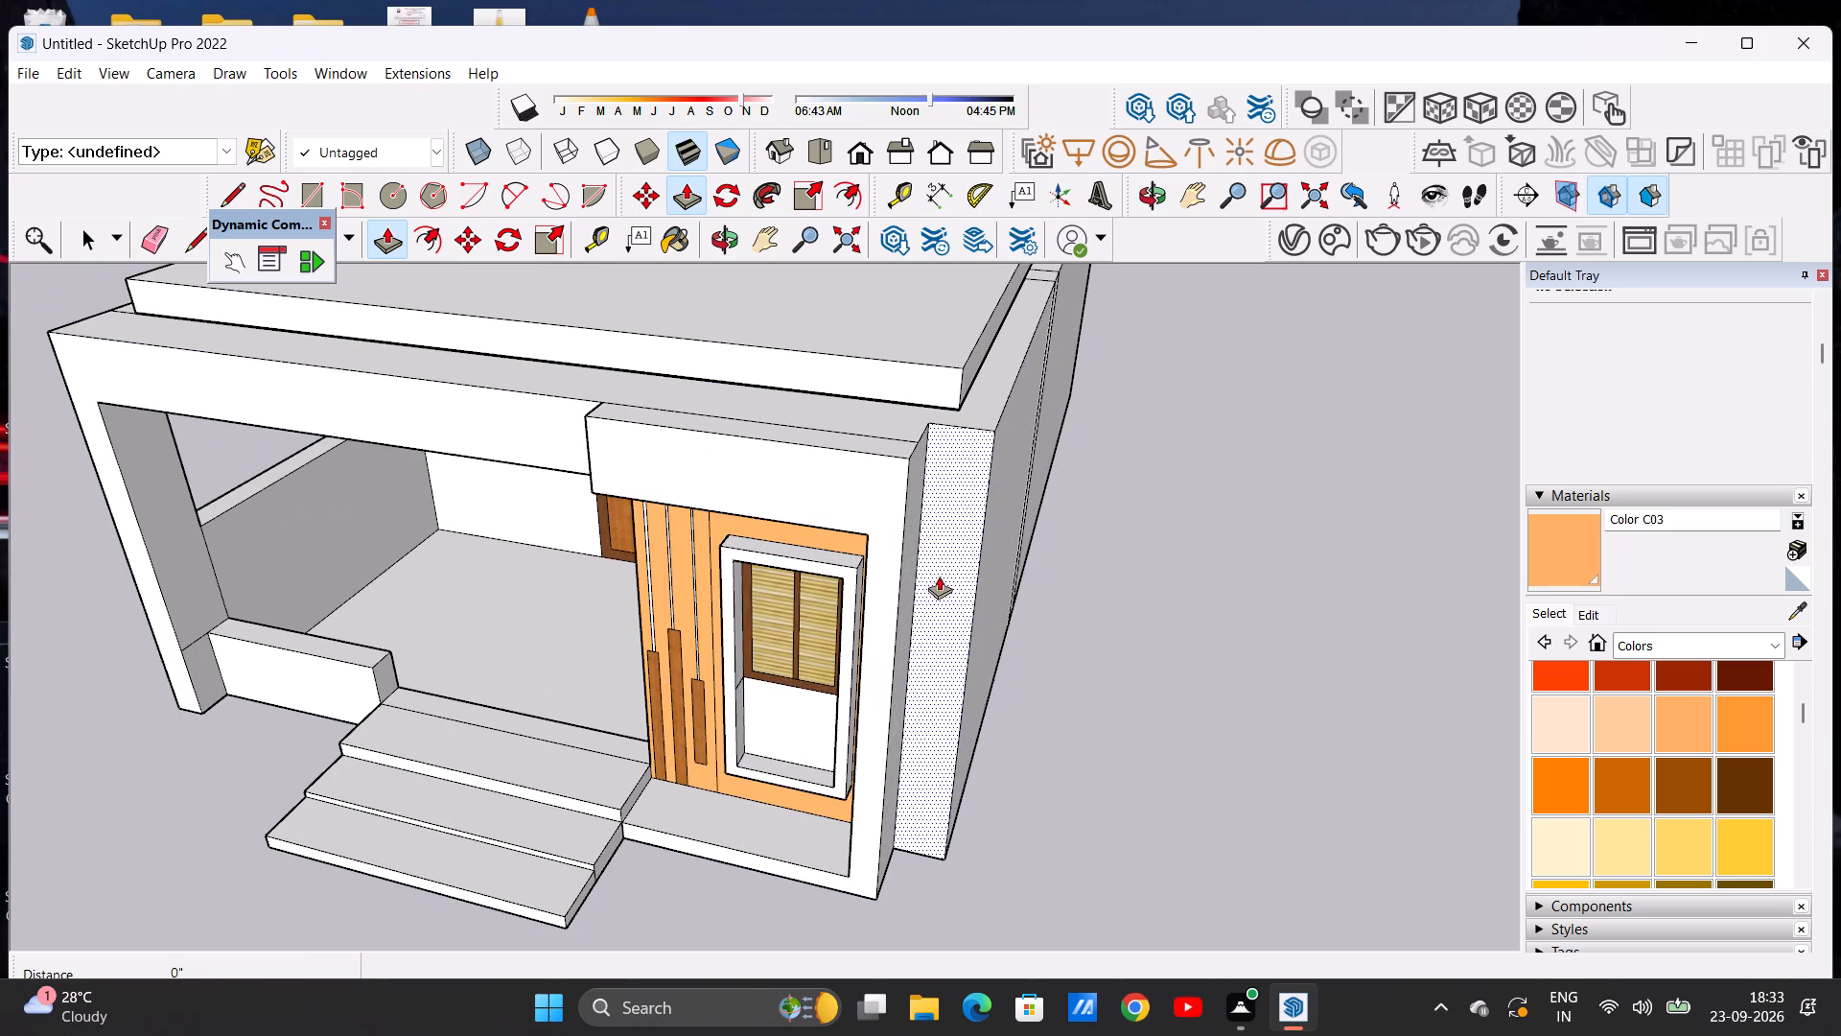
{"action": "left_click", "coordinate": [910, 548]}
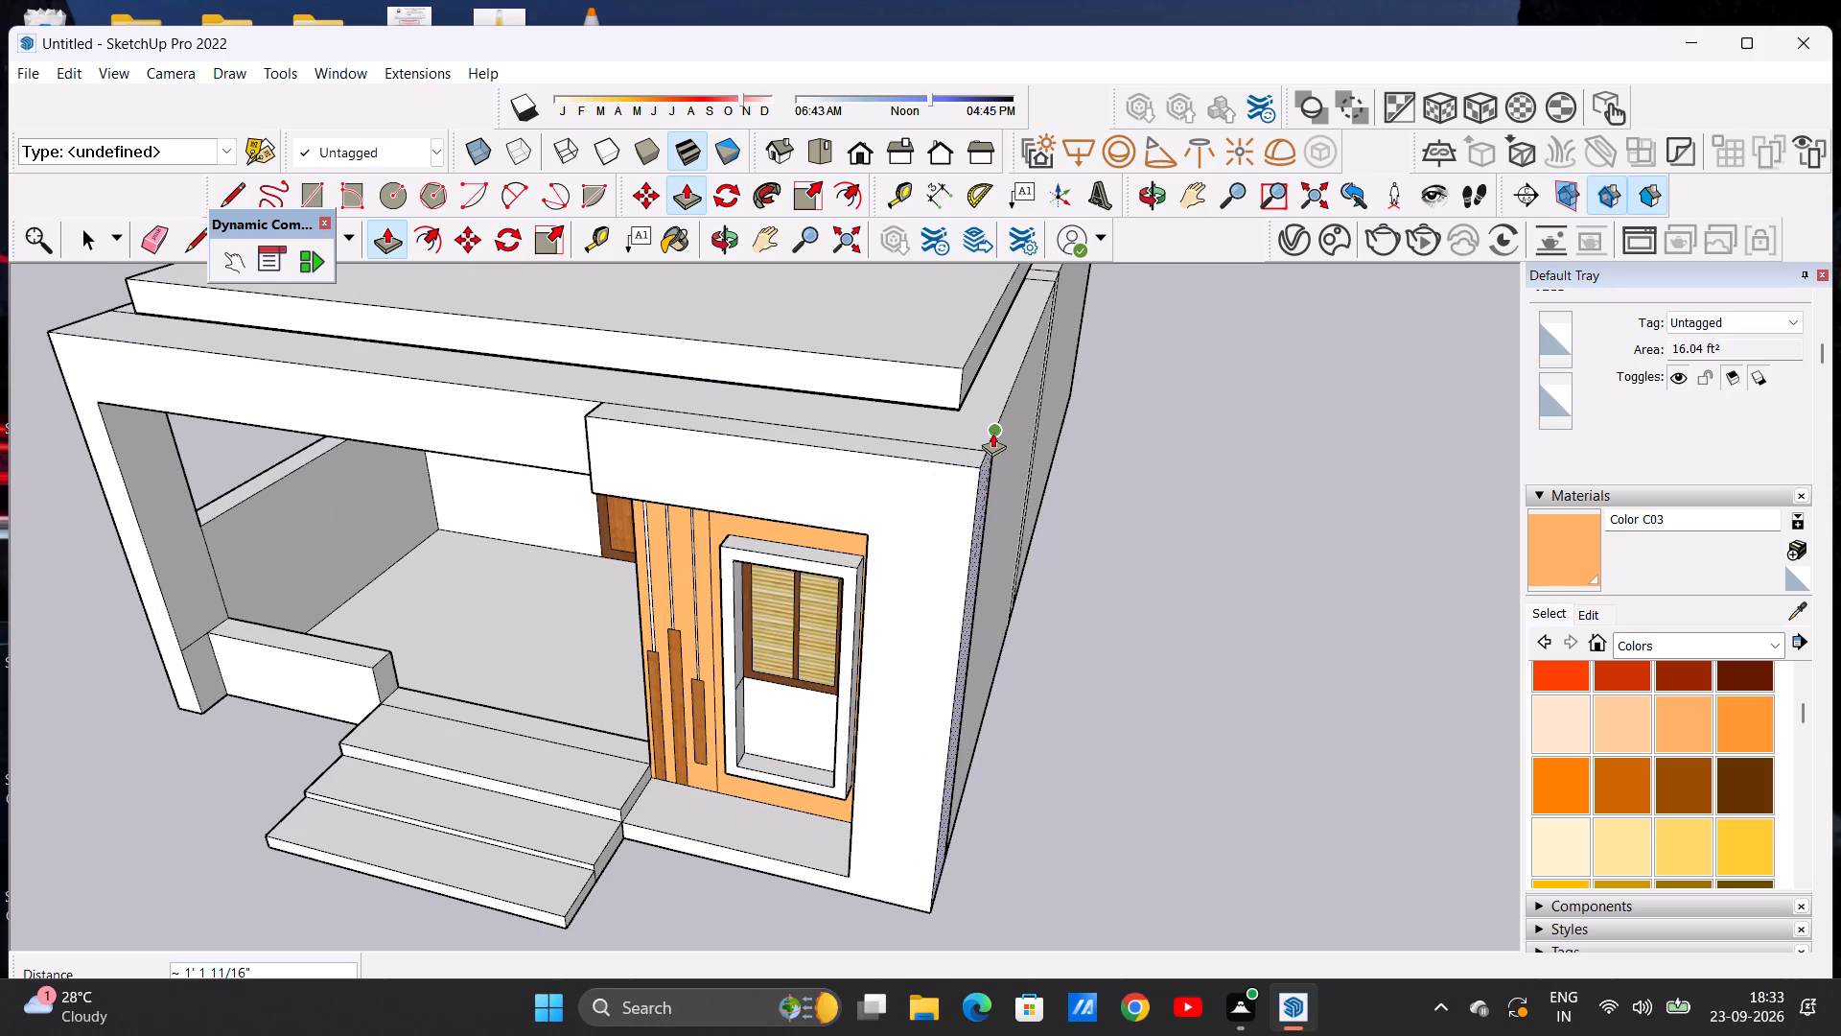
{"action": "left_click", "coordinate": [992, 433]}
{"action": "key", "text": "space"}
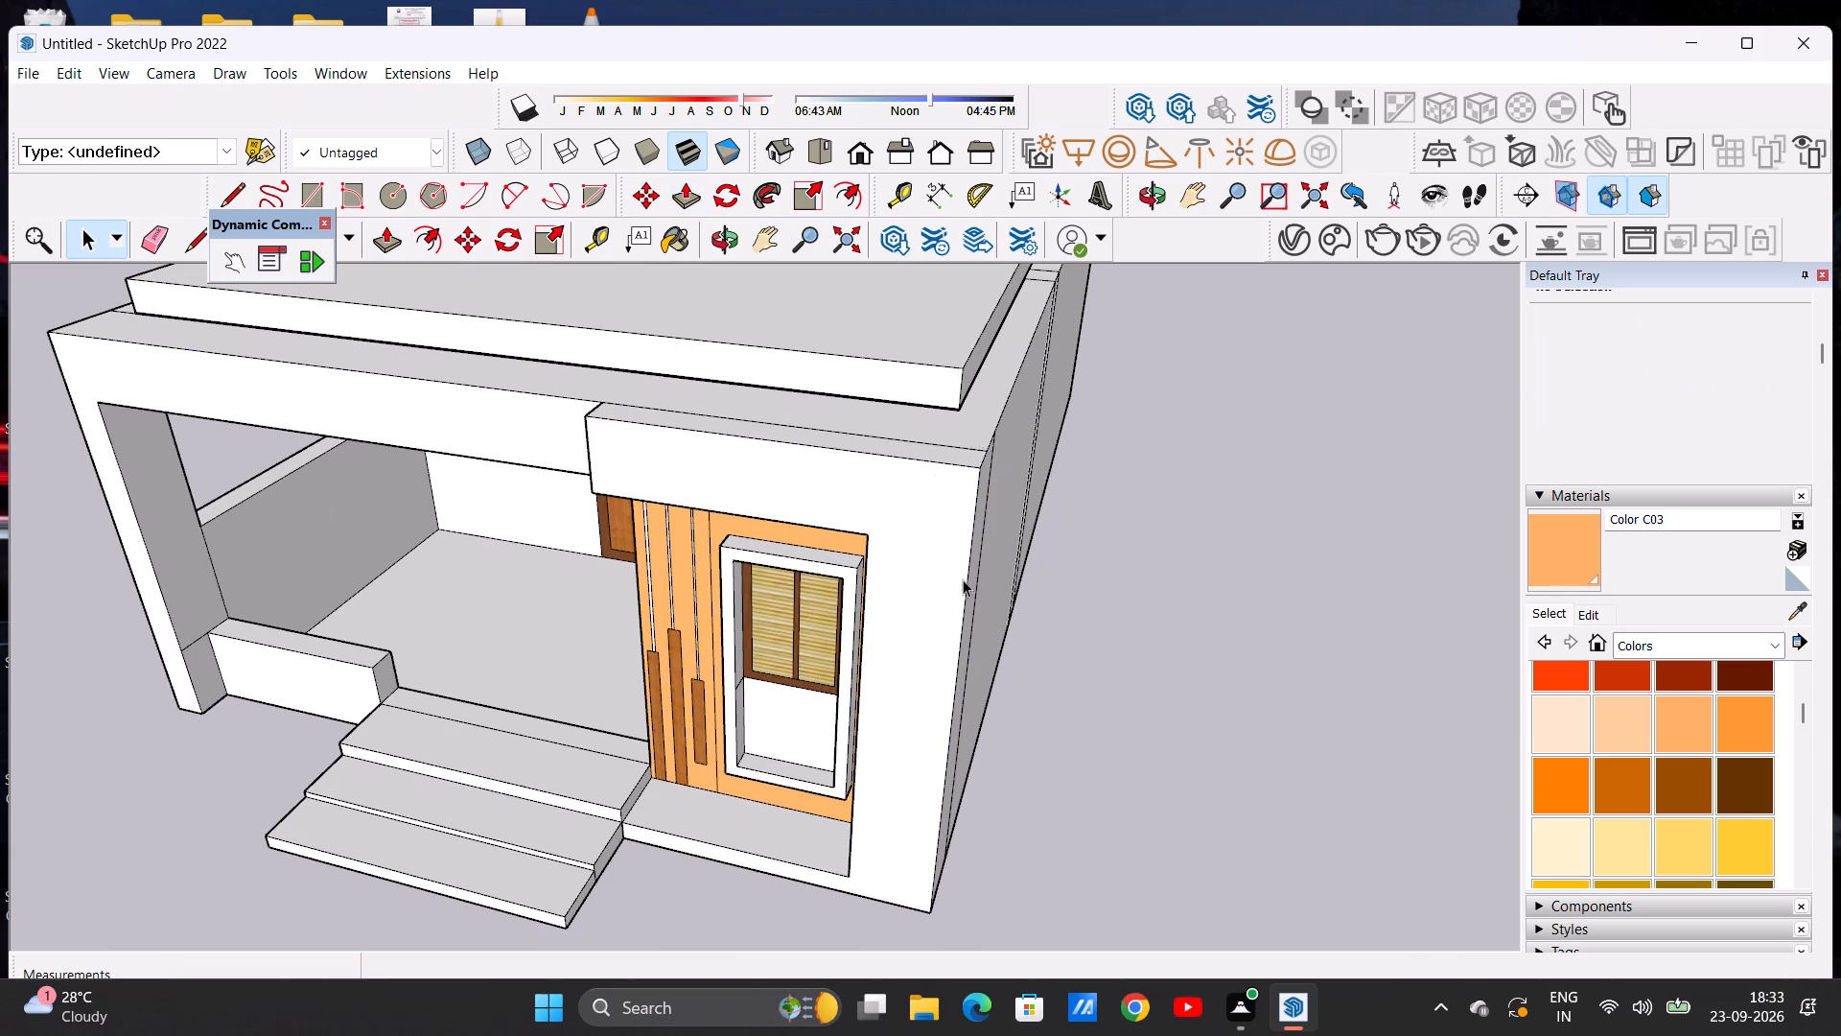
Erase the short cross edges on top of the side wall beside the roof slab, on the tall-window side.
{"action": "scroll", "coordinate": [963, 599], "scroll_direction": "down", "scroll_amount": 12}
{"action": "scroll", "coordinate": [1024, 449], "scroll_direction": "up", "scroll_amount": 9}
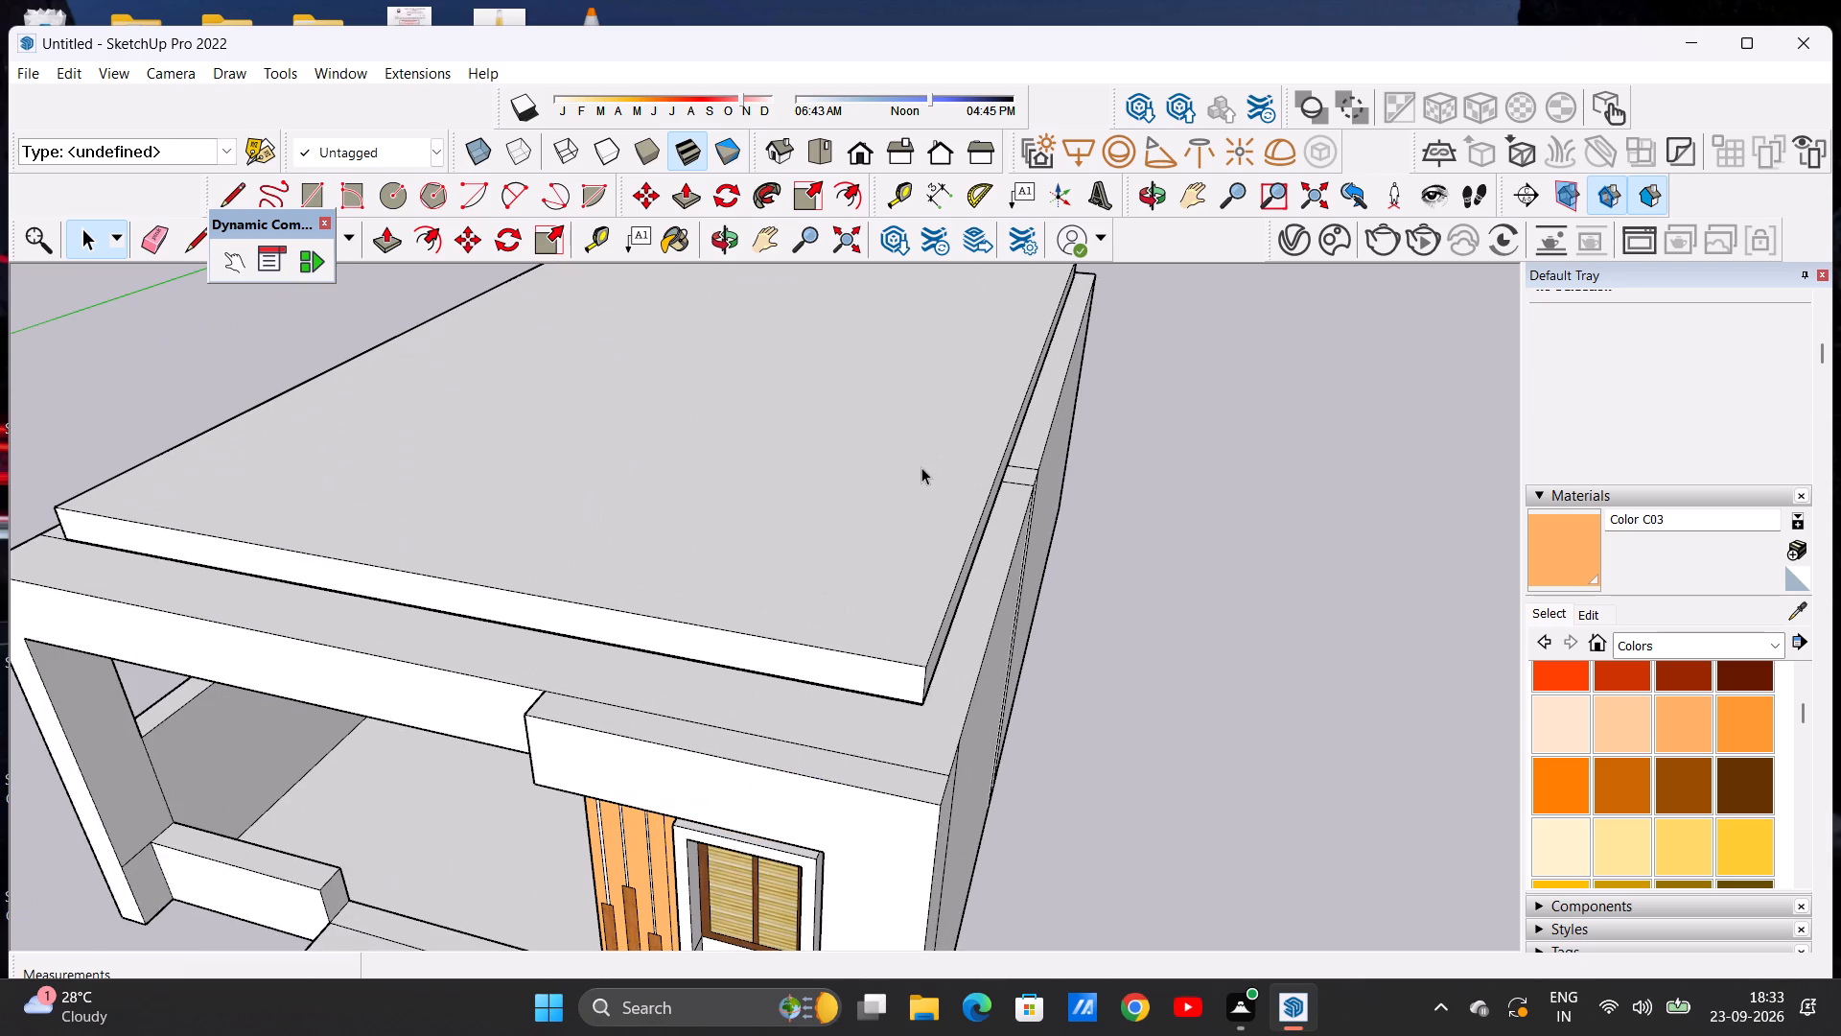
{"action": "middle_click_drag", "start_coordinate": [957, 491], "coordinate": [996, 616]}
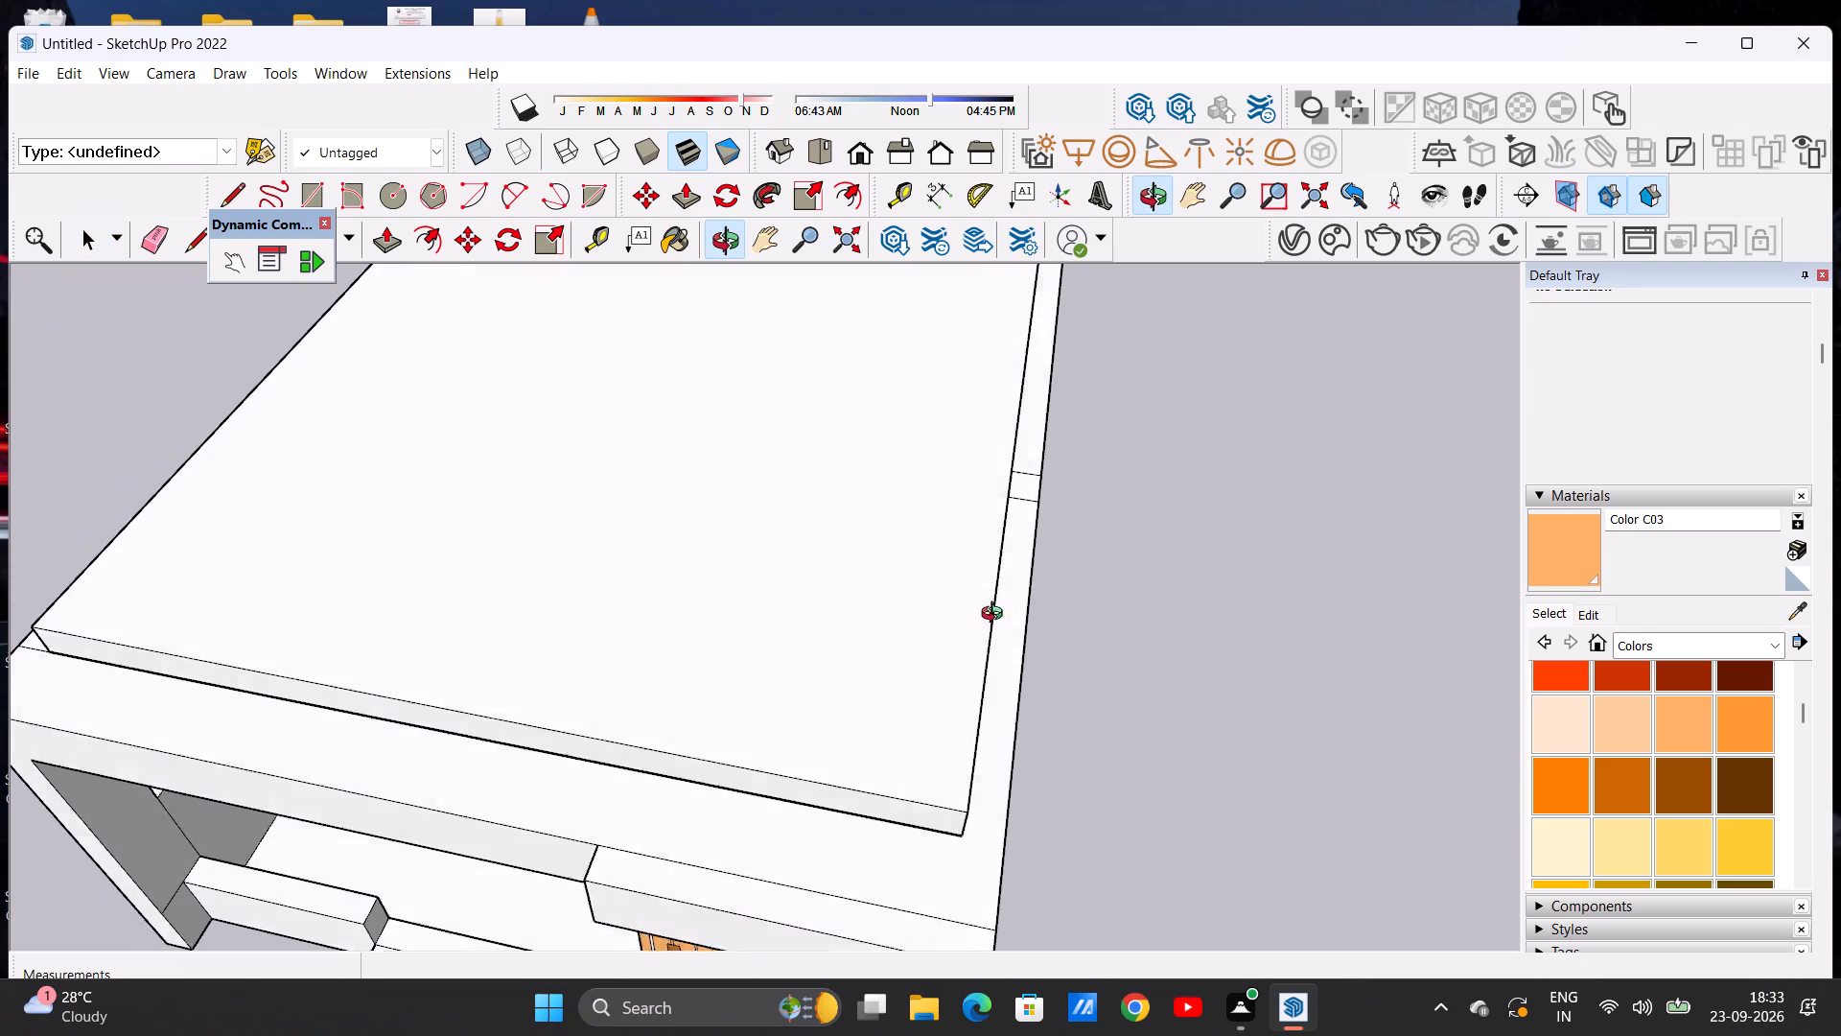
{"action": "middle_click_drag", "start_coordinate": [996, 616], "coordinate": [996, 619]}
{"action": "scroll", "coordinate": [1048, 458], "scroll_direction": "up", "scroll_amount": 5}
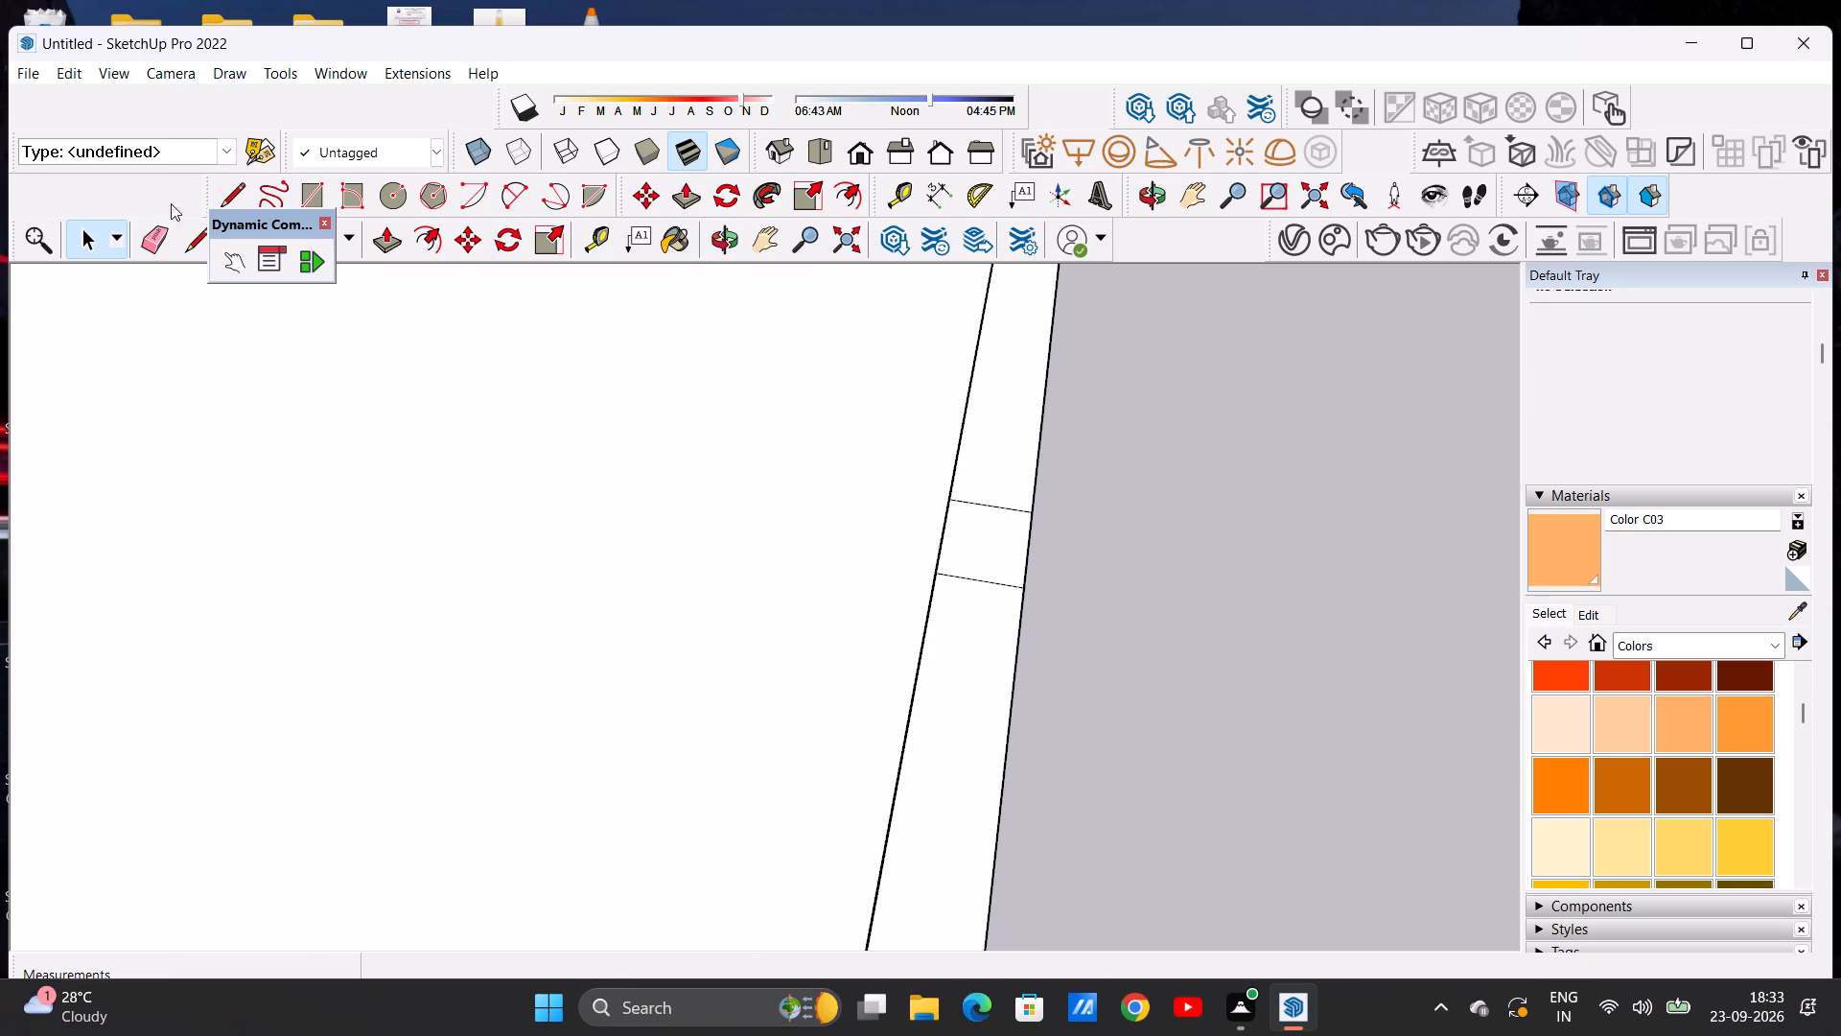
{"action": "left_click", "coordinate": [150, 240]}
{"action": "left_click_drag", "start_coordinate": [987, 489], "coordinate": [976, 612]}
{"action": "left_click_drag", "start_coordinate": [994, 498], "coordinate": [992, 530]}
Examine the roof slab's lower front corner and the wall top beneath it from close up and farther out.
{"action": "scroll", "coordinate": [1018, 509], "scroll_direction": "down", "scroll_amount": 6}
{"action": "middle_click_drag", "start_coordinate": [1038, 684], "coordinate": [834, 504]}
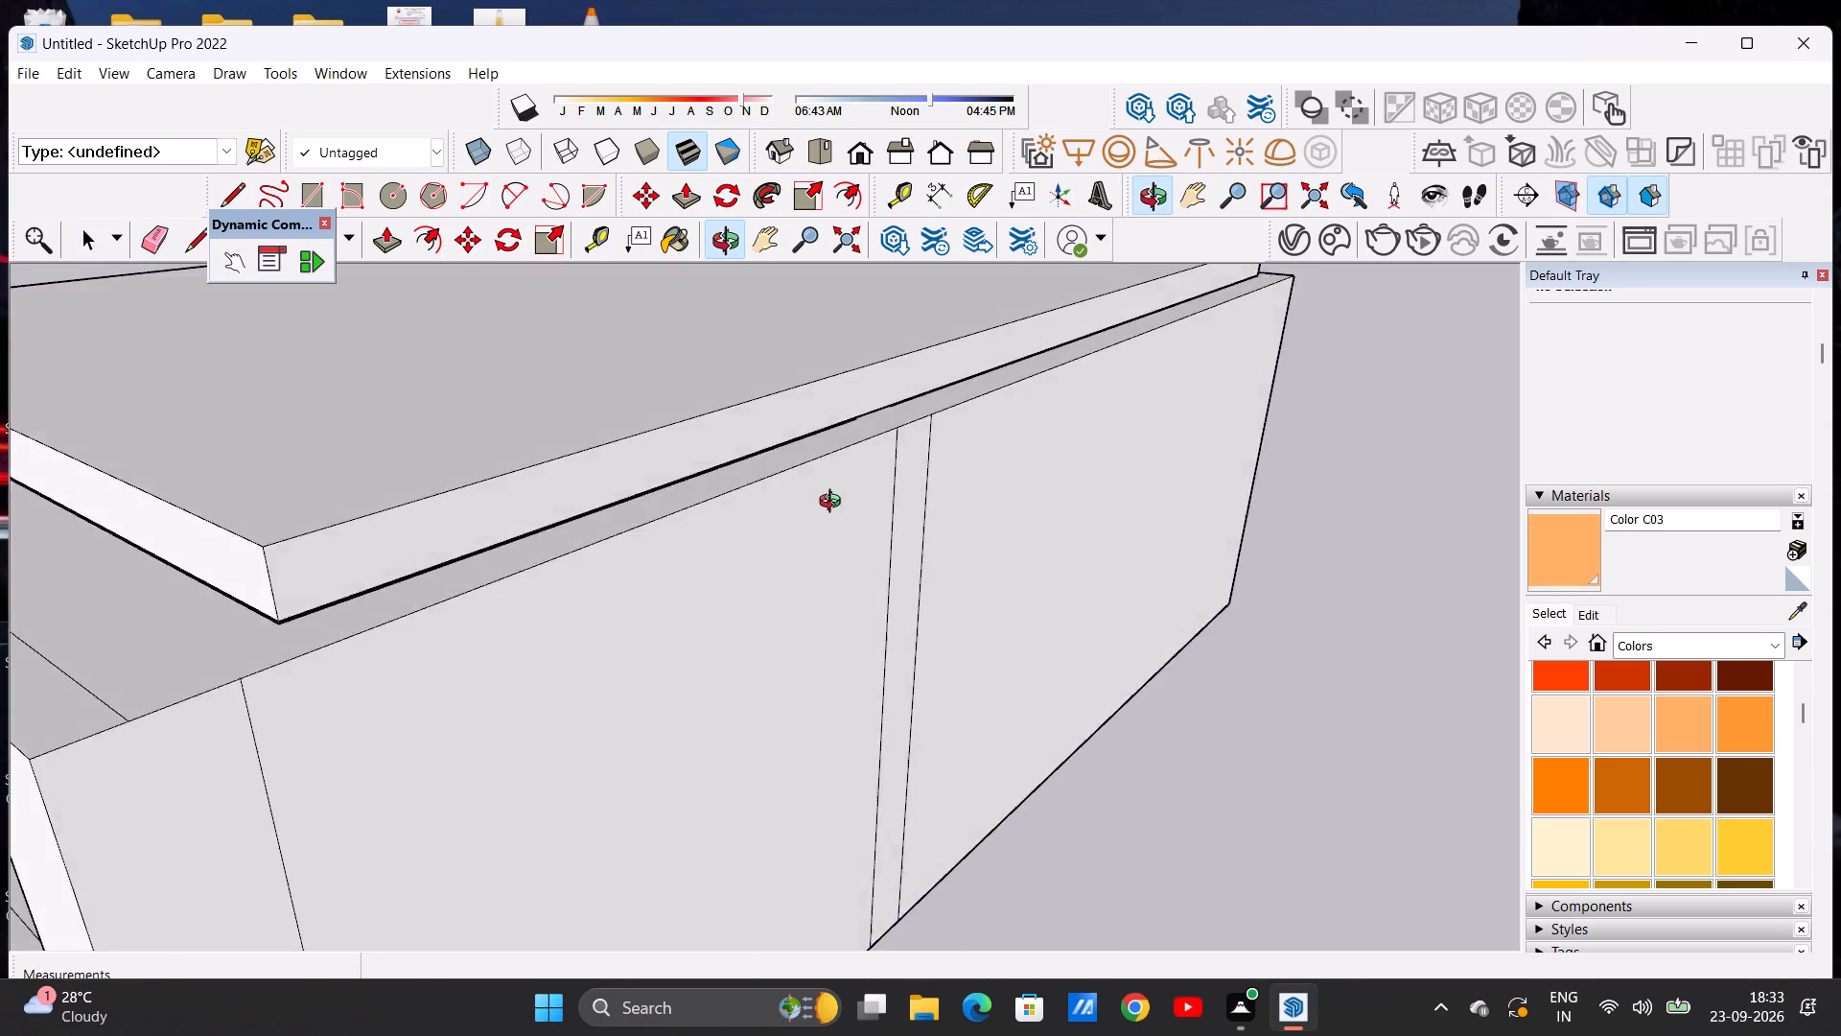
{"action": "middle_click_drag", "start_coordinate": [834, 504], "coordinate": [946, 456]}
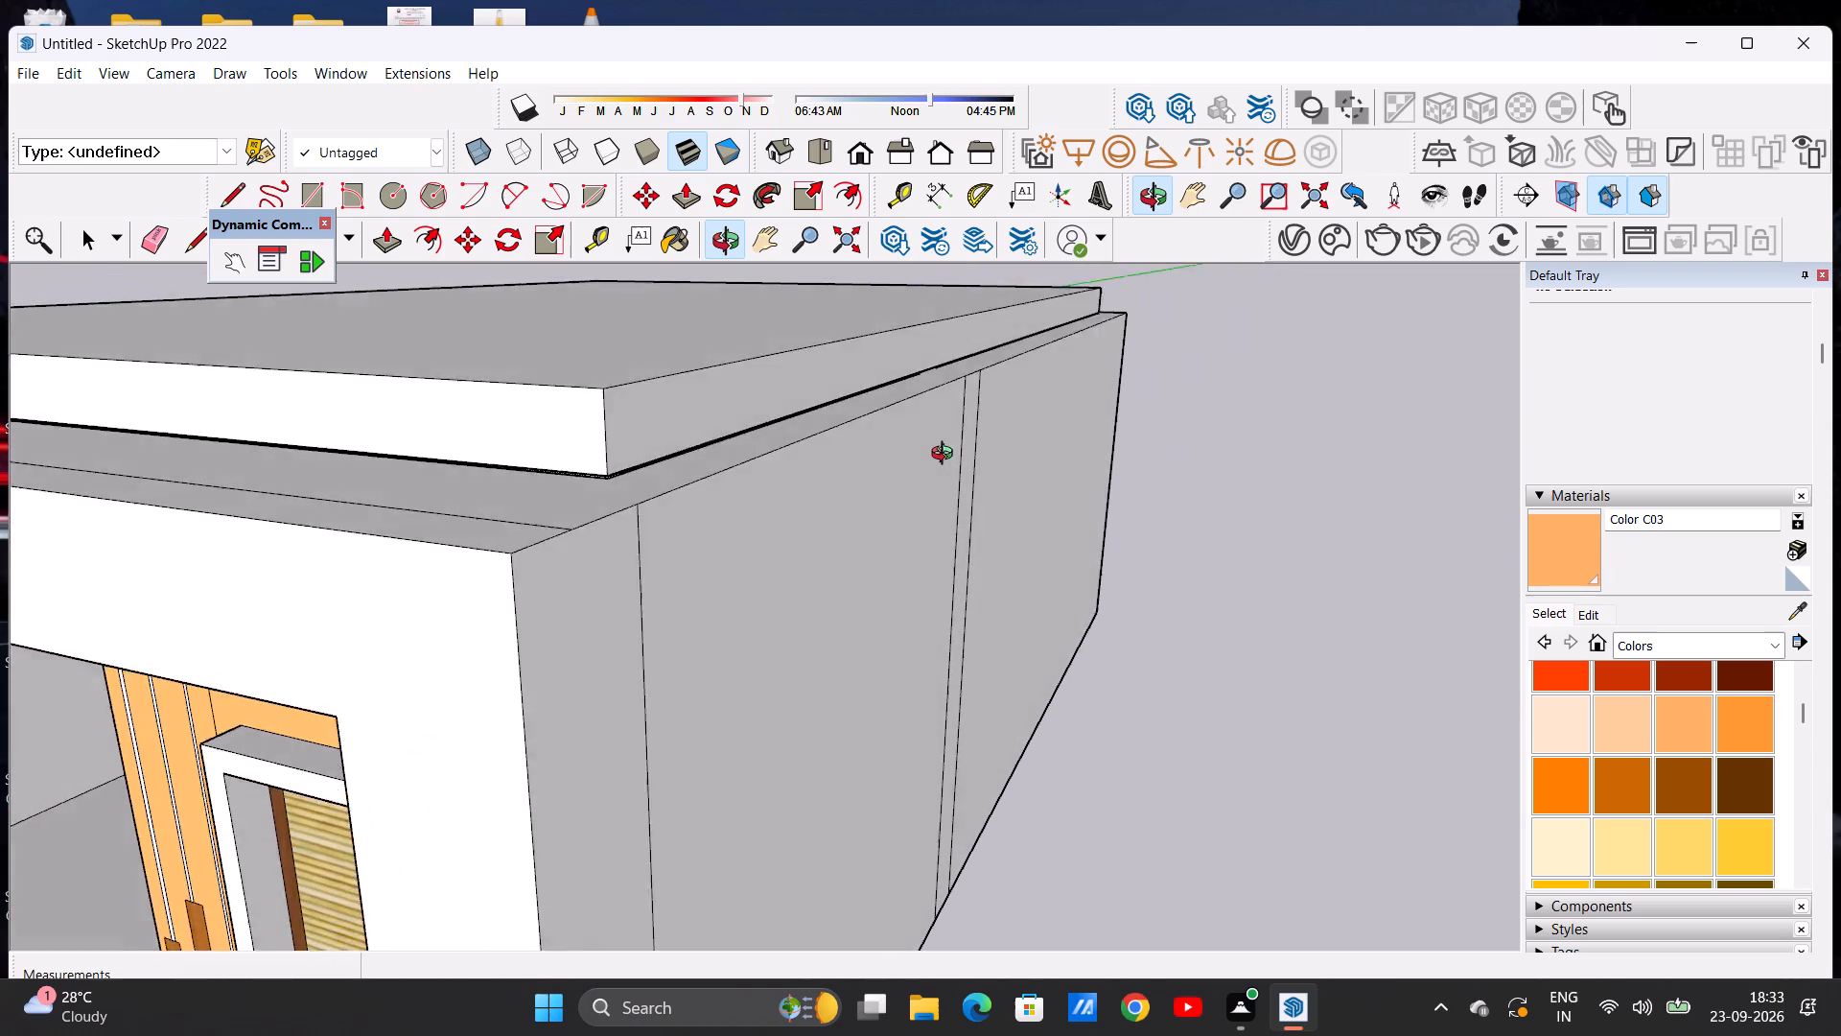
{"action": "middle_click_drag", "start_coordinate": [946, 456], "coordinate": [944, 523]}
{"action": "scroll", "coordinate": [618, 673], "scroll_direction": "up", "scroll_amount": 20}
{"action": "scroll", "coordinate": [618, 673], "scroll_direction": "up", "scroll_amount": 3}
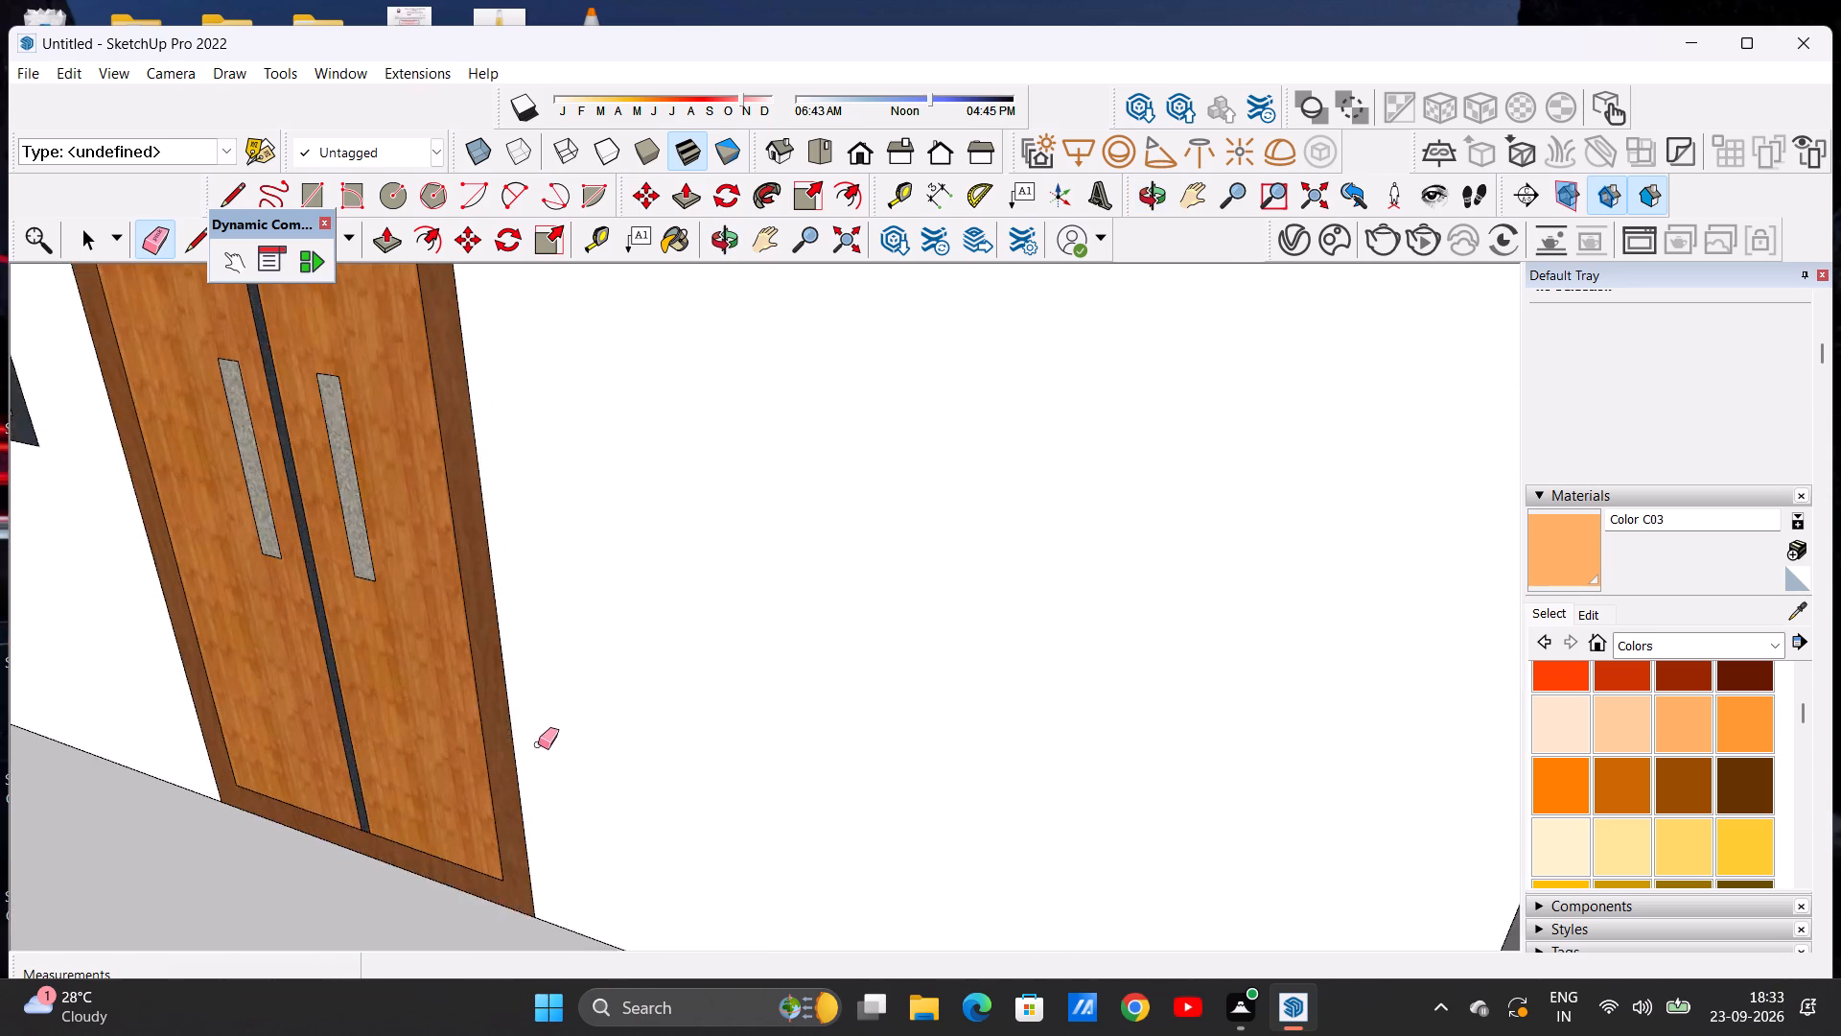
{"action": "scroll", "coordinate": [538, 744], "scroll_direction": "up", "scroll_amount": 3}
{"action": "scroll", "coordinate": [532, 731], "scroll_direction": "down", "scroll_amount": 20}
{"action": "scroll", "coordinate": [532, 731], "scroll_direction": "down", "scroll_amount": 17}
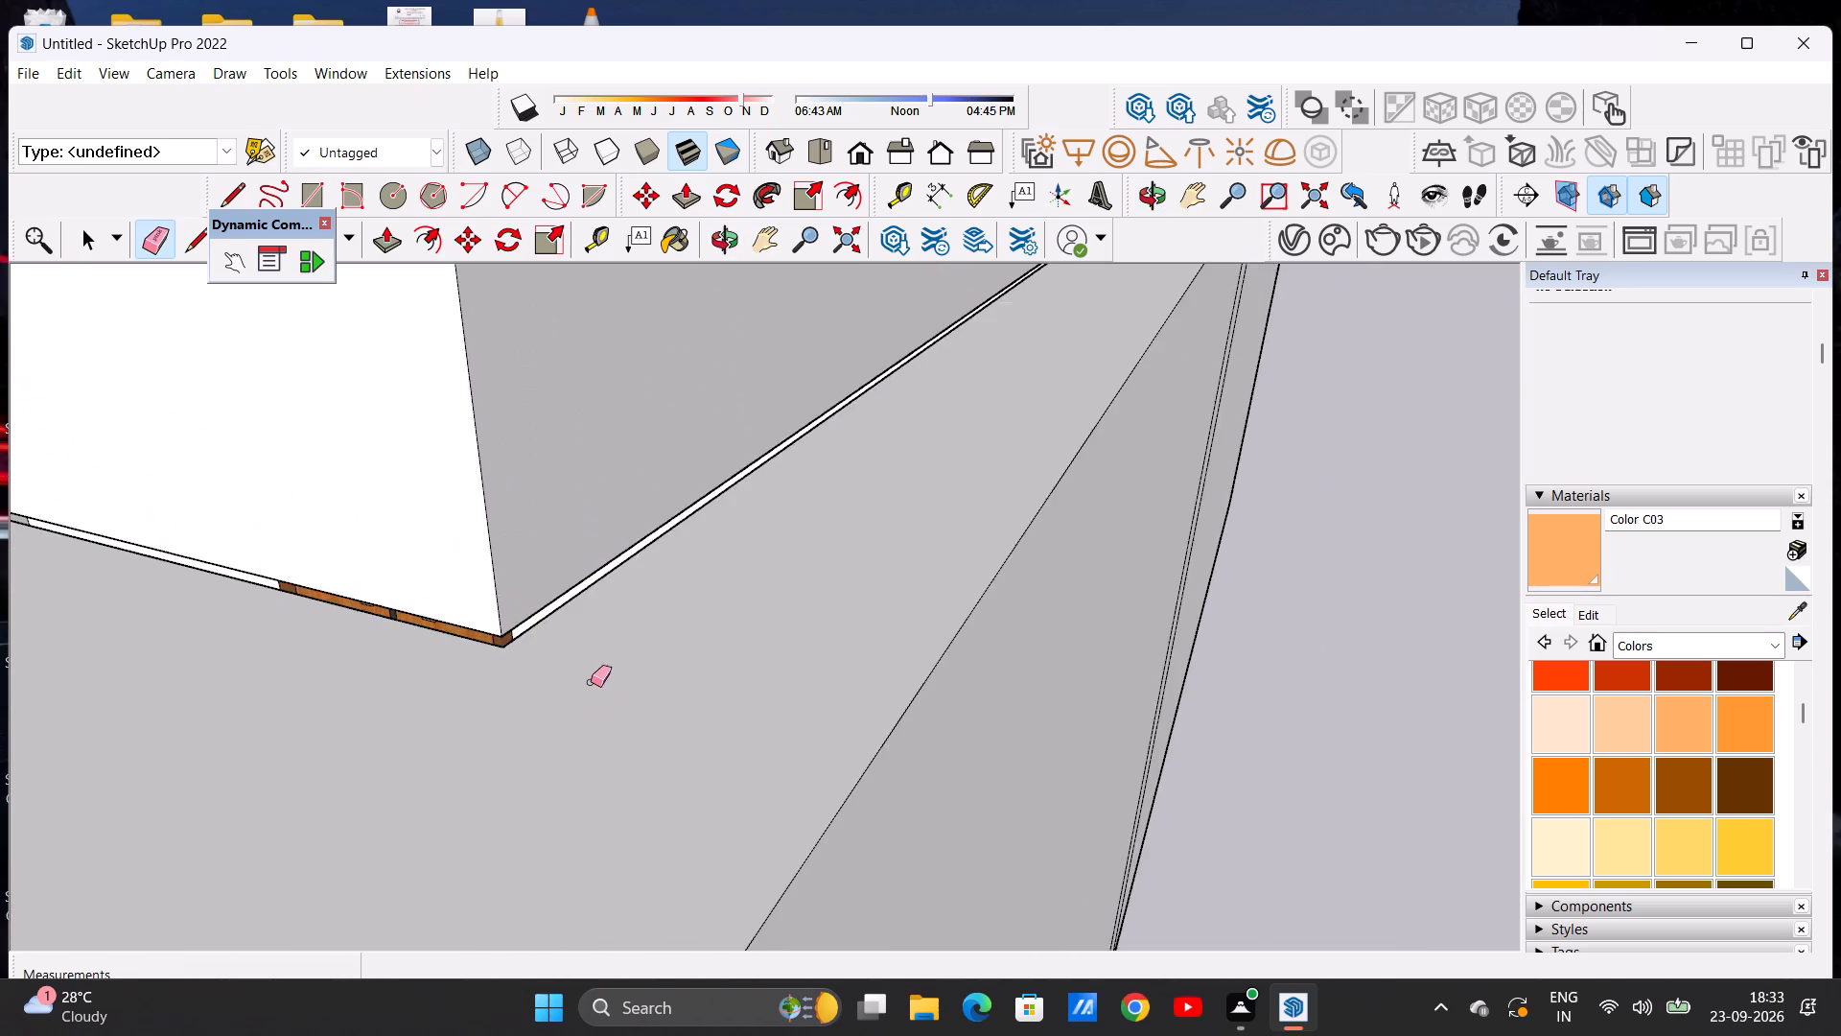
{"action": "scroll", "coordinate": [591, 682], "scroll_direction": "down", "scroll_amount": 18}
{"action": "scroll", "coordinate": [626, 673], "scroll_direction": "down", "scroll_amount": 4}
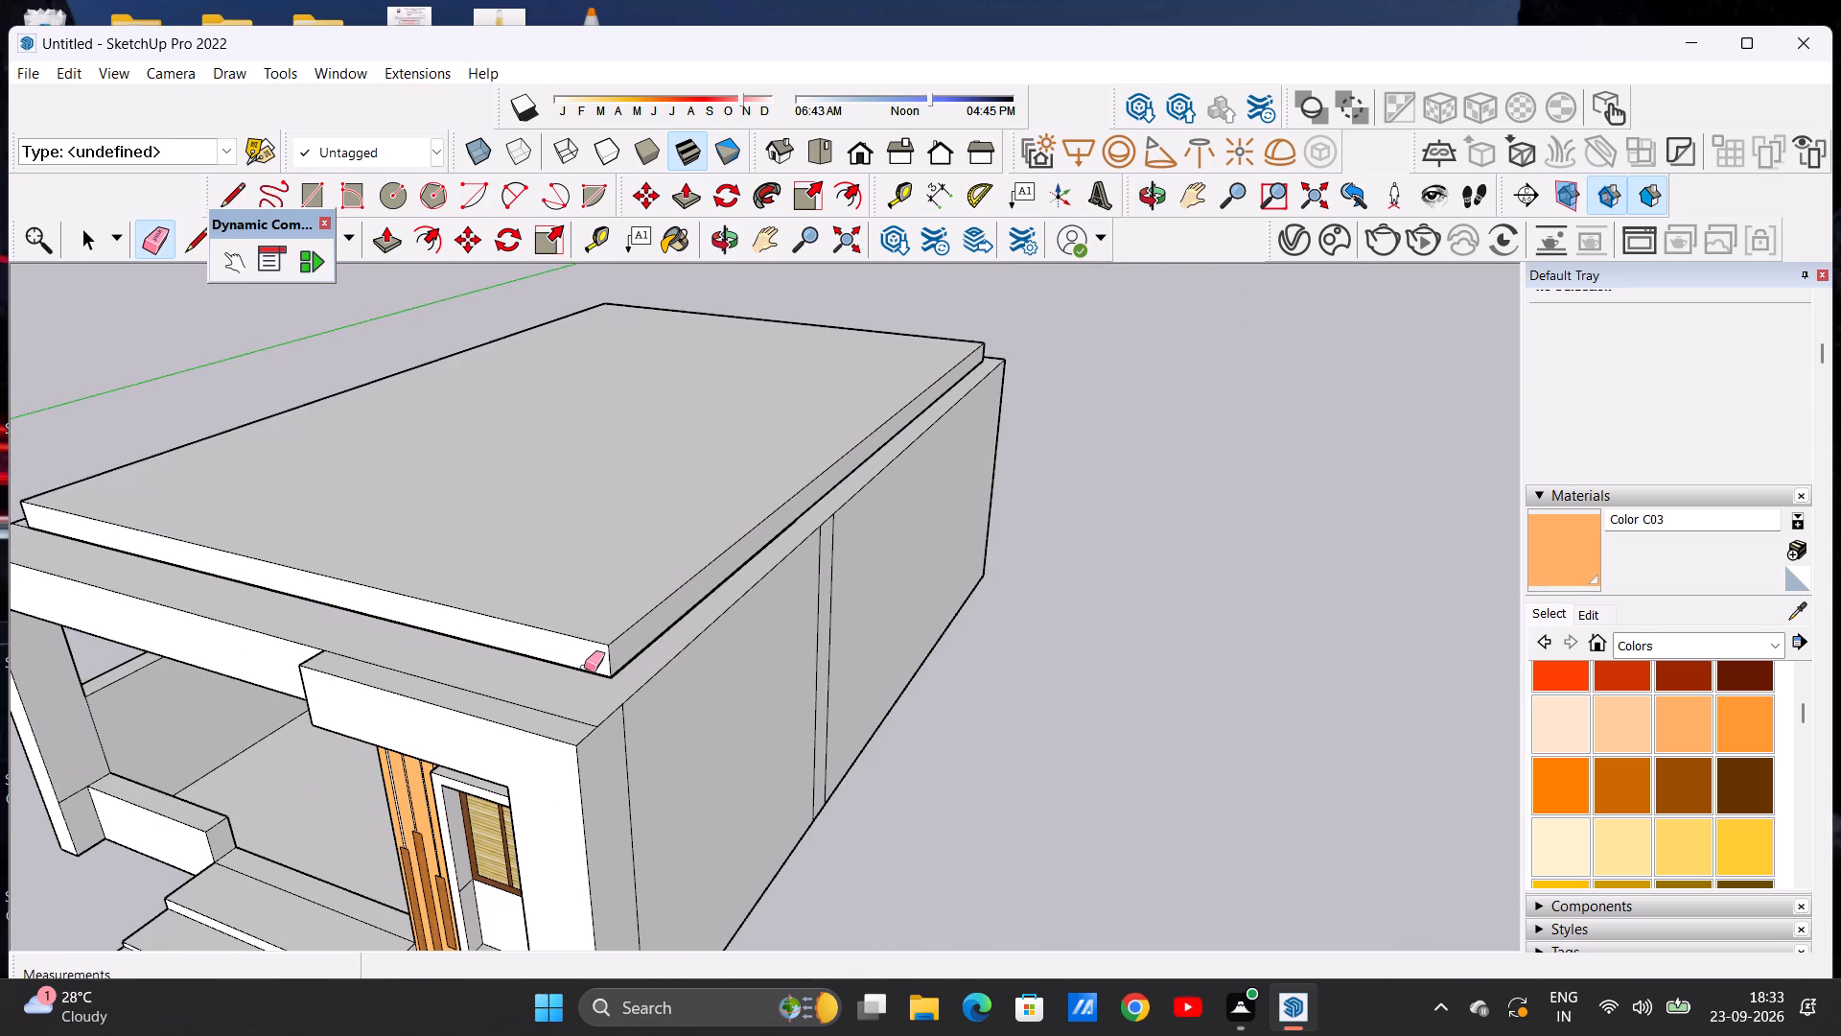
{"action": "scroll", "coordinate": [579, 668], "scroll_direction": "up", "scroll_amount": 5}
{"action": "scroll", "coordinate": [626, 674], "scroll_direction": "up", "scroll_amount": 20}
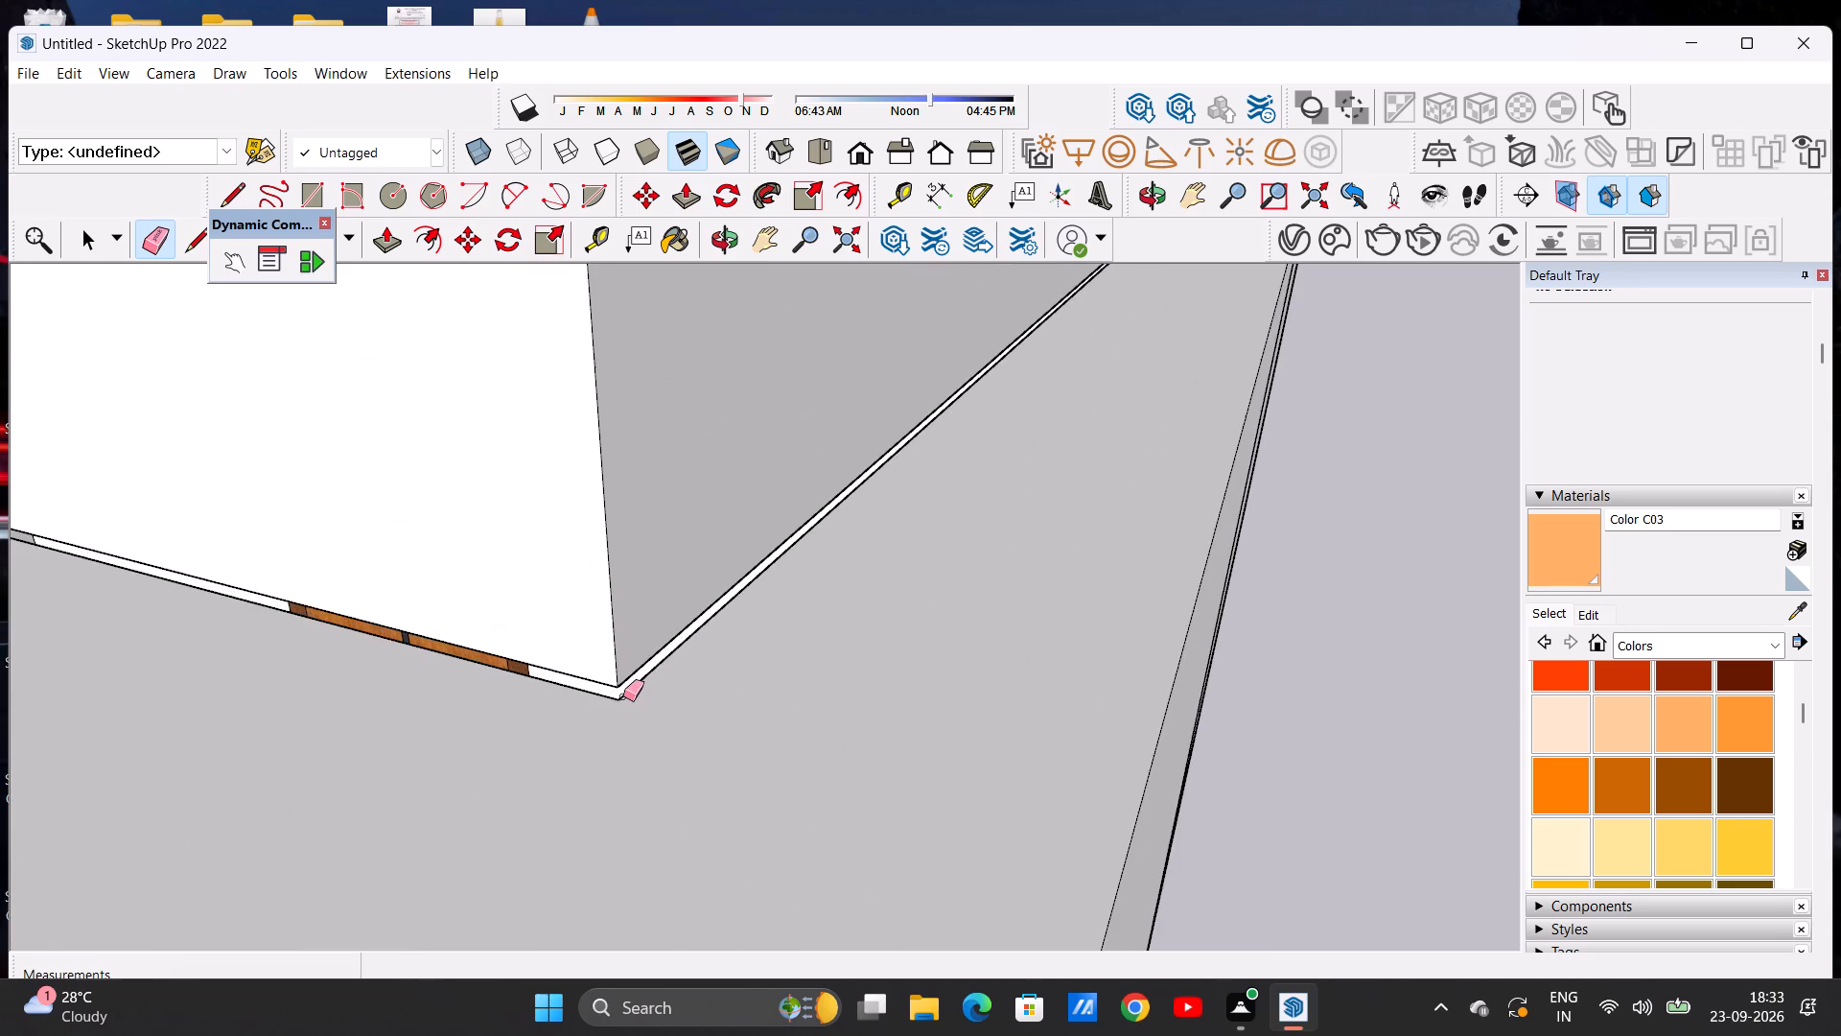
{"action": "scroll", "coordinate": [623, 696], "scroll_direction": "down", "scroll_amount": 20}
{"action": "scroll", "coordinate": [703, 655], "scroll_direction": "up", "scroll_amount": 5}
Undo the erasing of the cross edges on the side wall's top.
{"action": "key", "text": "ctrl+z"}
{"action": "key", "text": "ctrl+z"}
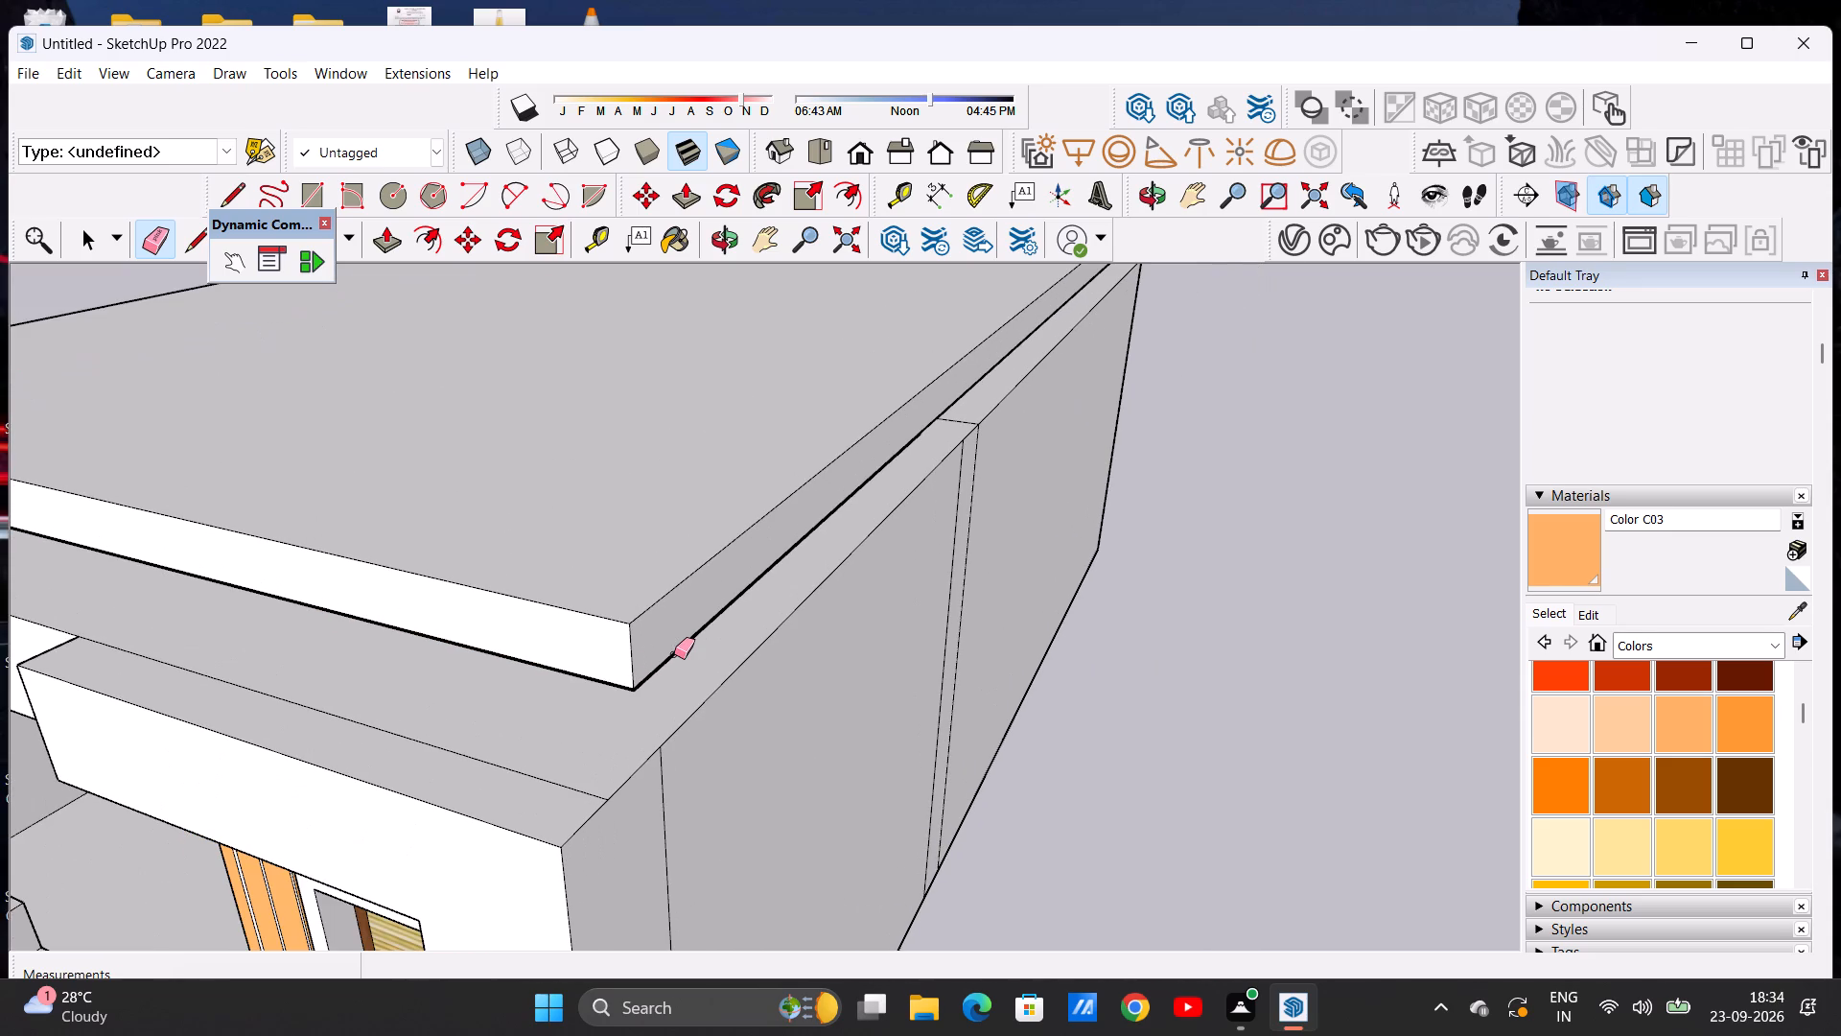
Select the entire roof slab and move it about 1/4" from its lower front corner on the tall-window side.
{"action": "scroll", "coordinate": [625, 697], "scroll_direction": "up", "scroll_amount": 20}
{"action": "scroll", "coordinate": [664, 677], "scroll_direction": "down", "scroll_amount": 10}
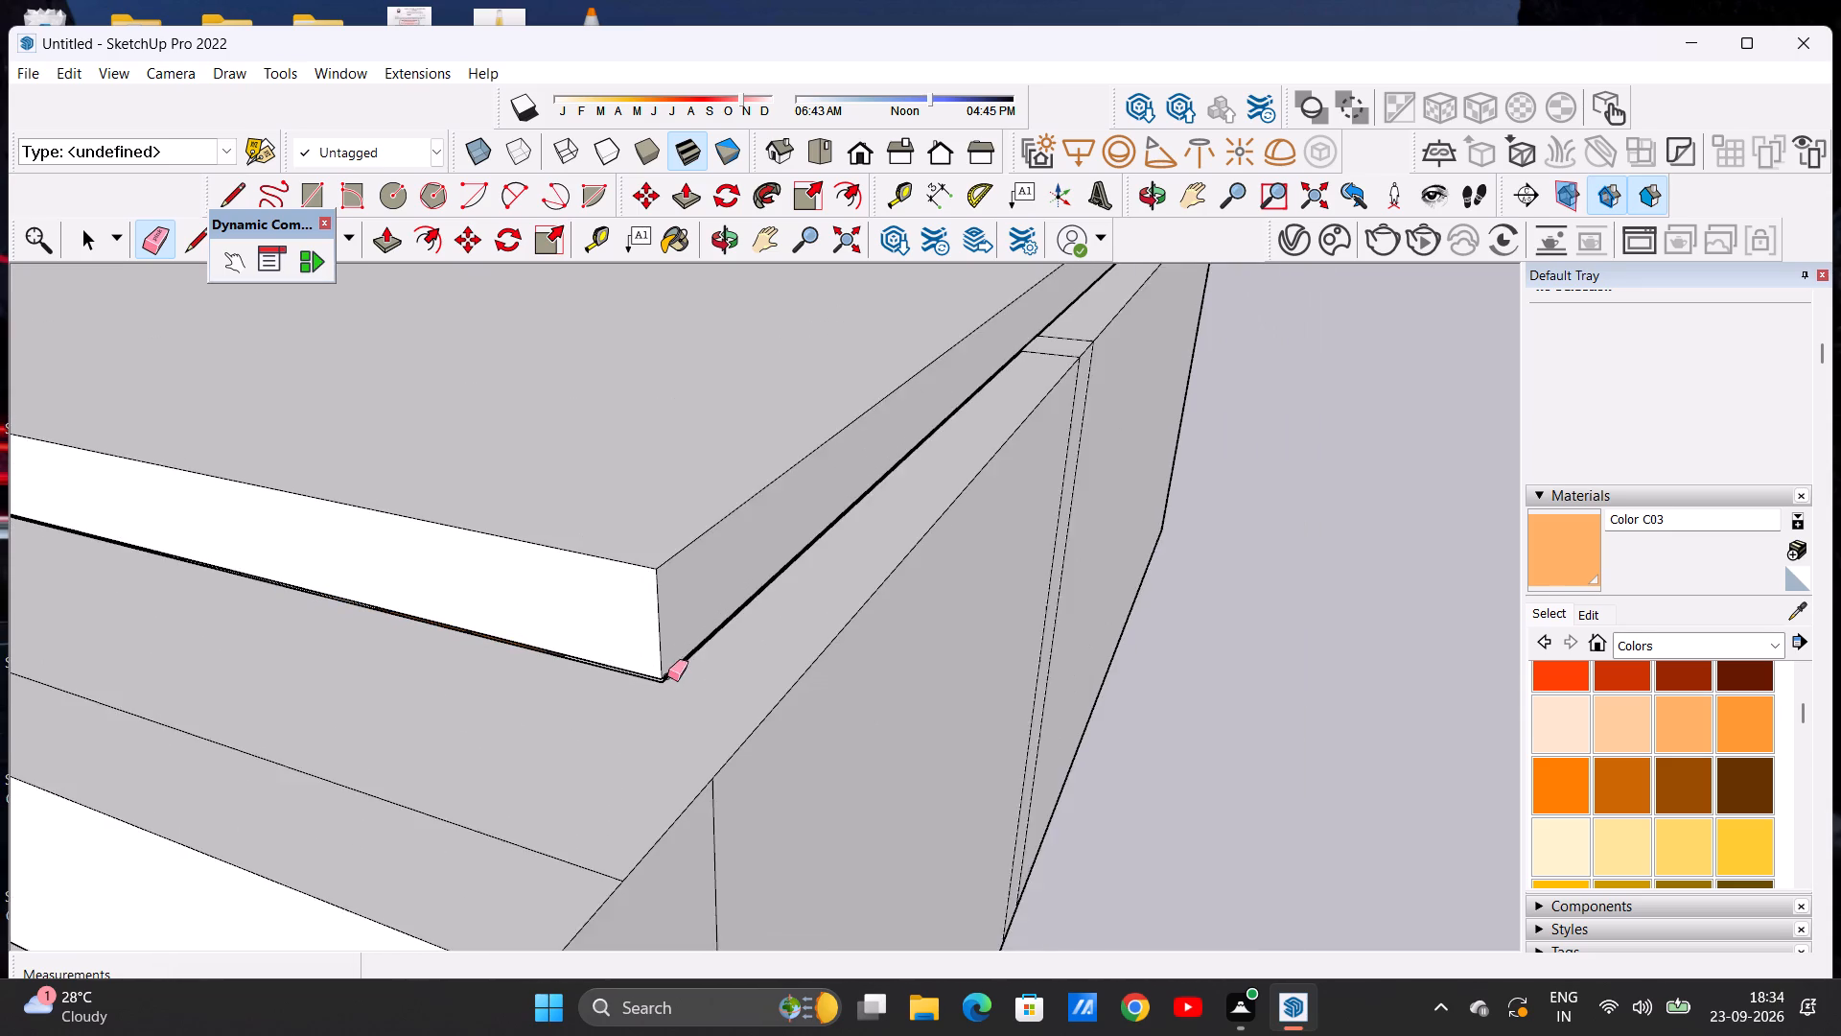
{"action": "scroll", "coordinate": [667, 676], "scroll_direction": "down", "scroll_amount": 5}
{"action": "key", "text": "space"}
{"action": "left_click", "coordinate": [658, 623]}
{"action": "triple_click", "coordinate": [658, 636]}
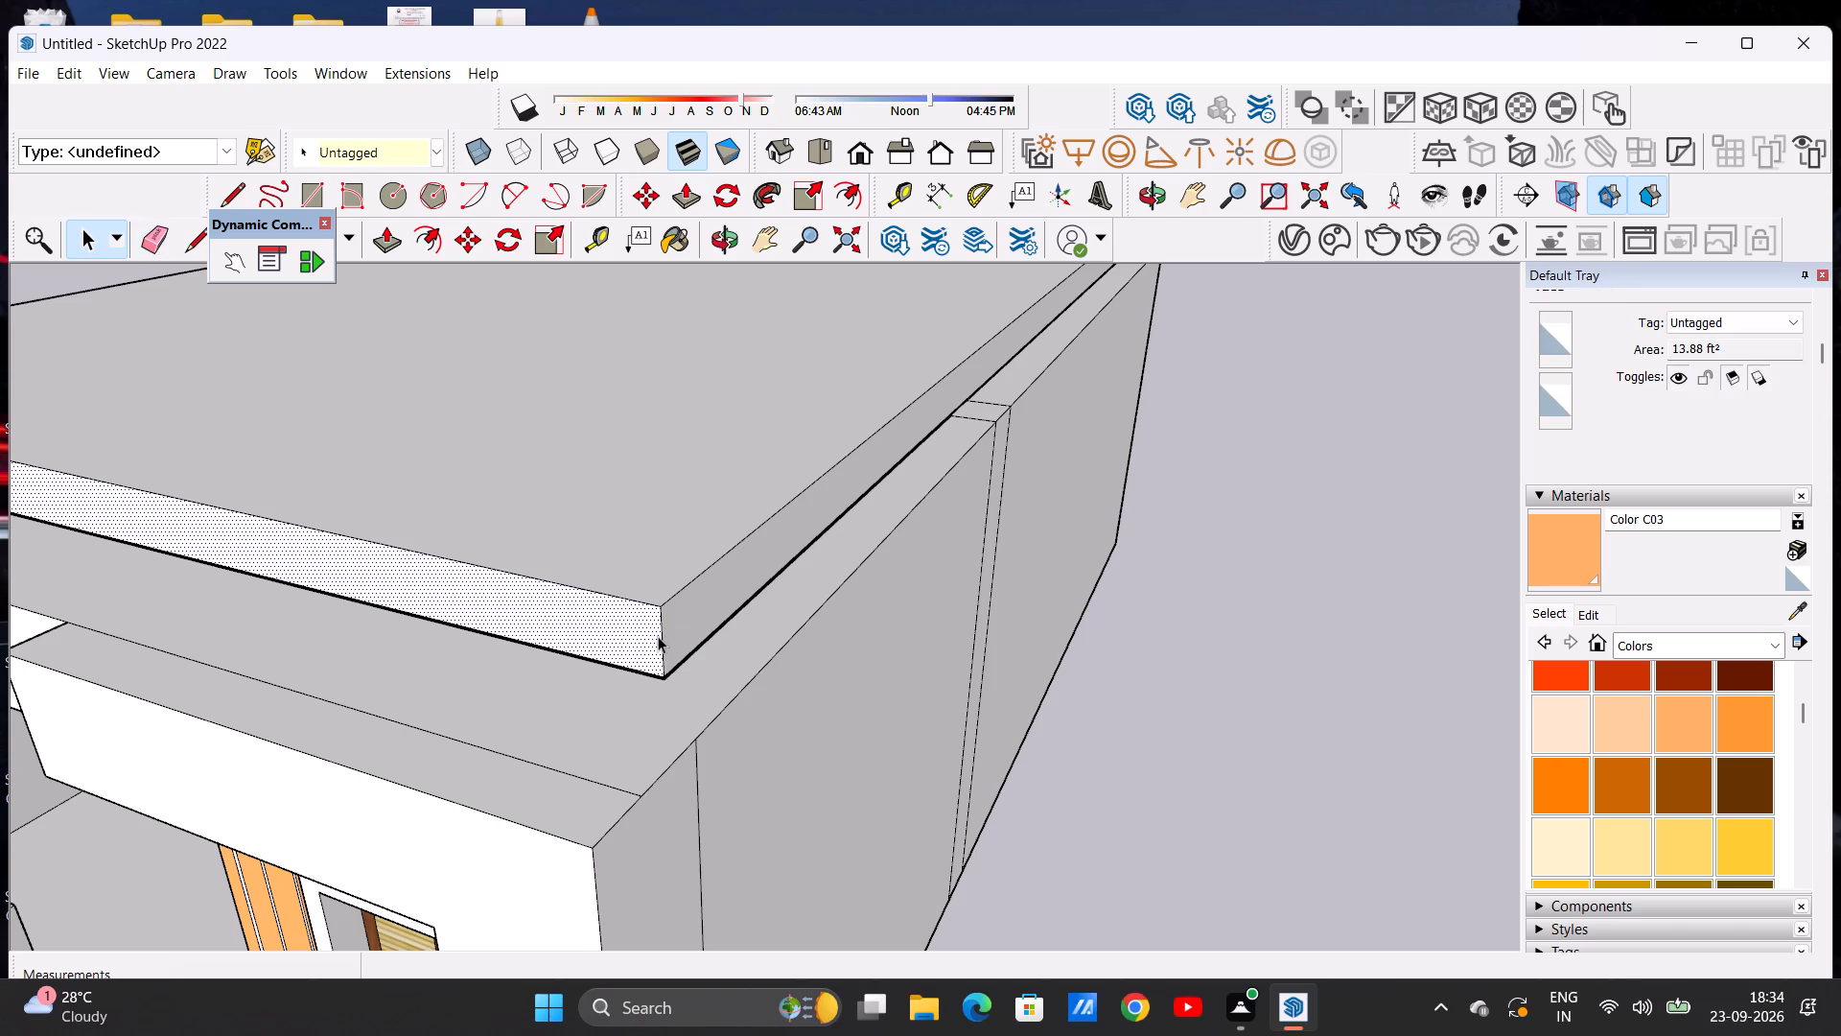
{"action": "left_click", "coordinate": [658, 637]}
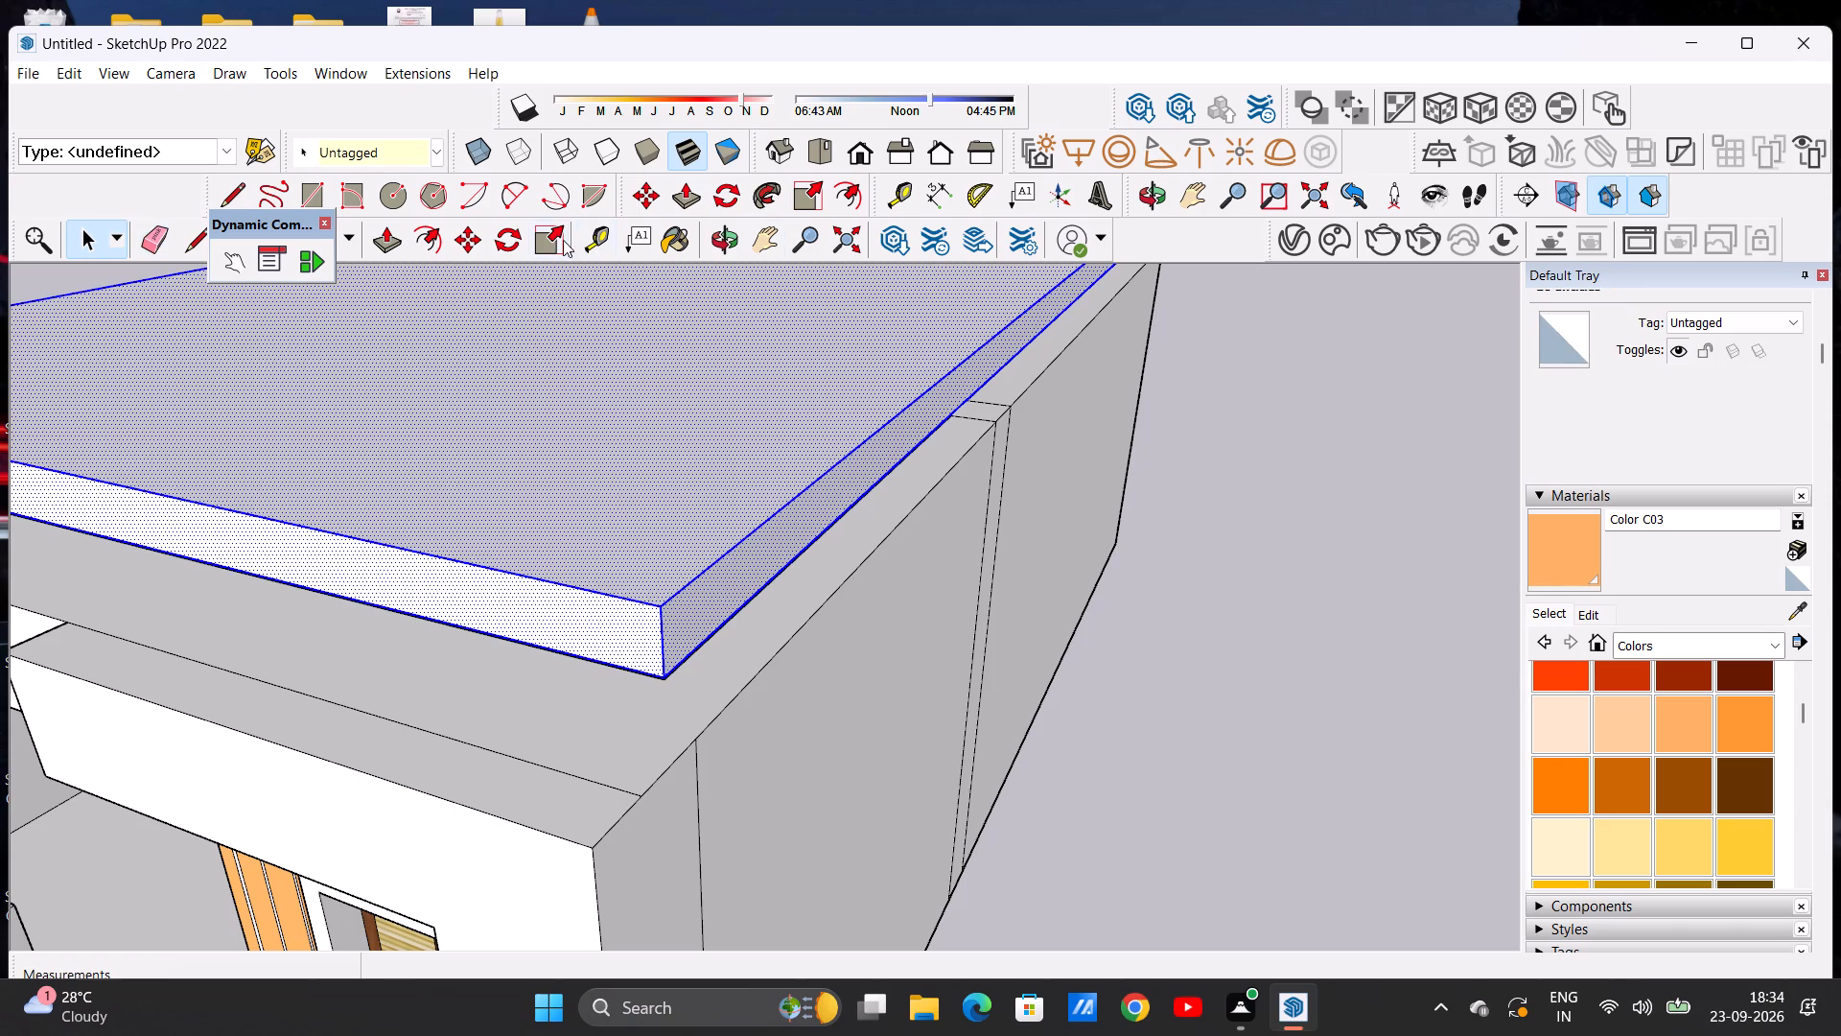
{"action": "left_click", "coordinate": [478, 239]}
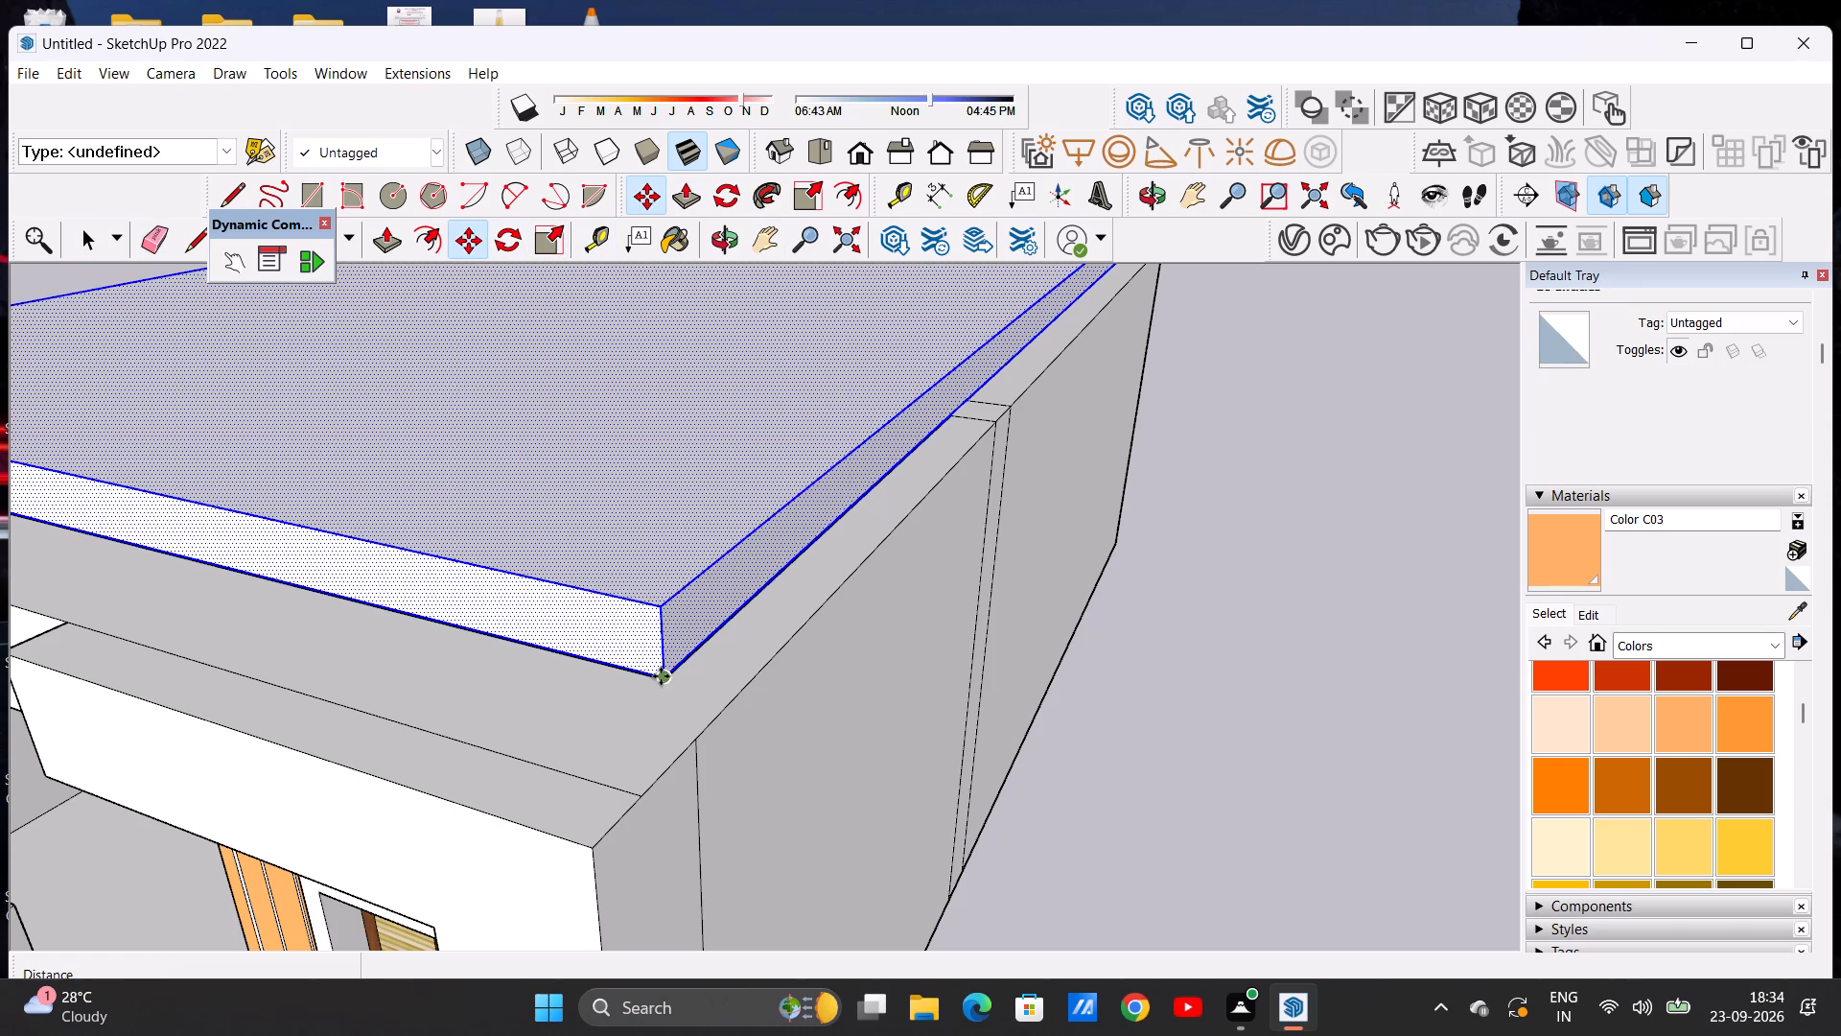
{"action": "left_click", "coordinate": [661, 676]}
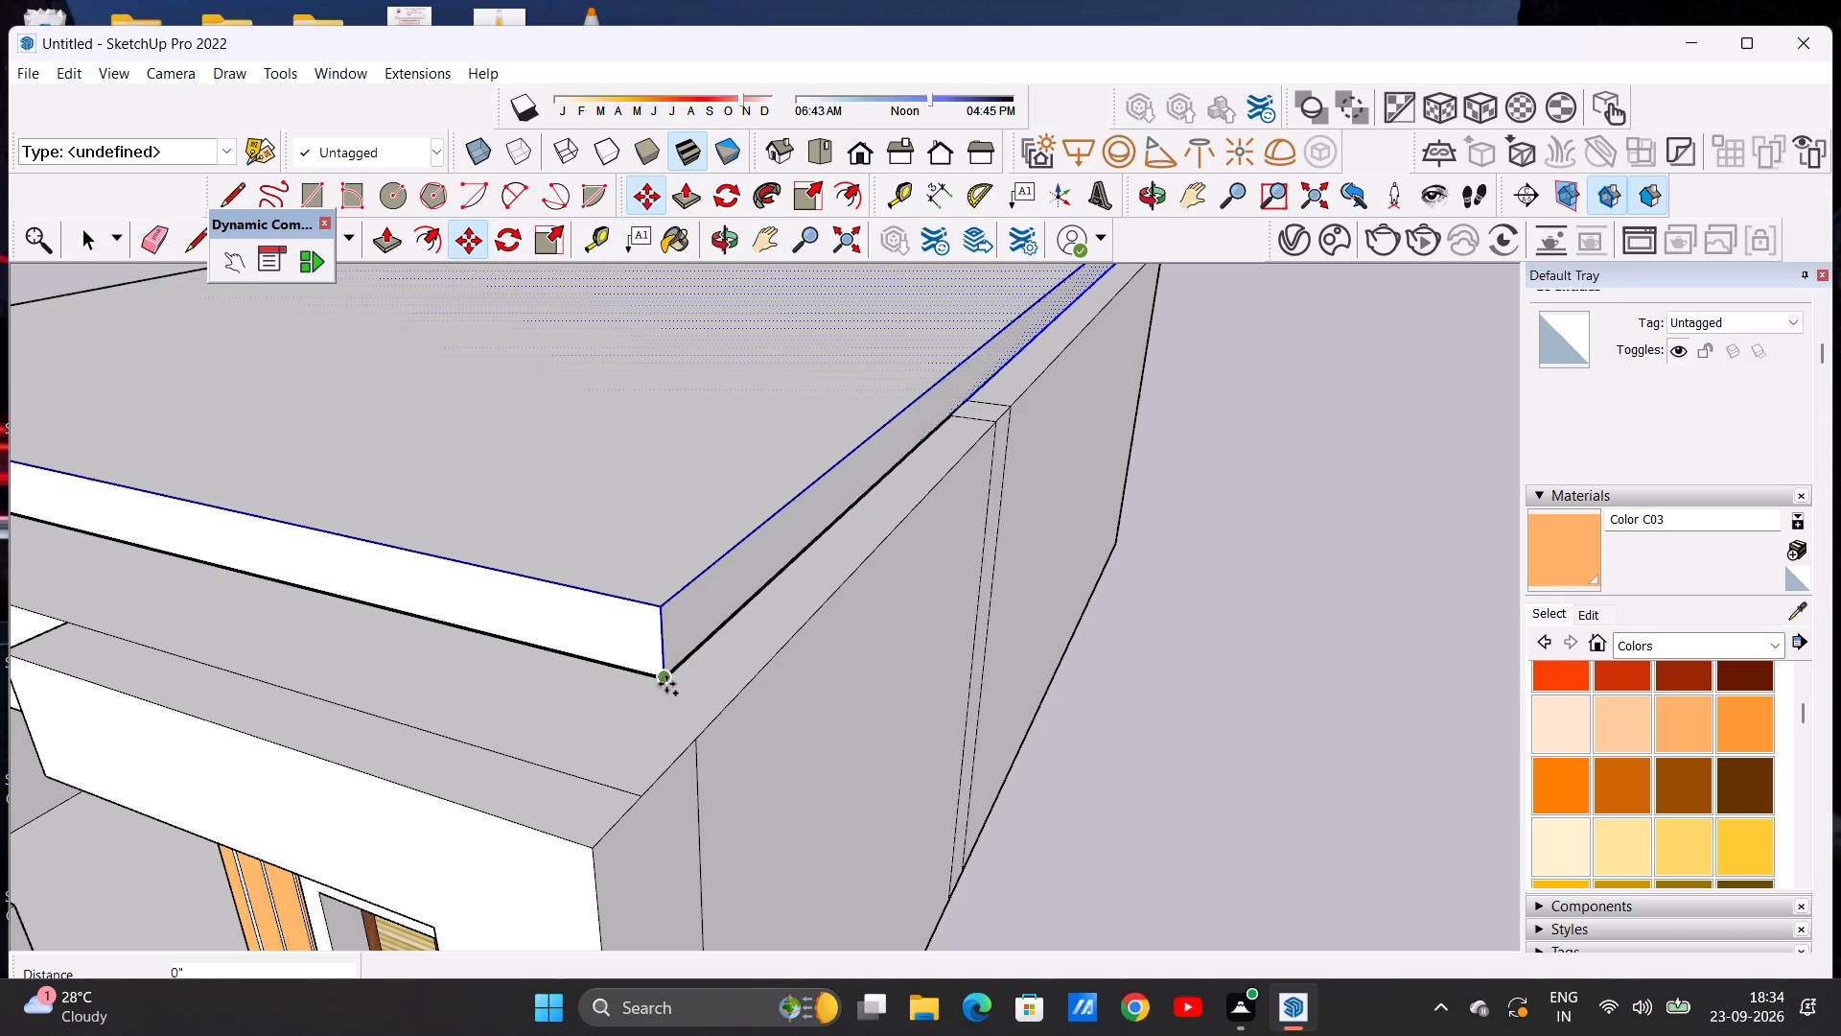
{"action": "left_click", "coordinate": [672, 688]}
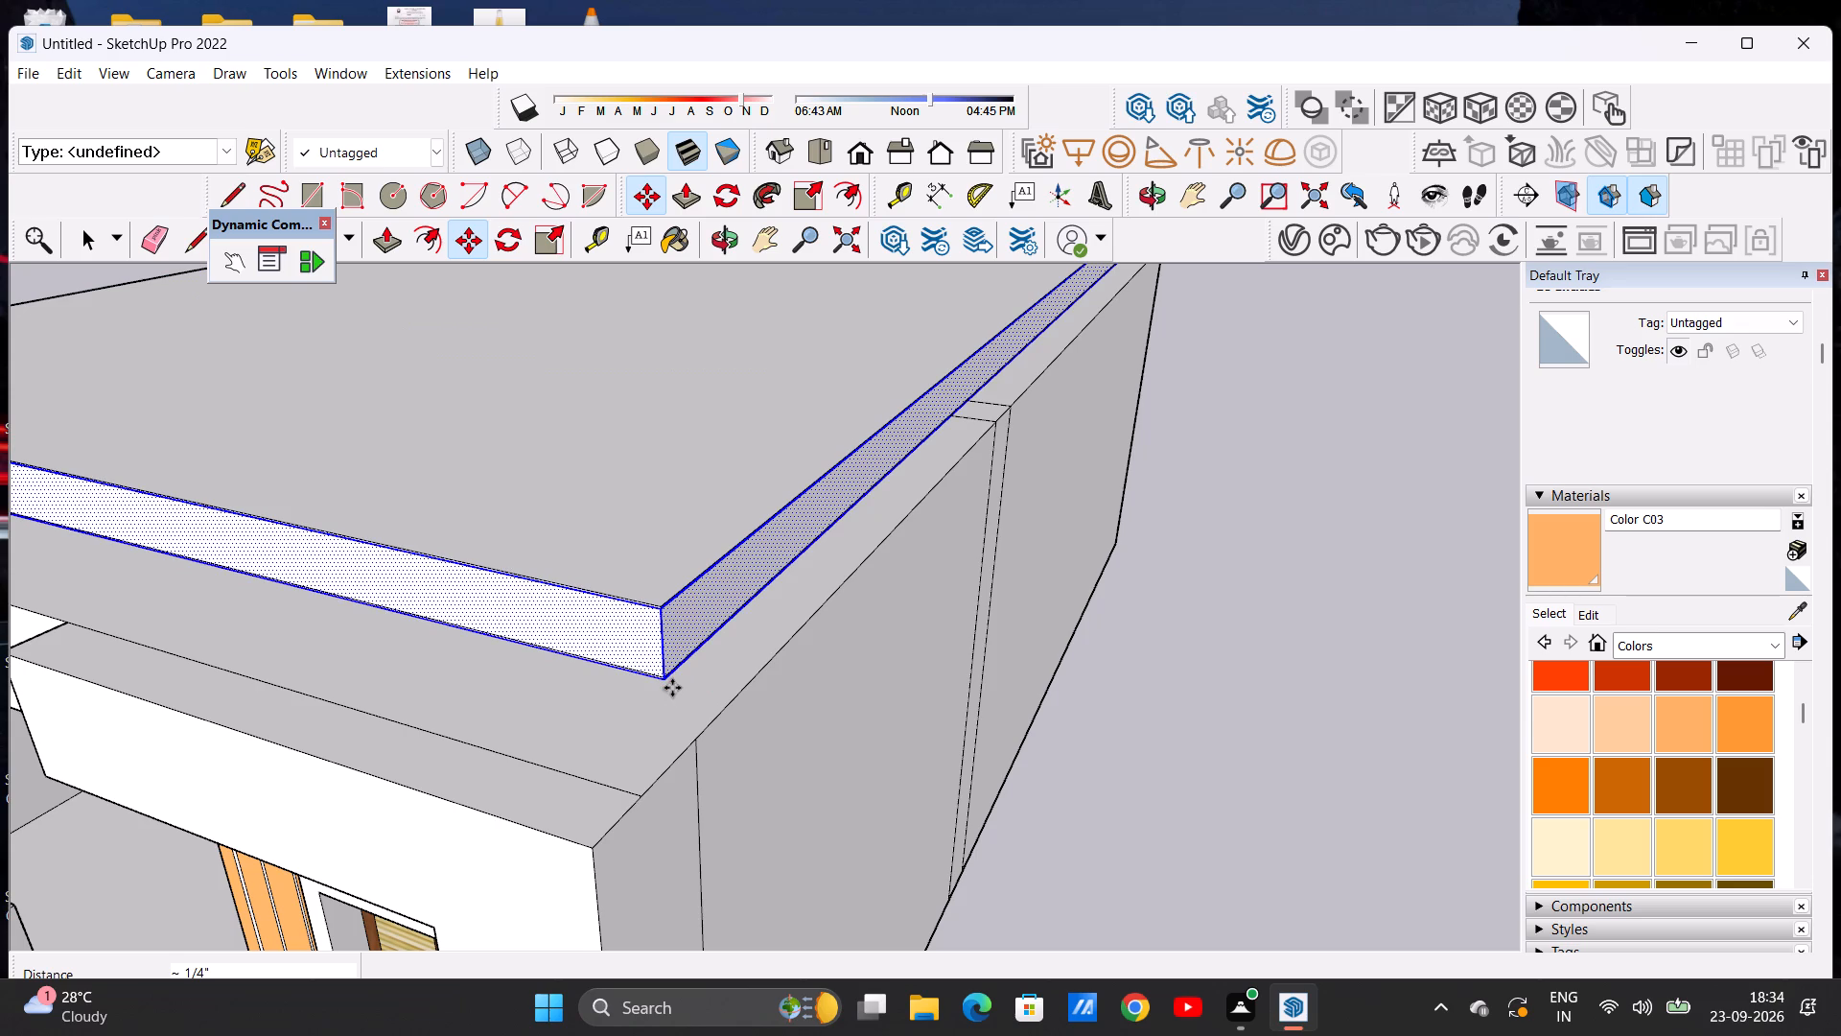
{"action": "key", "text": "space"}
{"action": "scroll", "coordinate": [645, 562], "scroll_direction": "down", "scroll_amount": 6}
{"action": "left_click", "coordinate": [952, 721]}
{"action": "left_click_drag", "start_coordinate": [957, 725], "coordinate": [973, 736]}
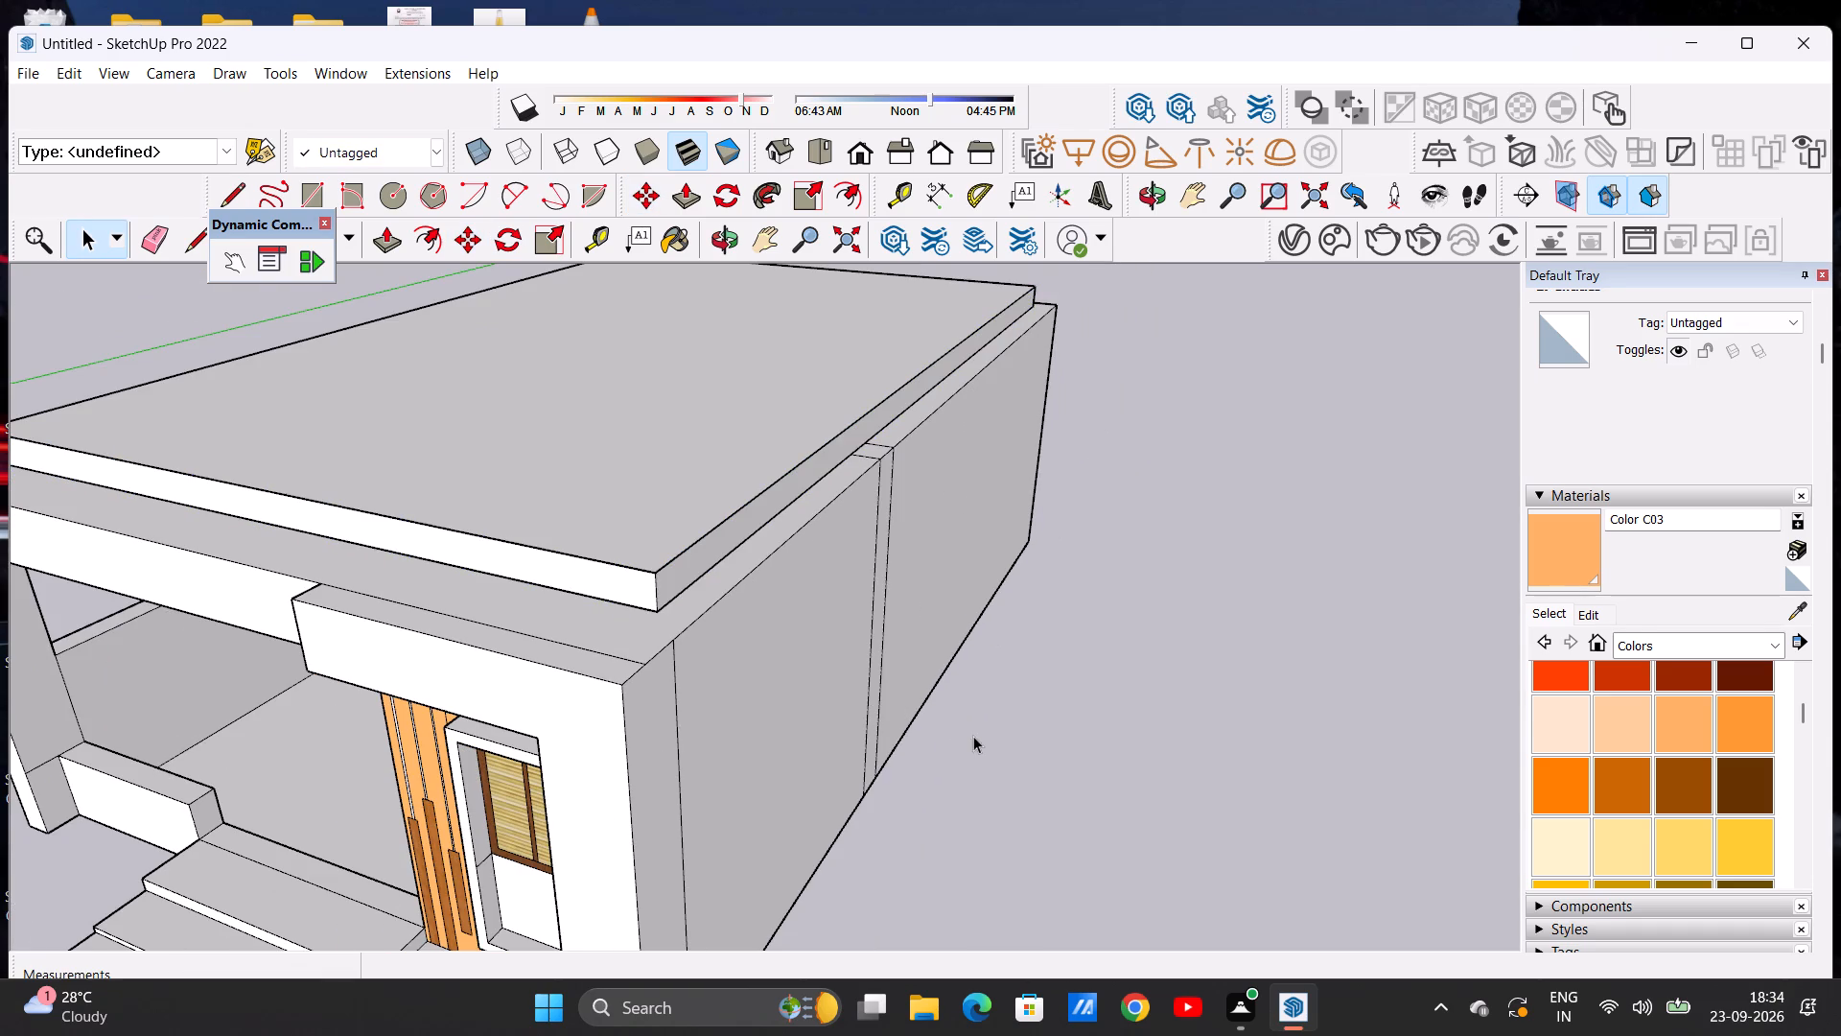
Erase the short cross edge on top of the porch-side wall beside the roof slab.
{"action": "scroll", "coordinate": [653, 580], "scroll_direction": "up", "scroll_amount": 13}
{"action": "scroll", "coordinate": [691, 632], "scroll_direction": "down", "scroll_amount": 20}
{"action": "scroll", "coordinate": [691, 632], "scroll_direction": "down", "scroll_amount": 3}
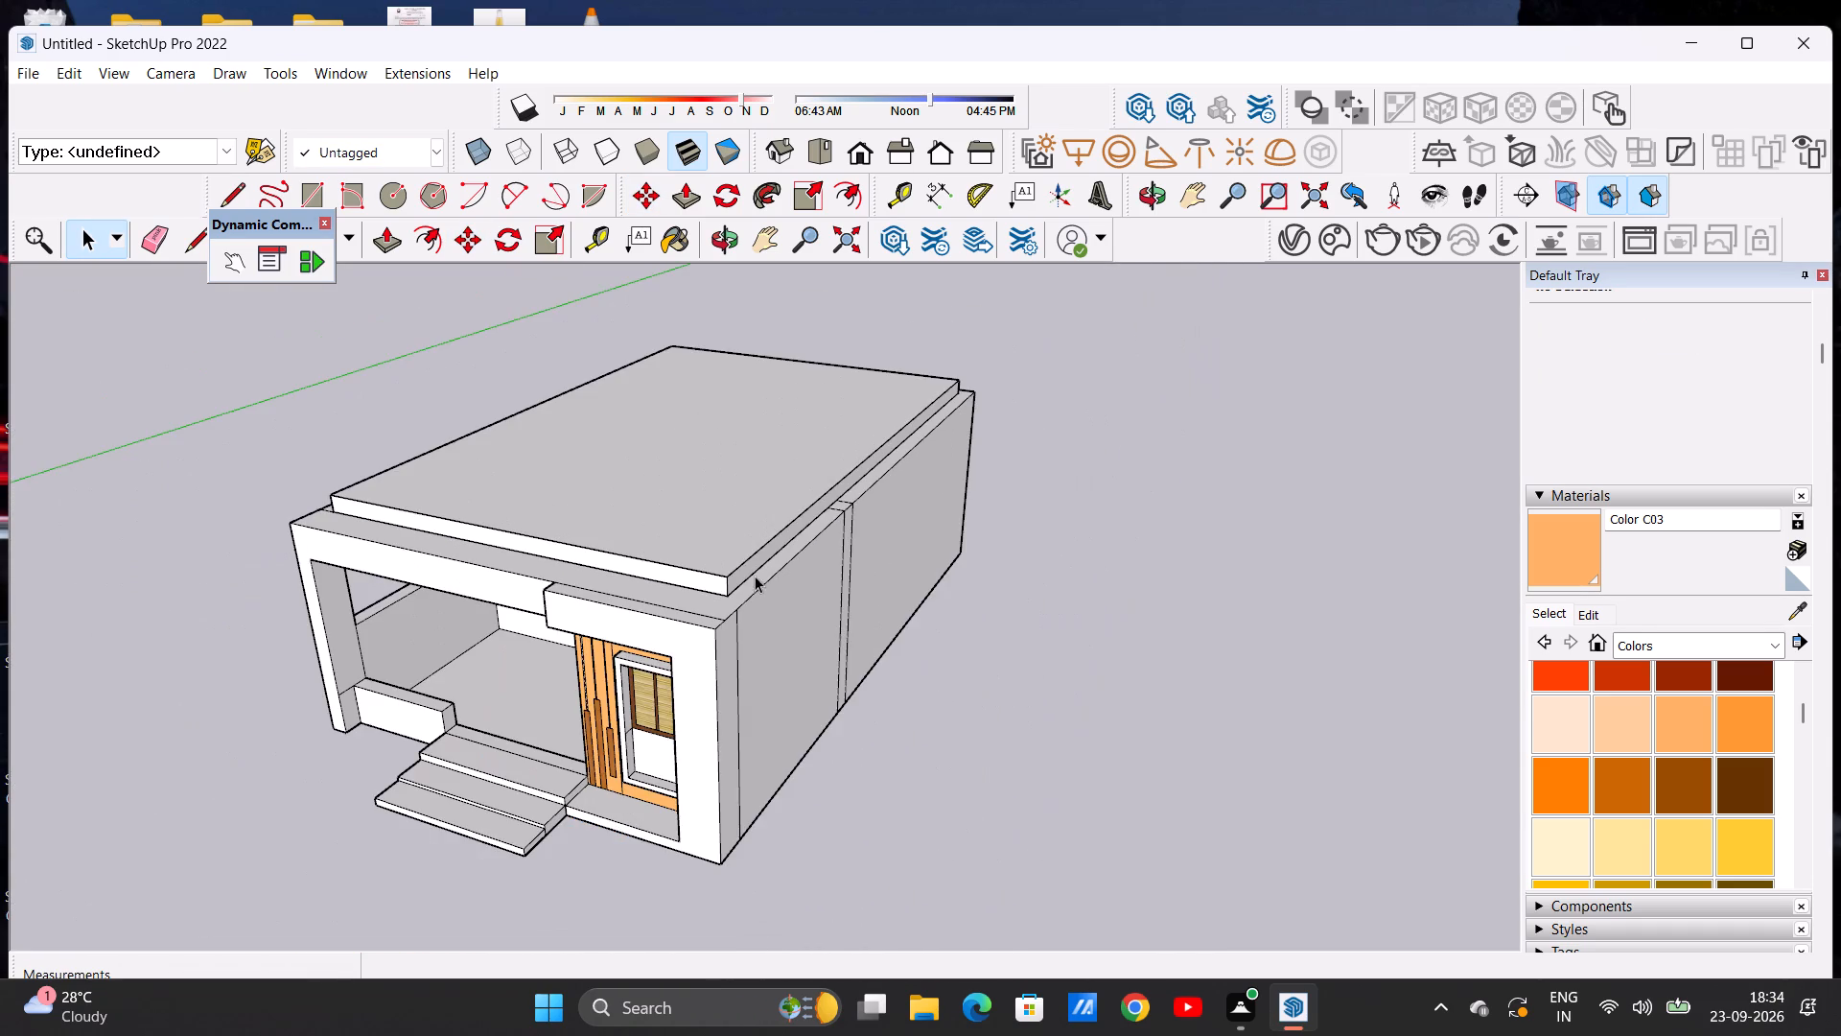
{"action": "scroll", "coordinate": [783, 524], "scroll_direction": "up", "scroll_amount": 3}
{"action": "middle_click_drag", "start_coordinate": [706, 577], "coordinate": [1272, 615]}
{"action": "scroll", "coordinate": [450, 671], "scroll_direction": "up", "scroll_amount": 5}
{"action": "scroll", "coordinate": [281, 696], "scroll_direction": "up", "scroll_amount": 5}
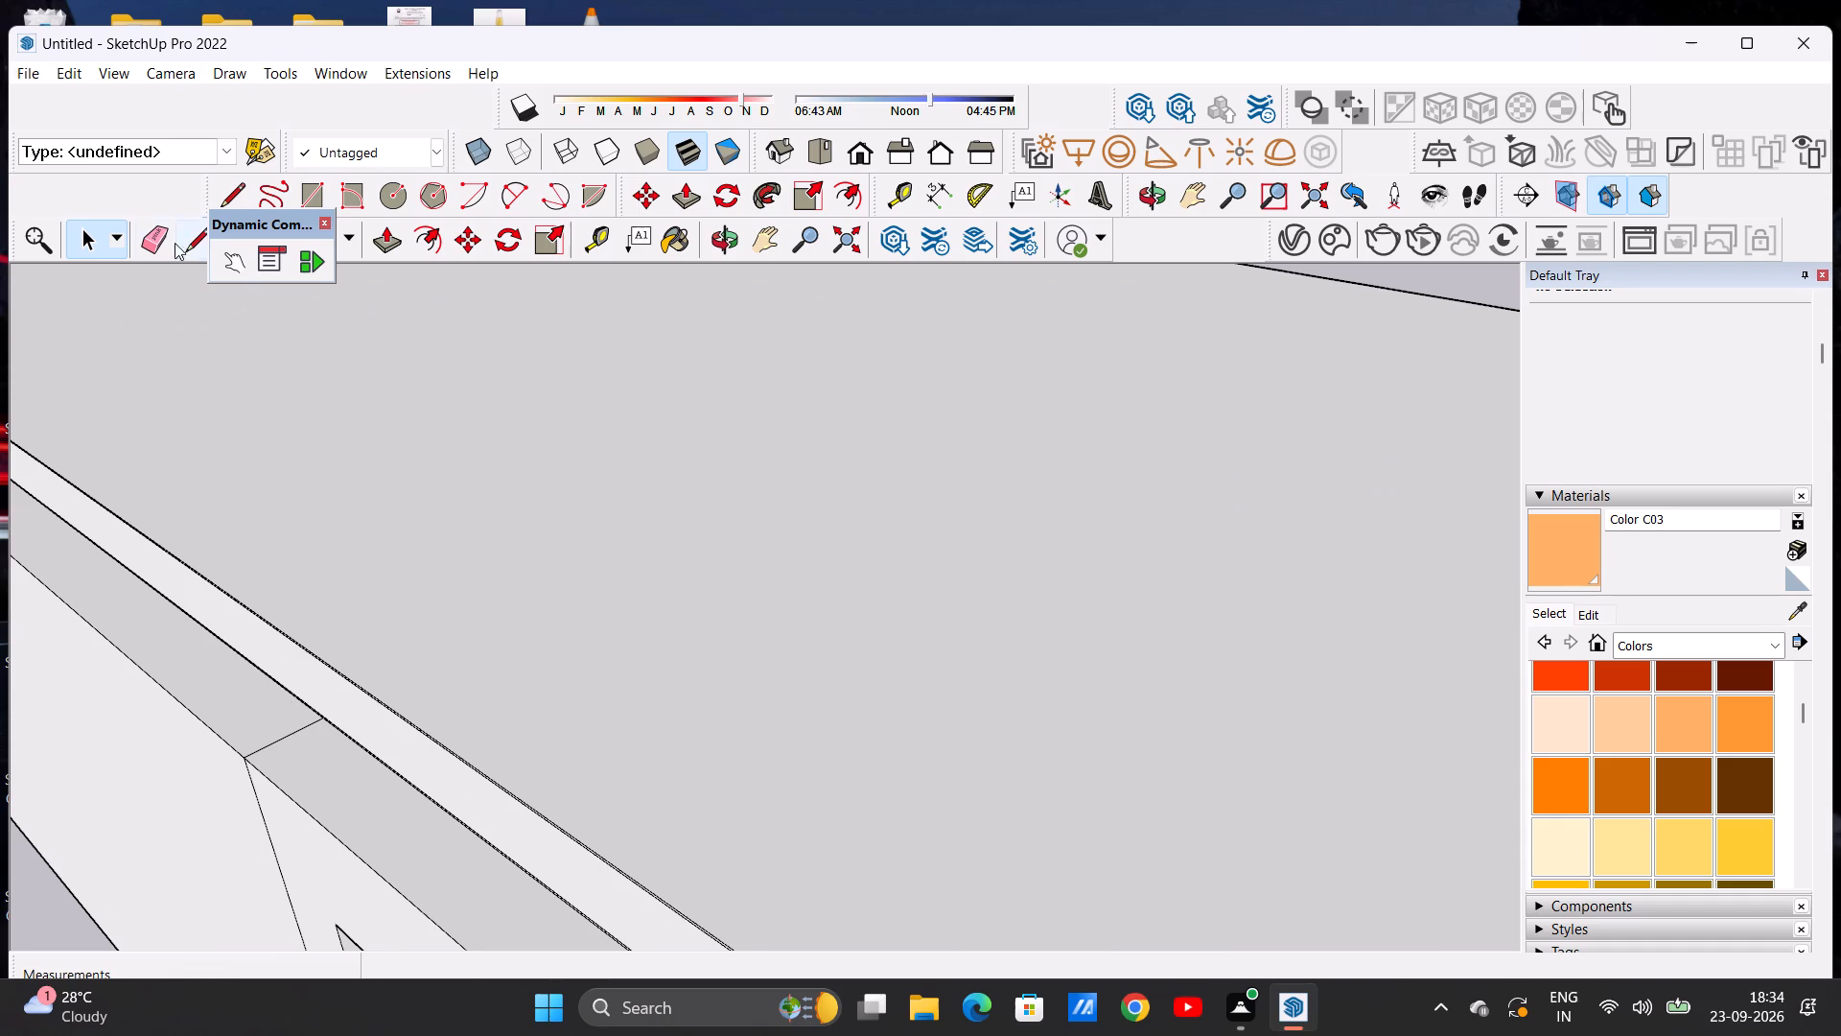
{"action": "left_click", "coordinate": [170, 245]}
{"action": "left_click_drag", "start_coordinate": [269, 721], "coordinate": [285, 756]}
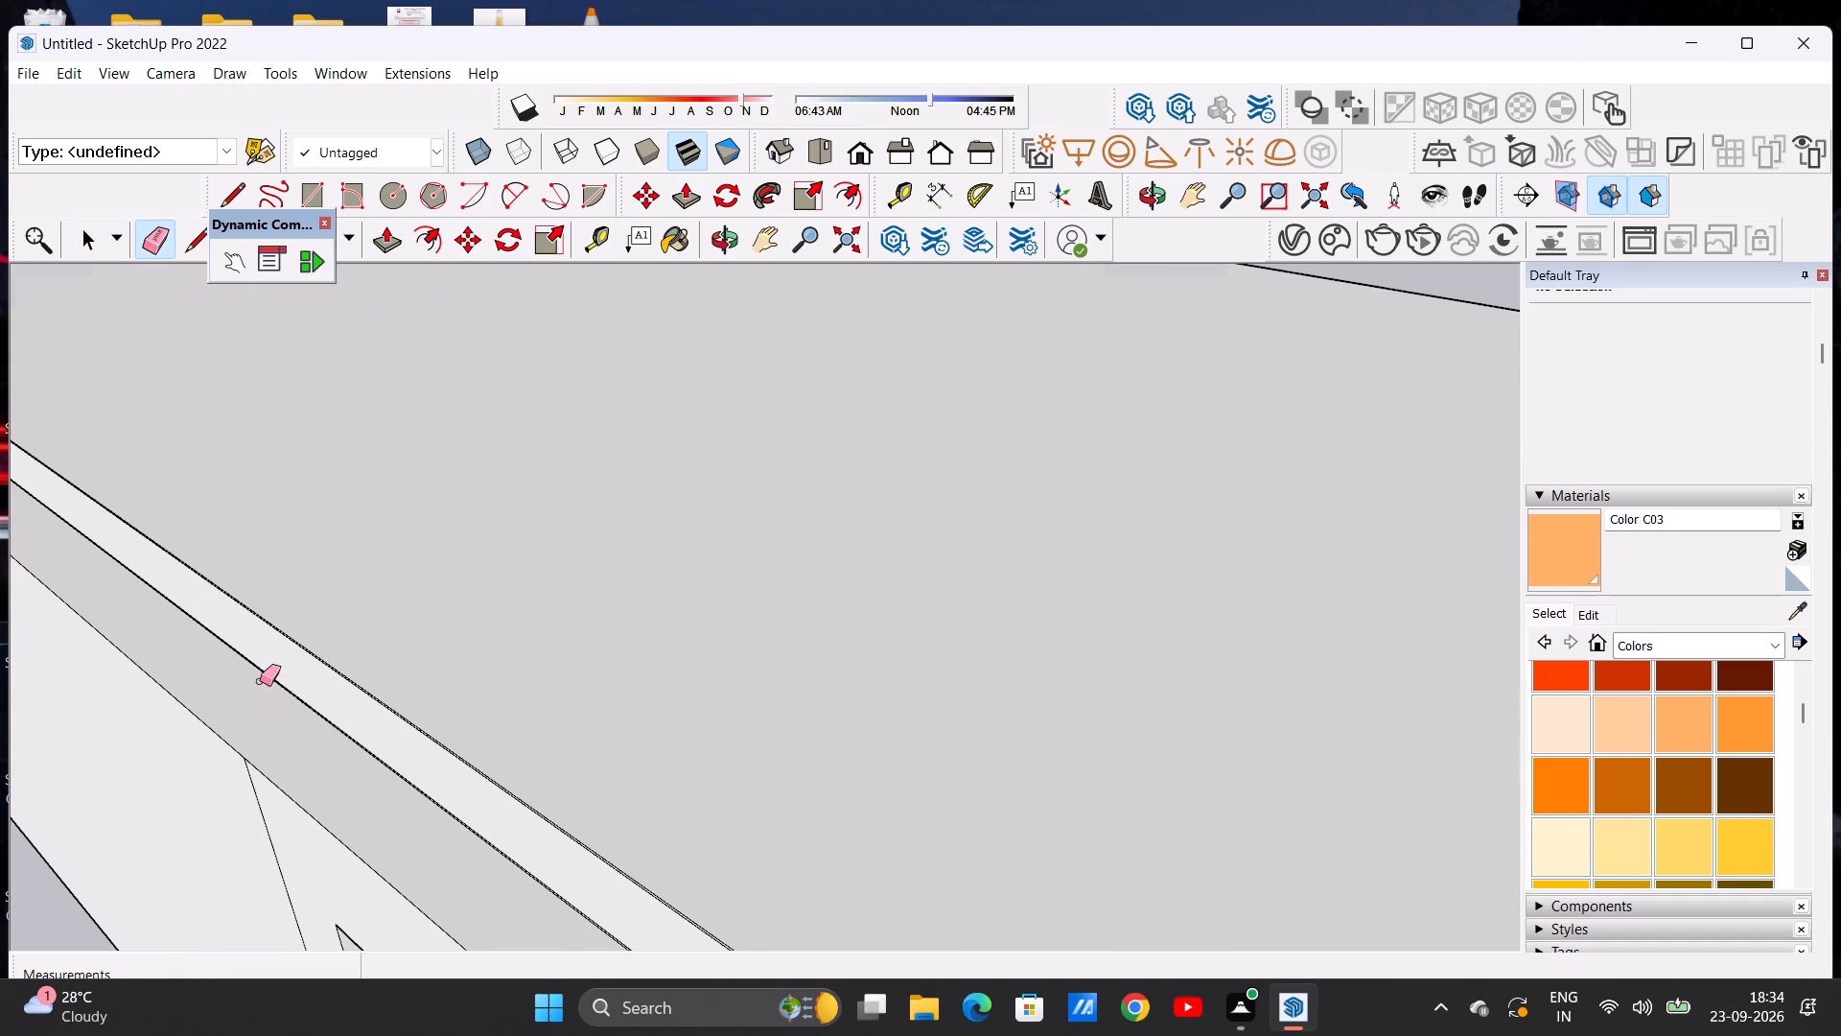
Erase the two short cross edges on top of the tall-window side wall, beside the roof slab.
{"action": "scroll", "coordinate": [260, 681], "scroll_direction": "down", "scroll_amount": 20}
{"action": "scroll", "coordinate": [260, 681], "scroll_direction": "down", "scroll_amount": 1}
{"action": "middle_click_drag", "start_coordinate": [847, 749], "coordinate": [256, 753]}
{"action": "scroll", "coordinate": [851, 518], "scroll_direction": "up", "scroll_amount": 4}
{"action": "scroll", "coordinate": [702, 518], "scroll_direction": "up", "scroll_amount": 16}
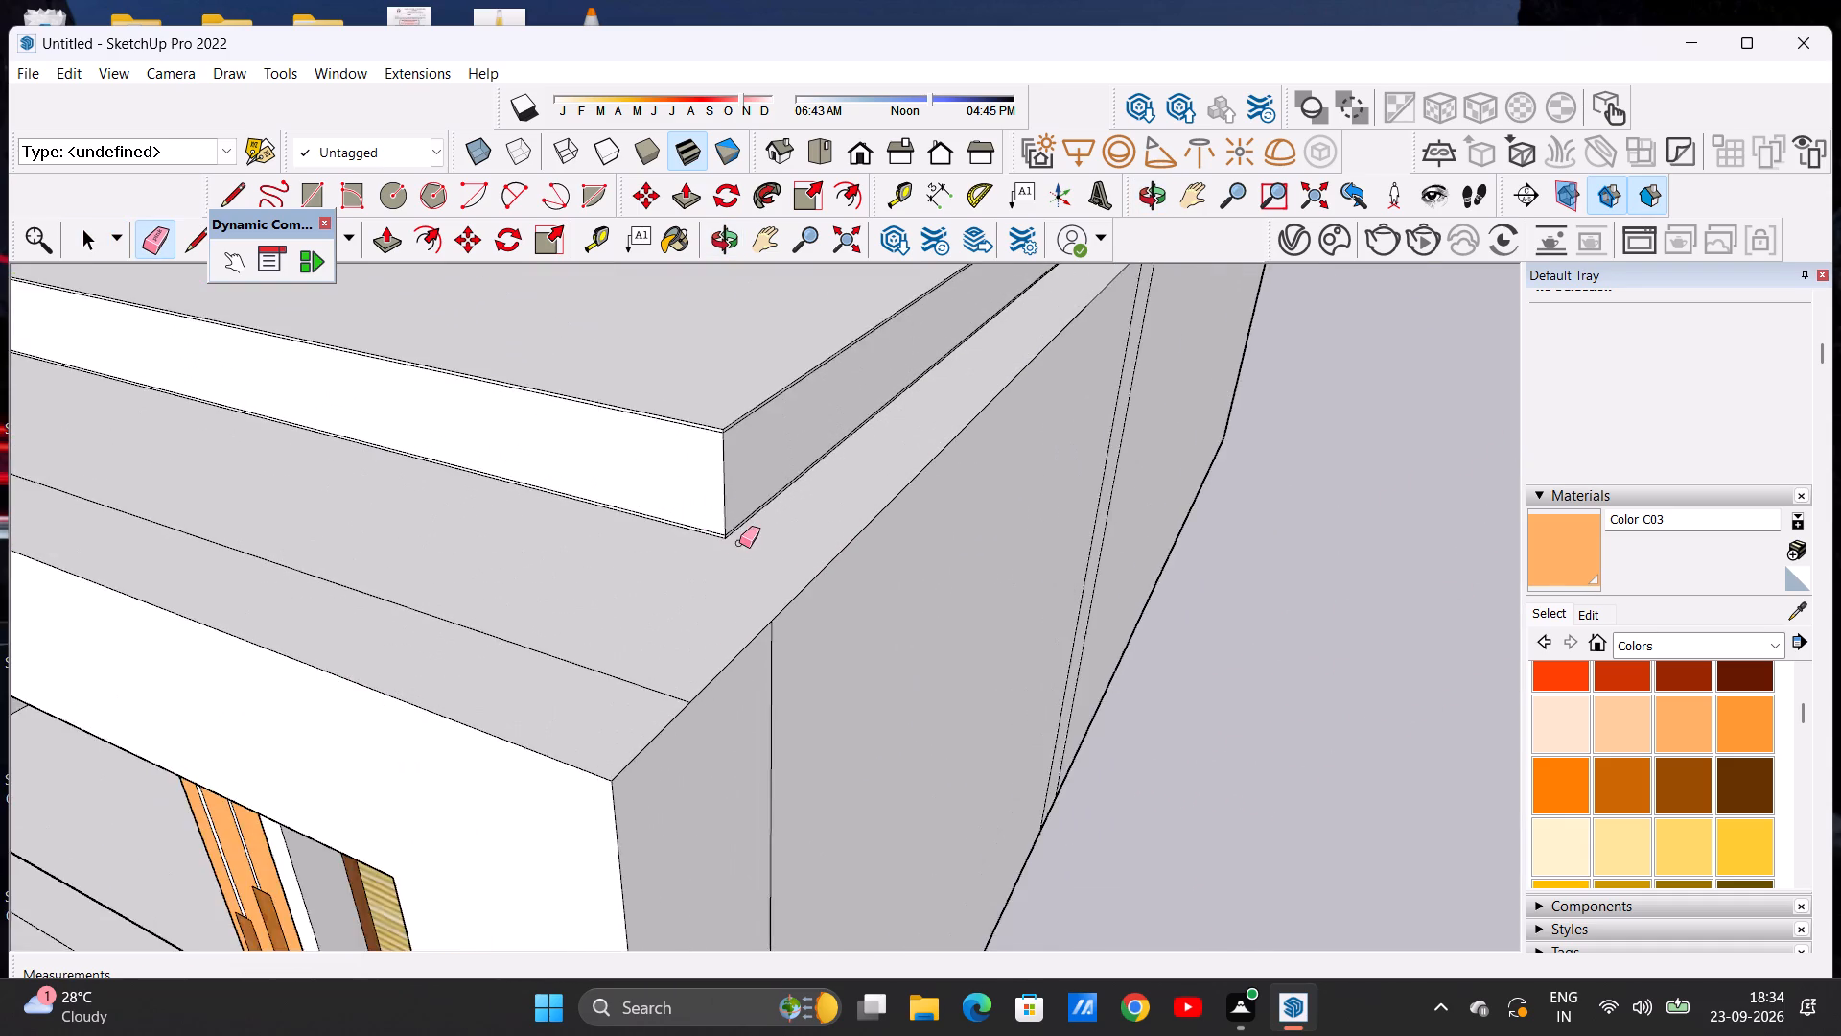
{"action": "scroll", "coordinate": [739, 543], "scroll_direction": "up", "scroll_amount": 15}
{"action": "scroll", "coordinate": [703, 582], "scroll_direction": "up", "scroll_amount": 9}
{"action": "scroll", "coordinate": [723, 570], "scroll_direction": "down", "scroll_amount": 11}
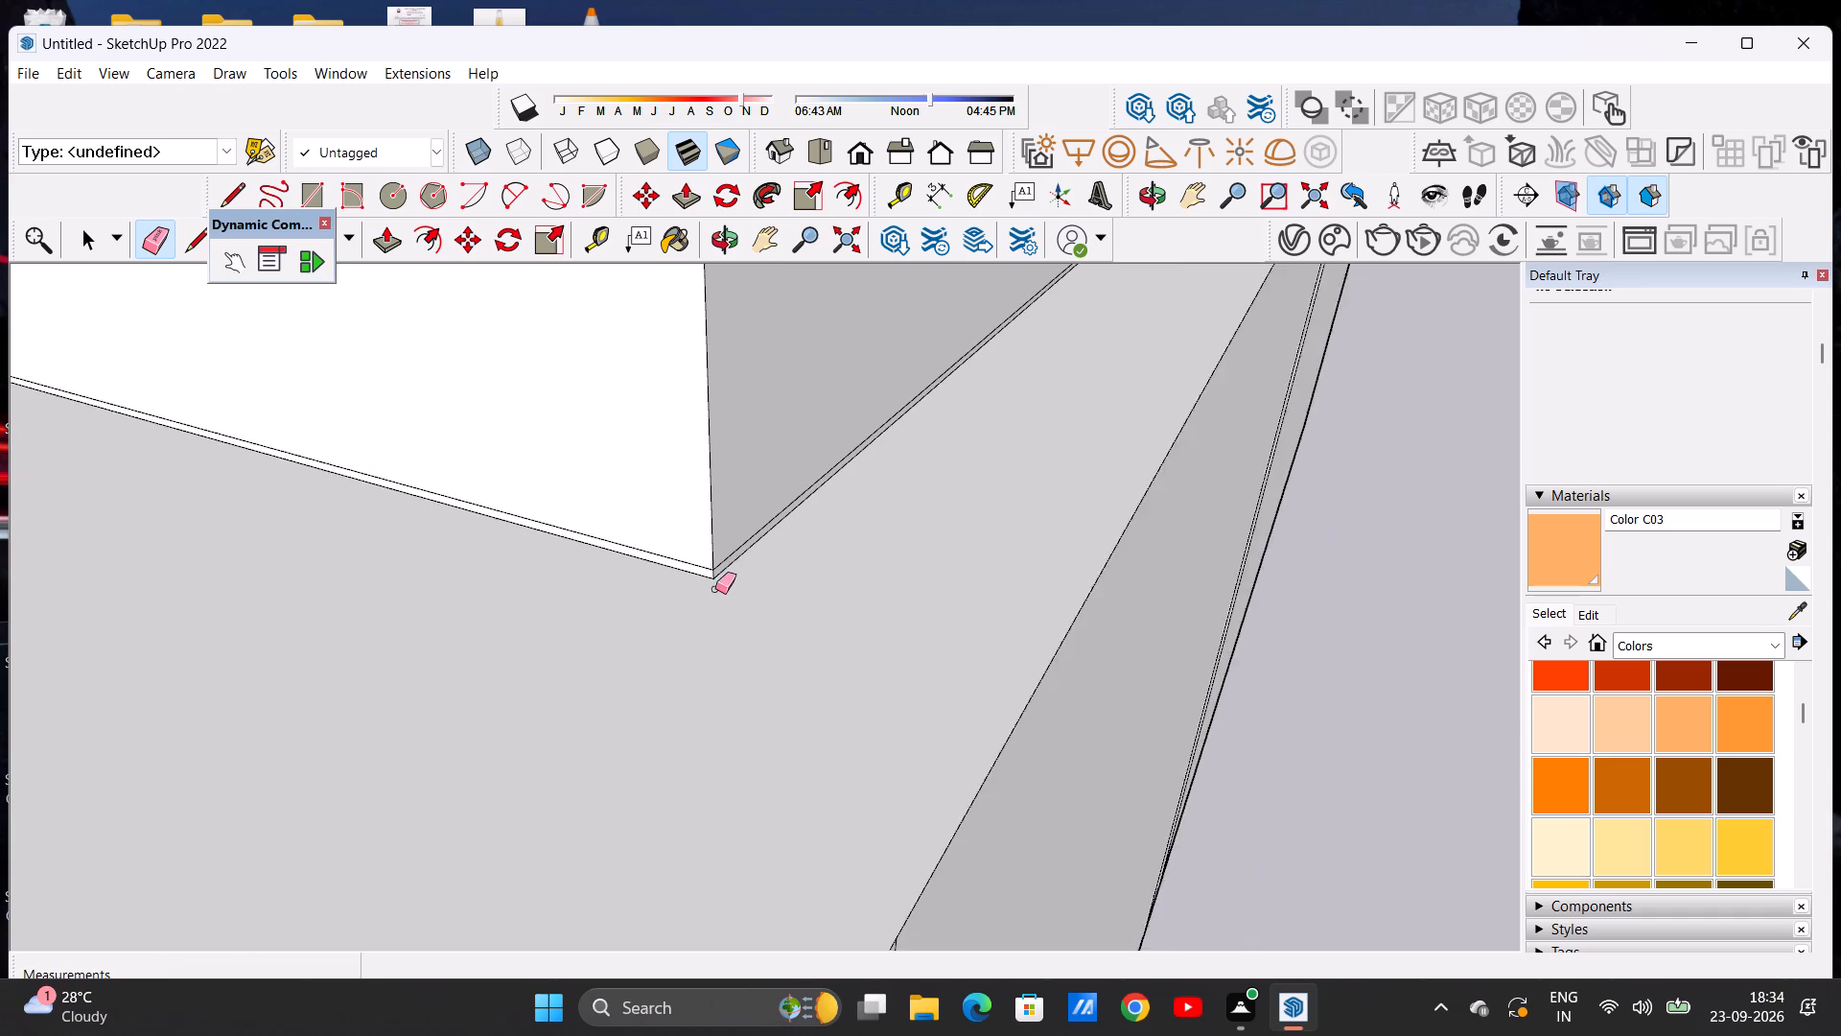
{"action": "scroll", "coordinate": [715, 589], "scroll_direction": "down", "scroll_amount": 20}
{"action": "scroll", "coordinate": [715, 589], "scroll_direction": "down", "scroll_amount": 3}
{"action": "scroll", "coordinate": [986, 386], "scroll_direction": "up", "scroll_amount": 17}
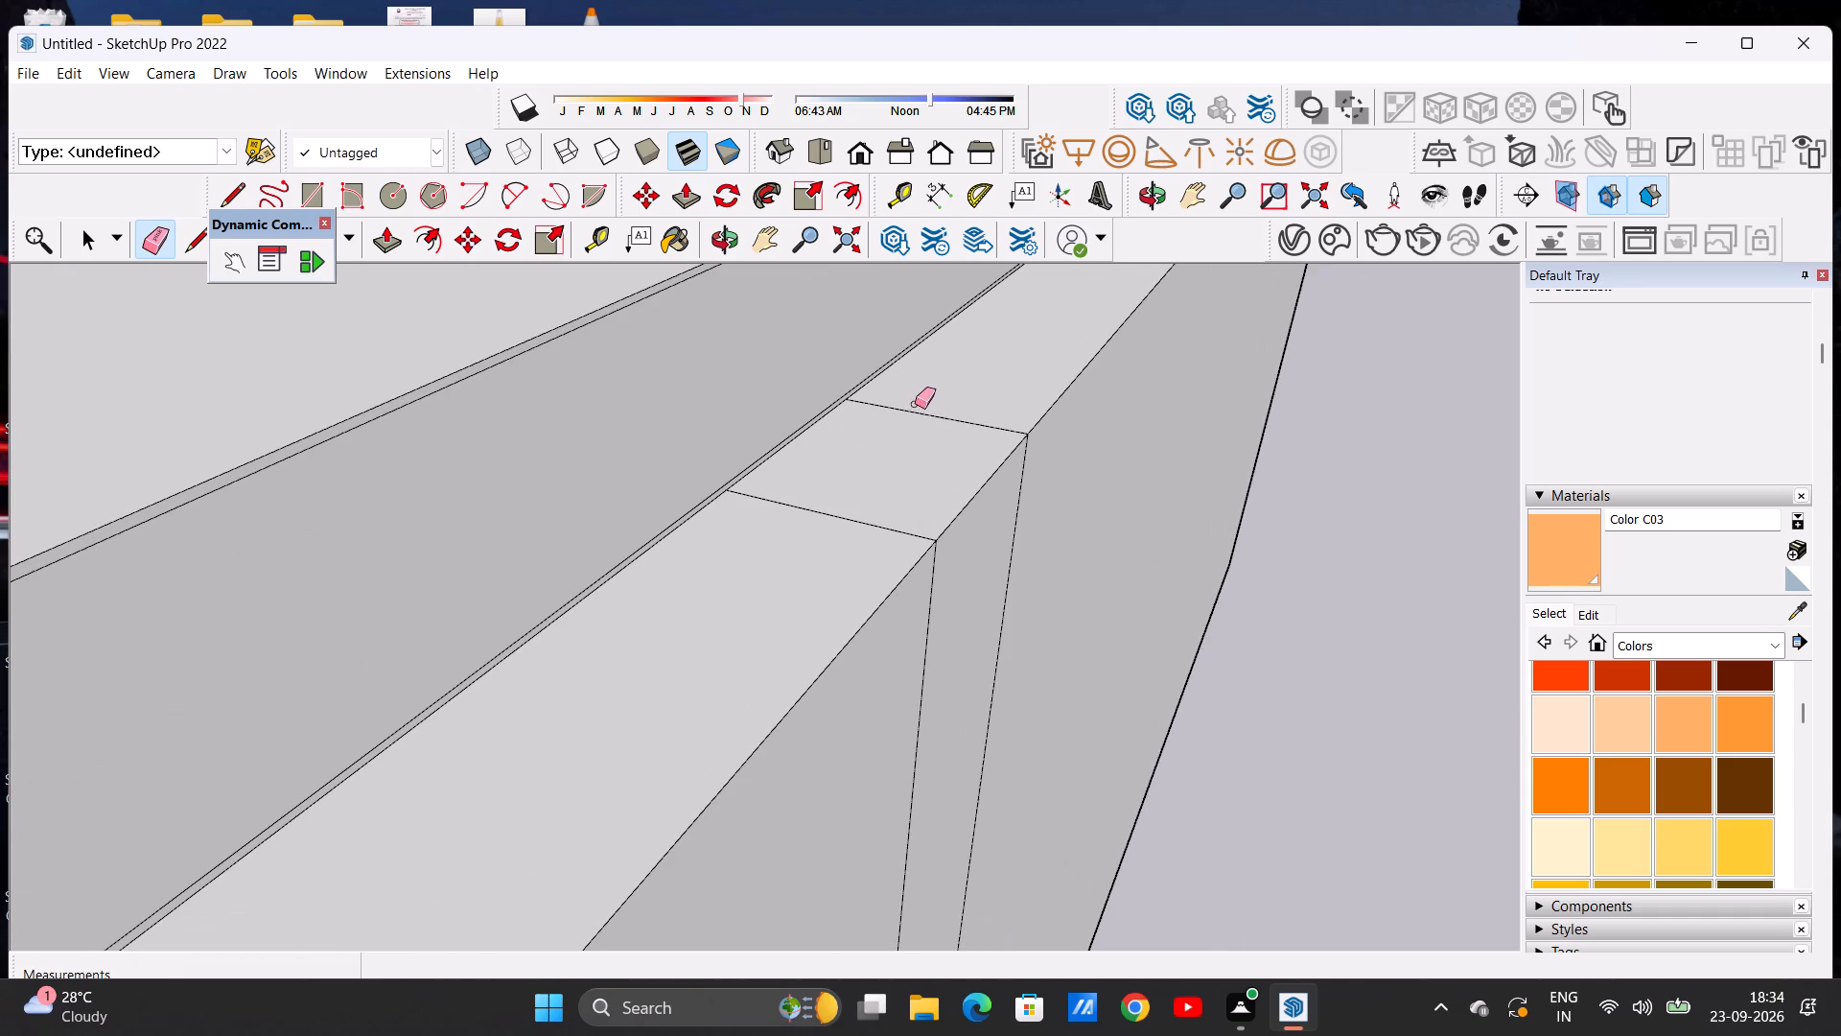
{"action": "left_click_drag", "start_coordinate": [953, 378], "coordinate": [805, 533]}
{"action": "scroll", "coordinate": [926, 443], "scroll_direction": "down", "scroll_amount": 16}
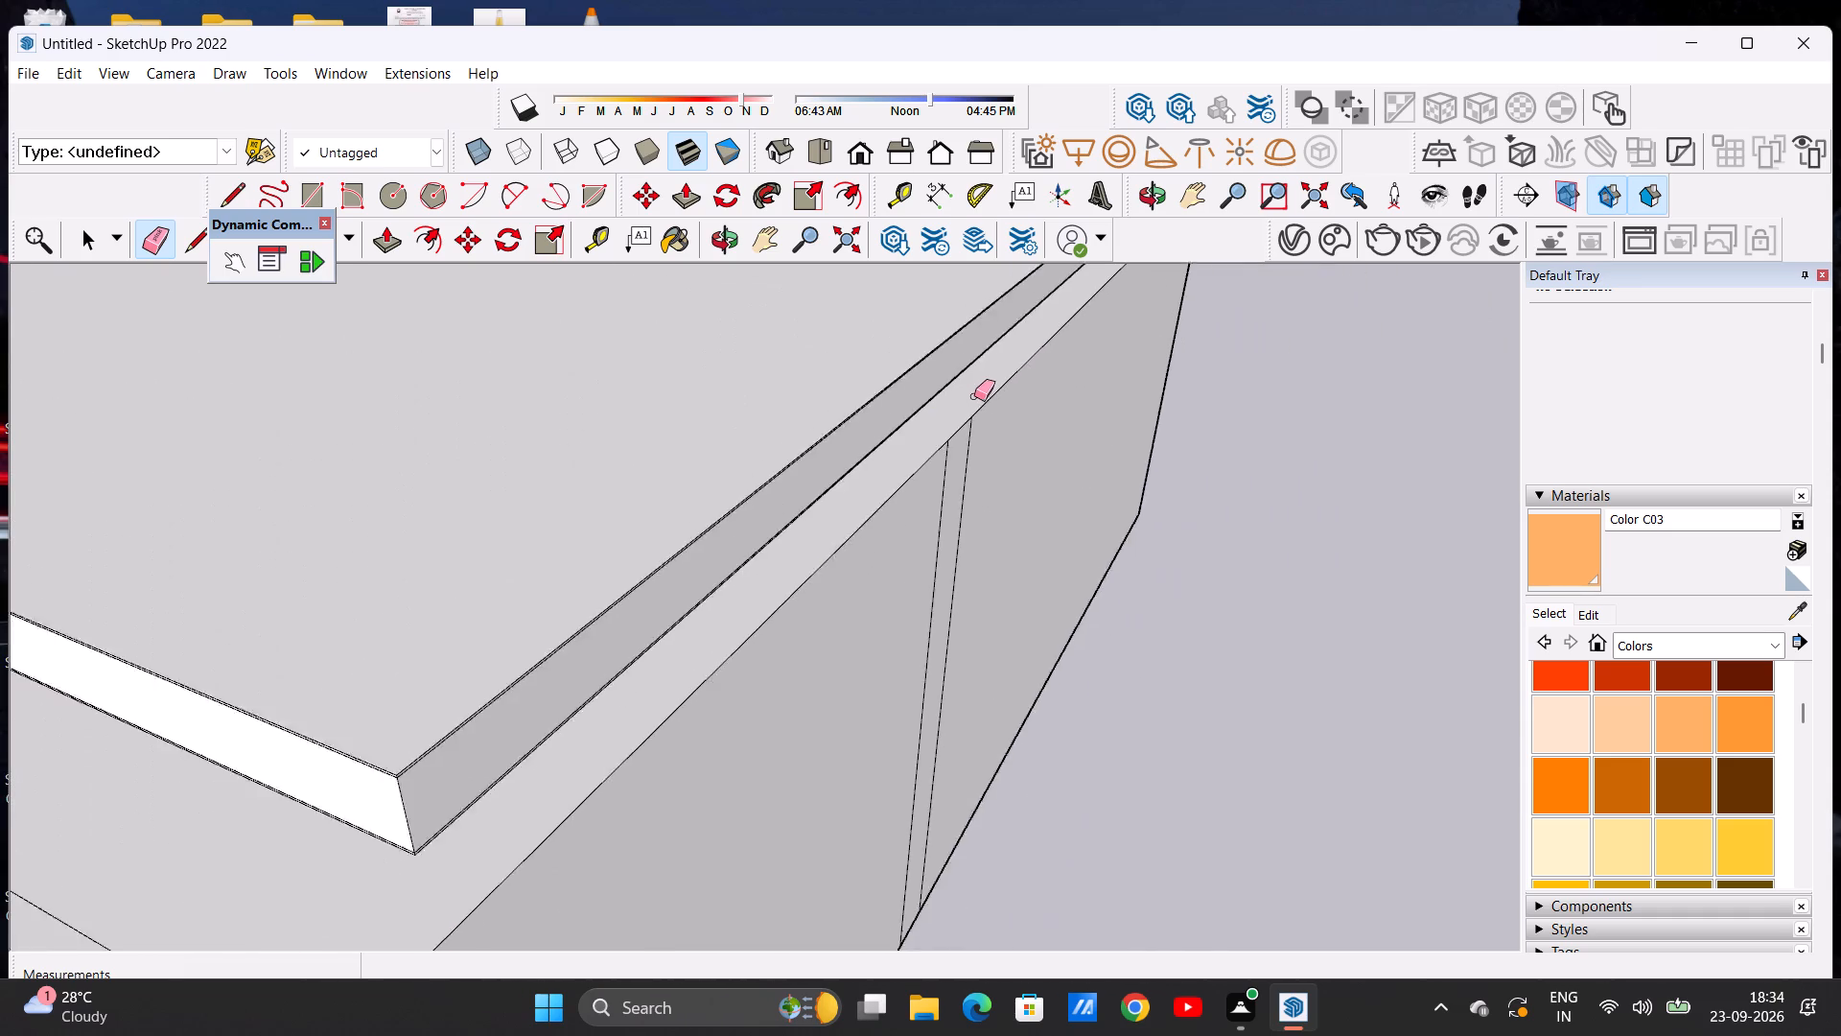
Examine the cleaned wall tops around the roof slab from the front of the building.
{"action": "scroll", "coordinate": [974, 396], "scroll_direction": "down", "scroll_amount": 8}
{"action": "middle_click_drag", "start_coordinate": [785, 612], "coordinate": [859, 702]}
{"action": "key", "text": "space"}
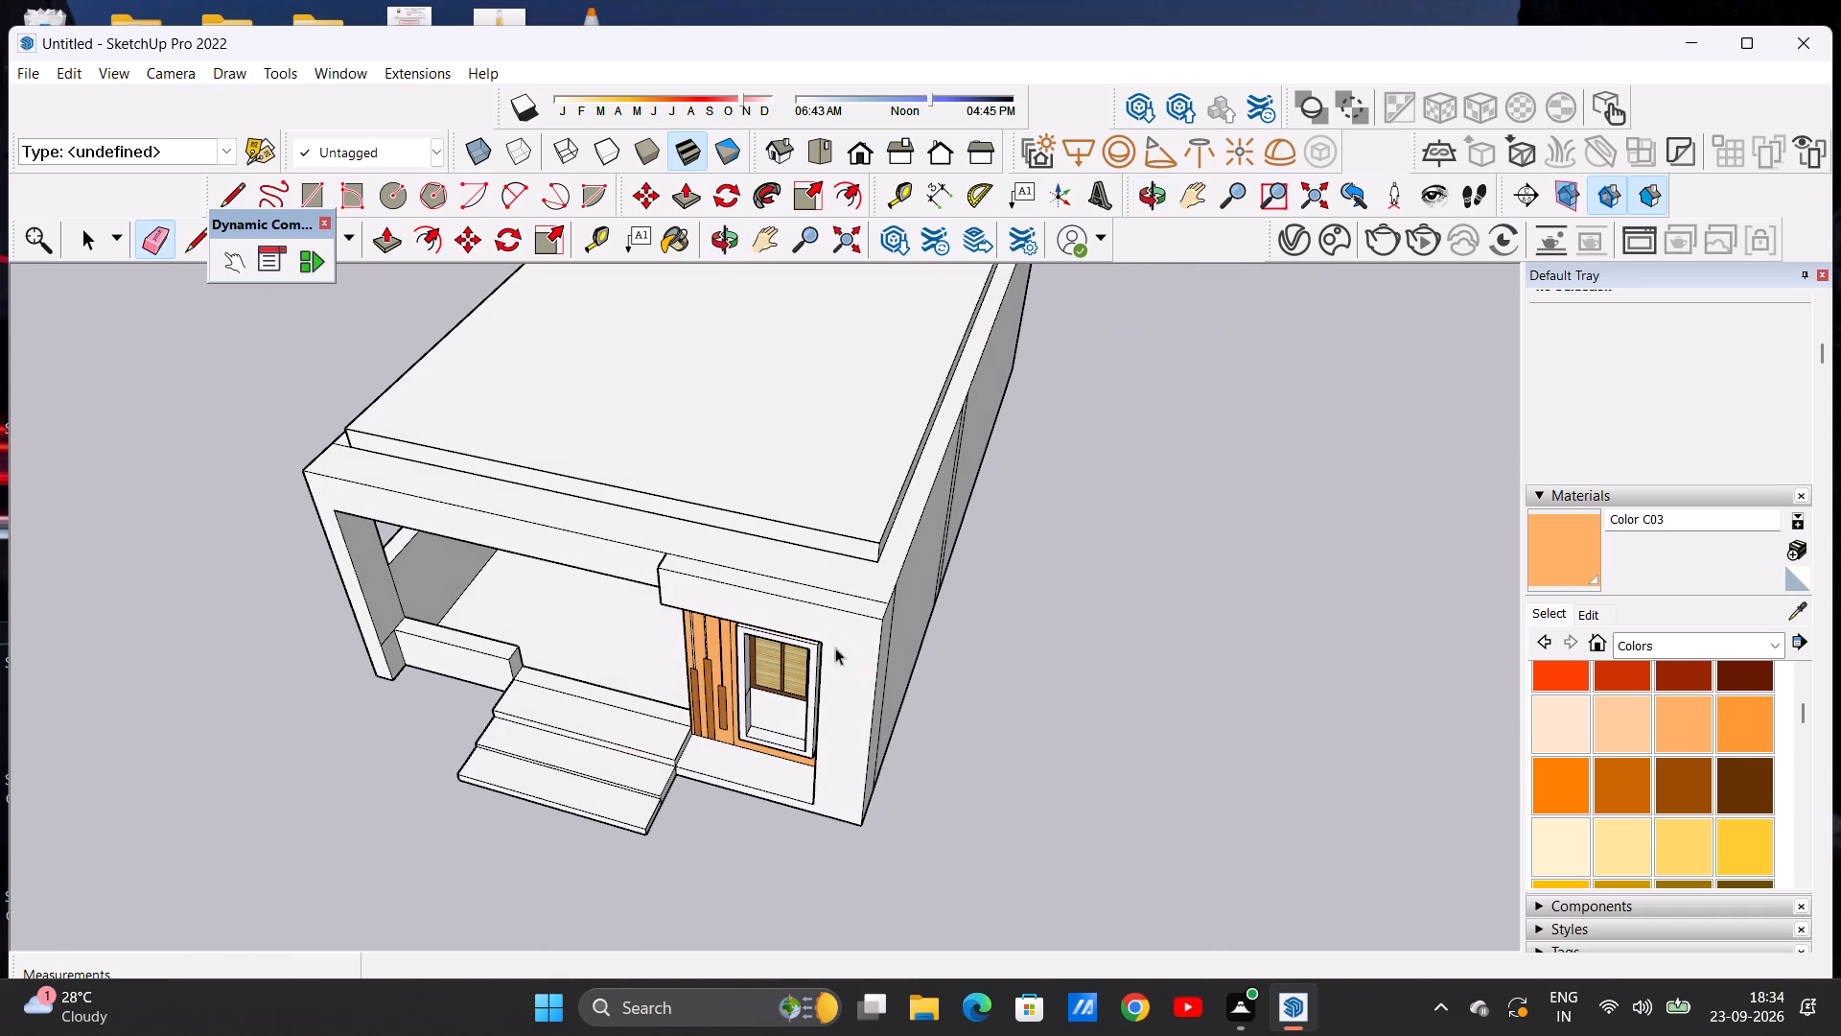
{"action": "scroll", "coordinate": [769, 487], "scroll_direction": "down", "scroll_amount": 11}
{"action": "scroll", "coordinate": [551, 425], "scroll_direction": "up", "scroll_amount": 6}
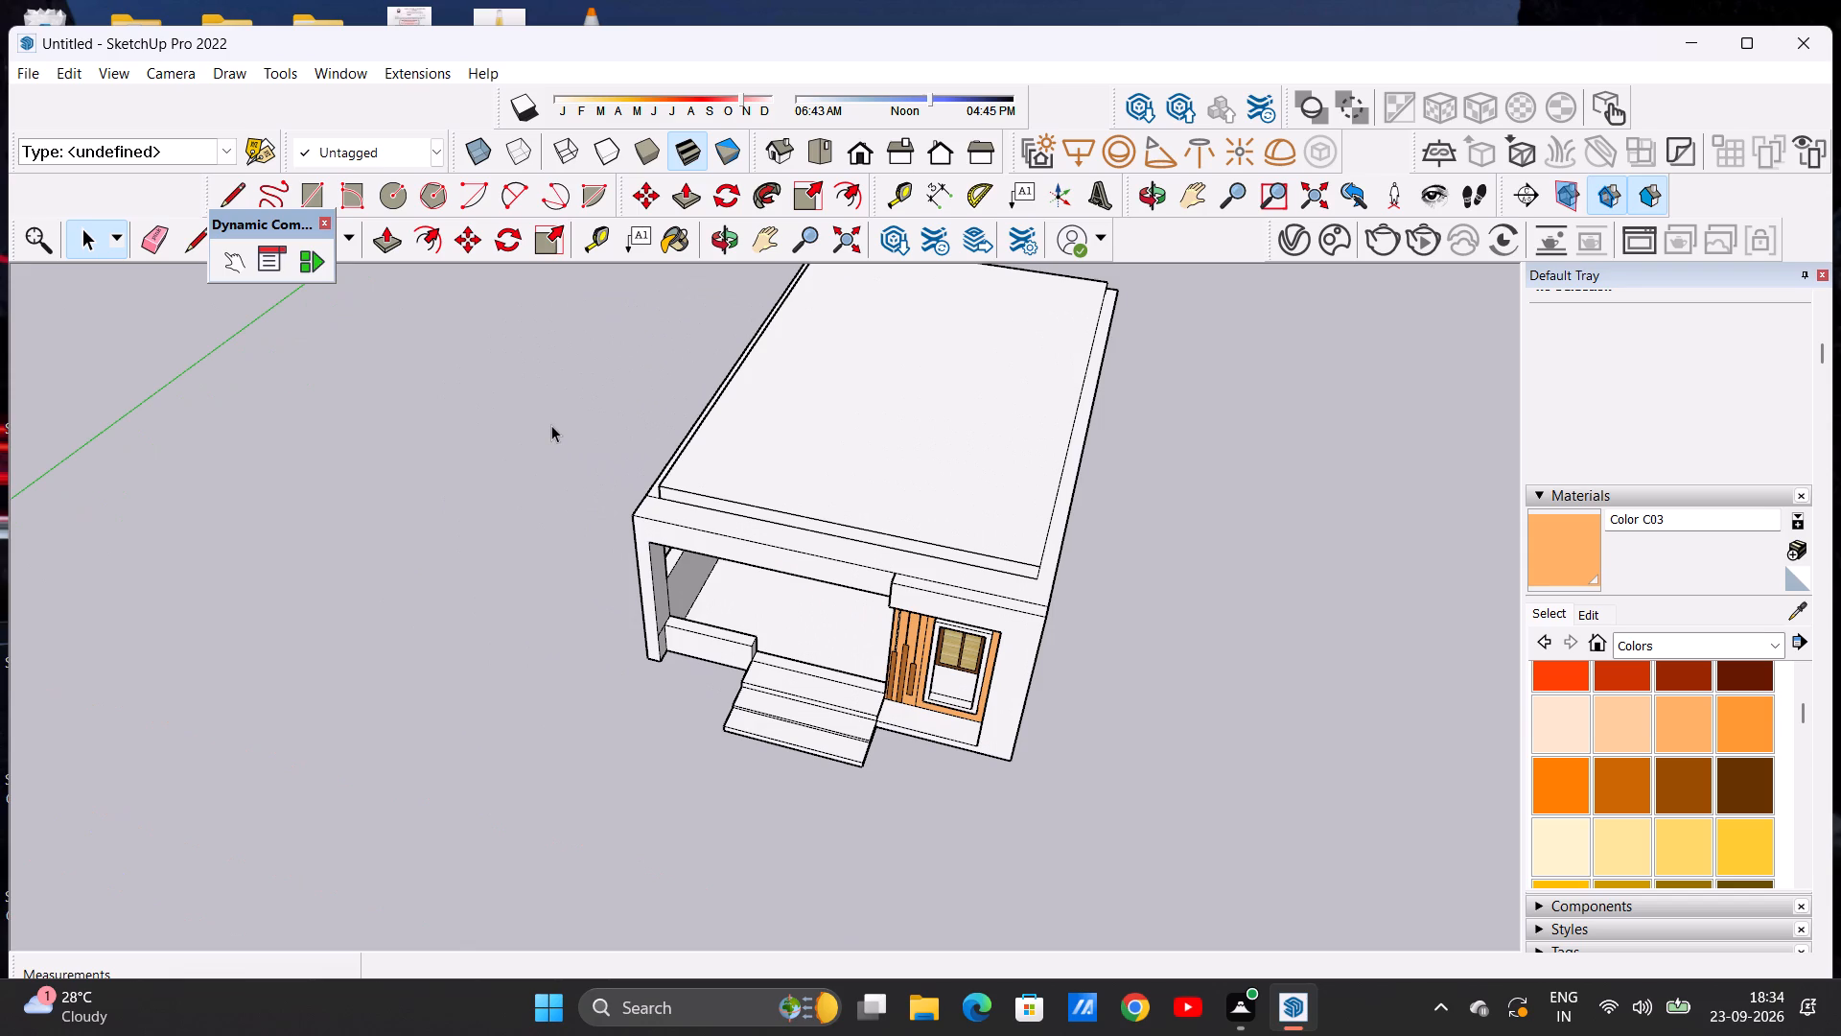
{"action": "scroll", "coordinate": [561, 353], "scroll_direction": "down", "scroll_amount": 3}
{"action": "middle_click_drag", "start_coordinate": [618, 444], "coordinate": [710, 530]}
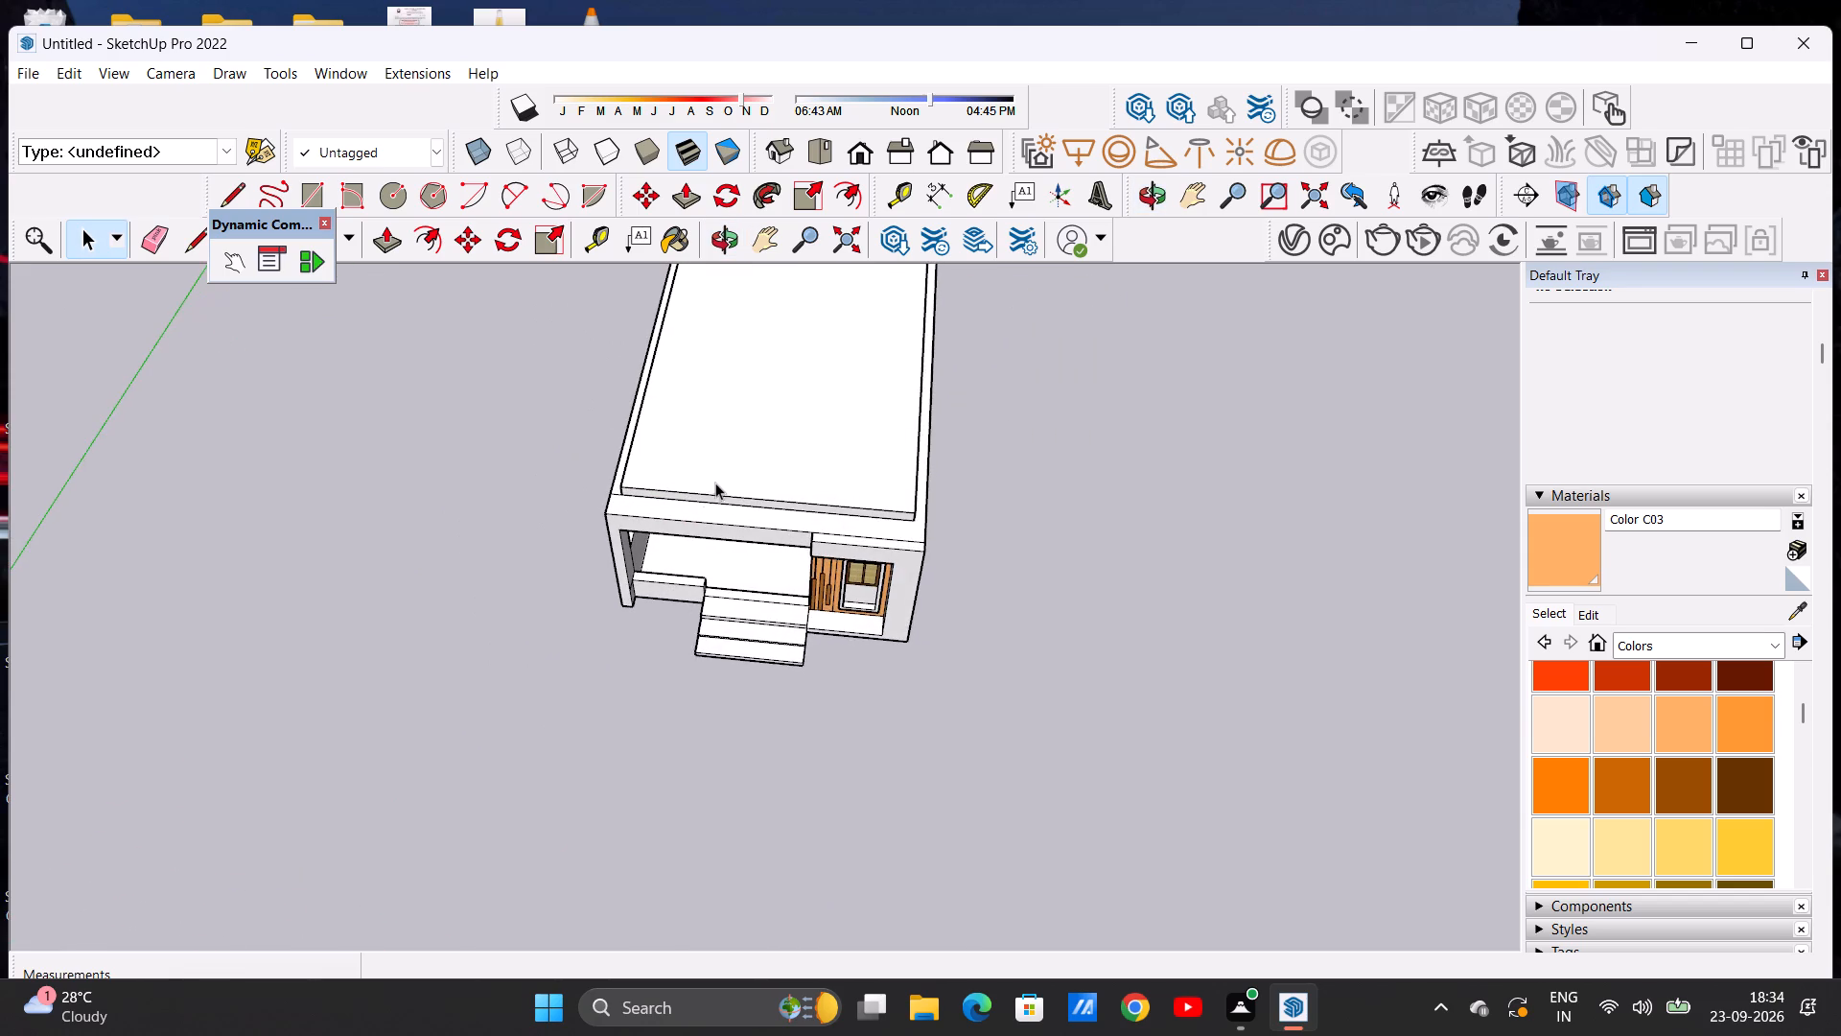
{"action": "scroll", "coordinate": [730, 476], "scroll_direction": "up", "scroll_amount": 2}
{"action": "scroll", "coordinate": [730, 476], "scroll_direction": "down", "scroll_amount": 1}
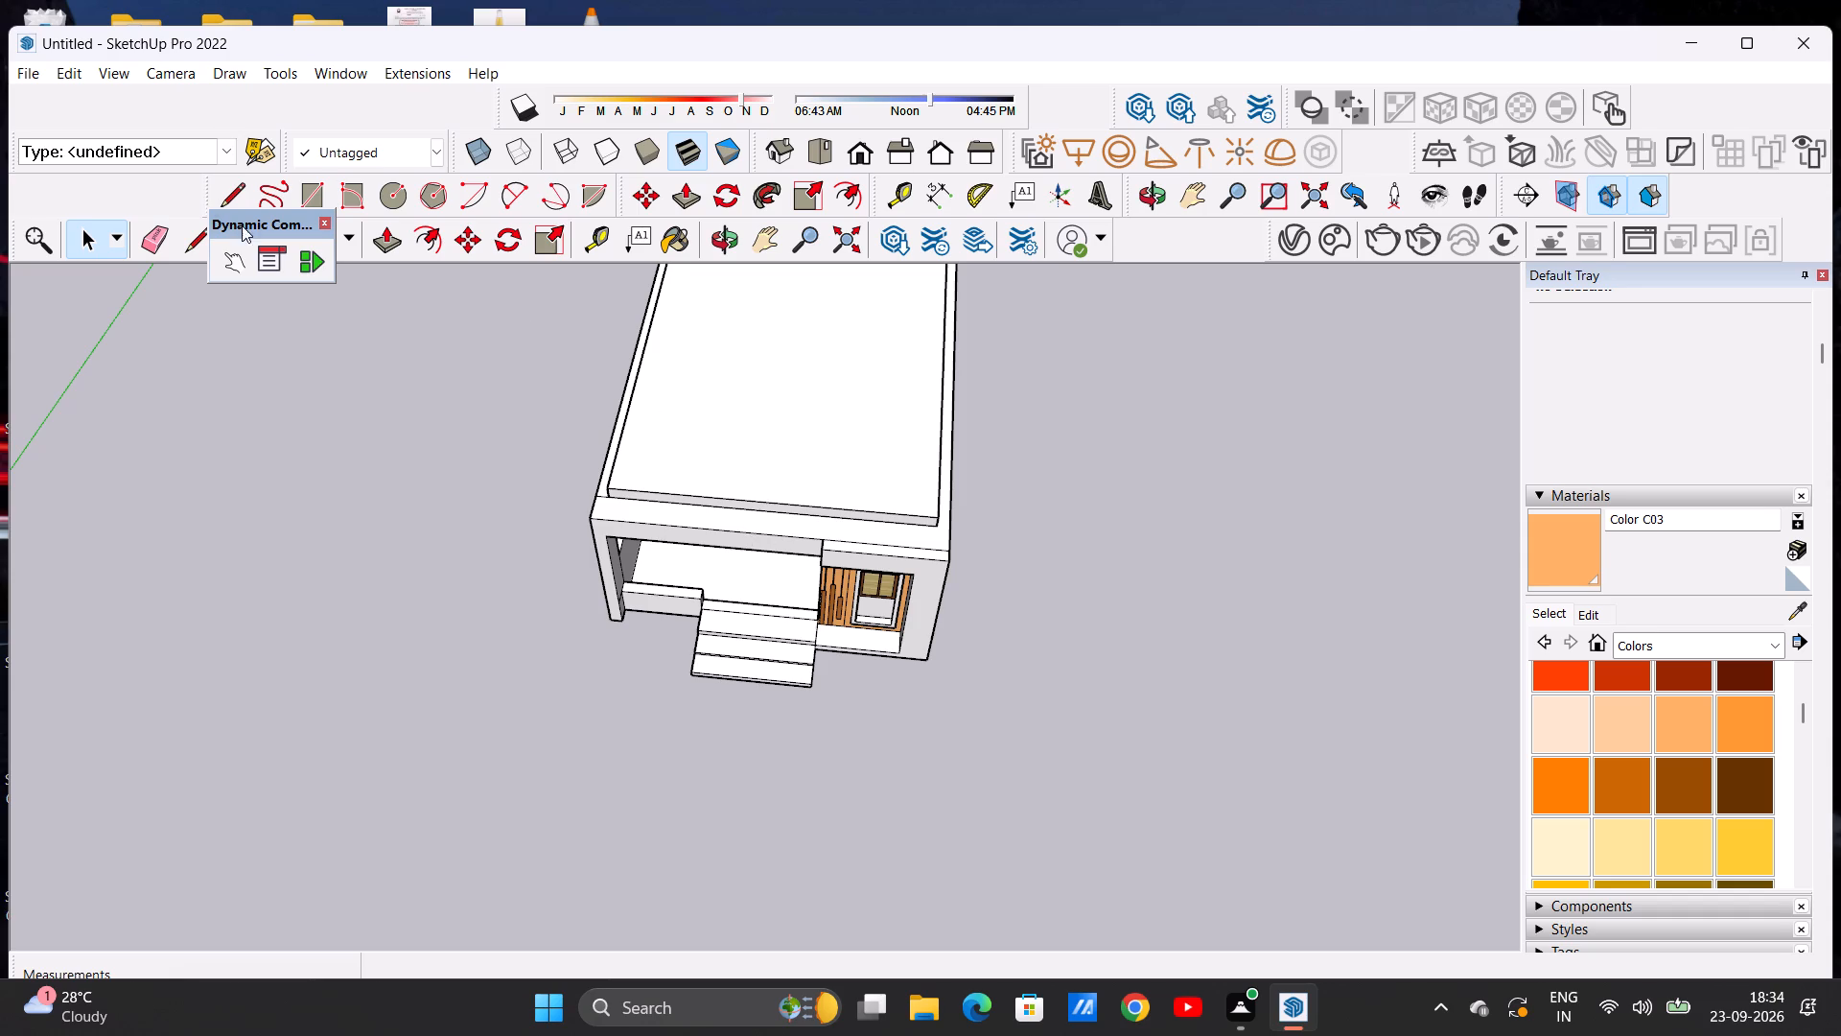
Draw a line about 1' 8" long across the front wall's top, from the porch beam's inner end to the roof slab.
{"action": "left_click", "coordinate": [236, 190]}
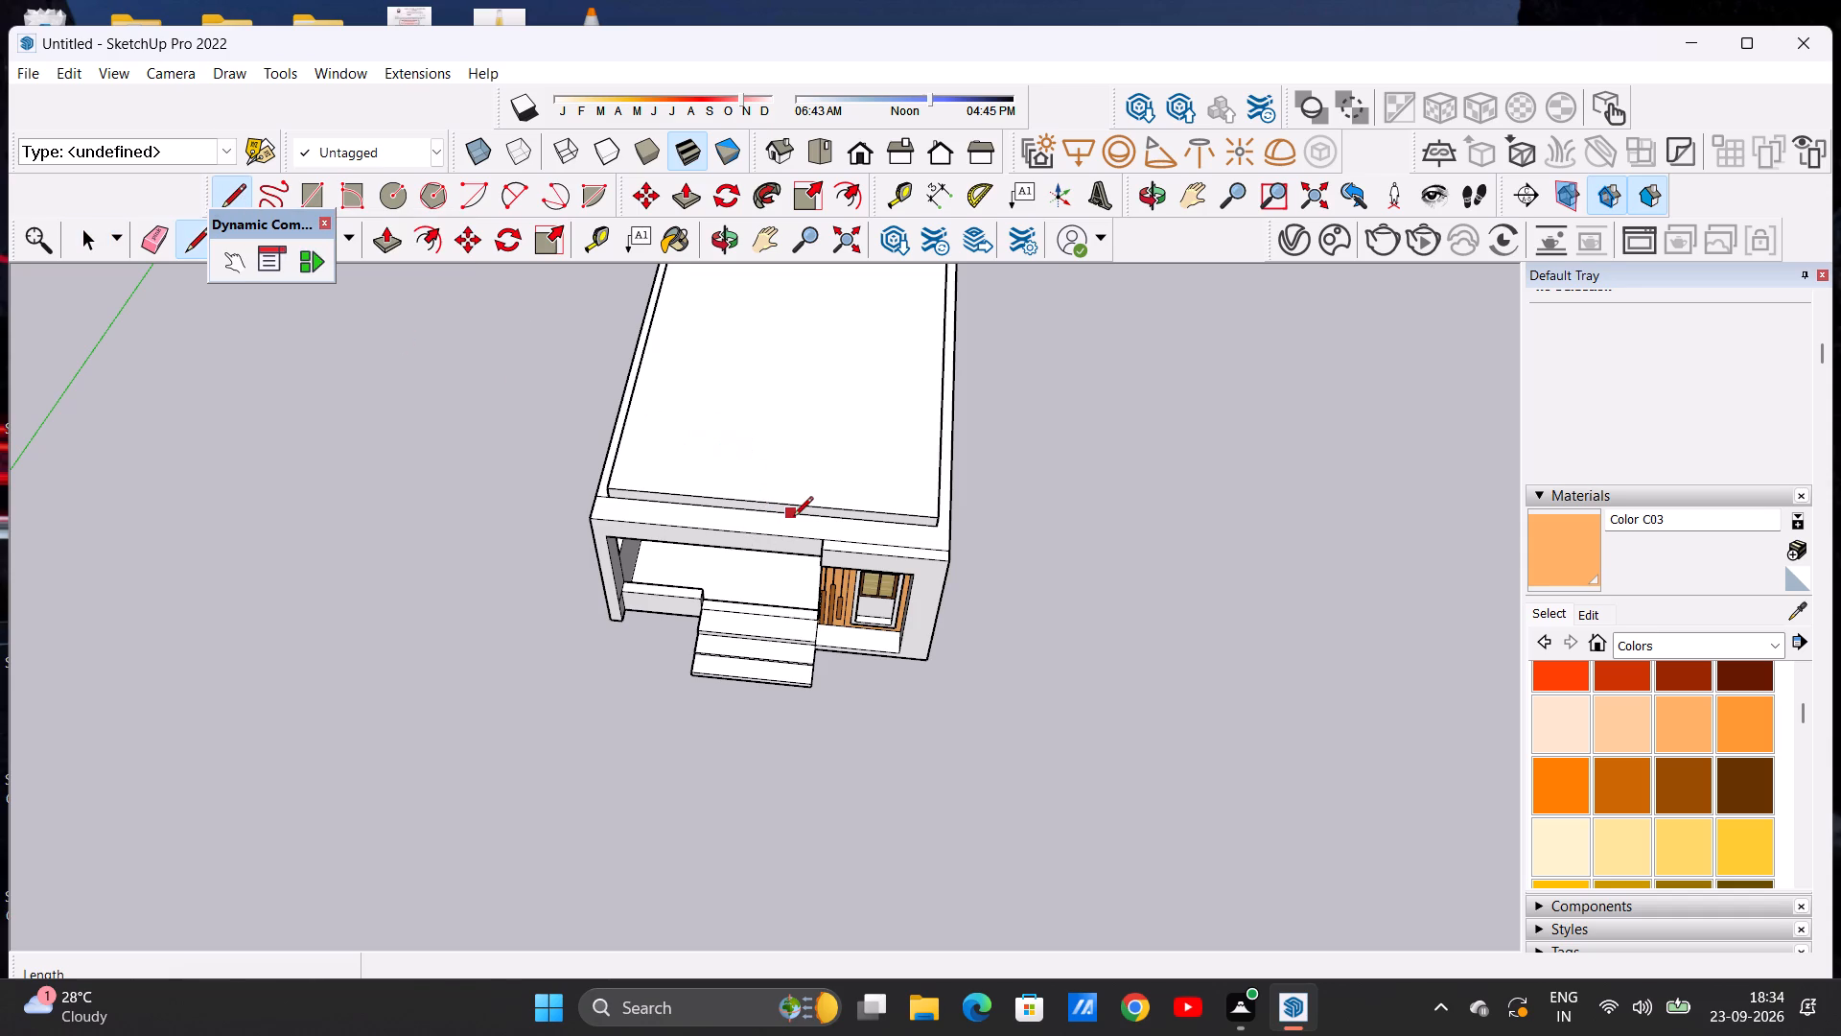
{"action": "middle_click_drag", "start_coordinate": [798, 584], "coordinate": [807, 483]}
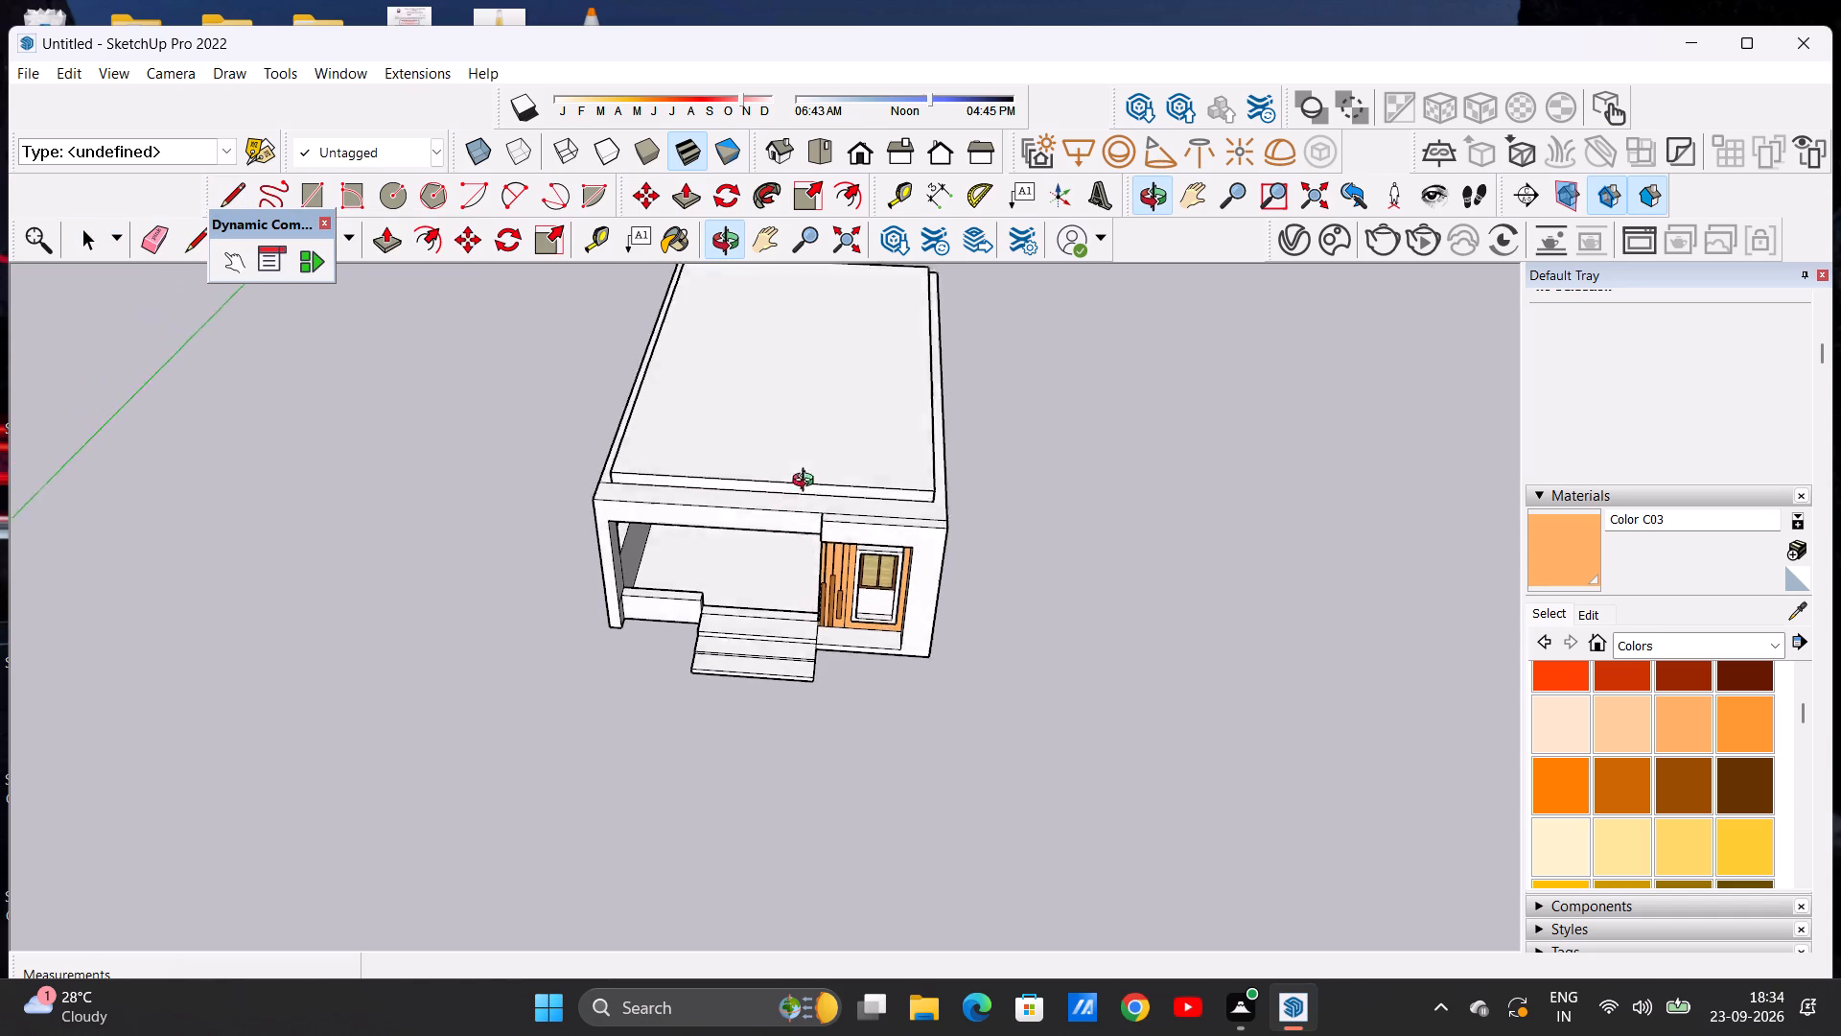
{"action": "middle_click_drag", "start_coordinate": [807, 483], "coordinate": [820, 429]}
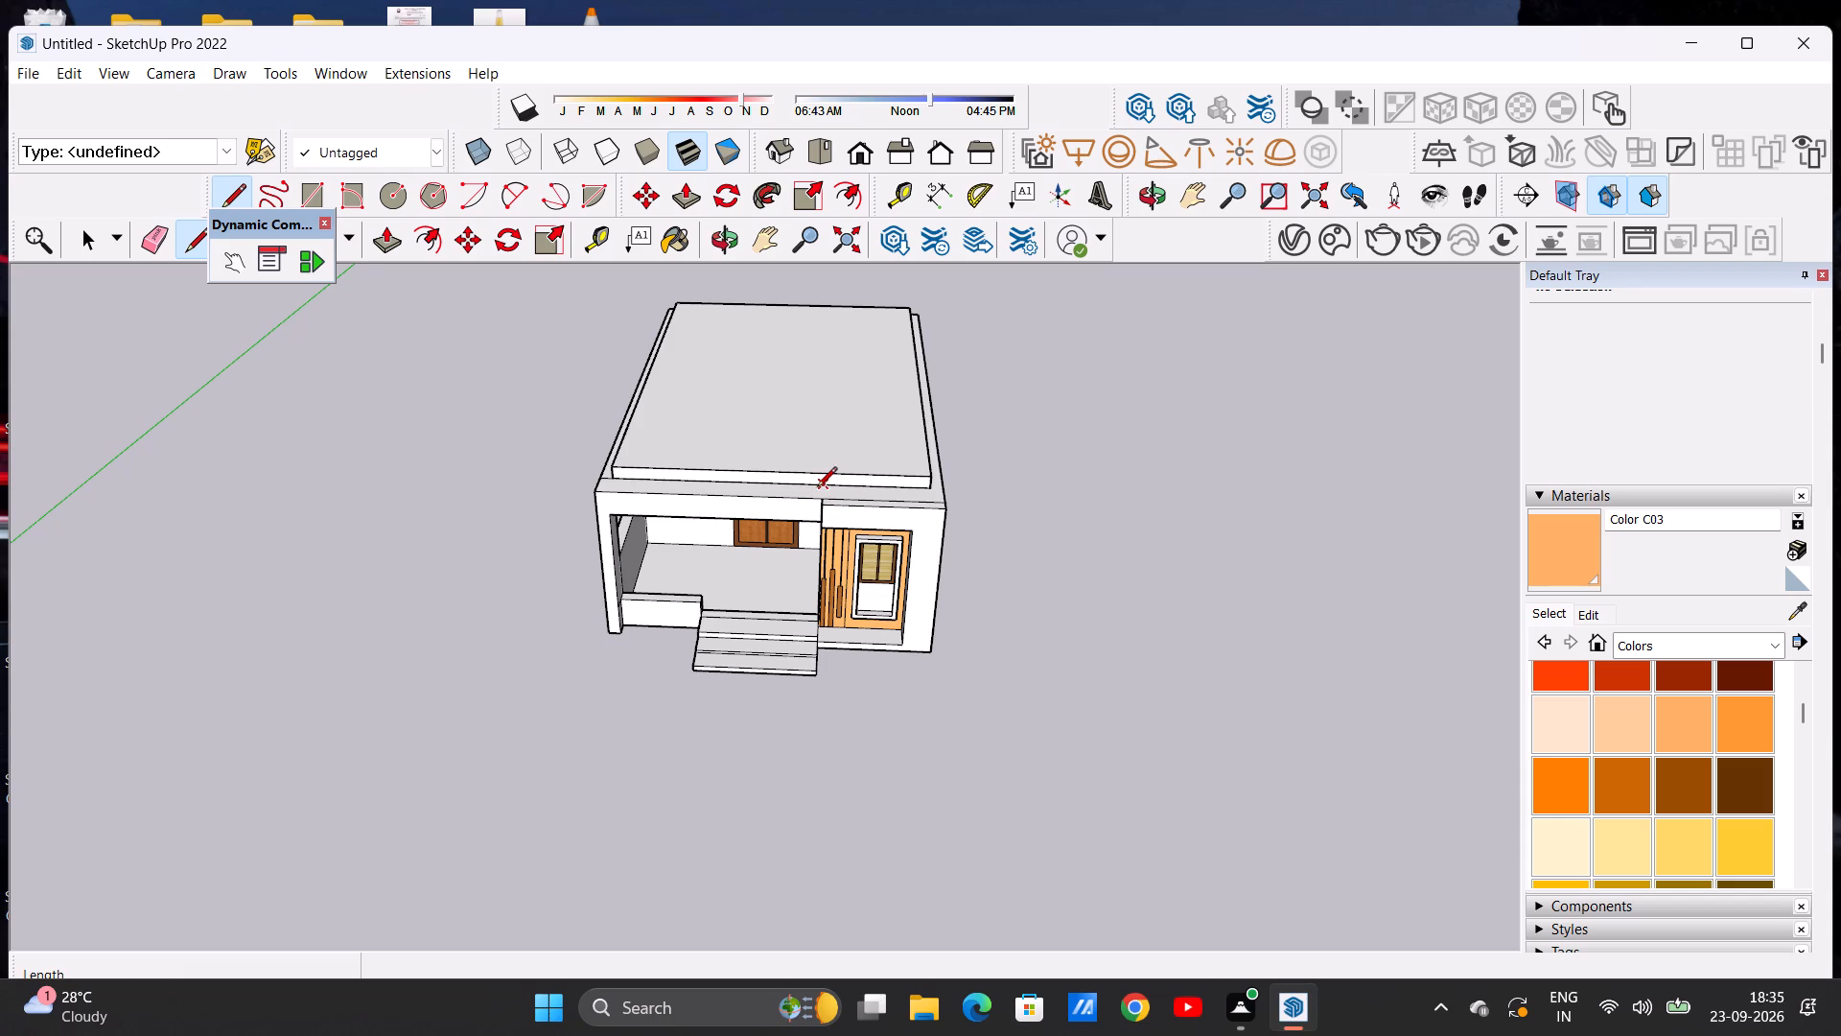
{"action": "scroll", "coordinate": [817, 488], "scroll_direction": "up", "scroll_amount": 11}
{"action": "left_click", "coordinate": [830, 522]}
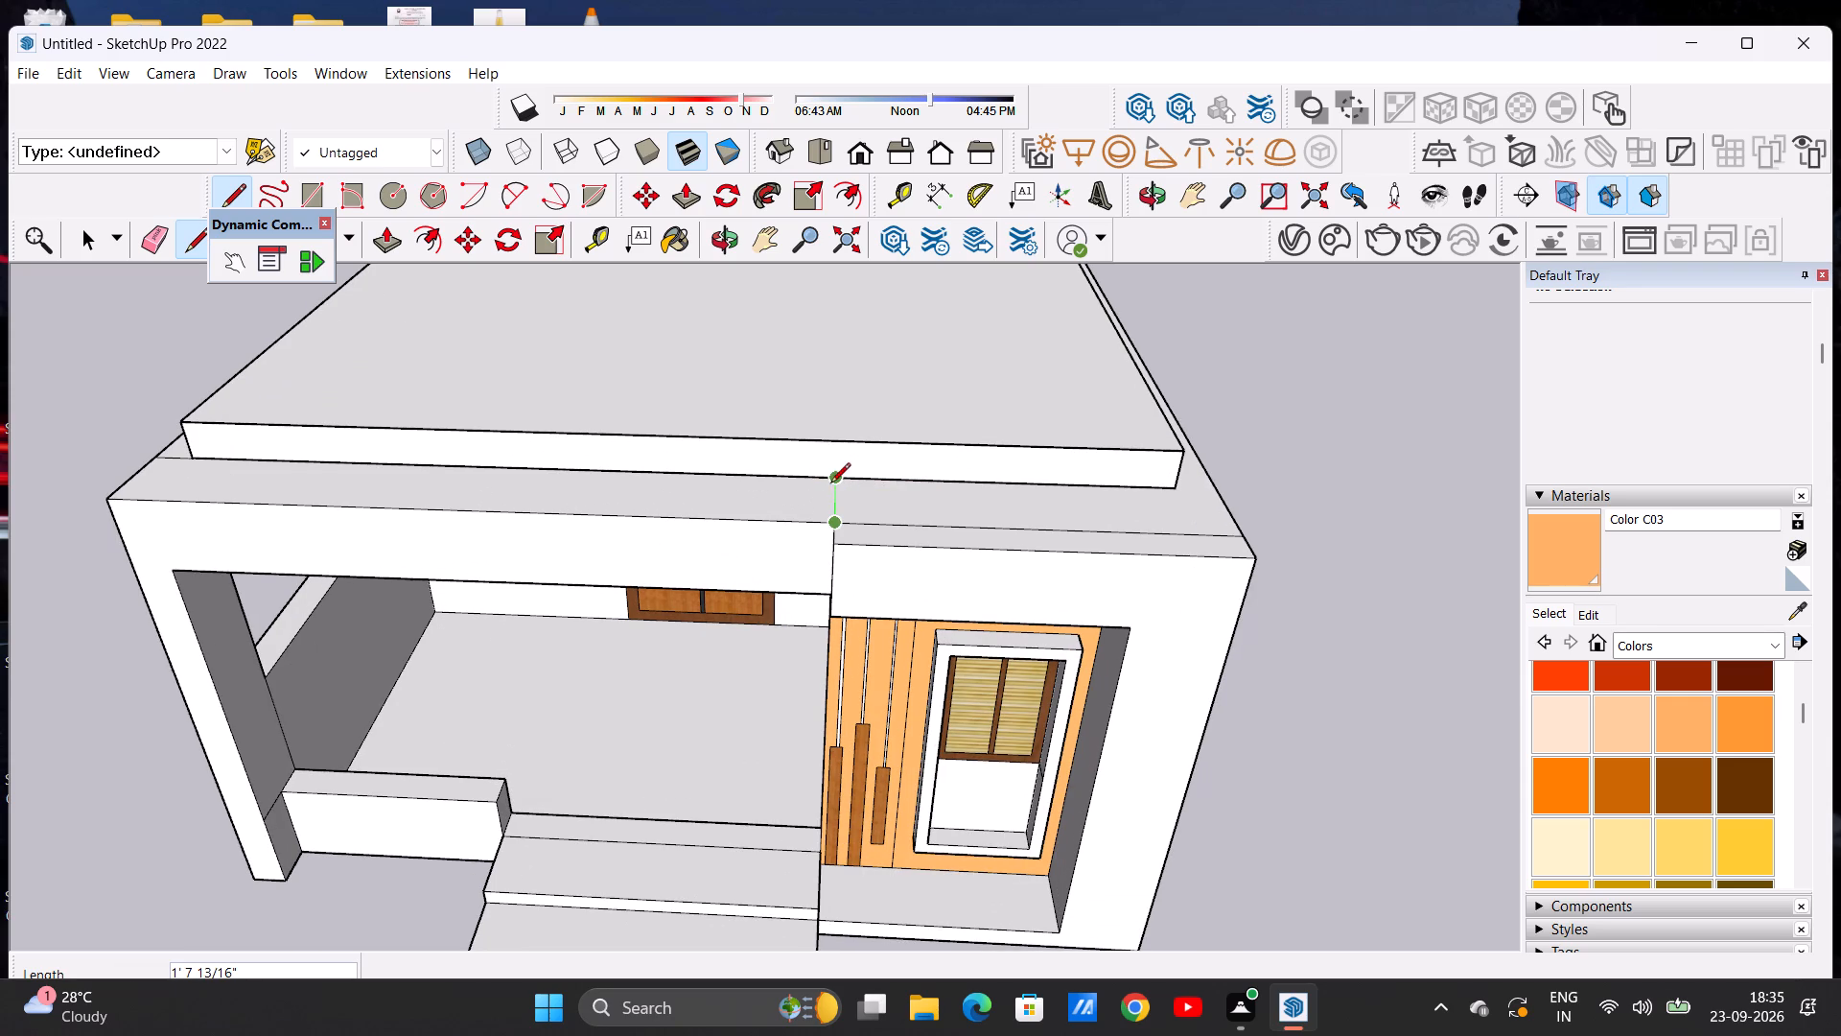
{"action": "left_click", "coordinate": [830, 484]}
{"action": "key", "text": "space"}
{"action": "scroll", "coordinate": [845, 485], "scroll_direction": "down", "scroll_amount": 4}
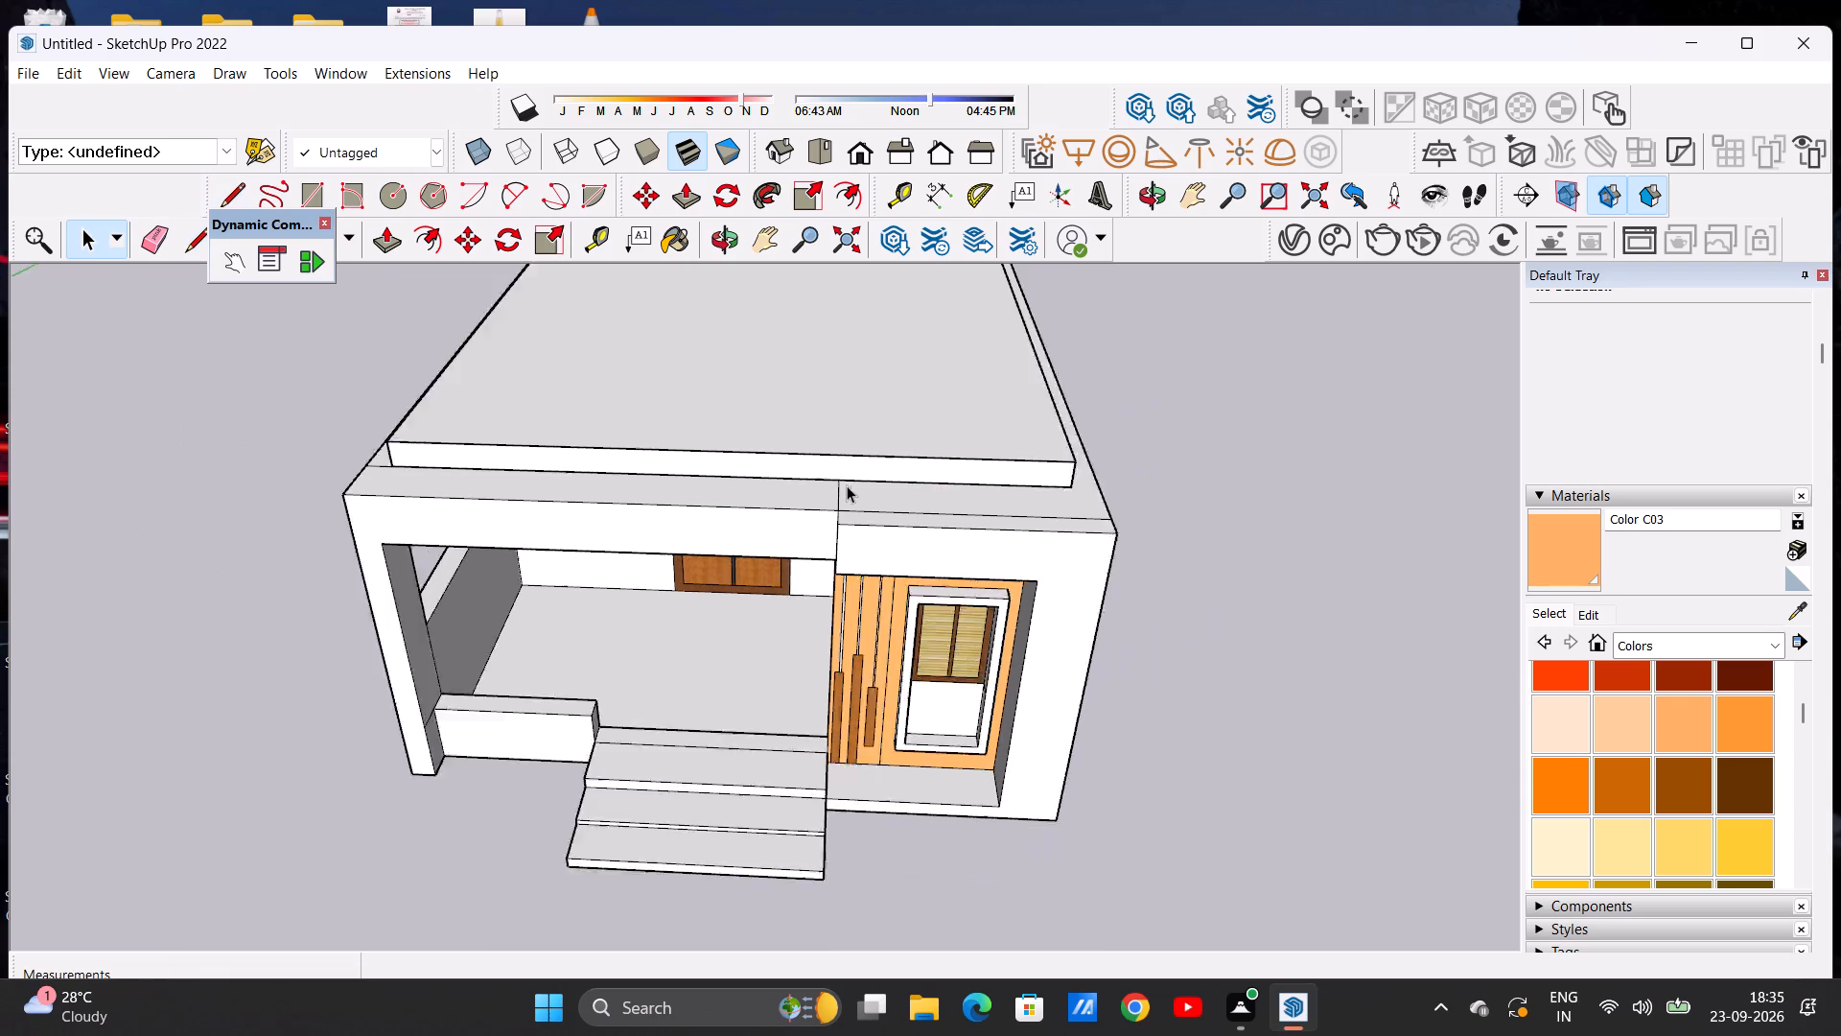
Push/Pull the wall-top face around the roof slab and above the tall window up 6'.
{"action": "scroll", "coordinate": [847, 485], "scroll_direction": "down", "scroll_amount": 4}
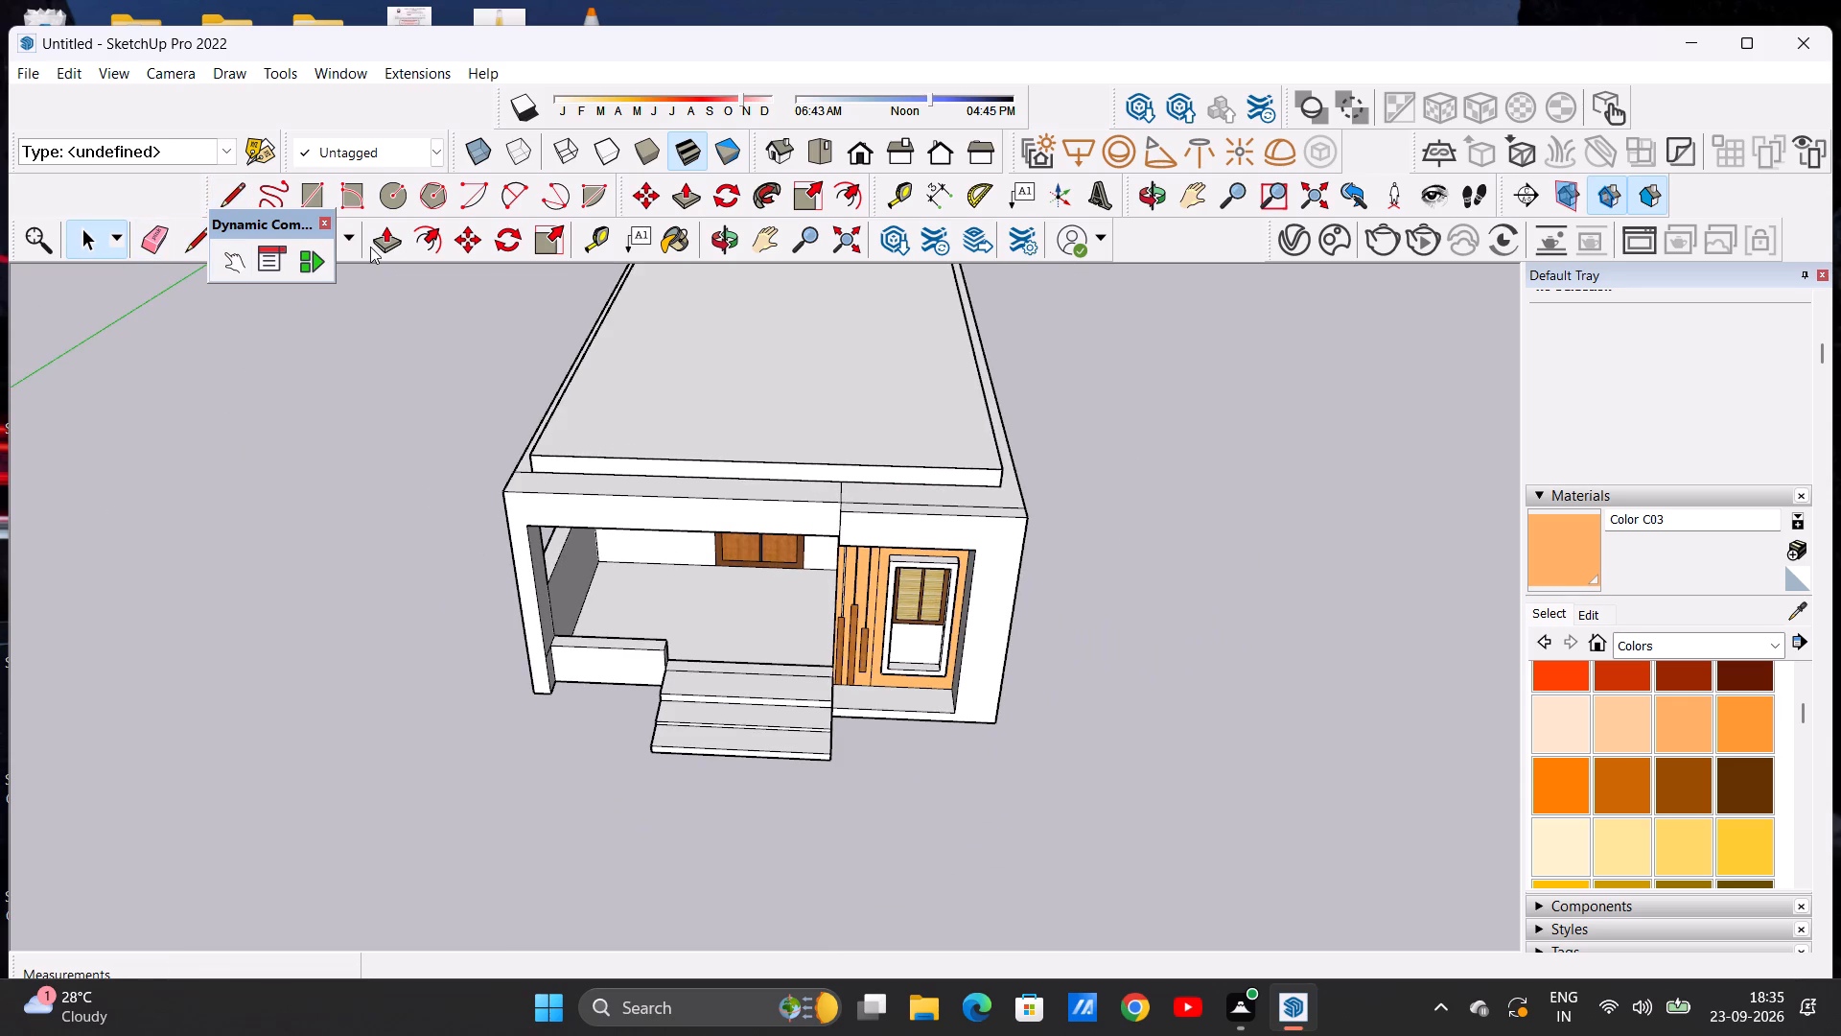
{"action": "left_click", "coordinate": [372, 241]}
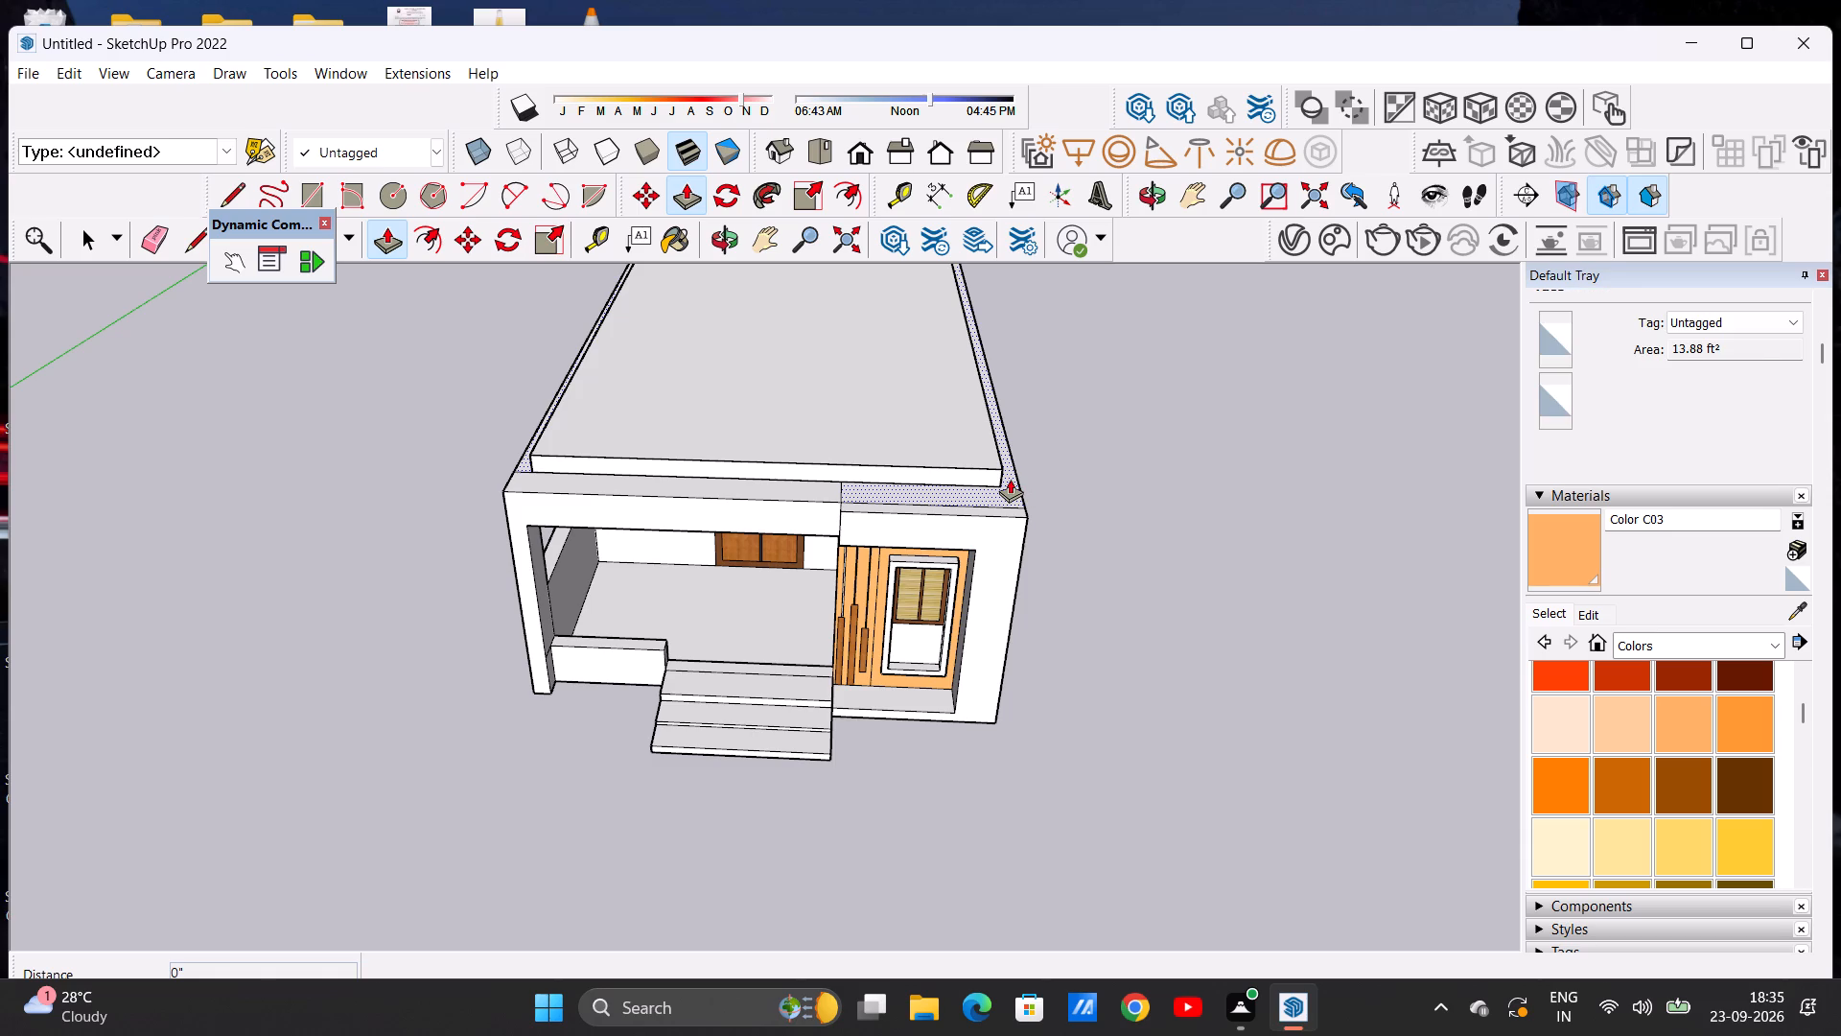
{"action": "left_click", "coordinate": [1010, 479]}
{"action": "scroll", "coordinate": [1024, 388], "scroll_direction": "down", "scroll_amount": 5}
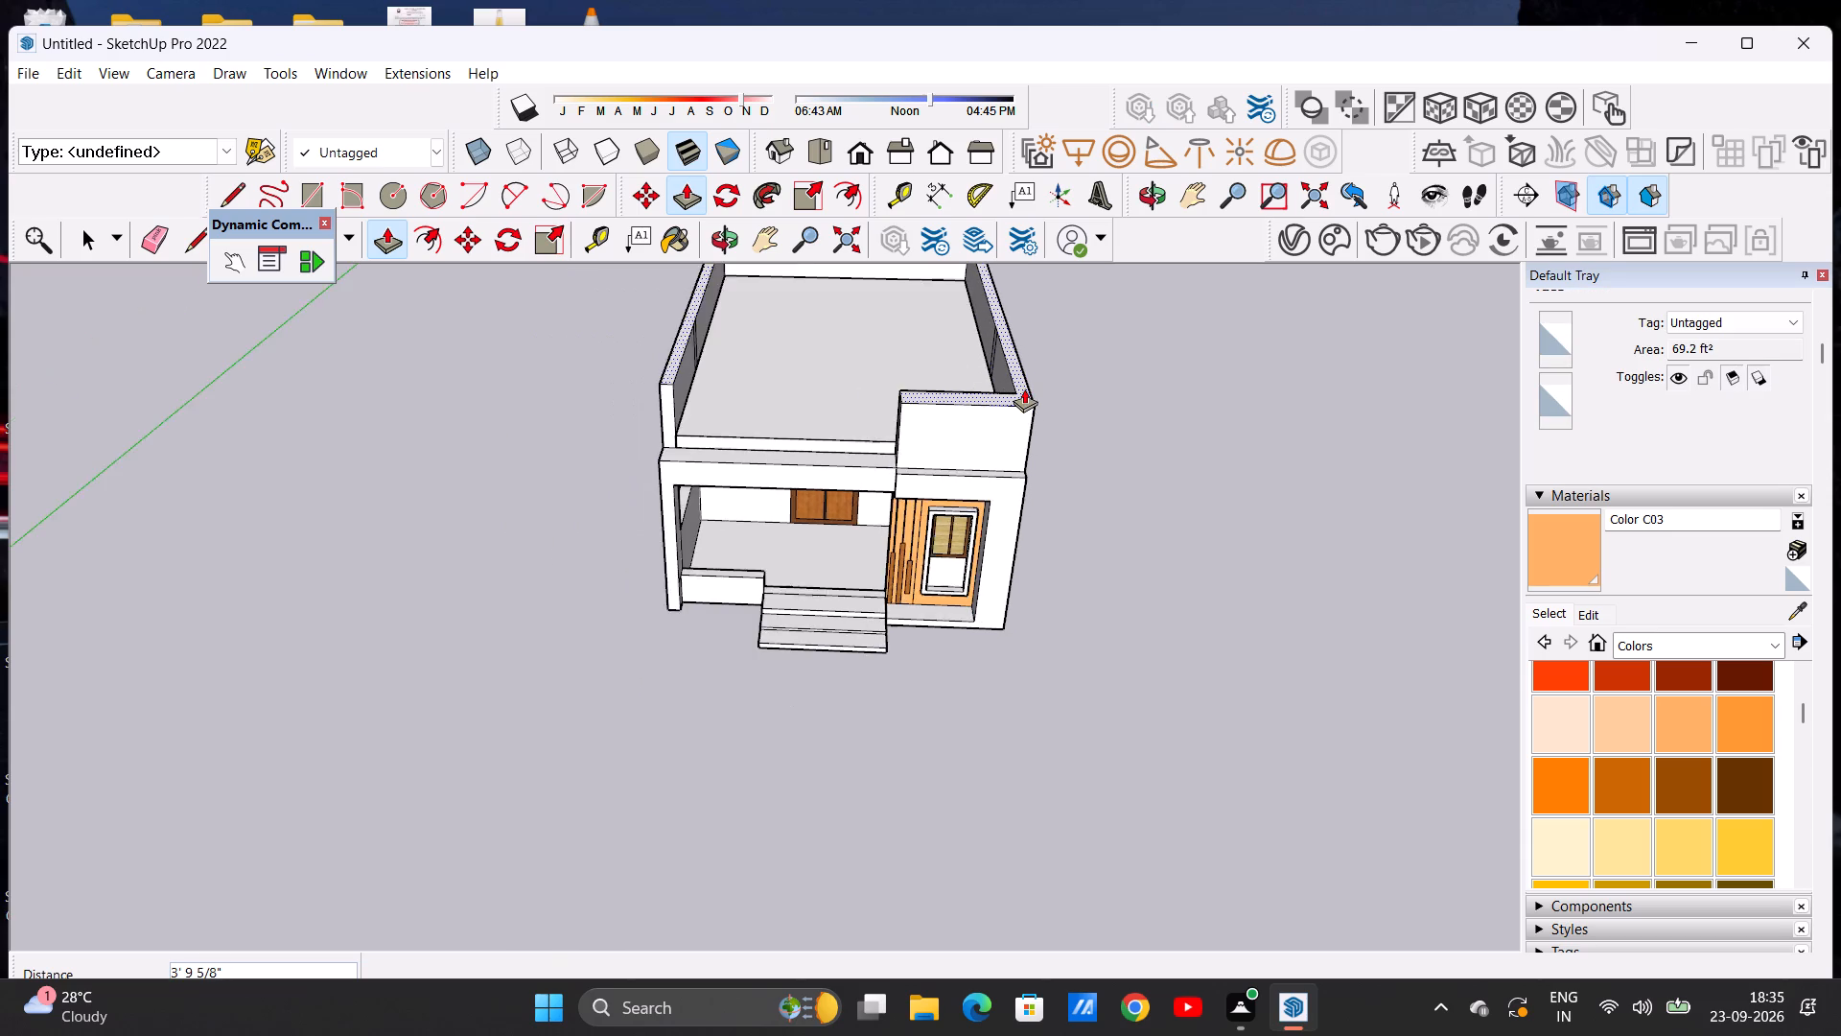
{"action": "scroll", "coordinate": [1024, 388], "scroll_direction": "down", "scroll_amount": 3}
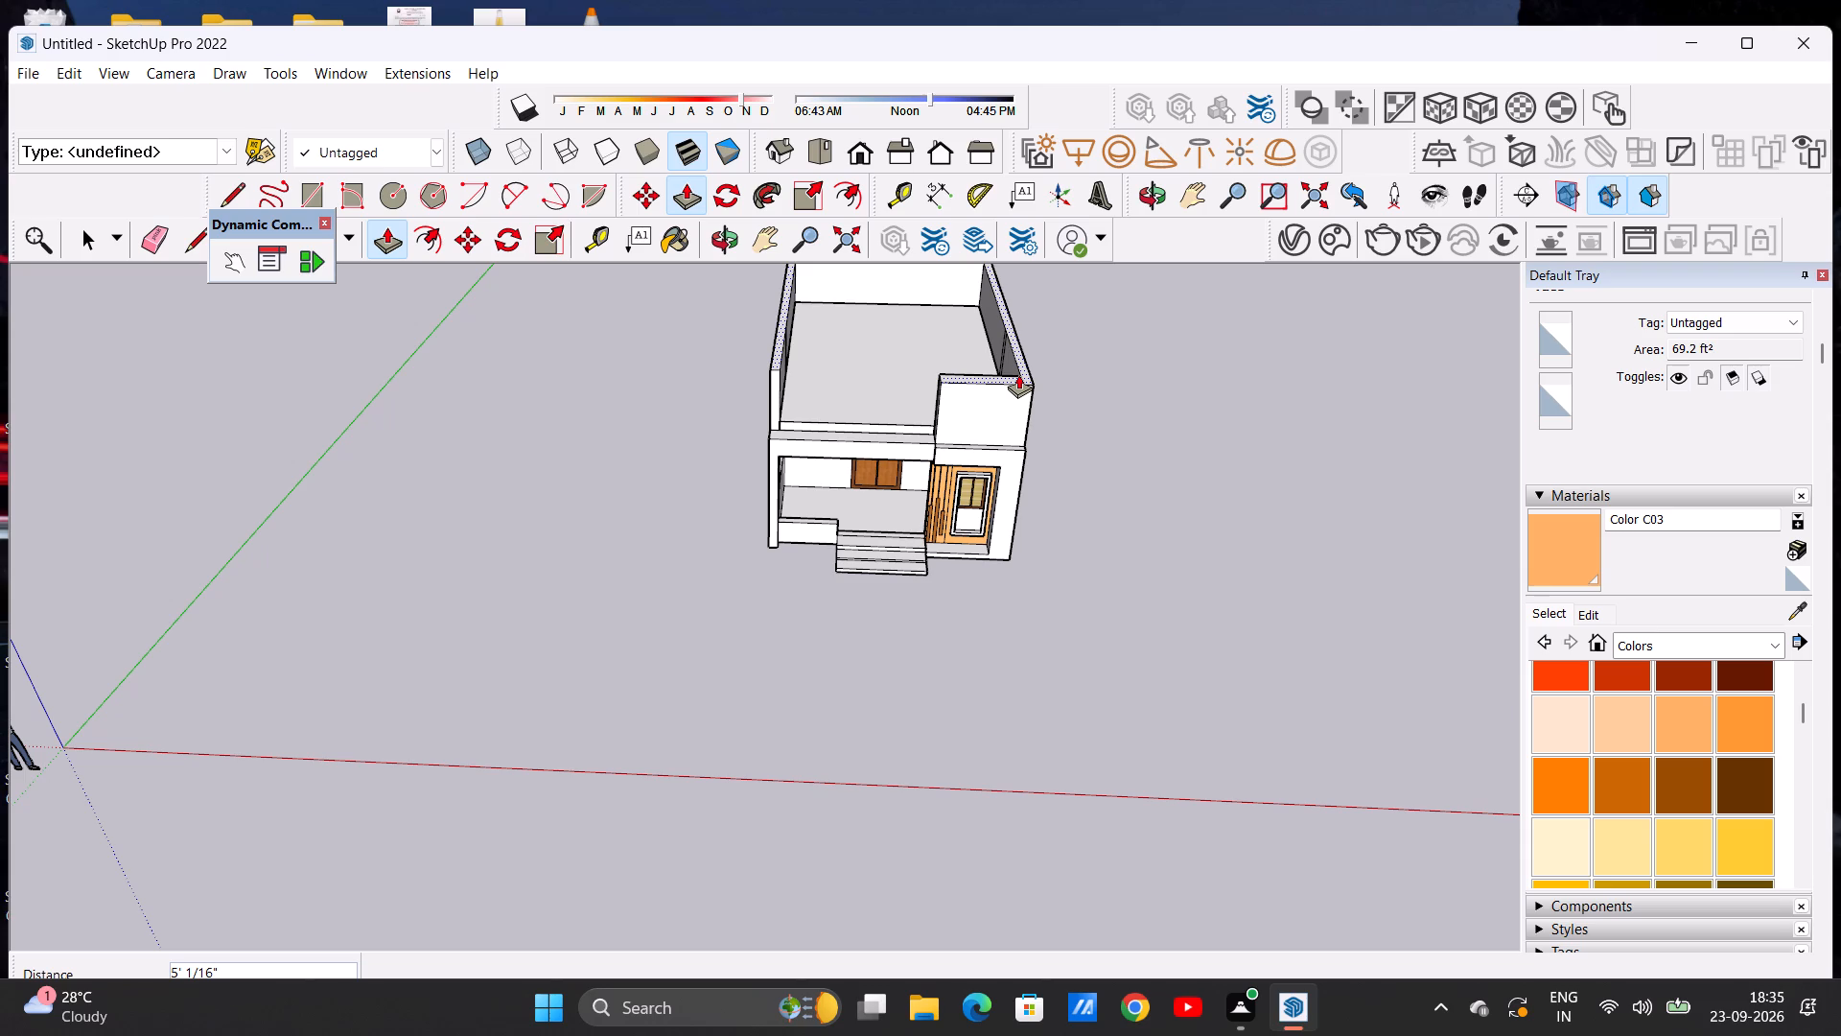
{"action": "type", "text": "6'"}
{"action": "key", "text": "Return"}
{"action": "key", "text": "space"}
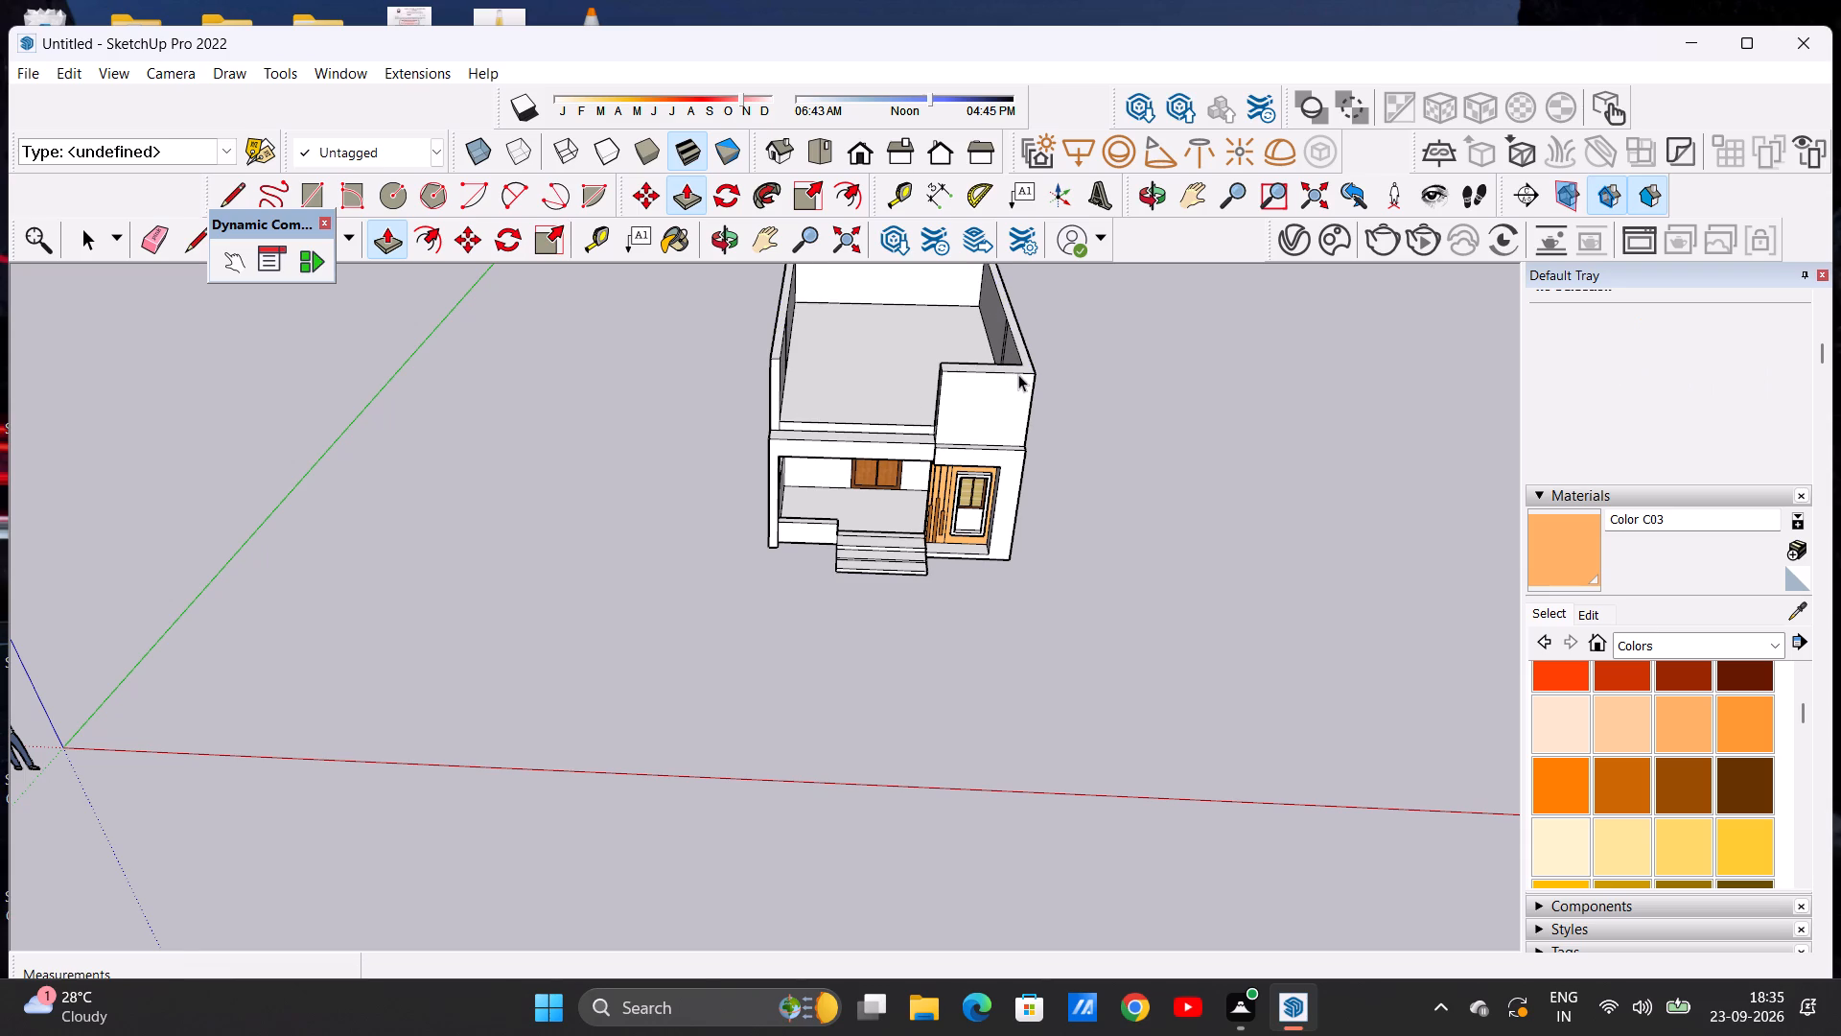
Inspect the raised upper walls and their junction with the porch beam and front ledge from several angles.
{"action": "scroll", "coordinate": [1018, 374], "scroll_direction": "down", "scroll_amount": 5}
{"action": "middle_click_drag", "start_coordinate": [1086, 476], "coordinate": [775, 403]}
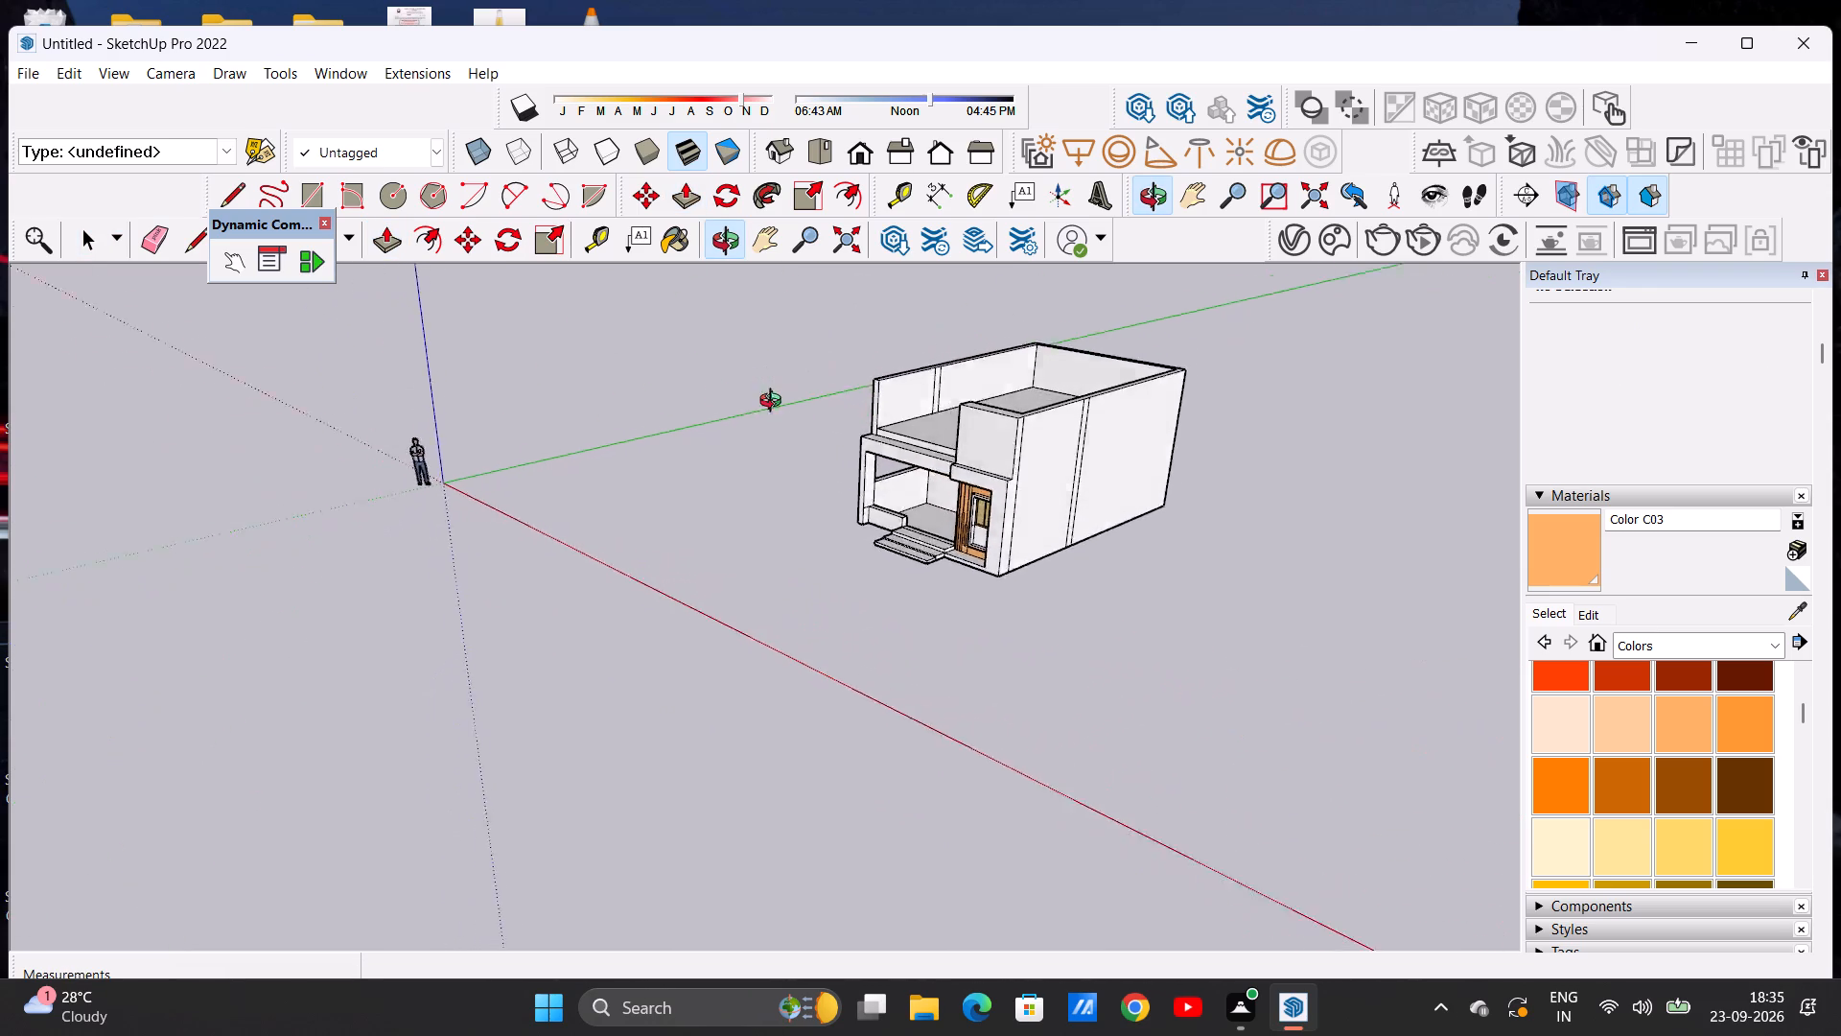
{"action": "middle_click_drag", "start_coordinate": [775, 403], "coordinate": [1072, 334]}
{"action": "scroll", "coordinate": [957, 414], "scroll_direction": "up", "scroll_amount": 8}
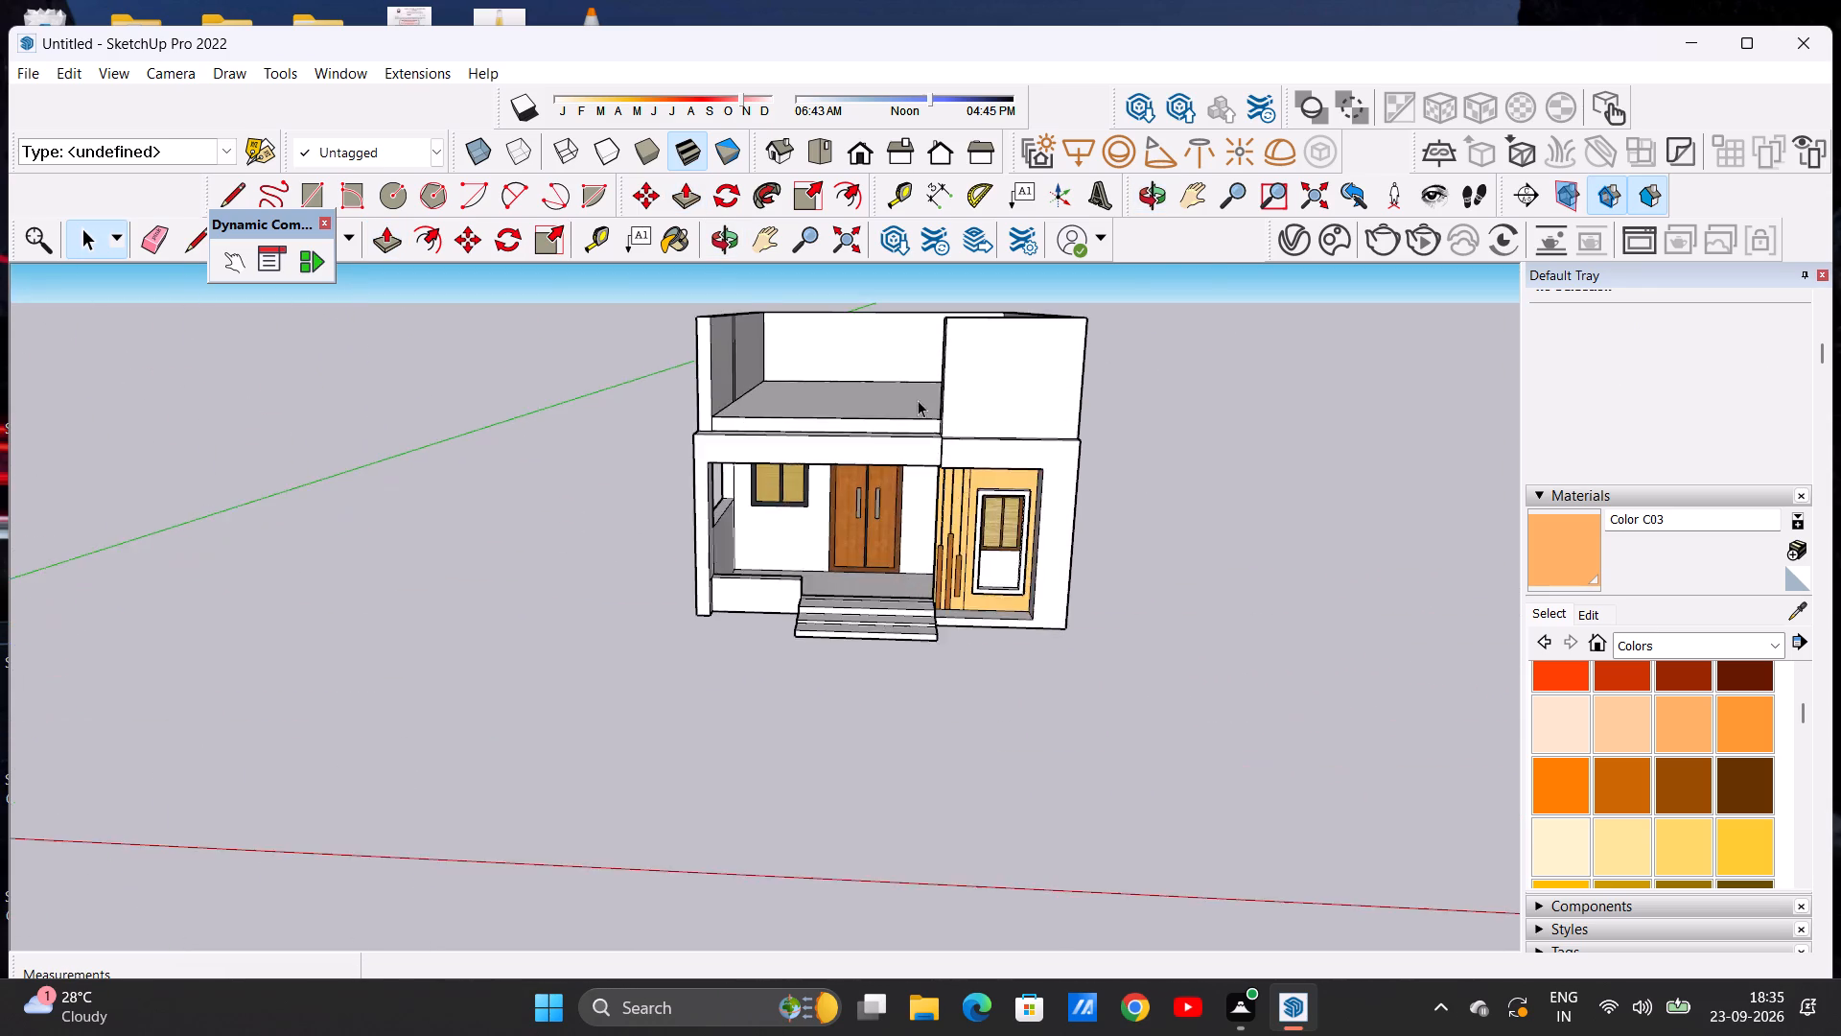
{"action": "scroll", "coordinate": [918, 400], "scroll_direction": "up", "scroll_amount": 4}
{"action": "middle_click_drag", "start_coordinate": [863, 430], "coordinate": [876, 563]}
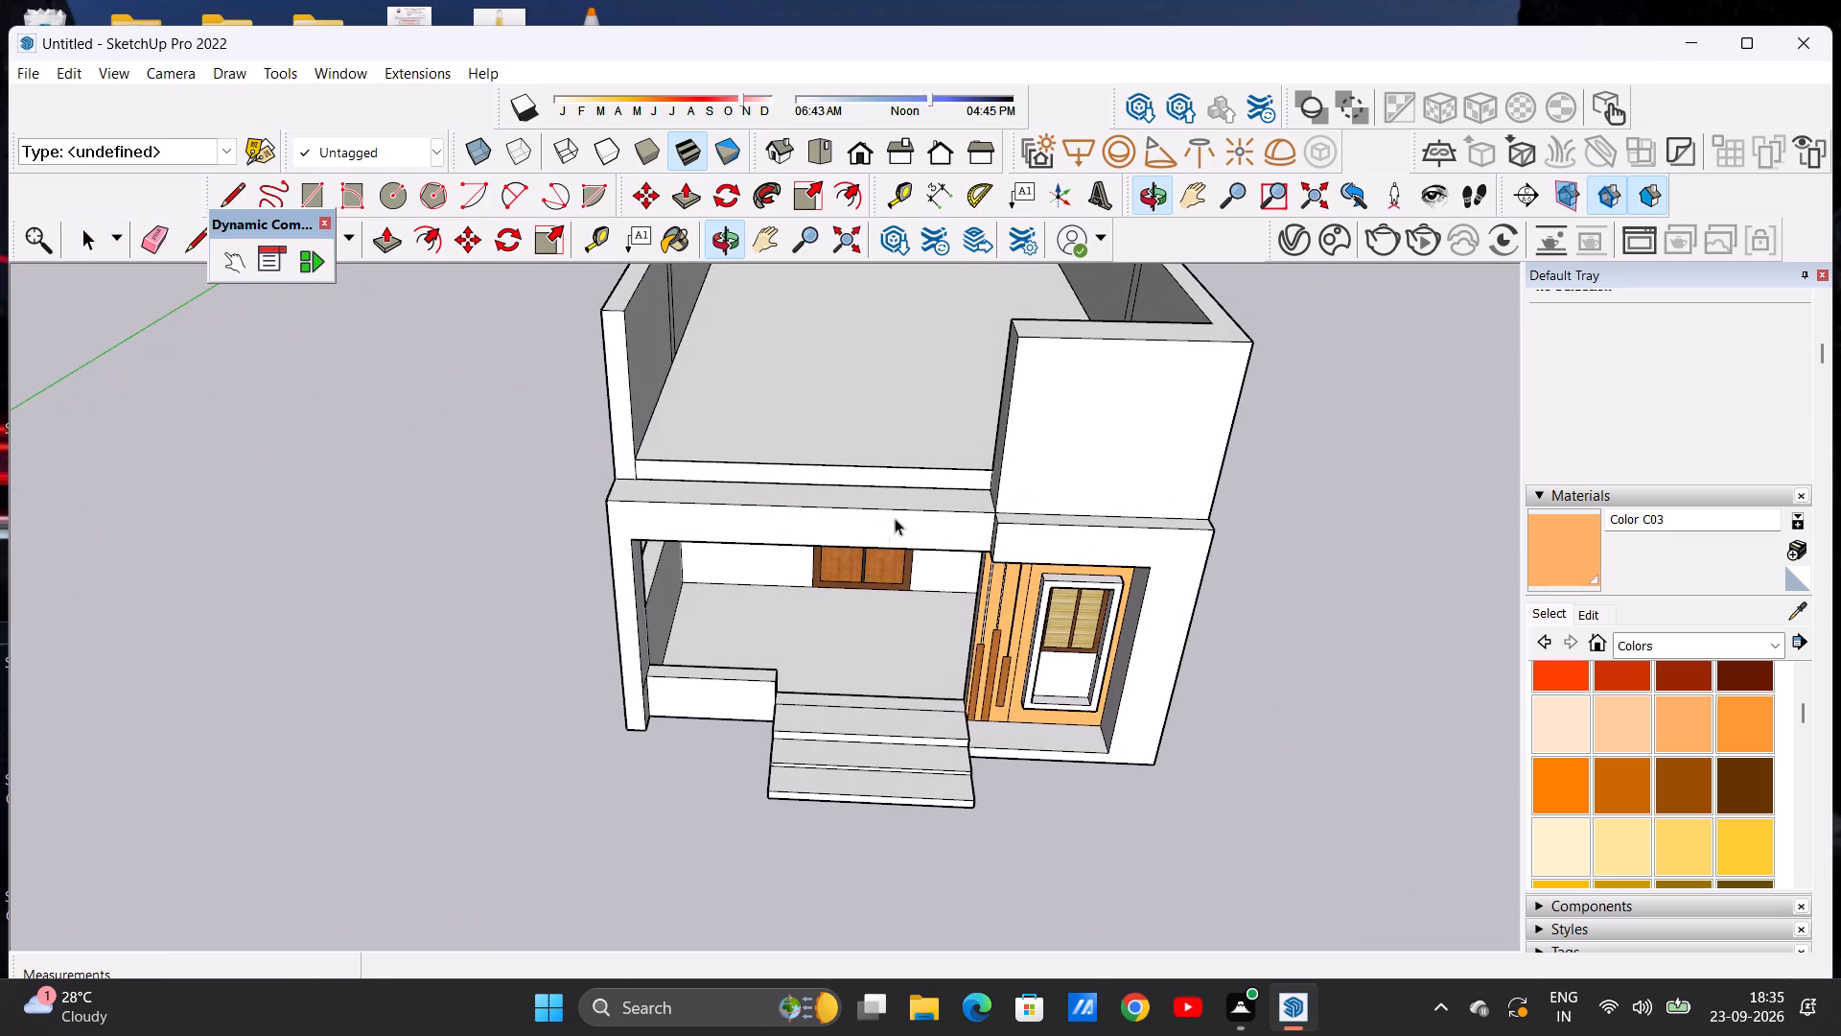
{"action": "scroll", "coordinate": [905, 503], "scroll_direction": "up", "scroll_amount": 3}
{"action": "scroll", "coordinate": [908, 483], "scroll_direction": "down", "scroll_amount": 6}
{"action": "middle_click_drag", "start_coordinate": [912, 460], "coordinate": [911, 371]}
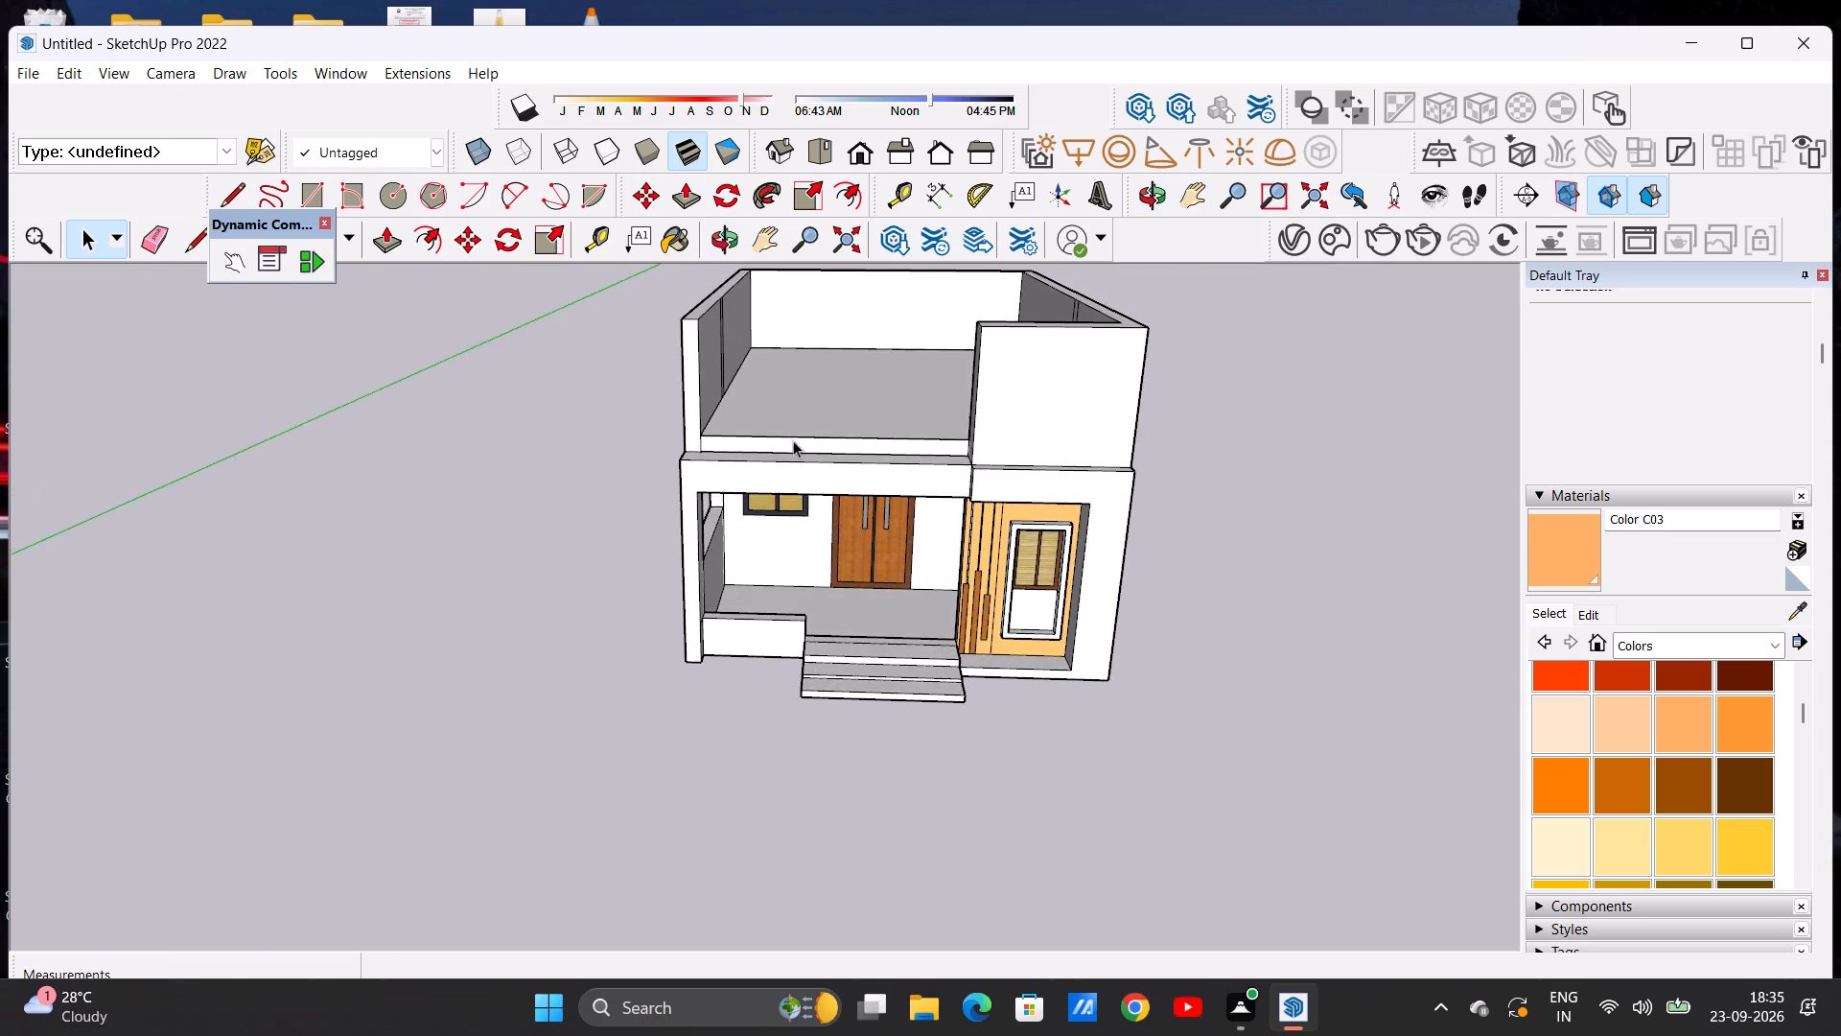
{"action": "scroll", "coordinate": [756, 459], "scroll_direction": "up", "scroll_amount": 8}
{"action": "middle_click_drag", "start_coordinate": [694, 464], "coordinate": [719, 554]}
{"action": "scroll", "coordinate": [661, 496], "scroll_direction": "up", "scroll_amount": 4}
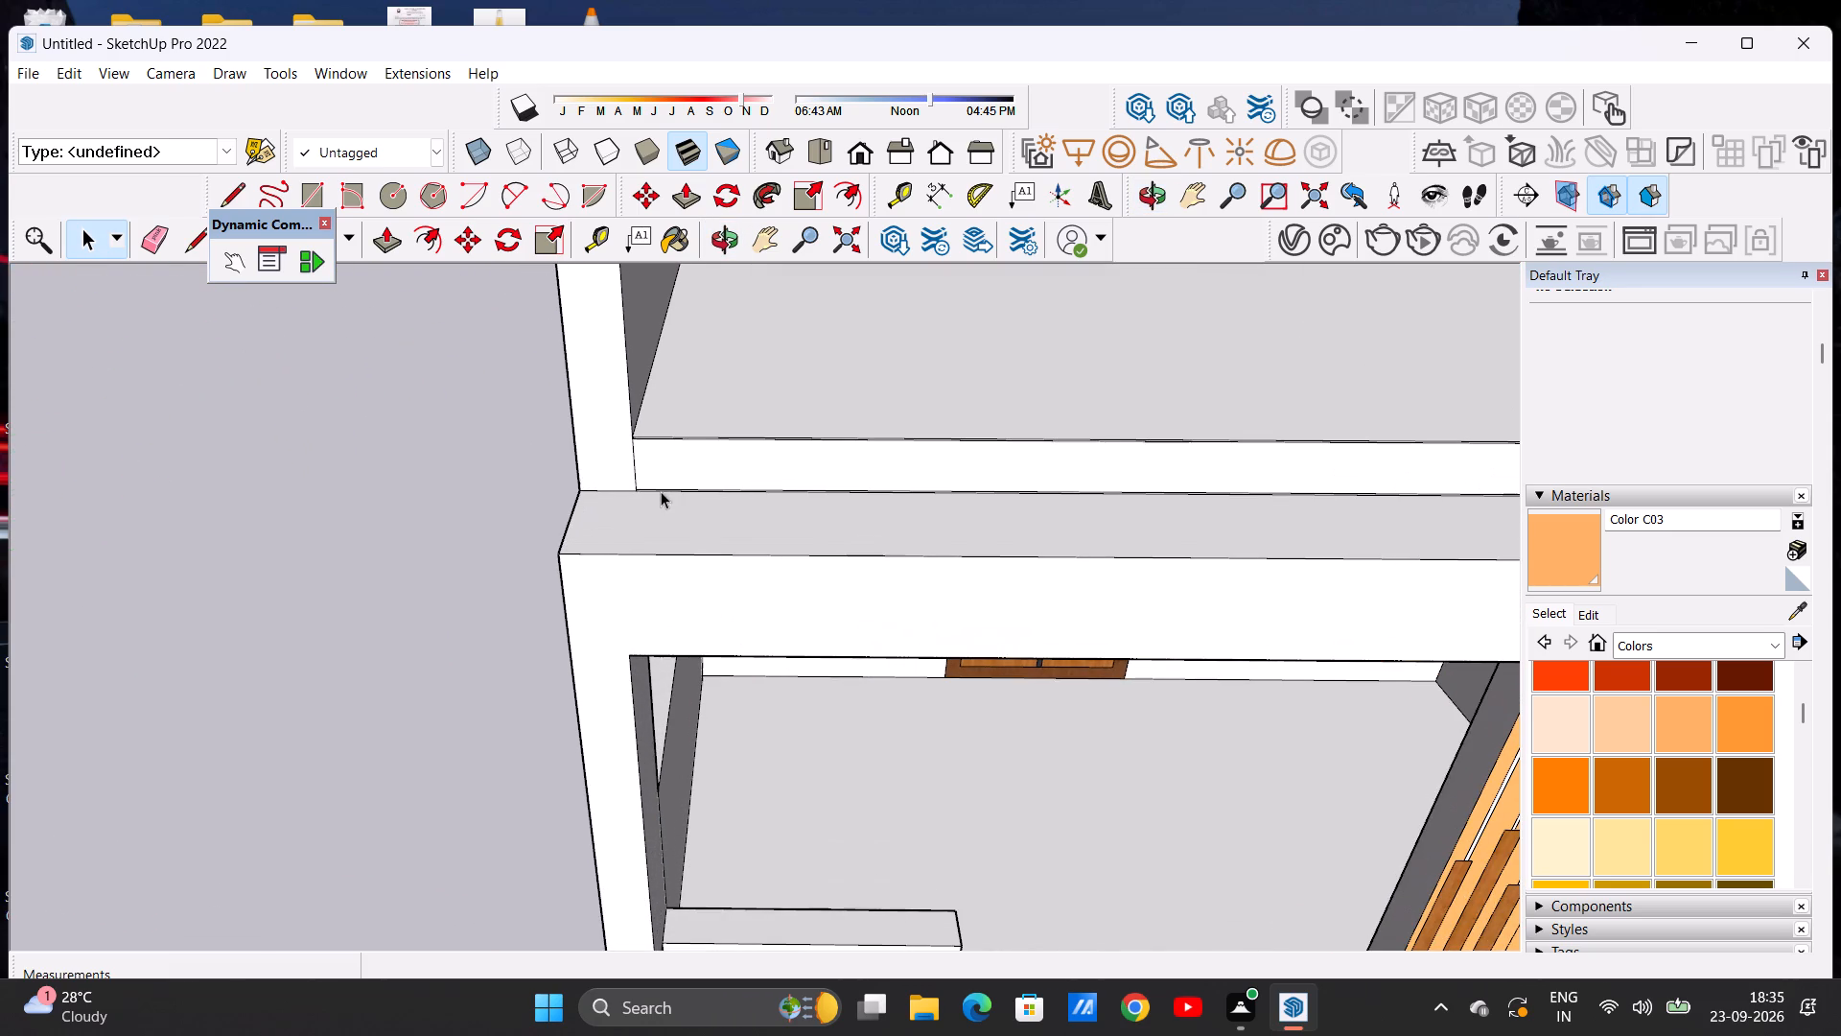
{"action": "scroll", "coordinate": [622, 484], "scroll_direction": "down", "scroll_amount": 10}
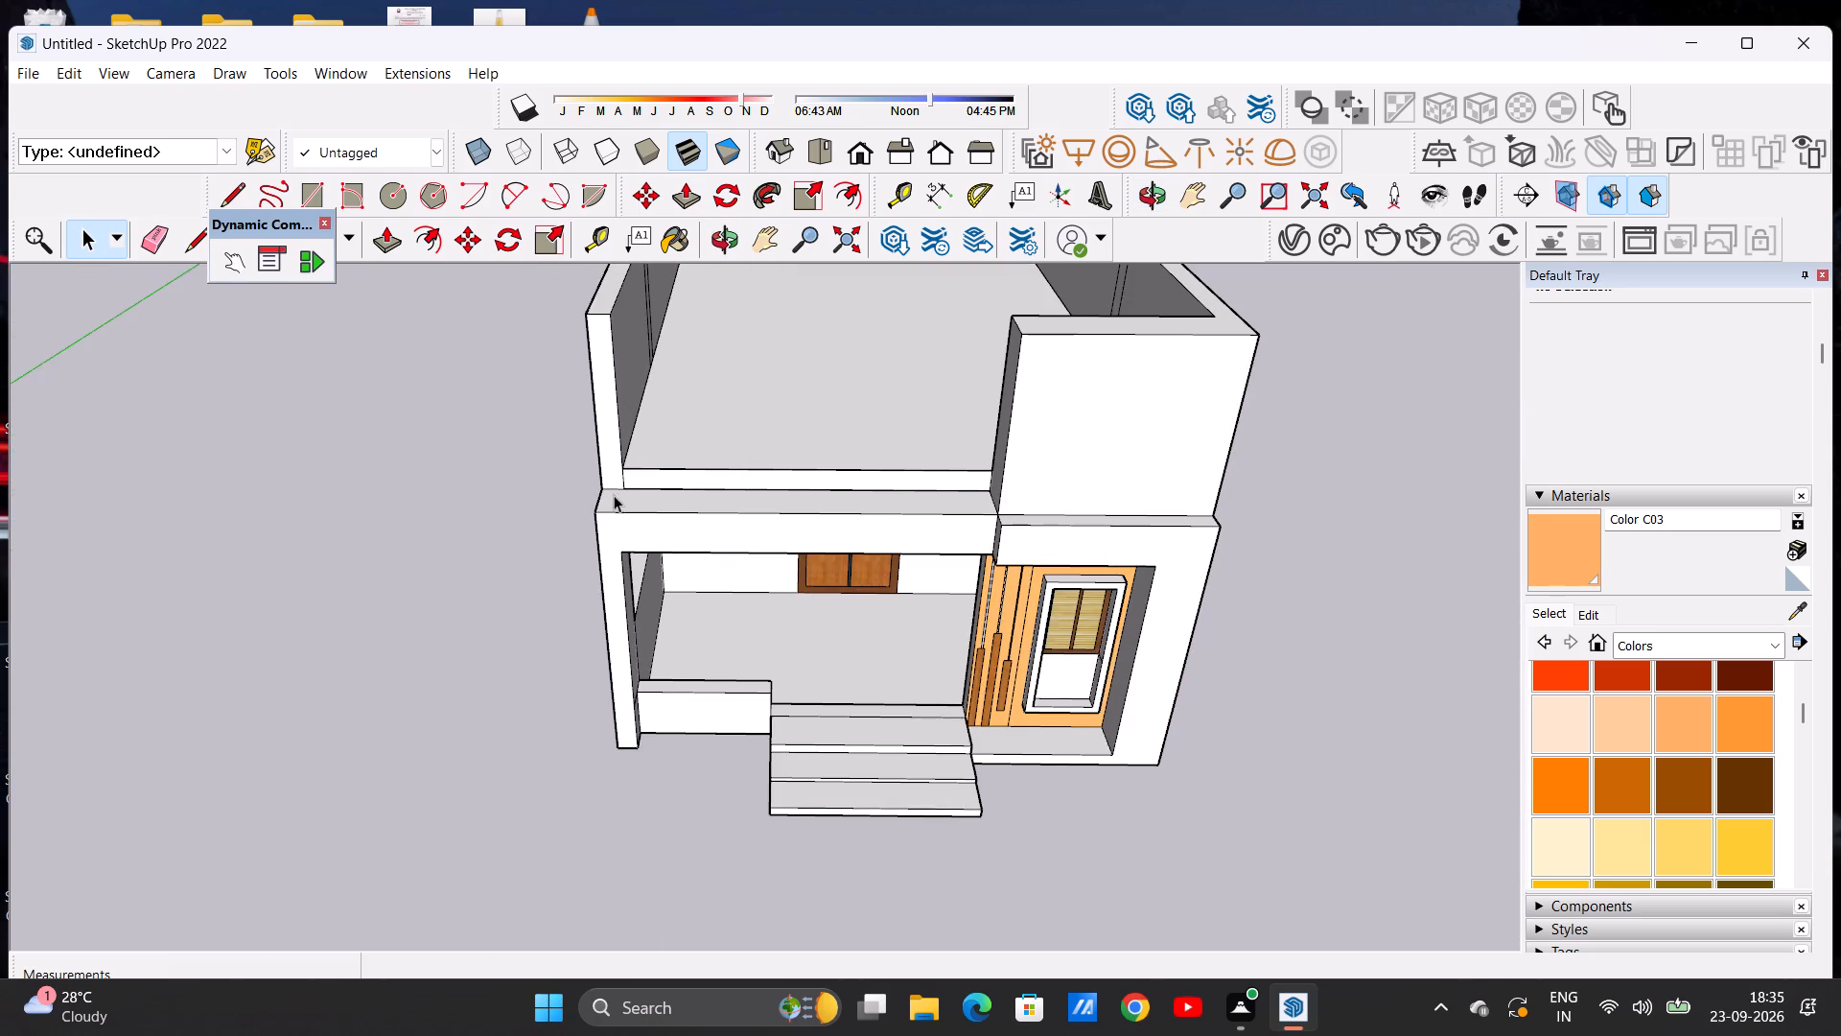
{"action": "middle_click_drag", "start_coordinate": [653, 515], "coordinate": [661, 395]}
{"action": "scroll", "coordinate": [654, 399], "scroll_direction": "down", "scroll_amount": 7}
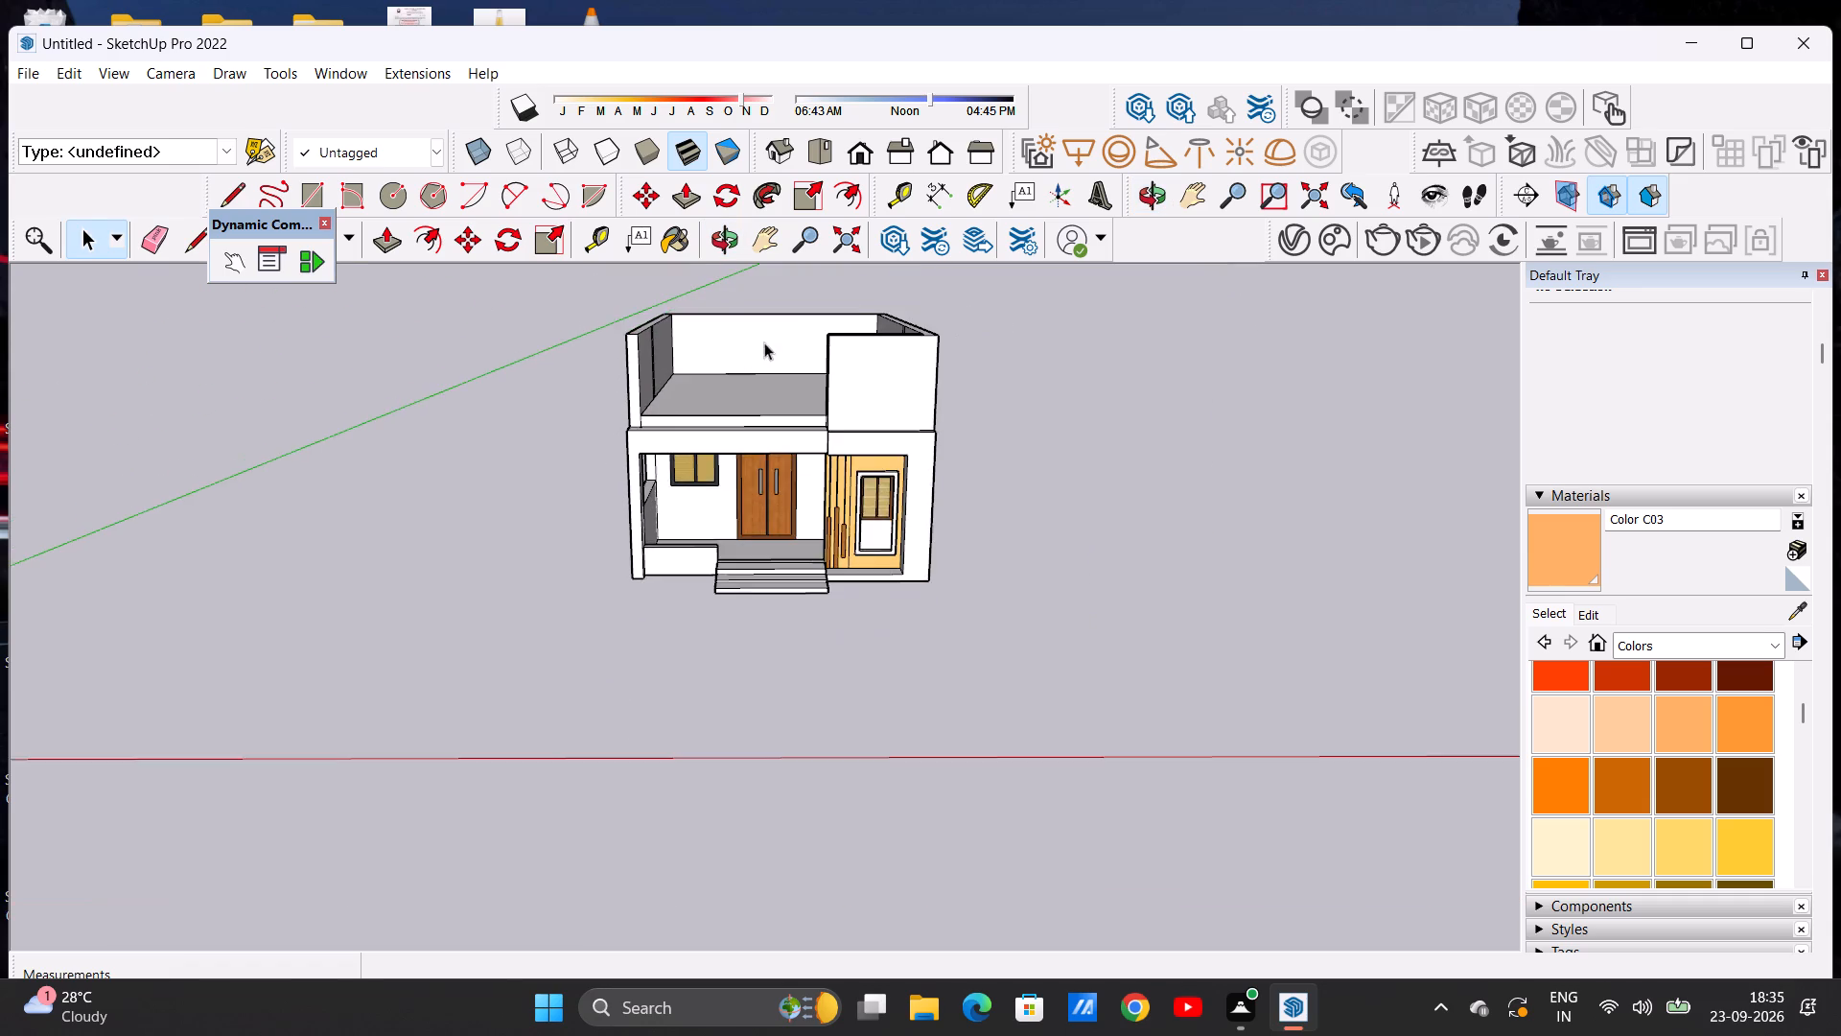
{"action": "scroll", "coordinate": [802, 334], "scroll_direction": "up", "scroll_amount": 5}
{"action": "middle_click_drag", "start_coordinate": [843, 466], "coordinate": [841, 395]}
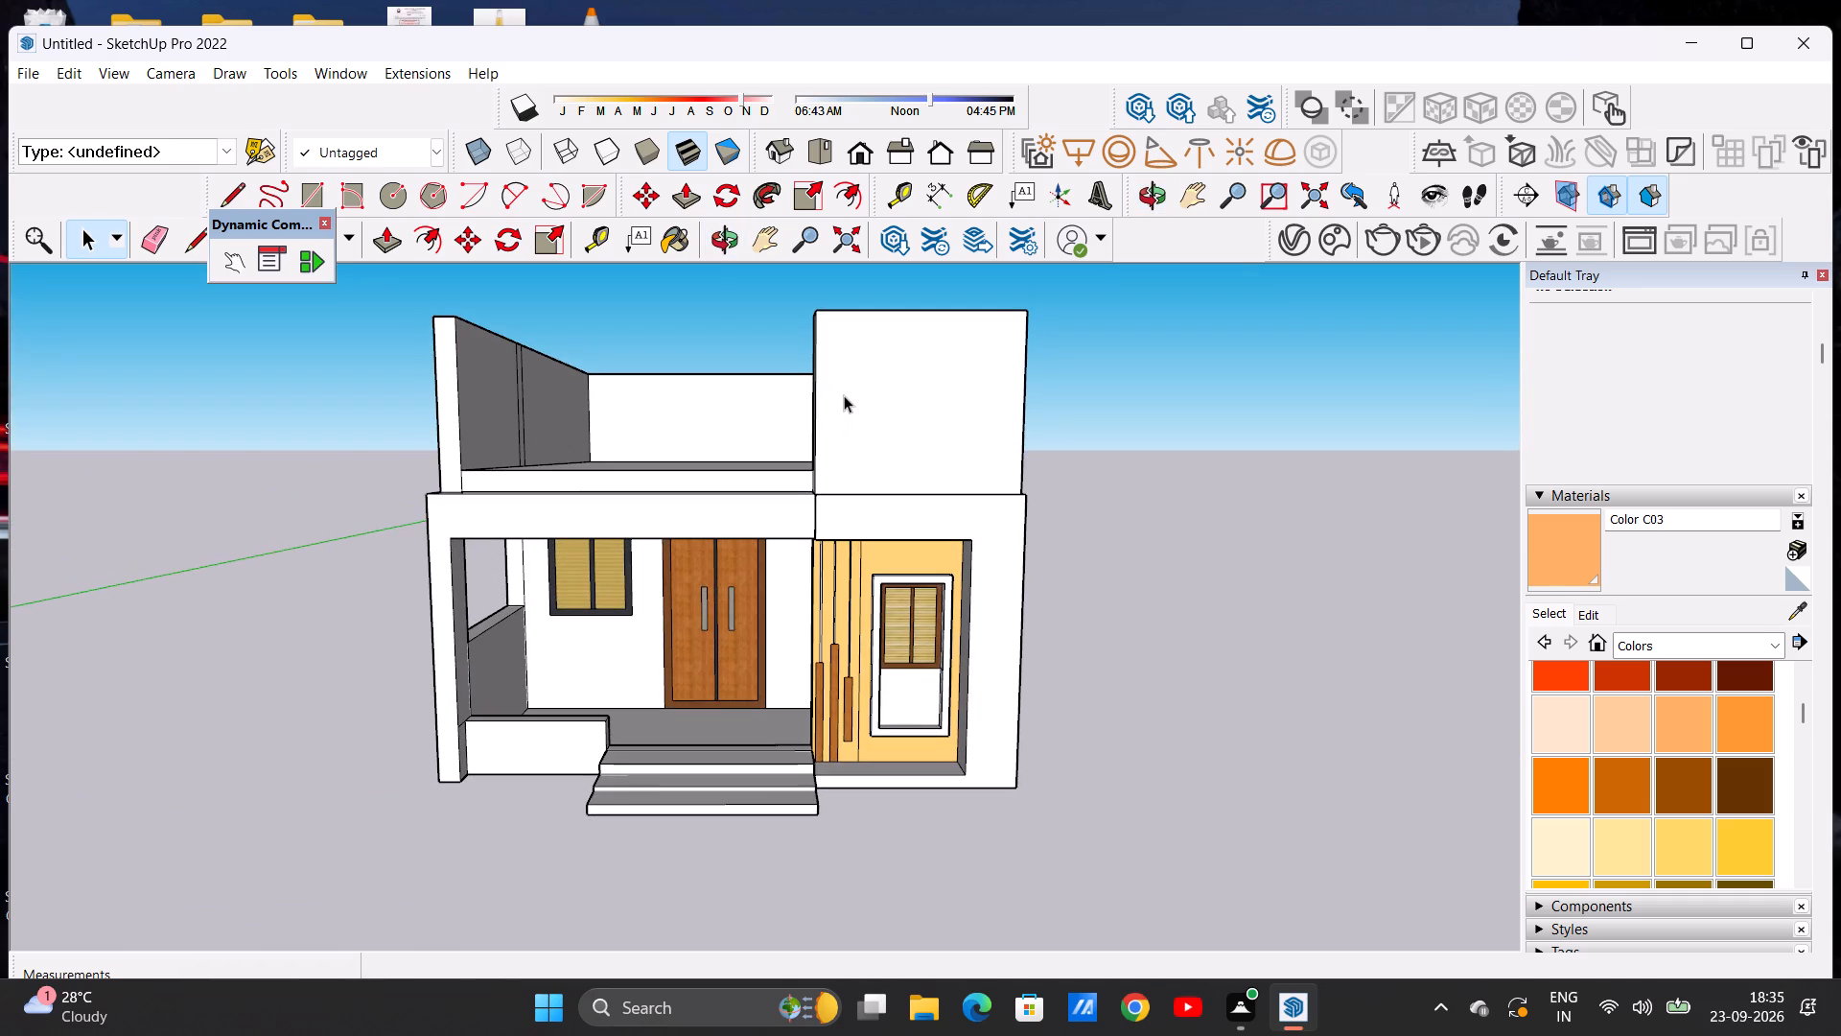
{"action": "scroll", "coordinate": [827, 424], "scroll_direction": "down", "scroll_amount": 3}
{"action": "scroll", "coordinate": [884, 436], "scroll_direction": "up", "scroll_amount": 2}
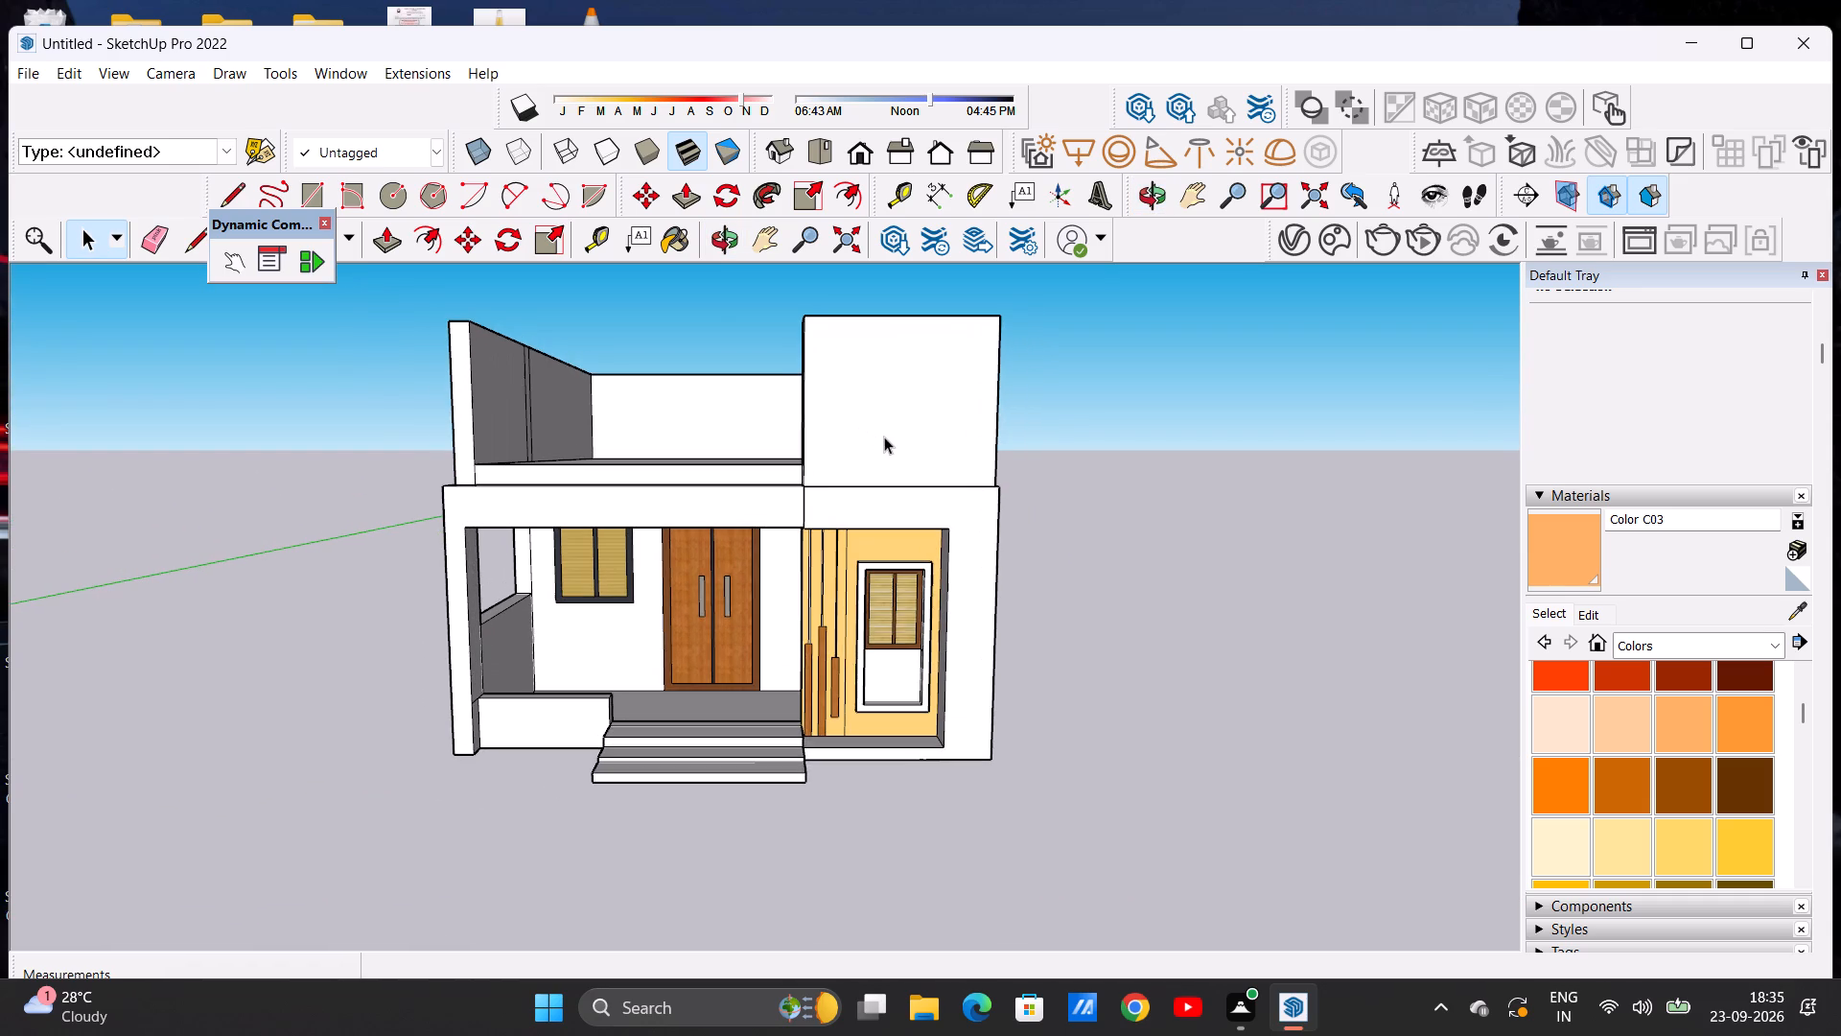
{"action": "scroll", "coordinate": [881, 454], "scroll_direction": "up", "scroll_amount": 1}
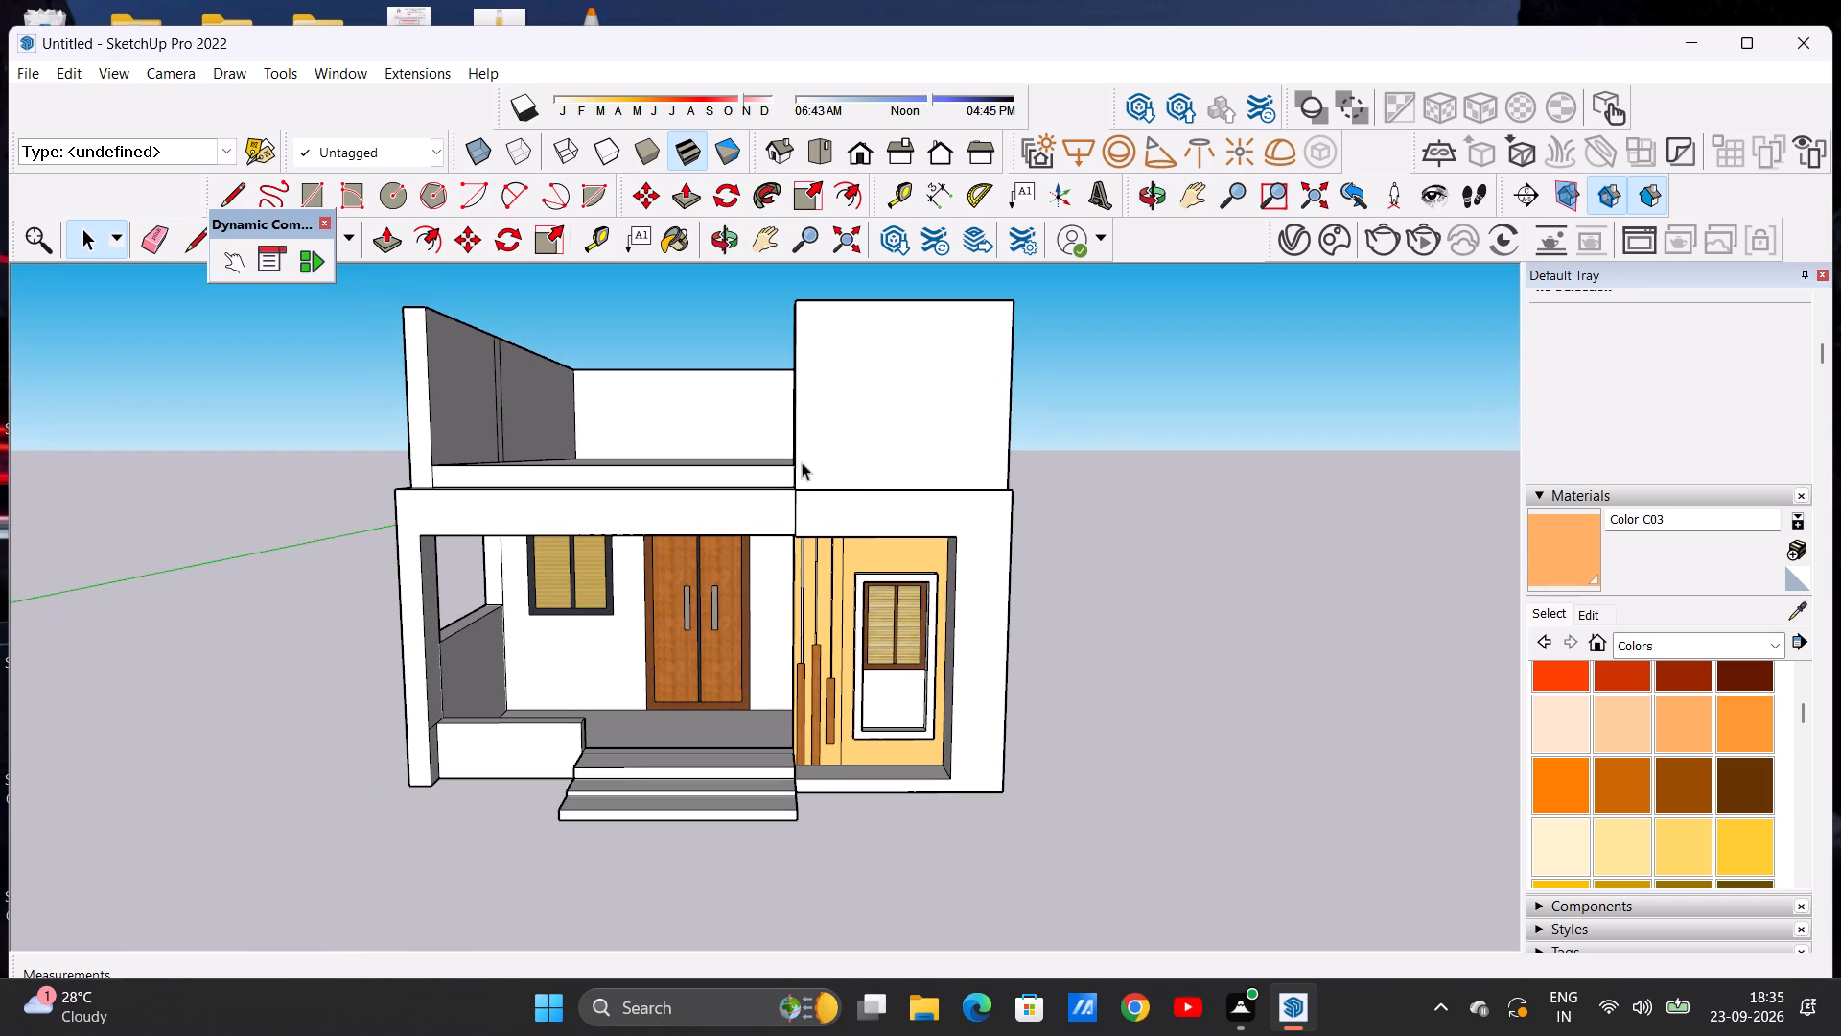
{"action": "scroll", "coordinate": [781, 447], "scroll_direction": "down", "scroll_amount": 5}
{"action": "scroll", "coordinate": [854, 444], "scroll_direction": "up", "scroll_amount": 5}
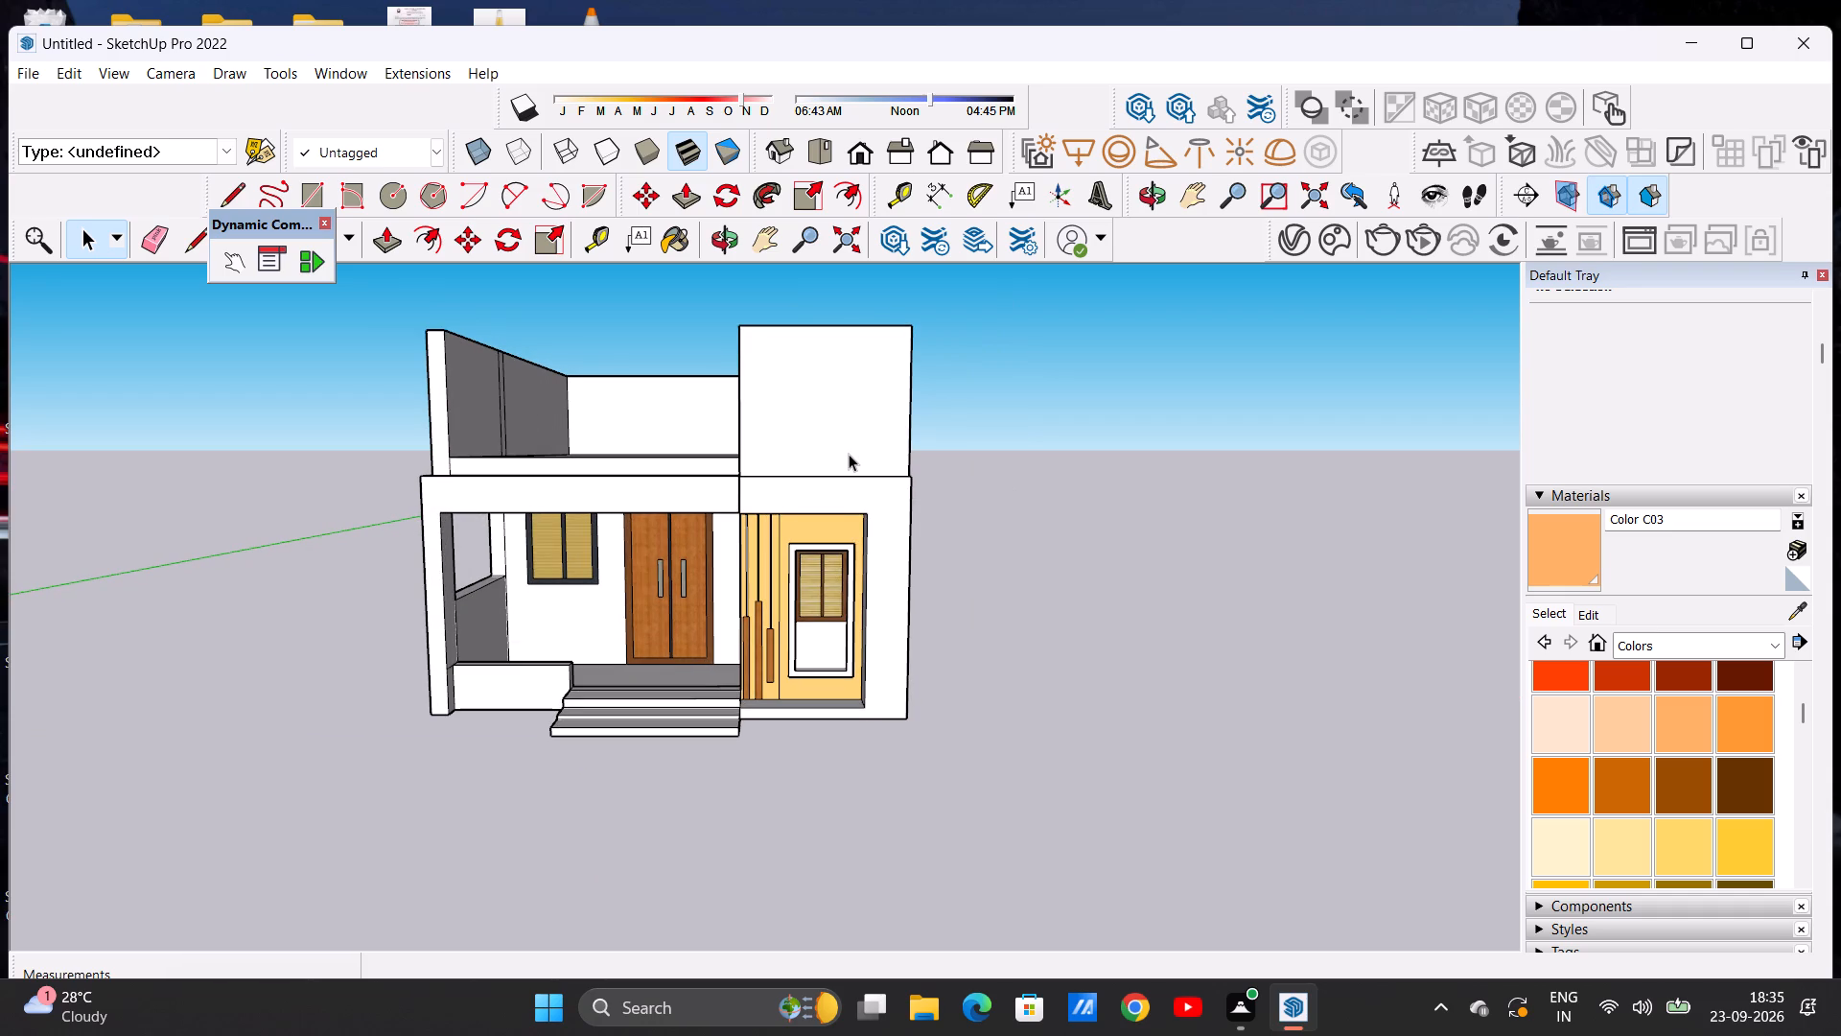
{"action": "scroll", "coordinate": [831, 491], "scroll_direction": "up", "scroll_amount": 2}
{"action": "middle_click_drag", "start_coordinate": [818, 491], "coordinate": [825, 576]}
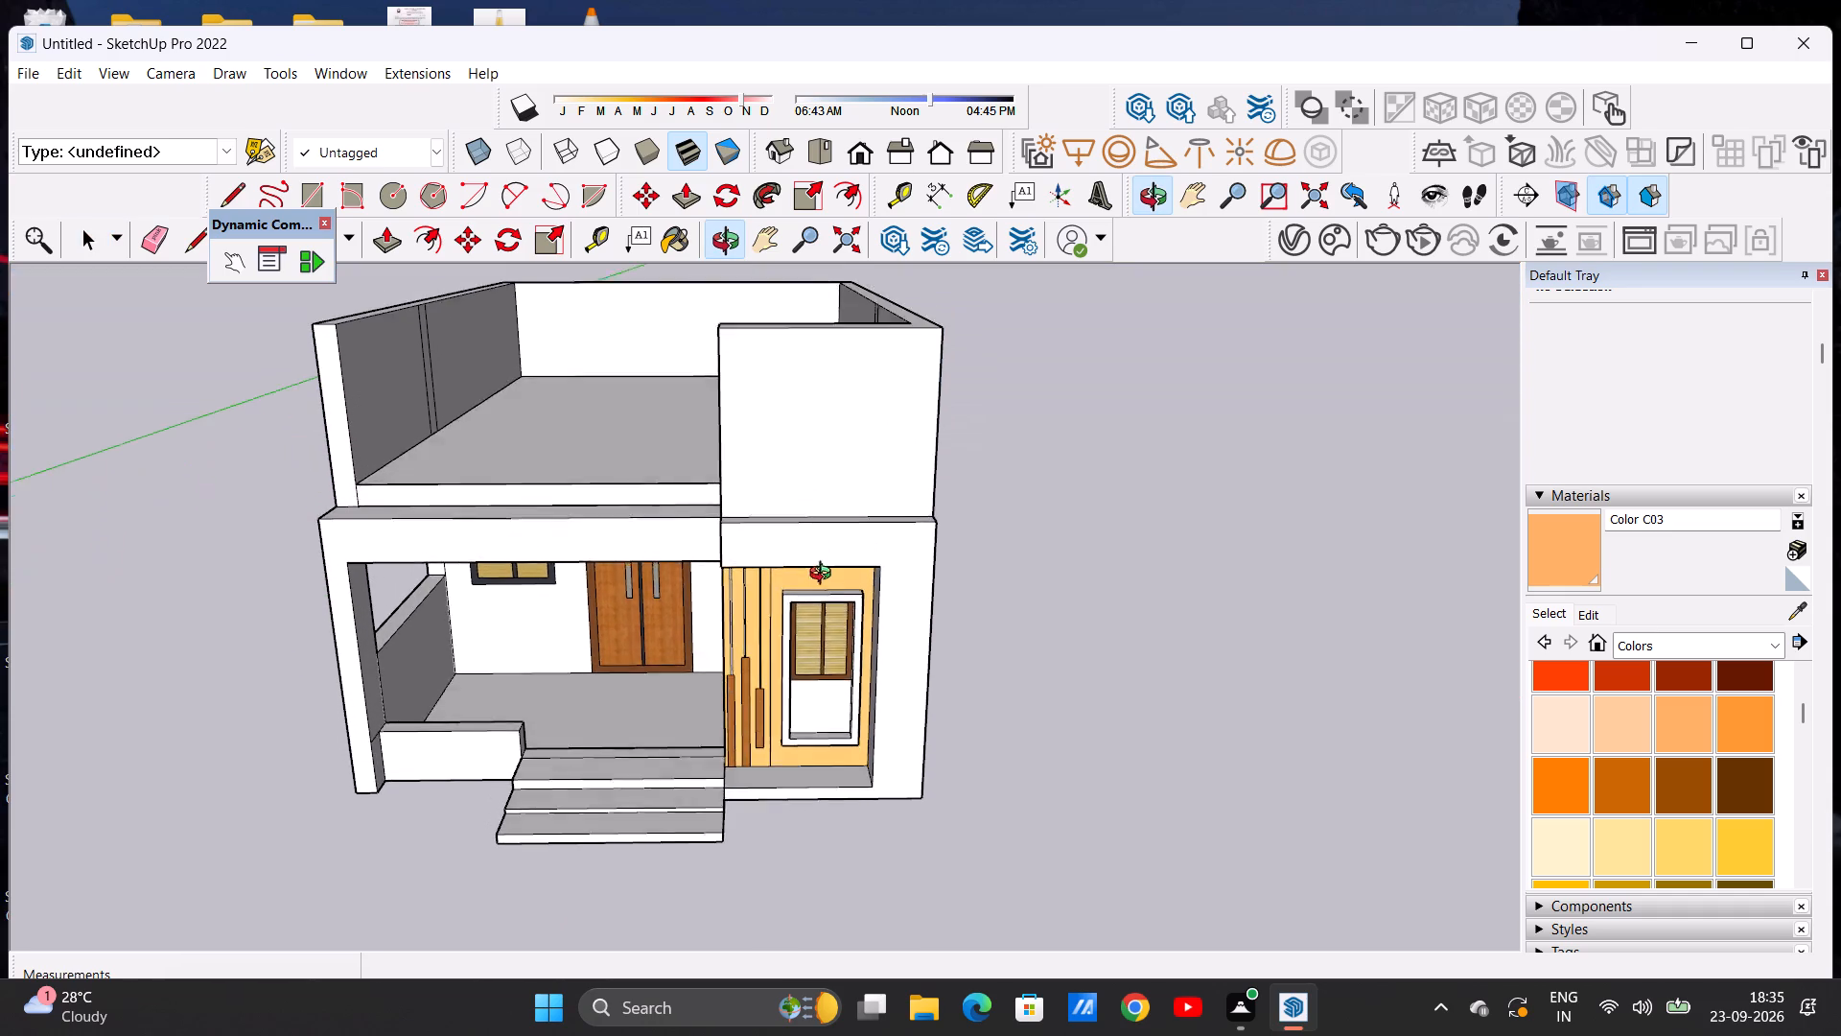
{"action": "middle_click_drag", "start_coordinate": [825, 576], "coordinate": [821, 607]}
{"action": "scroll", "coordinate": [765, 570], "scroll_direction": "up", "scroll_amount": 8}
{"action": "middle_click_drag", "start_coordinate": [703, 567], "coordinate": [716, 638]}
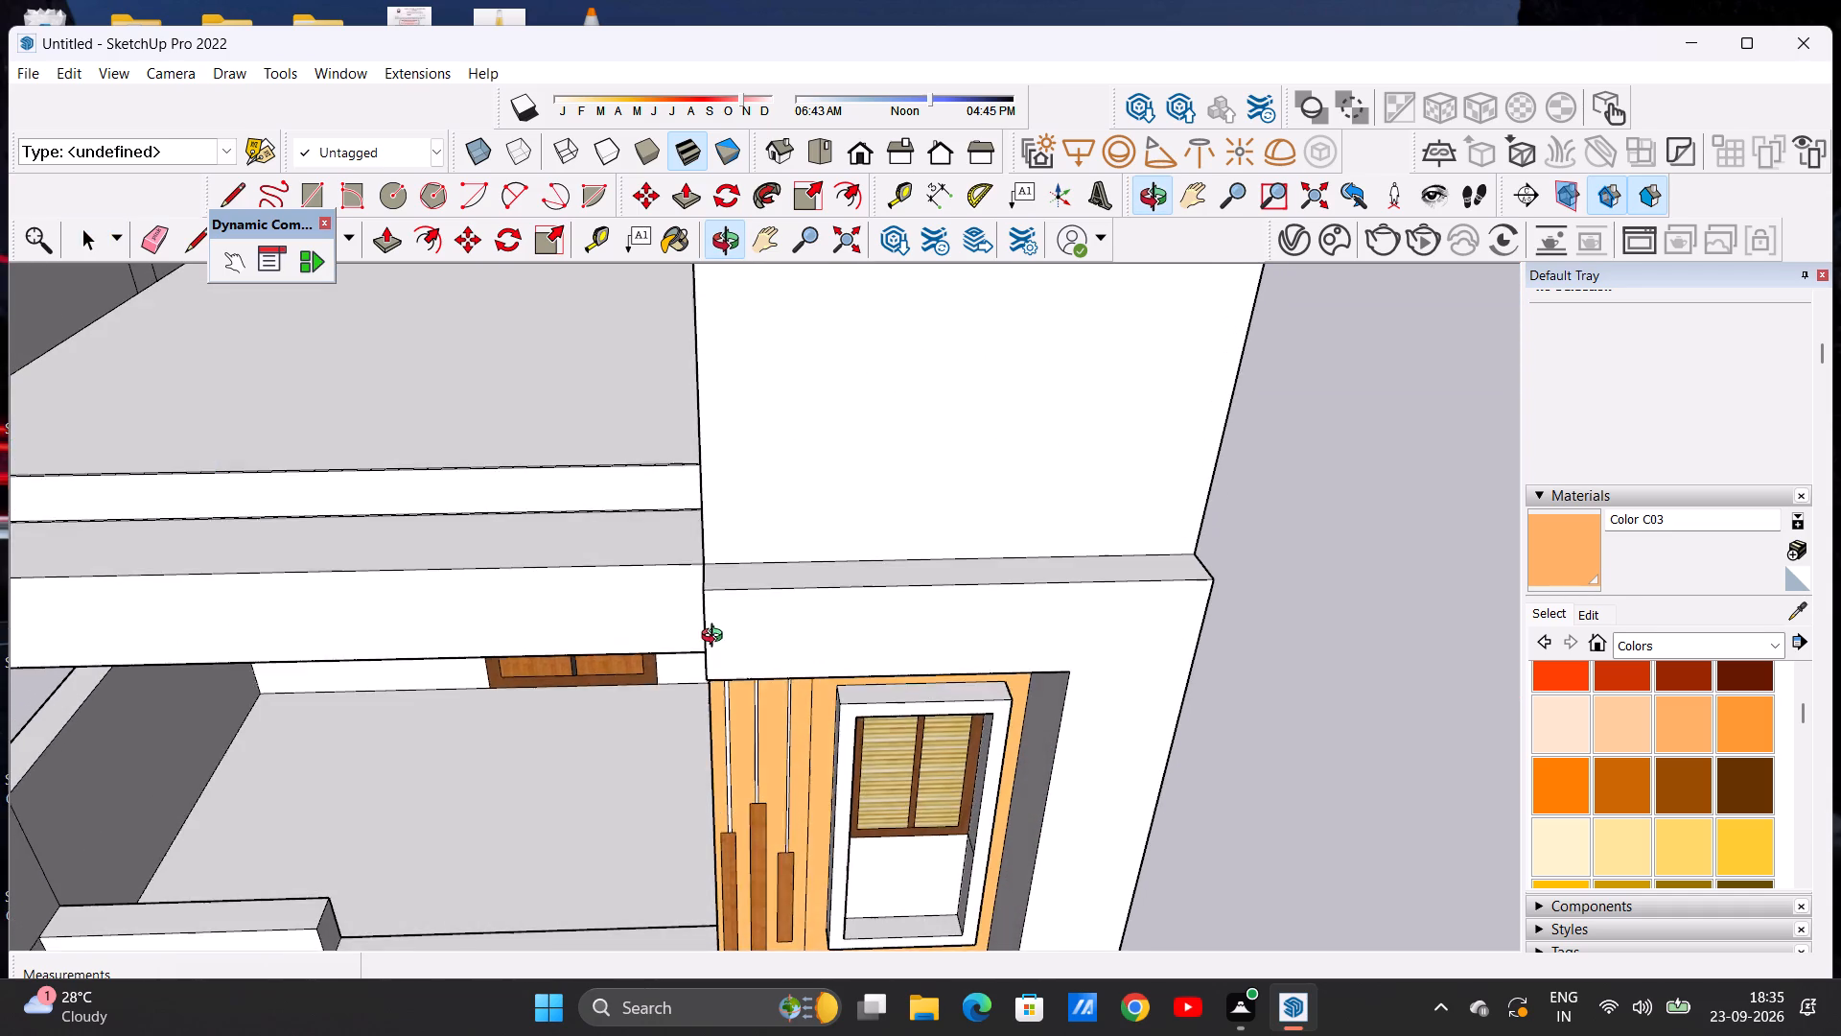
{"action": "middle_click_drag", "start_coordinate": [716, 638], "coordinate": [709, 635]}
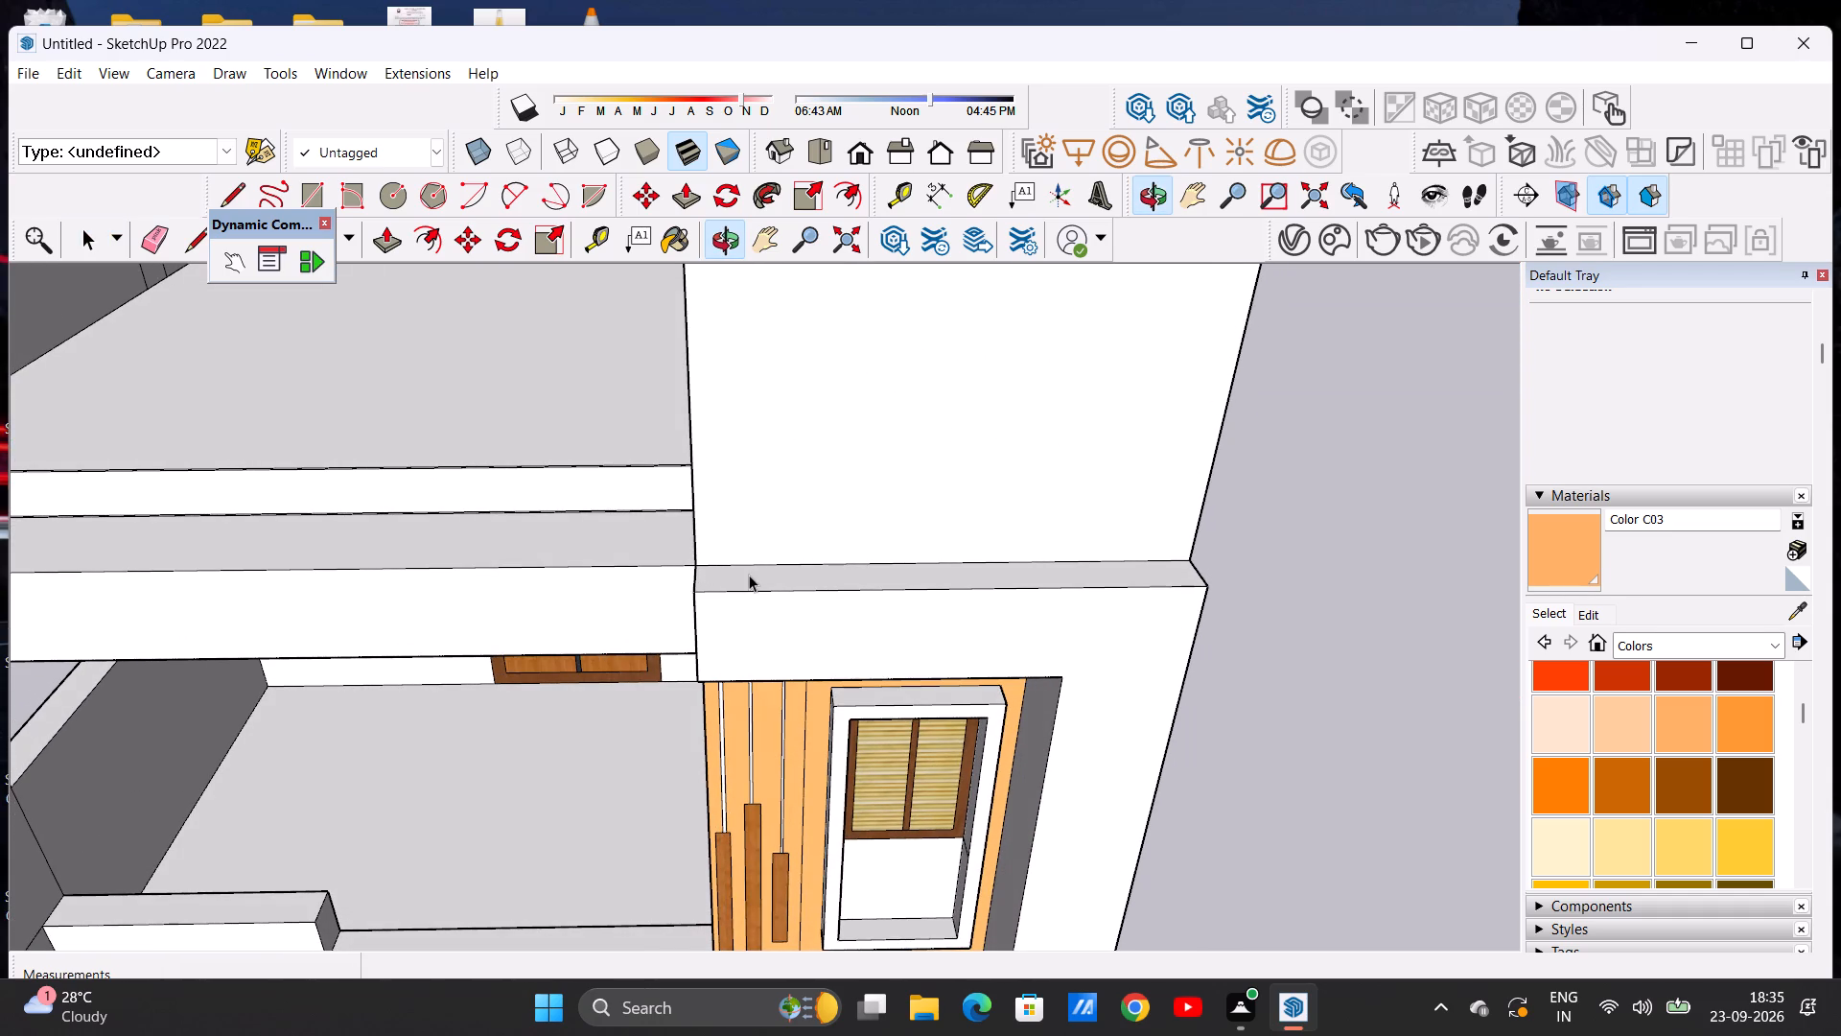
{"action": "middle_click_drag", "start_coordinate": [748, 575], "coordinate": [734, 494]}
{"action": "scroll", "coordinate": [733, 510], "scroll_direction": "down", "scroll_amount": 13}
{"action": "middle_click_drag", "start_coordinate": [728, 500], "coordinate": [740, 455]}
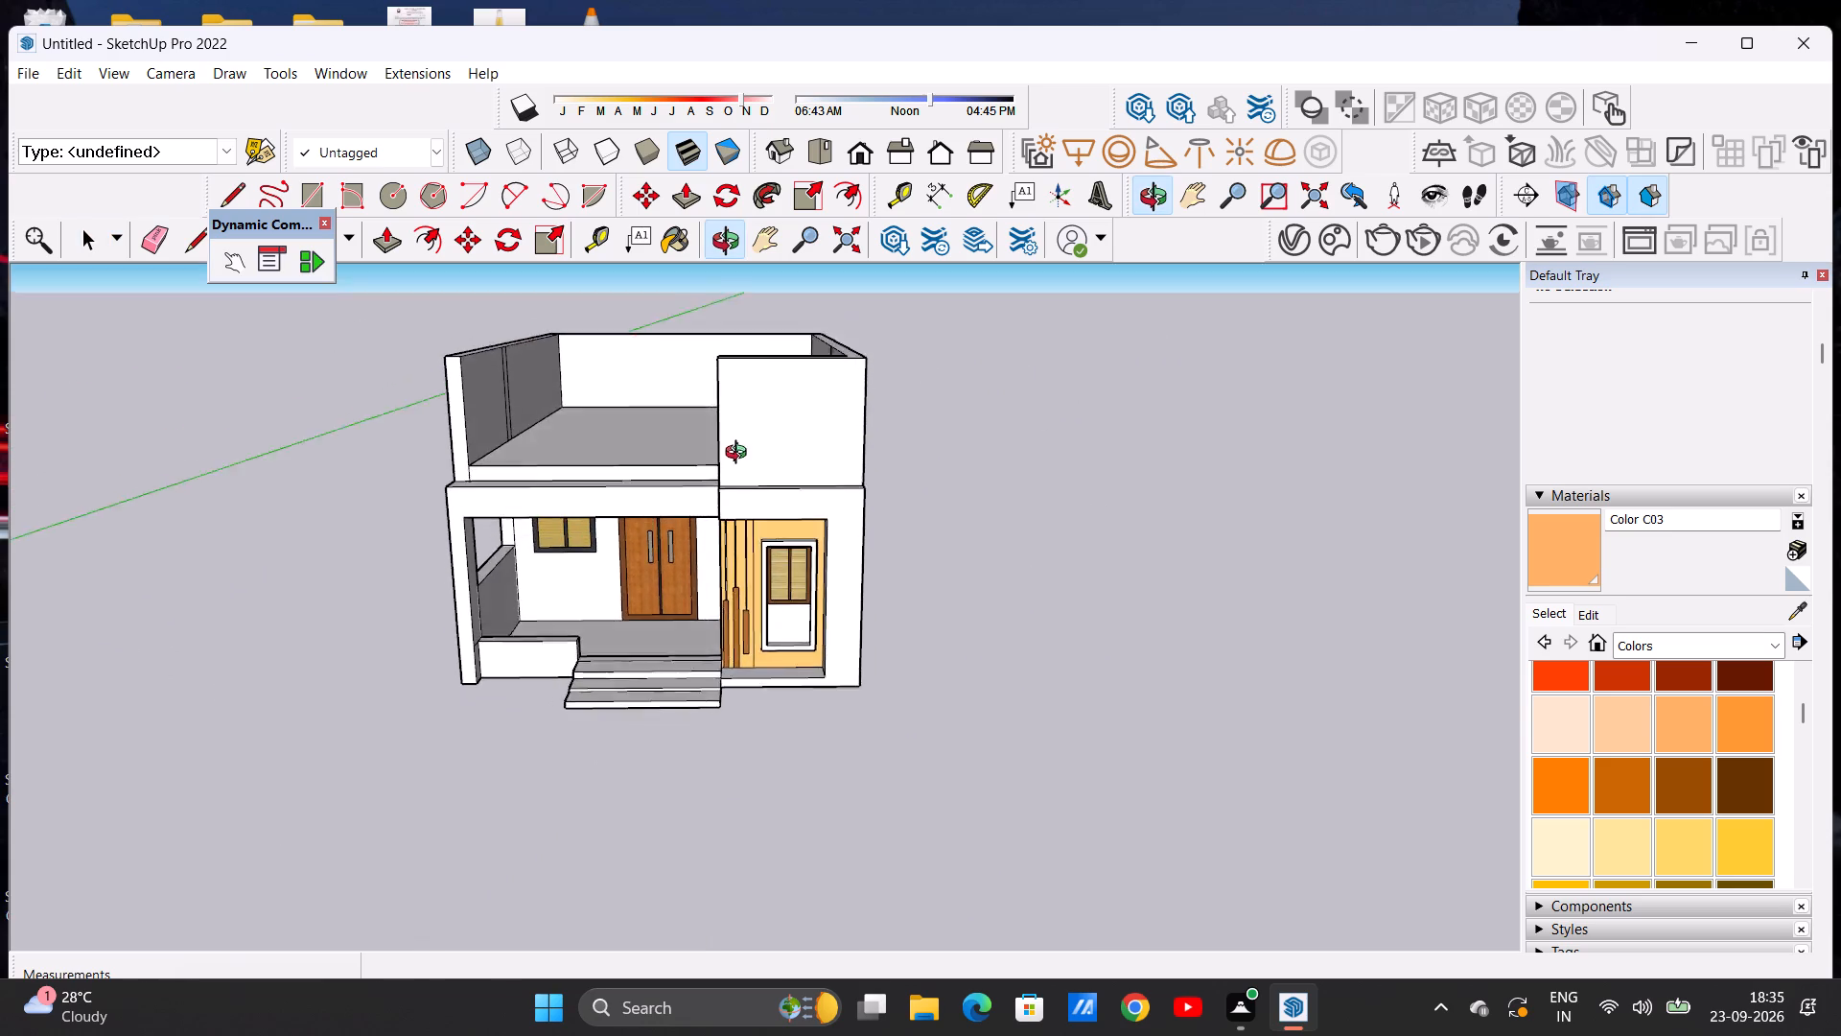
{"action": "middle_click_drag", "start_coordinate": [740, 455], "coordinate": [741, 424]}
{"action": "scroll", "coordinate": [761, 427], "scroll_direction": "up", "scroll_amount": 5}
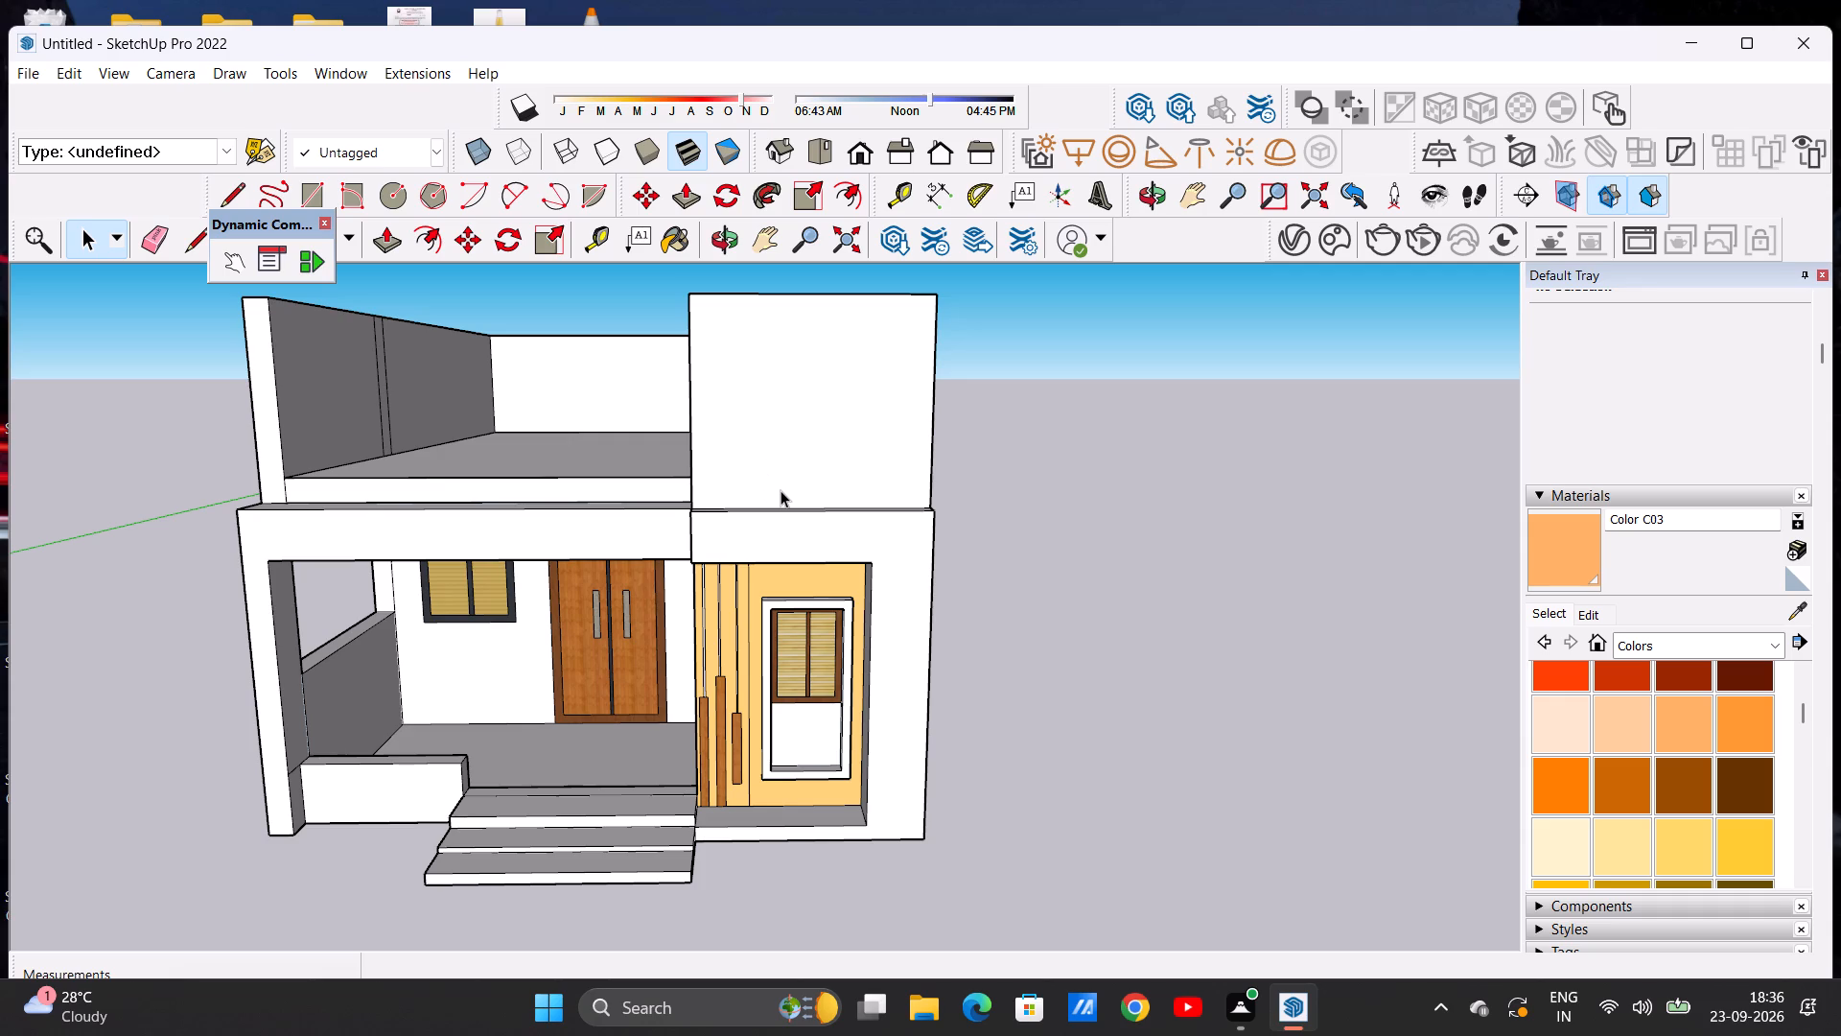
Draw a 6' vertical line on the raised front wall above the tall window, from its bottom edge to its top edge.
{"action": "scroll", "coordinate": [781, 490], "scroll_direction": "down", "scroll_amount": 4}
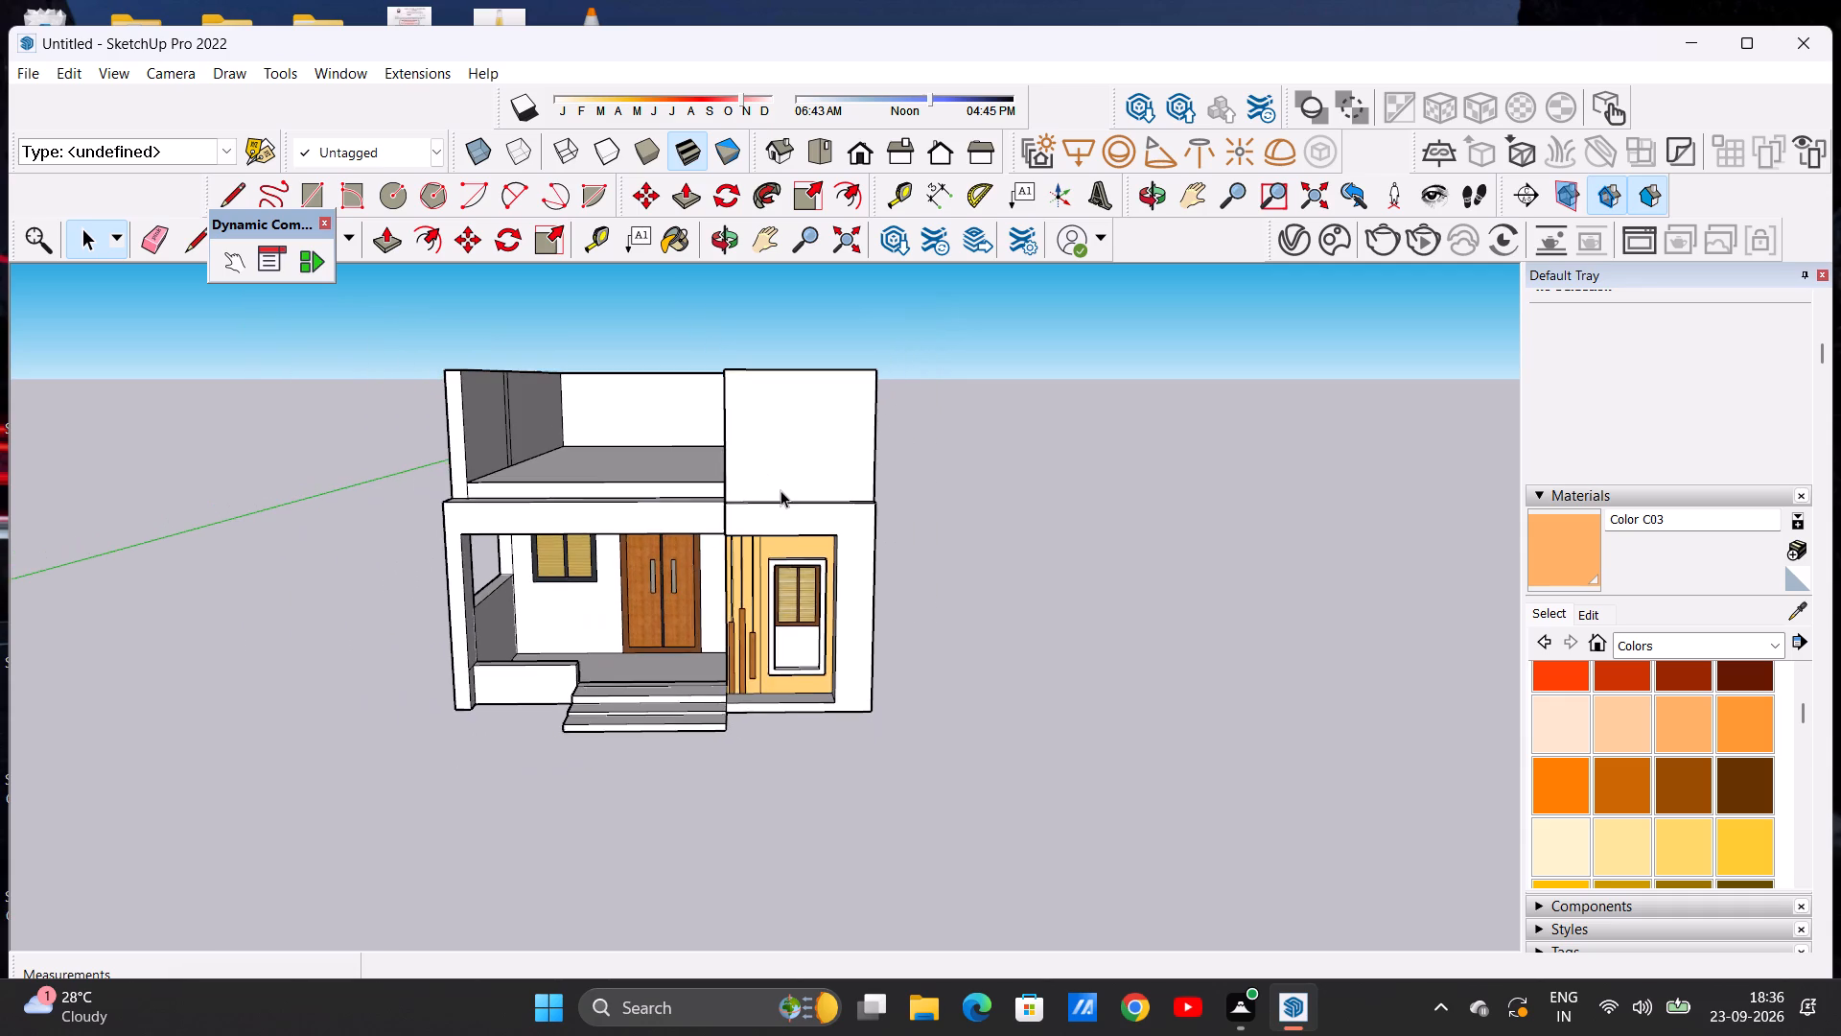
{"action": "scroll", "coordinate": [781, 490], "scroll_direction": "down", "scroll_amount": 1}
{"action": "scroll", "coordinate": [804, 400], "scroll_direction": "up", "scroll_amount": 6}
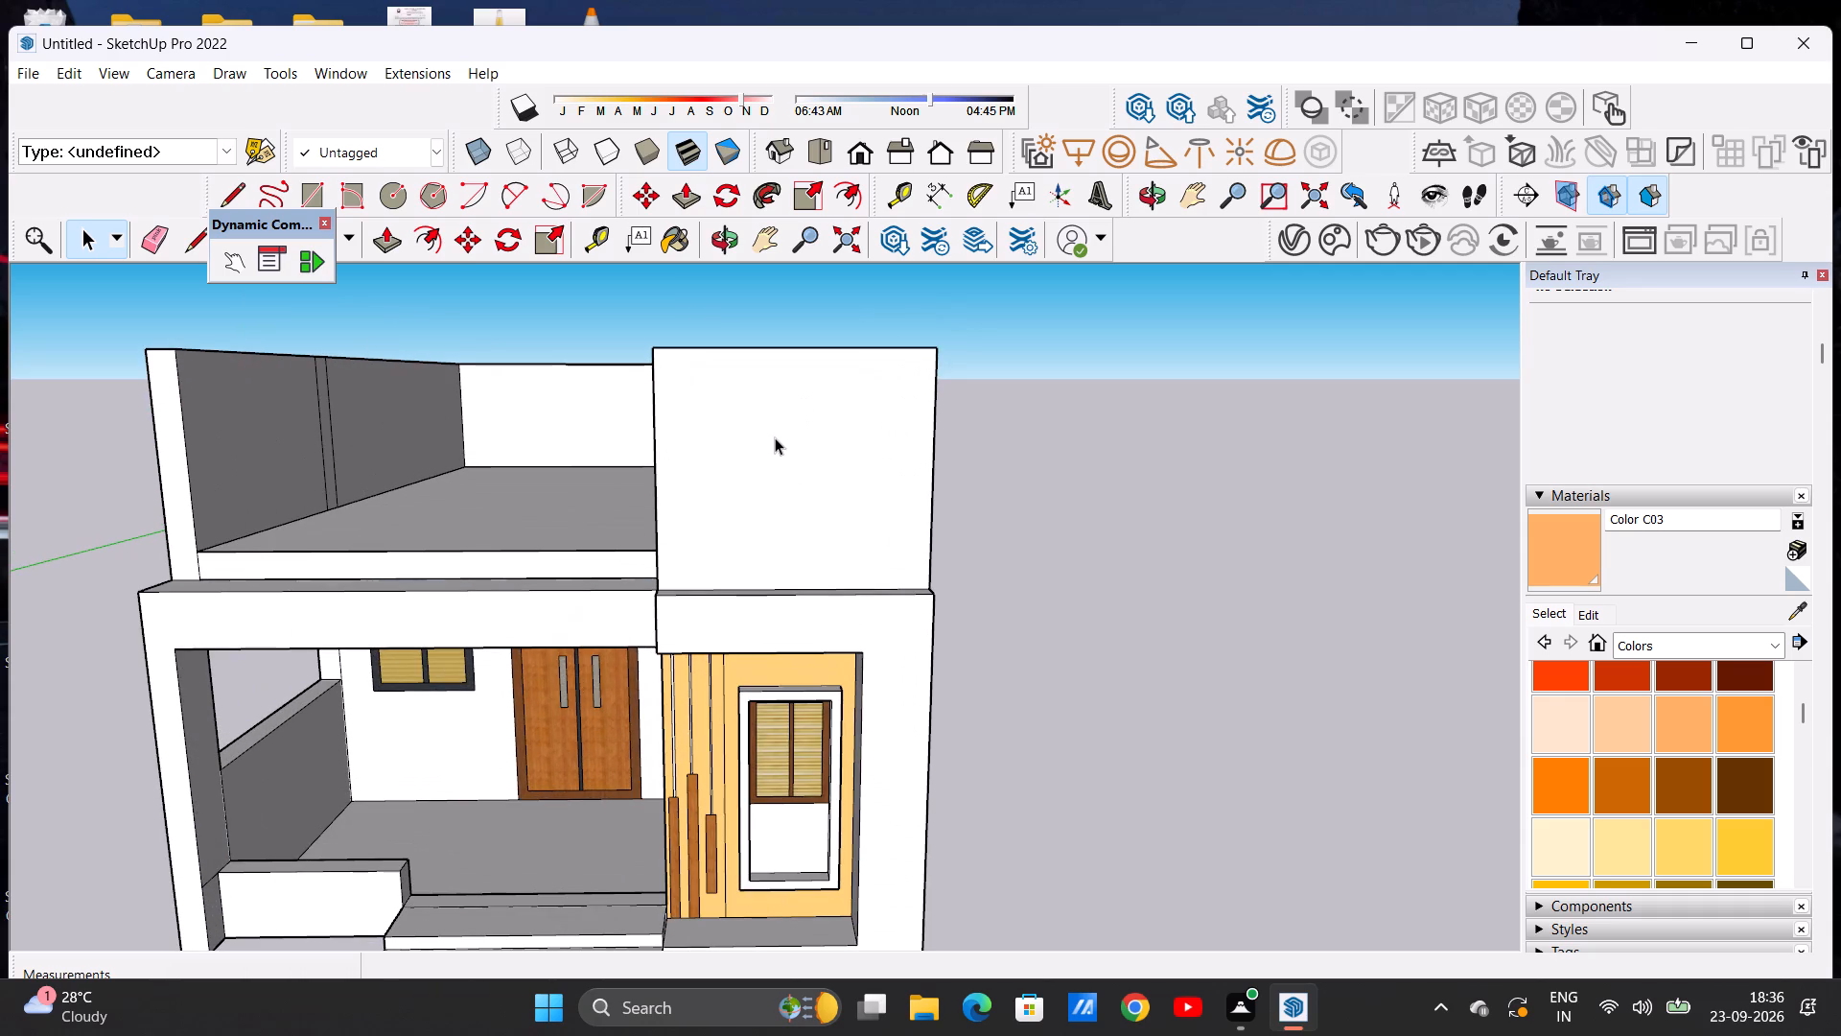
{"action": "scroll", "coordinate": [775, 437], "scroll_direction": "down", "scroll_amount": 5}
{"action": "scroll", "coordinate": [750, 445], "scroll_direction": "up", "scroll_amount": 1}
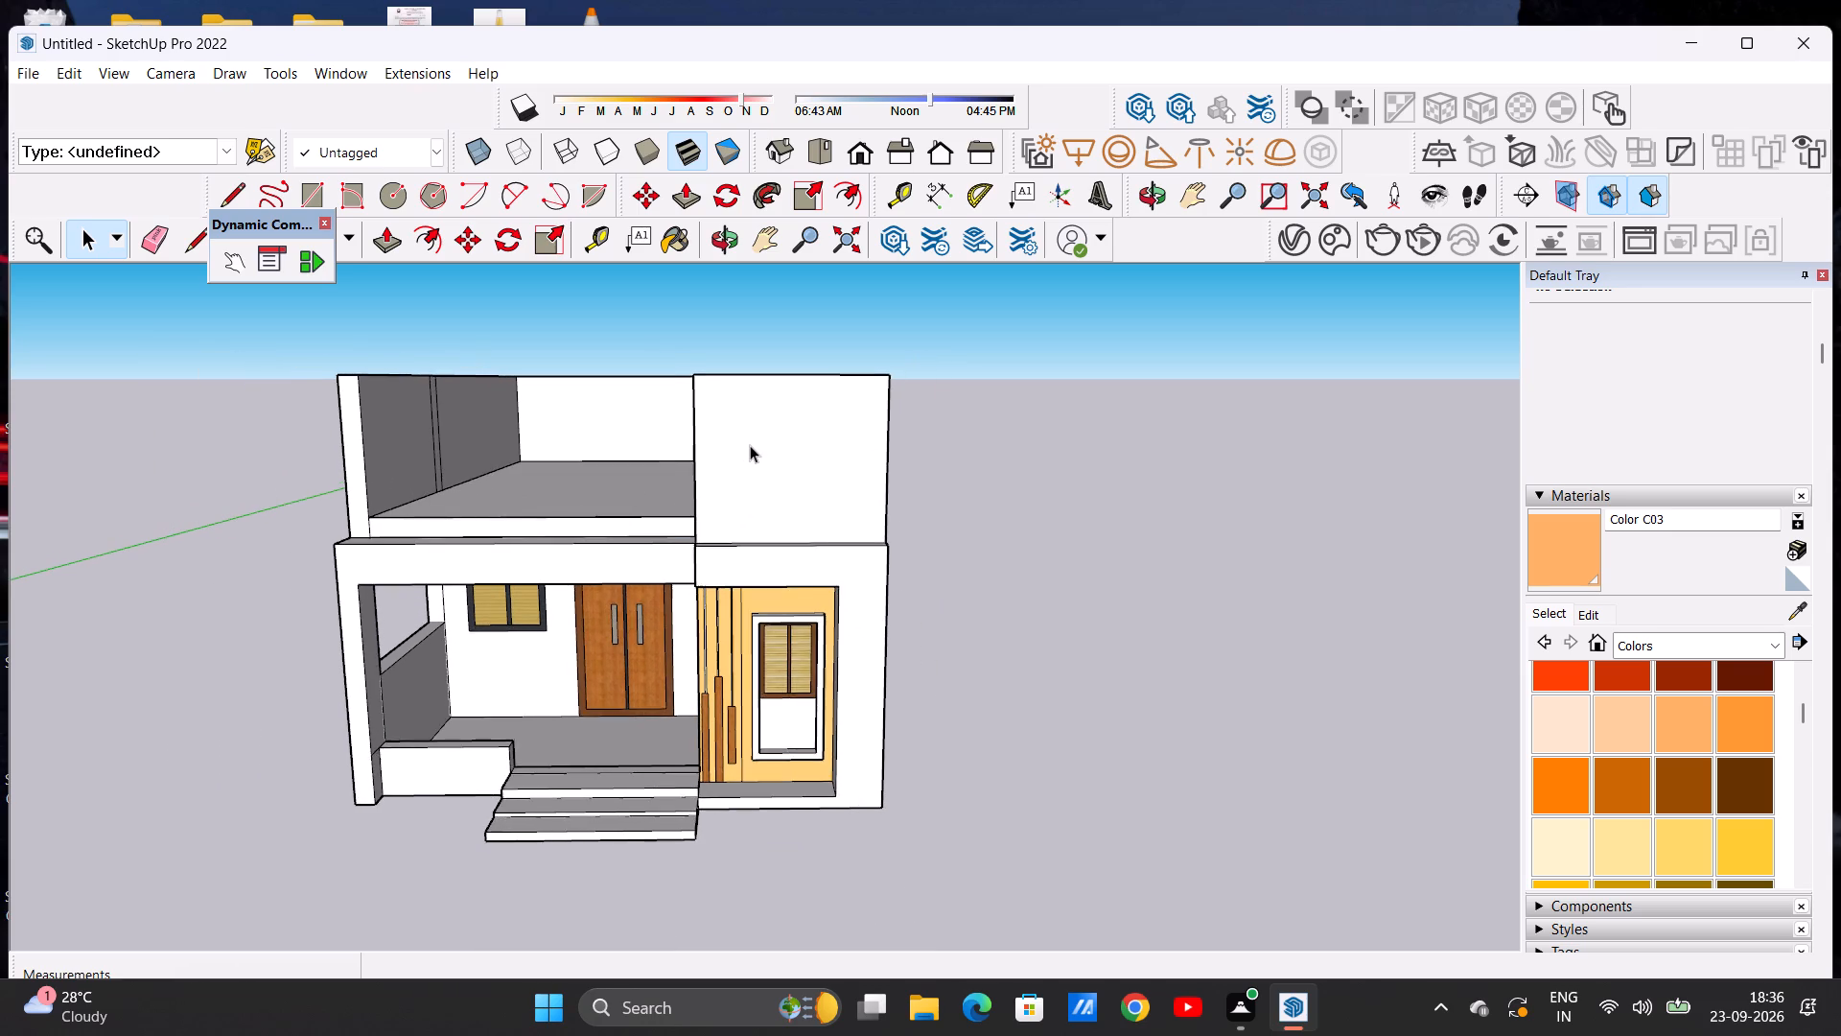
{"action": "scroll", "coordinate": [750, 445], "scroll_direction": "up", "scroll_amount": 2}
{"action": "left_click", "coordinate": [220, 184]}
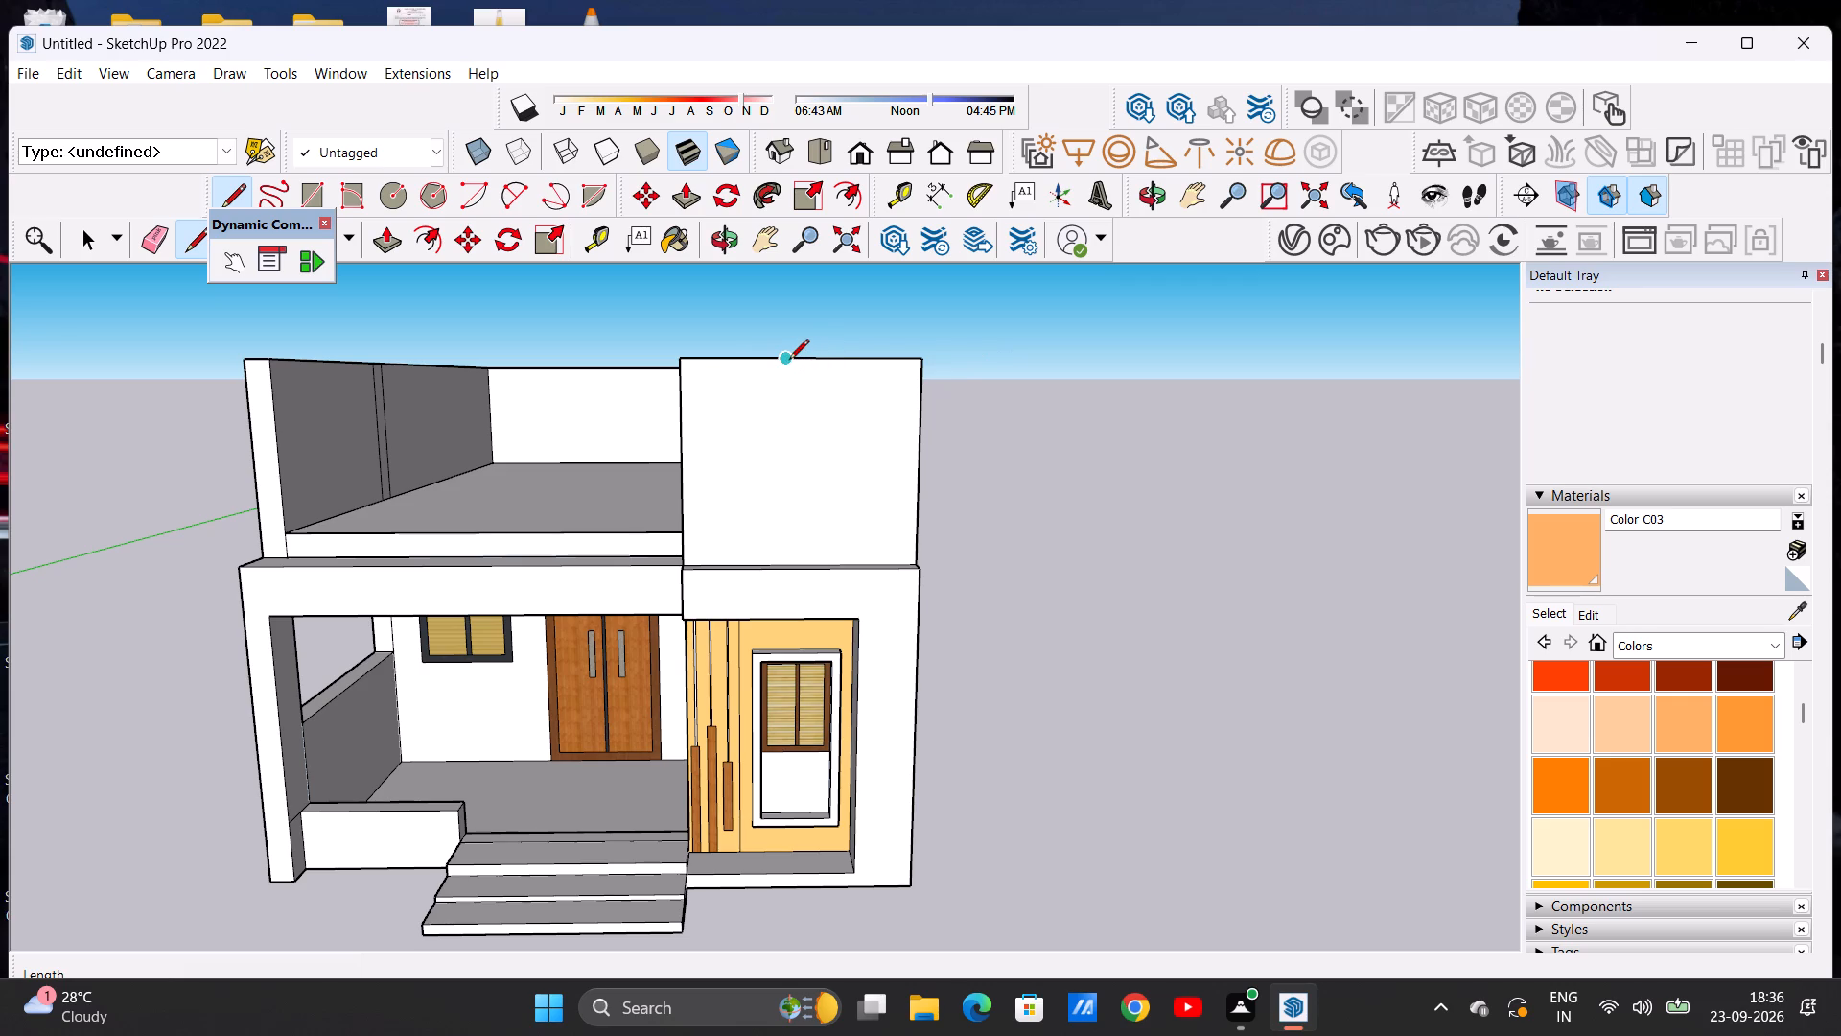
{"action": "left_click", "coordinate": [789, 361]}
{"action": "scroll", "coordinate": [784, 564], "scroll_direction": "up", "scroll_amount": 12}
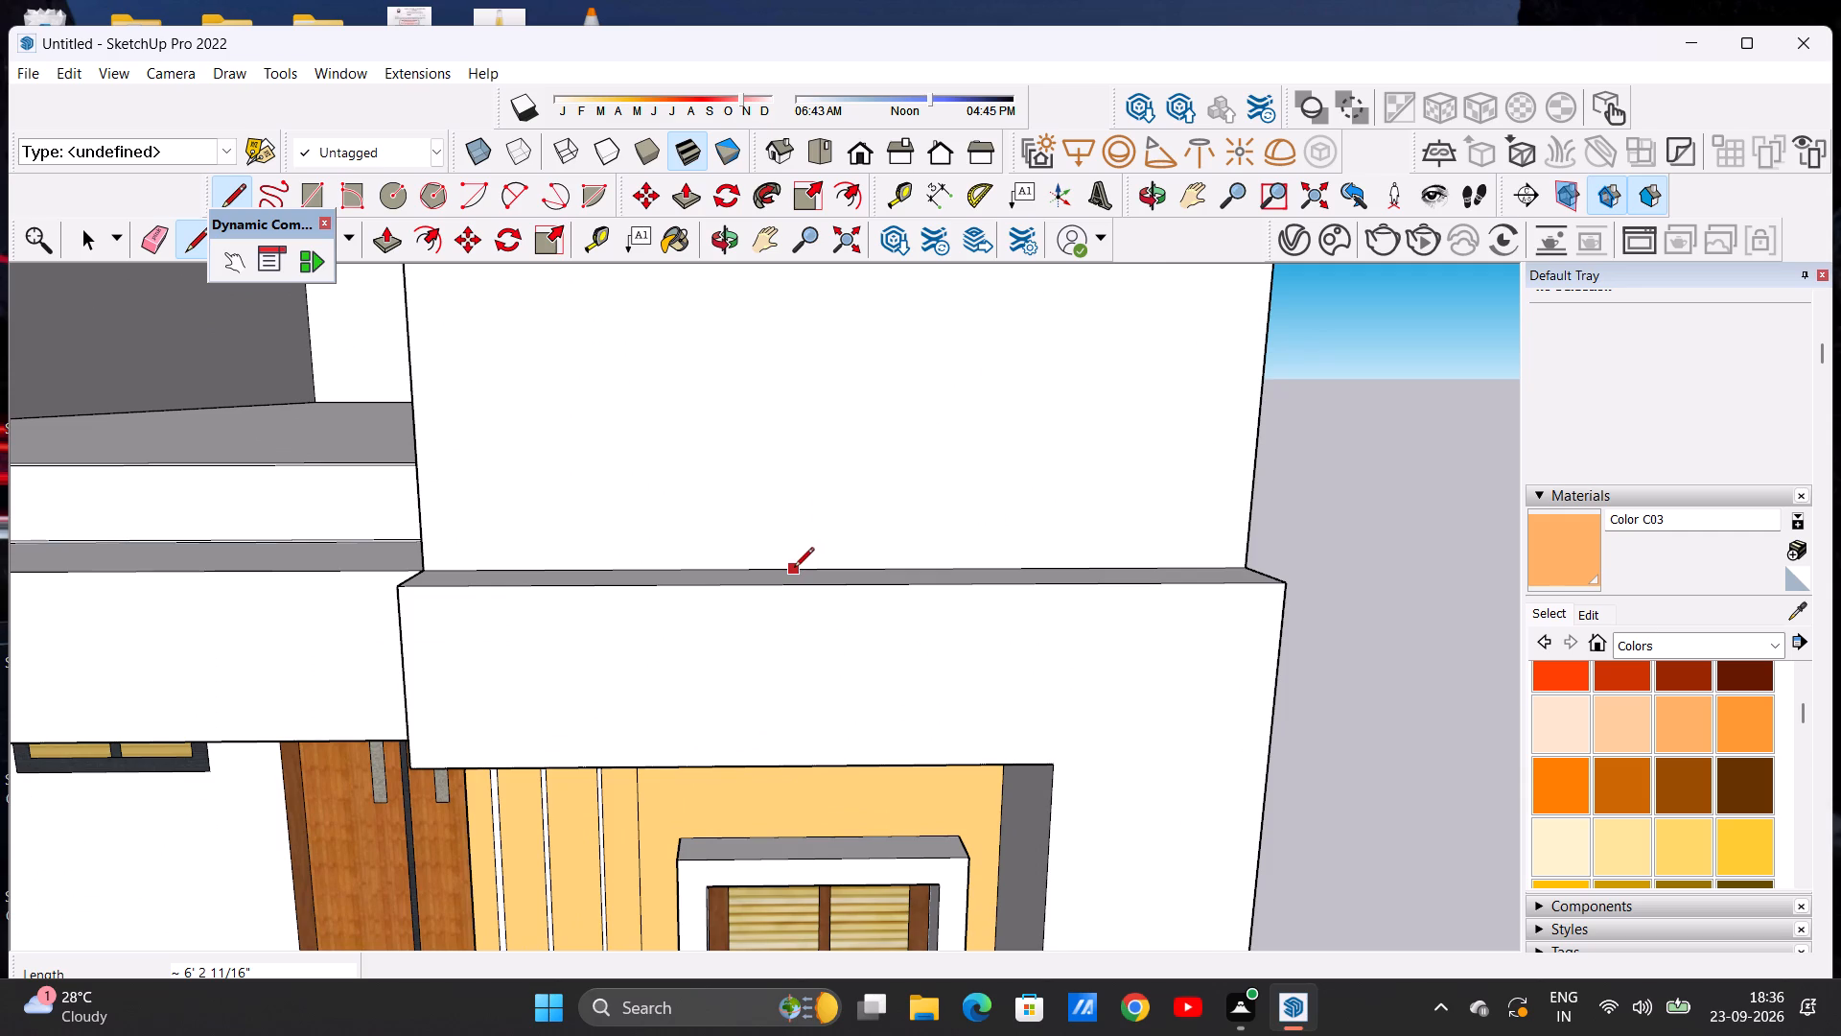
{"action": "left_click", "coordinate": [794, 569]}
{"action": "scroll", "coordinate": [794, 571], "scroll_direction": "down", "scroll_amount": 7}
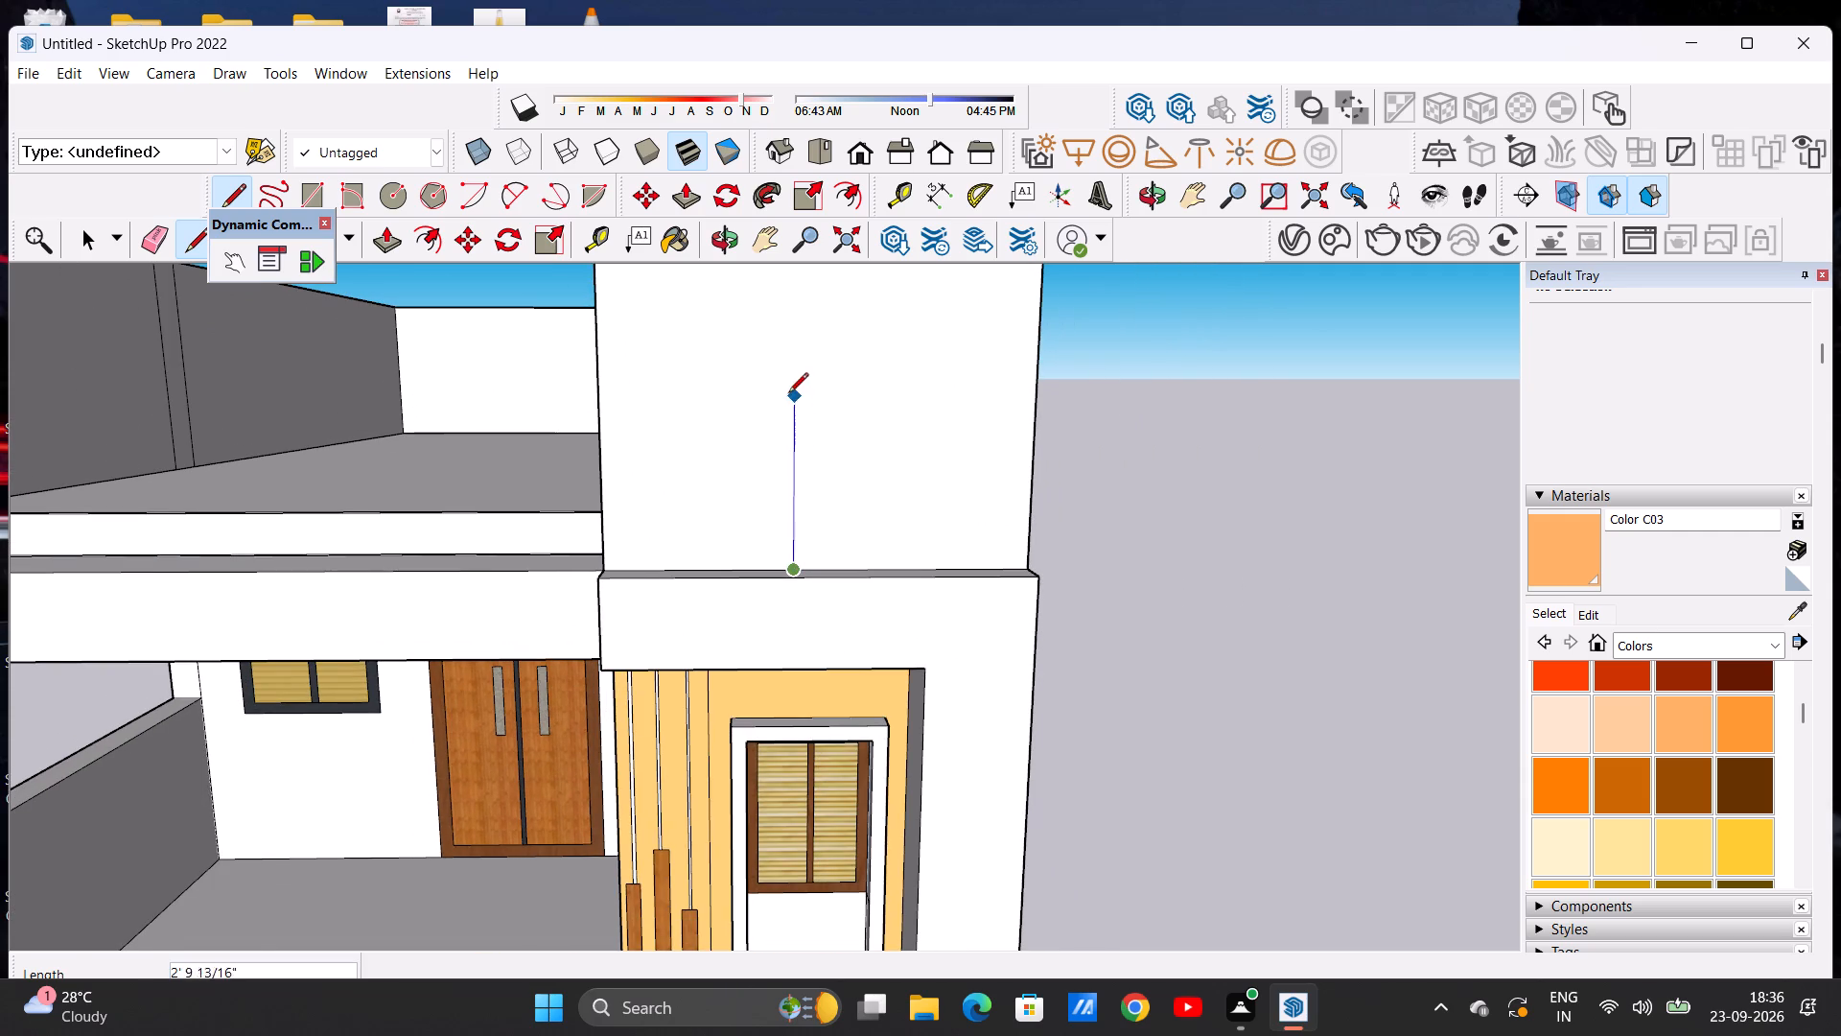
{"action": "scroll", "coordinate": [788, 394], "scroll_direction": "down", "scroll_amount": 6}
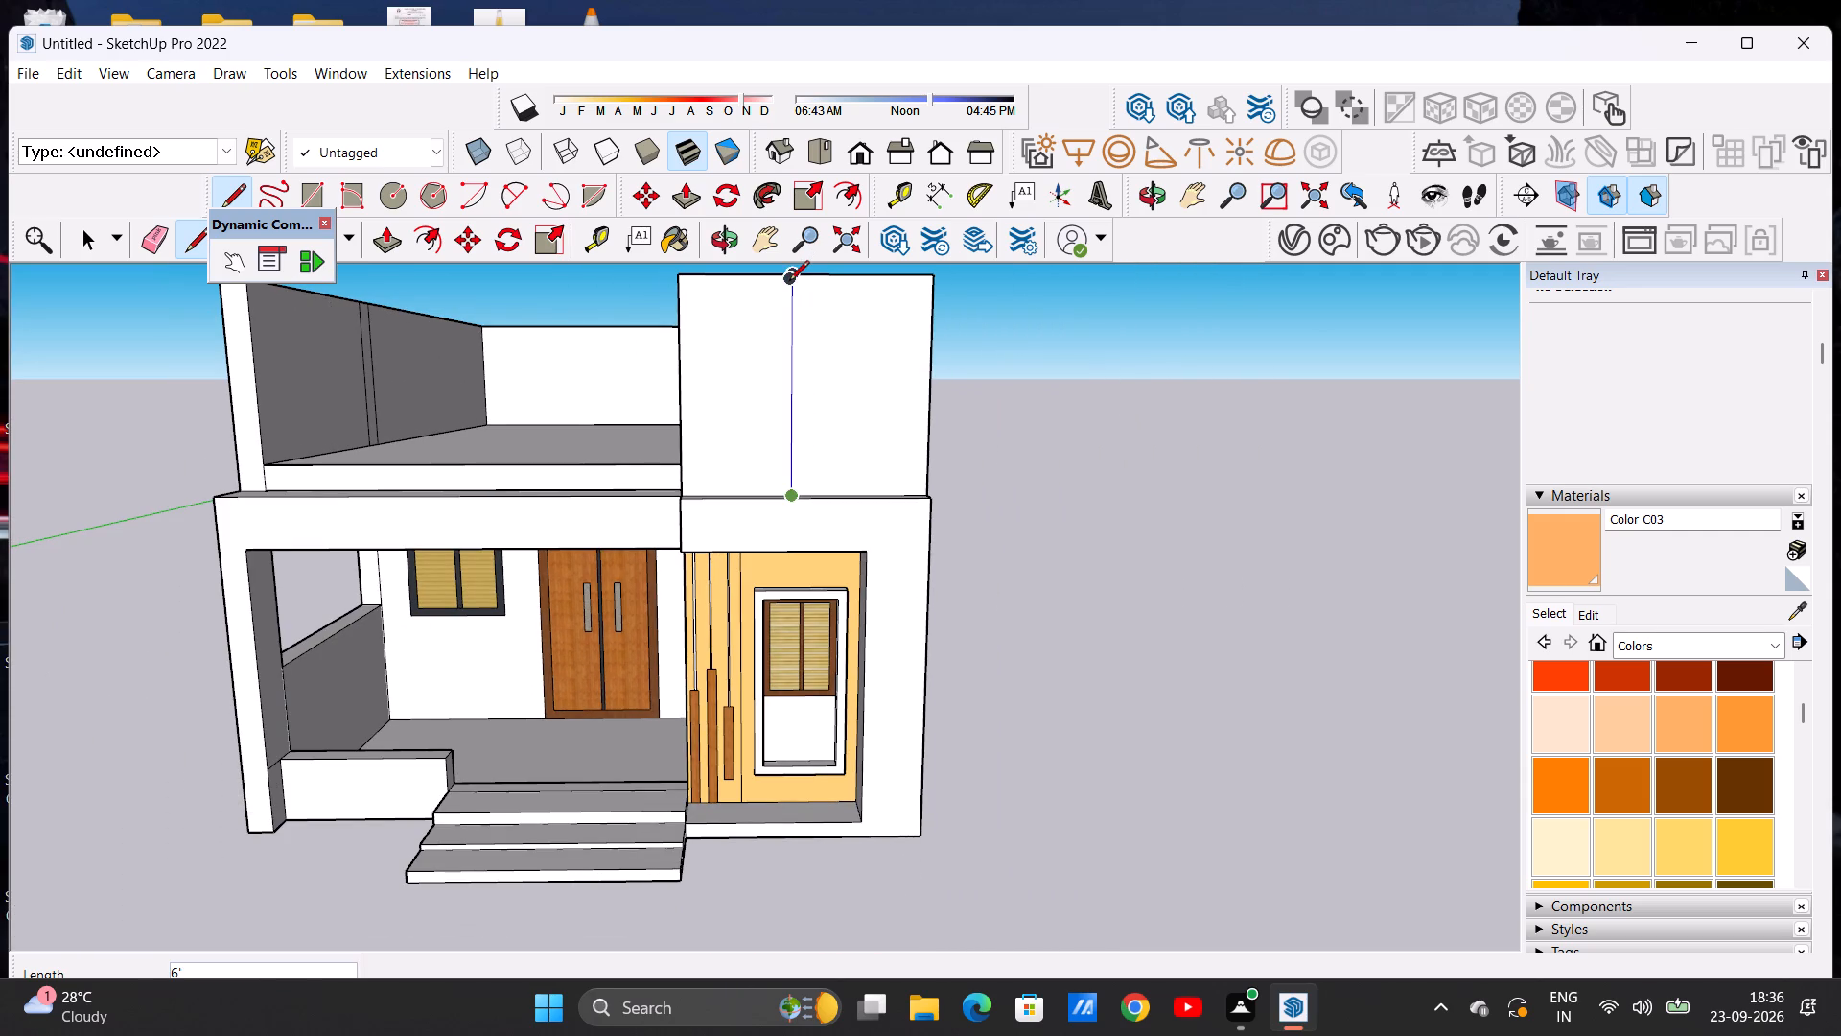
{"action": "left_click", "coordinate": [789, 282]}
{"action": "key", "text": "space"}
Examine the divided upper front wall and the tall window's surround from the front of the building.
{"action": "scroll", "coordinate": [820, 503], "scroll_direction": "down", "scroll_amount": 5}
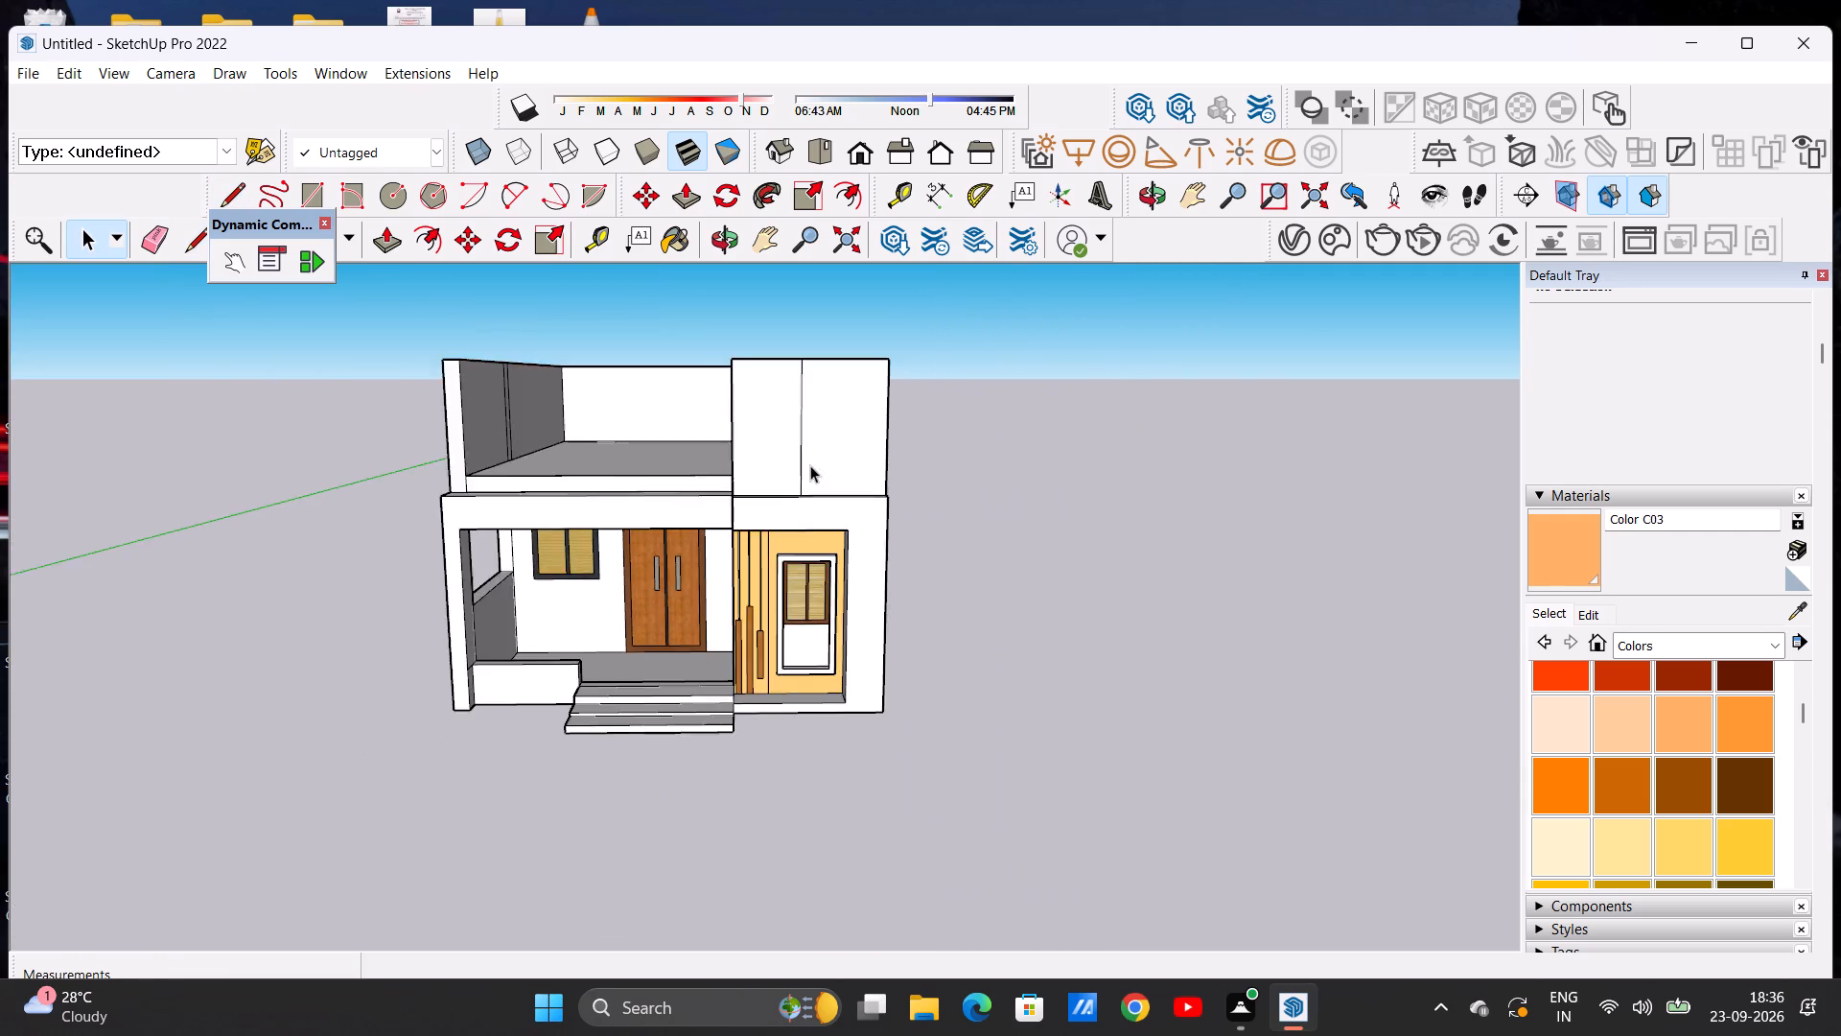
{"action": "scroll", "coordinate": [810, 465], "scroll_direction": "down", "scroll_amount": 3}
{"action": "scroll", "coordinate": [851, 437], "scroll_direction": "up", "scroll_amount": 7}
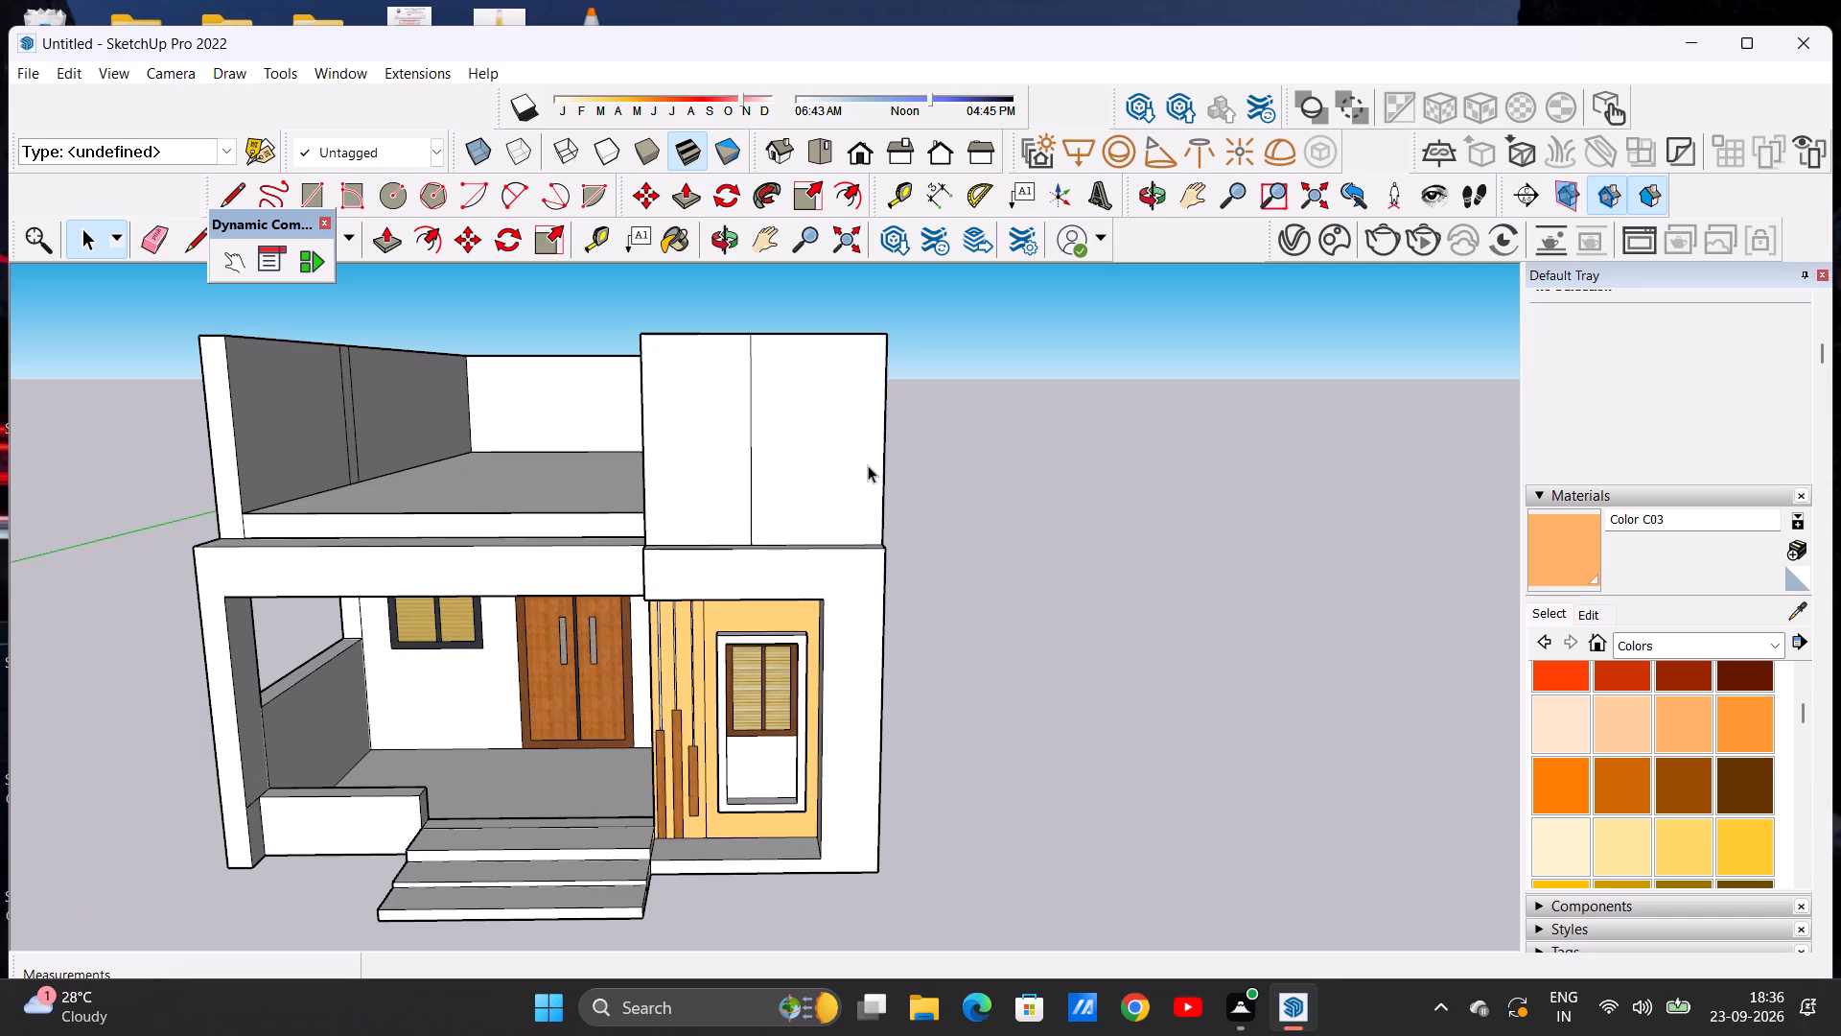
{"action": "middle_click_drag", "start_coordinate": [864, 467], "coordinate": [863, 417]}
{"action": "scroll", "coordinate": [807, 583], "scroll_direction": "up", "scroll_amount": 1}
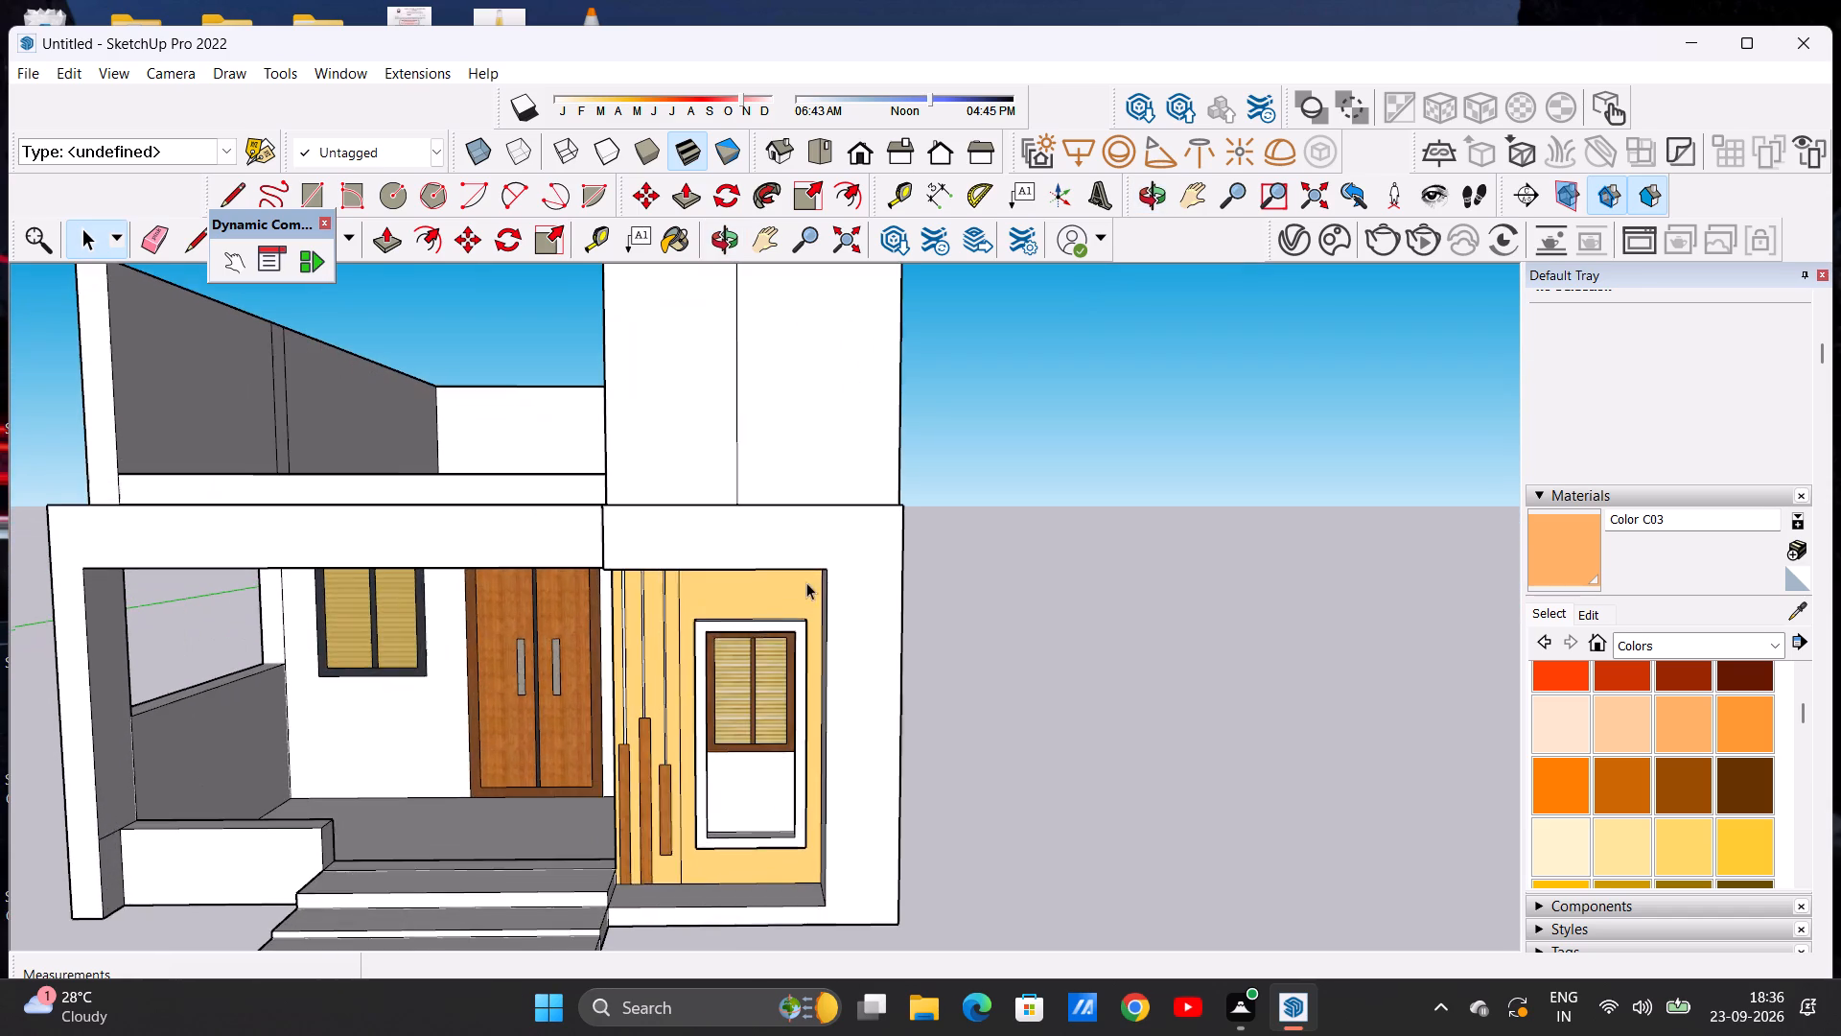
{"action": "scroll", "coordinate": [806, 582], "scroll_direction": "up", "scroll_amount": 1}
{"action": "scroll", "coordinate": [788, 526], "scroll_direction": "down", "scroll_amount": 5}
{"action": "scroll", "coordinate": [861, 572], "scroll_direction": "up", "scroll_amount": 1}
Push/Pull the narrow side-wall strip at the front corner beside the tall window inward about 11 1/4".
{"action": "middle_click_drag", "start_coordinate": [861, 572], "coordinate": [725, 584]}
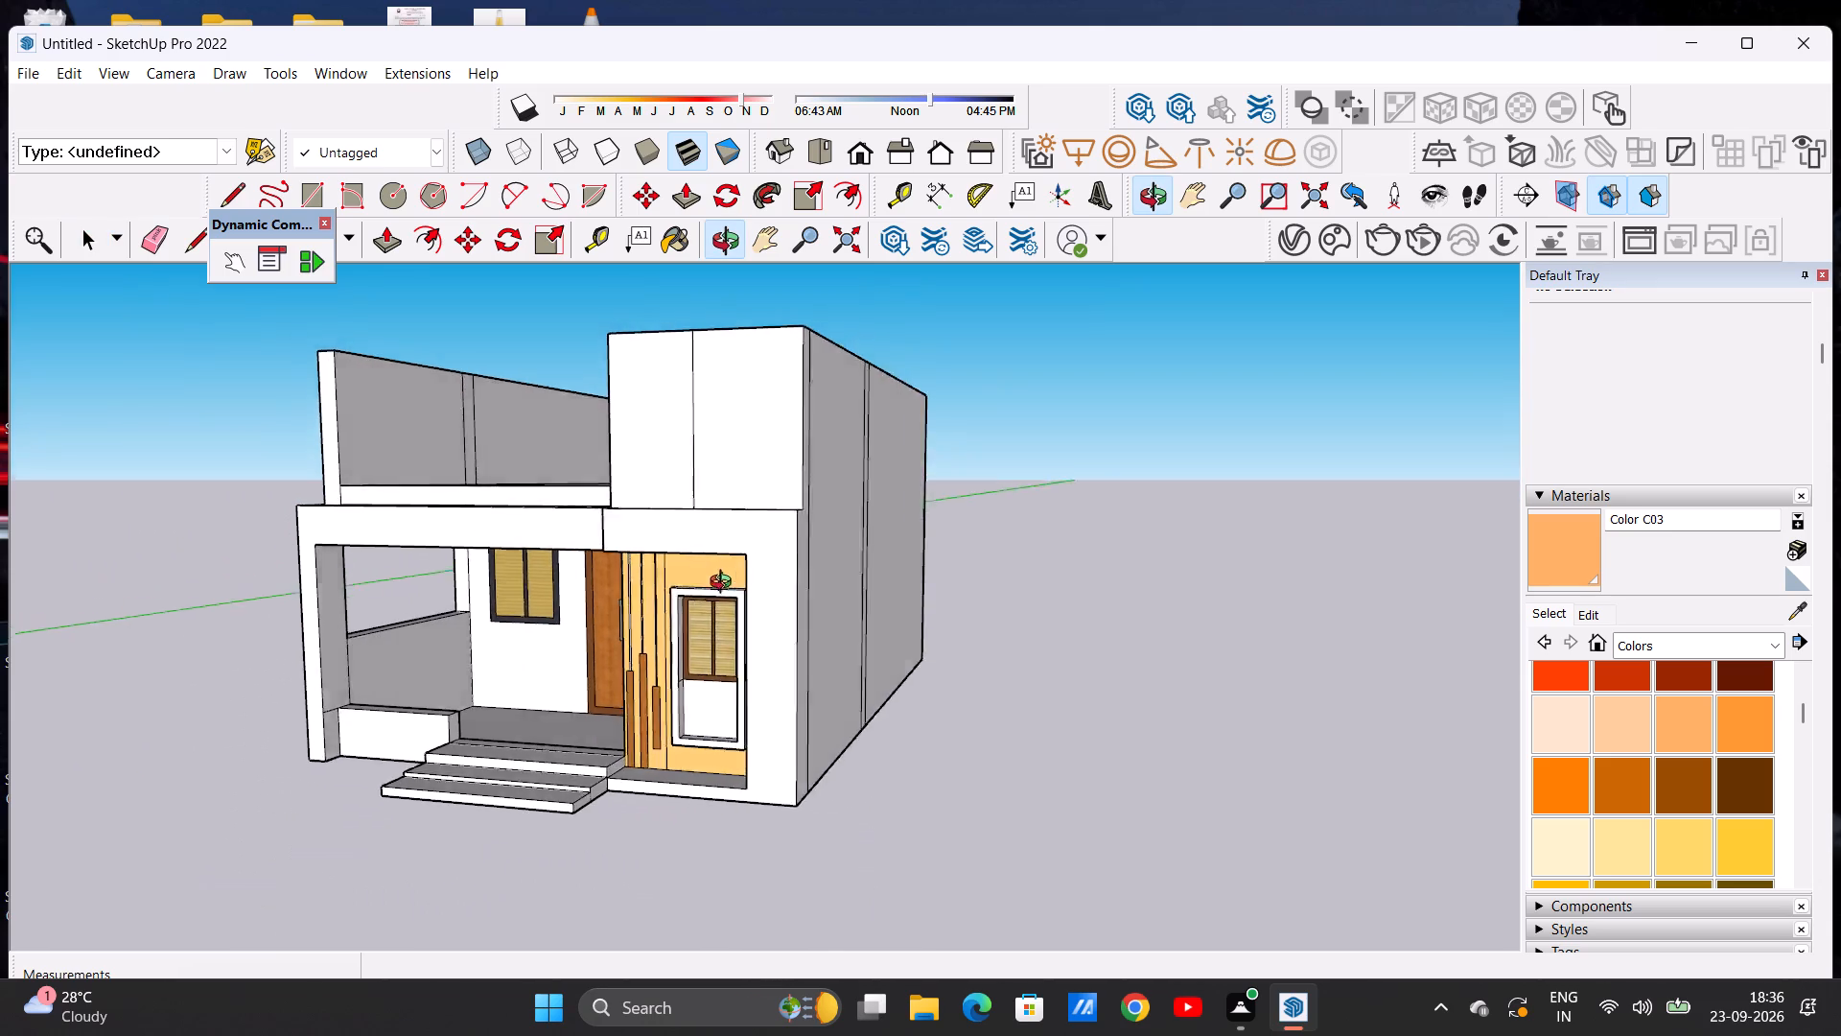
{"action": "middle_click_drag", "start_coordinate": [725, 584], "coordinate": [641, 650]}
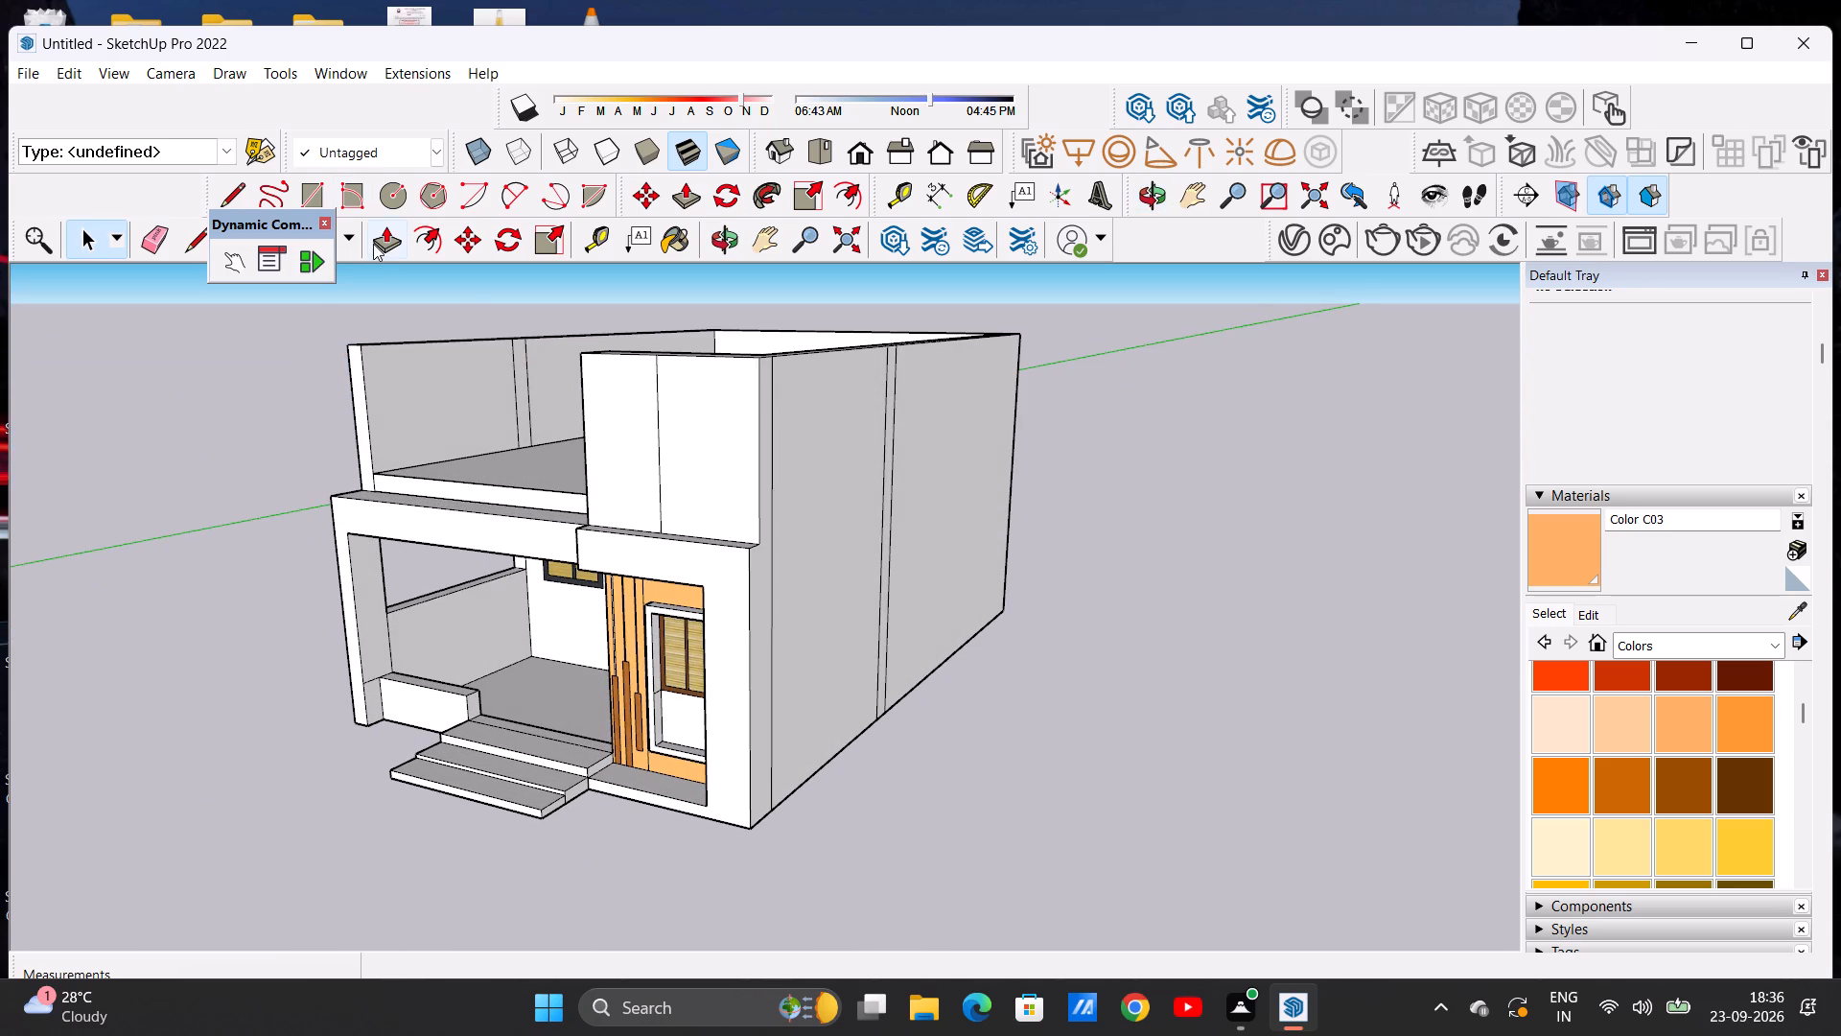
{"action": "left_click", "coordinate": [373, 244]}
{"action": "left_click", "coordinate": [762, 627]}
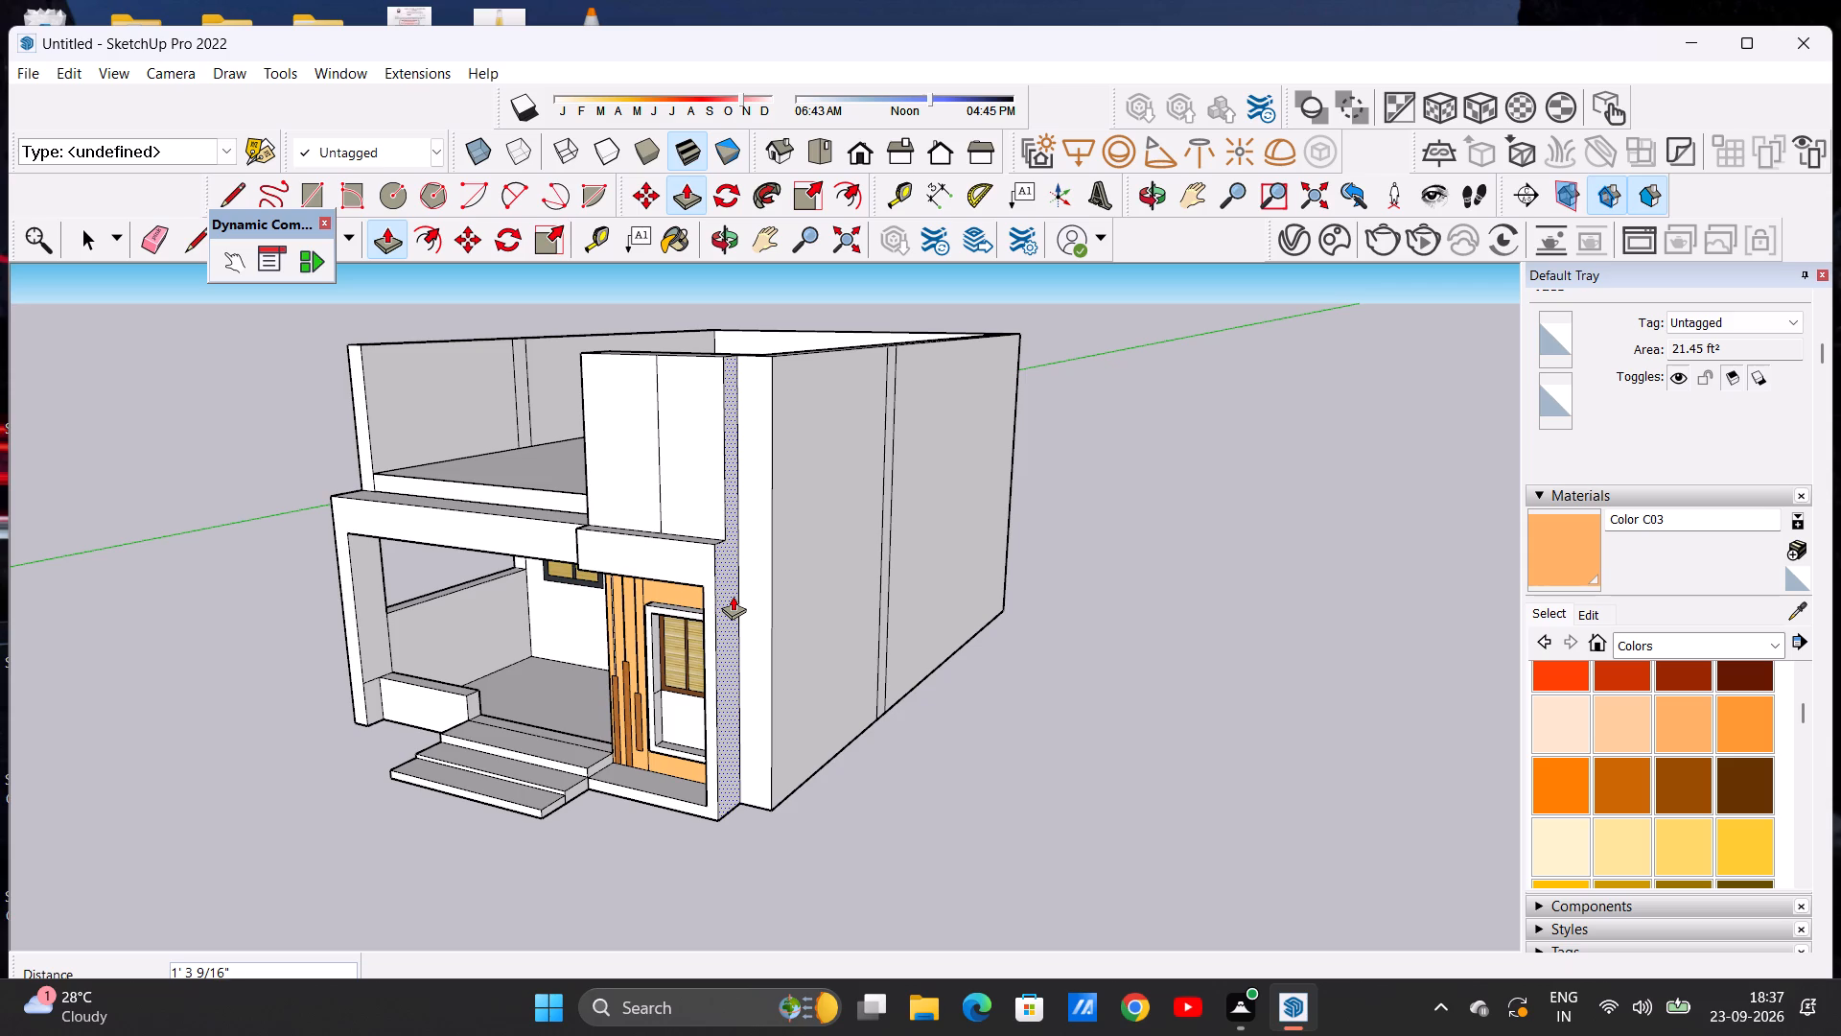
{"action": "left_click", "coordinate": [740, 608]}
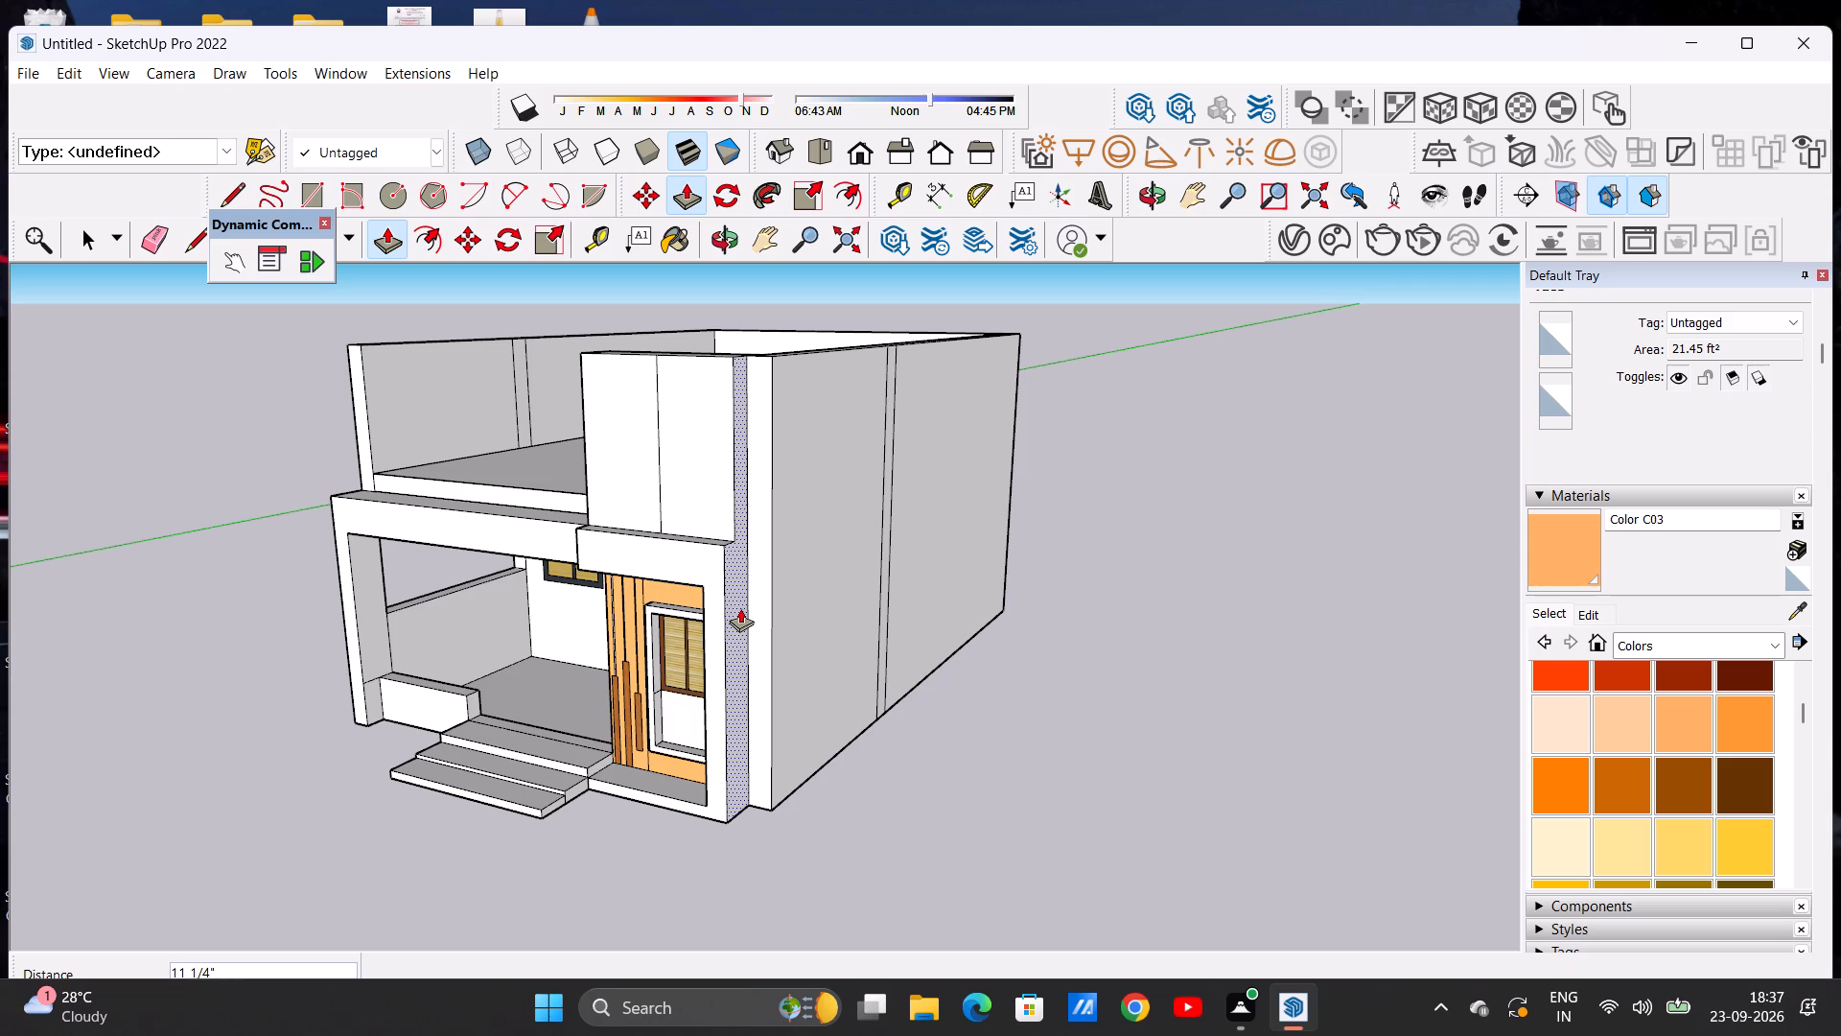
{"action": "key", "text": "space"}
Draw a ground line about 1' long outward from the recessed front corner, continuing the base edge of the front face.
{"action": "middle_click_drag", "start_coordinate": [734, 578], "coordinate": [818, 552]}
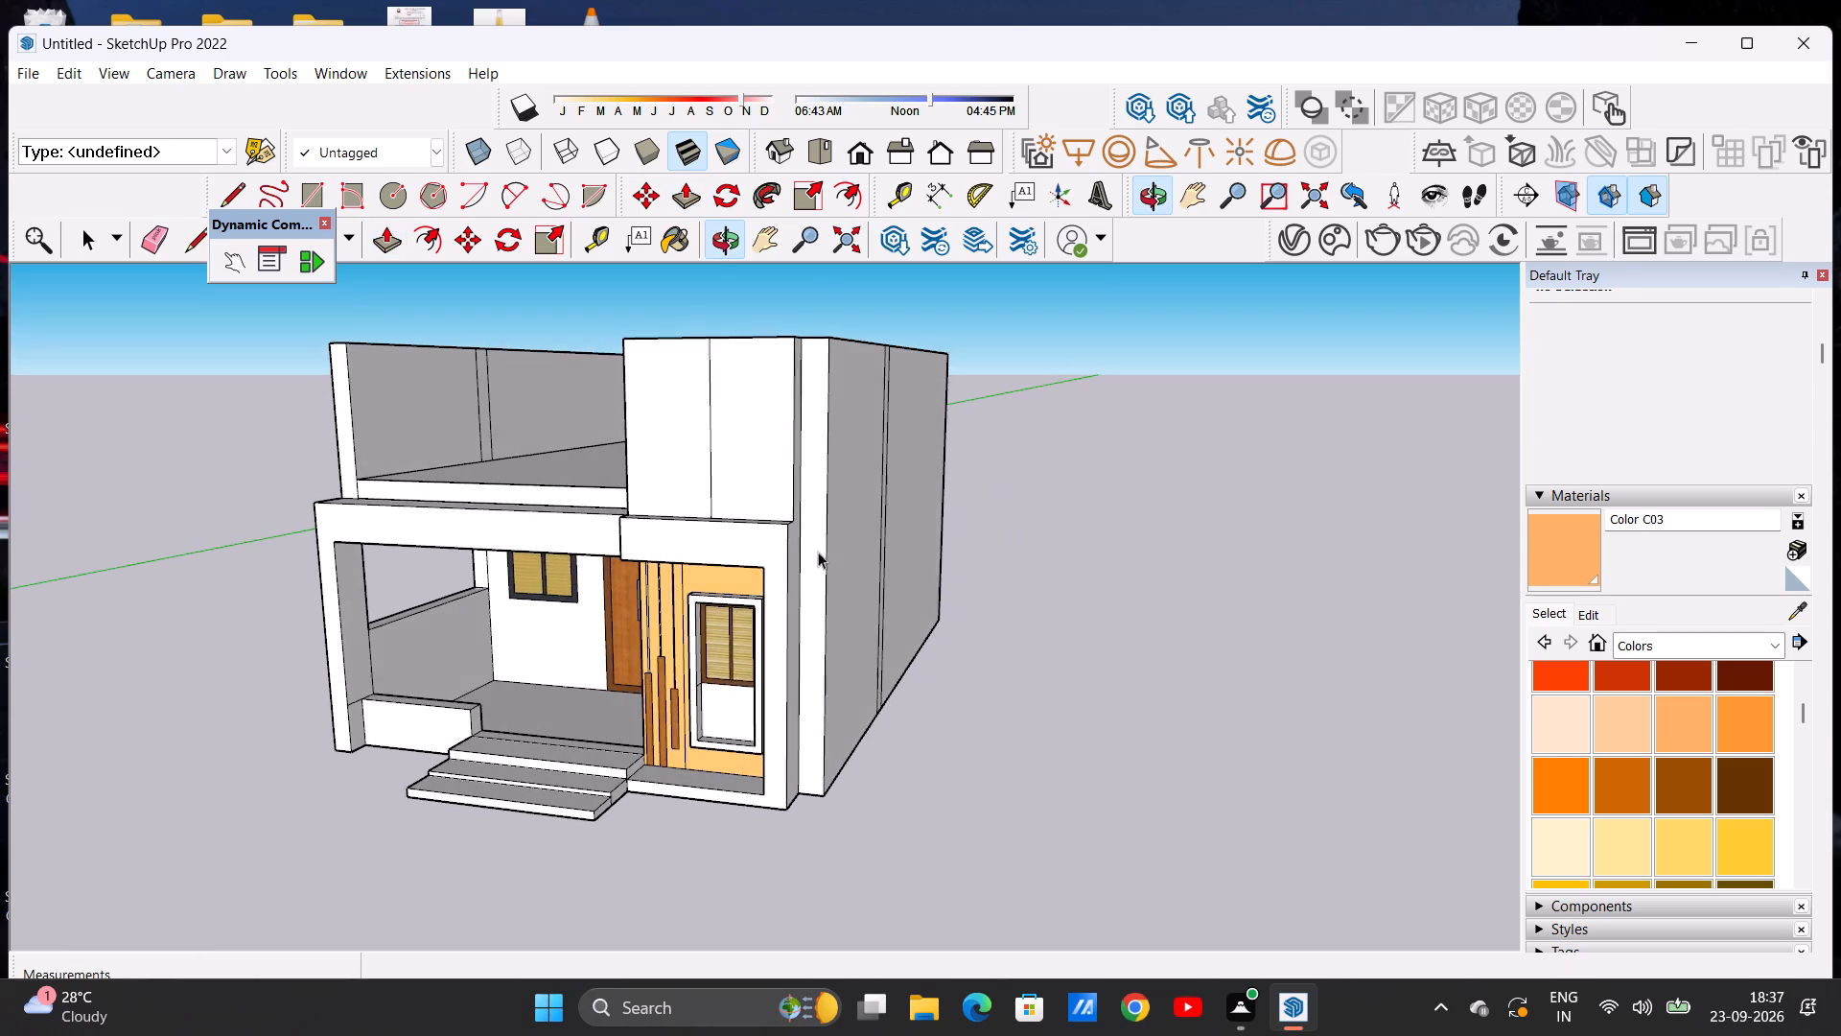
{"action": "scroll", "coordinate": [792, 503], "scroll_direction": "up", "scroll_amount": 7}
{"action": "middle_click", "coordinate": [802, 553]}
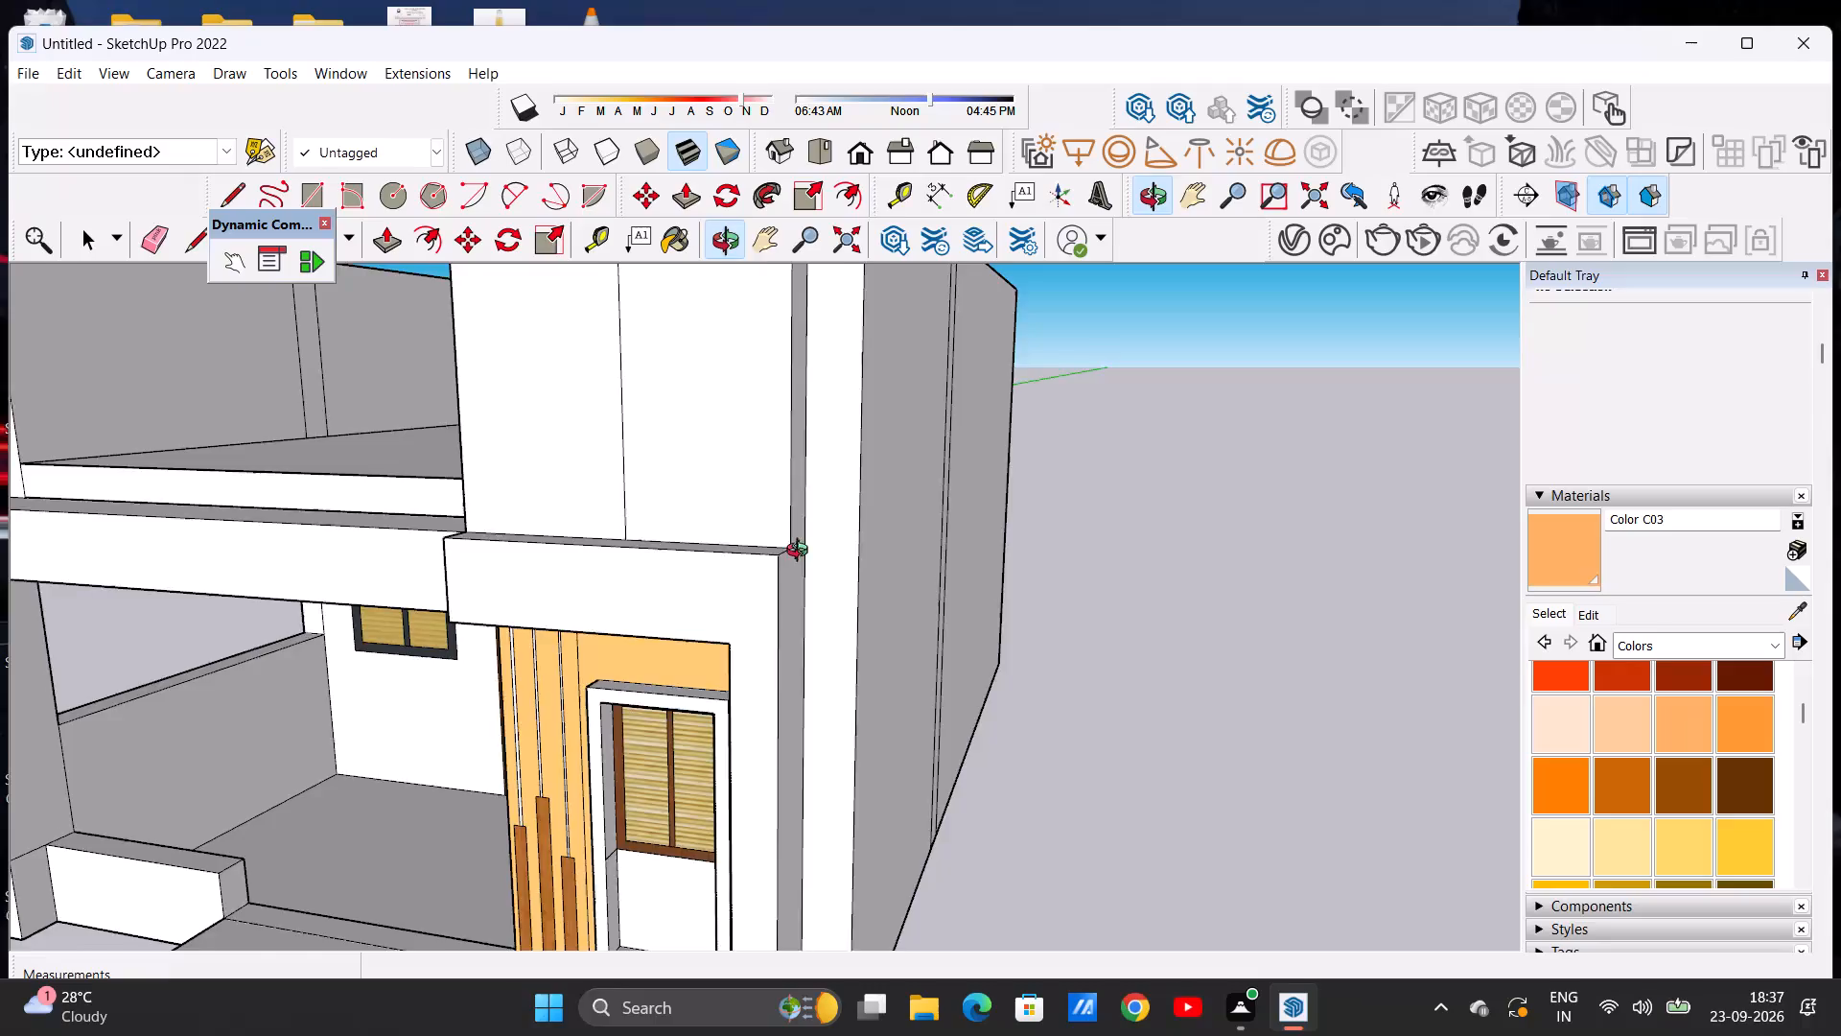
{"action": "scroll", "coordinate": [791, 530], "scroll_direction": "down", "scroll_amount": 11}
{"action": "scroll", "coordinate": [789, 588], "scroll_direction": "up", "scroll_amount": 1}
{"action": "middle_click_drag", "start_coordinate": [790, 596], "coordinate": [786, 700]}
{"action": "scroll", "coordinate": [786, 713], "scroll_direction": "up", "scroll_amount": 2}
{"action": "scroll", "coordinate": [786, 809], "scroll_direction": "up", "scroll_amount": 6}
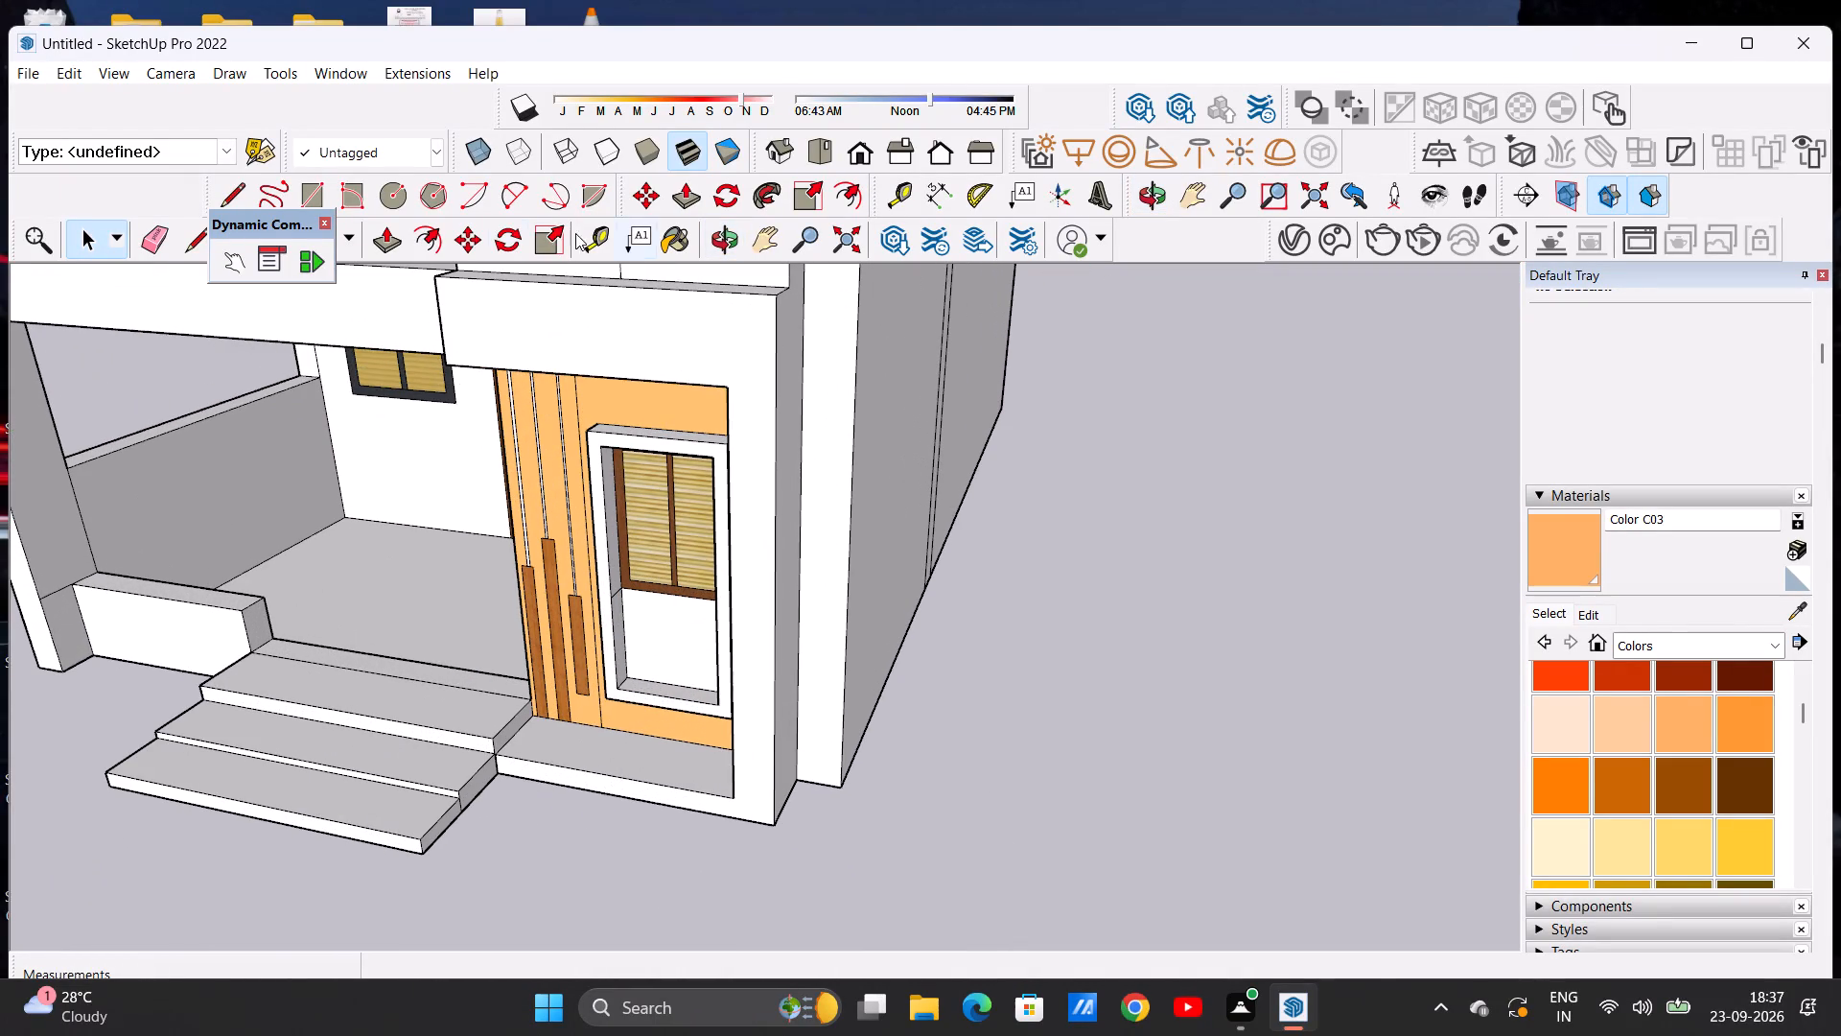
{"action": "left_click", "coordinate": [228, 201]}
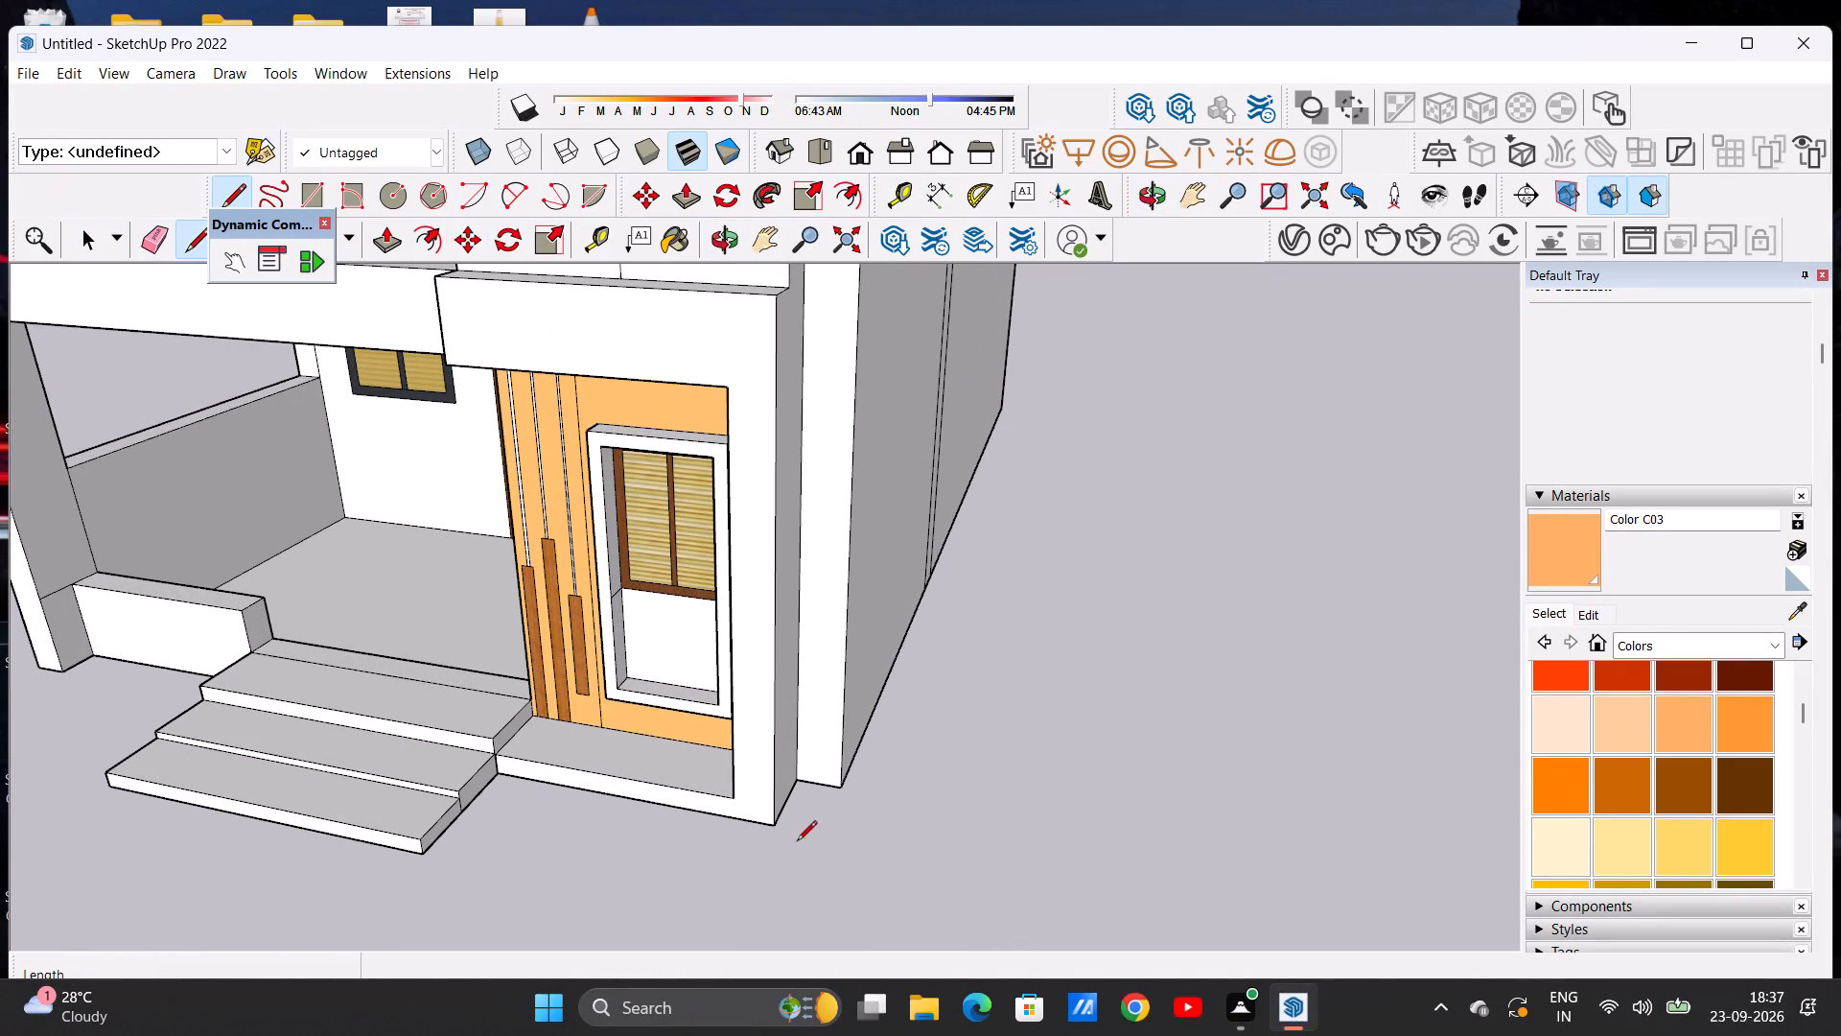
{"action": "left_click", "coordinate": [771, 828]}
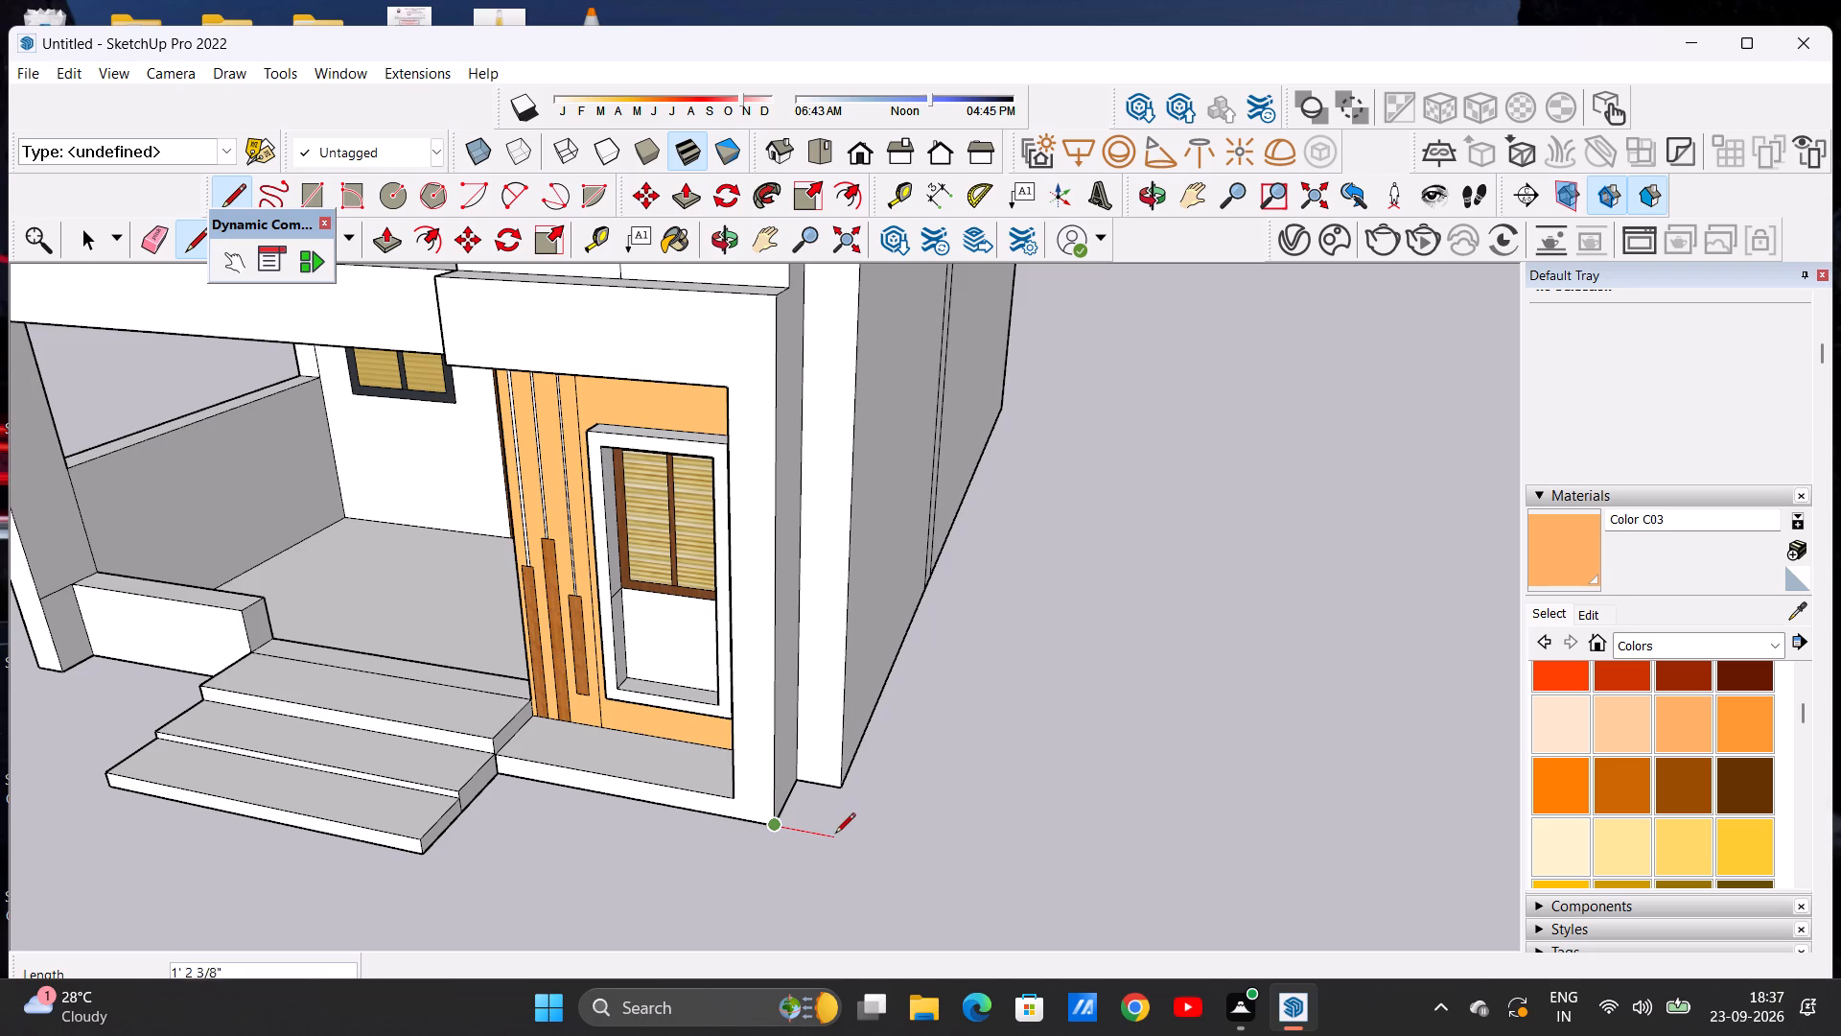
{"action": "left_click", "coordinate": [827, 844]}
{"action": "key", "text": "space"}
{"action": "type", "text": "N"}
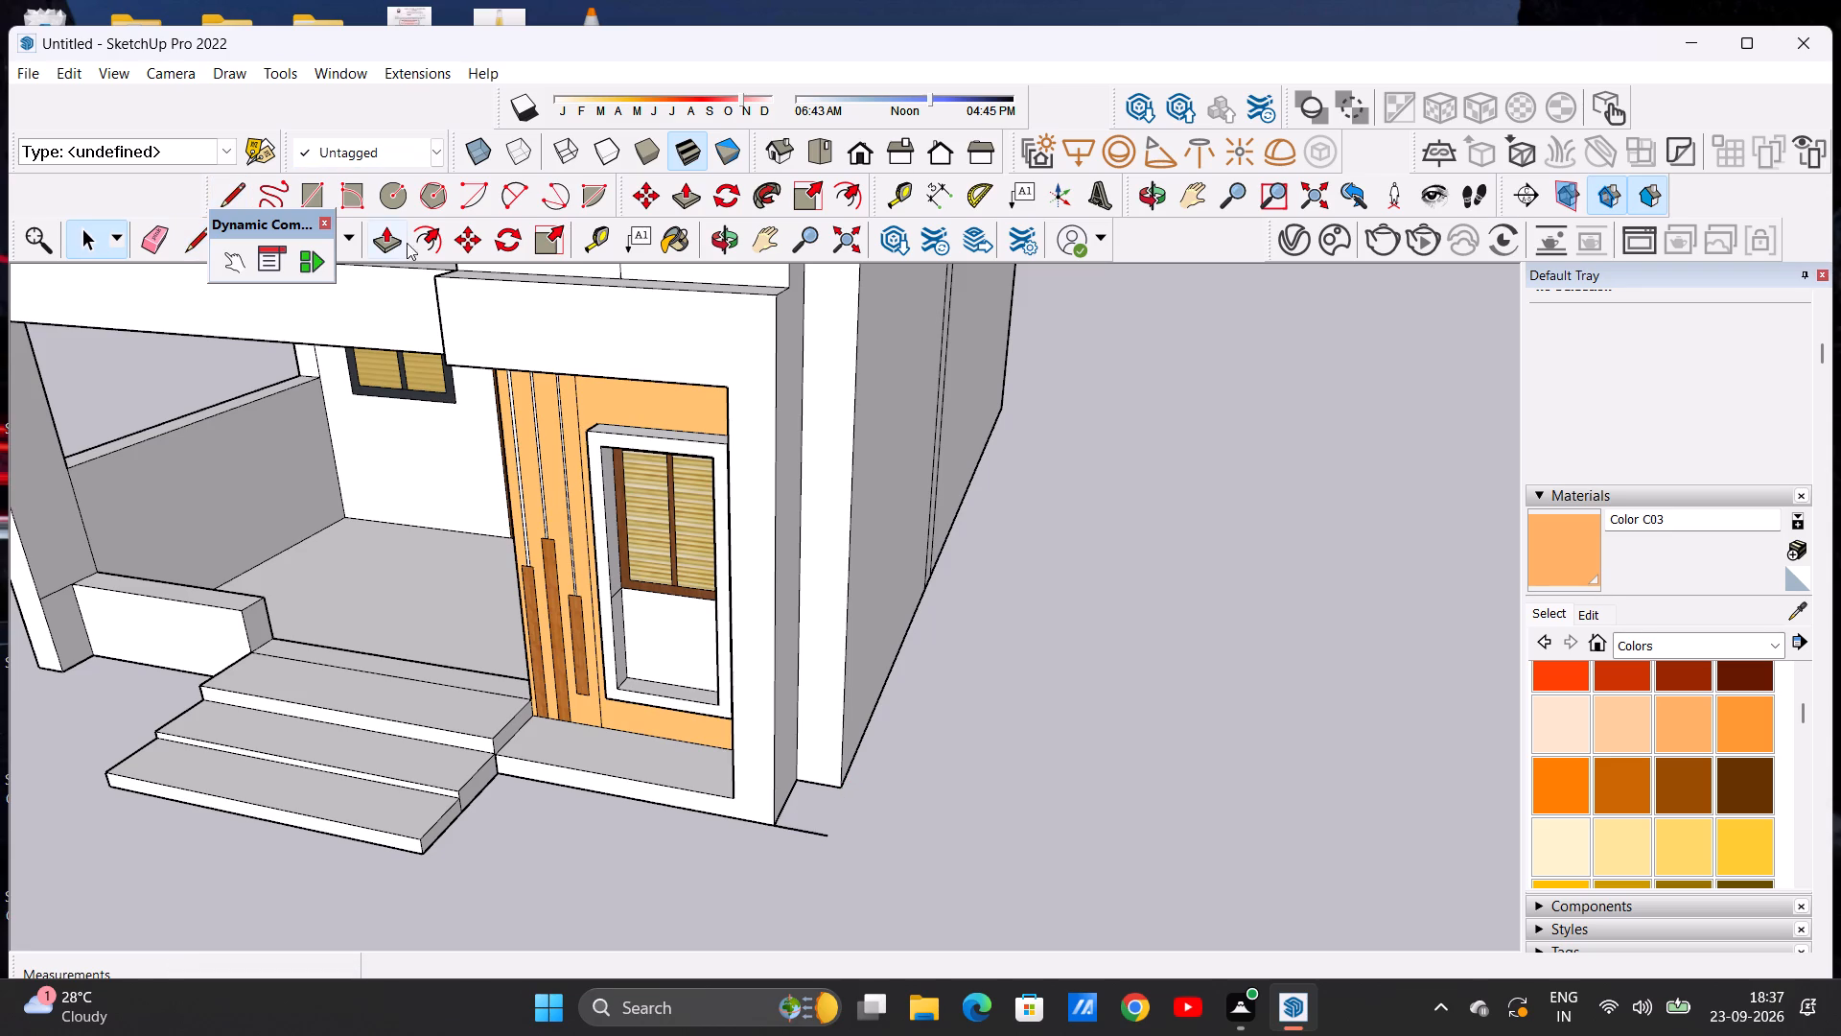
Draw a line about 1' 7" long from the side wall's front base corner to the ground line, closing the notch's footprint.
{"action": "left_click", "coordinate": [232, 185]}
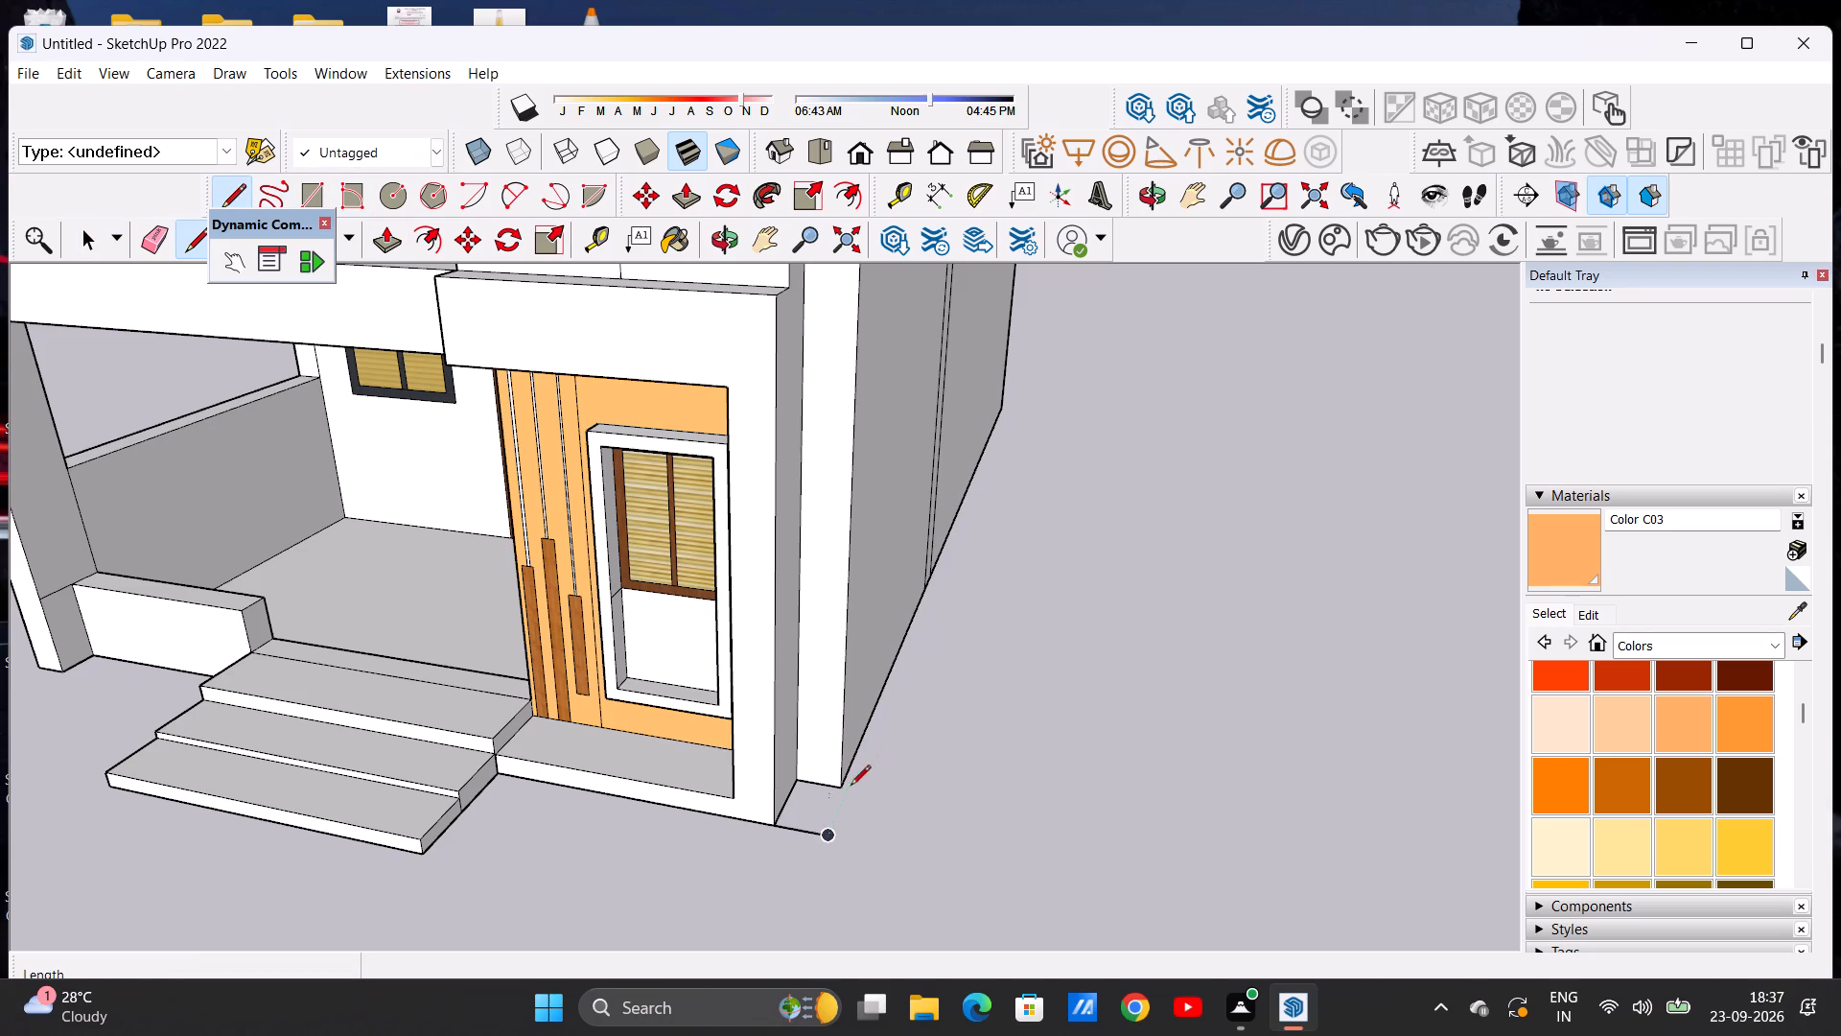
{"action": "left_click", "coordinate": [840, 794]}
{"action": "scroll", "coordinate": [819, 845], "scroll_direction": "up", "scroll_amount": 10}
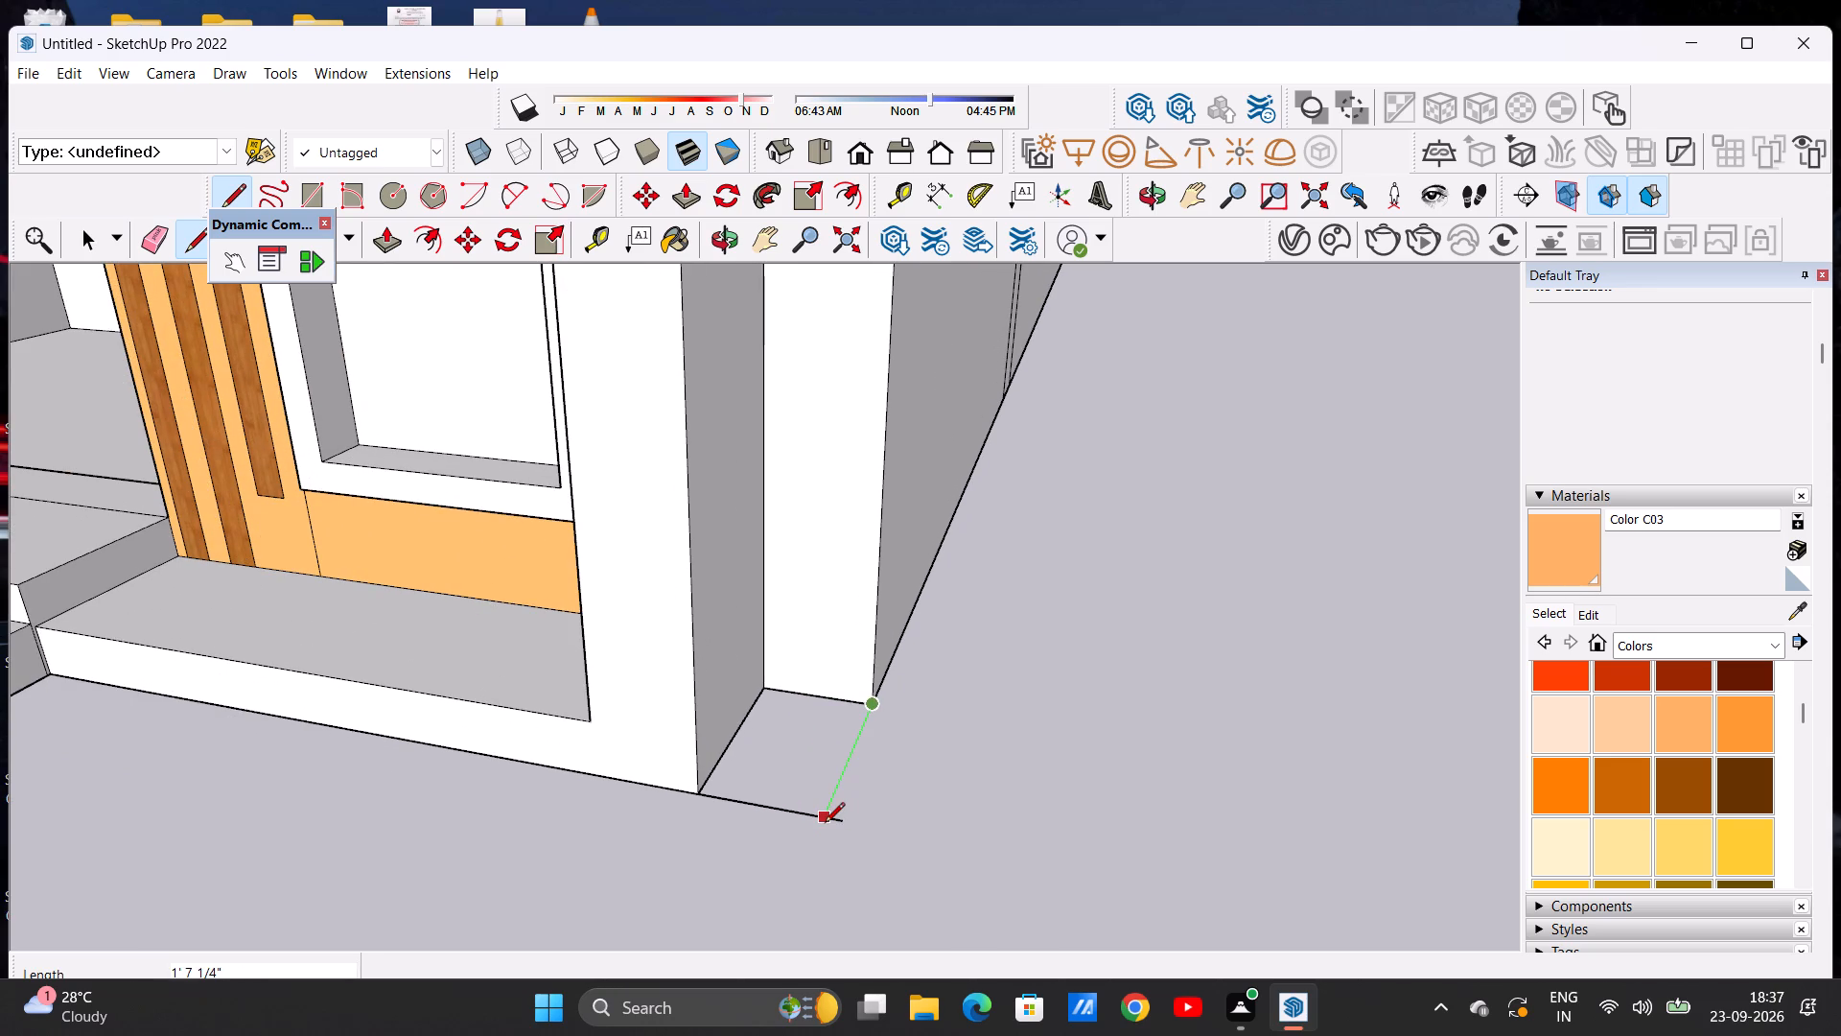
{"action": "left_click", "coordinate": [825, 824]}
{"action": "key", "text": "space"}
Erase the leftover line end projecting beyond the notch's ground face at the front corner.
{"action": "scroll", "coordinate": [856, 805], "scroll_direction": "down", "scroll_amount": 7}
{"action": "scroll", "coordinate": [809, 708], "scroll_direction": "up", "scroll_amount": 1}
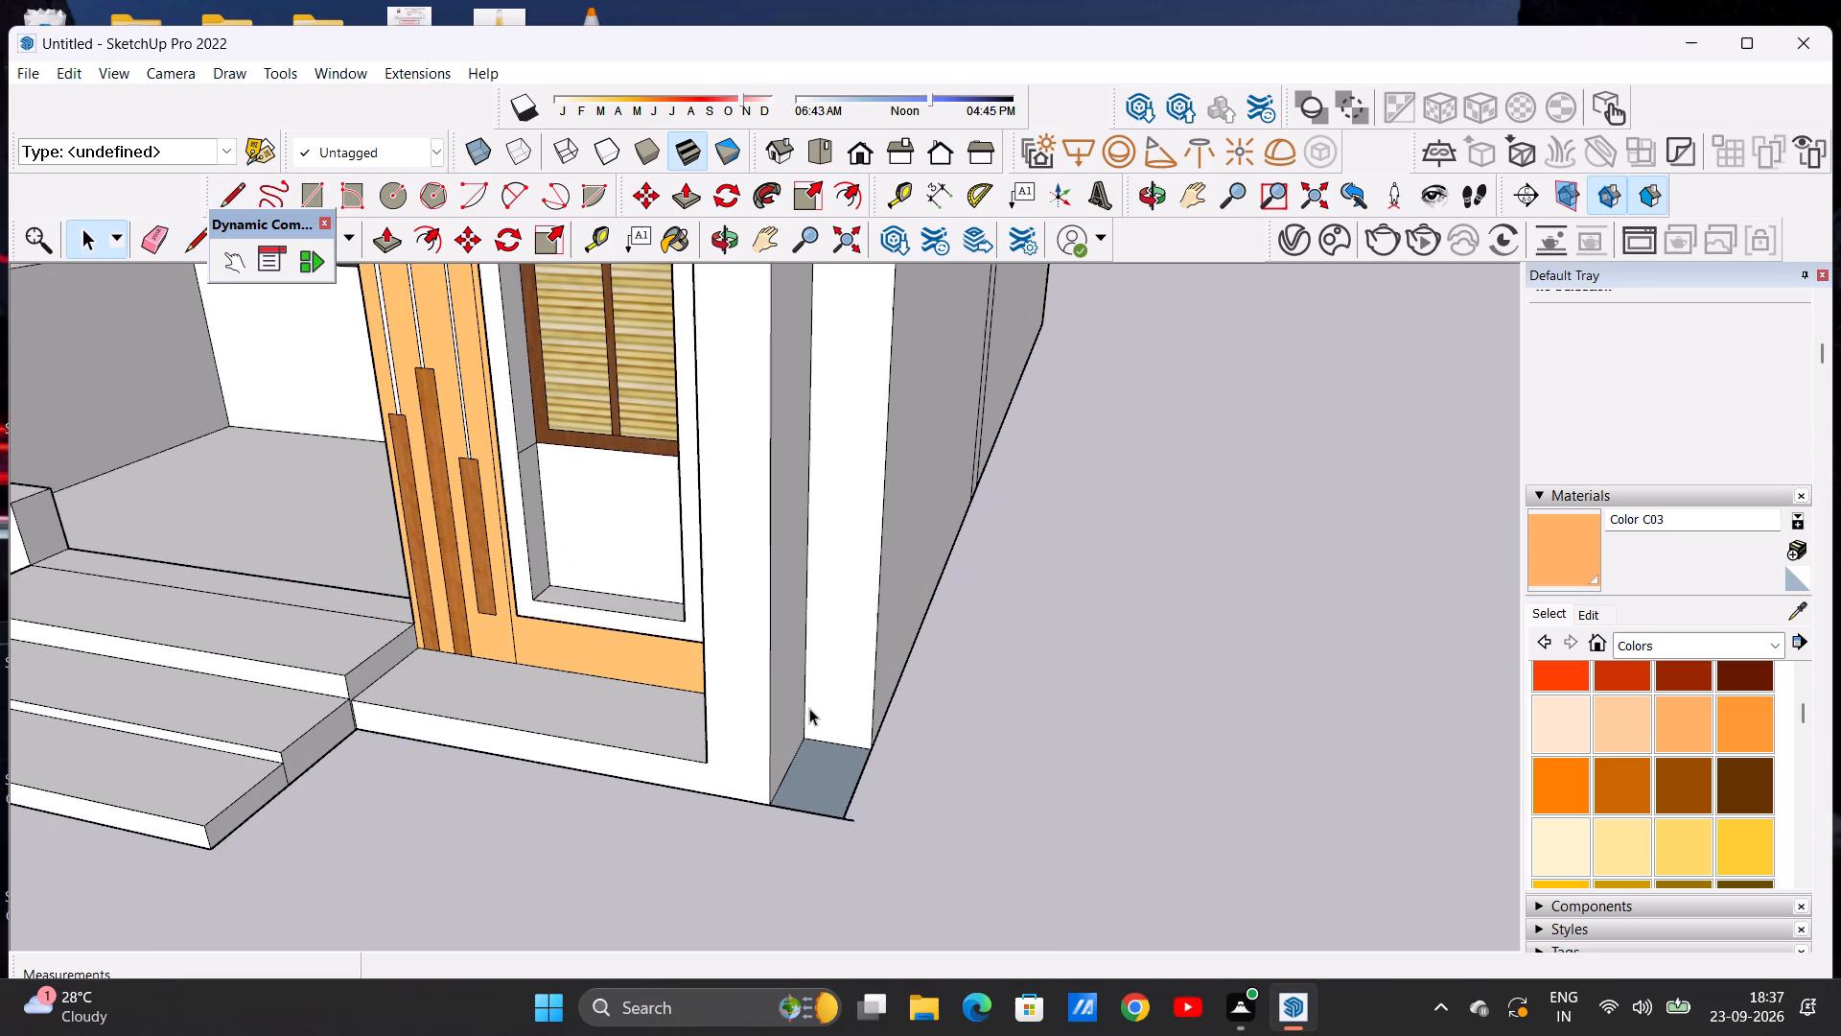
{"action": "left_click", "coordinate": [143, 233]}
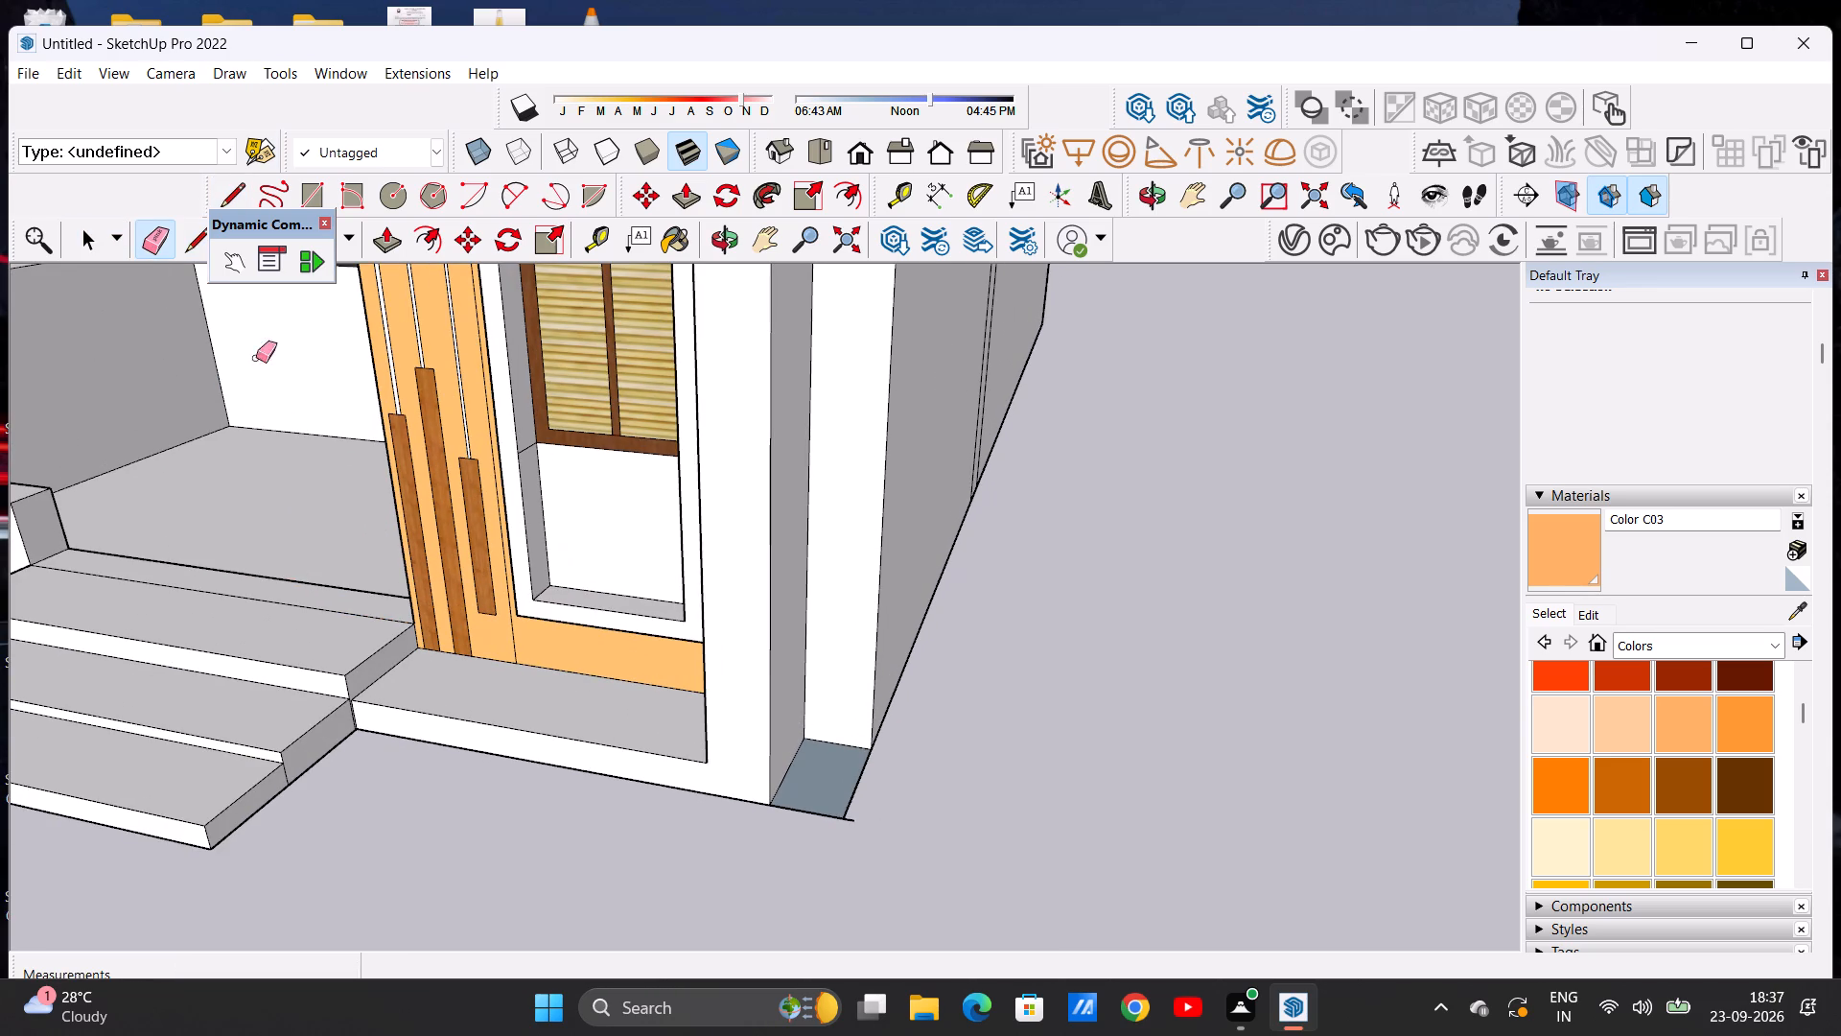
{"action": "scroll", "coordinate": [807, 782], "scroll_direction": "up", "scroll_amount": 11}
{"action": "left_click_drag", "start_coordinate": [854, 827], "coordinate": [840, 877]}
{"action": "scroll", "coordinate": [860, 817], "scroll_direction": "down", "scroll_amount": 4}
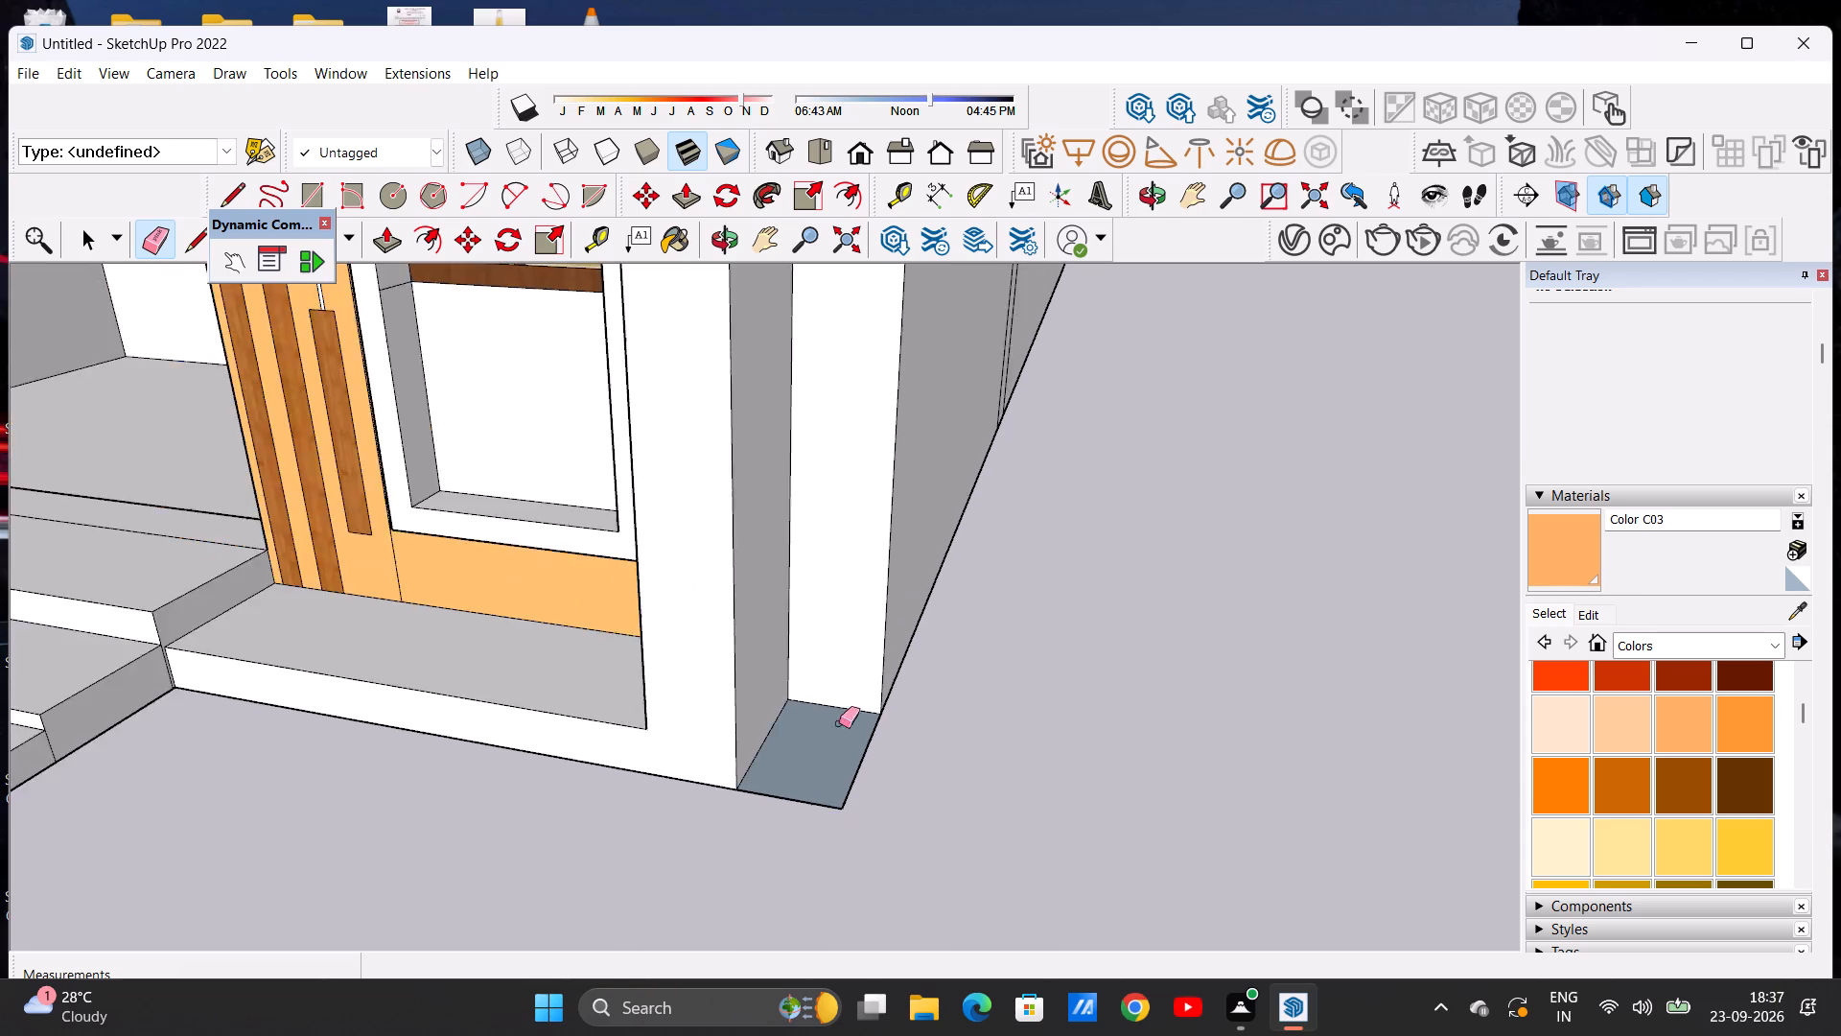
Push/Pull the notch's ground face up about 2 1/2", and again about 15' 9 1/2" to the raised walls' top.
{"action": "scroll", "coordinate": [839, 723], "scroll_direction": "down", "scroll_amount": 17}
{"action": "scroll", "coordinate": [879, 506], "scroll_direction": "up", "scroll_amount": 4}
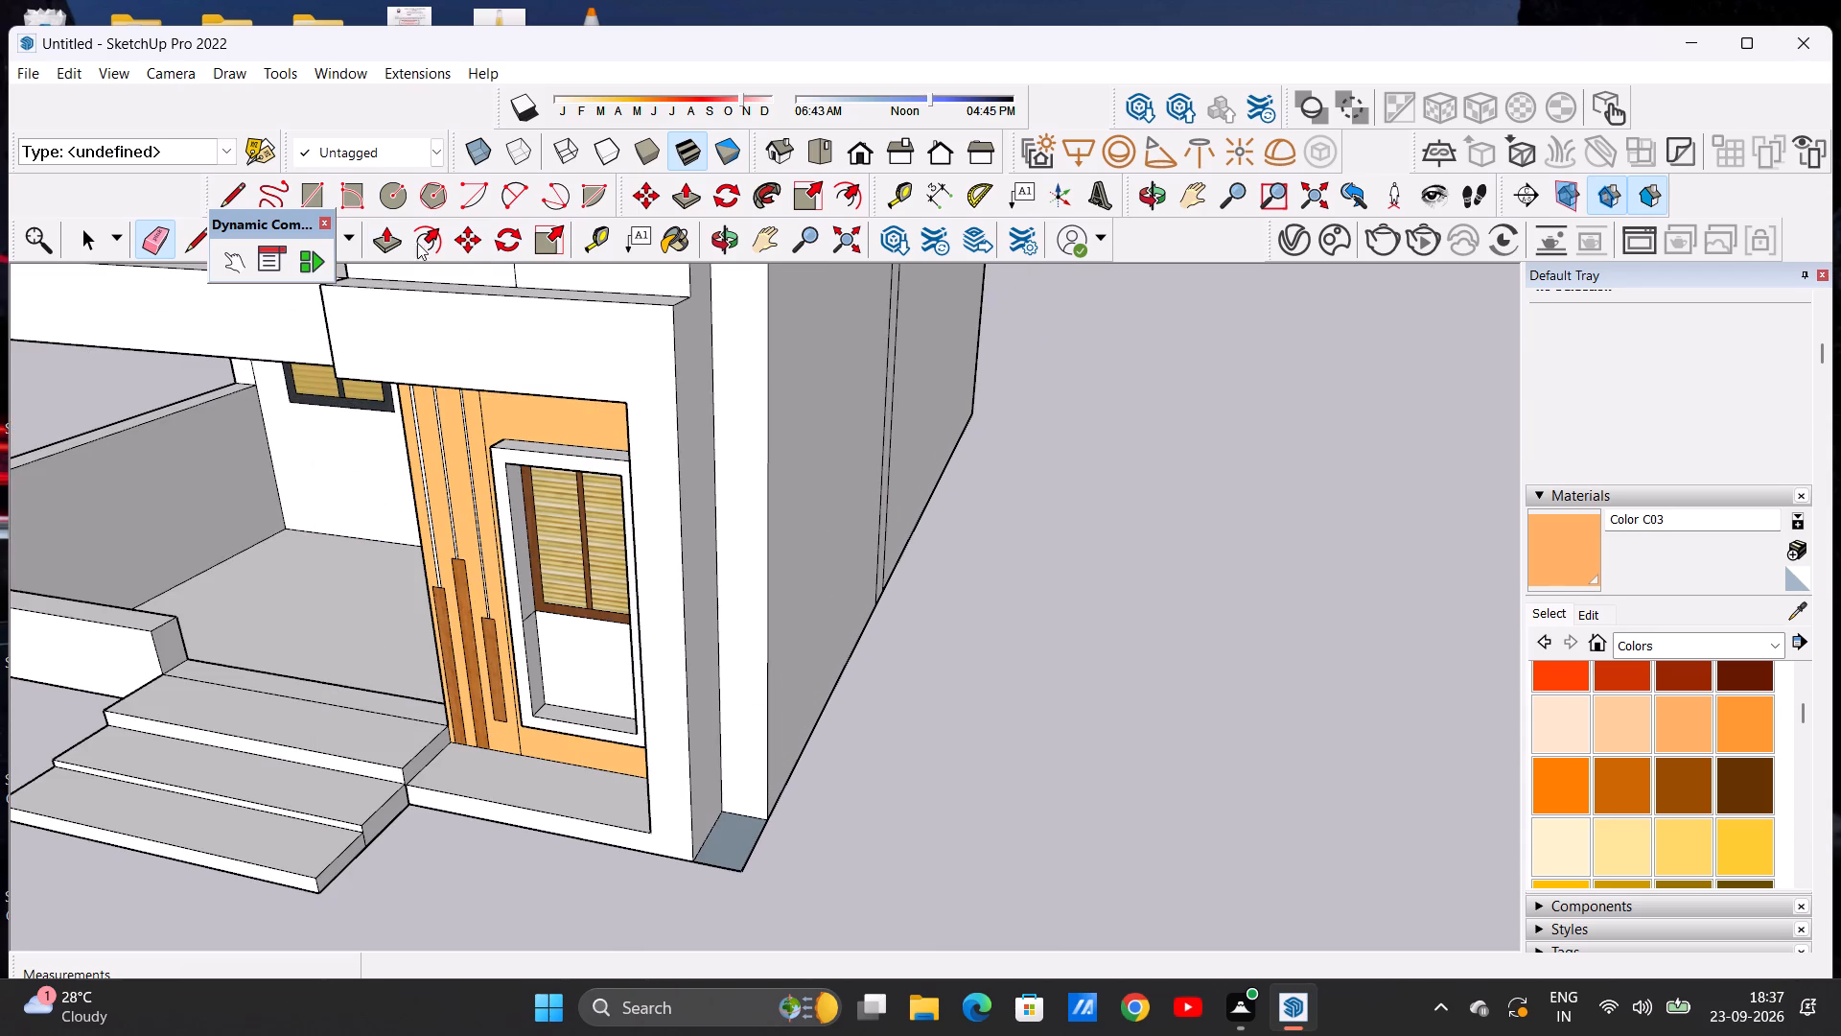
{"action": "left_click", "coordinate": [387, 246]}
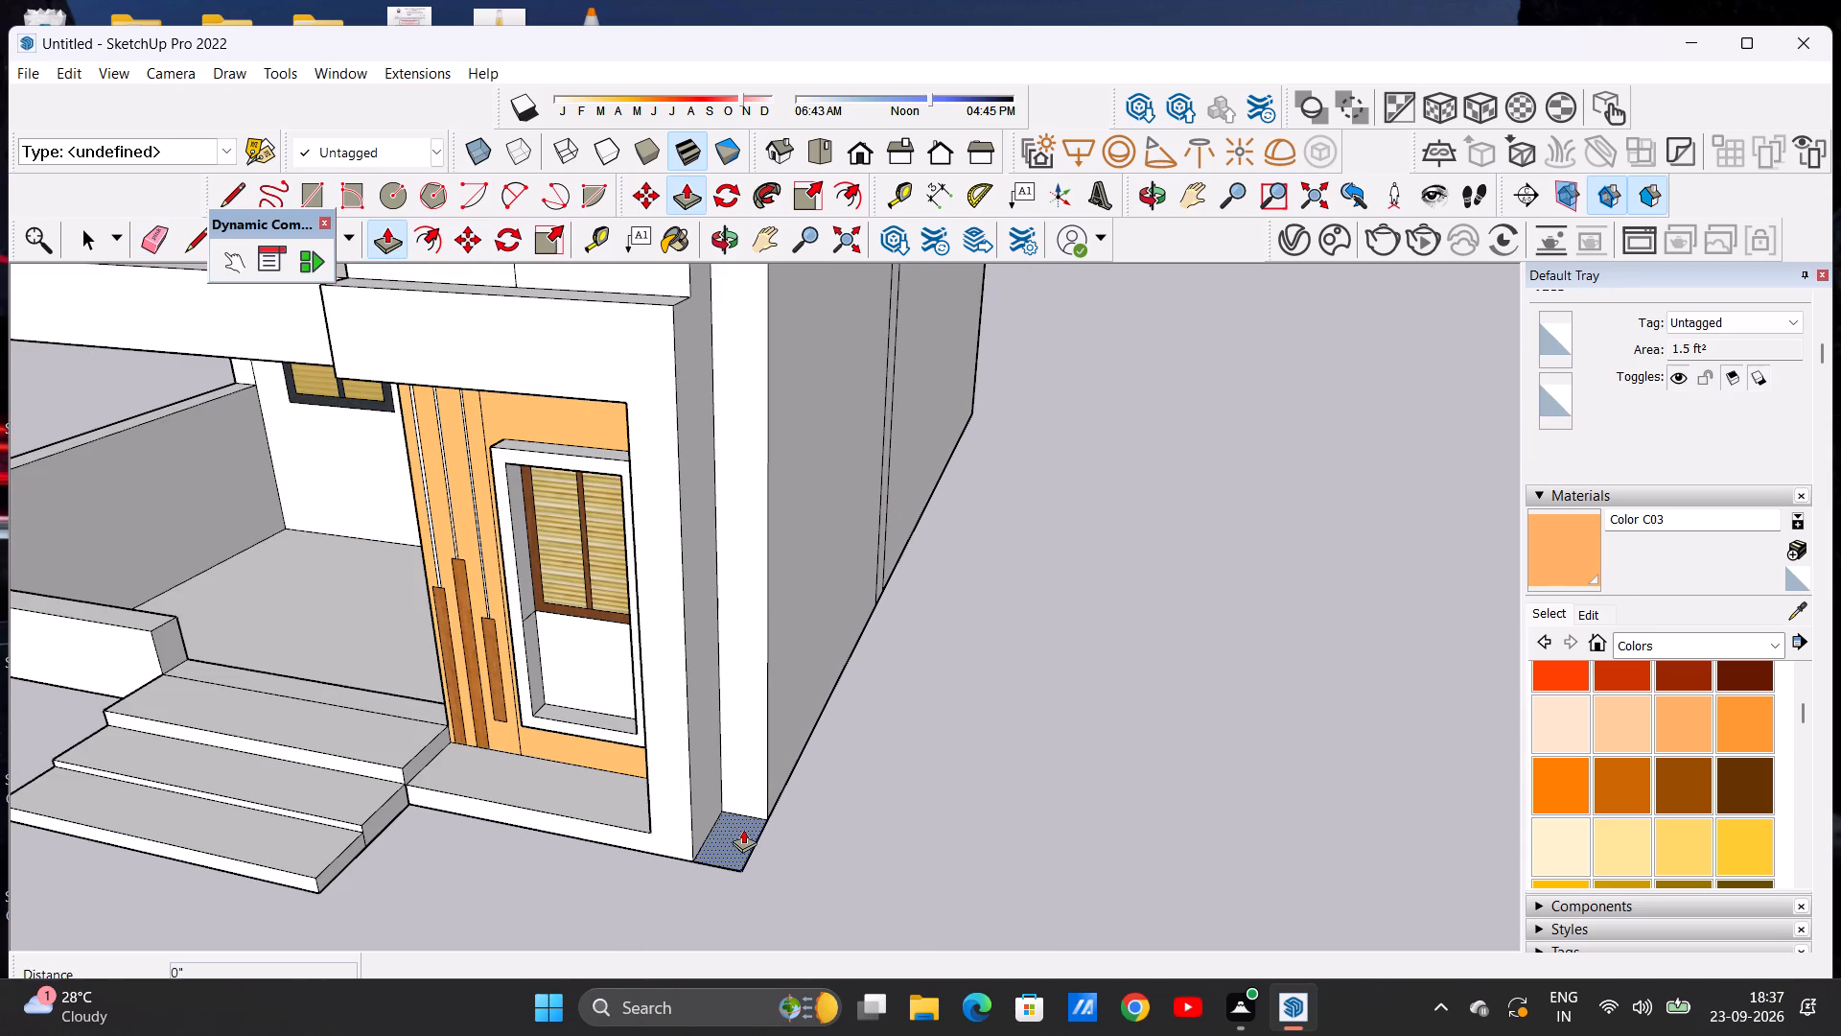
{"action": "left_click_drag", "start_coordinate": [743, 829], "coordinate": [743, 820]}
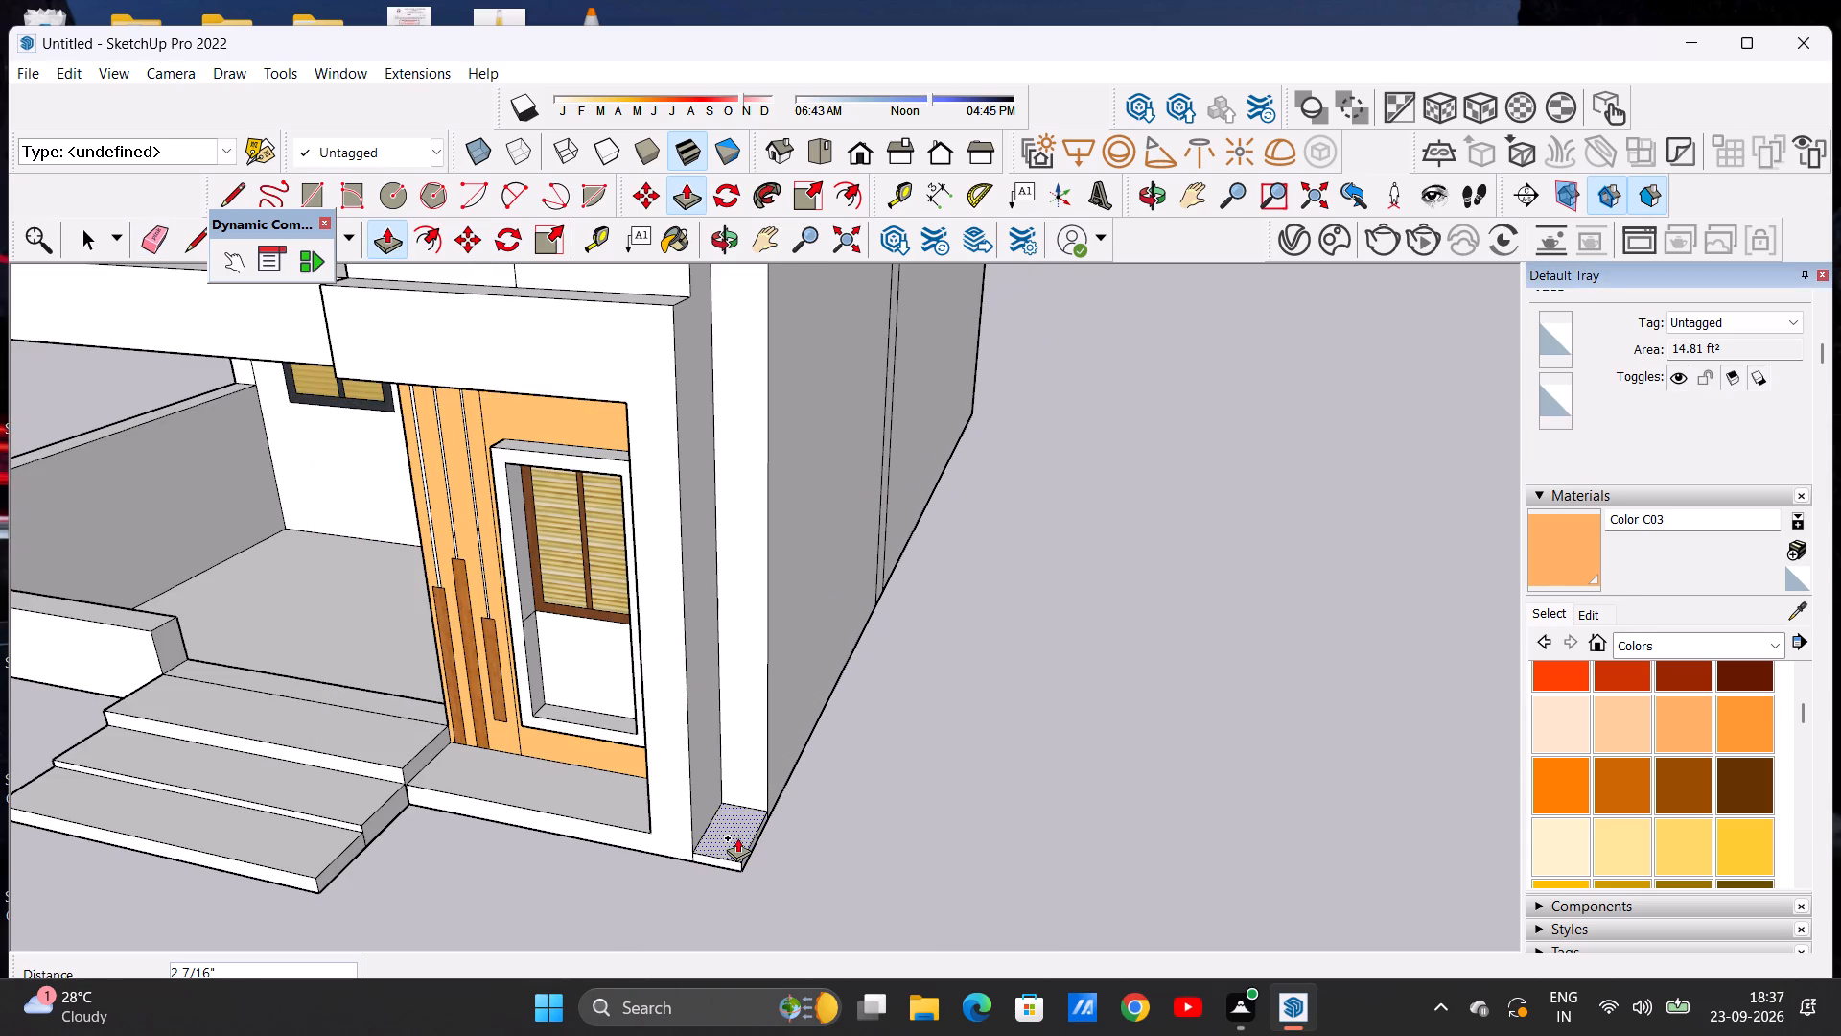
{"action": "left_click", "coordinate": [737, 837]}
{"action": "scroll", "coordinate": [731, 656], "scroll_direction": "down", "scroll_amount": 16}
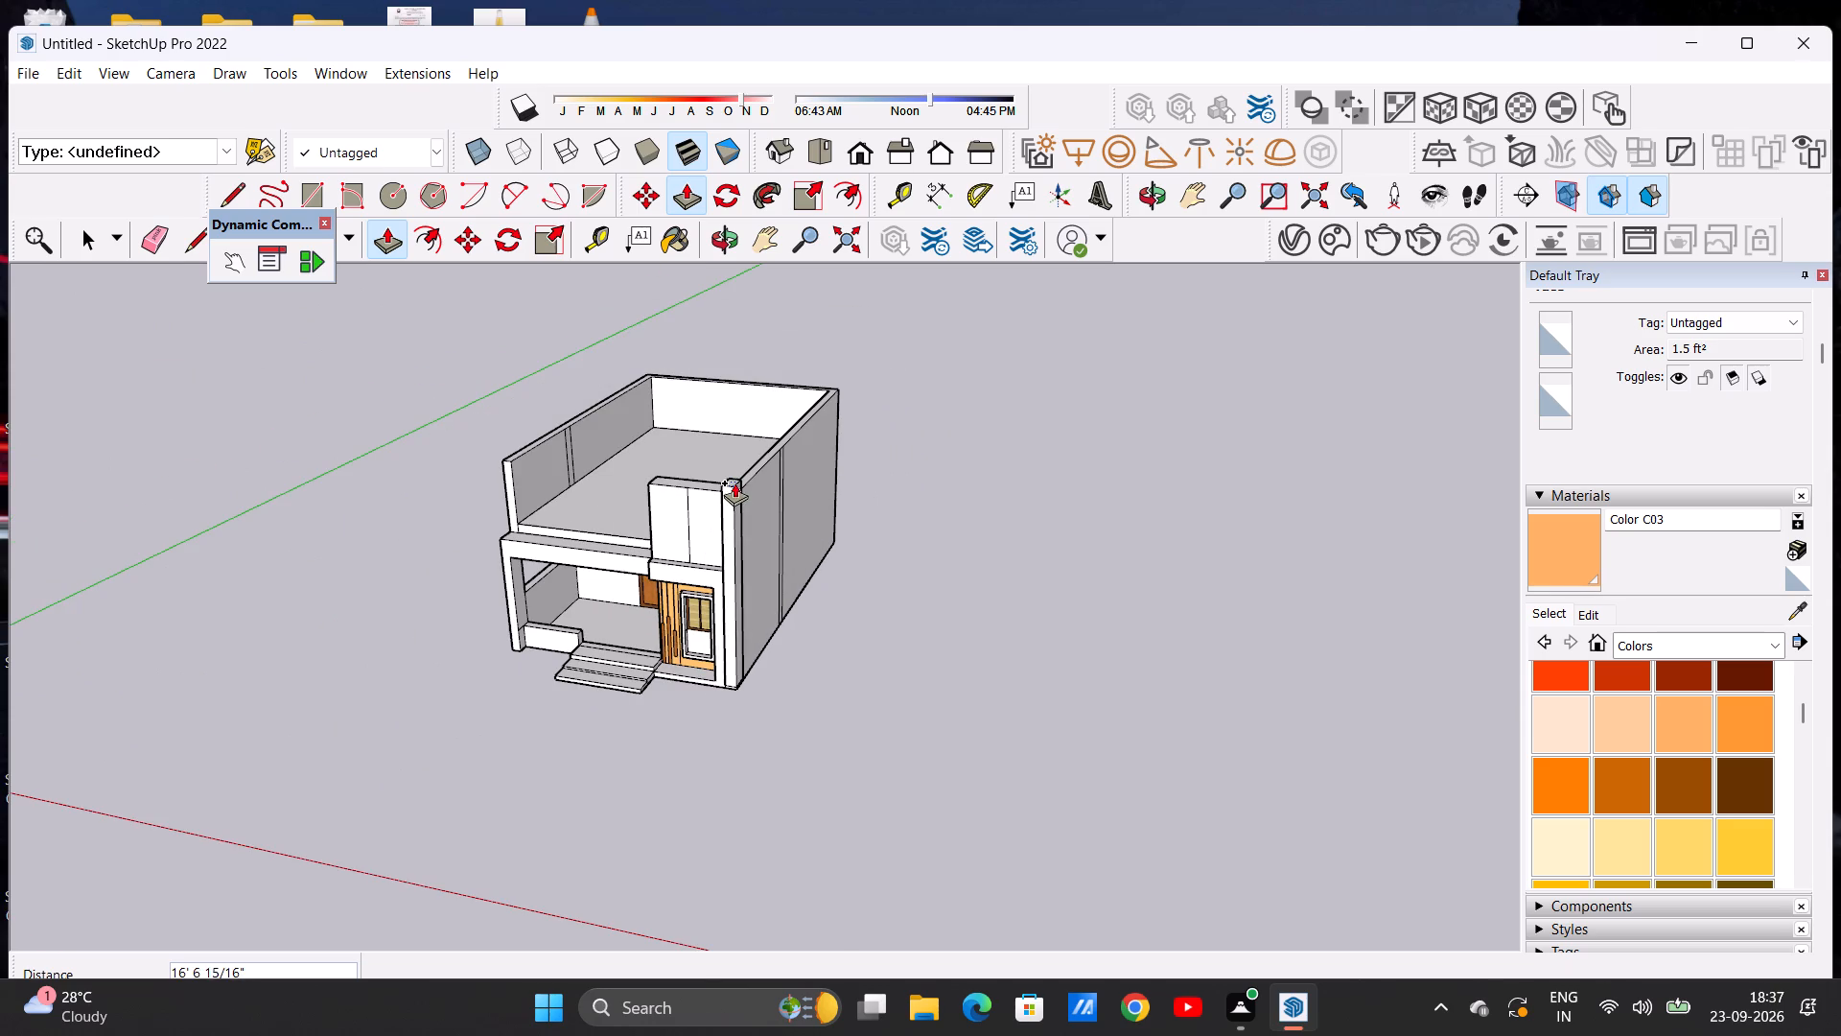
{"action": "scroll", "coordinate": [735, 483], "scroll_direction": "up", "scroll_amount": 15}
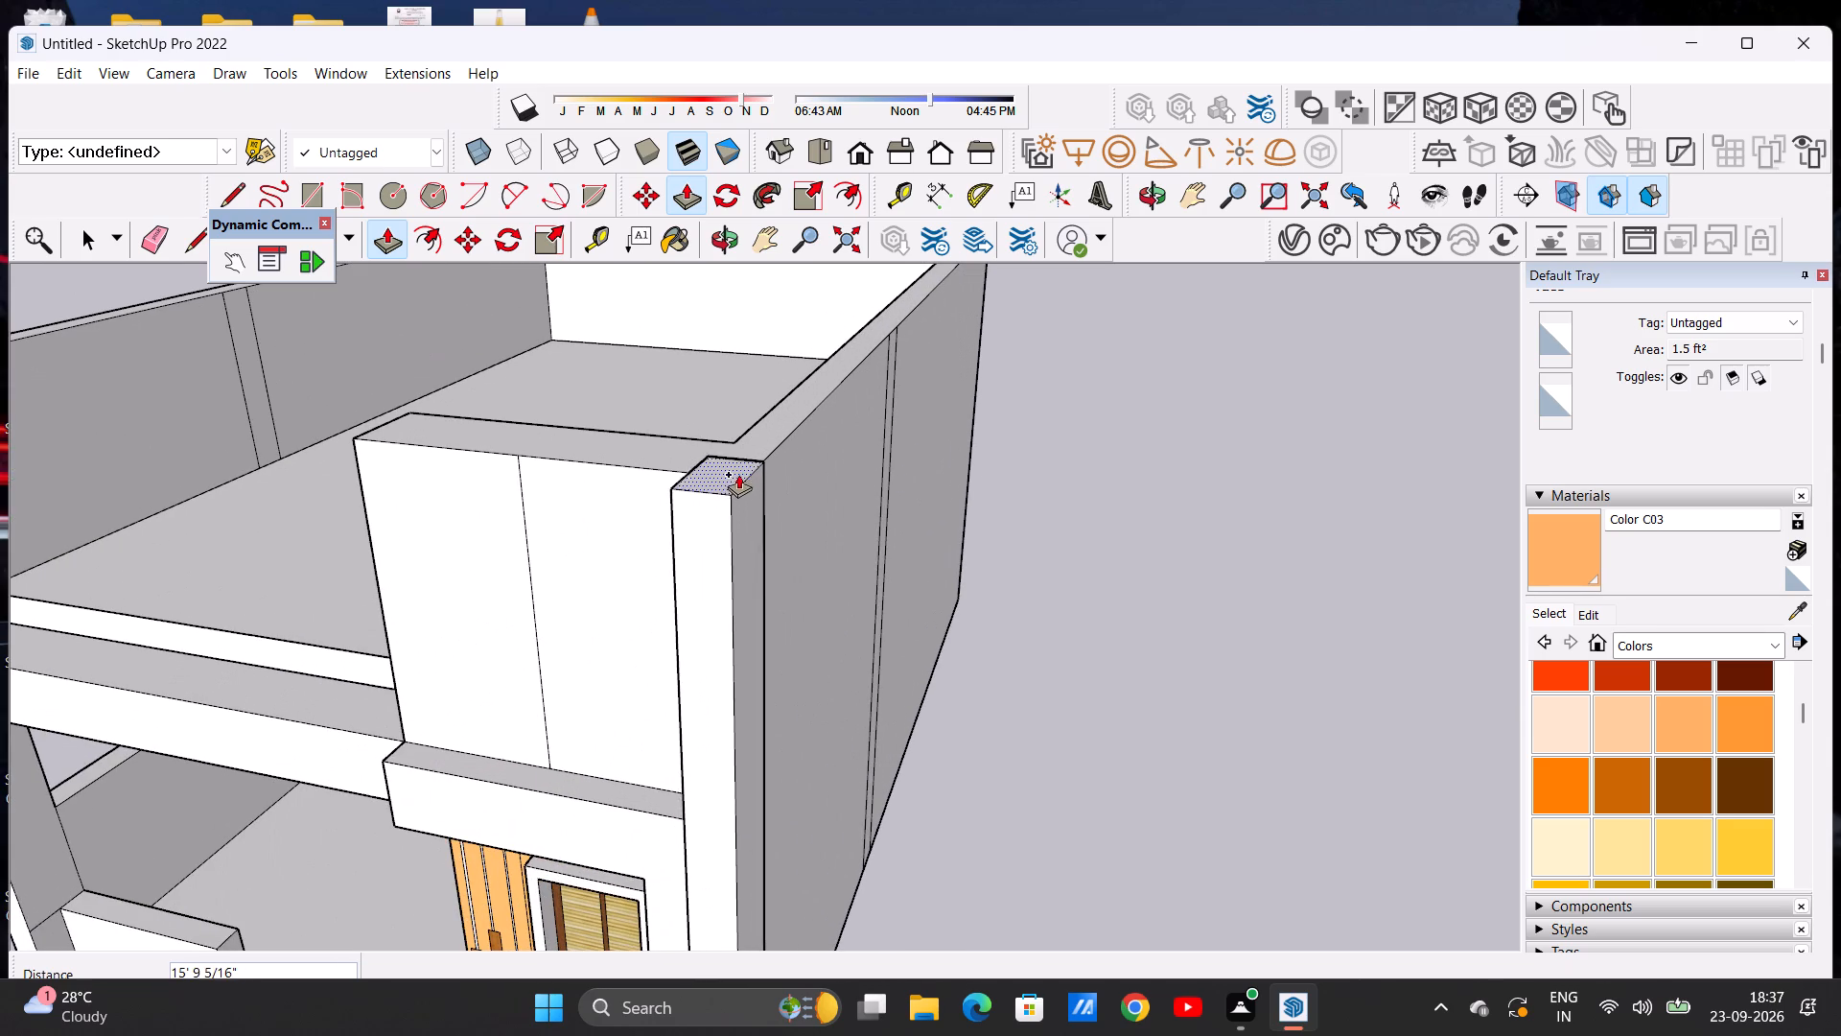
{"action": "left_click", "coordinate": [769, 455]}
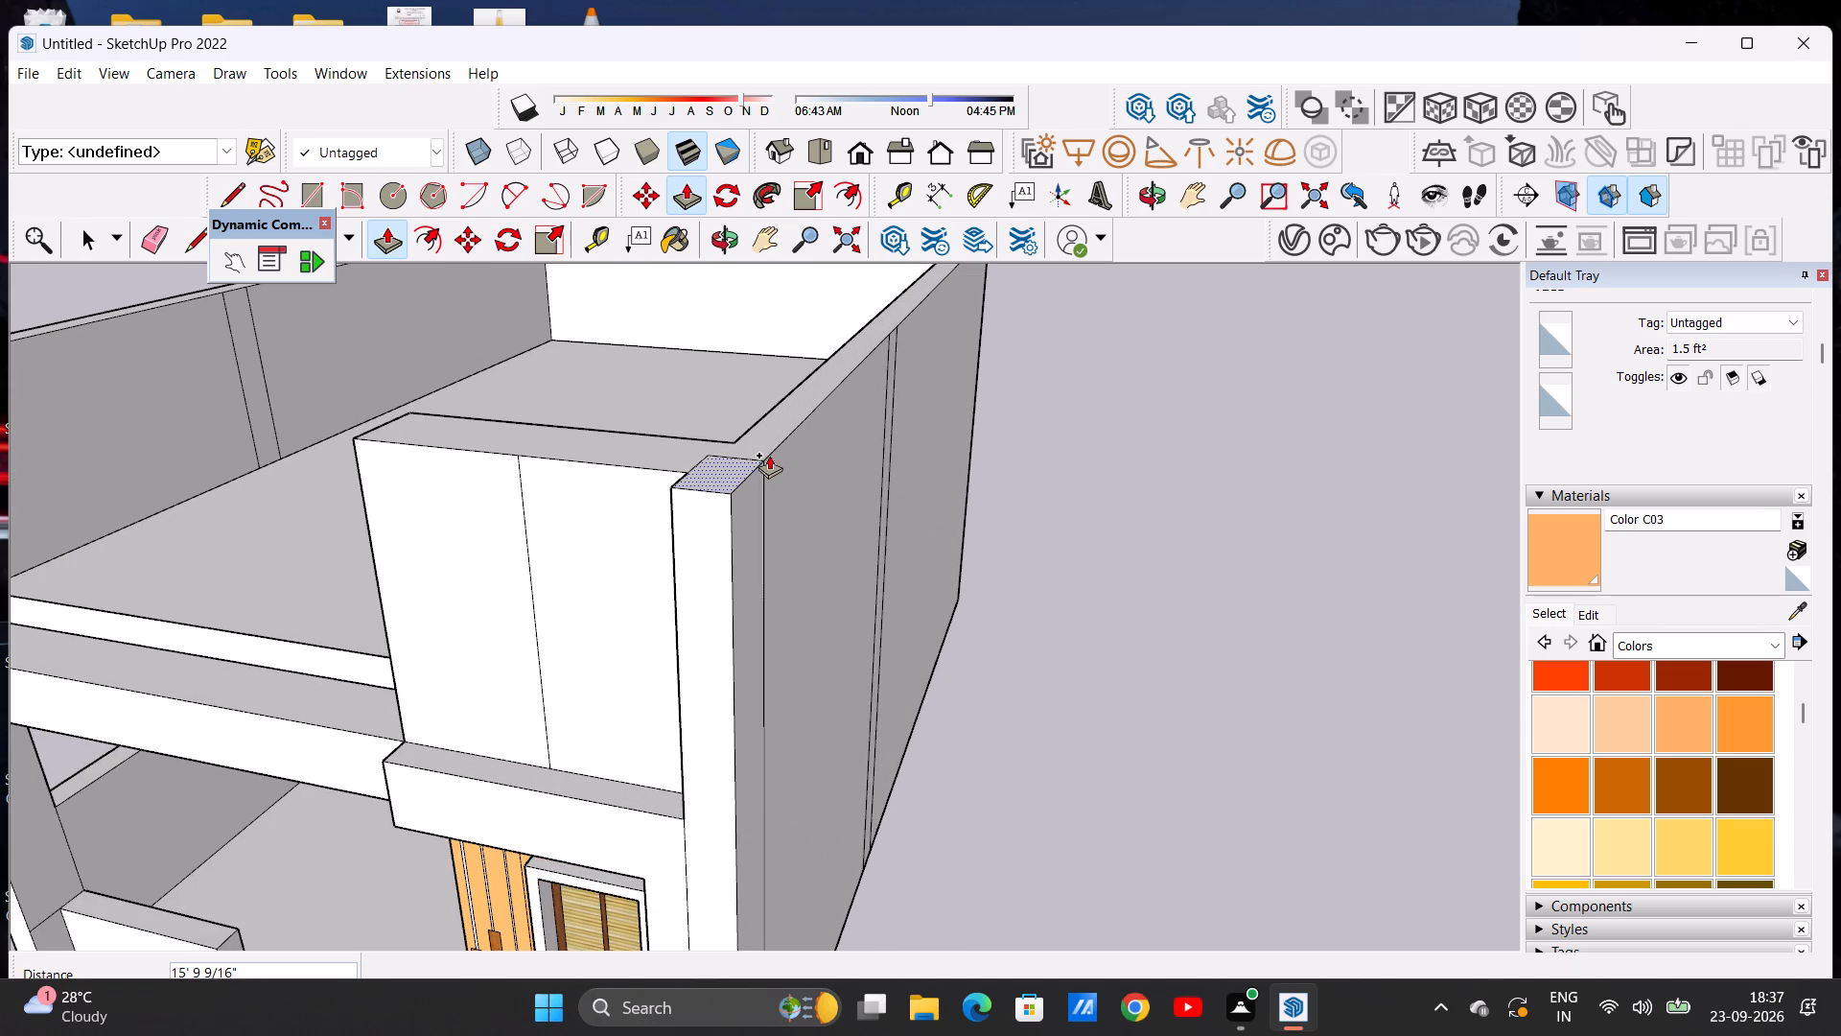
{"action": "key", "text": "space"}
{"action": "middle_click_drag", "start_coordinate": [771, 738], "coordinate": [883, 603]}
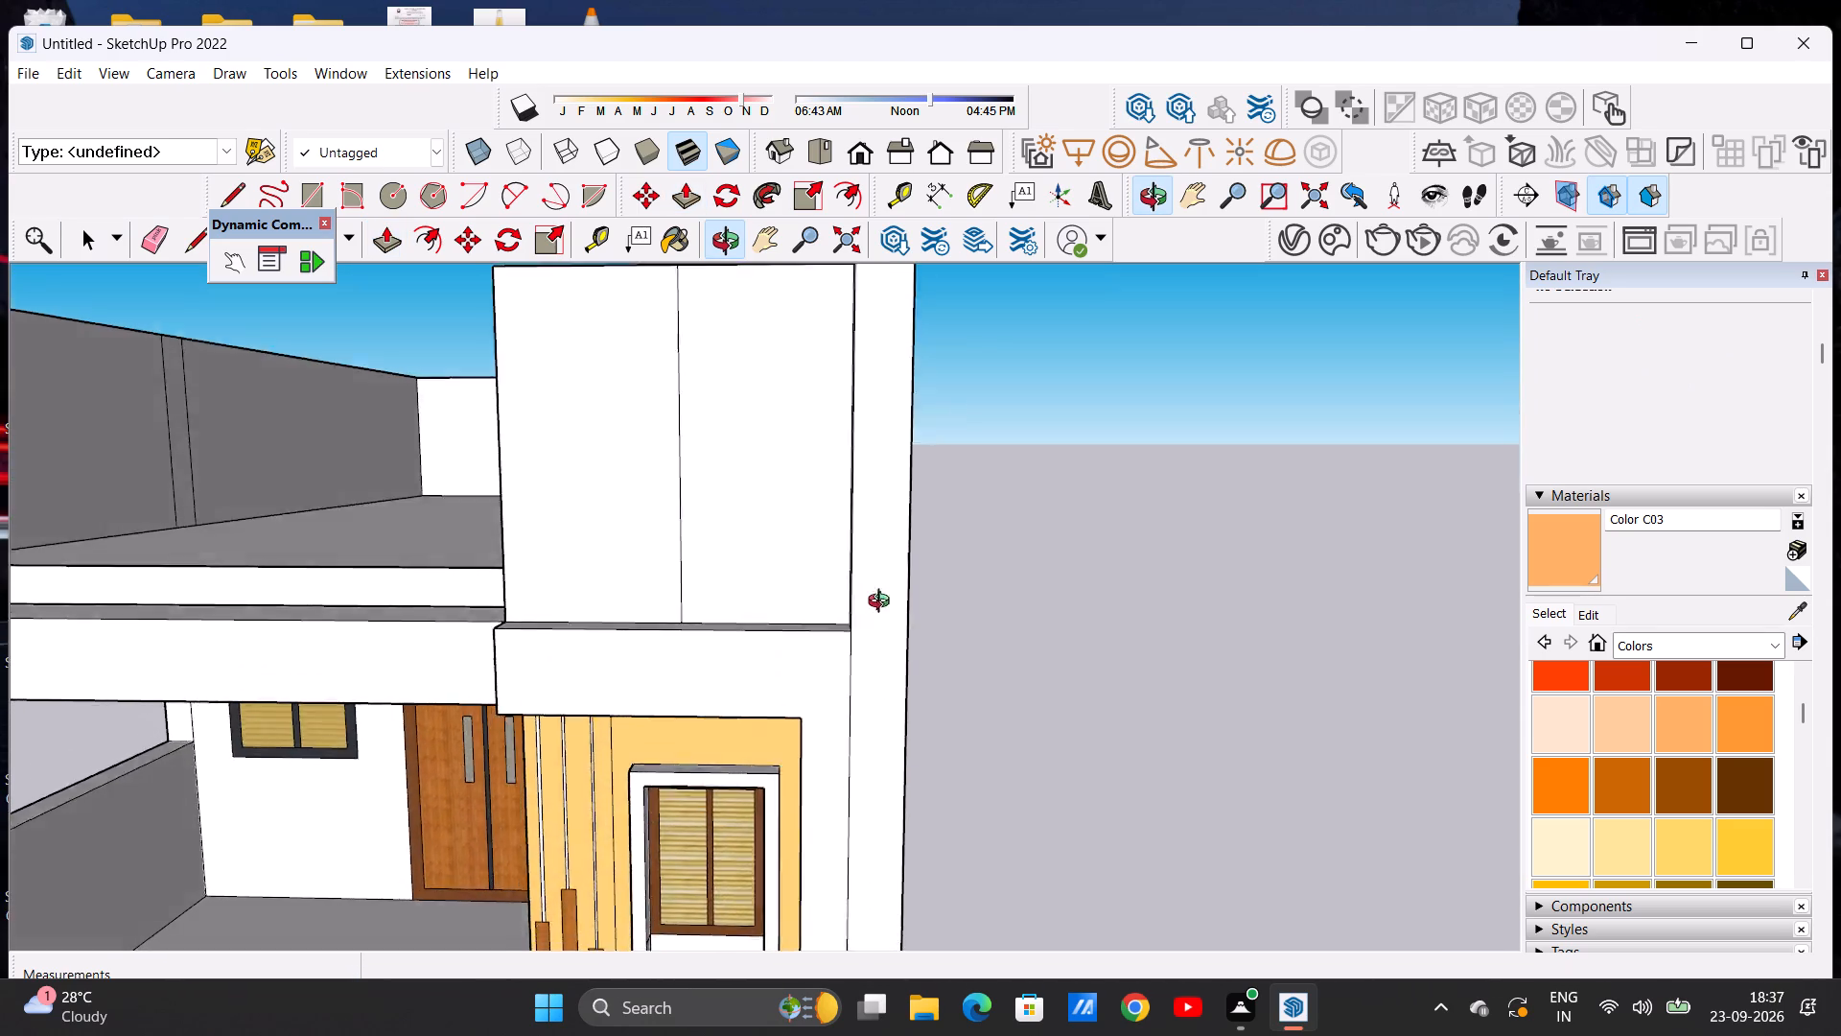
Push/Pull the top face of the front corner column up about 11 3/4" above the raised walls.
{"action": "middle_click_drag", "start_coordinate": [883, 603], "coordinate": [874, 571]}
{"action": "scroll", "coordinate": [832, 626], "scroll_direction": "down", "scroll_amount": 7}
{"action": "middle_click_drag", "start_coordinate": [831, 513], "coordinate": [971, 627]}
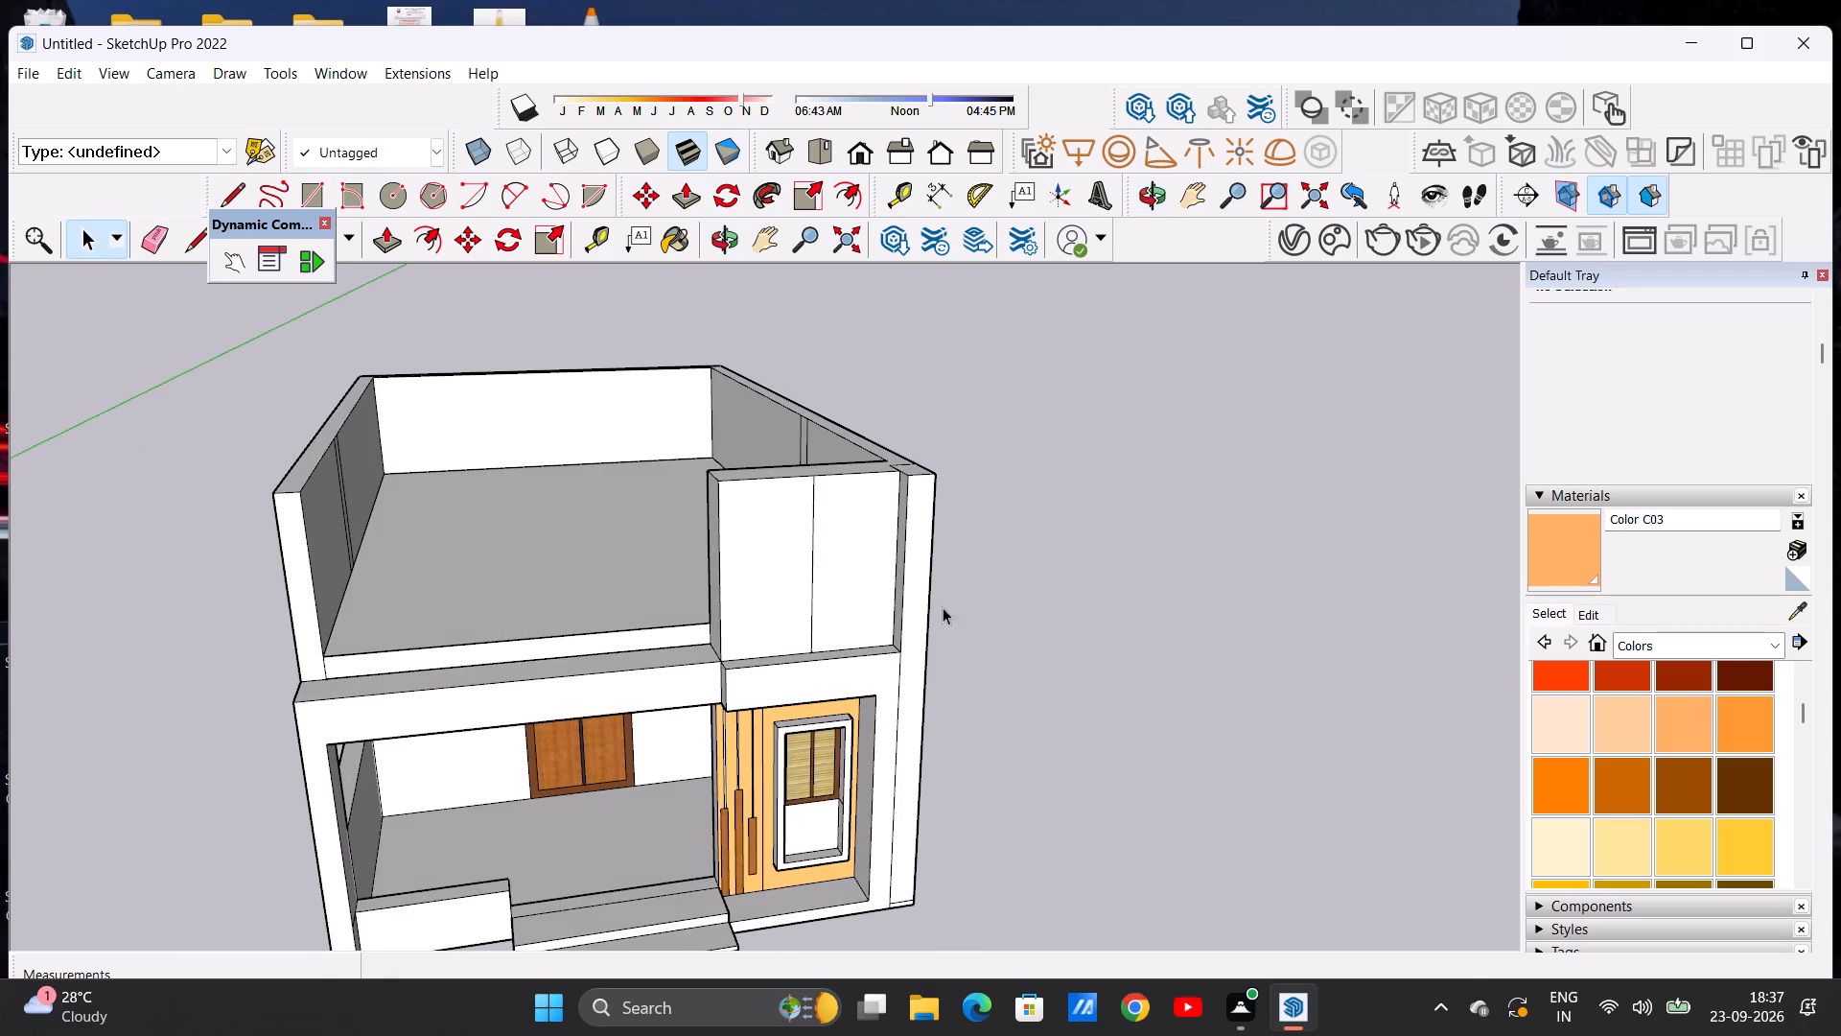
{"action": "middle_click_drag", "start_coordinate": [897, 553], "coordinate": [858, 642]}
{"action": "scroll", "coordinate": [878, 541], "scroll_direction": "up", "scroll_amount": 6}
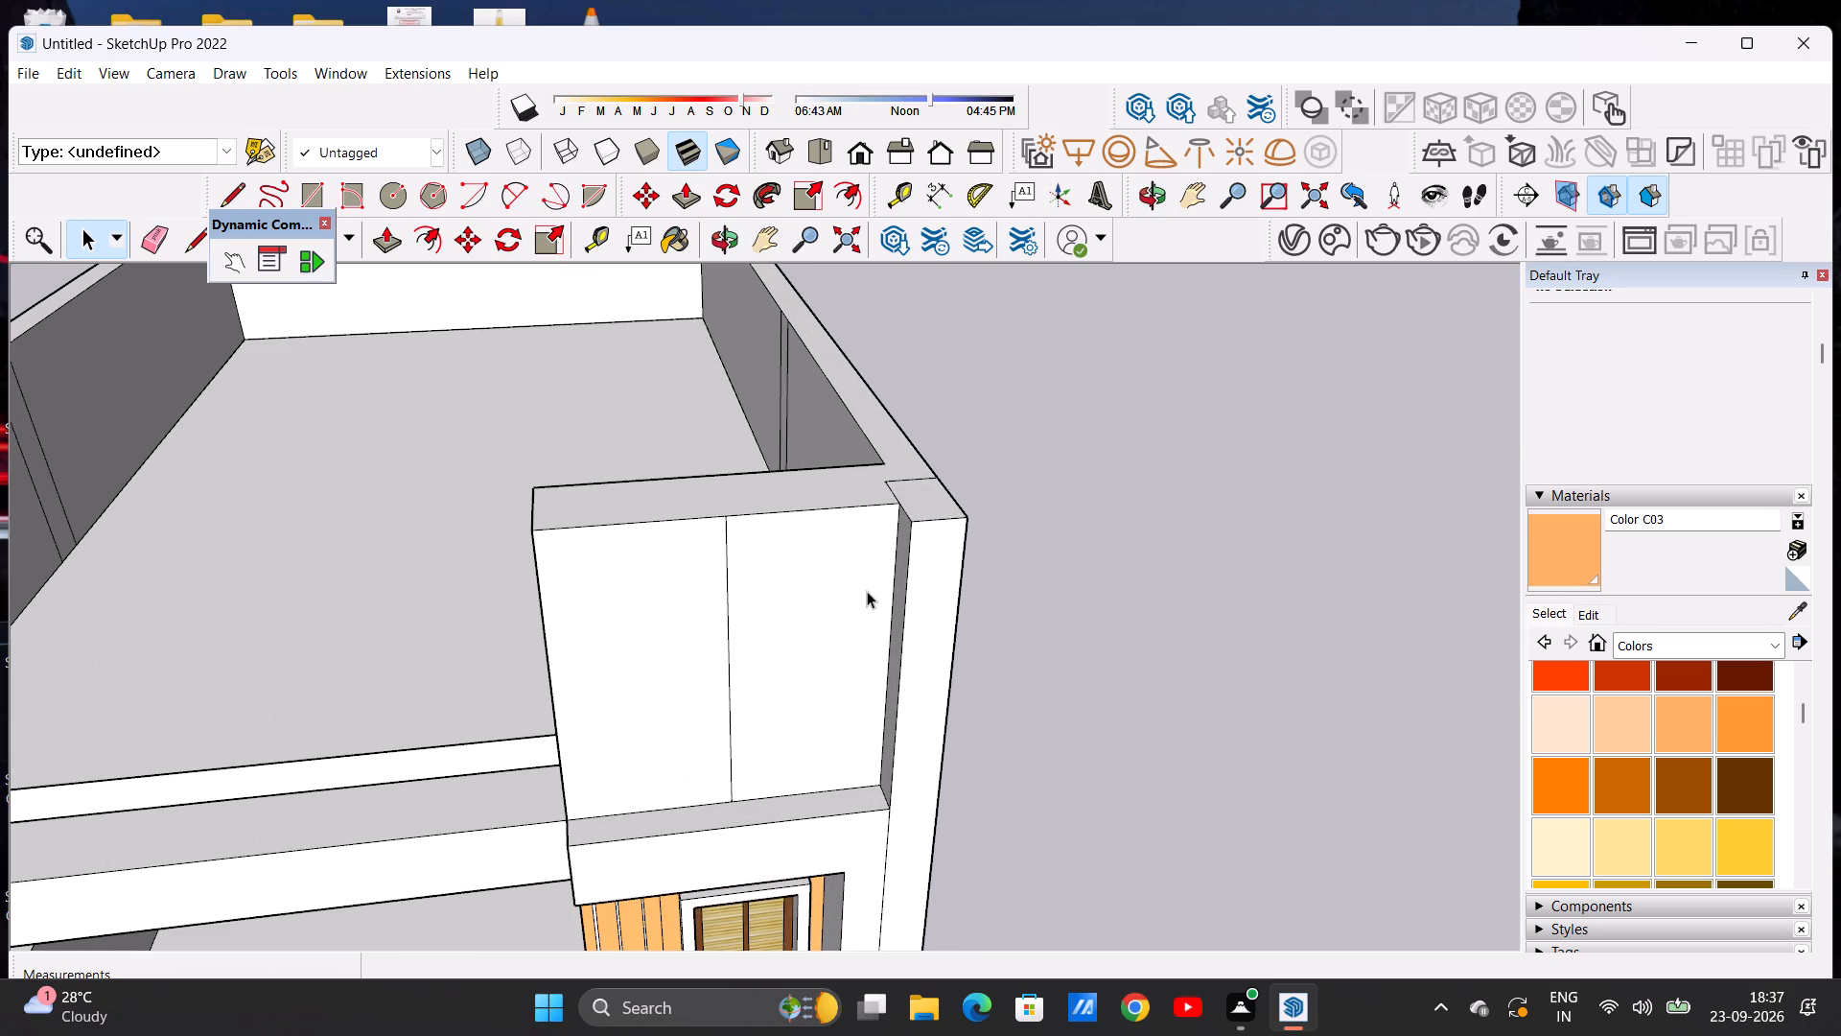
{"action": "scroll", "coordinate": [867, 591], "scroll_direction": "up", "scroll_amount": 1}
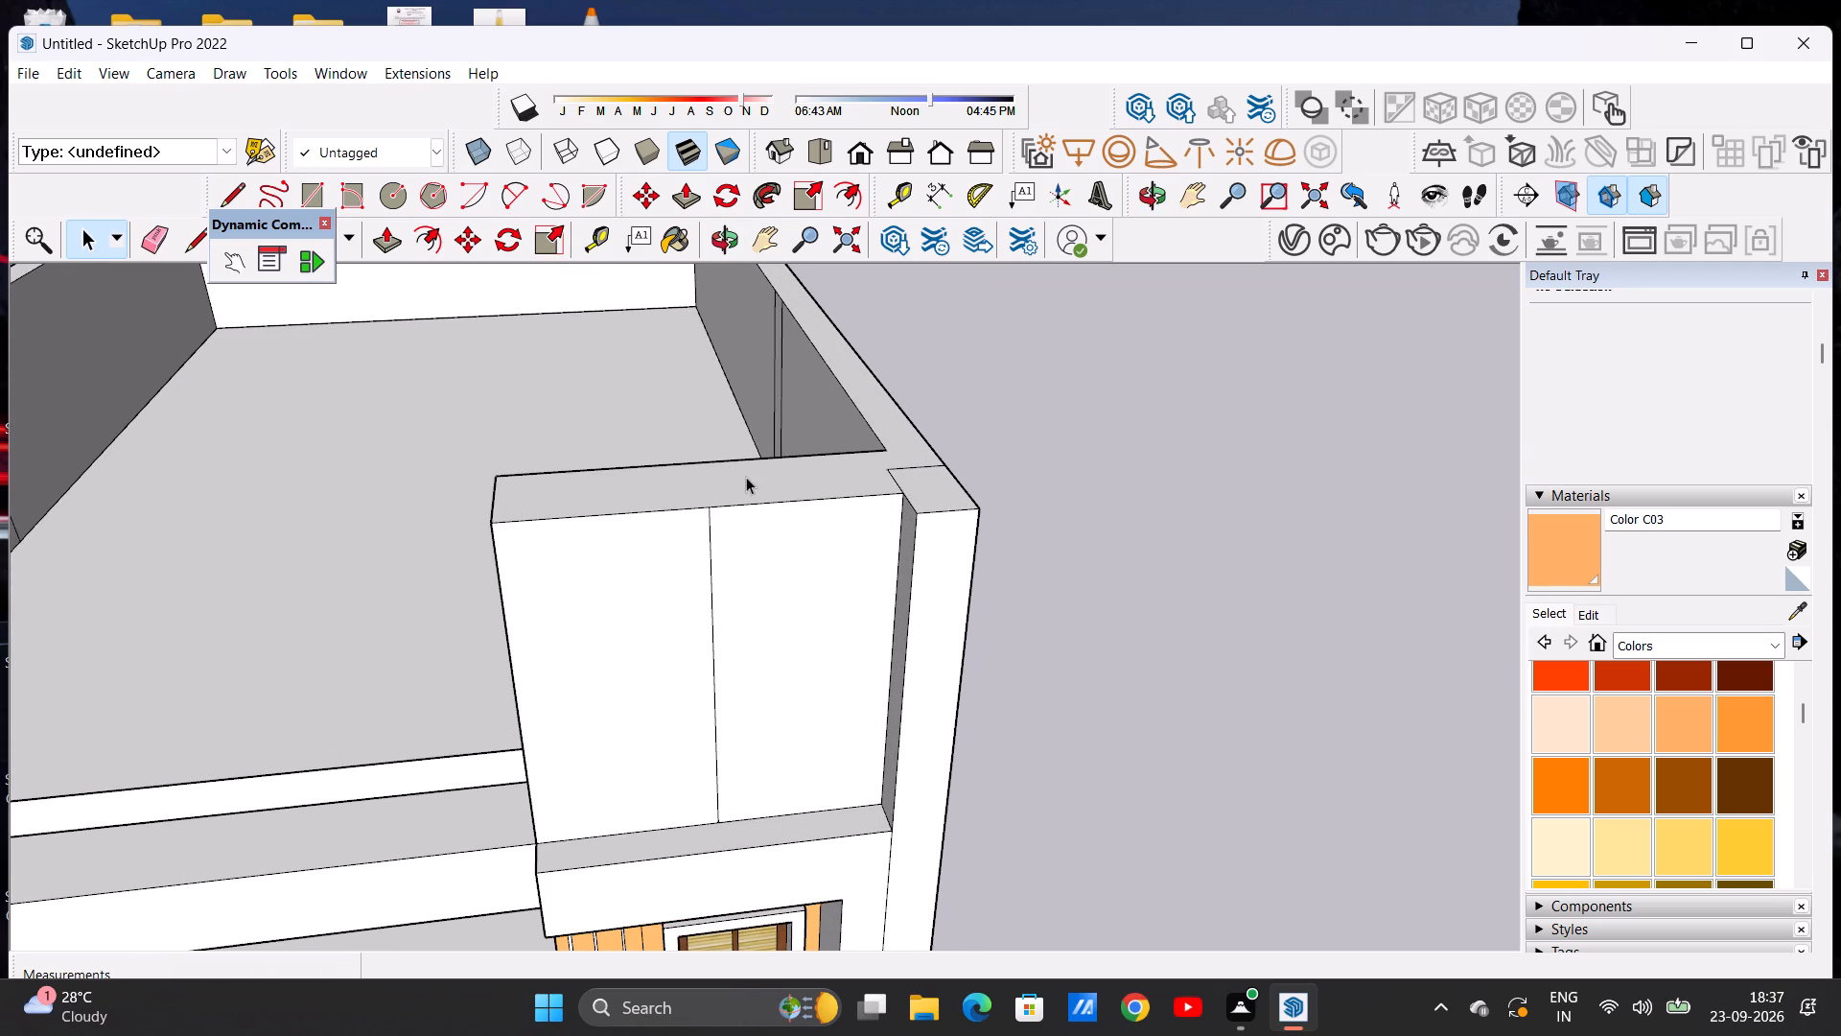
{"action": "scroll", "coordinate": [746, 477], "scroll_direction": "down", "scroll_amount": 1}
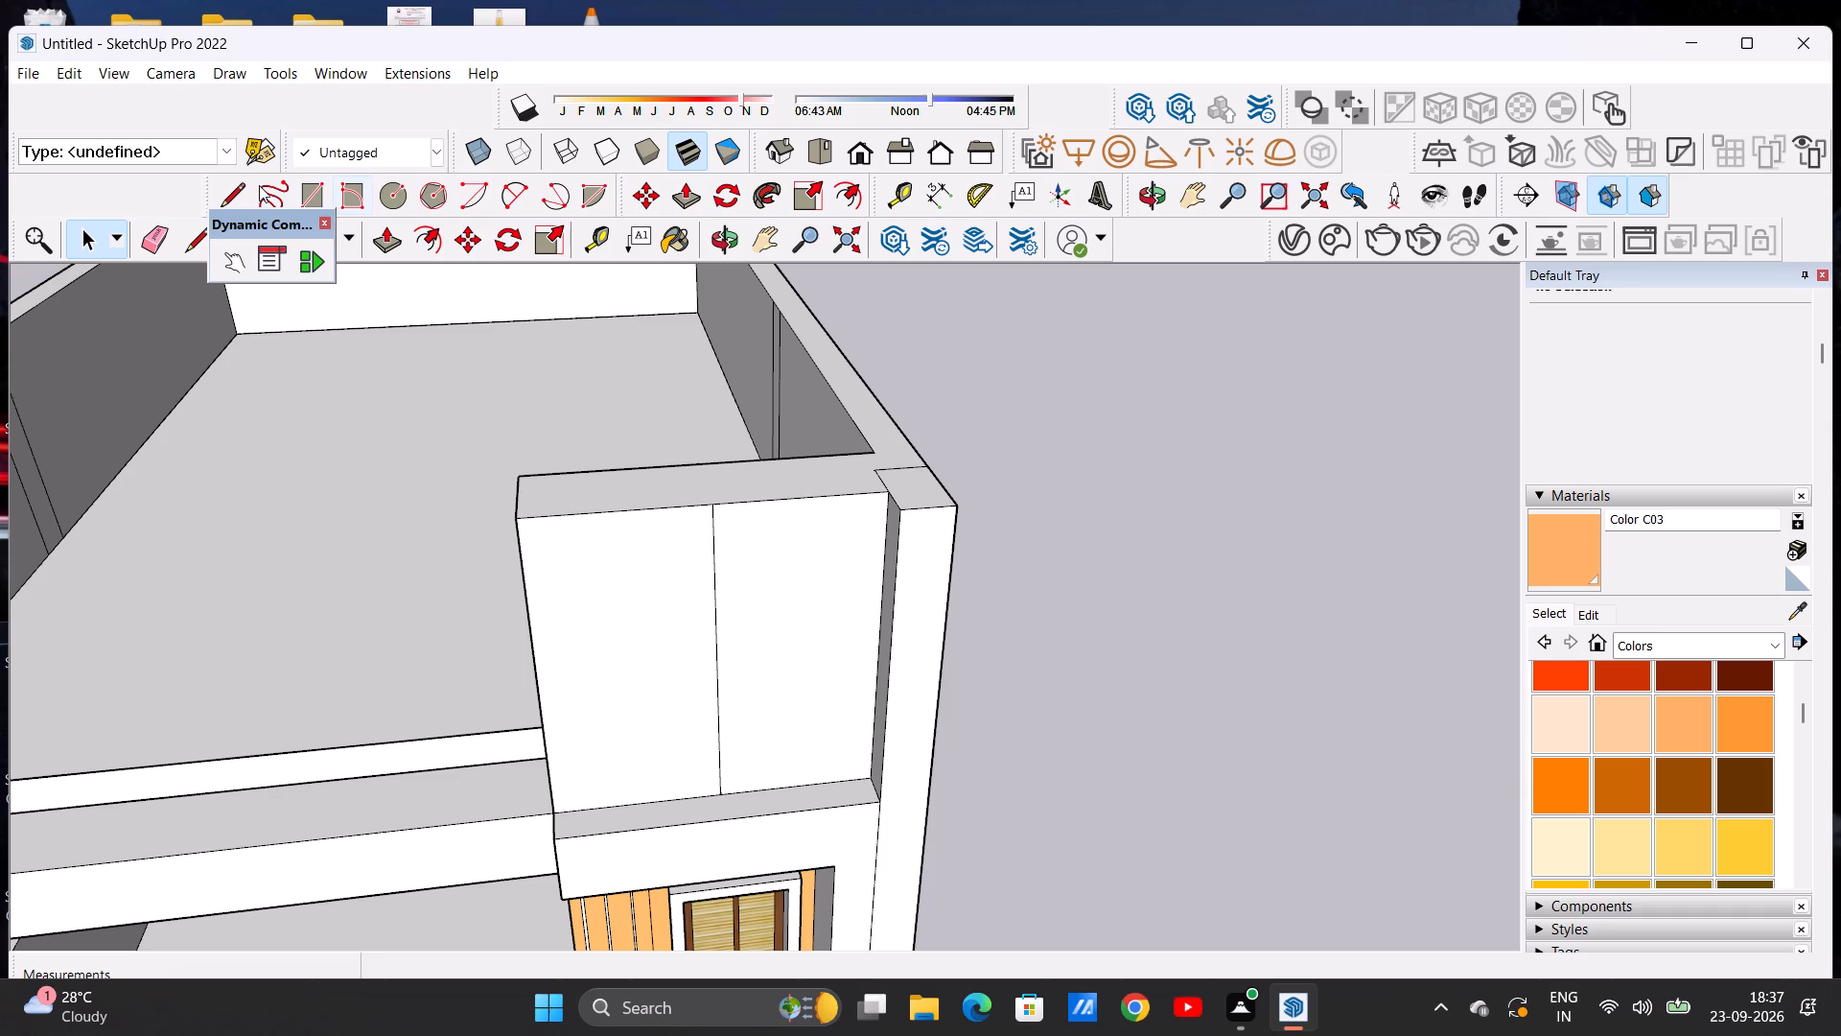
{"action": "left_click", "coordinate": [374, 245]}
{"action": "left_click", "coordinate": [931, 483]}
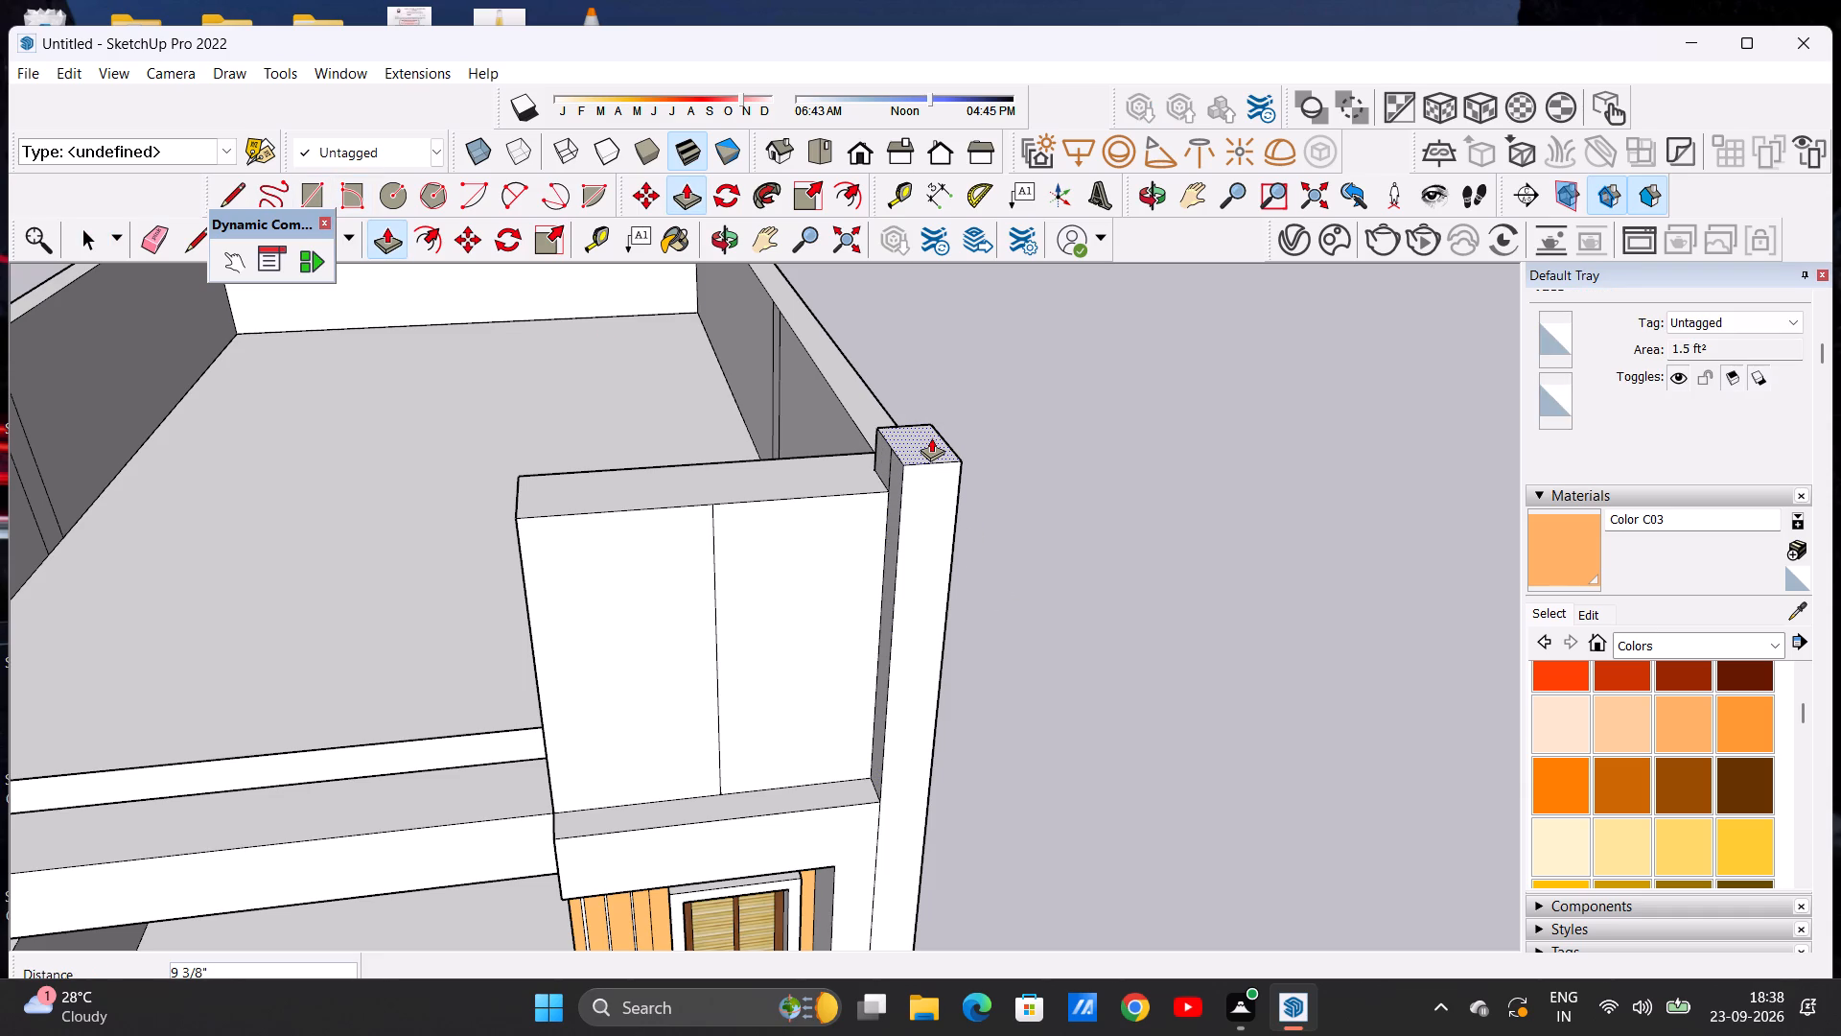
{"action": "left_click", "coordinate": [931, 427]}
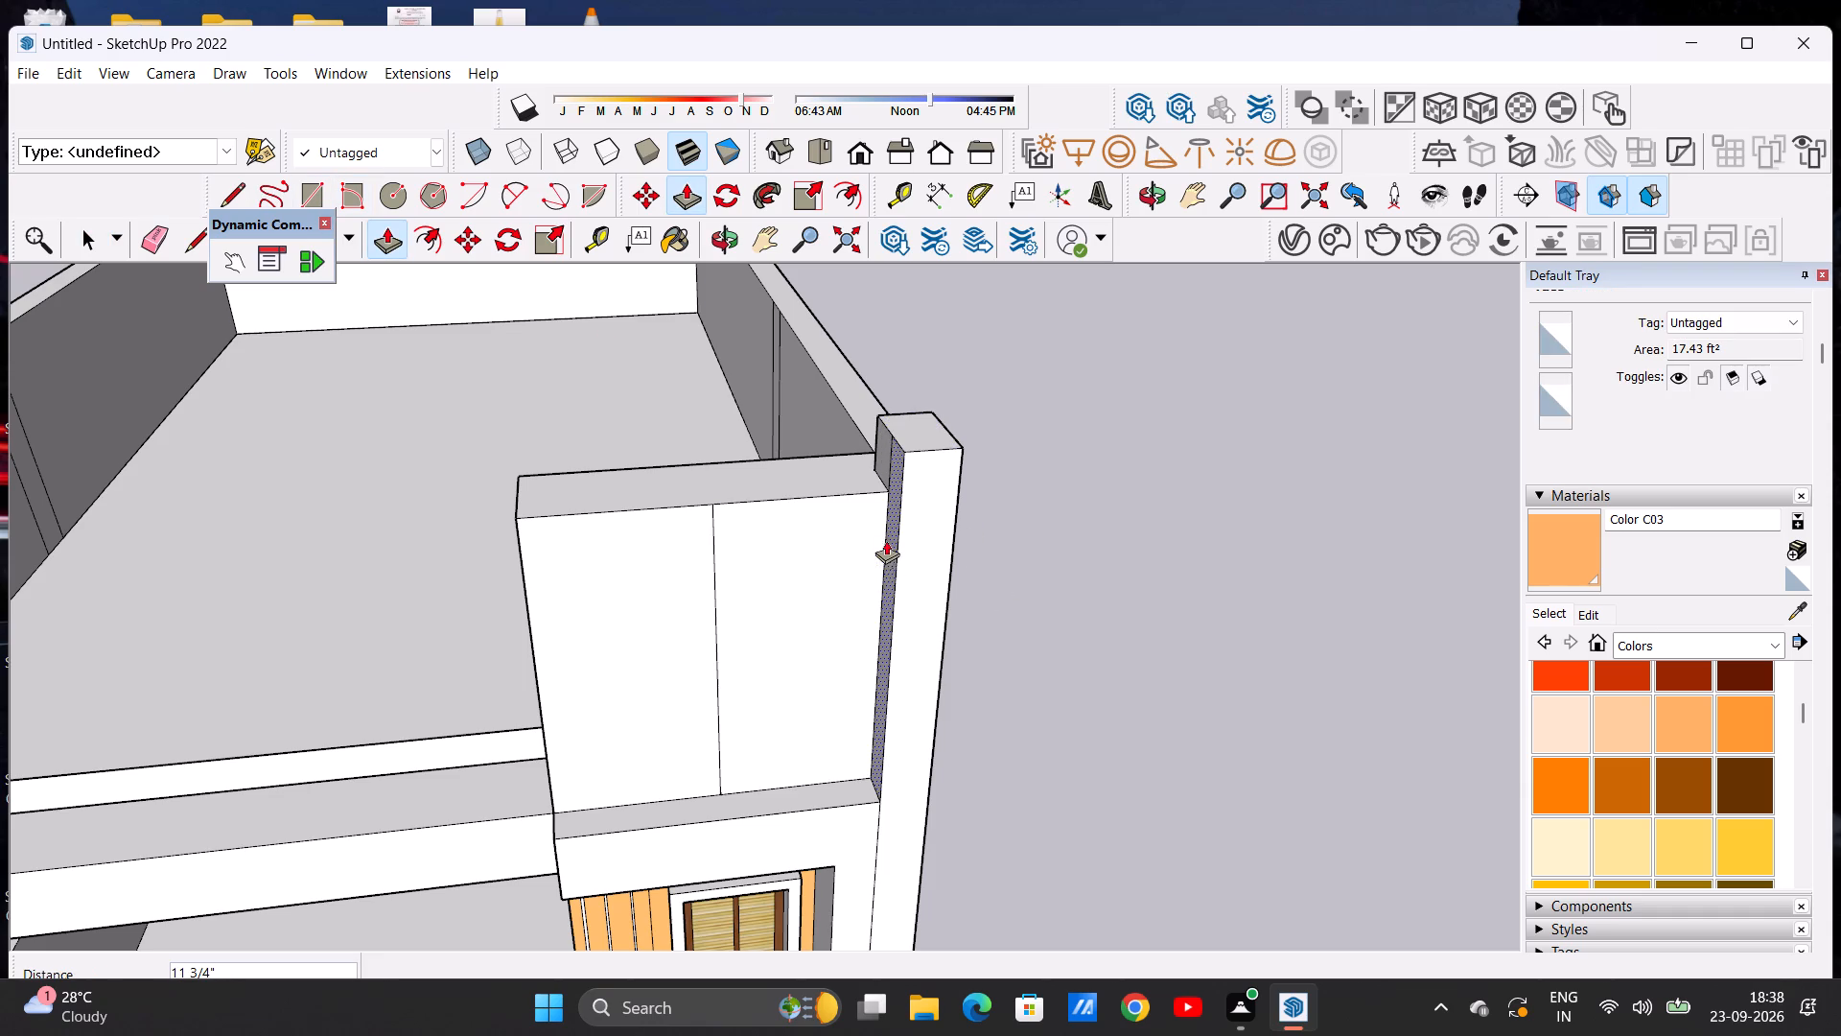
{"action": "key", "text": "space"}
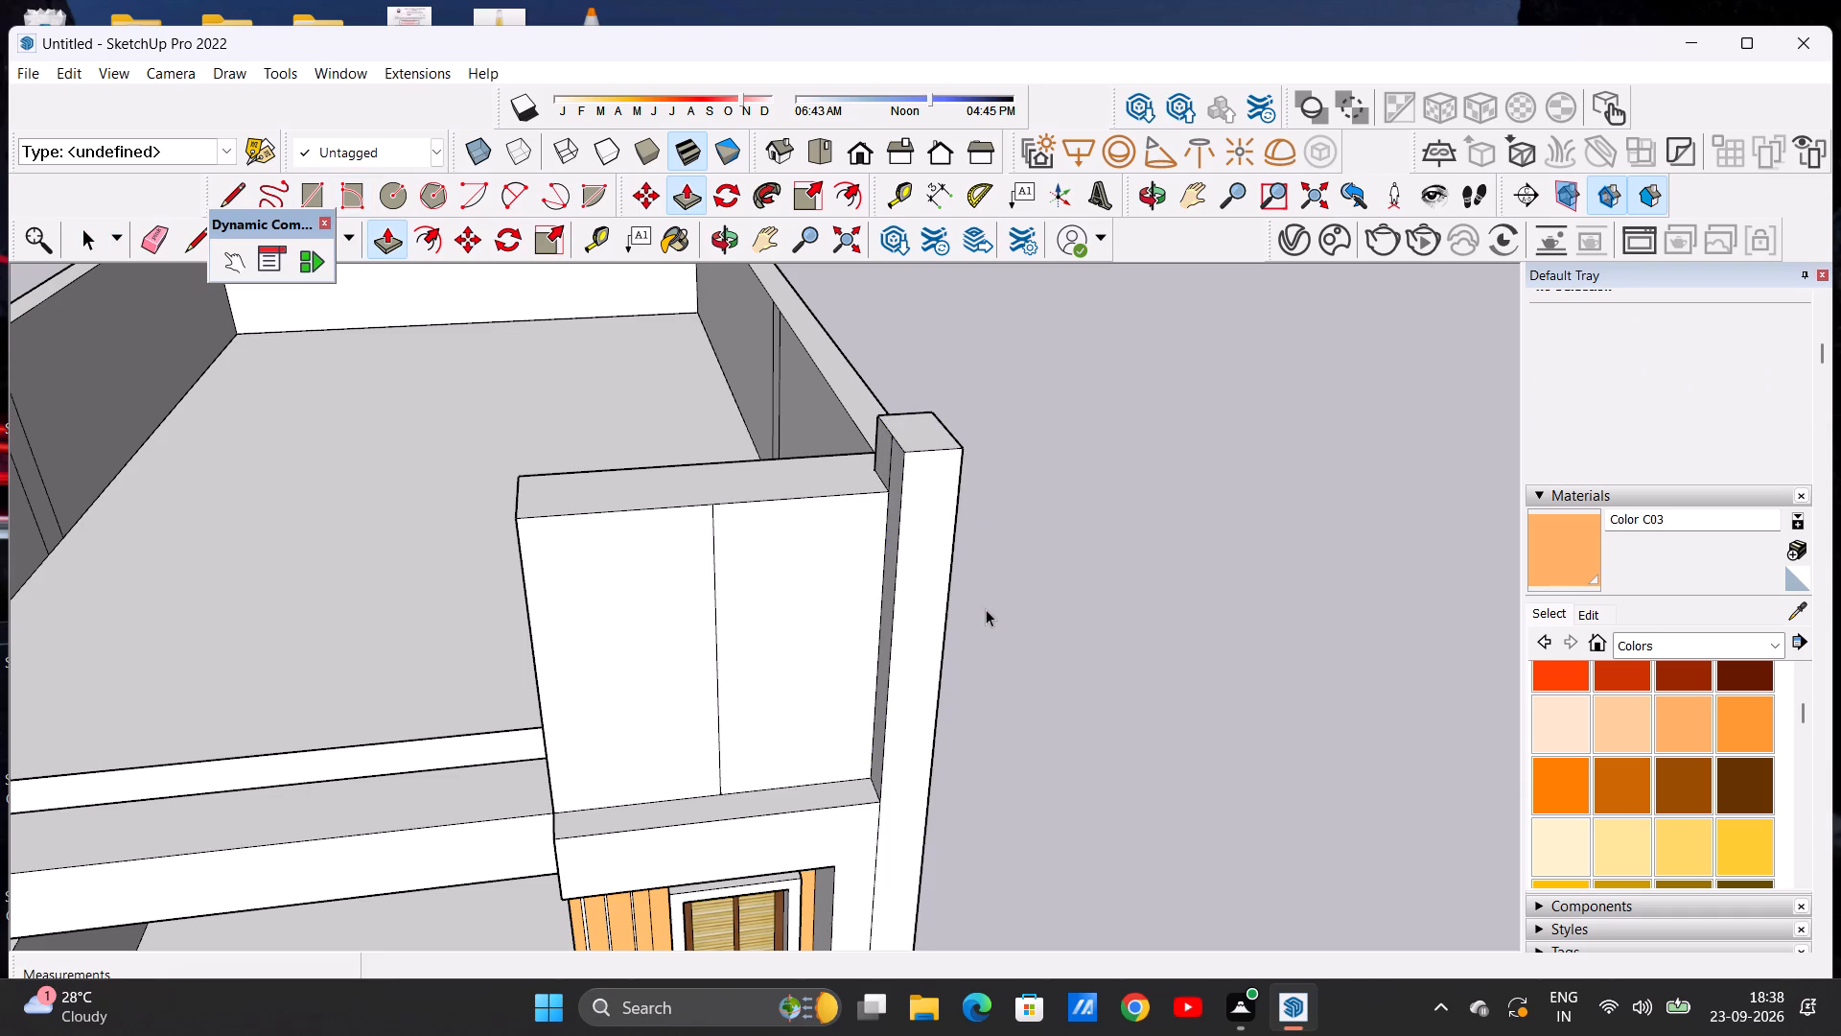
Push/Pull the column's inner side face above the wall top about 7' 3" along the front, forming a beam past the raised front wall's end.
{"action": "scroll", "coordinate": [924, 416], "scroll_direction": "down", "scroll_amount": 4}
{"action": "middle_click_drag", "start_coordinate": [883, 468], "coordinate": [896, 474]}
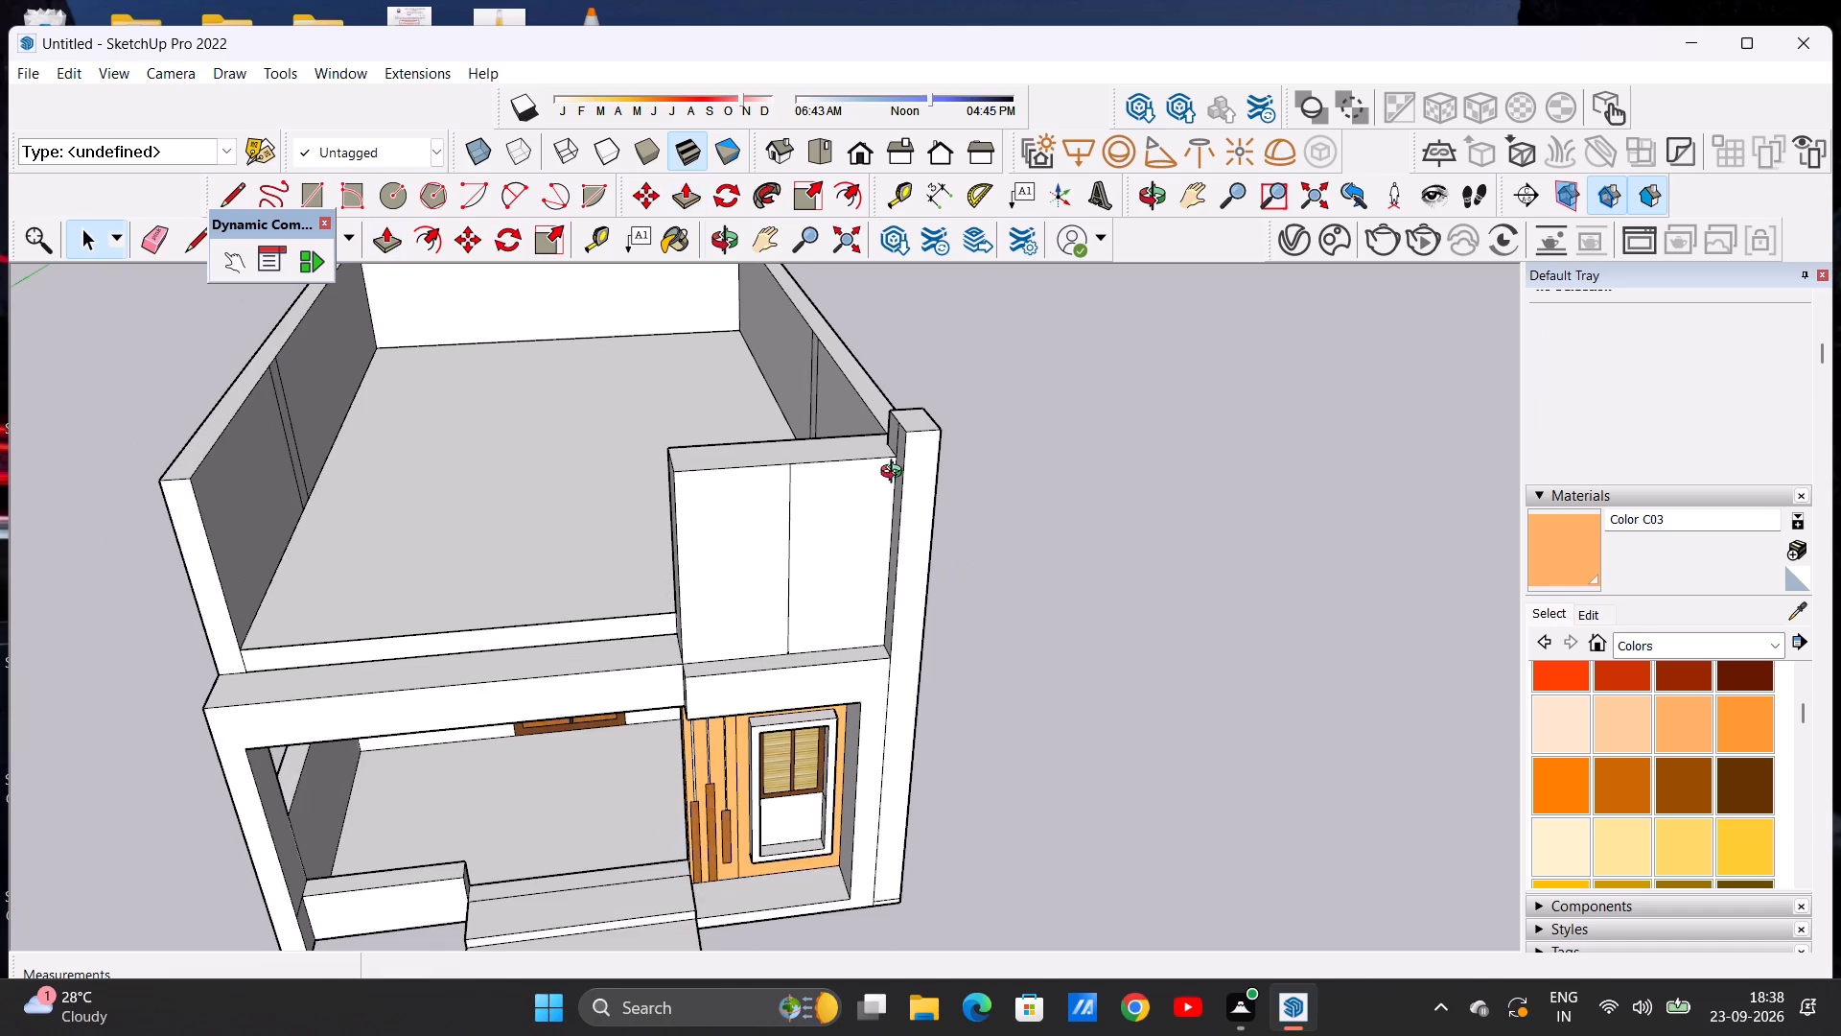
{"action": "middle_click_drag", "start_coordinate": [896, 474], "coordinate": [985, 522]}
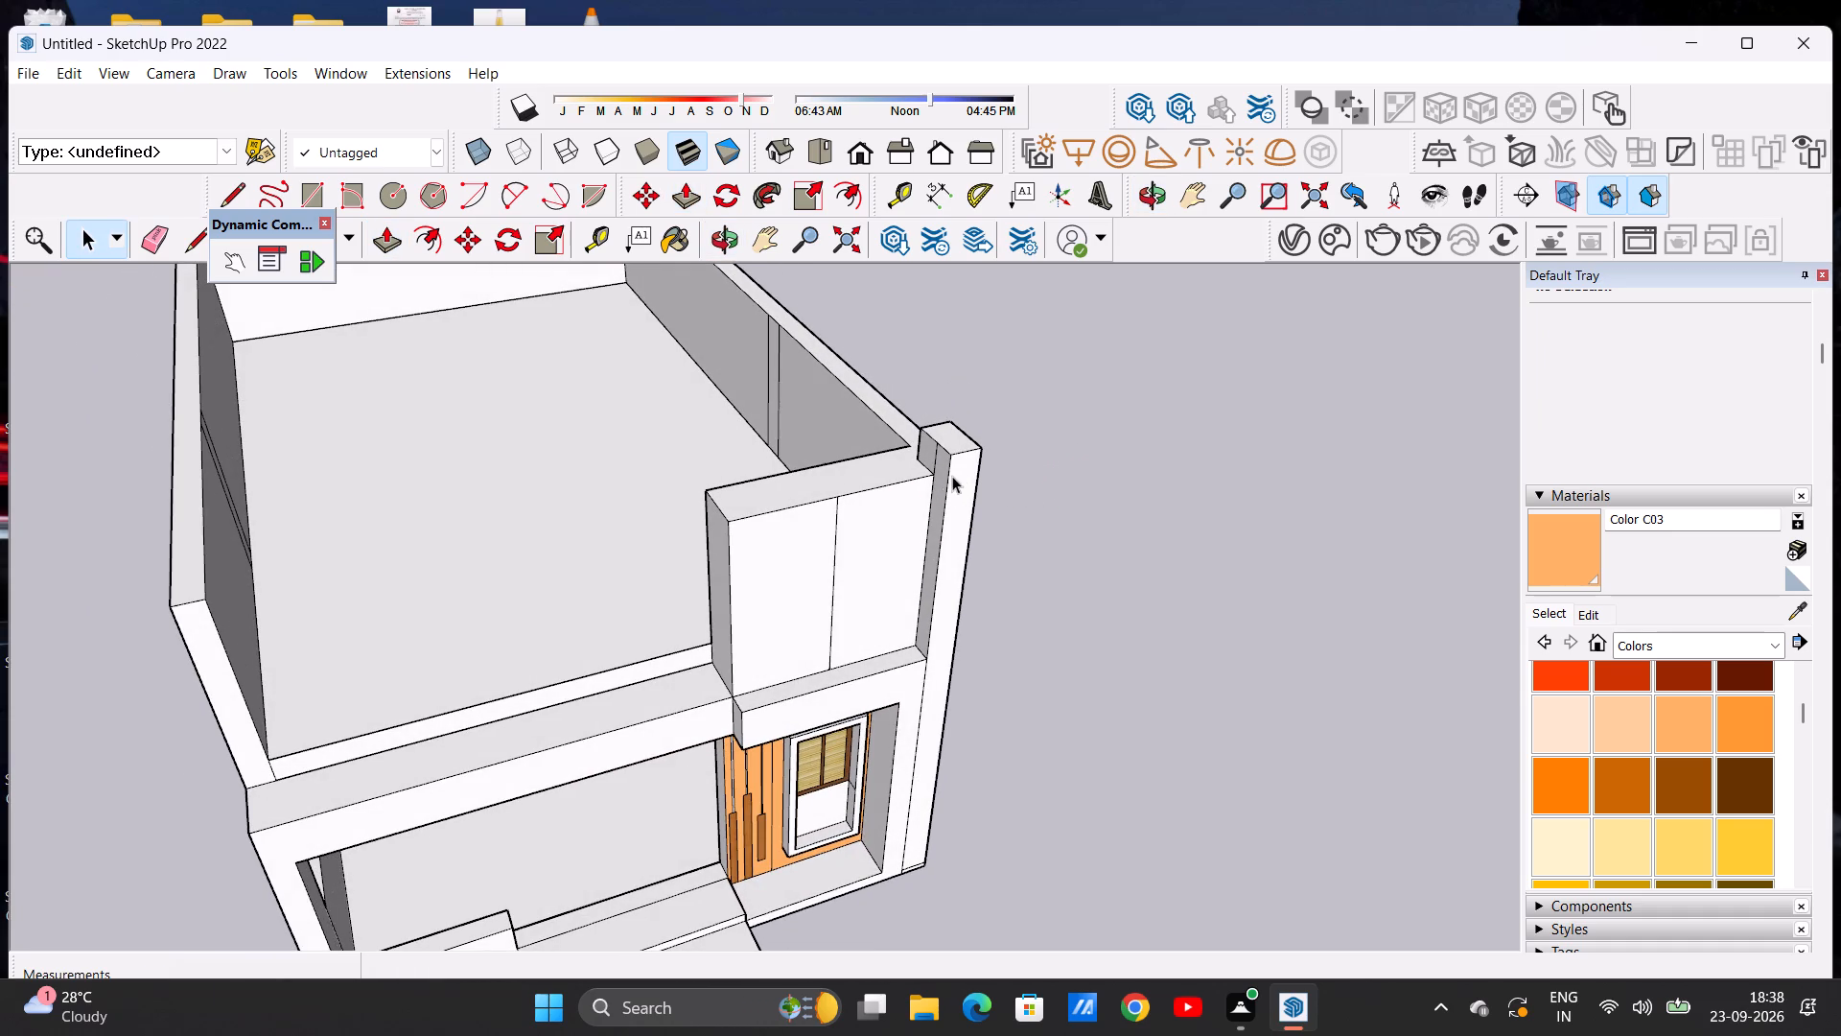
{"action": "middle_click_drag", "start_coordinate": [943, 488], "coordinate": [899, 527]}
{"action": "scroll", "coordinate": [928, 486], "scroll_direction": "up", "scroll_amount": 4}
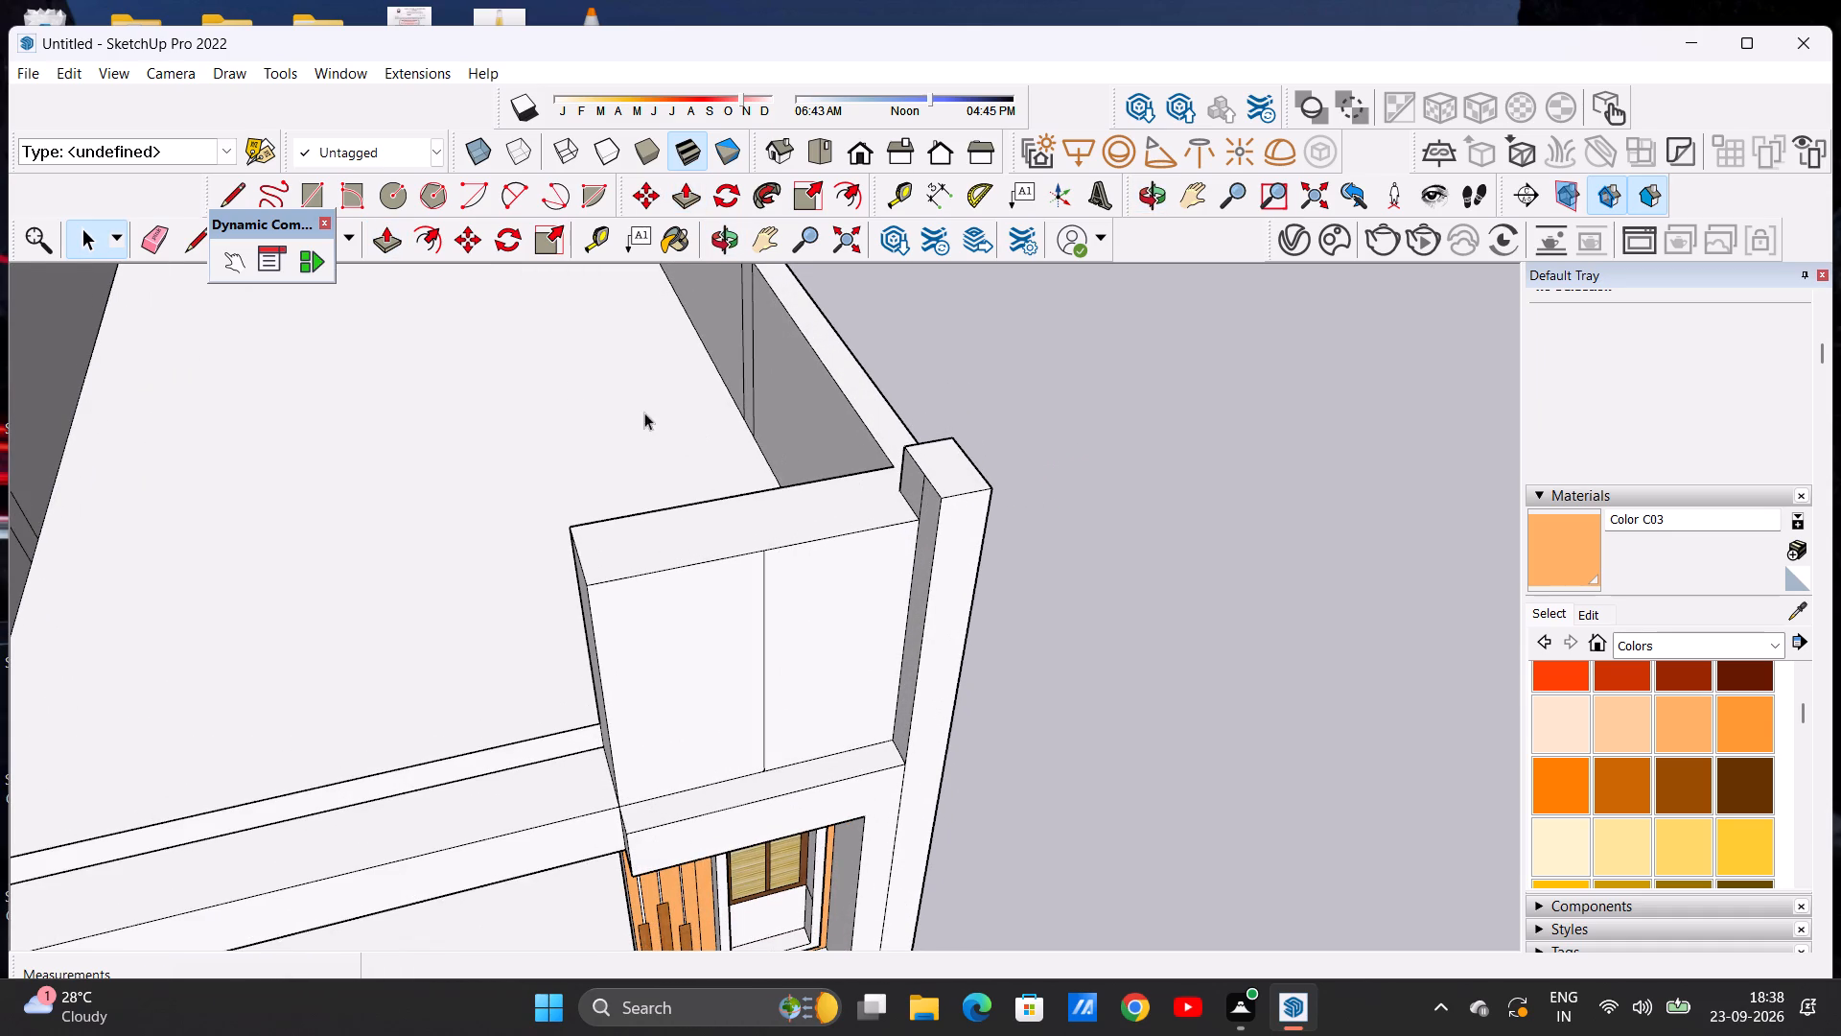
{"action": "left_click", "coordinate": [376, 242]}
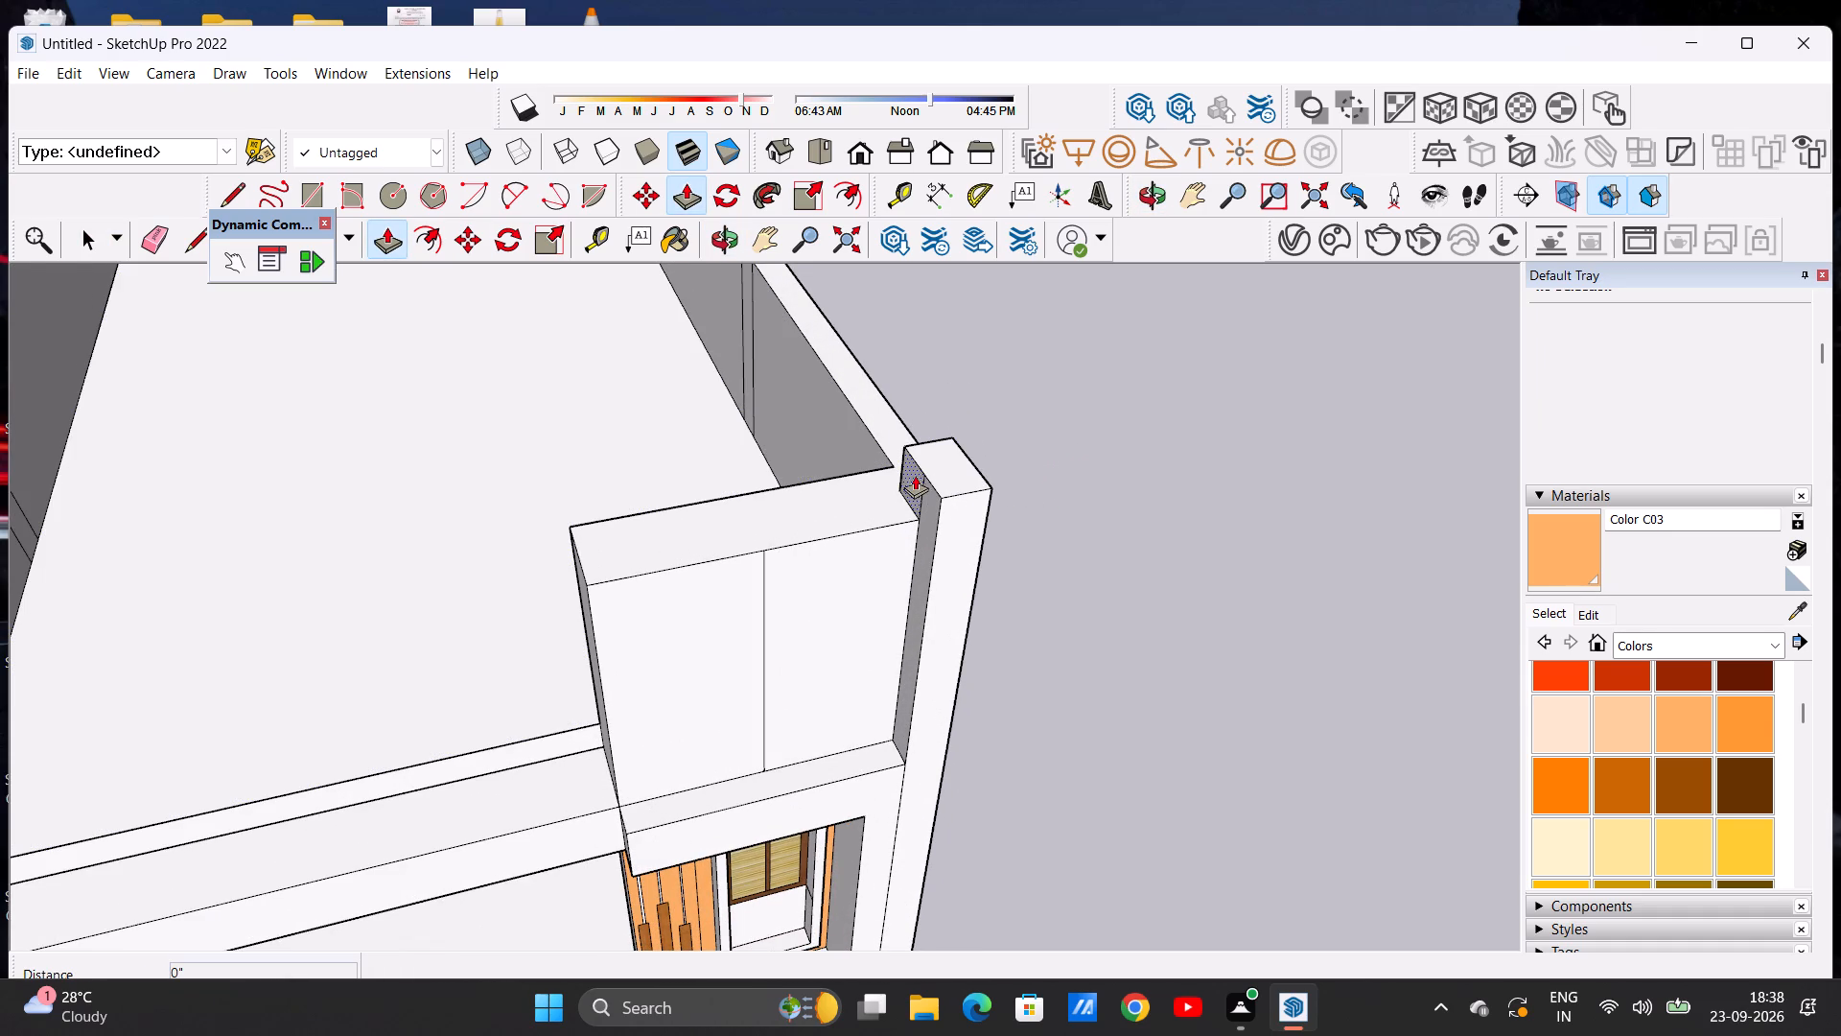
{"action": "left_click", "coordinate": [907, 467]}
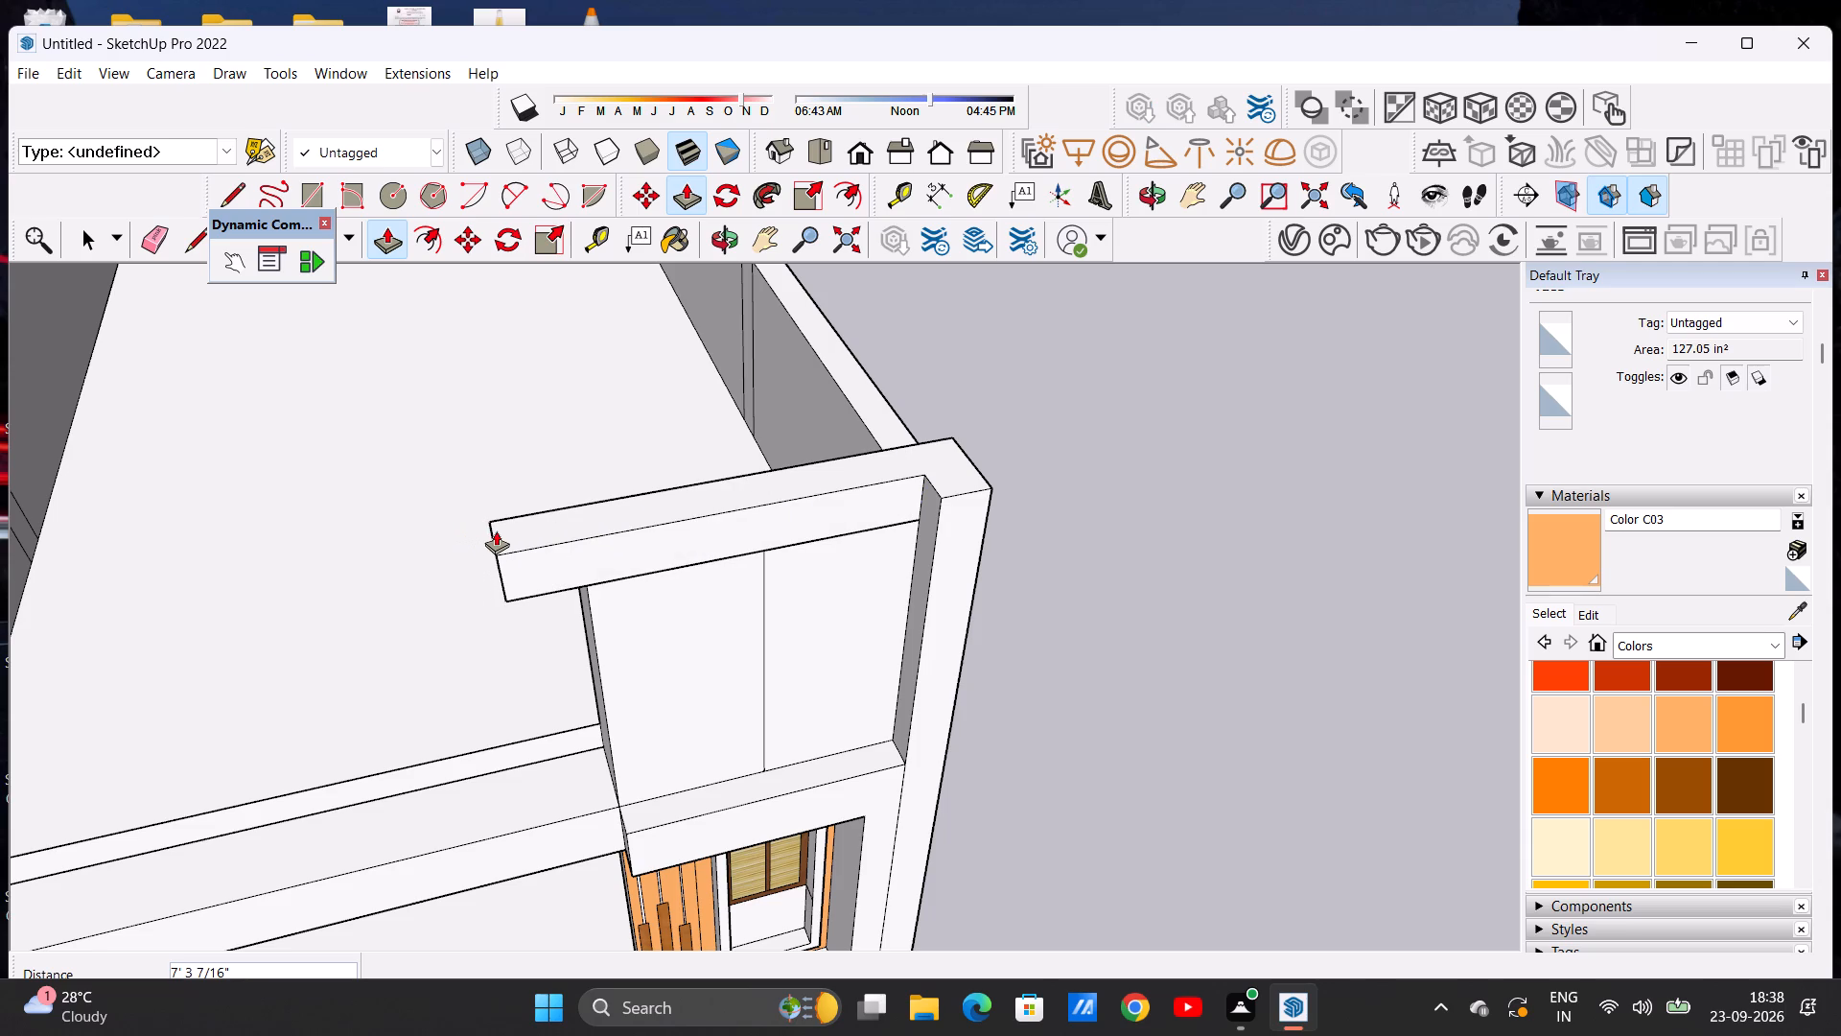
{"action": "left_click", "coordinate": [496, 530]}
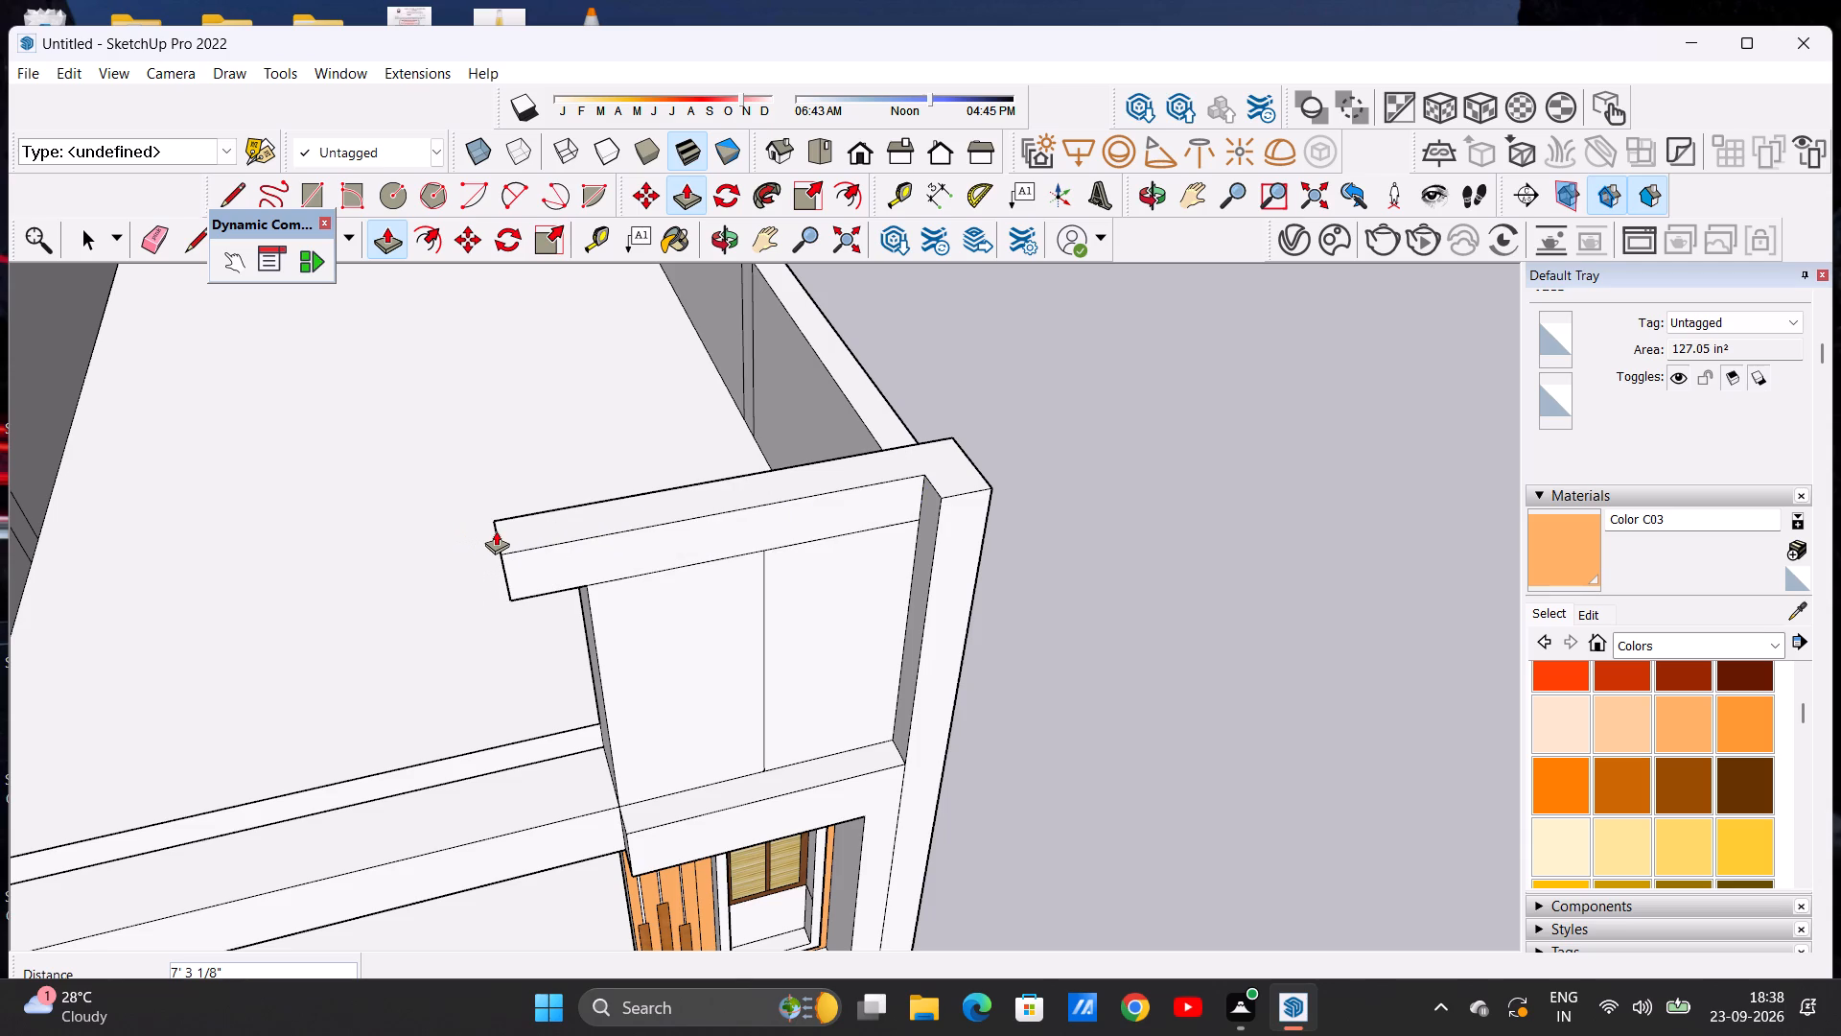
{"action": "key", "text": "space"}
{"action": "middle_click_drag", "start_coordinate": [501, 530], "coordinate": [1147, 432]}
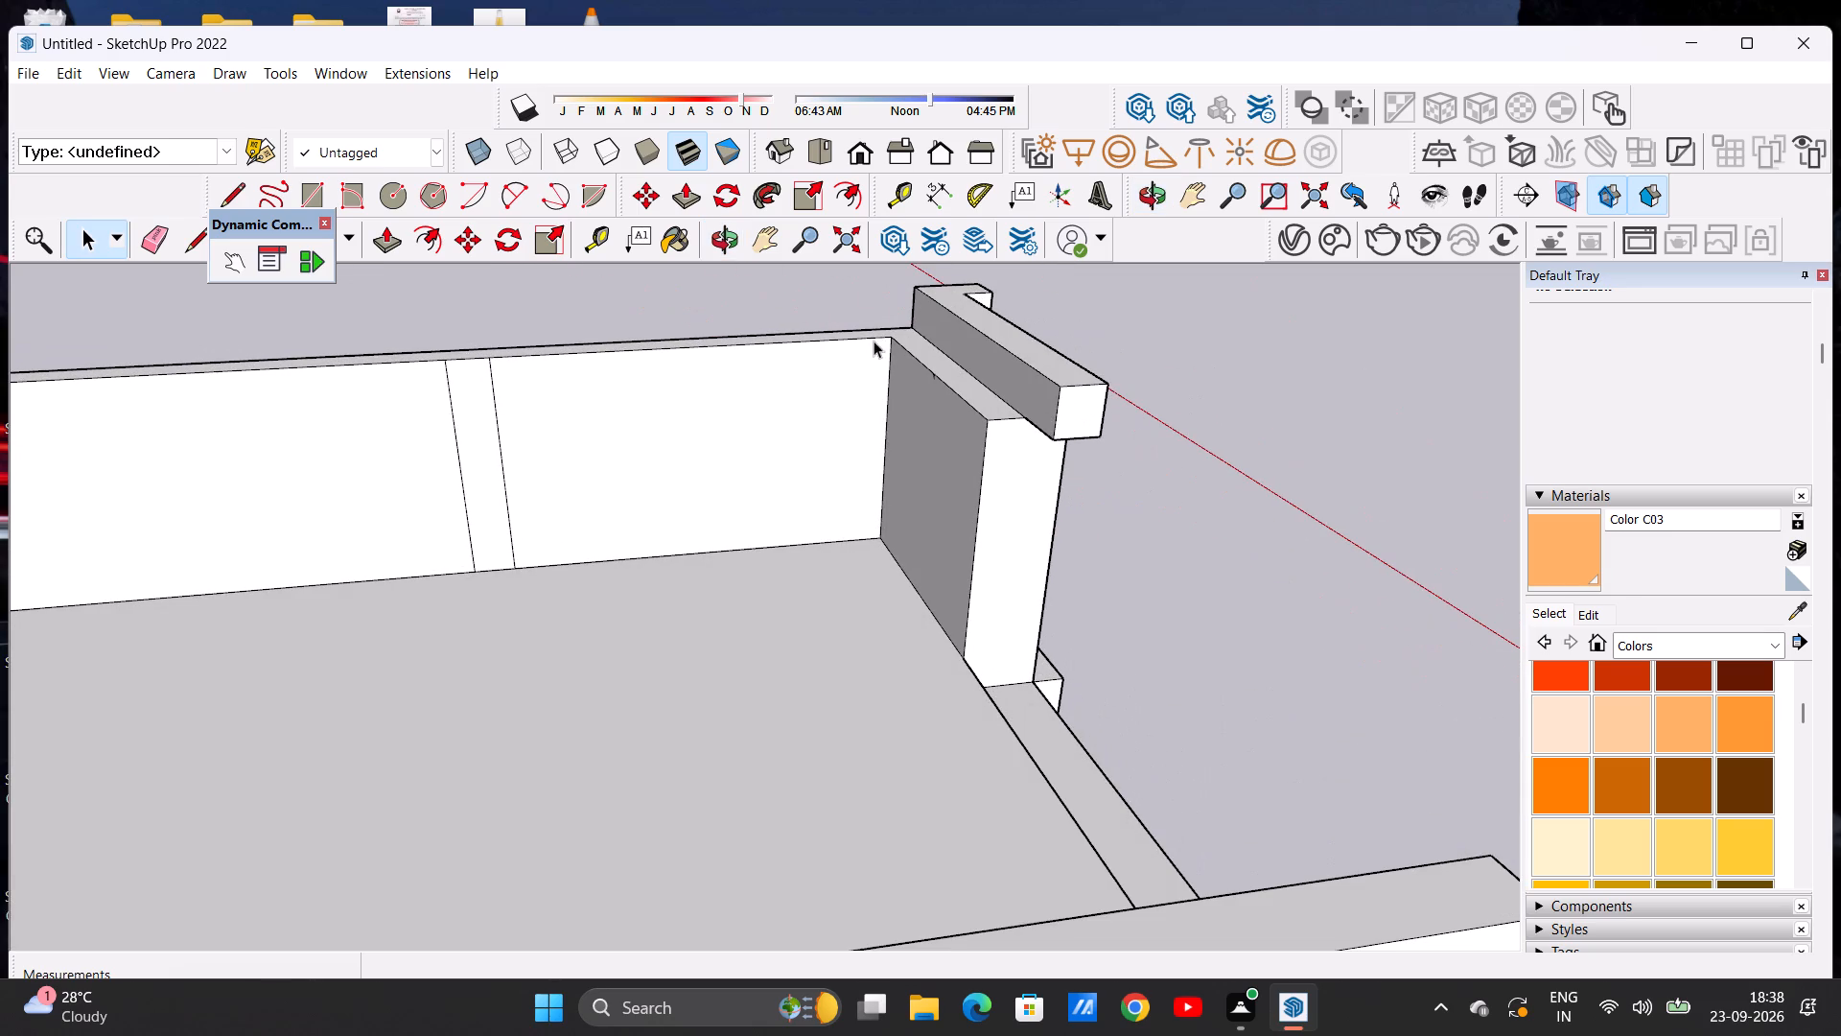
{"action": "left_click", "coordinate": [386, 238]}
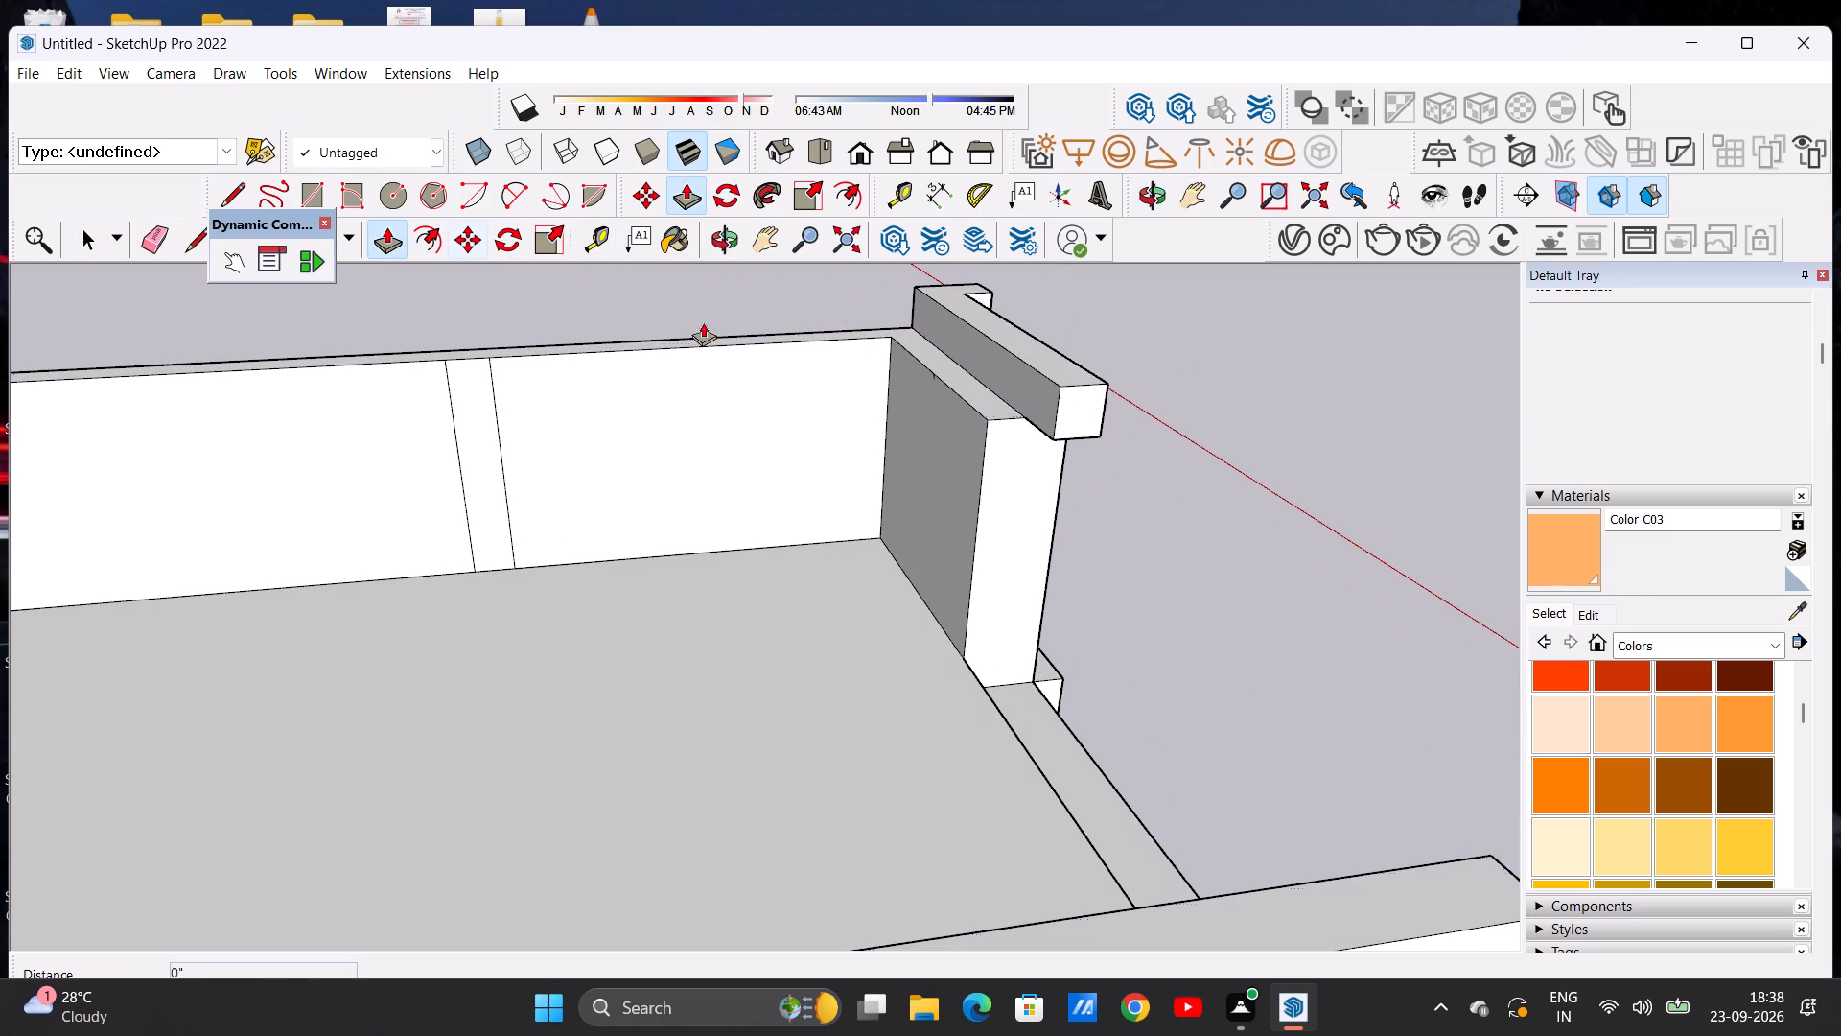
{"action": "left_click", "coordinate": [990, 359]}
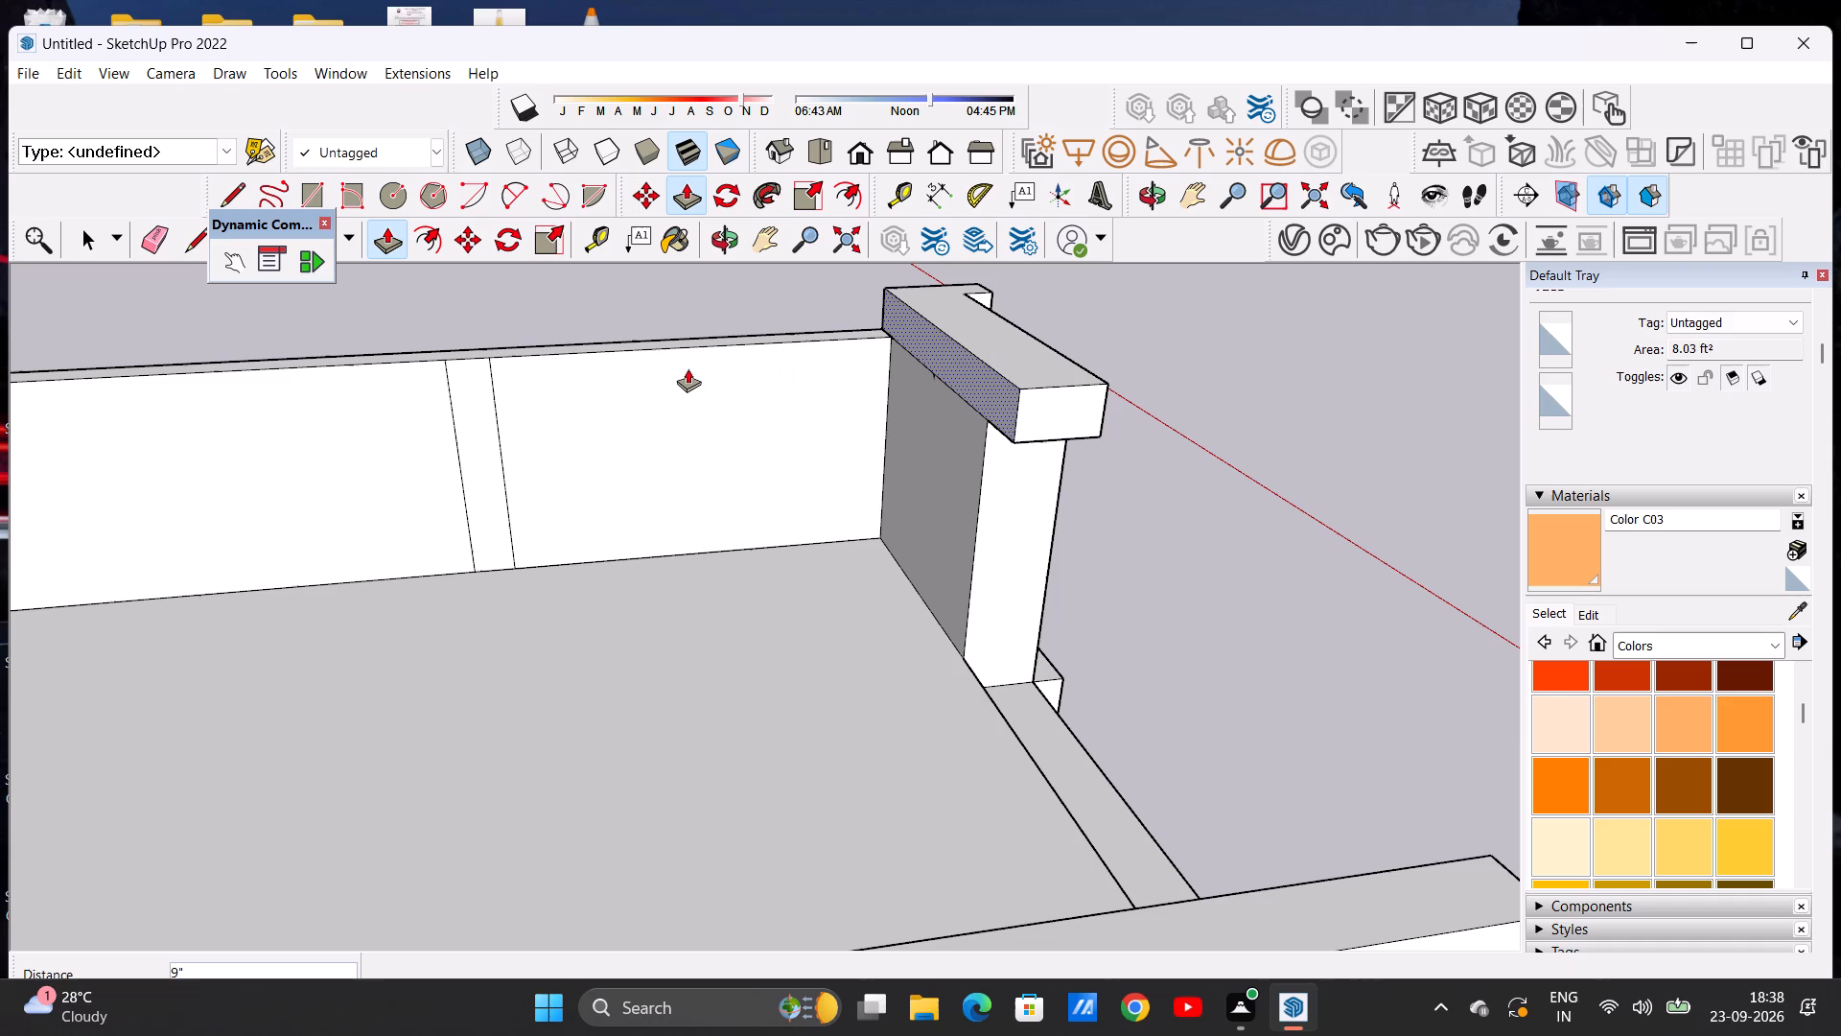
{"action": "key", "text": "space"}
Push/Pull the beam's rear face 9" inward to the inner face of the raised front wall.
{"action": "middle_click_drag", "start_coordinate": [978, 420], "coordinate": [841, 530]}
{"action": "scroll", "coordinate": [963, 464], "scroll_direction": "up", "scroll_amount": 4}
{"action": "left_click", "coordinate": [384, 233]}
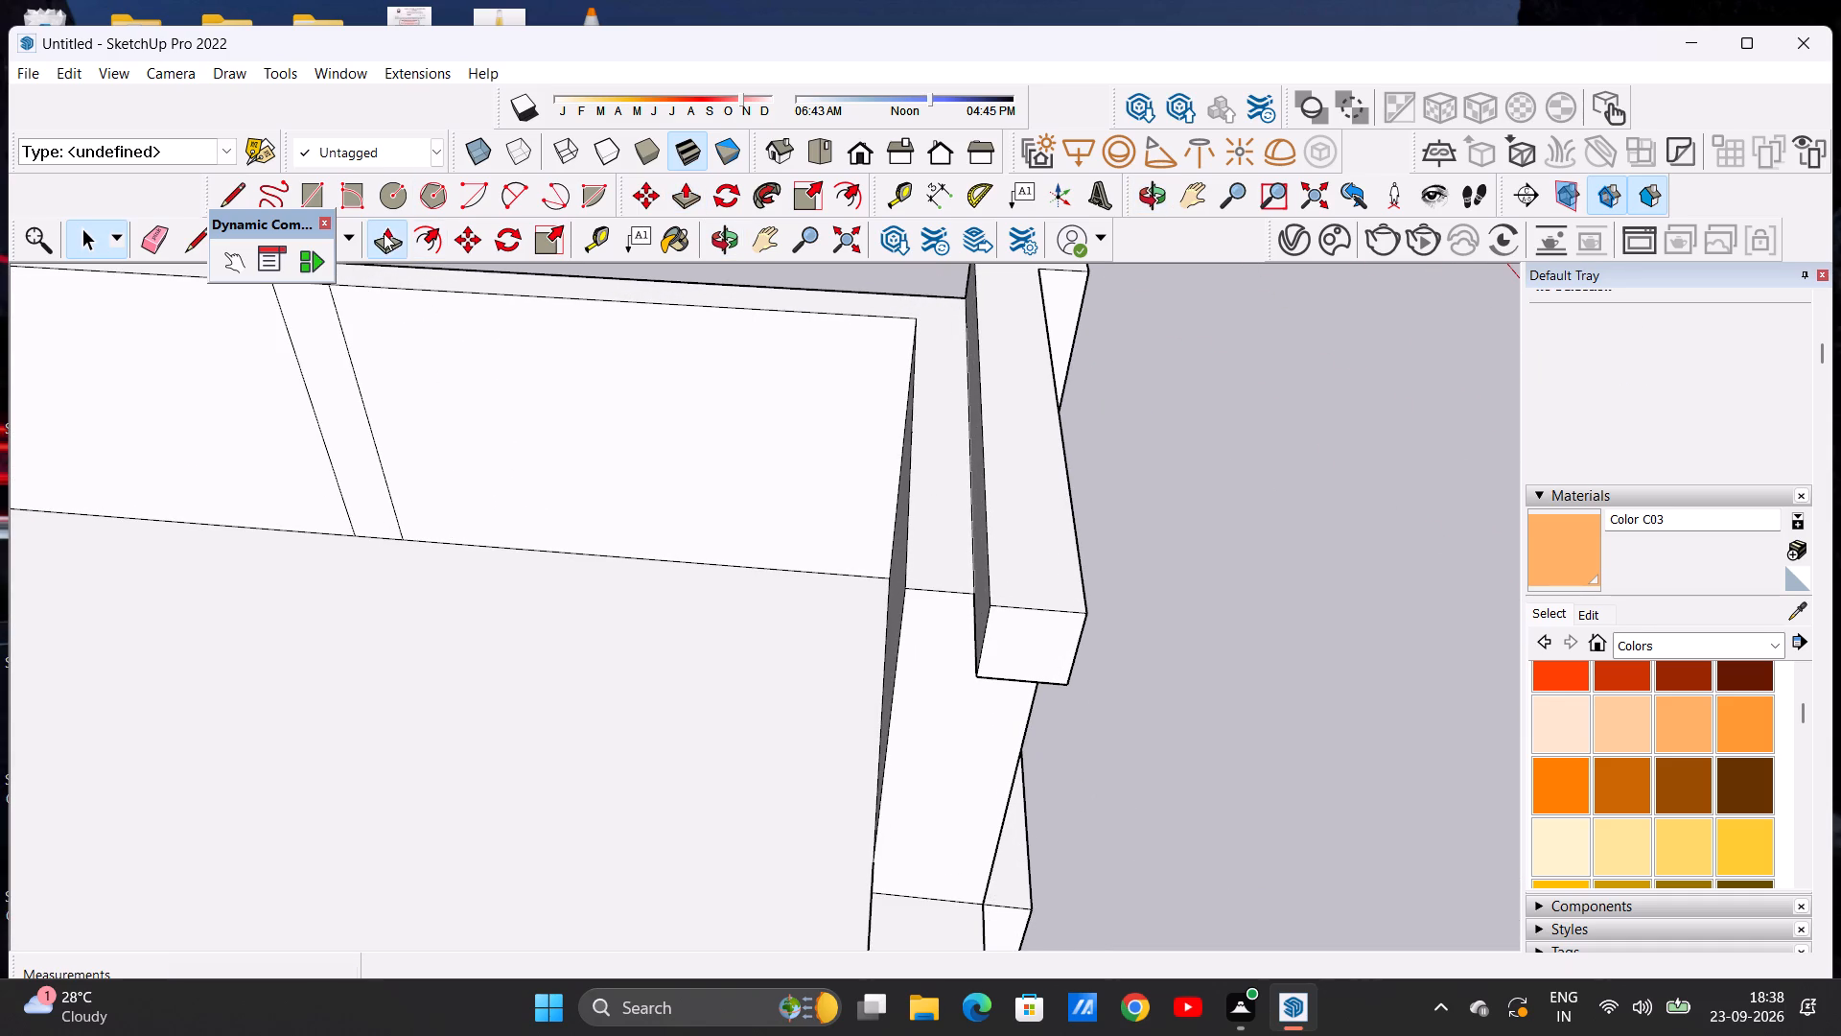
{"action": "left_click", "coordinate": [979, 490]}
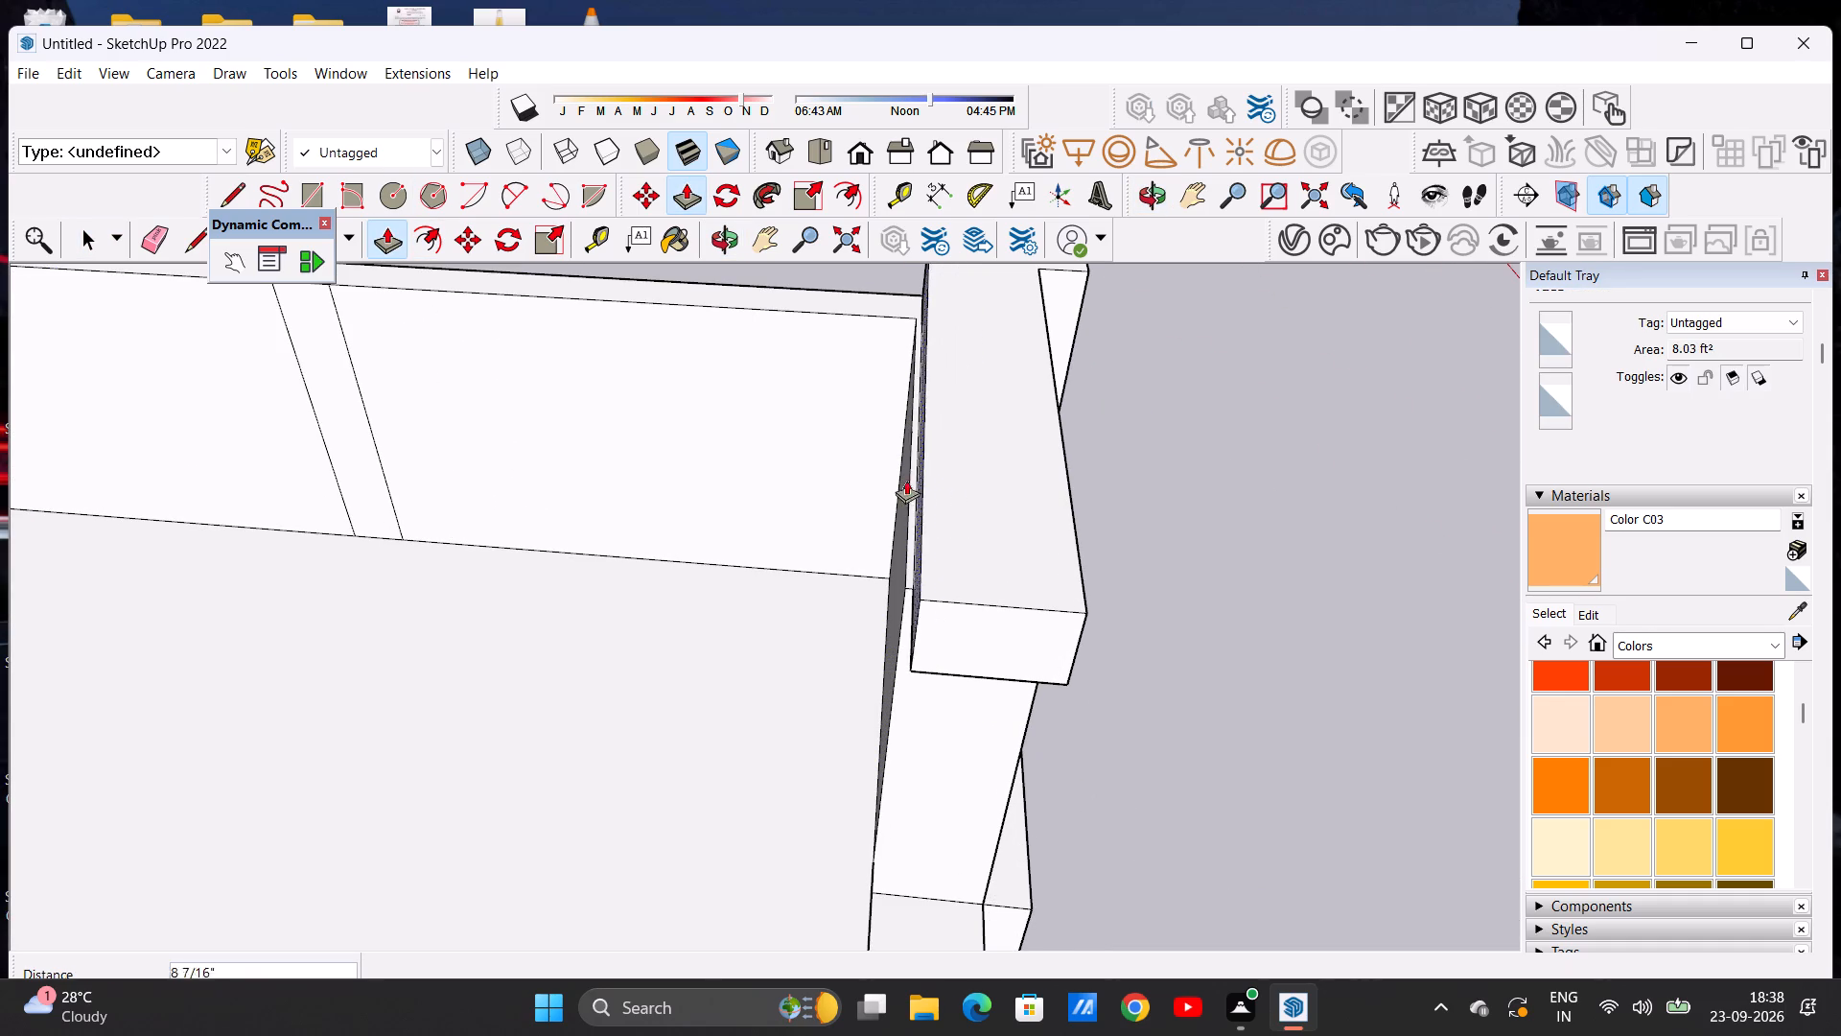
{"action": "left_click", "coordinate": [718, 446]}
{"action": "key", "text": "space"}
Push/Pull the beam's rear face about 4' 10" further inward over the roof, forming a canopy slab.
{"action": "middle_click_drag", "start_coordinate": [772, 492], "coordinate": [834, 496]}
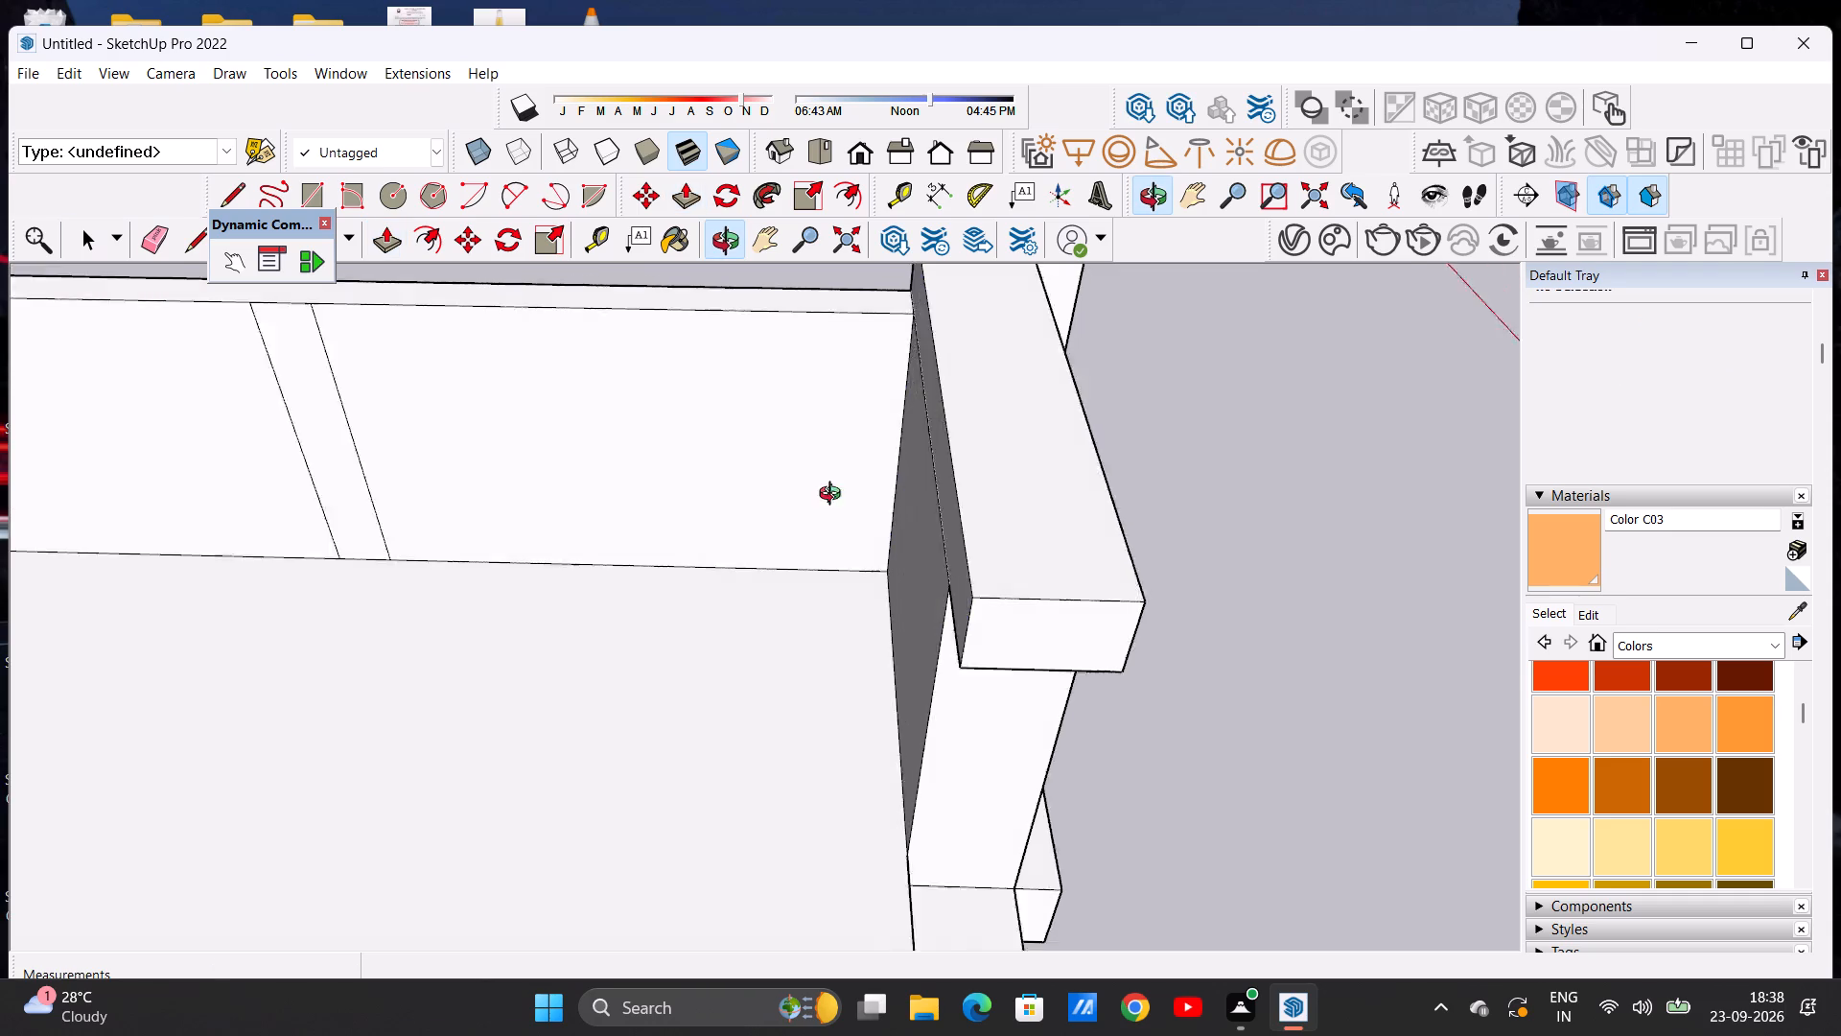
{"action": "middle_click_drag", "start_coordinate": [834, 496], "coordinate": [1024, 423]}
{"action": "scroll", "coordinate": [1023, 413], "scroll_direction": "down", "scroll_amount": 5}
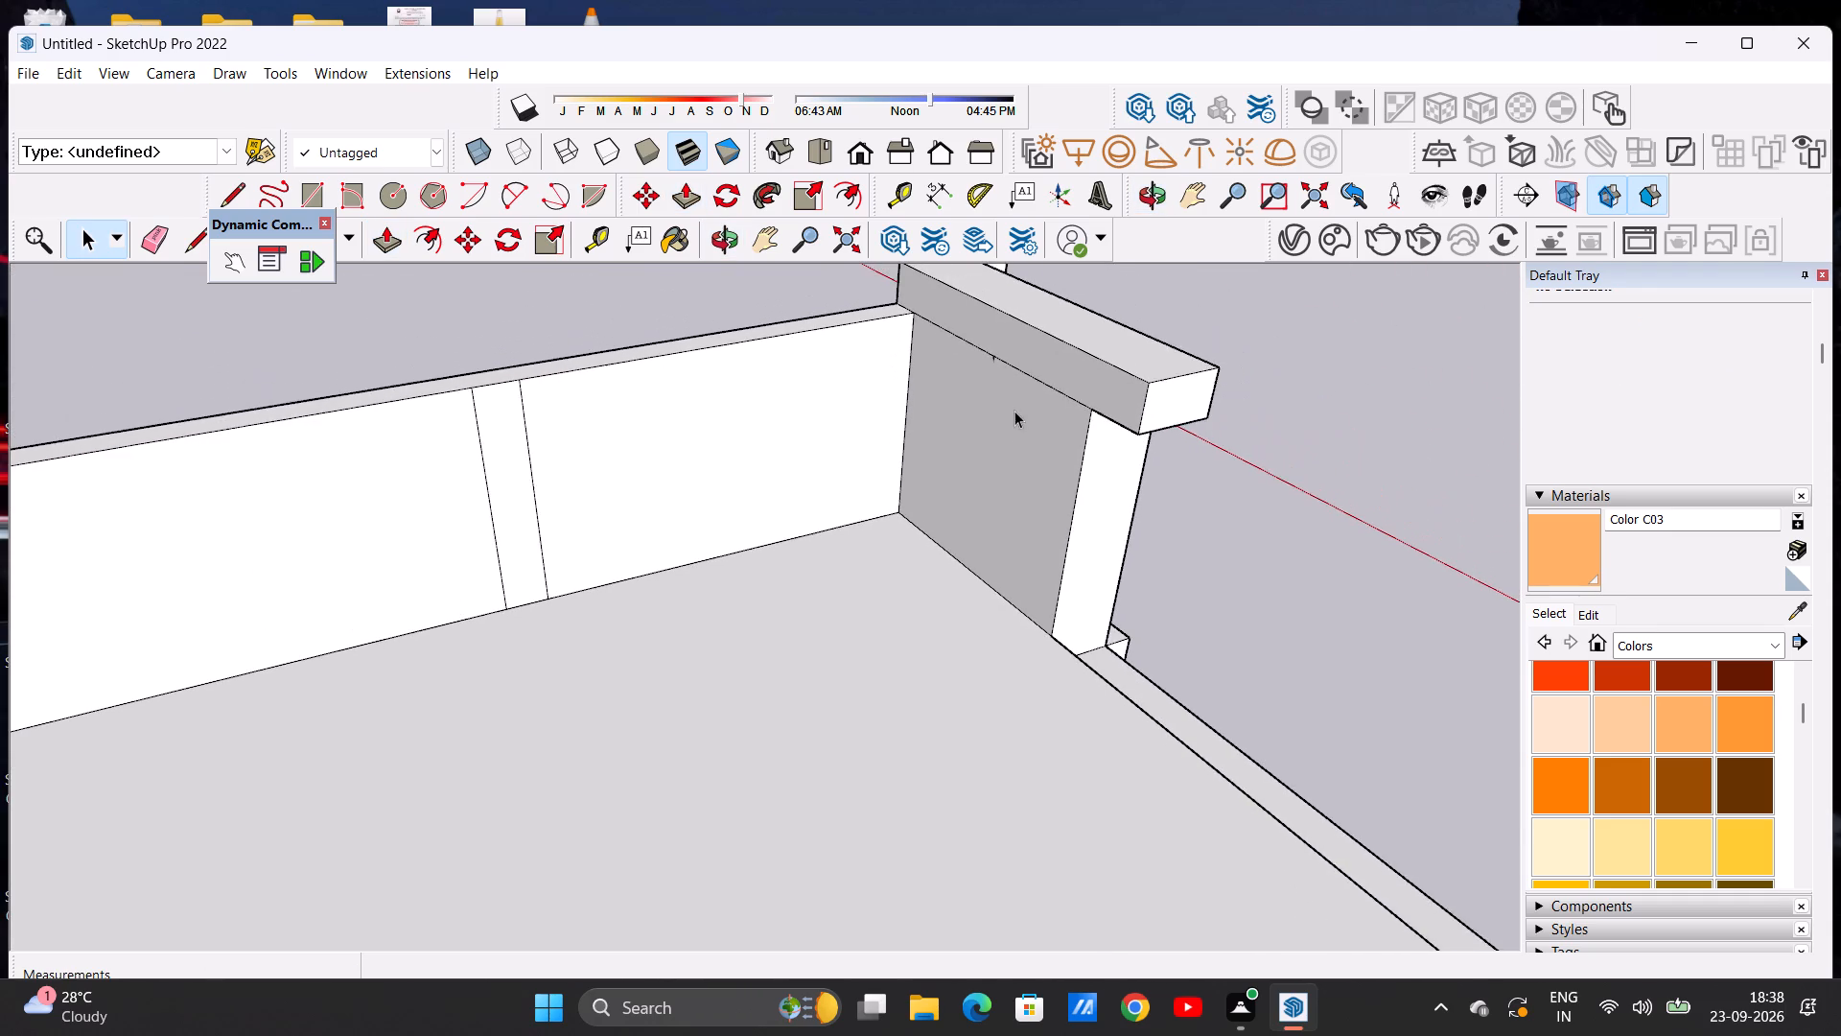
{"action": "scroll", "coordinate": [1014, 411], "scroll_direction": "down", "scroll_amount": 2}
{"action": "scroll", "coordinate": [1056, 369], "scroll_direction": "up", "scroll_amount": 11}
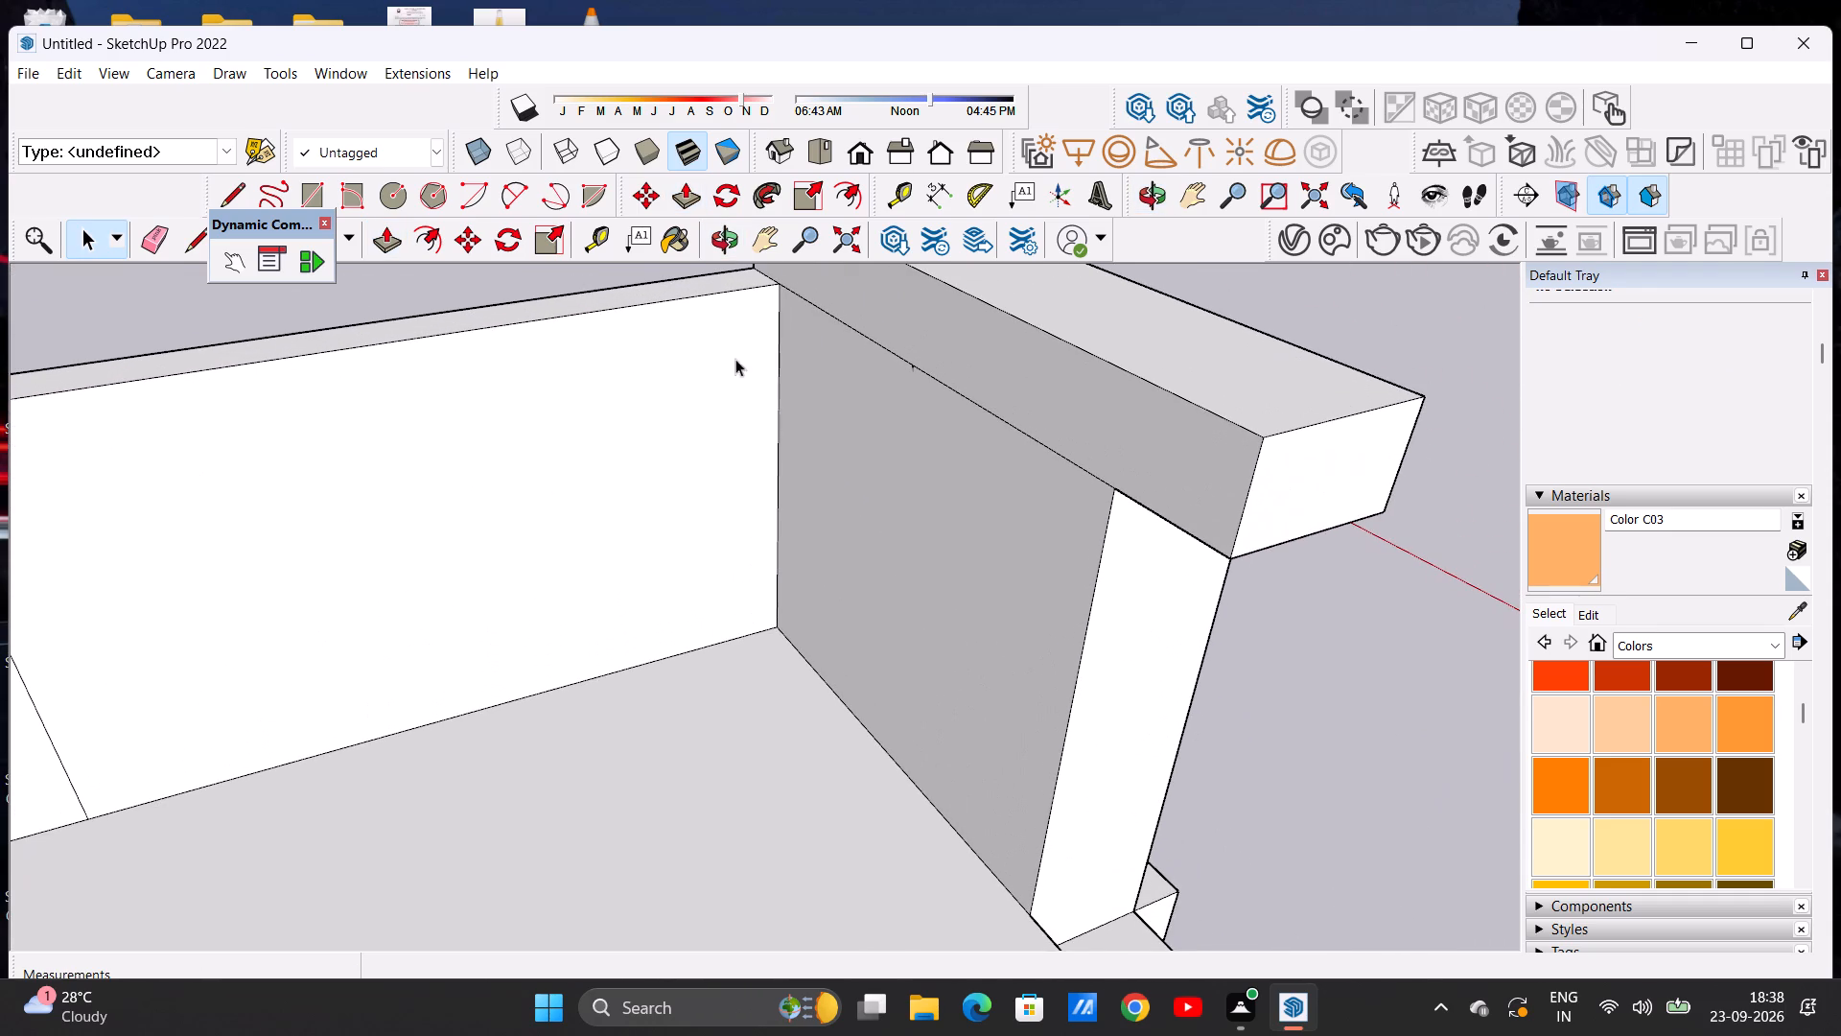
{"action": "left_click", "coordinate": [384, 244]}
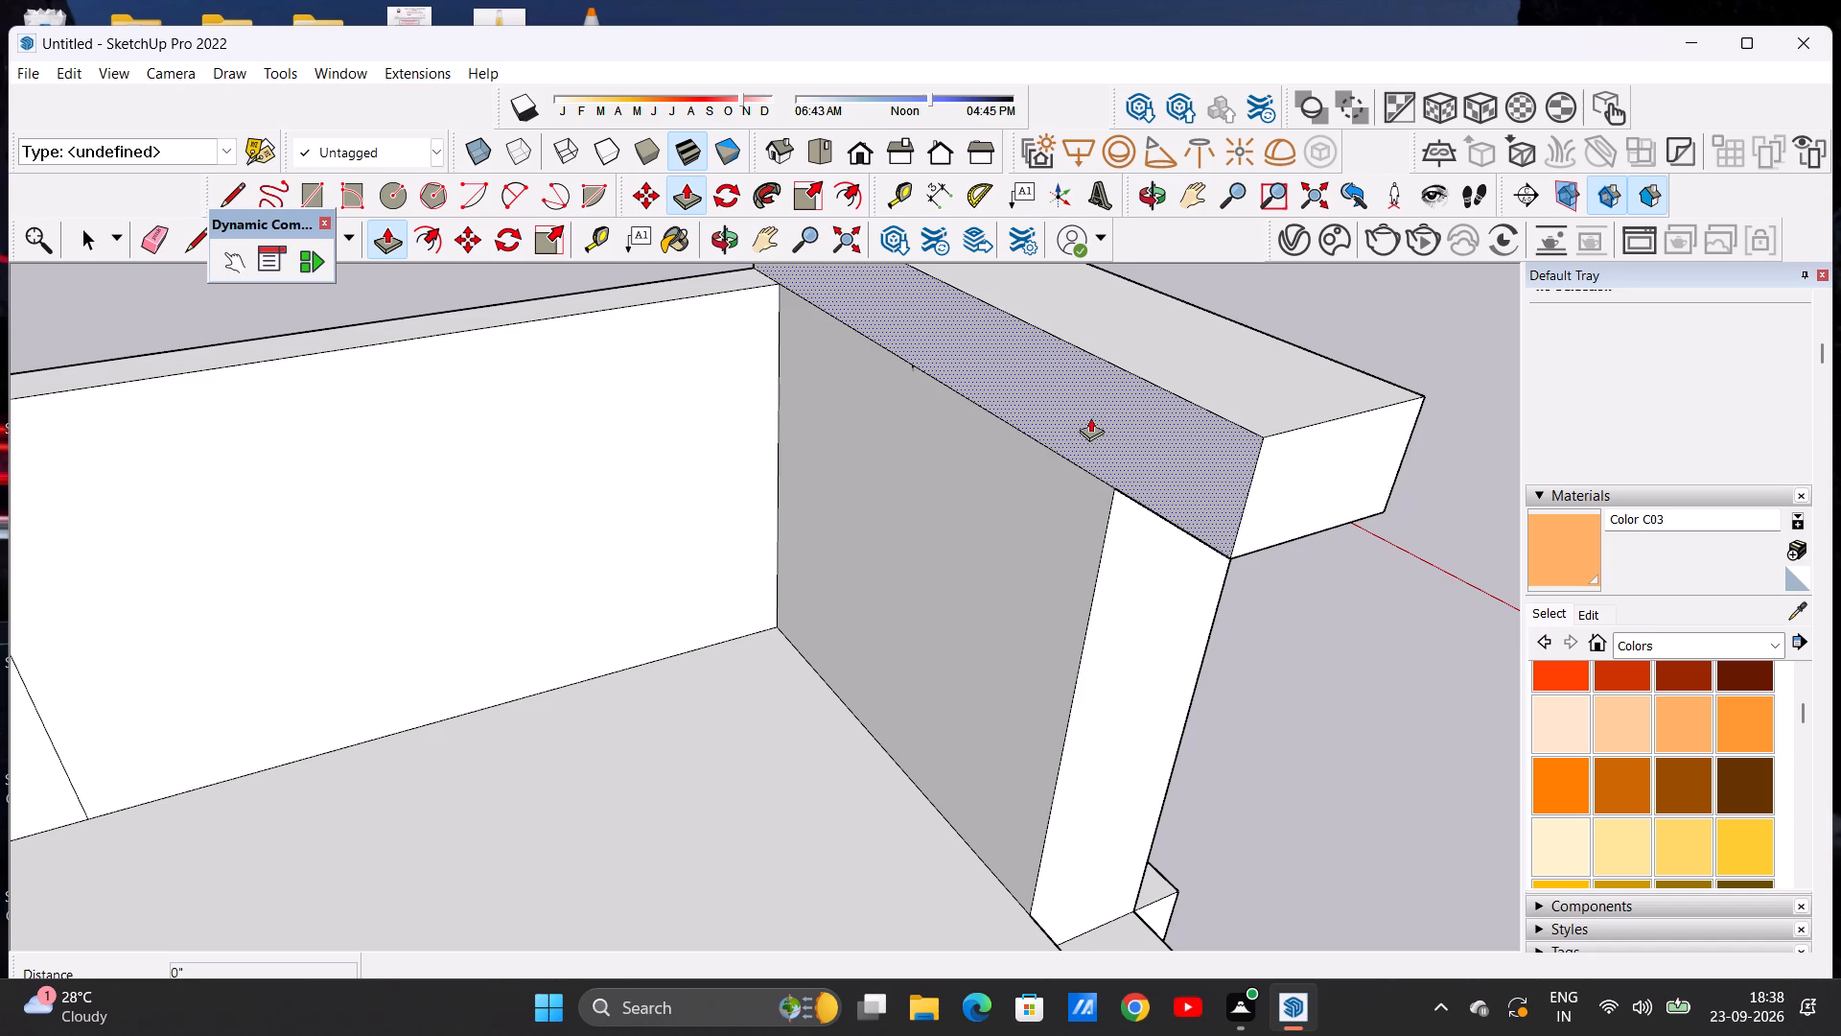
{"action": "left_click", "coordinate": [1092, 400]}
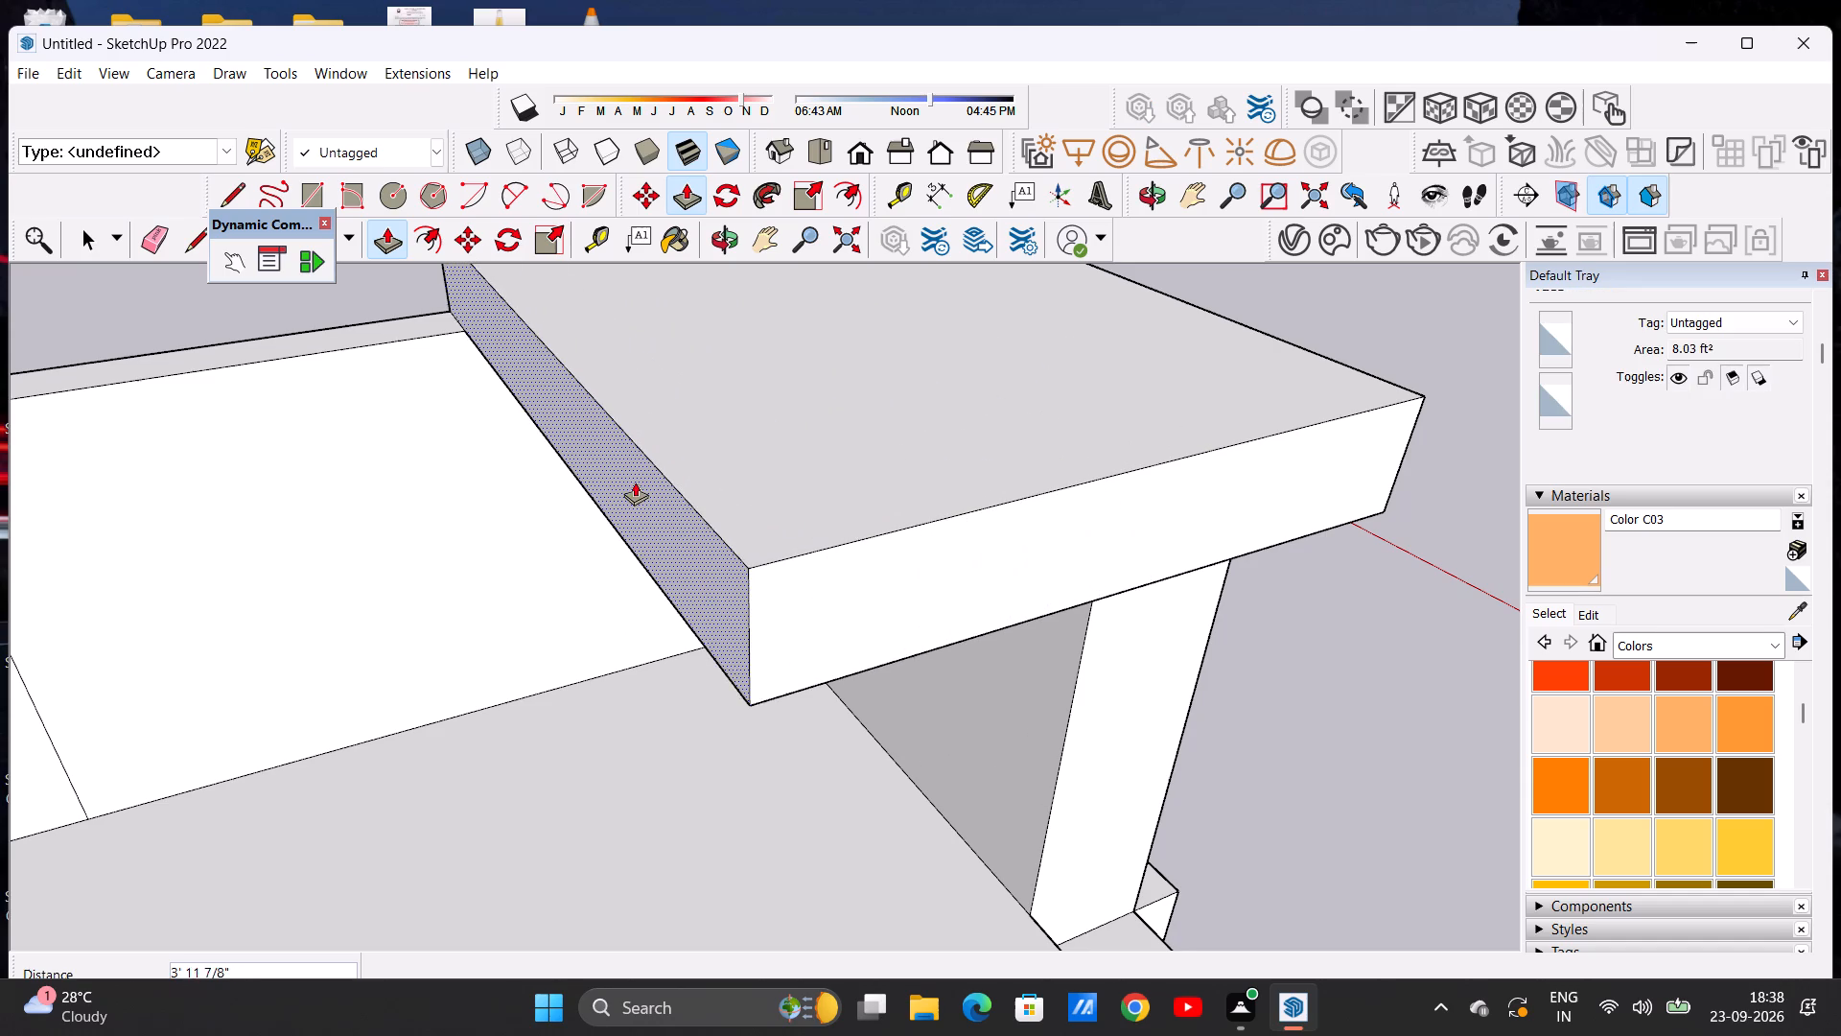
{"action": "scroll", "coordinate": [633, 482], "scroll_direction": "down", "scroll_amount": 13}
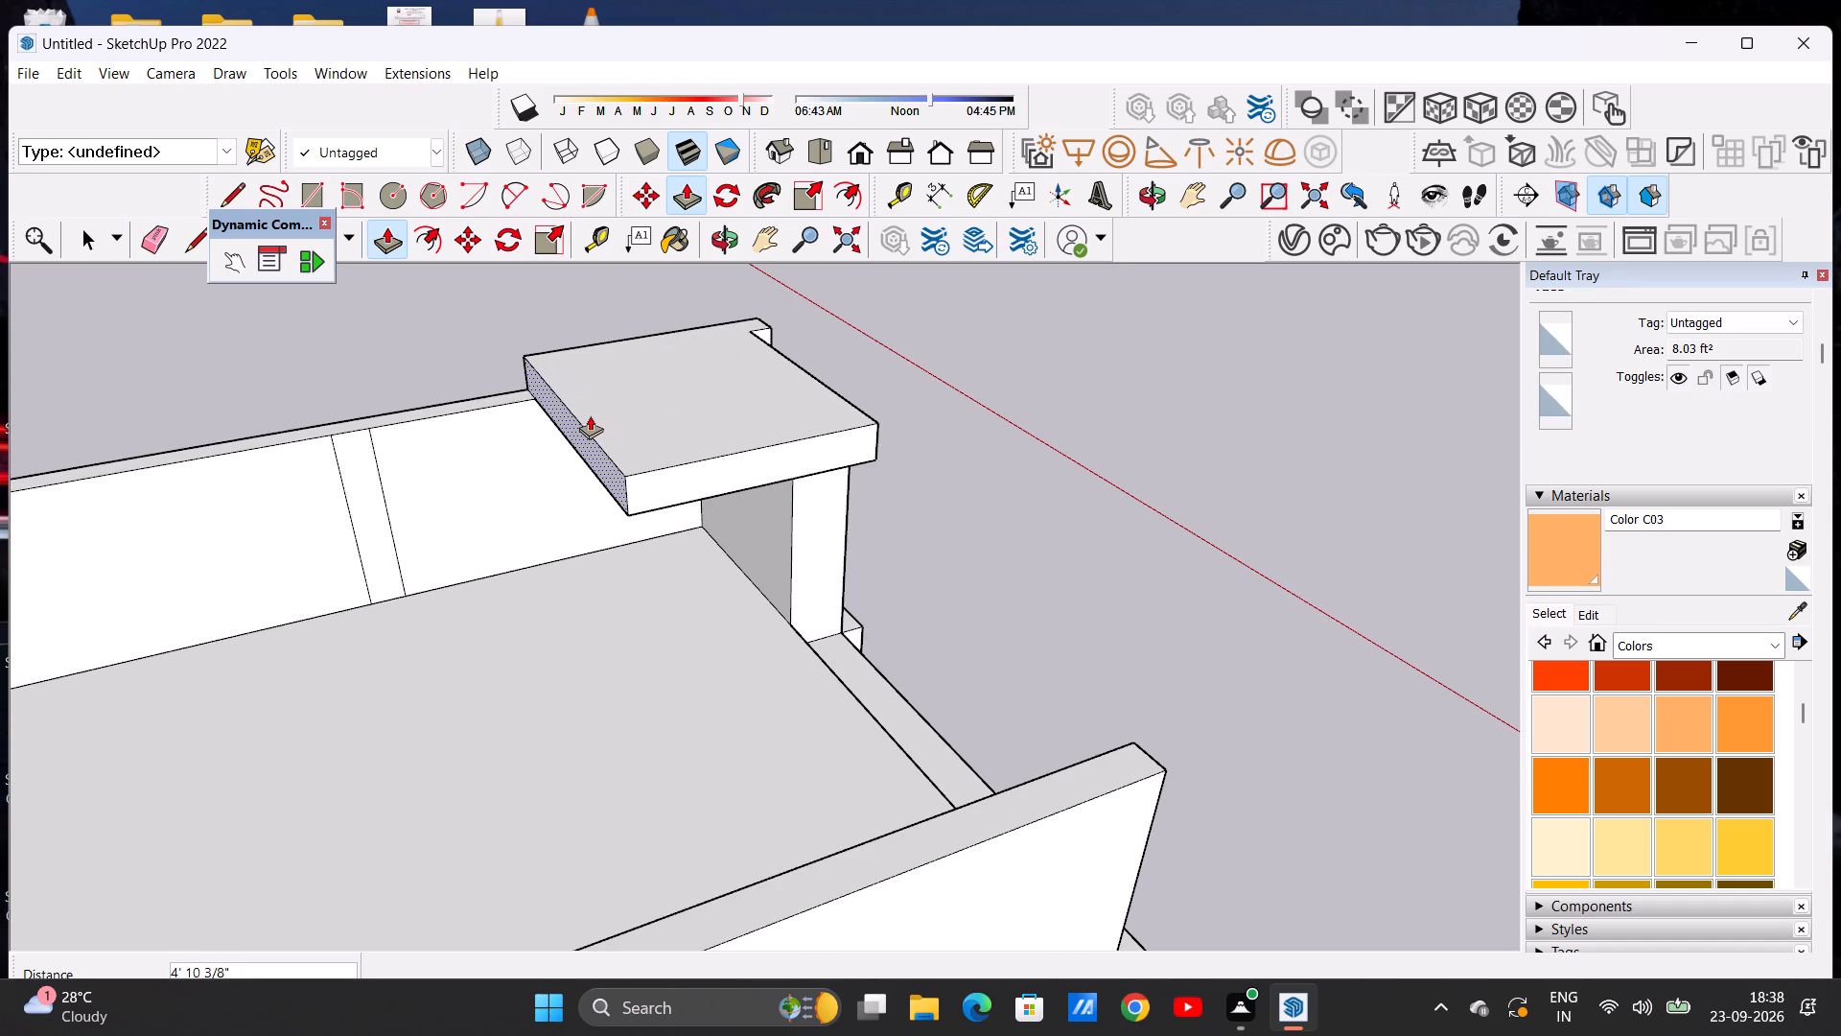
{"action": "left_click", "coordinate": [590, 415]}
{"action": "key", "text": "space"}
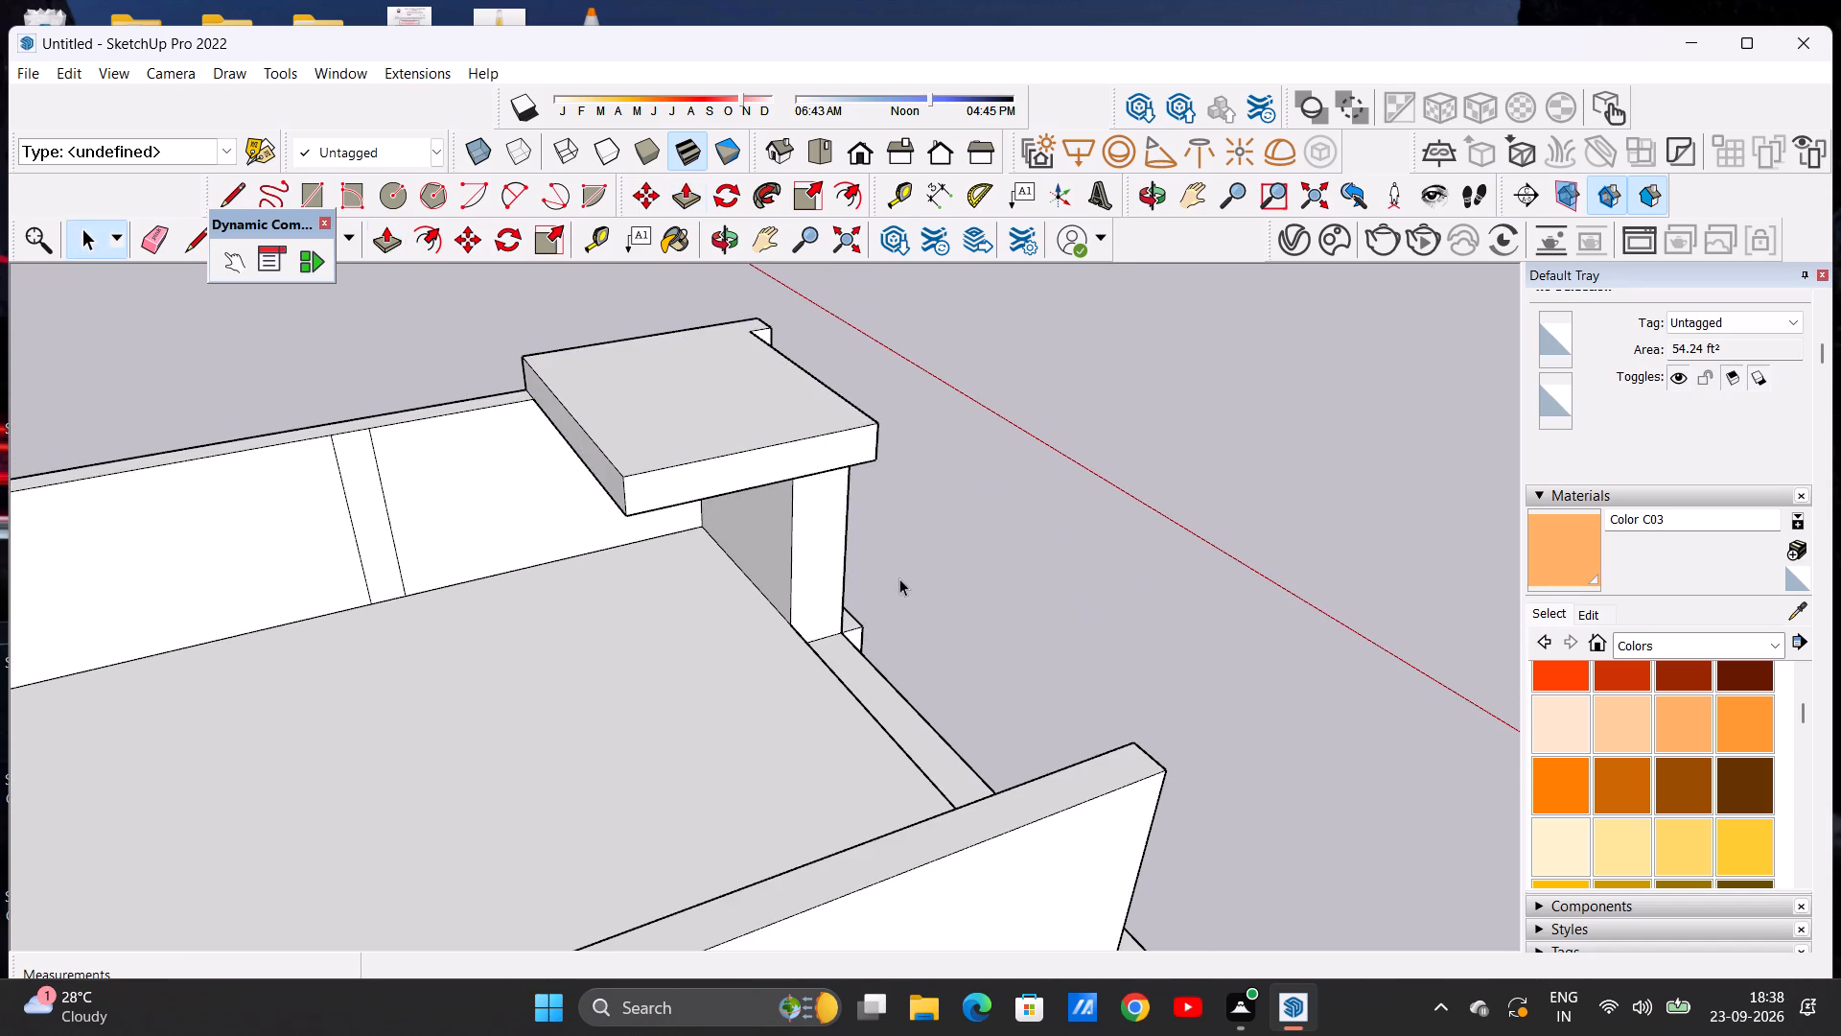
Examine the building's front elevation, new canopy slab and raised upper wall from several angles.
{"action": "middle_click_drag", "start_coordinate": [899, 578], "coordinate": [633, 483]}
{"action": "scroll", "coordinate": [711, 436], "scroll_direction": "up", "scroll_amount": 1}
{"action": "scroll", "coordinate": [714, 430], "scroll_direction": "down", "scroll_amount": 7}
{"action": "middle_click_drag", "start_coordinate": [1004, 430], "coordinate": [724, 472]}
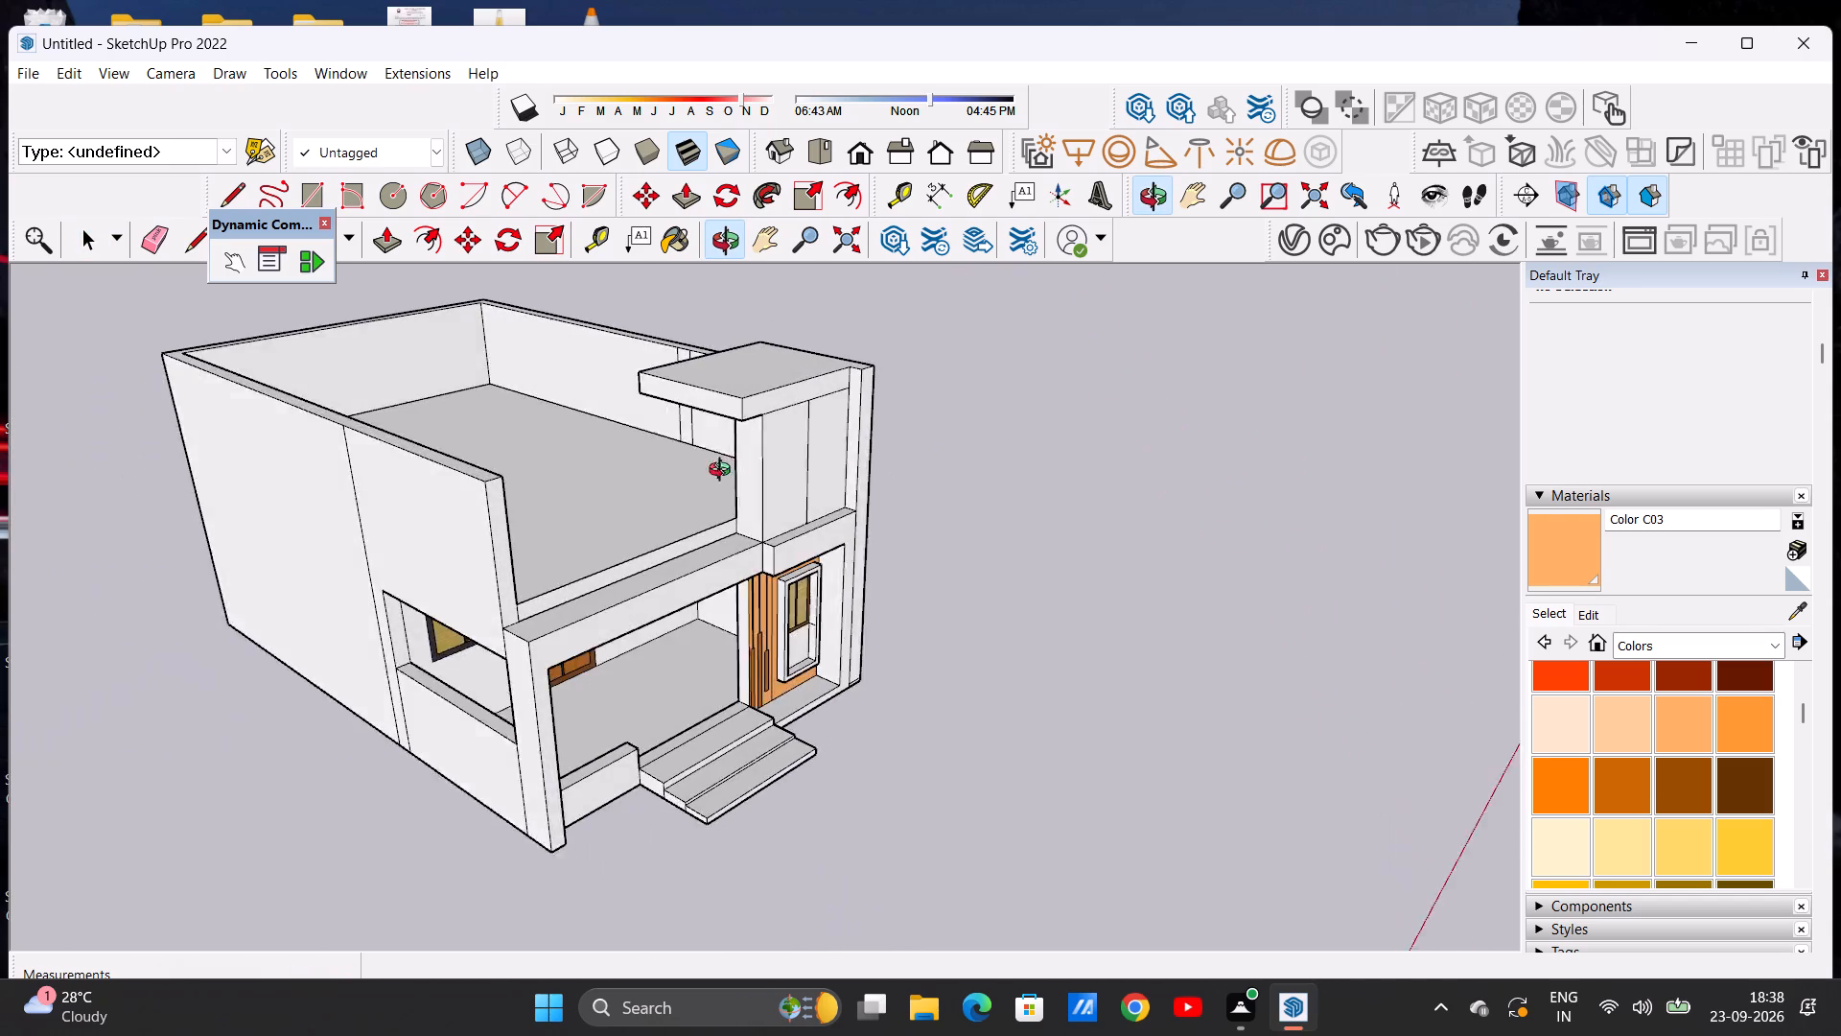
{"action": "middle_click_drag", "start_coordinate": [724, 472], "coordinate": [684, 462]}
{"action": "middle_click_drag", "start_coordinate": [823, 482], "coordinate": [675, 433]}
{"action": "scroll", "coordinate": [717, 436], "scroll_direction": "down", "scroll_amount": 5}
{"action": "middle_click_drag", "start_coordinate": [747, 444], "coordinate": [681, 444]}
{"action": "scroll", "coordinate": [738, 444], "scroll_direction": "up", "scroll_amount": 7}
{"action": "scroll", "coordinate": [915, 357], "scroll_direction": "down", "scroll_amount": 4}
{"action": "middle_click_drag", "start_coordinate": [881, 455], "coordinate": [836, 390]}
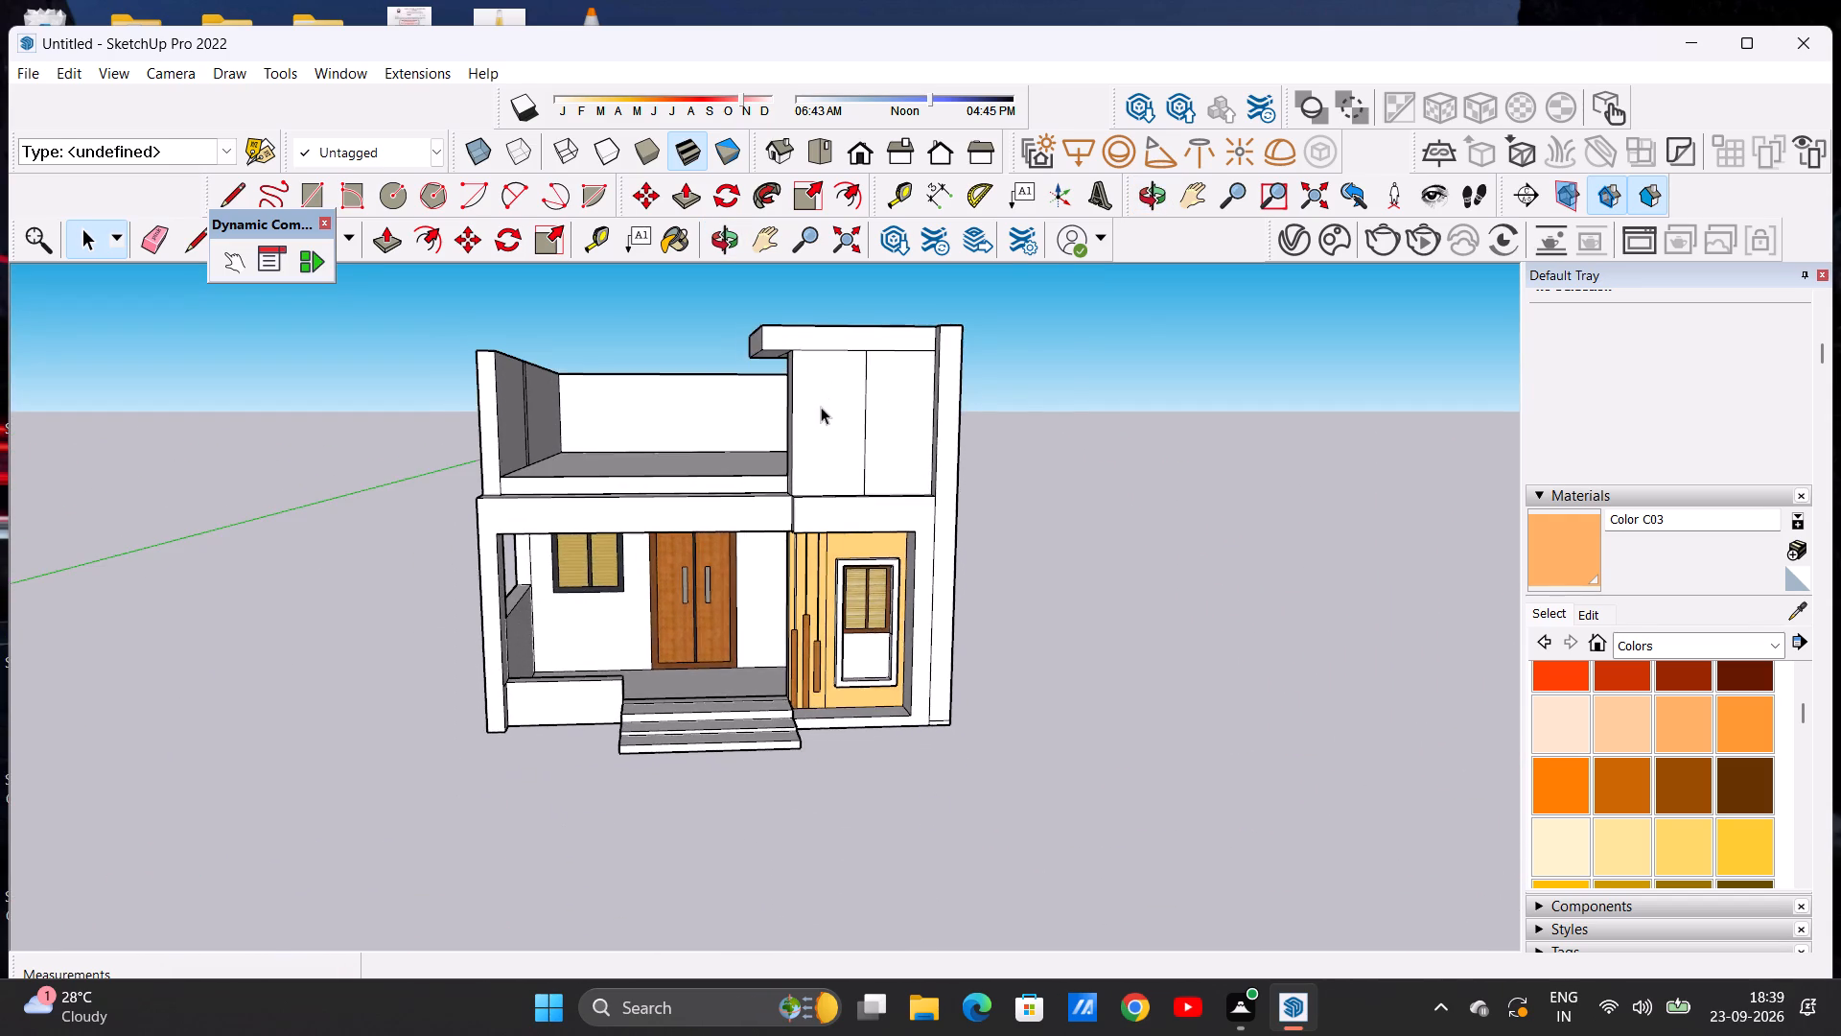
{"action": "scroll", "coordinate": [816, 409], "scroll_direction": "up", "scroll_amount": 5}
{"action": "scroll", "coordinate": [834, 387], "scroll_direction": "down", "scroll_amount": 4}
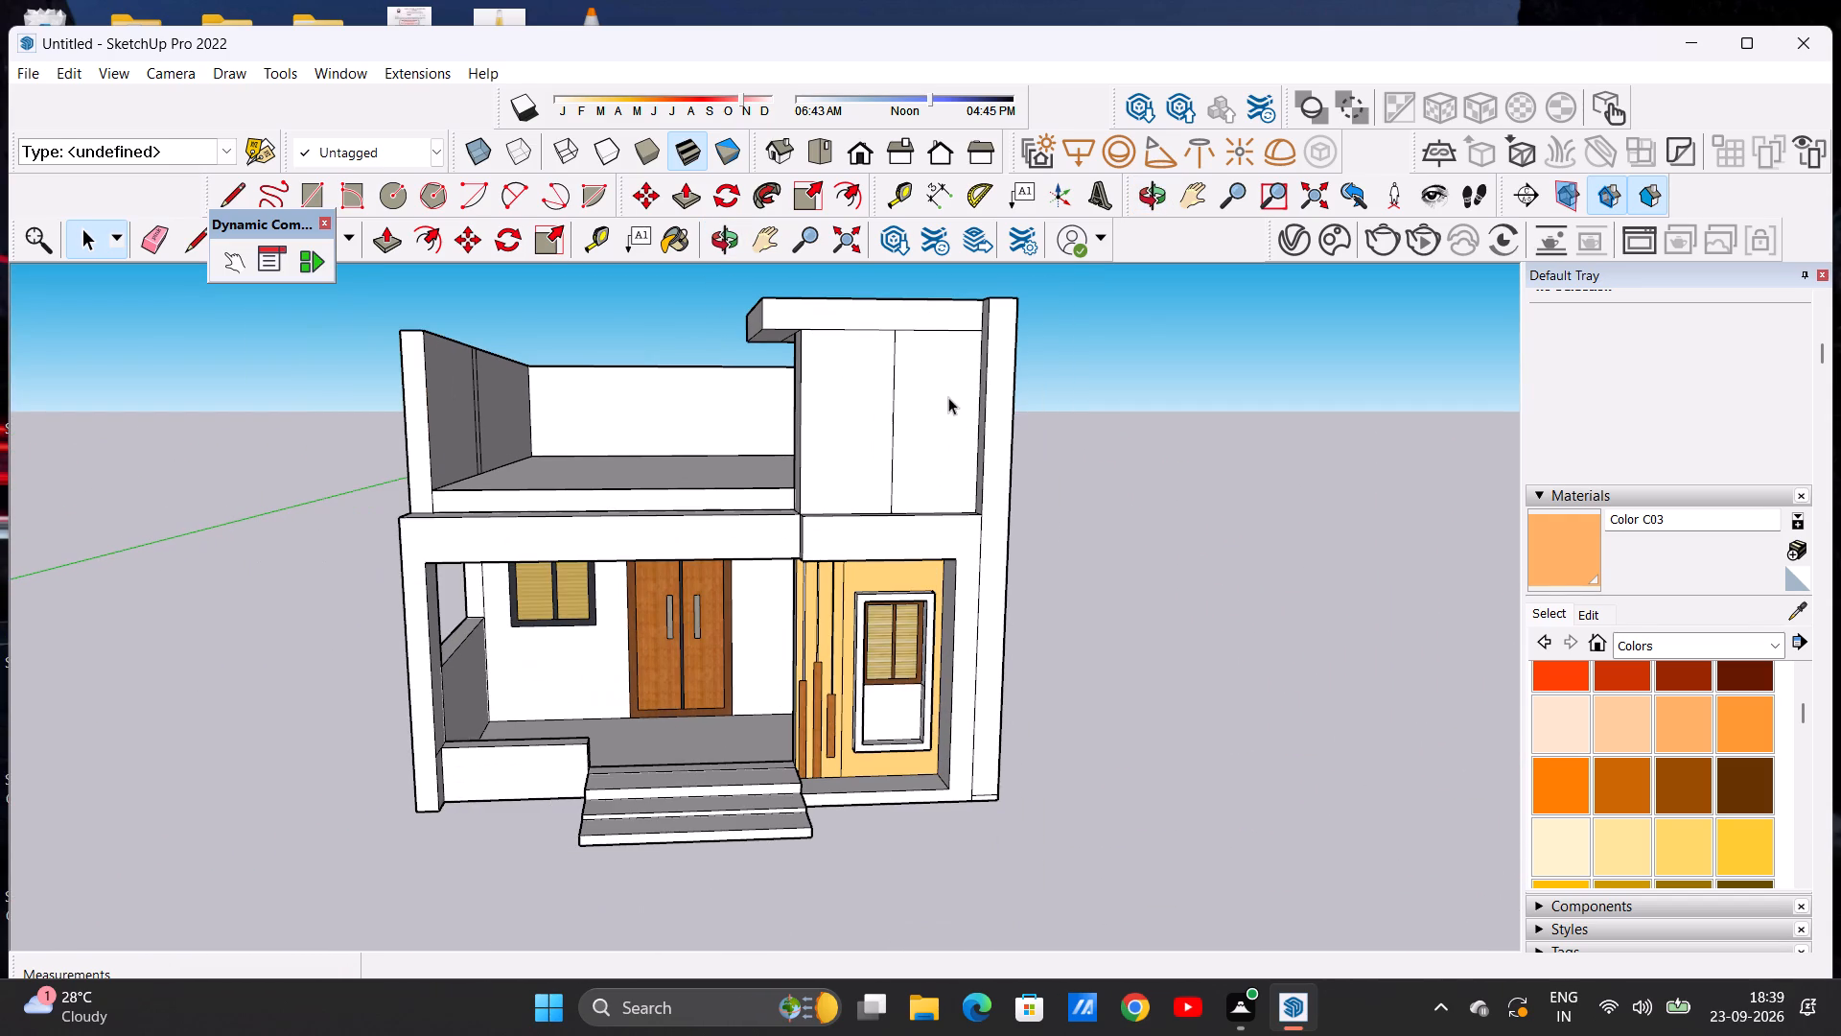
{"action": "middle_click_drag", "start_coordinate": [922, 413], "coordinate": [878, 492]}
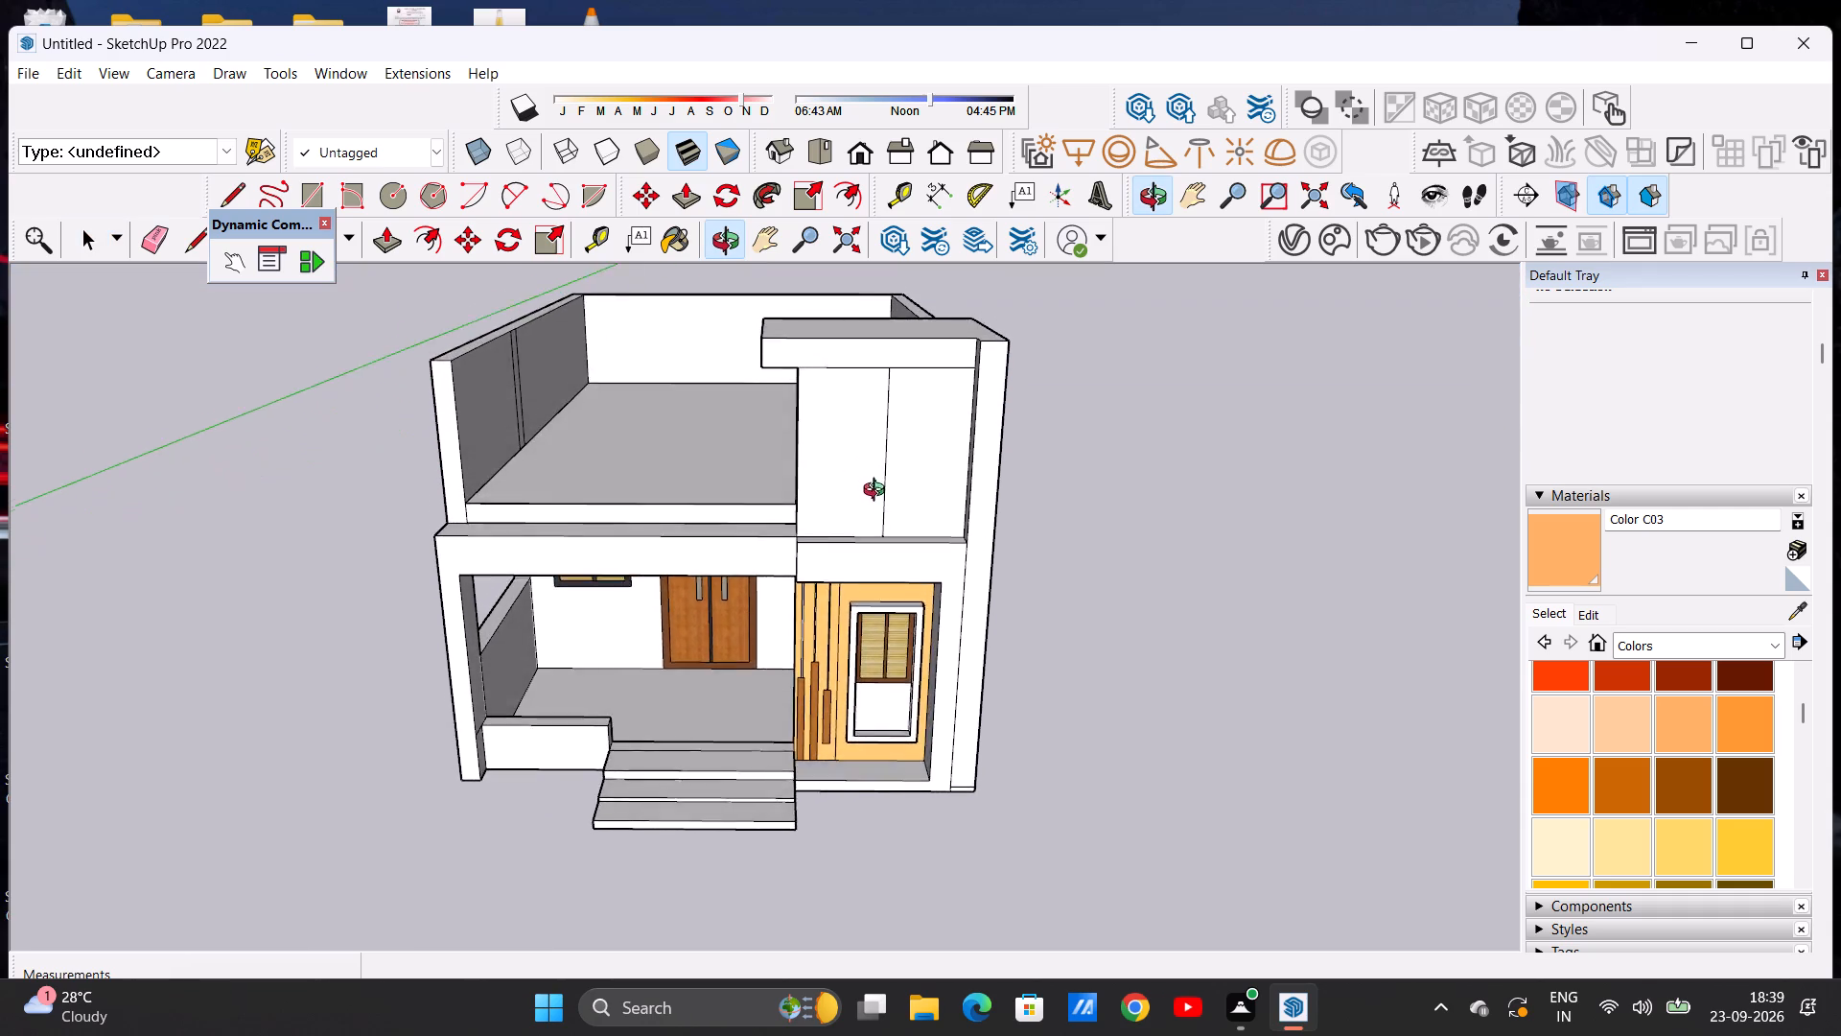
{"action": "middle_click_drag", "start_coordinate": [878, 492], "coordinate": [887, 506]}
{"action": "scroll", "coordinate": [932, 464], "scroll_direction": "up", "scroll_amount": 3}
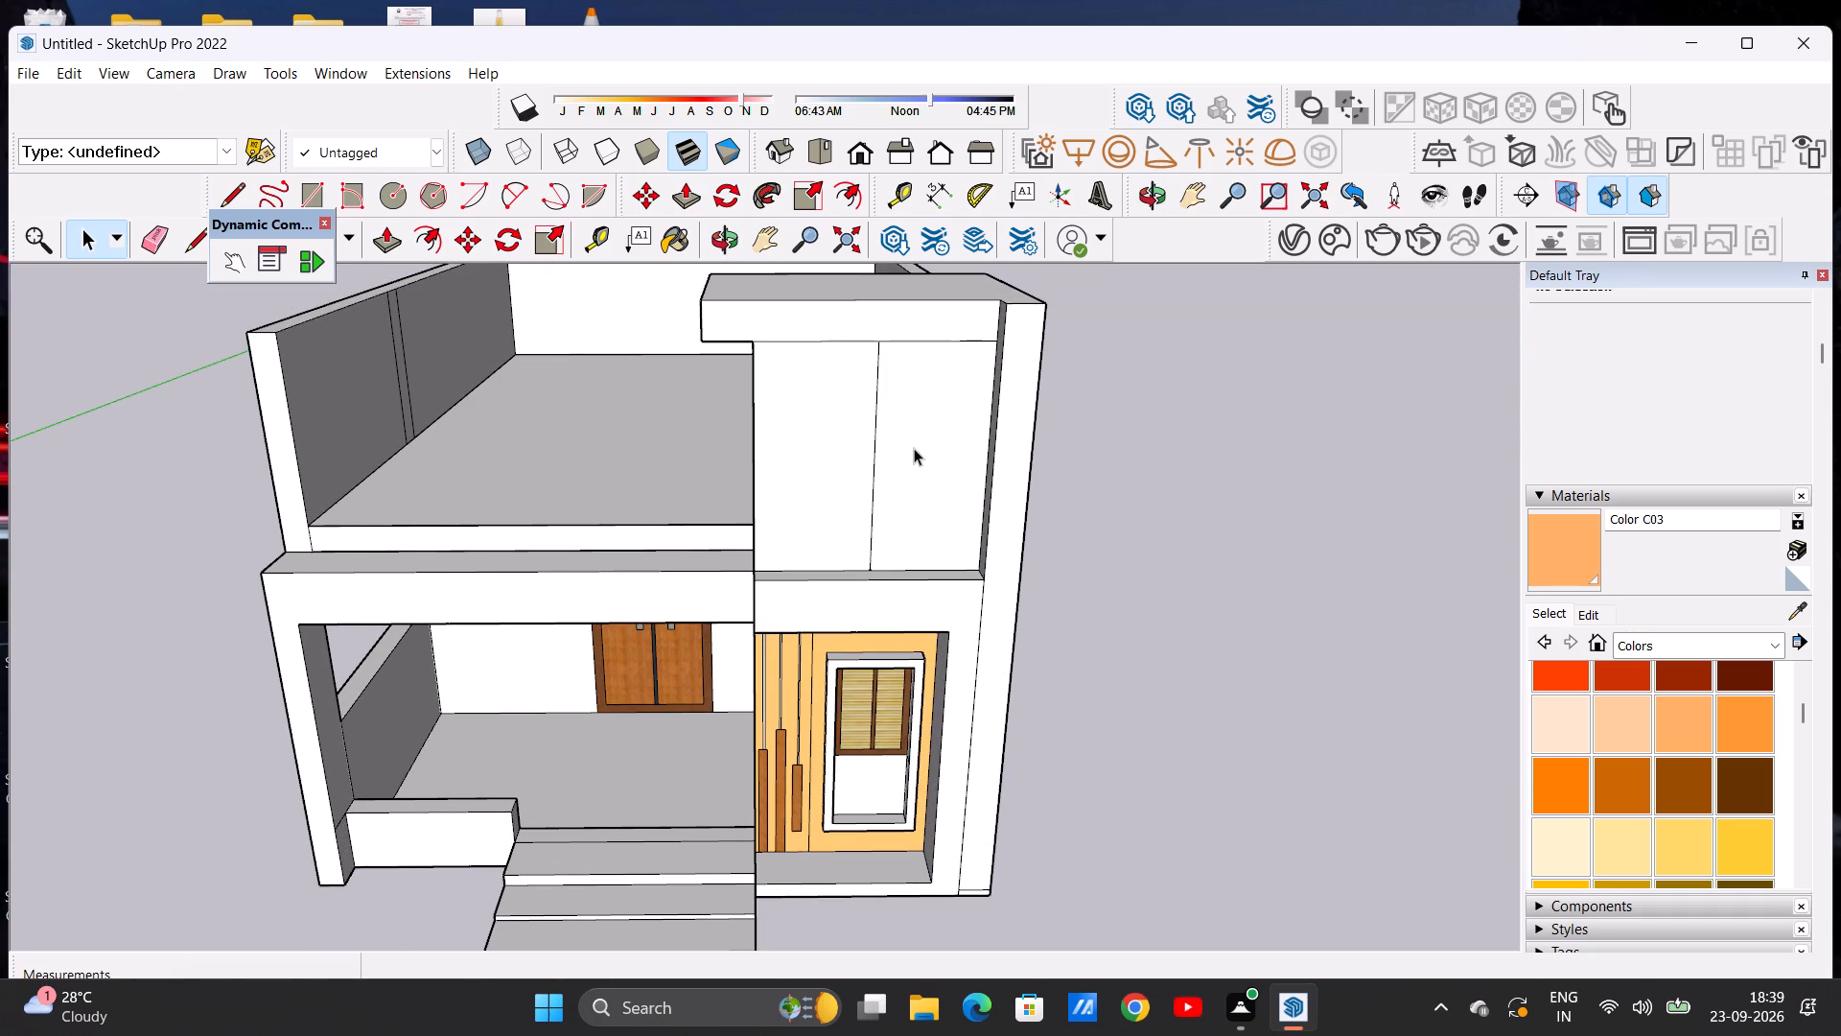
{"action": "middle_click_drag", "start_coordinate": [914, 438], "coordinate": [906, 361]}
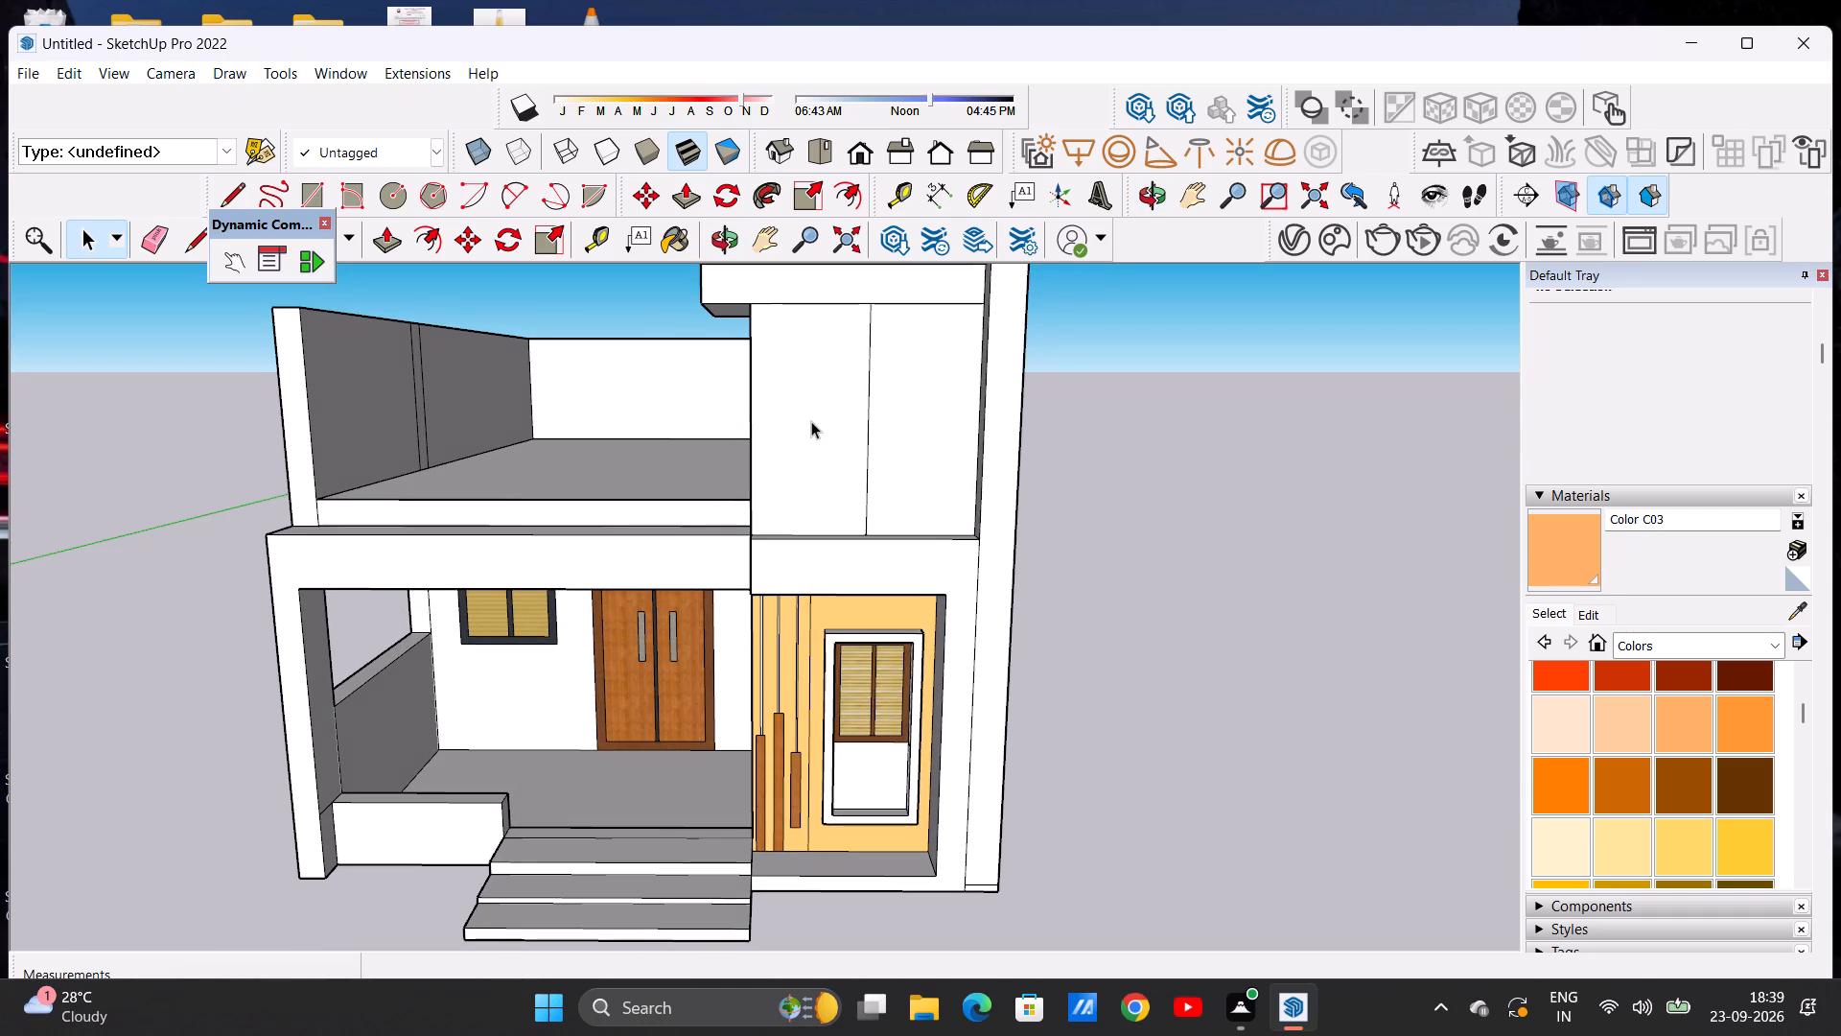
{"action": "scroll", "coordinate": [817, 415], "scroll_direction": "up", "scroll_amount": 3}
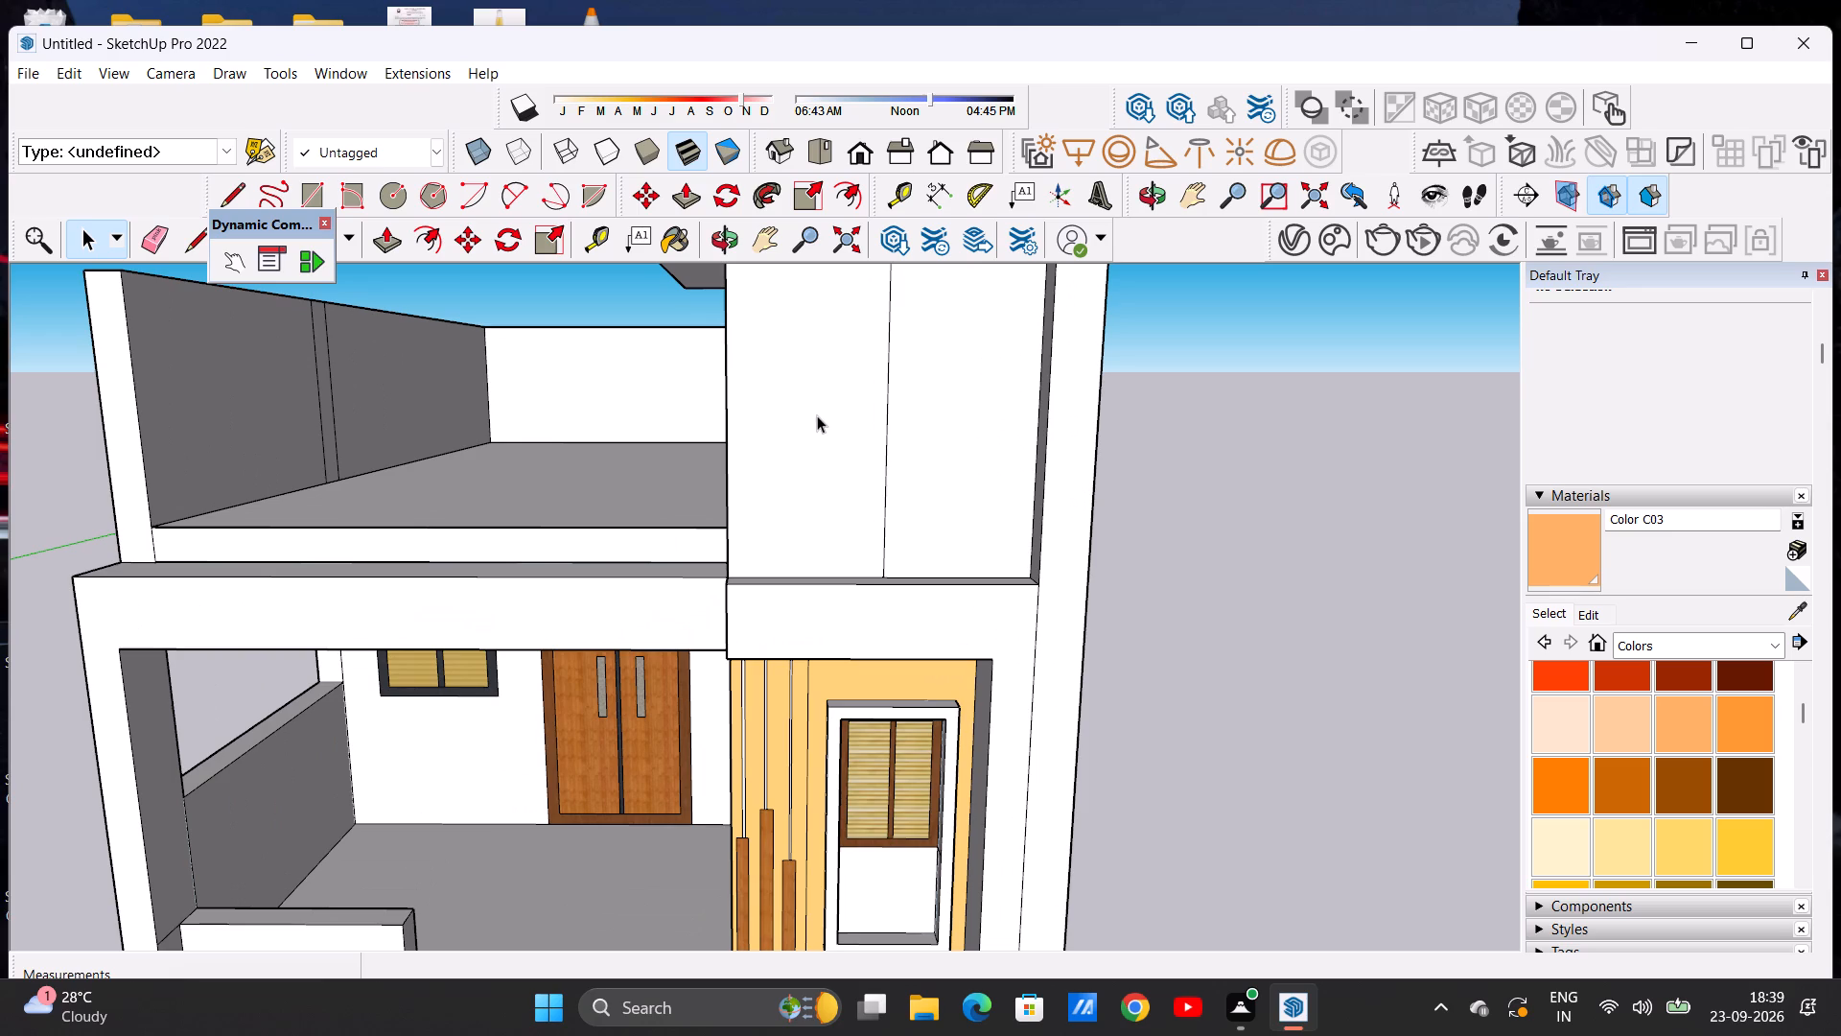
{"action": "scroll", "coordinate": [817, 416], "scroll_direction": "down", "scroll_amount": 2}
{"action": "middle_click_drag", "start_coordinate": [822, 428], "coordinate": [946, 484]}
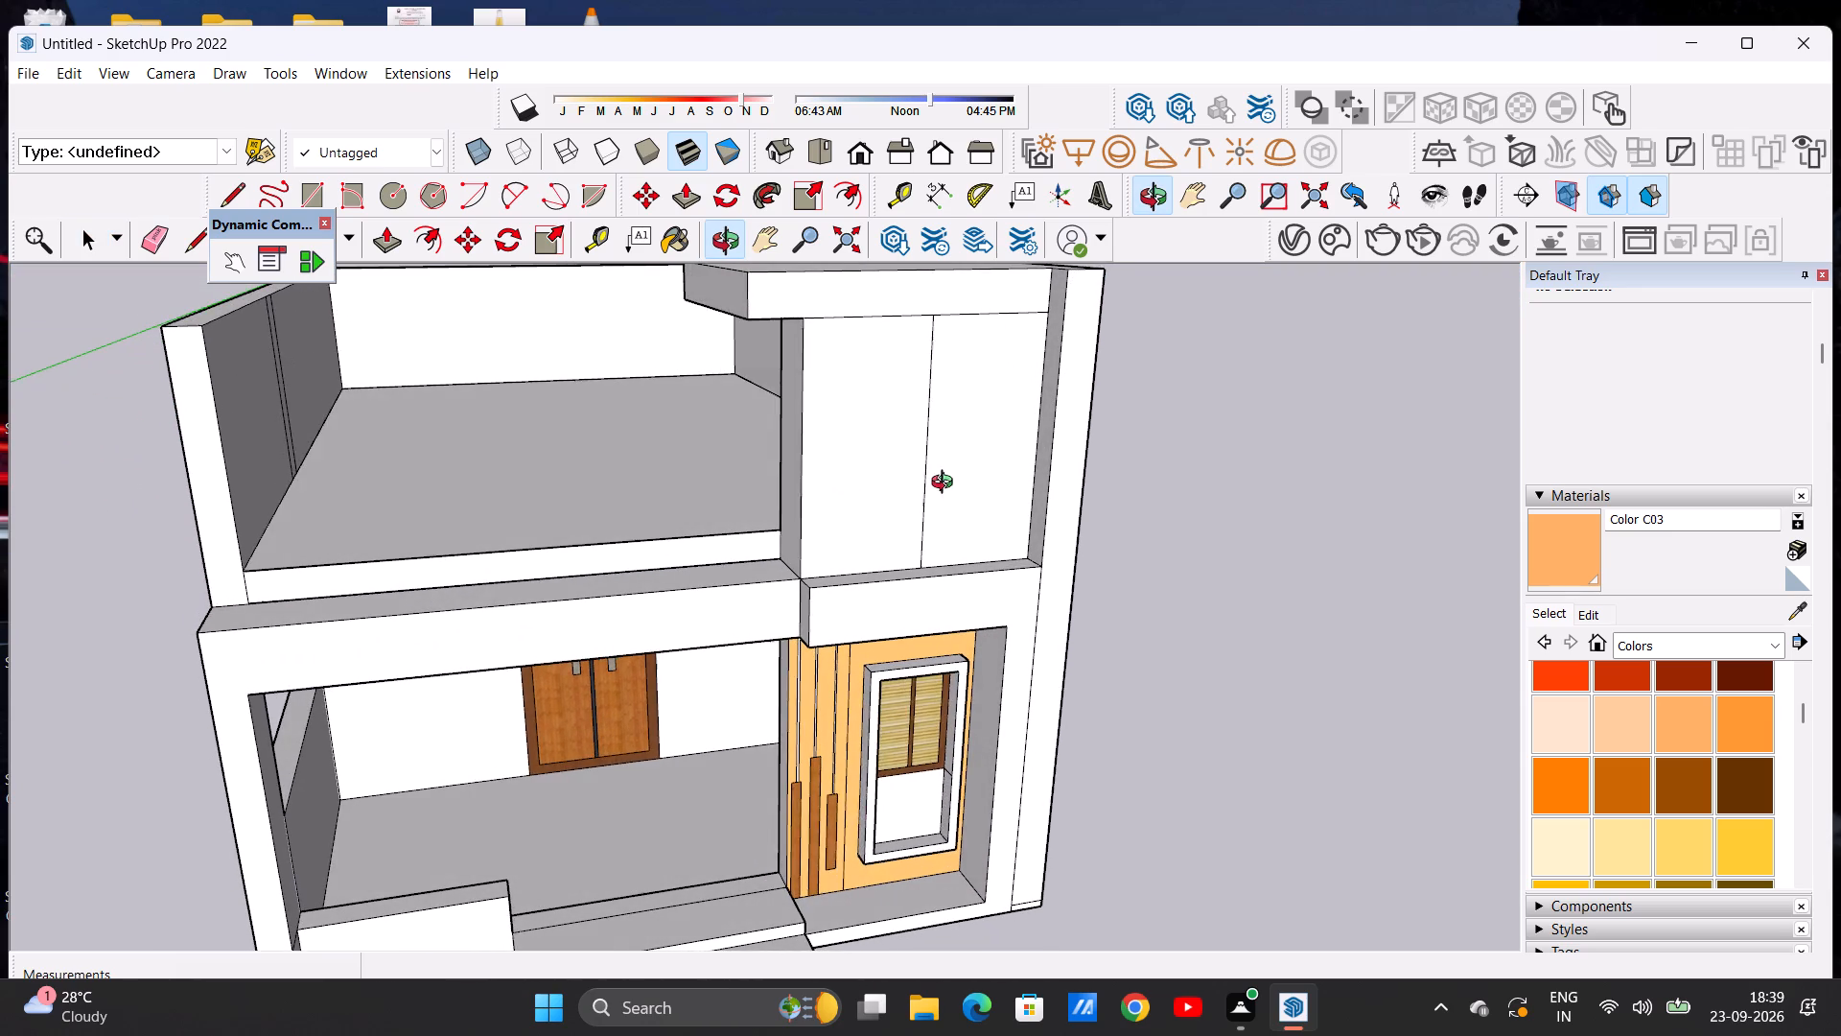
{"action": "middle_click_drag", "start_coordinate": [946, 484], "coordinate": [842, 469]}
{"action": "scroll", "coordinate": [847, 430], "scroll_direction": "down", "scroll_amount": 3}
{"action": "scroll", "coordinate": [897, 427], "scroll_direction": "up", "scroll_amount": 2}
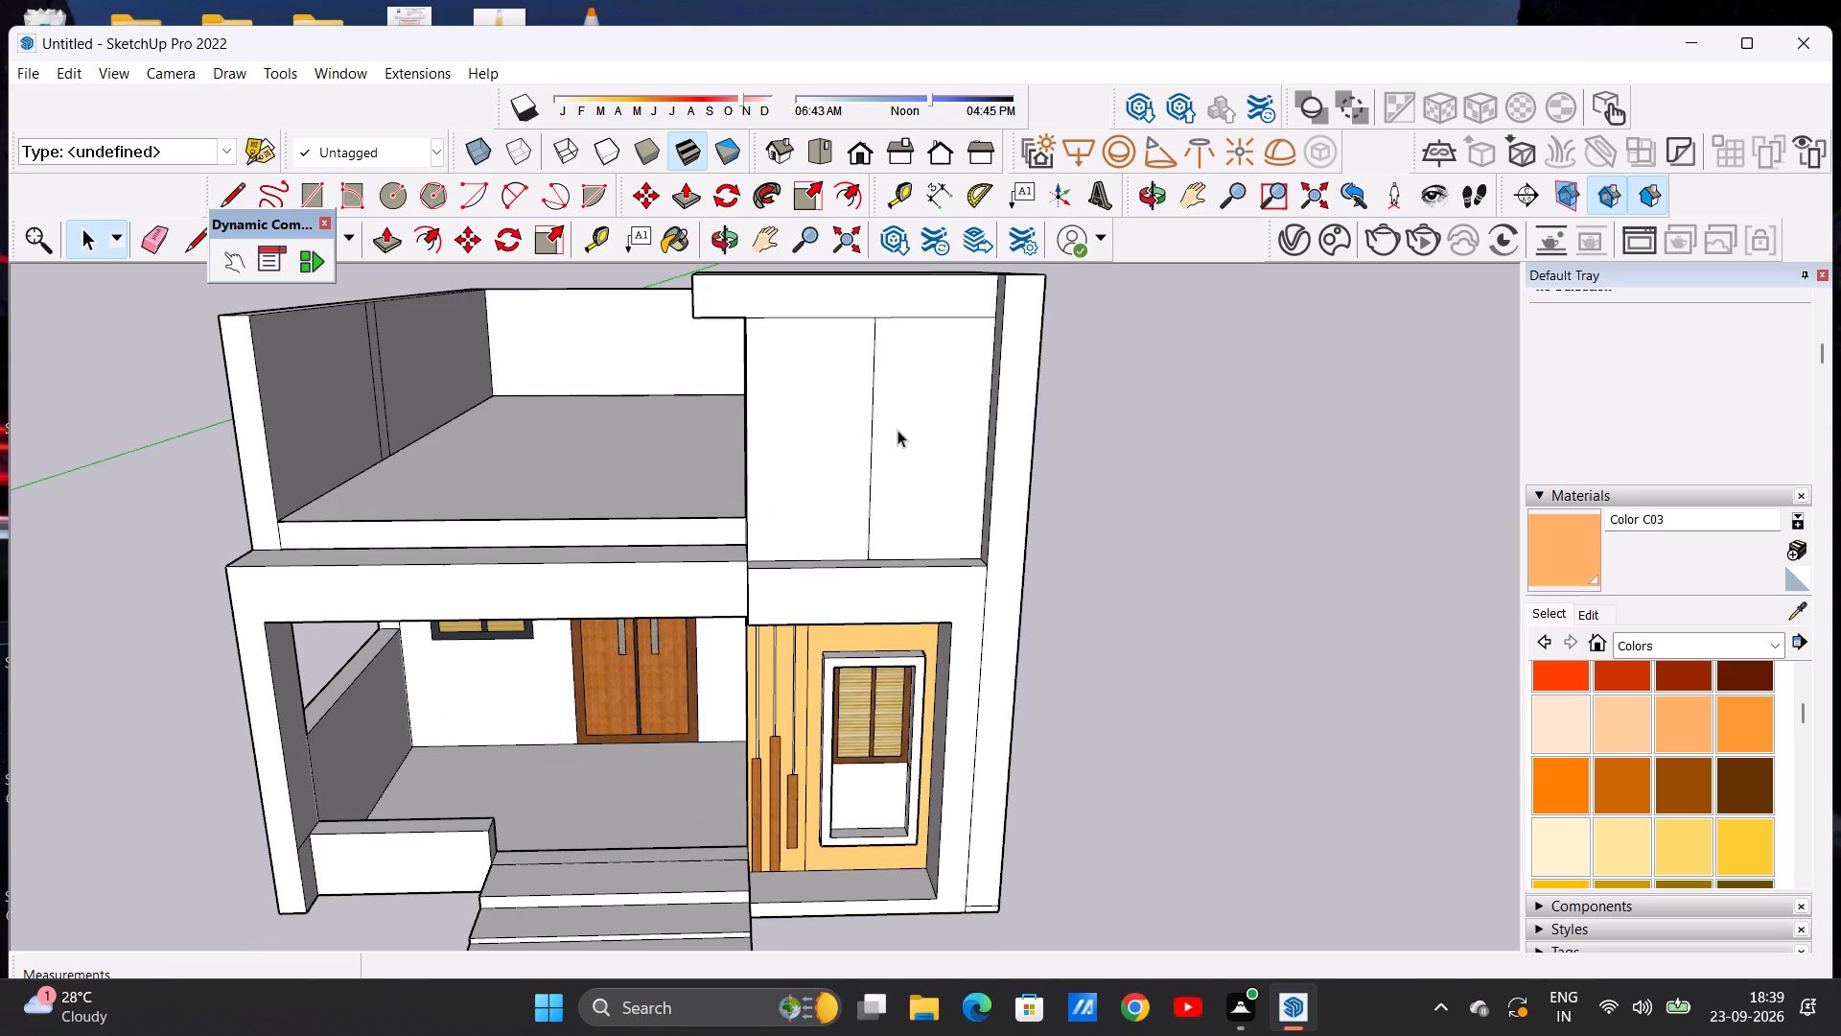
{"action": "middle_click_drag", "start_coordinate": [891, 425], "coordinate": [847, 372]}
{"action": "scroll", "coordinate": [861, 387], "scroll_direction": "down", "scroll_amount": 6}
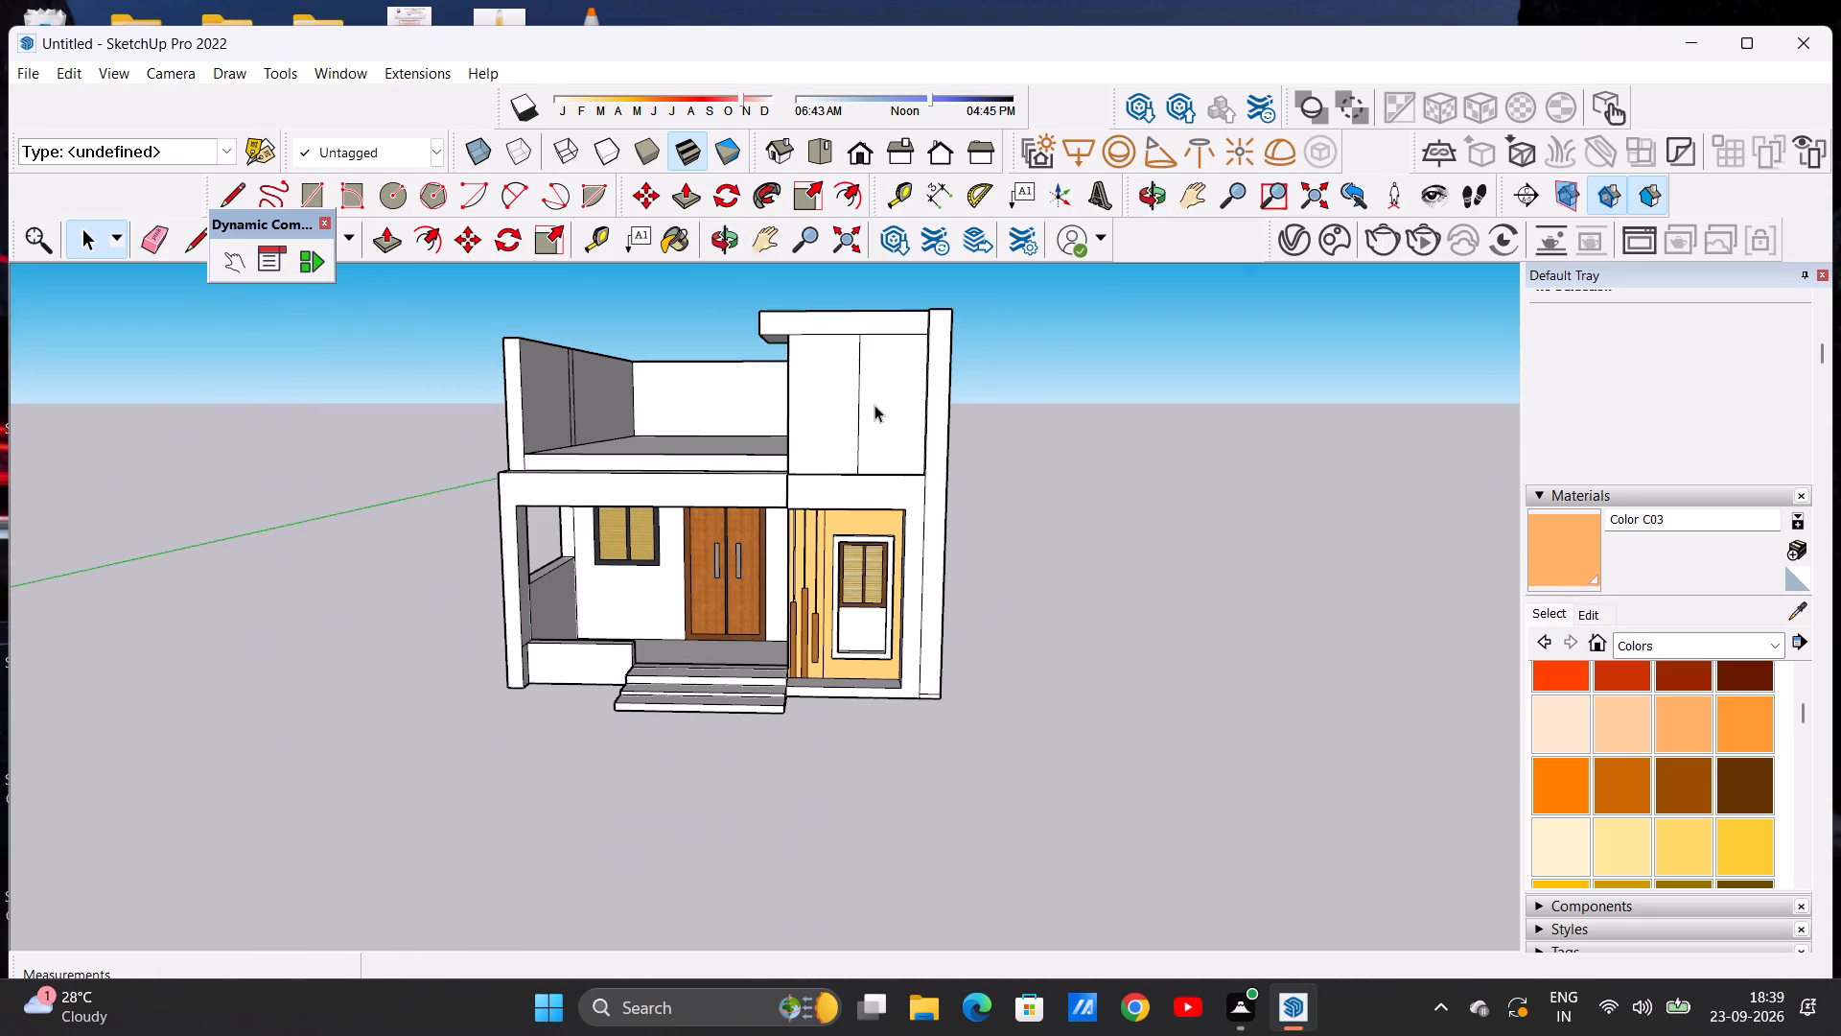
Undo the top canopy, front corner column, upper wall divisions and raised walls, back to the flat roof slab.
{"action": "middle_click_drag", "start_coordinate": [892, 470], "coordinate": [906, 529]}
{"action": "scroll", "coordinate": [868, 409], "scroll_direction": "up", "scroll_amount": 5}
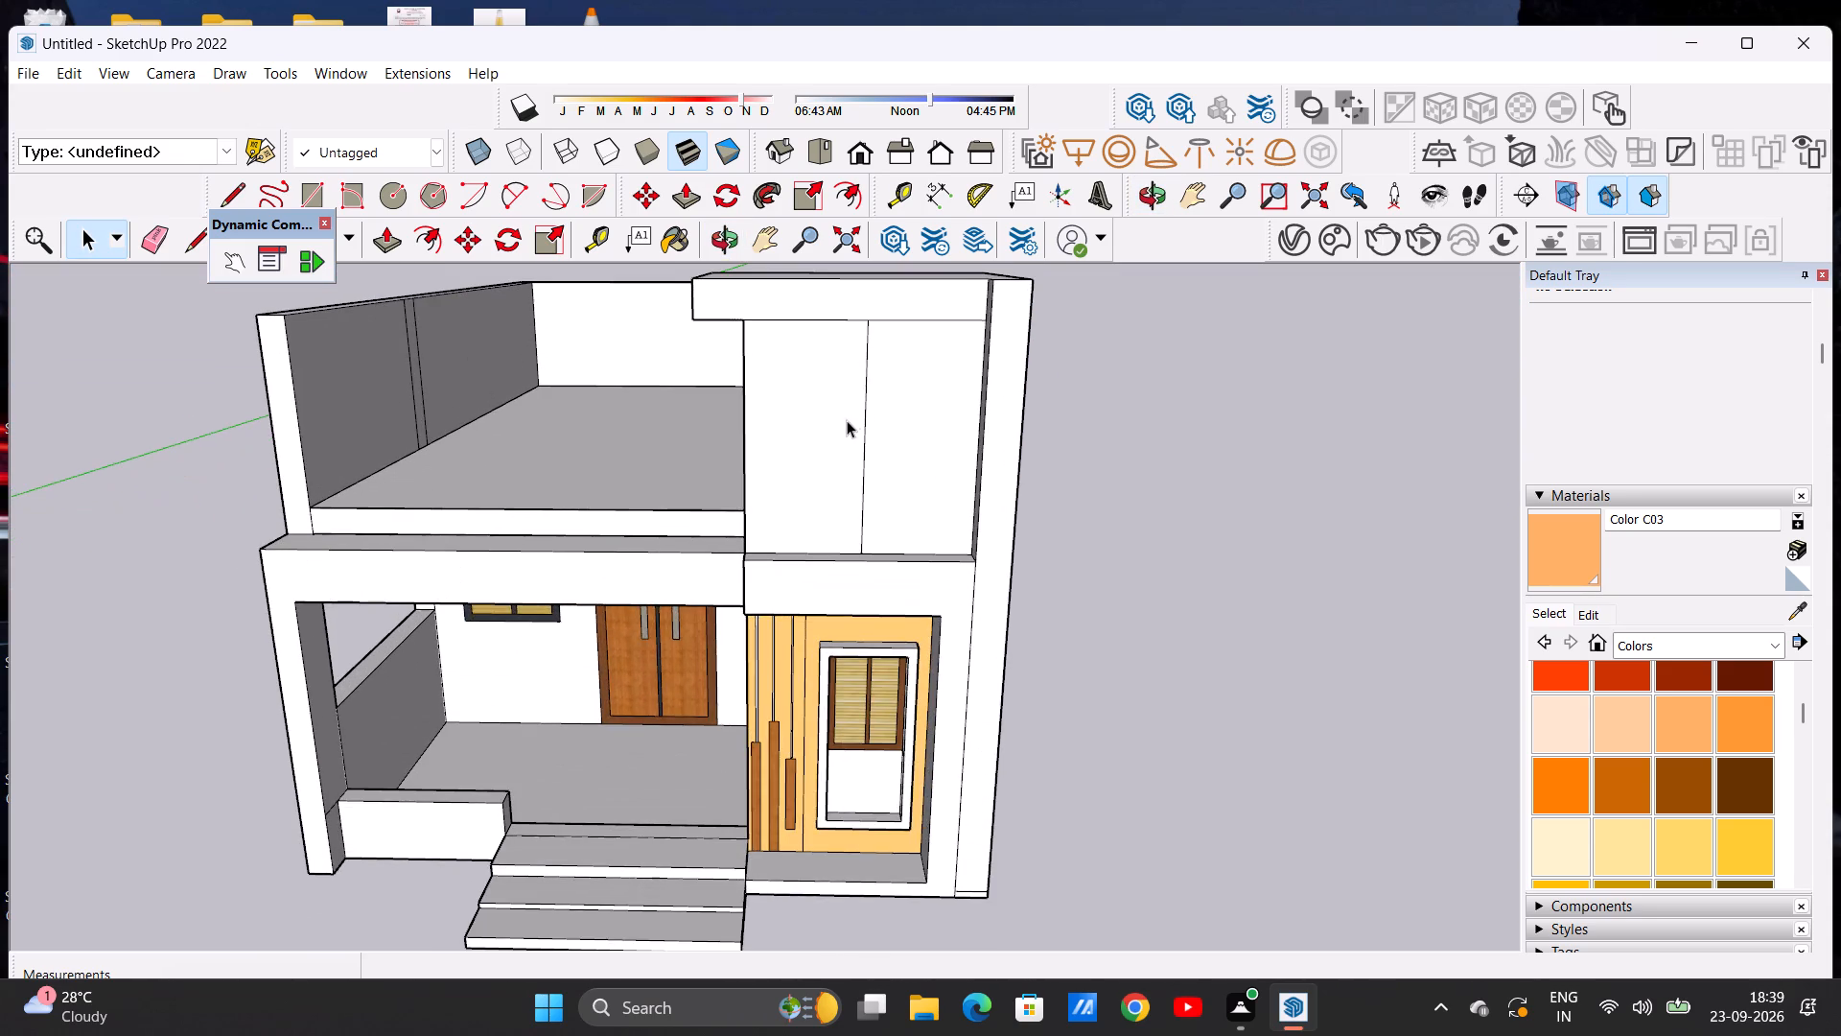
{"action": "middle_click_drag", "start_coordinate": [870, 431], "coordinate": [912, 480]}
{"action": "scroll", "coordinate": [897, 476], "scroll_direction": "up", "scroll_amount": 3}
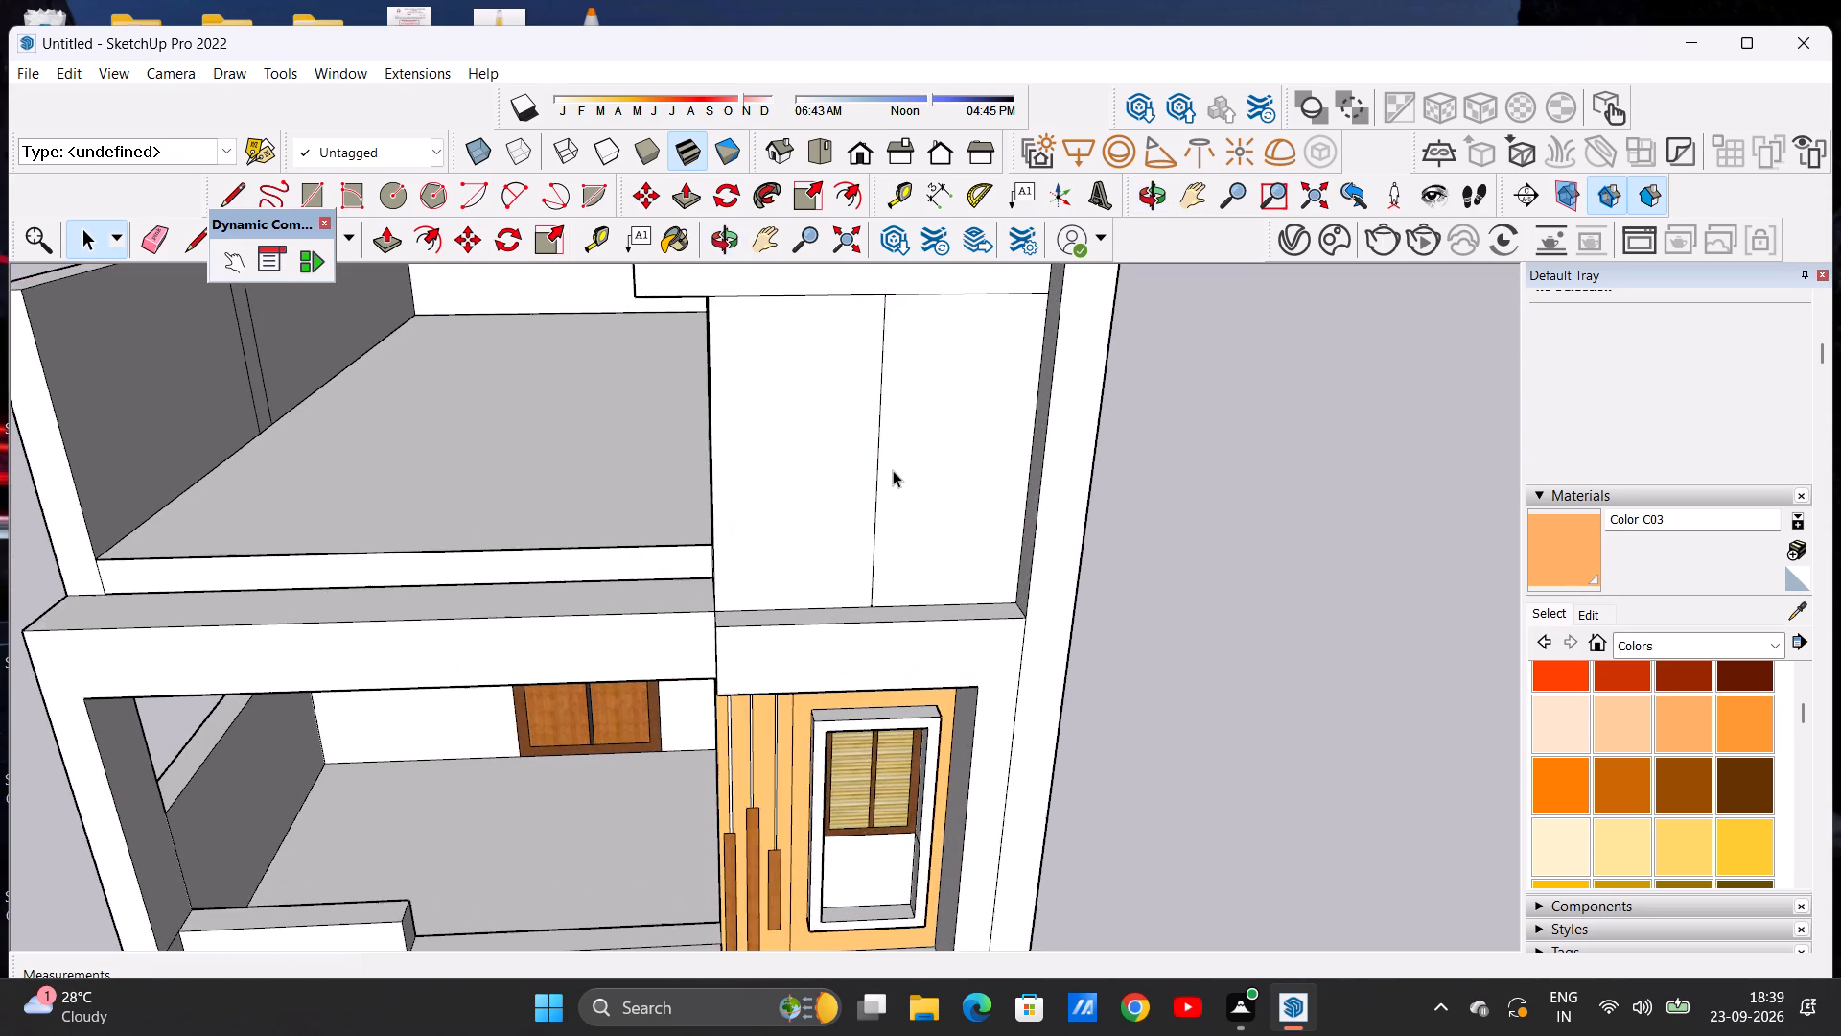
{"action": "scroll", "coordinate": [882, 445], "scroll_direction": "down", "scroll_amount": 10}
{"action": "scroll", "coordinate": [886, 389], "scroll_direction": "up", "scroll_amount": 4}
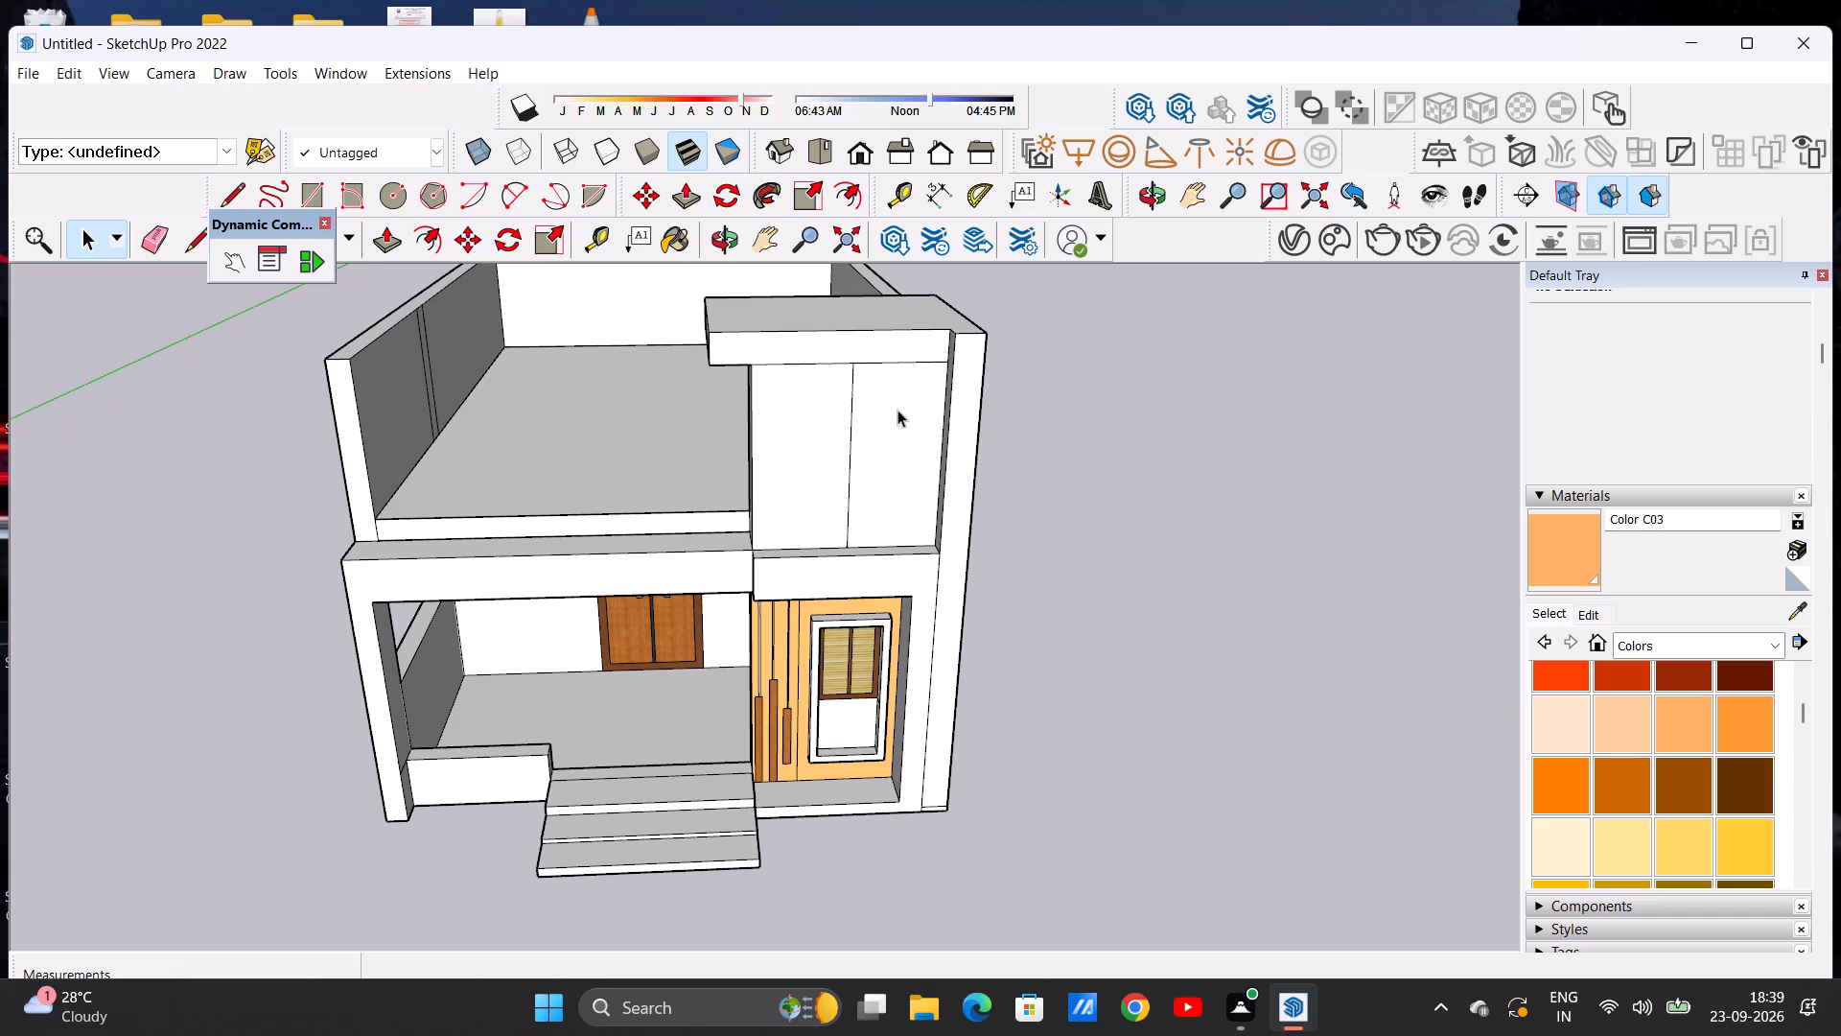
{"action": "key", "text": "ctrl+z"}
{"action": "key", "text": "ctrl+z"}
{"action": "key", "text": "ctrl+z"}
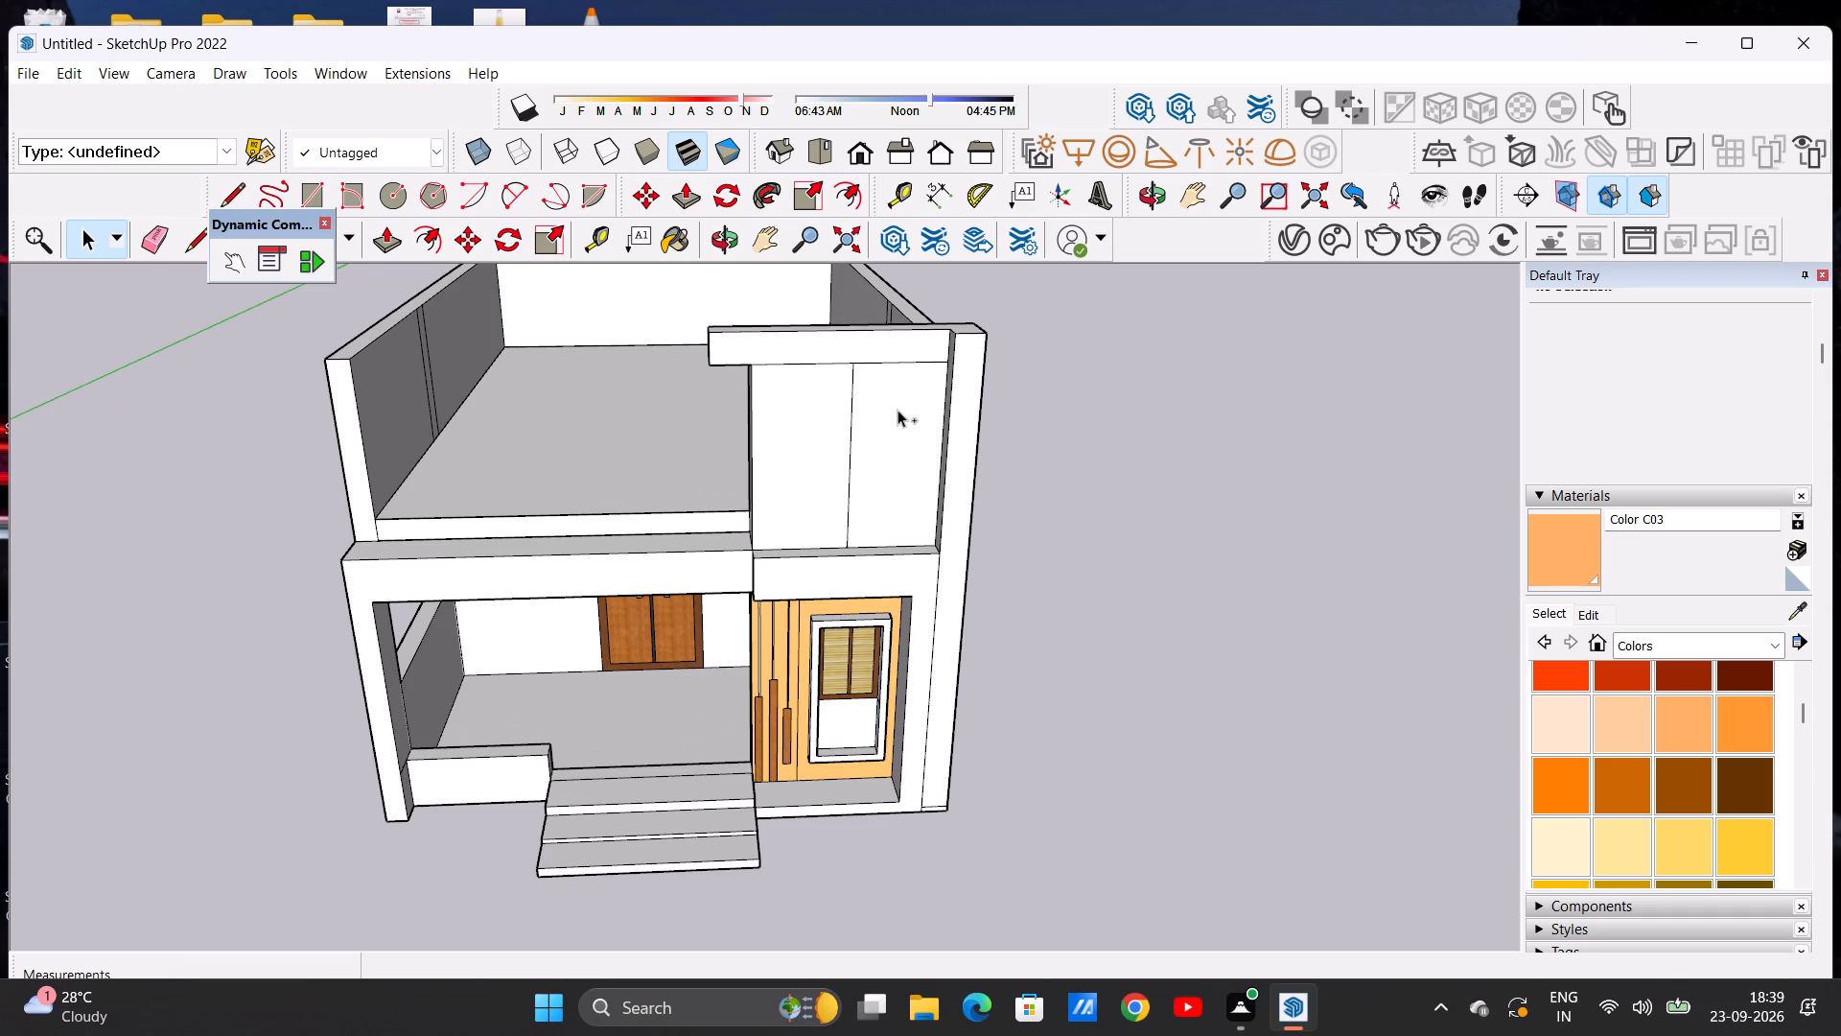
{"action": "key", "text": "ctrl+z"}
{"action": "key", "text": "ctrl+z"}
{"action": "key", "text": "ctrl+z"}
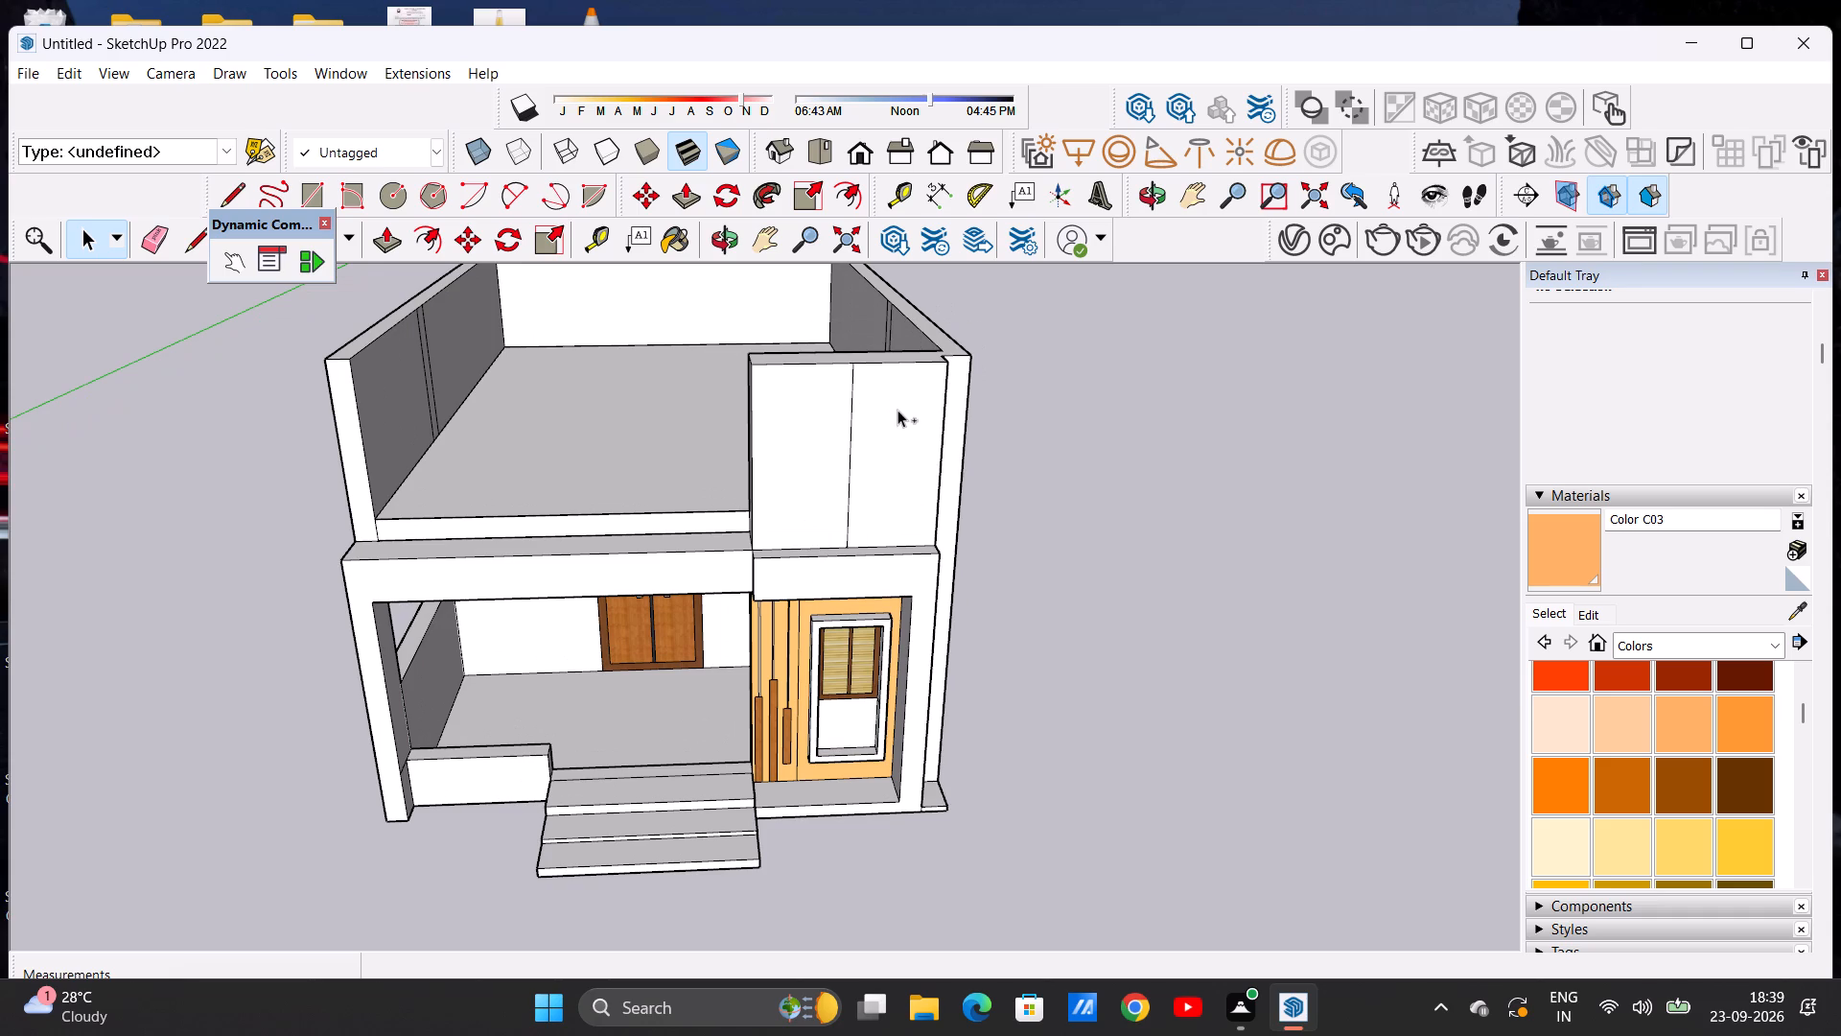
{"action": "key", "text": "ctrl+z"}
{"action": "key", "text": "ctrl+z"}
{"action": "key", "text": "ctrl+z"}
{"action": "key", "text": "ctrl+z"}
{"action": "key", "text": "ctrl+z"}
{"action": "key", "text": "ctrl+z"}
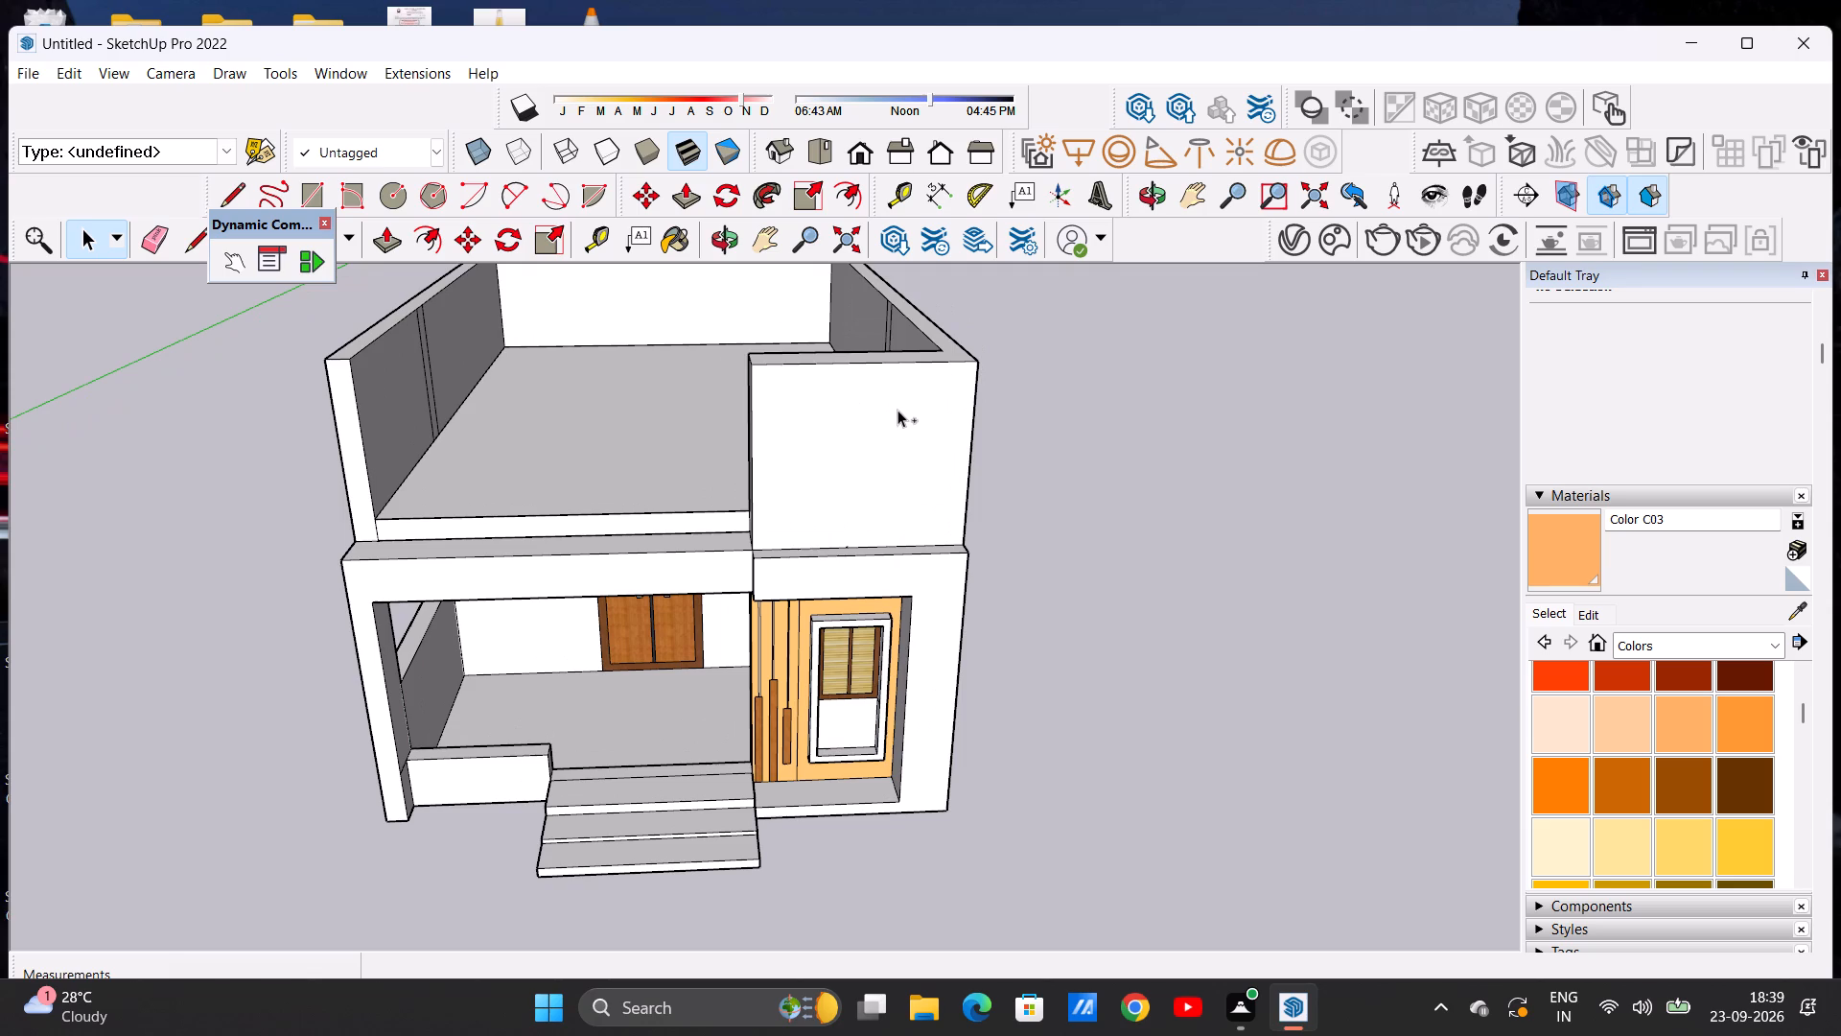
{"action": "key", "text": "ctrl+z"}
Push/Pull the outer side face of the front corner pillar beside the window about 11" inward.
{"action": "scroll", "coordinate": [895, 497], "scroll_direction": "down", "scroll_amount": 2}
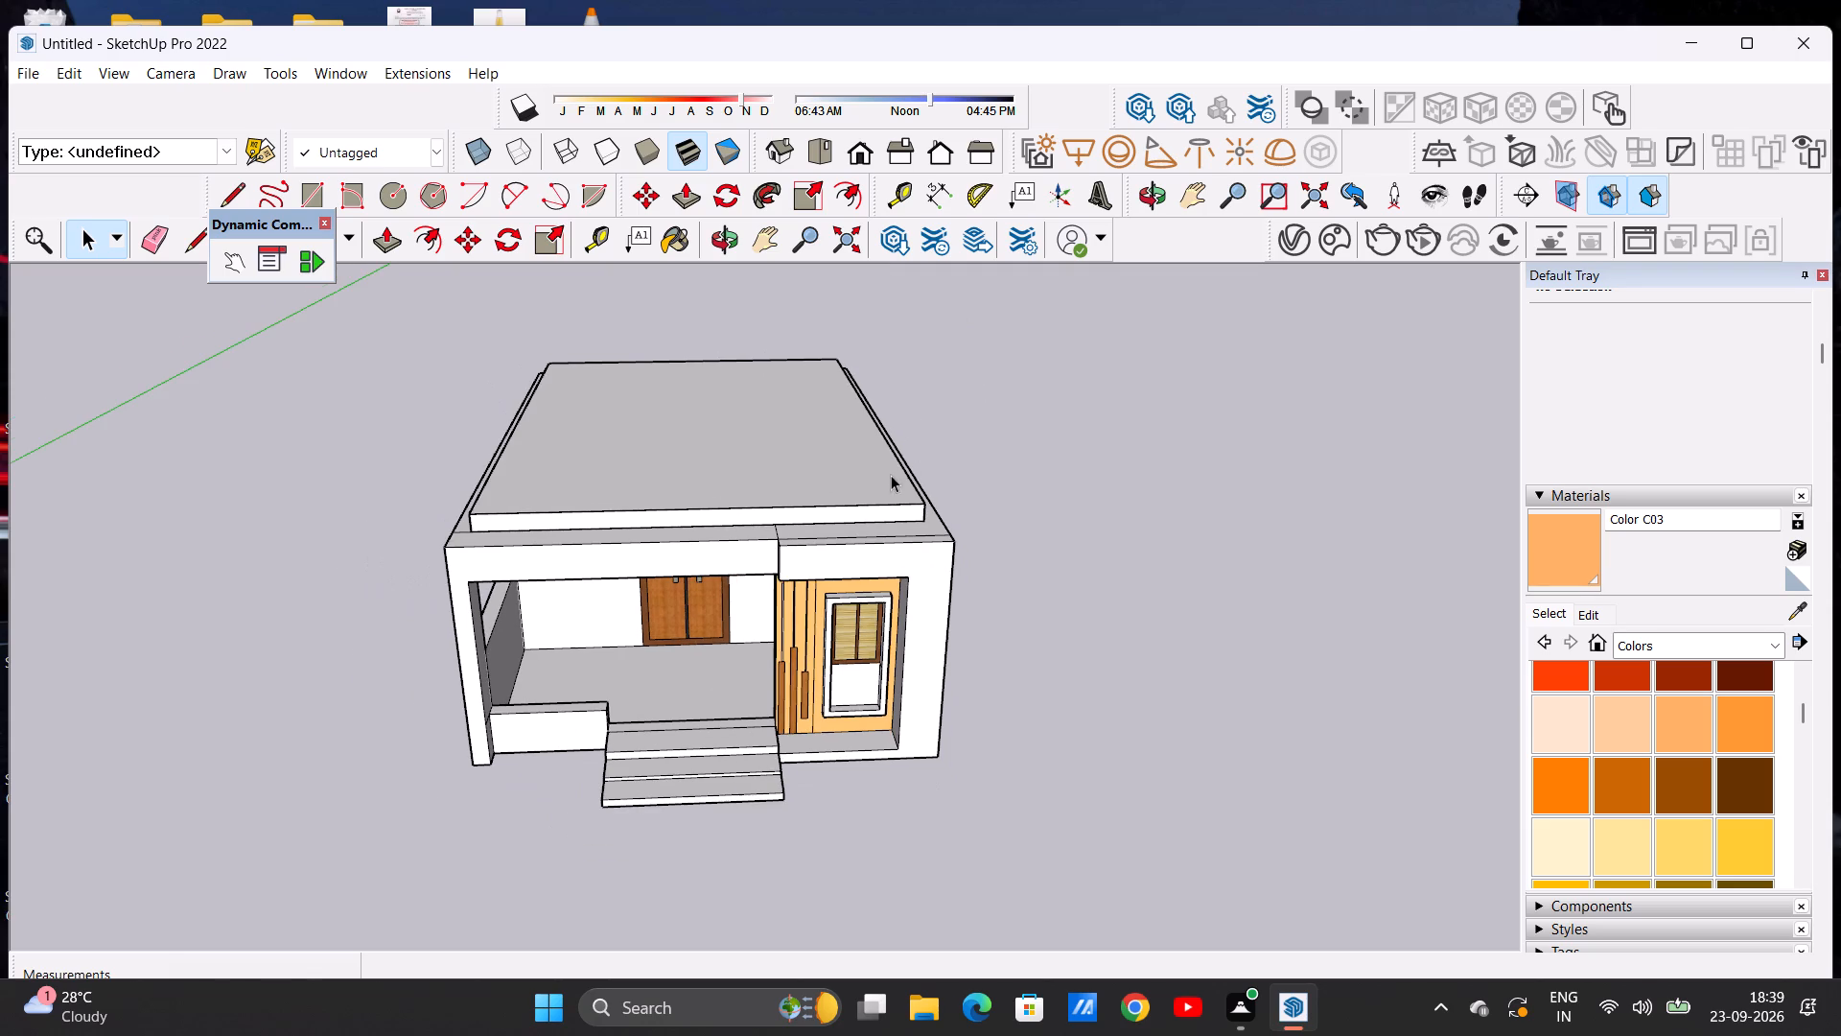
{"action": "scroll", "coordinate": [898, 517], "scroll_direction": "up", "scroll_amount": 2}
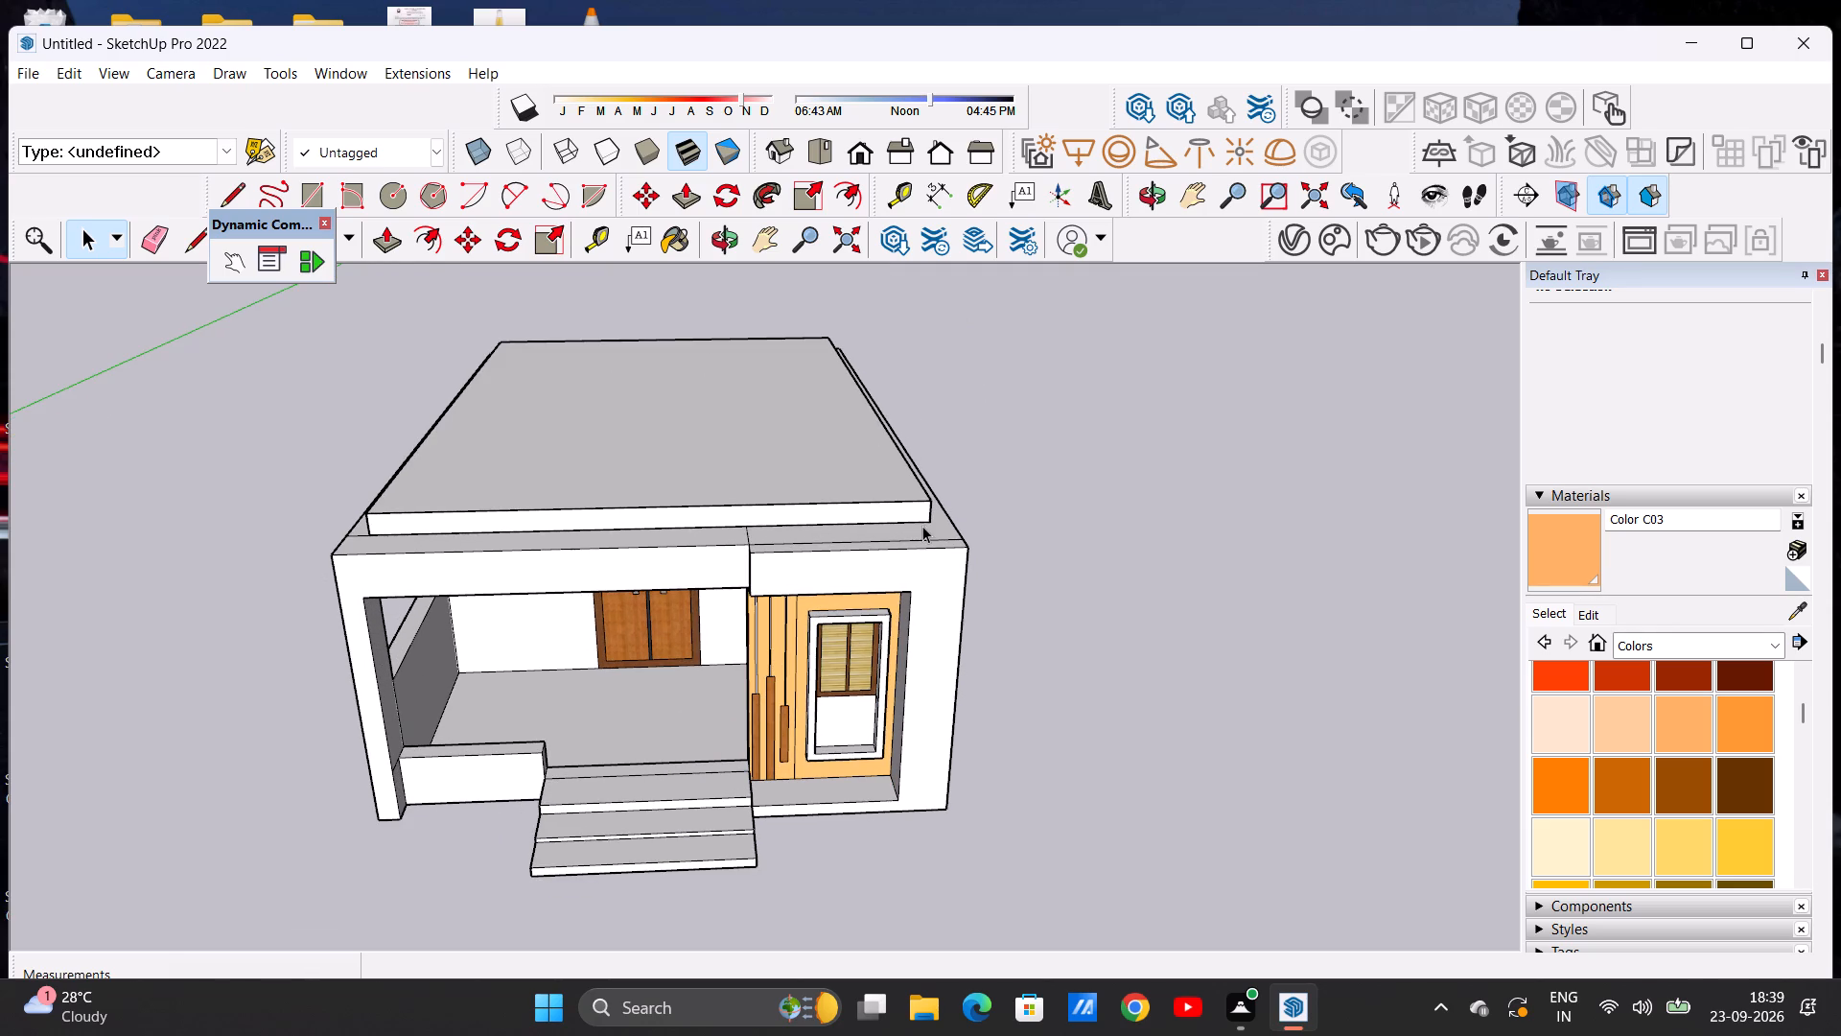
{"action": "scroll", "coordinate": [958, 557], "scroll_direction": "up", "scroll_amount": 2}
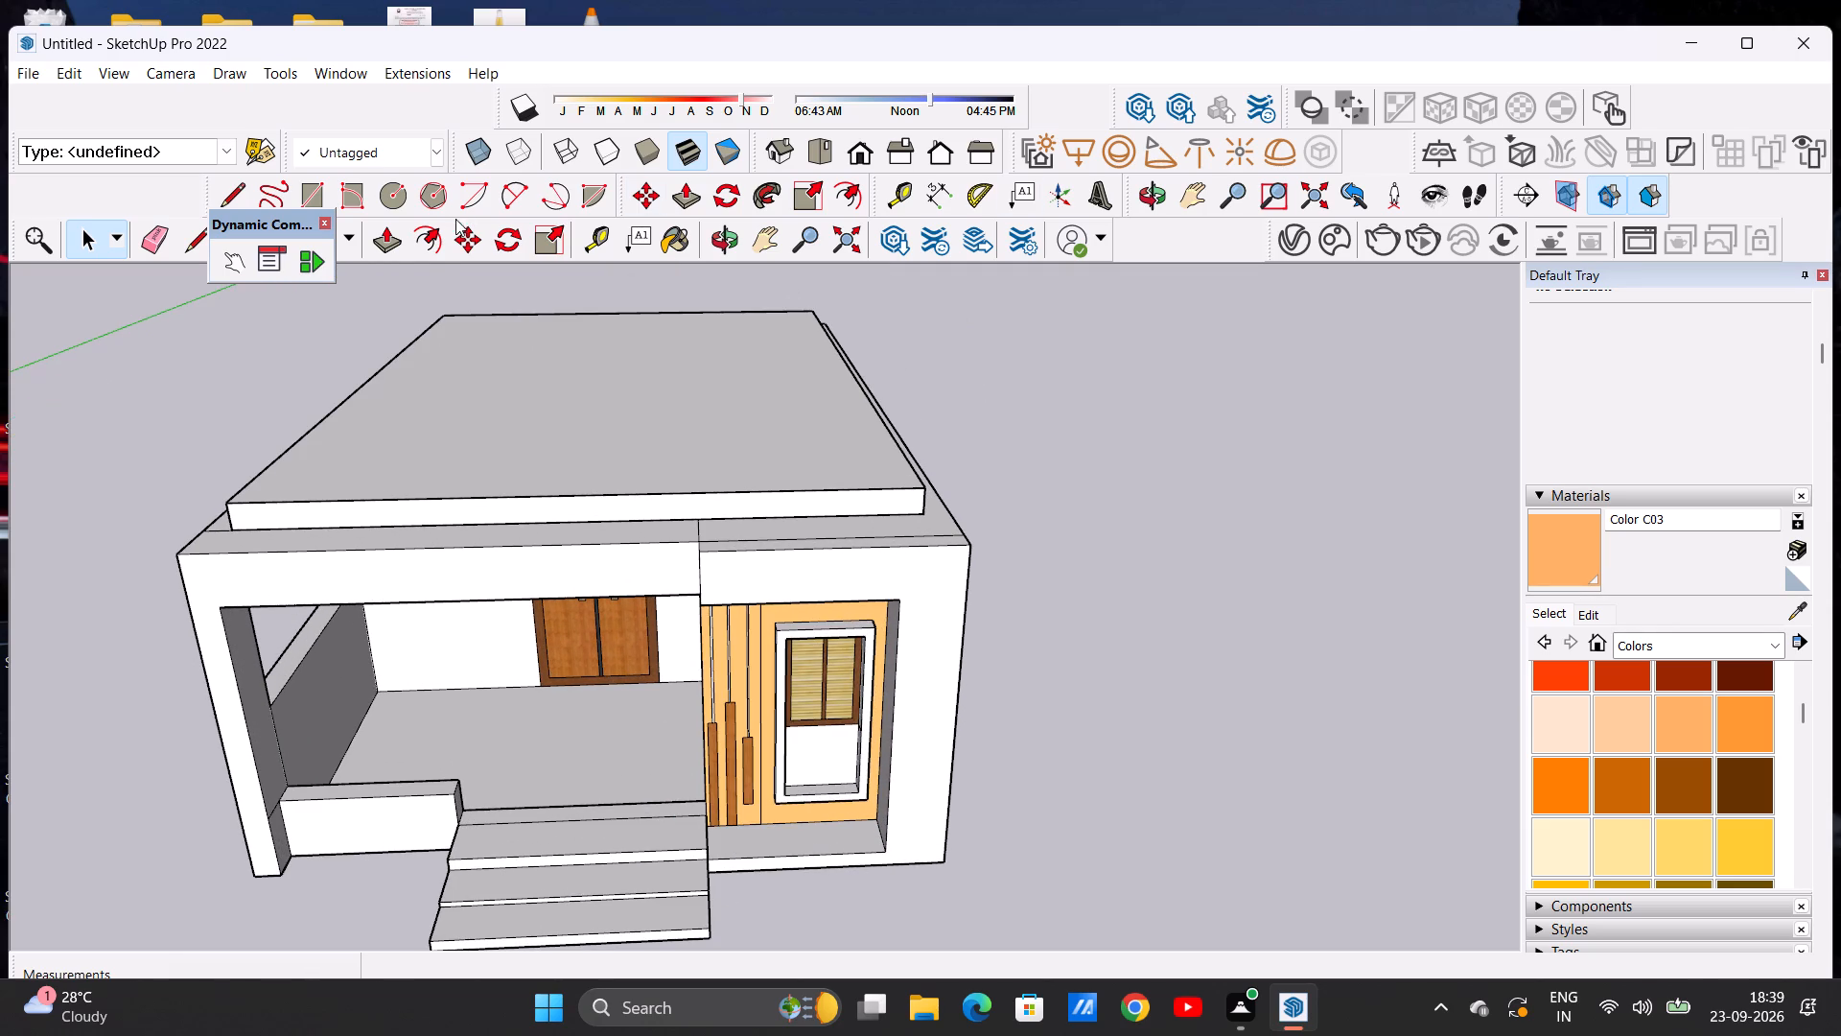
{"action": "left_click", "coordinate": [393, 242]}
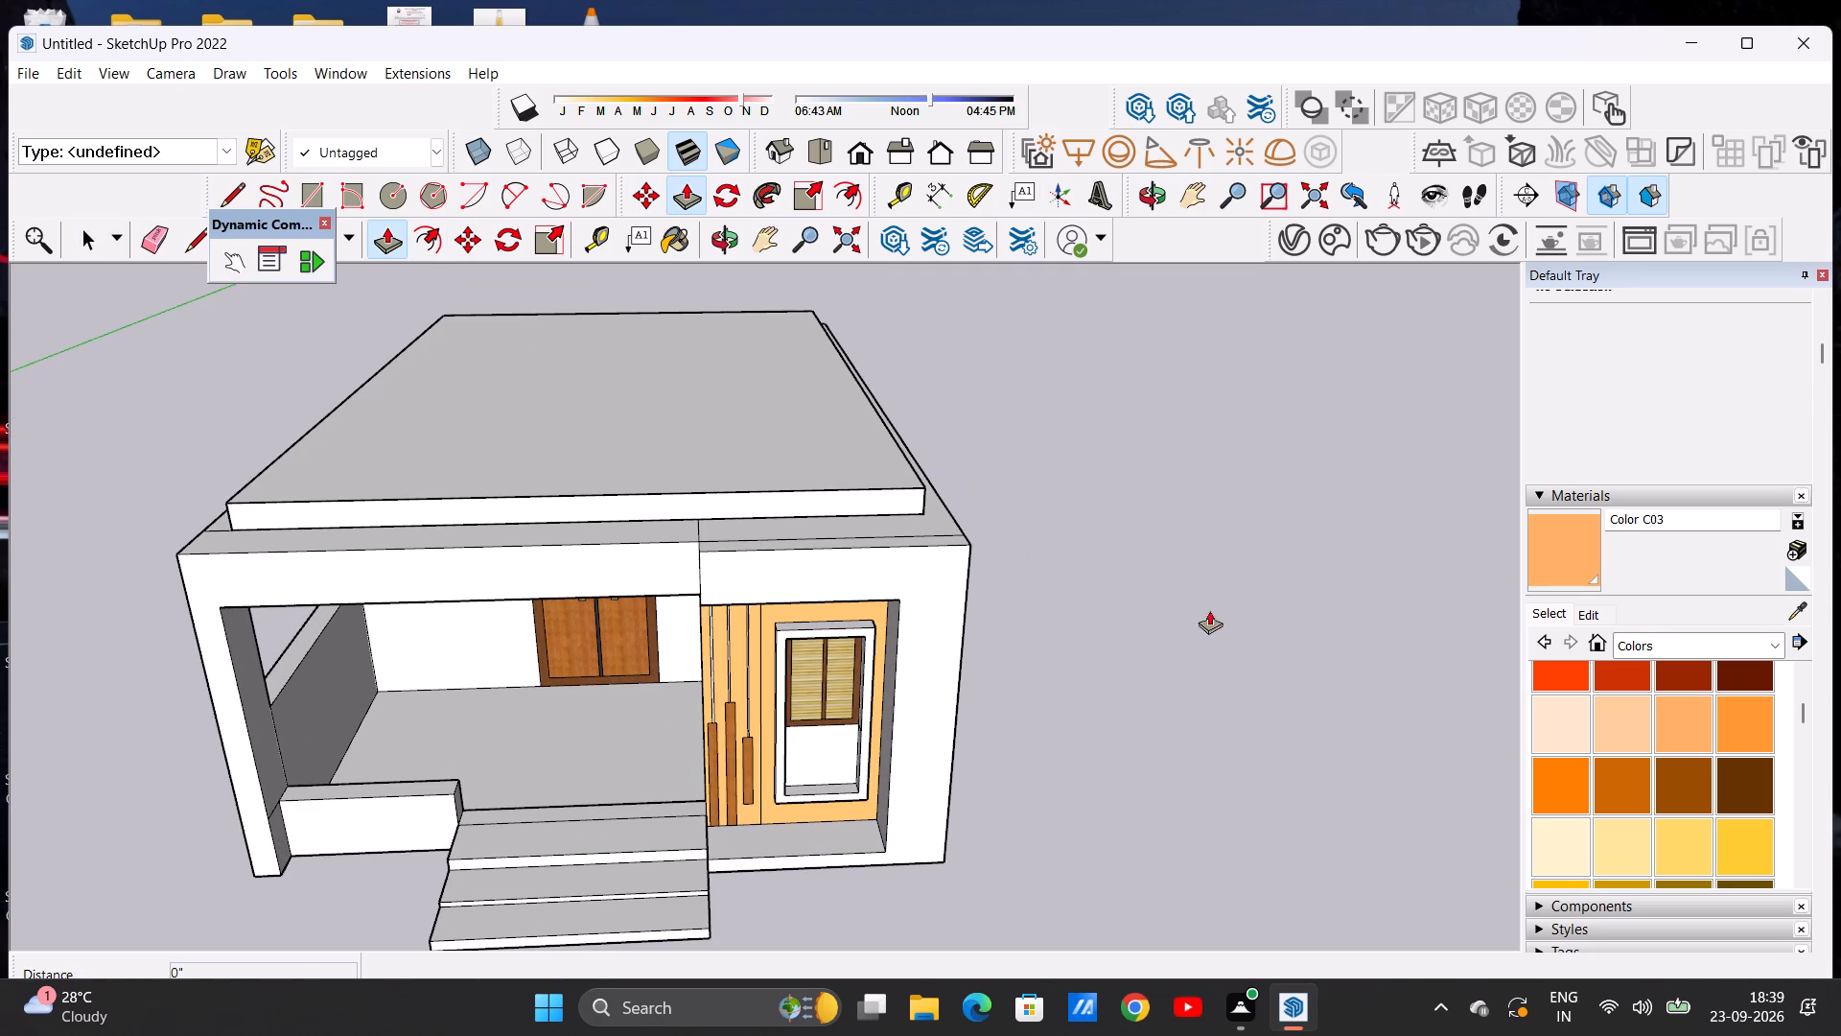
{"action": "middle_click_drag", "start_coordinate": [1294, 624], "coordinate": [983, 533]}
{"action": "left_click", "coordinate": [768, 624]}
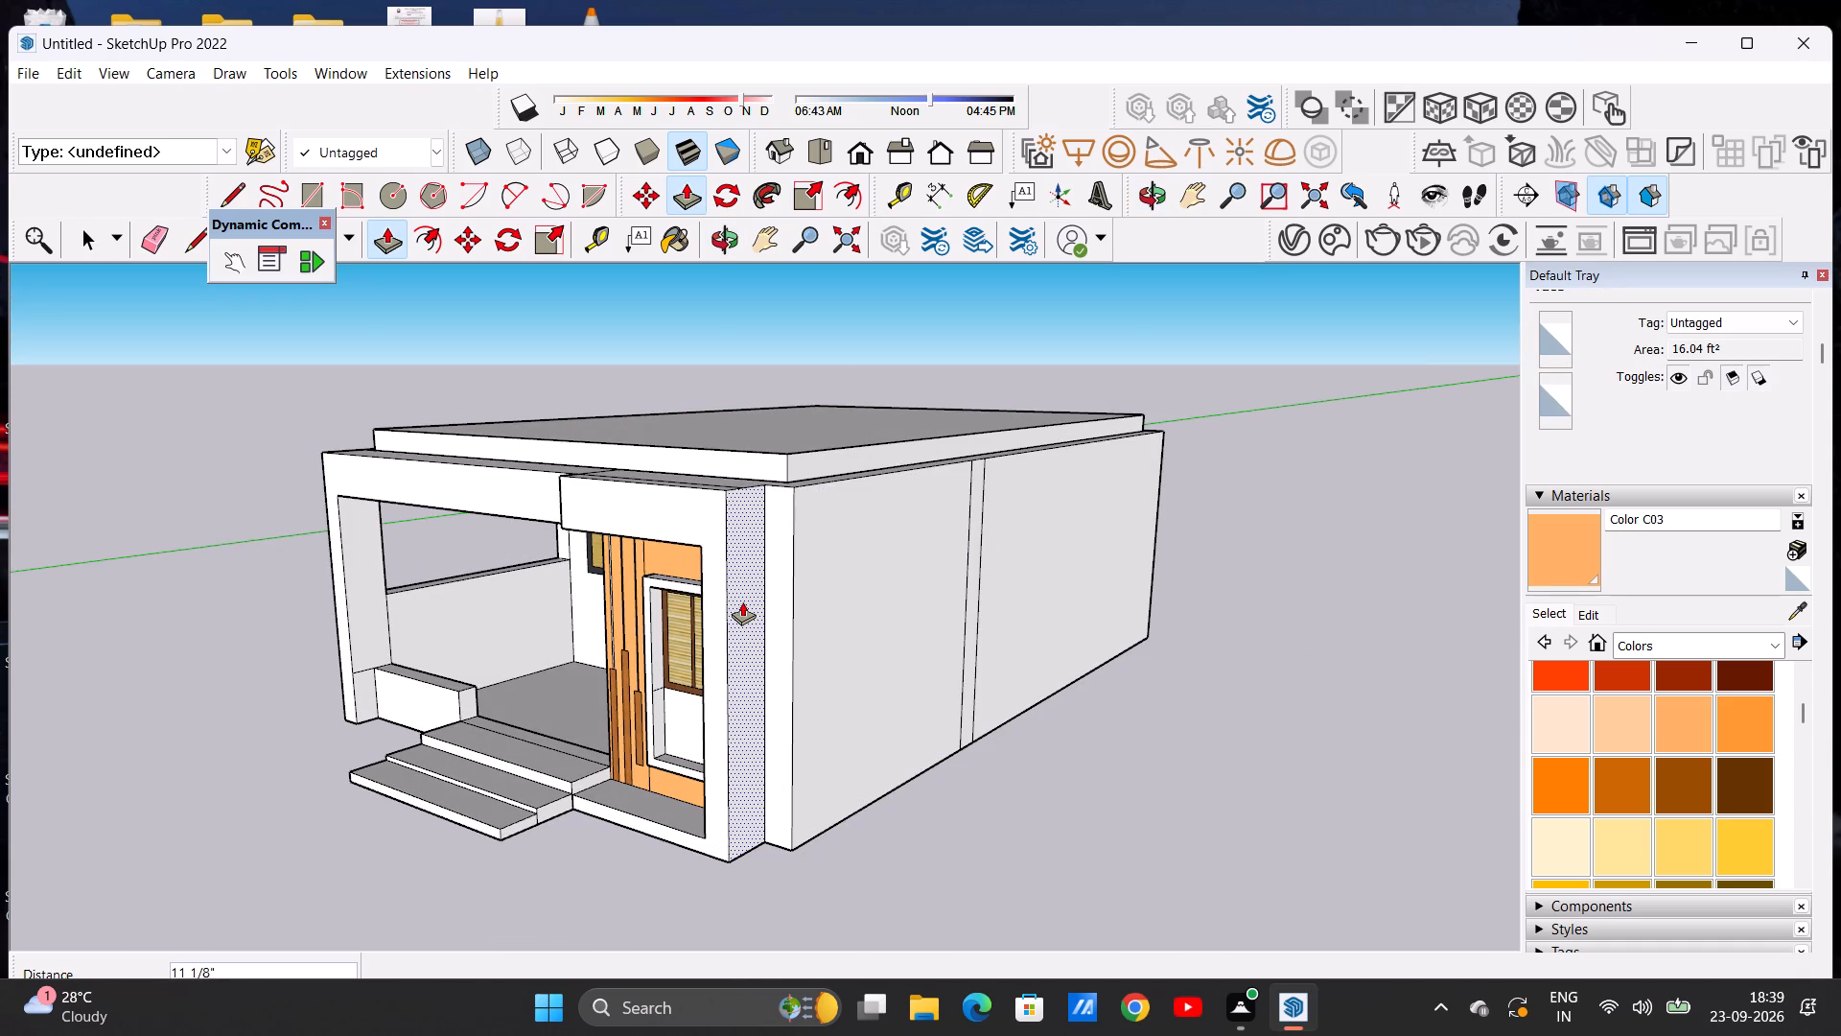
{"action": "left_click", "coordinate": [742, 601]}
{"action": "key", "text": "space"}
Erase the short line across the front roof ledge where the porch meets the window bay.
{"action": "scroll", "coordinate": [864, 529], "scroll_direction": "down", "scroll_amount": 4}
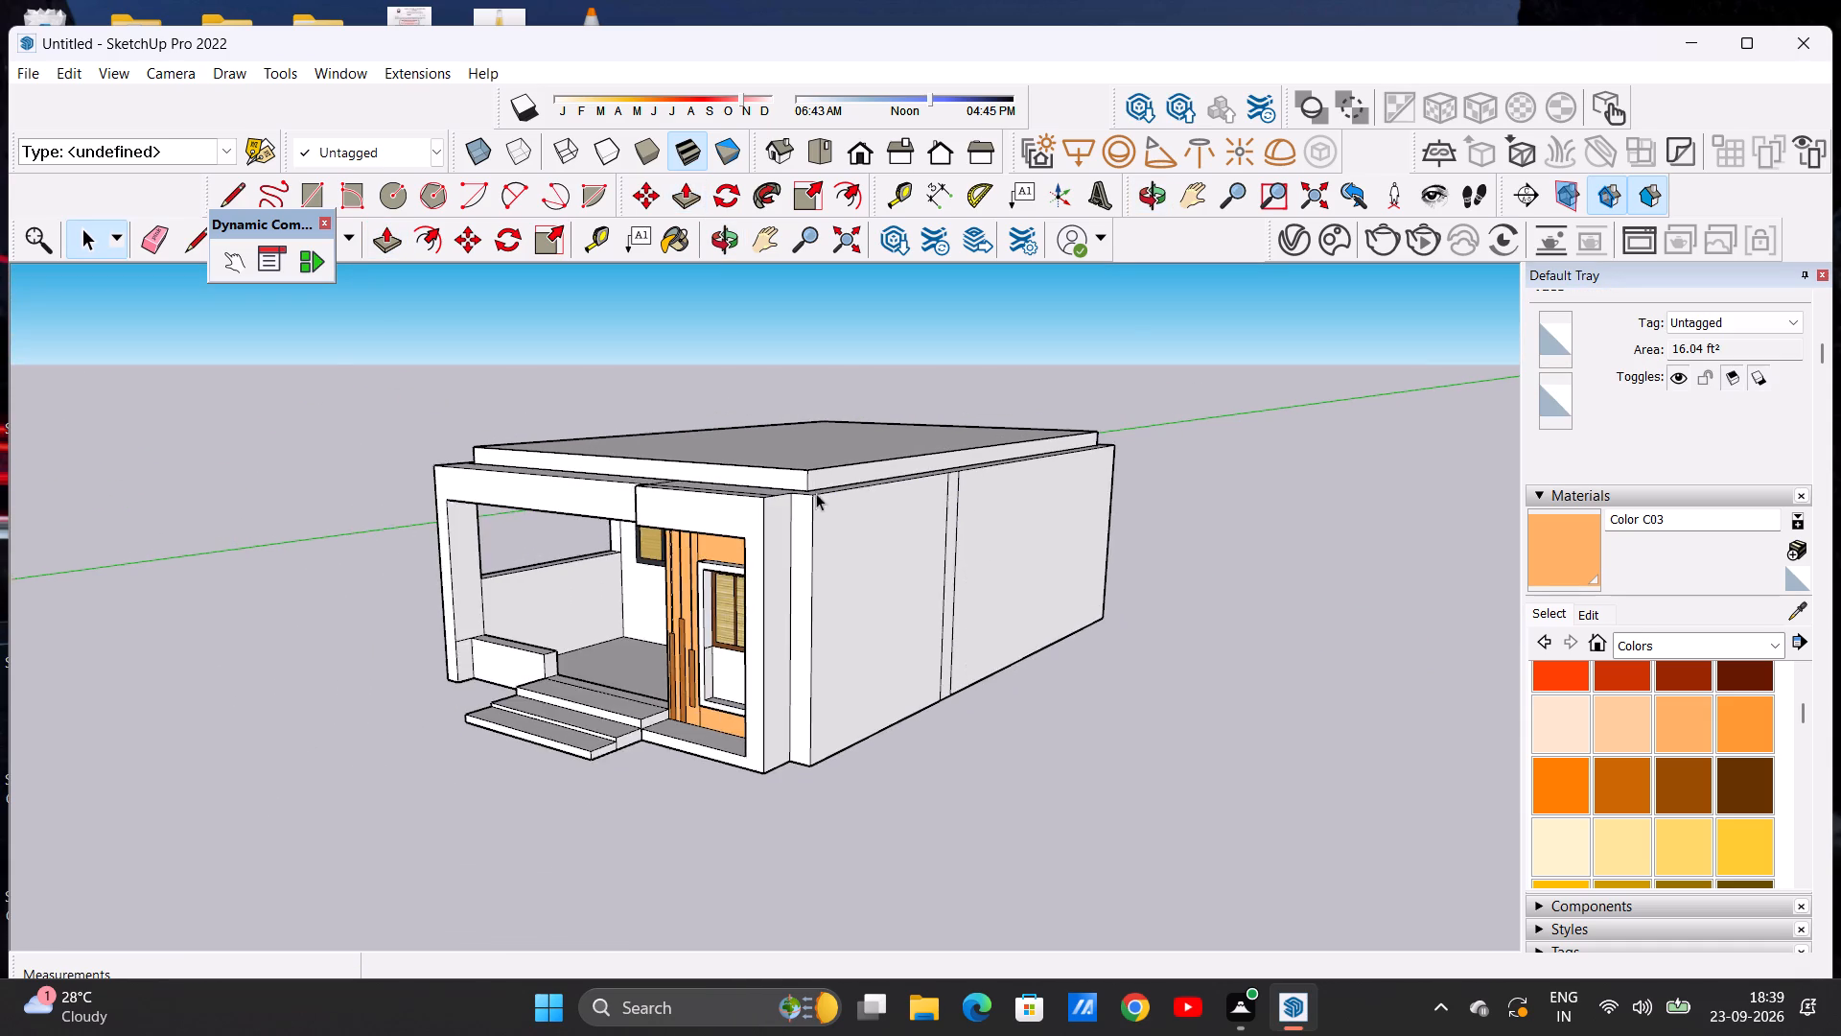
{"action": "middle_click_drag", "start_coordinate": [802, 523], "coordinate": [927, 656]}
{"action": "middle_click_drag", "start_coordinate": [855, 625], "coordinate": [911, 681]}
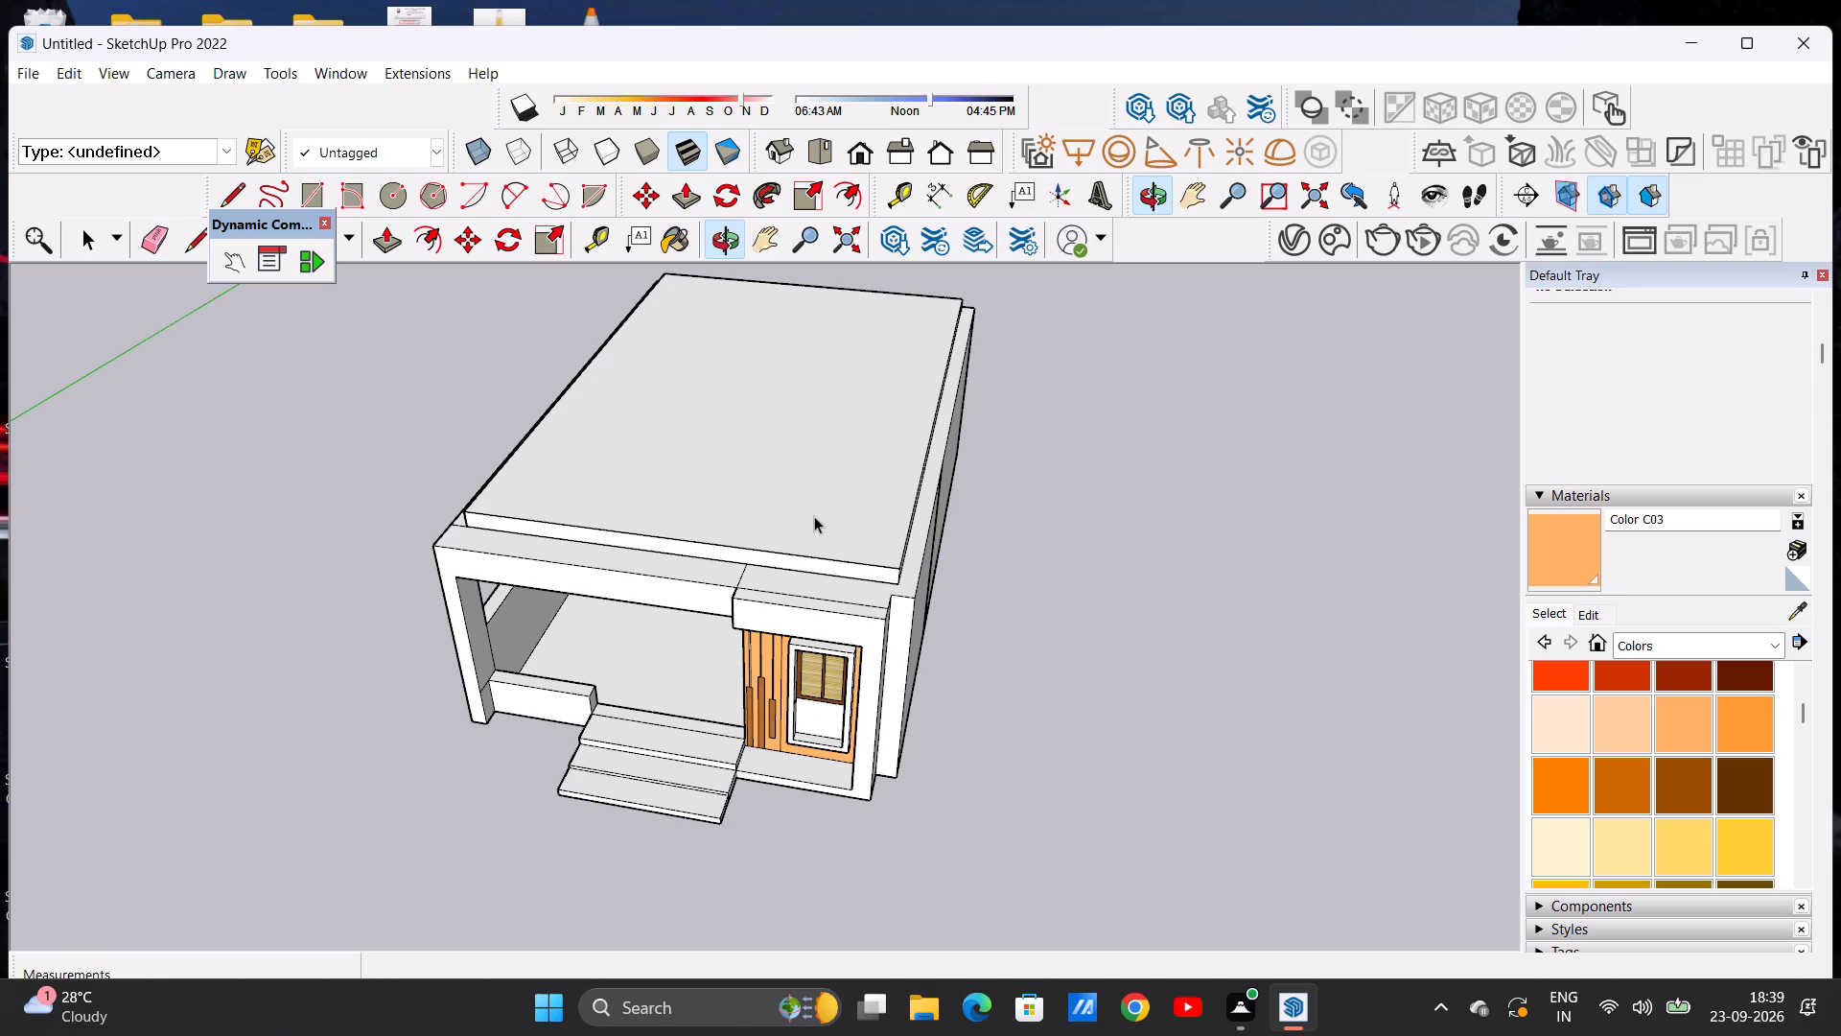
{"action": "scroll", "coordinate": [807, 604], "scroll_direction": "up", "scroll_amount": 6}
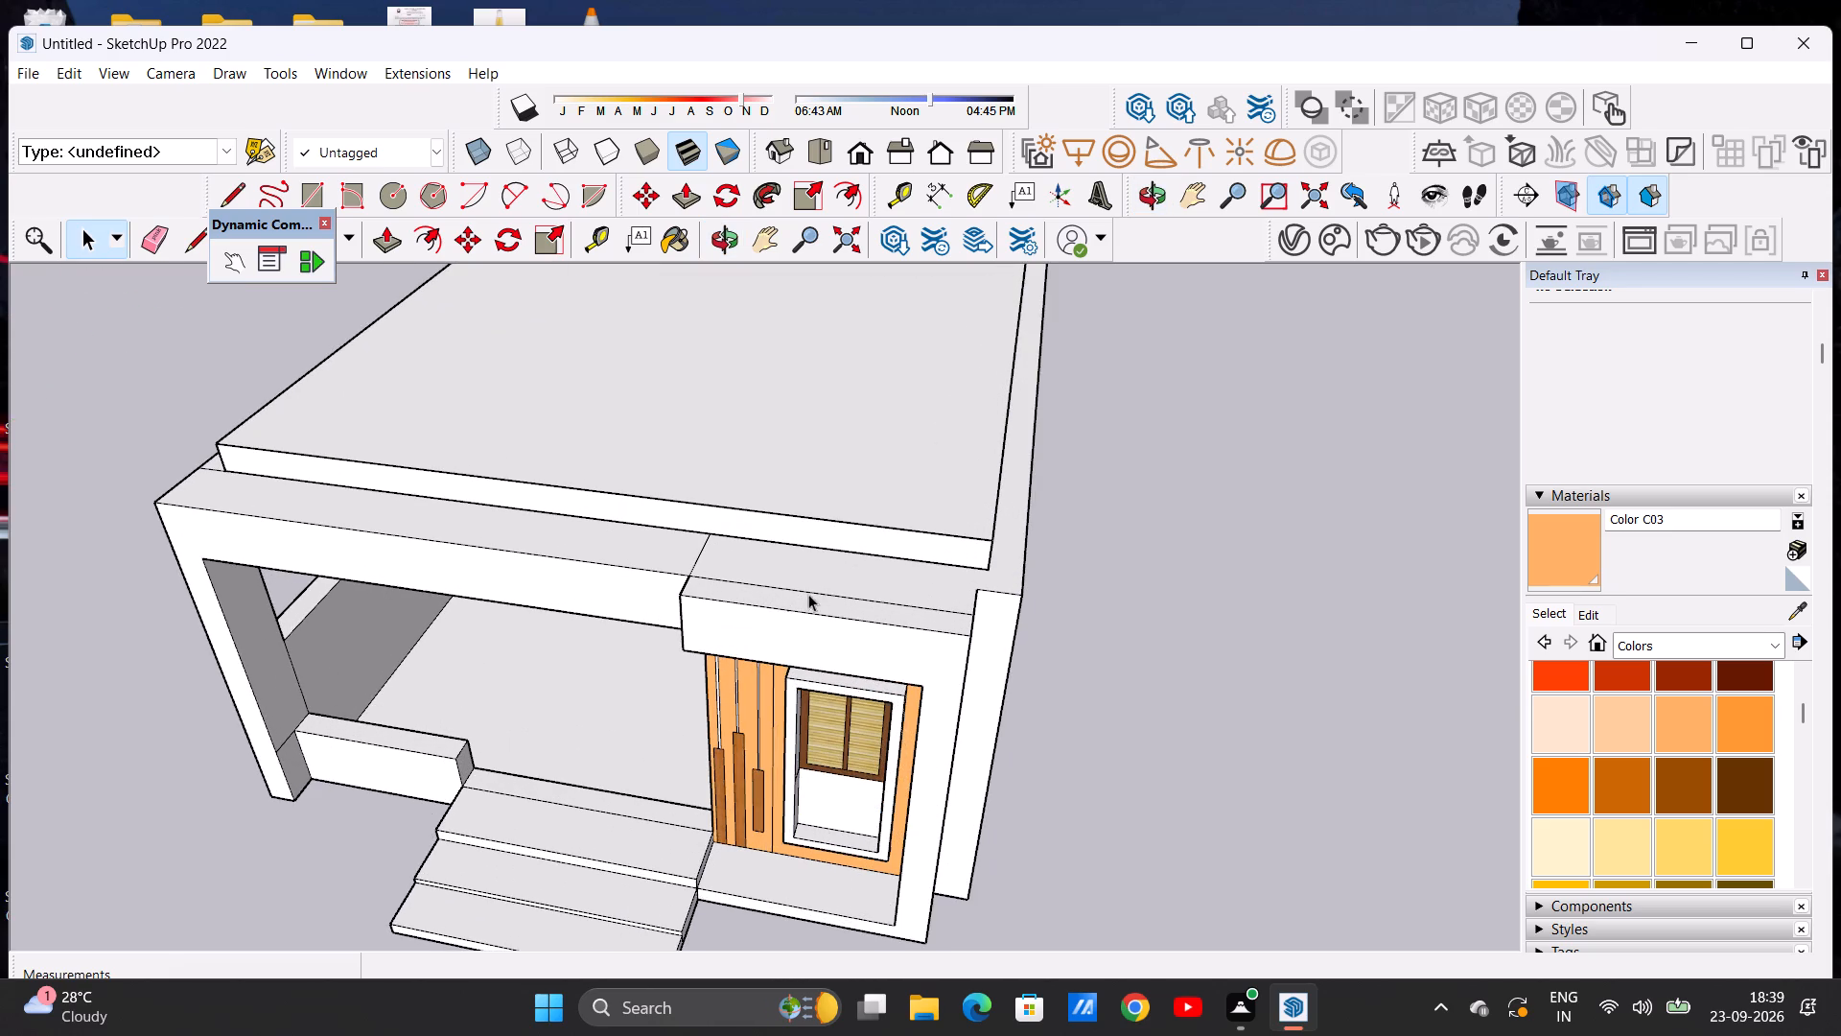
{"action": "middle_click_drag", "start_coordinate": [821, 594], "coordinate": [880, 615]}
{"action": "scroll", "coordinate": [785, 570], "scroll_direction": "up", "scroll_amount": 3}
{"action": "scroll", "coordinate": [781, 533], "scroll_direction": "down", "scroll_amount": 3}
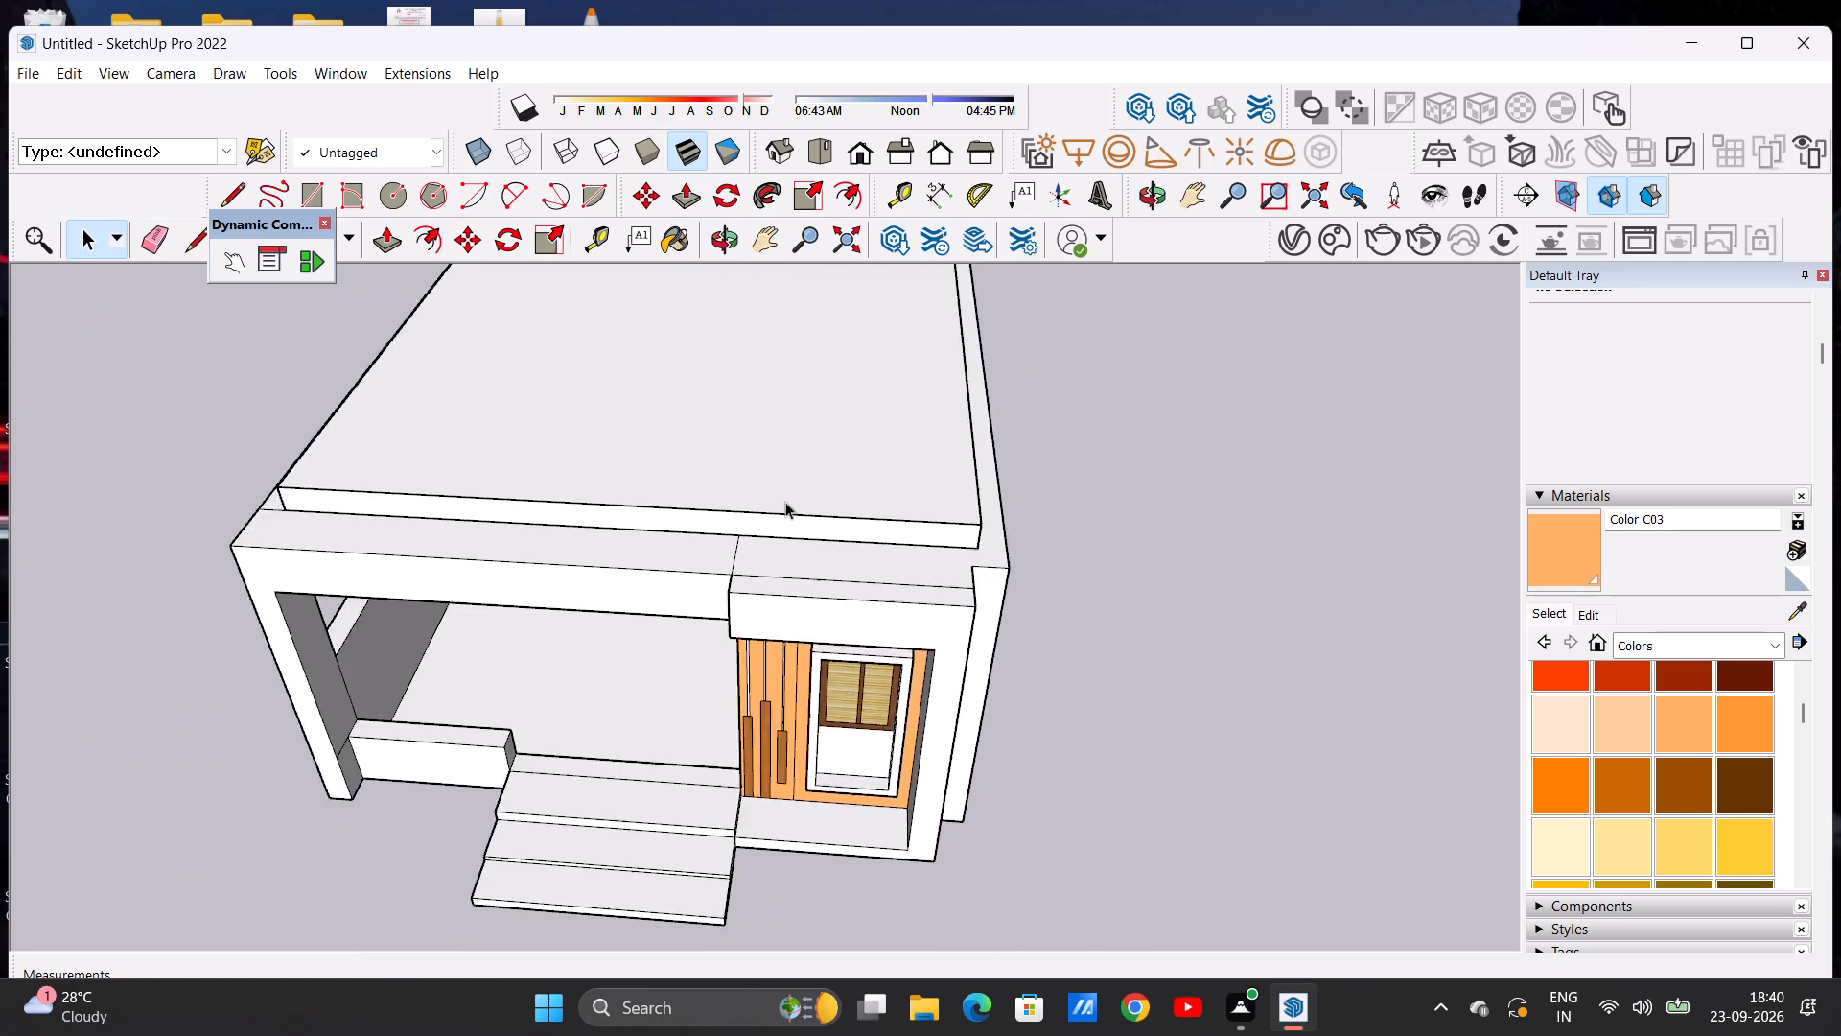
{"action": "scroll", "coordinate": [785, 502], "scroll_direction": "down", "scroll_amount": 8}
{"action": "scroll", "coordinate": [770, 538], "scroll_direction": "up", "scroll_amount": 5}
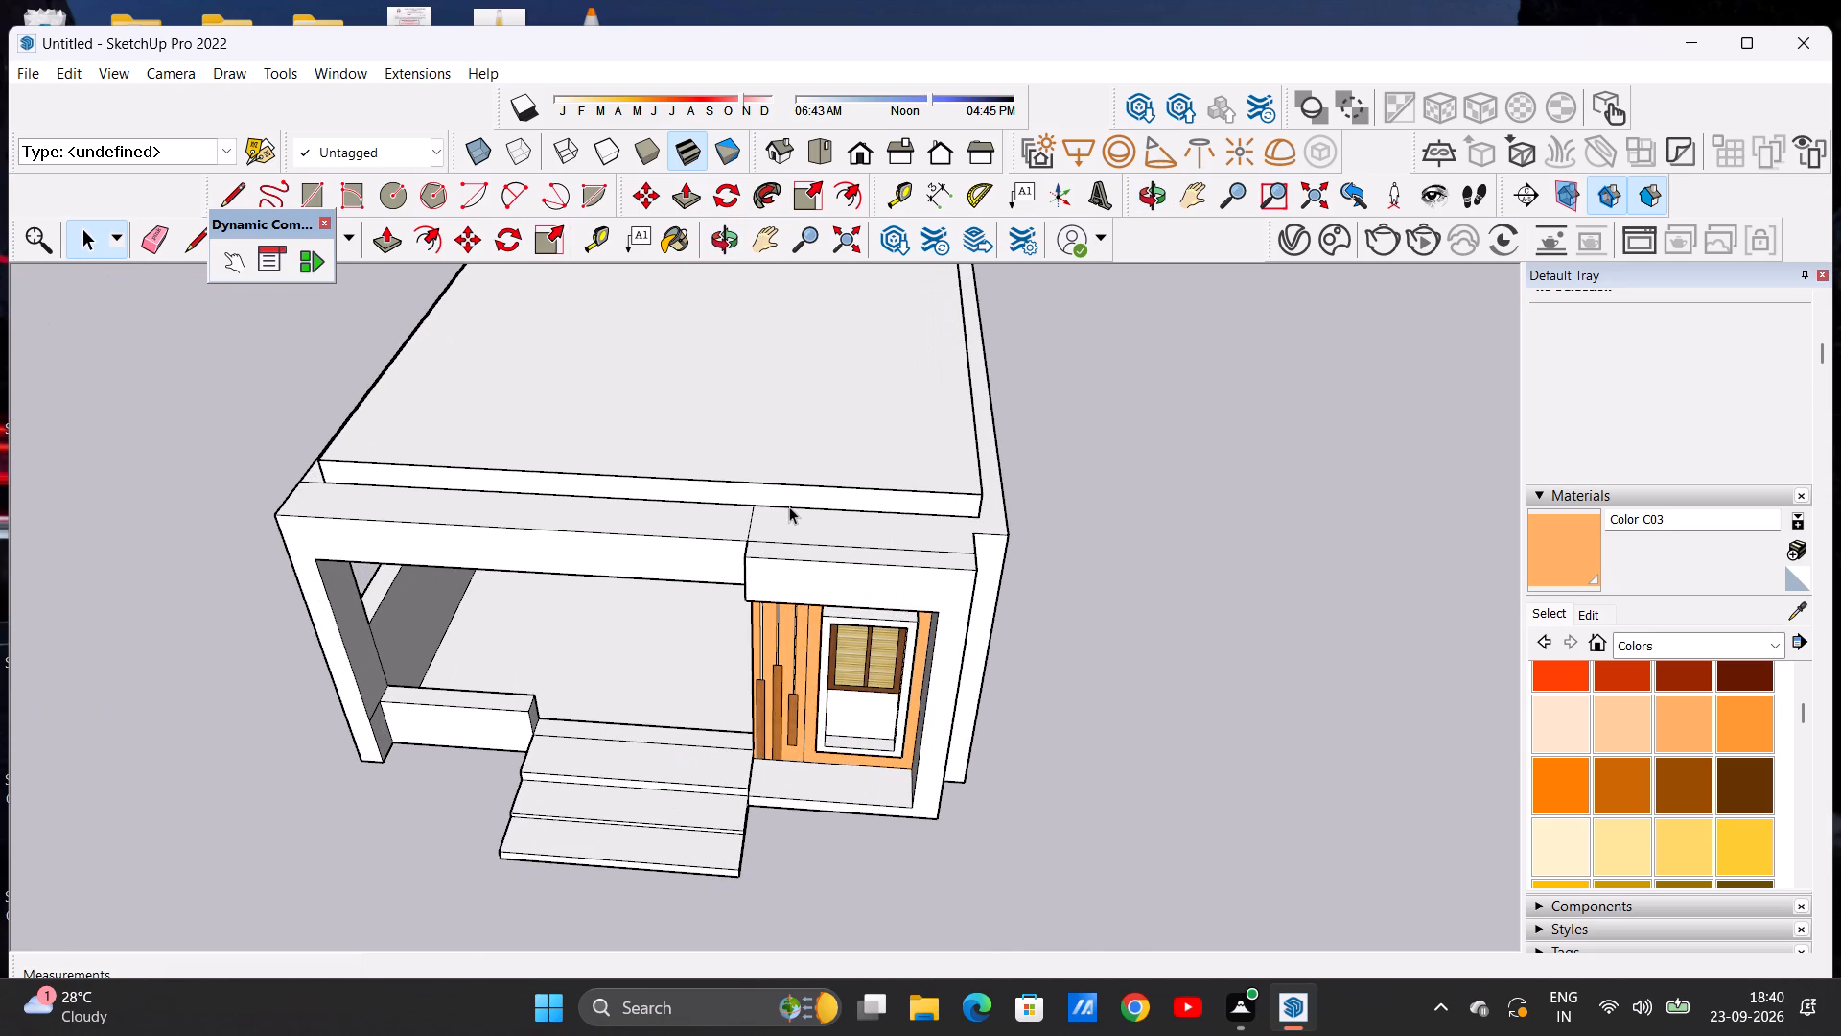
{"action": "scroll", "coordinate": [794, 537], "scroll_direction": "up", "scroll_amount": 6}
{"action": "scroll", "coordinate": [1223, 327], "scroll_direction": "down", "scroll_amount": 9}
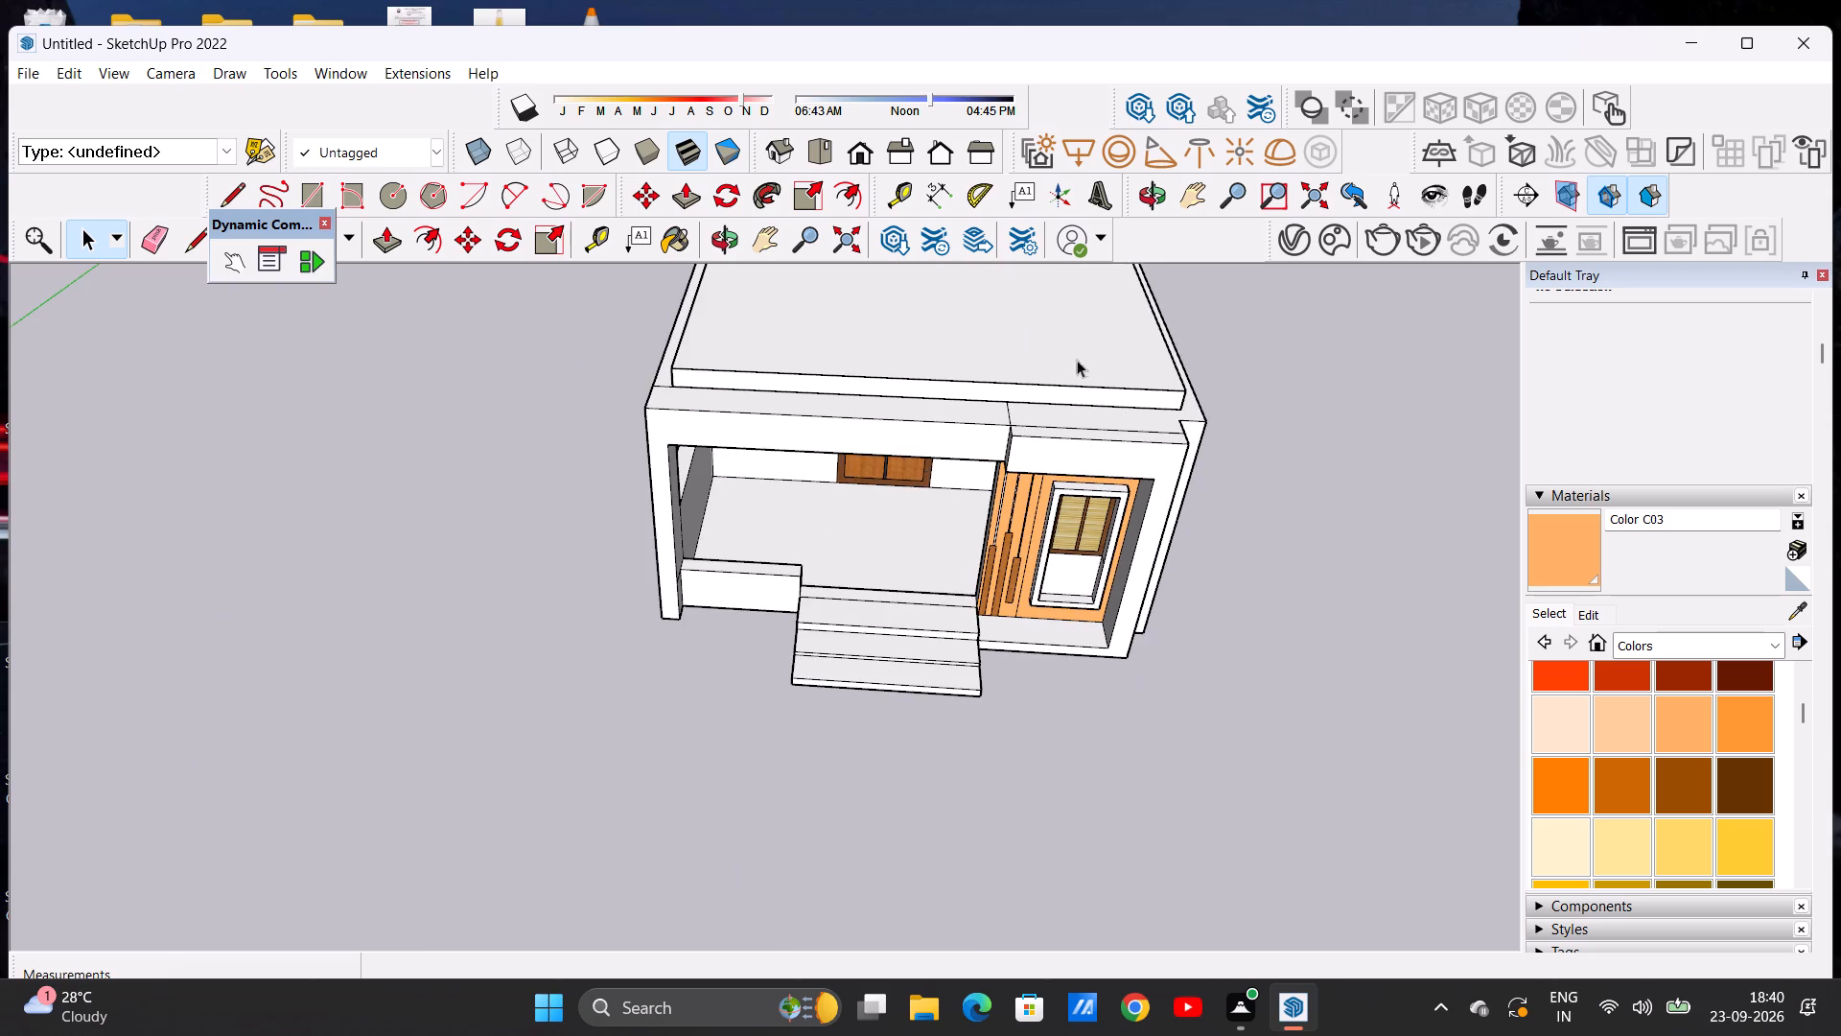
{"action": "scroll", "coordinate": [1275, 351], "scroll_direction": "up", "scroll_amount": 10}
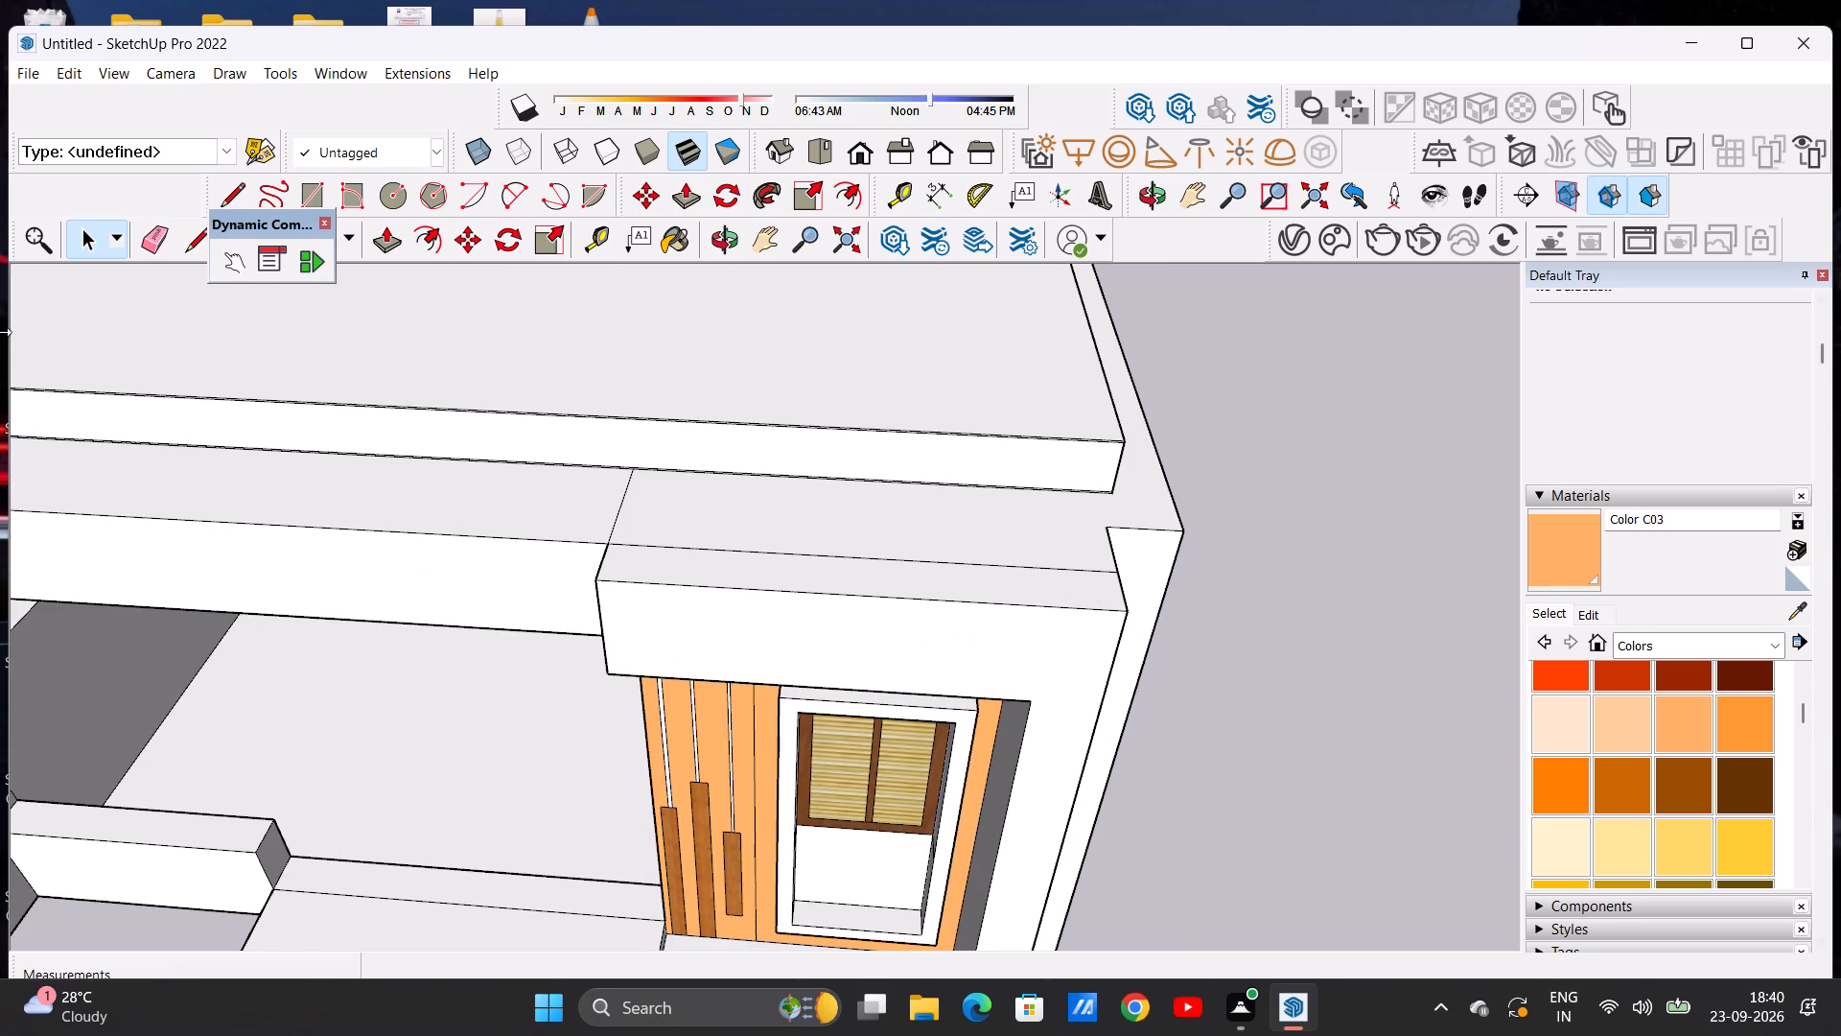
{"action": "left_click", "coordinate": [148, 241]}
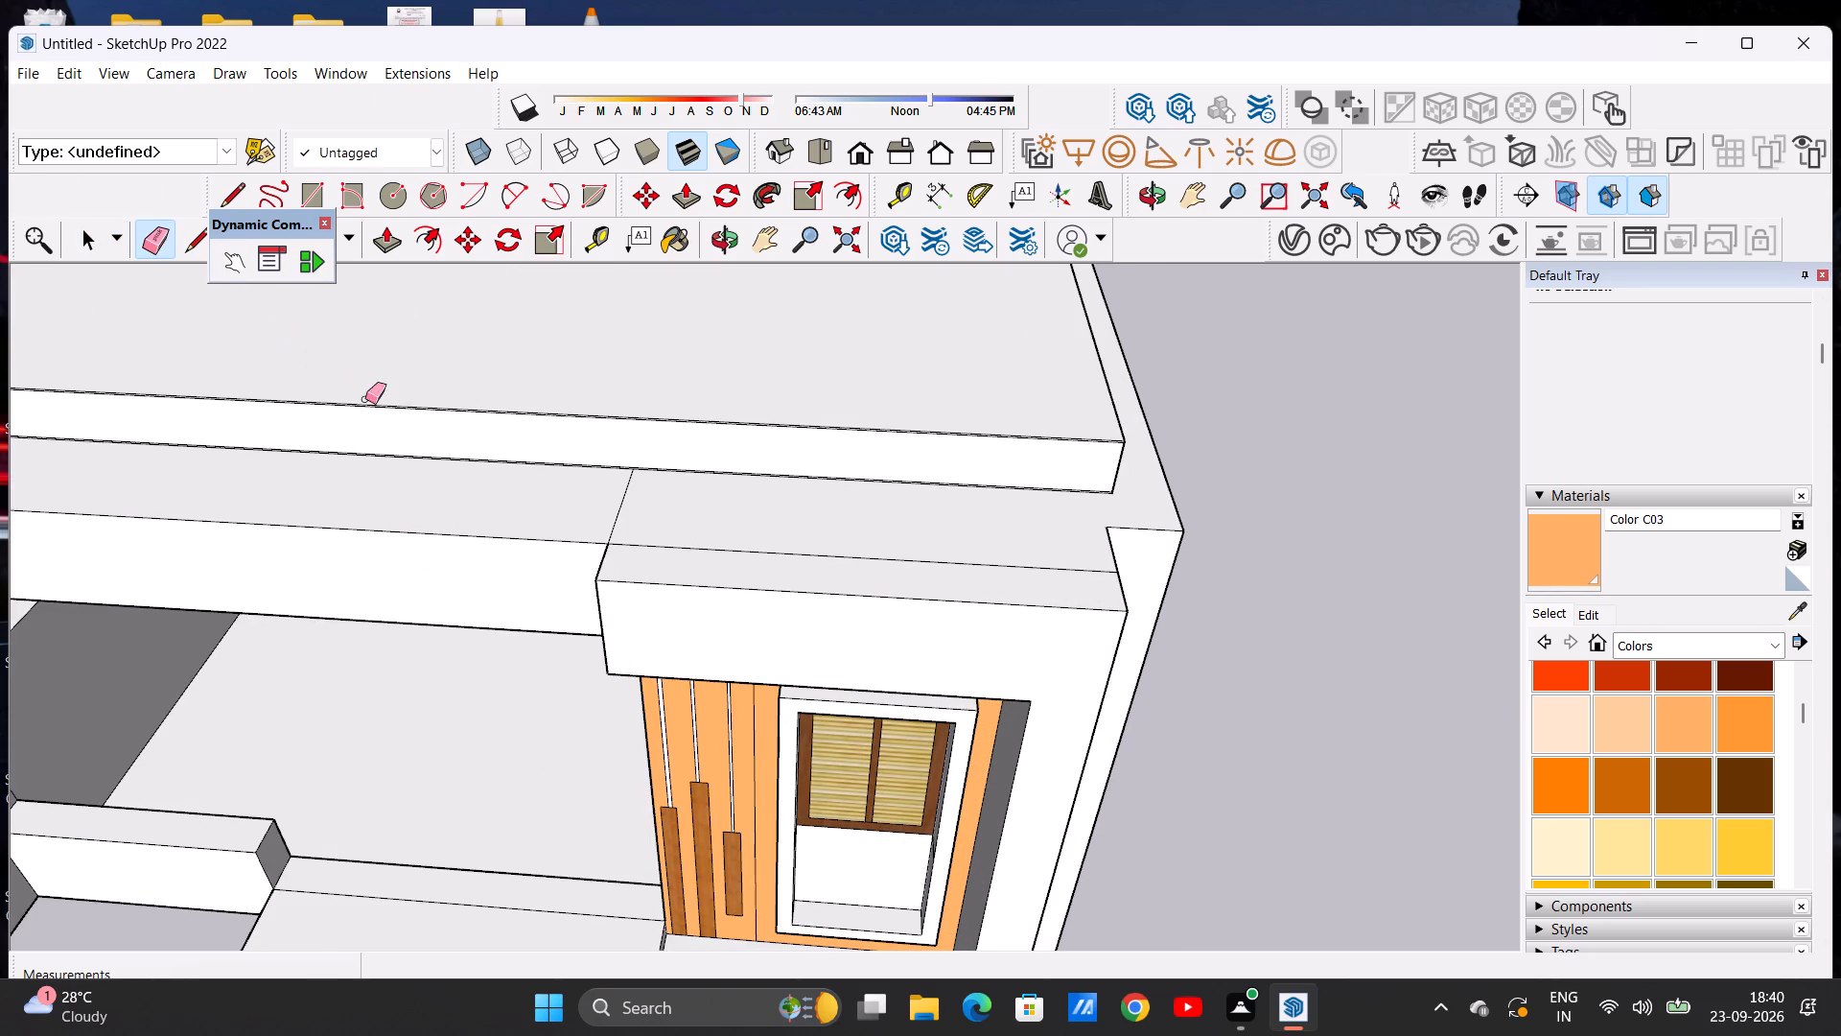
{"action": "left_click_drag", "start_coordinate": [614, 495], "coordinate": [634, 506]}
Draw a line about 1' 7 7/8" long across the roof ledge above the window bay, from the projecting beam's back edge to the slab.
{"action": "left_click", "coordinate": [238, 185]}
{"action": "scroll", "coordinate": [662, 370], "scroll_direction": "down", "scroll_amount": 3}
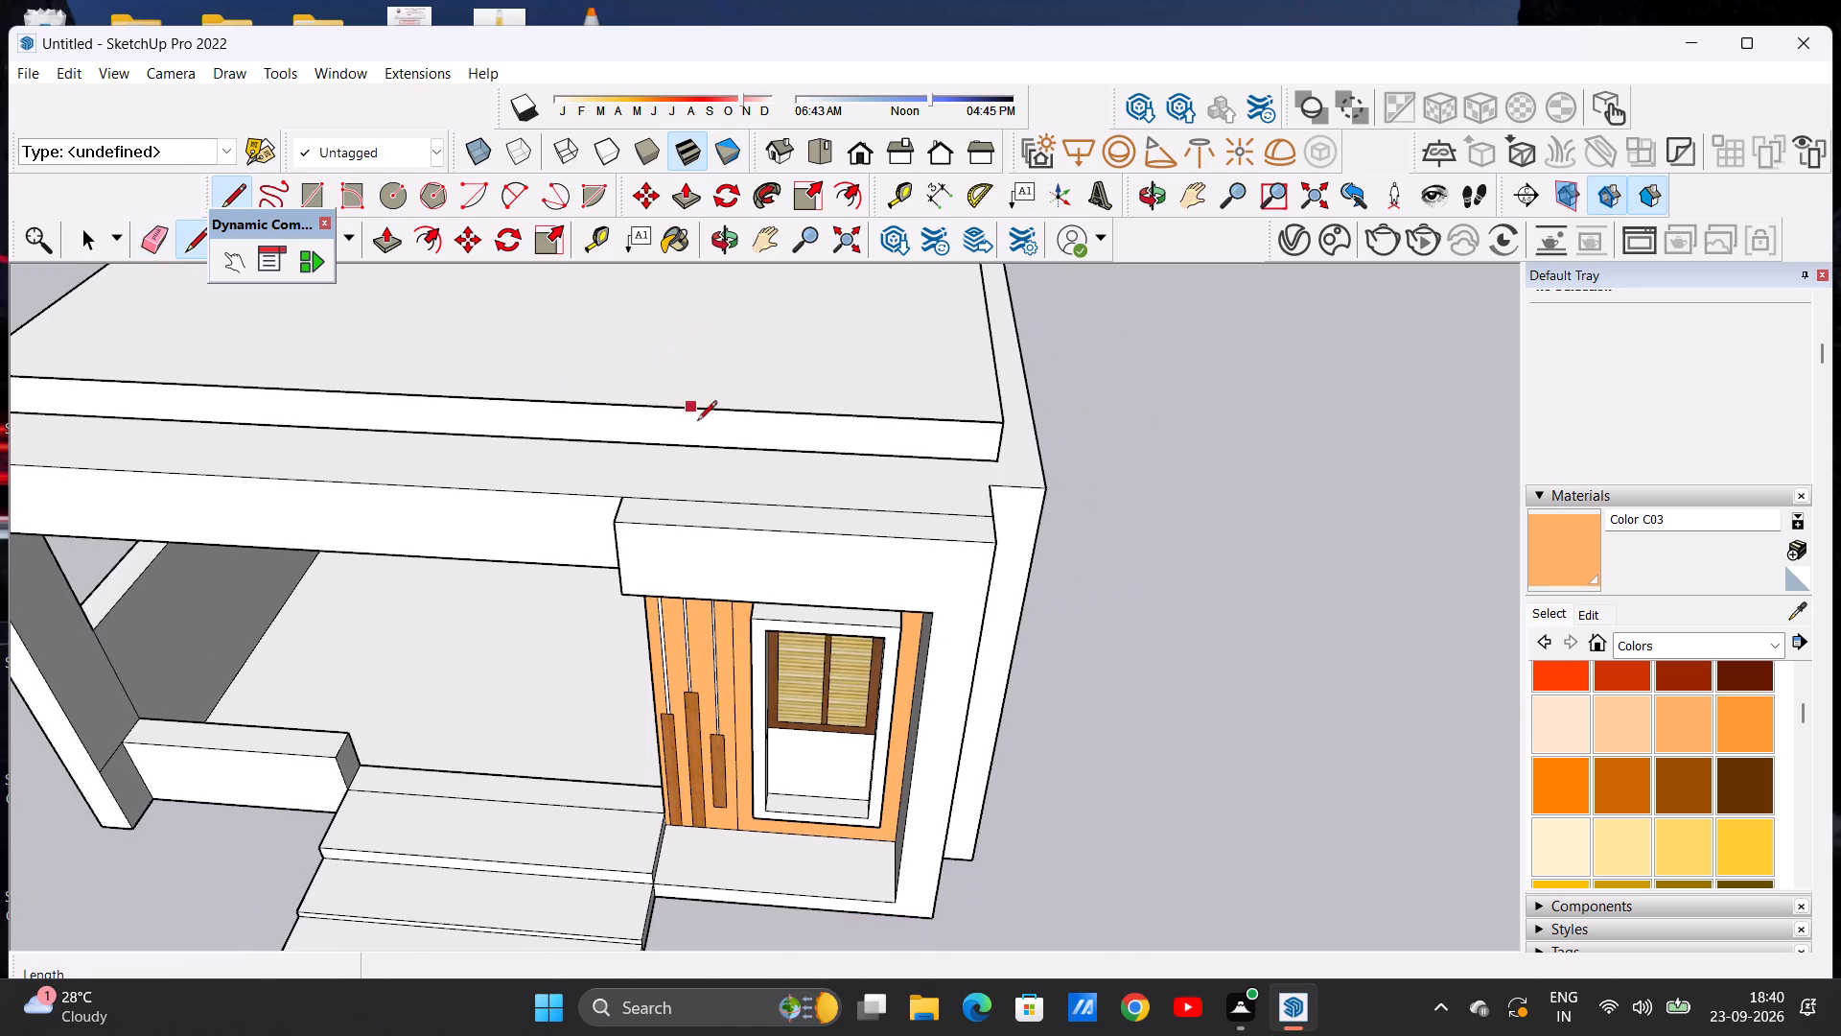
{"action": "scroll", "coordinate": [704, 431], "scroll_direction": "up", "scroll_amount": 3}
{"action": "scroll", "coordinate": [712, 425], "scroll_direction": "down", "scroll_amount": 3}
{"action": "middle_click_drag", "start_coordinate": [765, 486], "coordinate": [771, 363]}
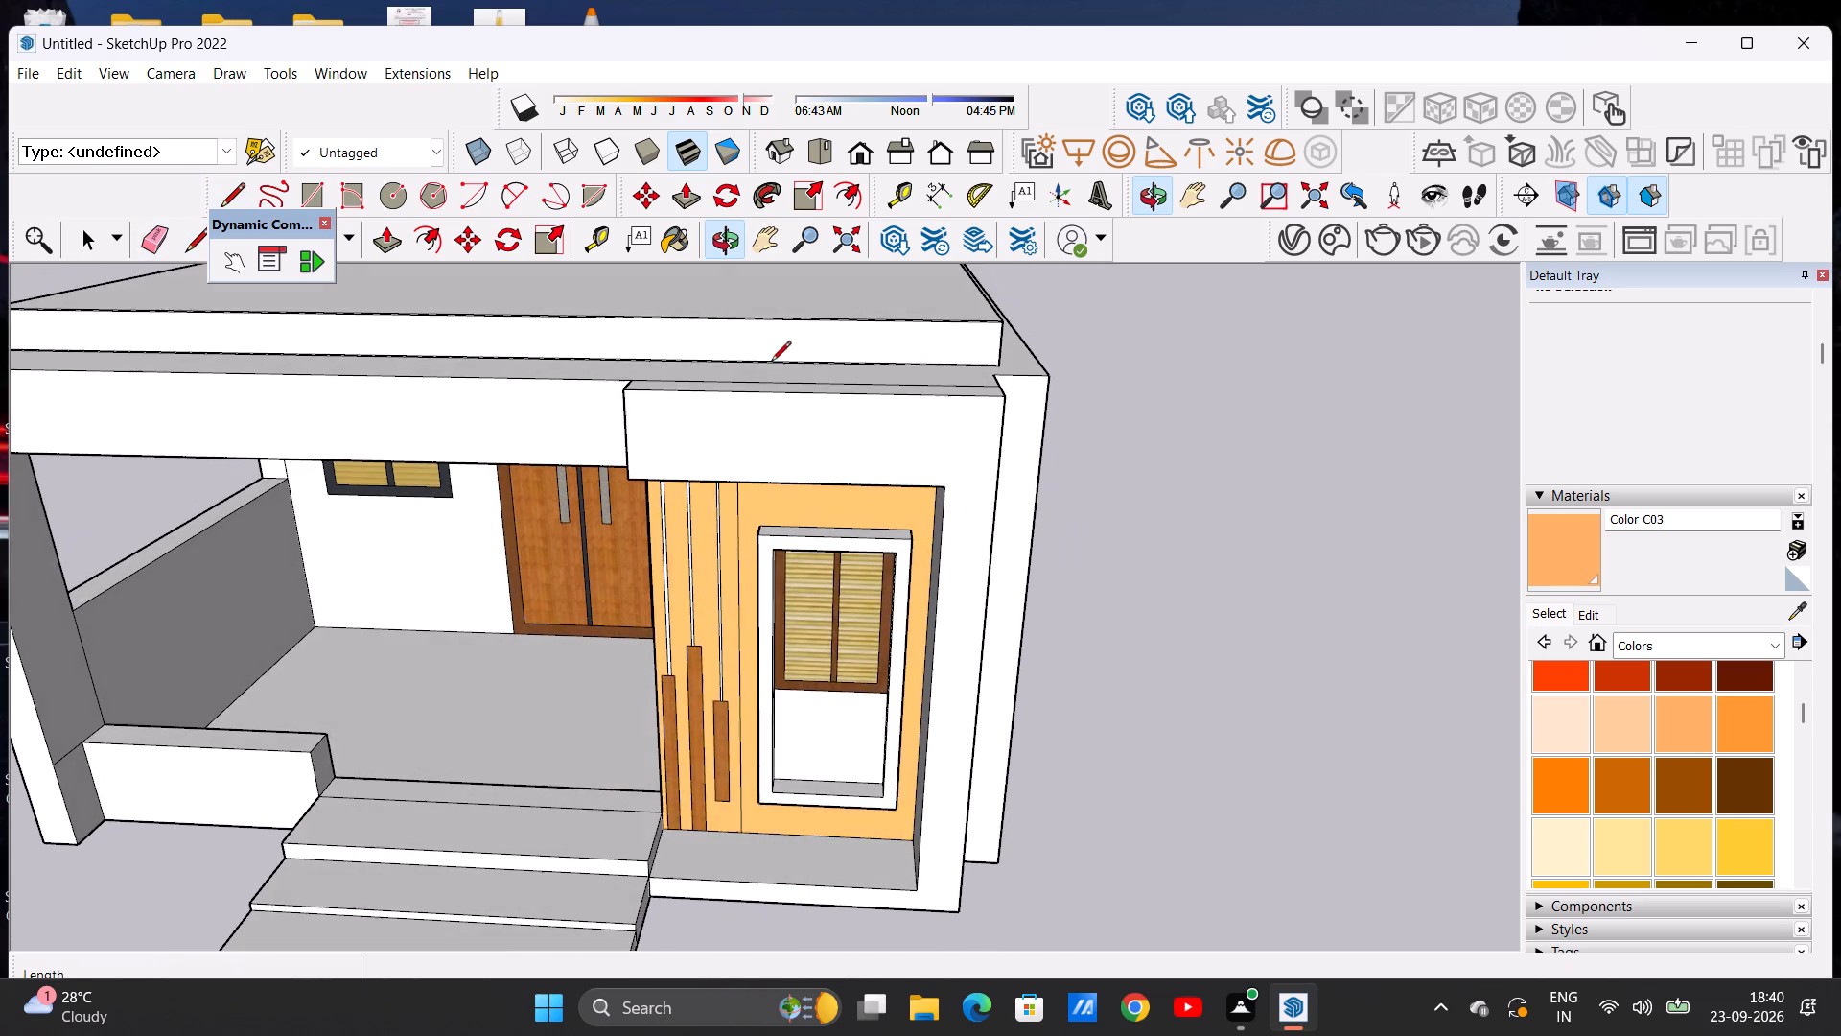
{"action": "scroll", "coordinate": [785, 400], "scroll_direction": "down", "scroll_amount": 3}
{"action": "scroll", "coordinate": [869, 396], "scroll_direction": "up", "scroll_amount": 4}
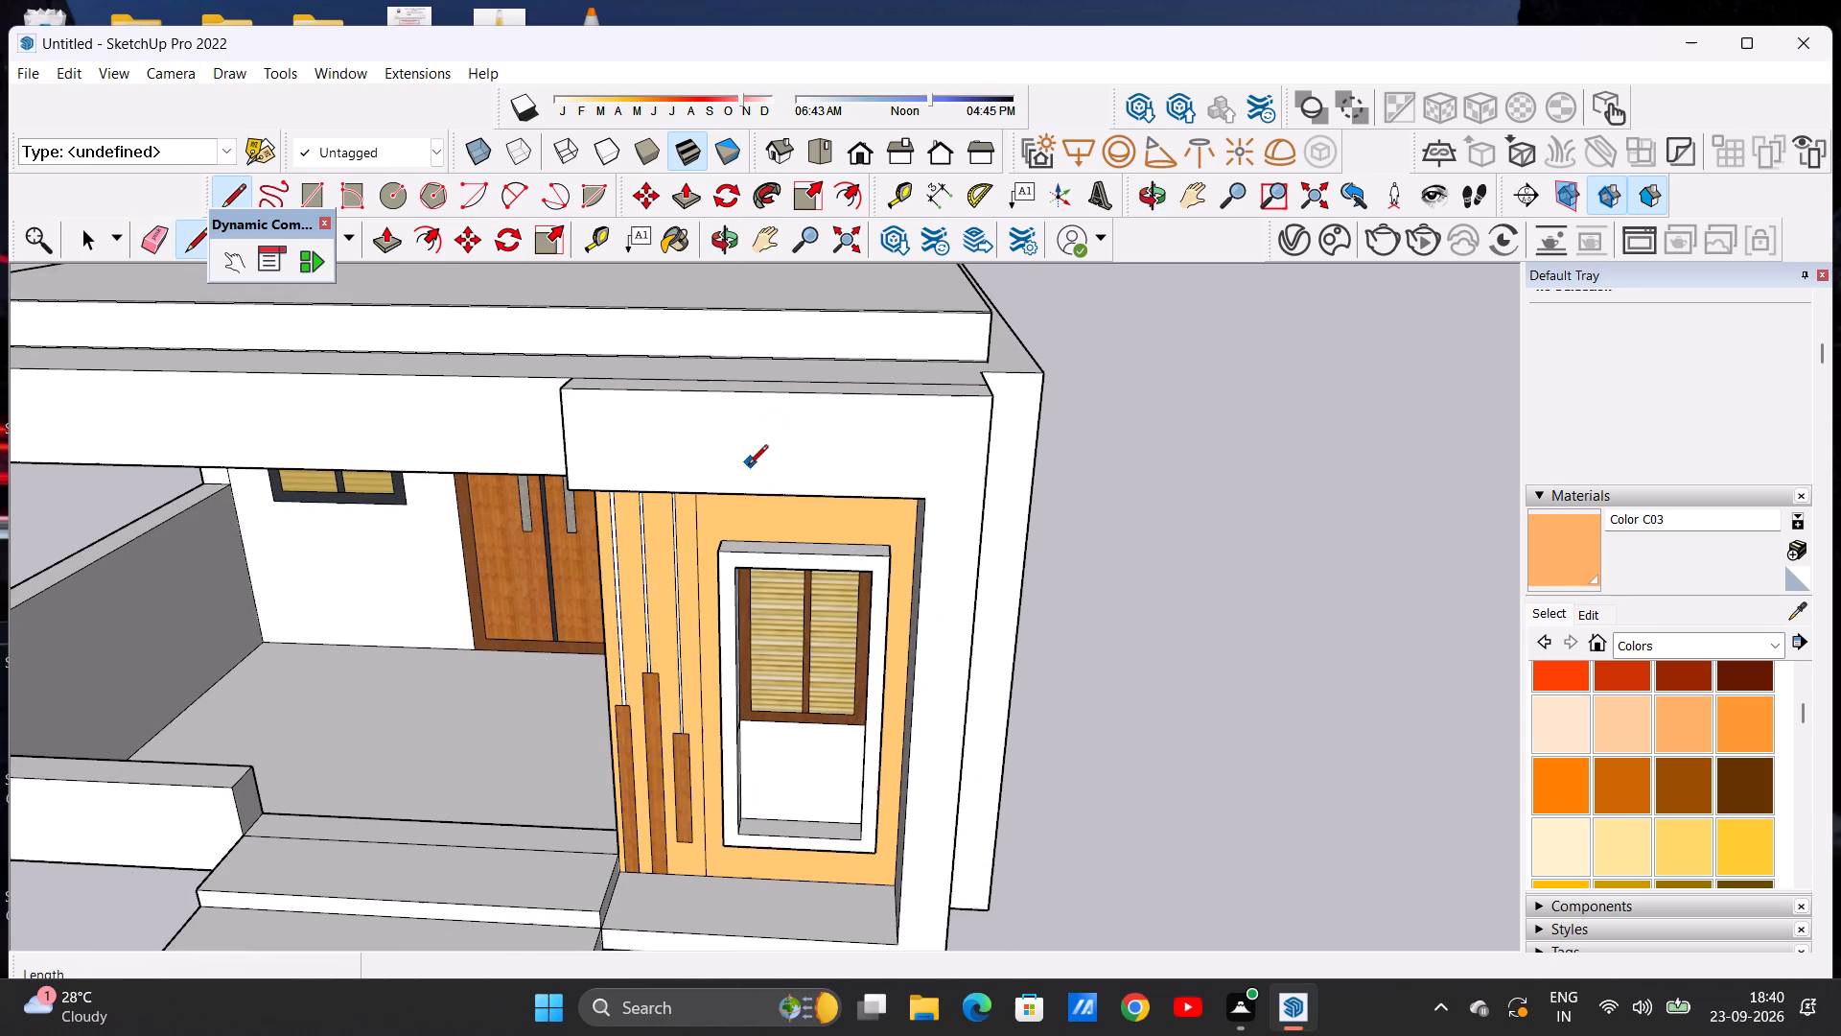
{"action": "scroll", "coordinate": [739, 379], "scroll_direction": "up", "scroll_amount": 7}
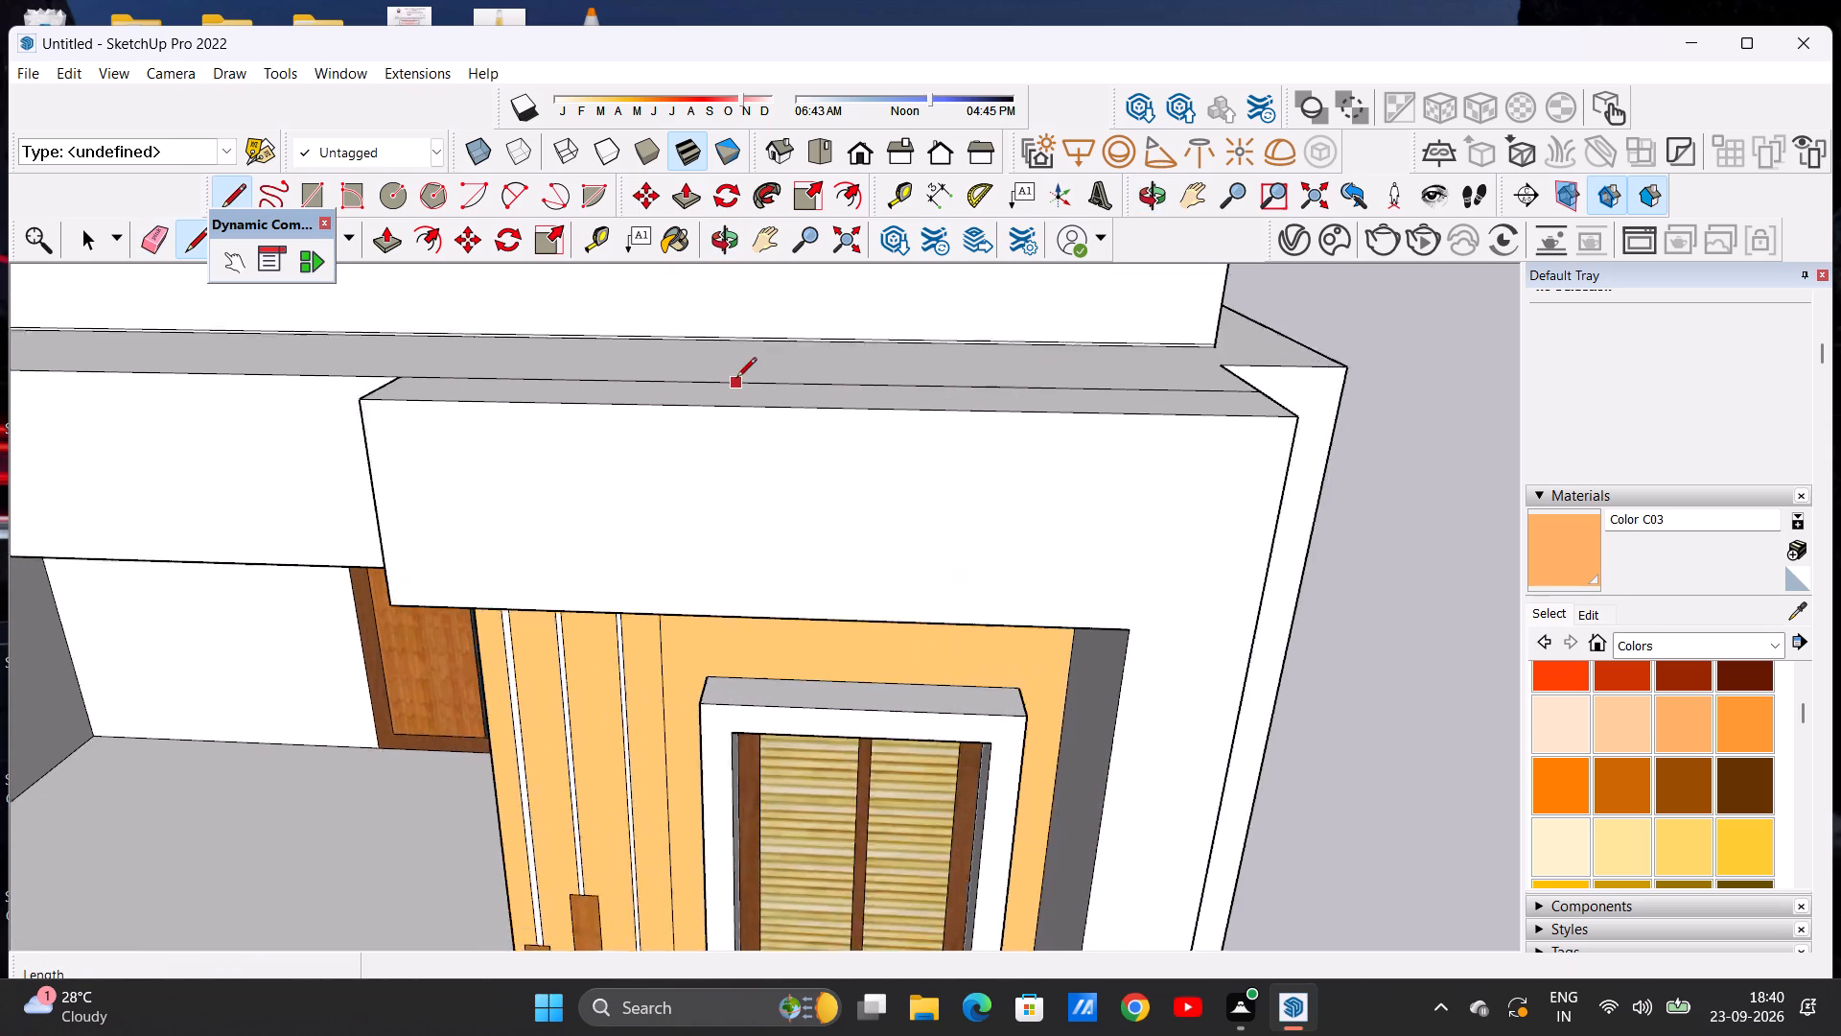
{"action": "scroll", "coordinate": [736, 379], "scroll_direction": "up", "scroll_amount": 2}
{"action": "middle_click_drag", "start_coordinate": [738, 396], "coordinate": [739, 568]}
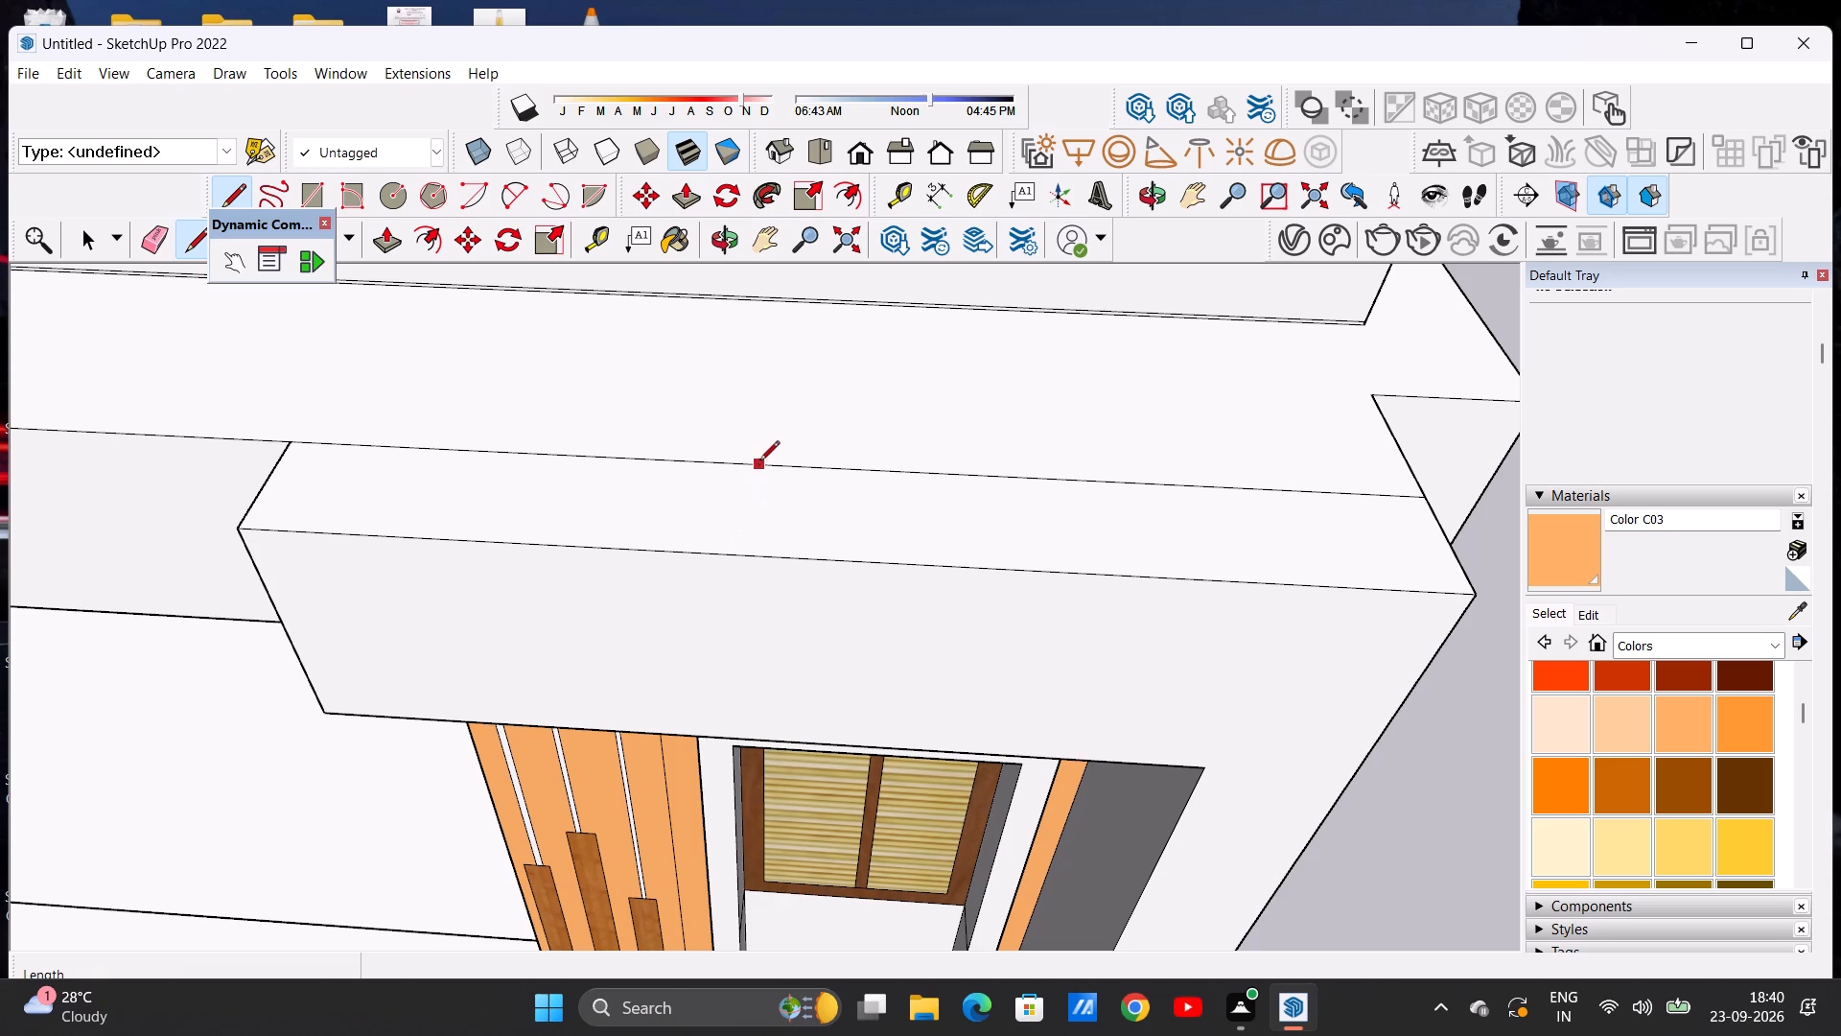
{"action": "left_click", "coordinate": [720, 458]}
{"action": "left_click", "coordinate": [724, 298]}
{"action": "key", "text": "space"}
Examine the divided front ledge, recessed corner pillar and roof slab from several angles.
{"action": "middle_click_drag", "start_coordinate": [759, 482], "coordinate": [762, 387]}
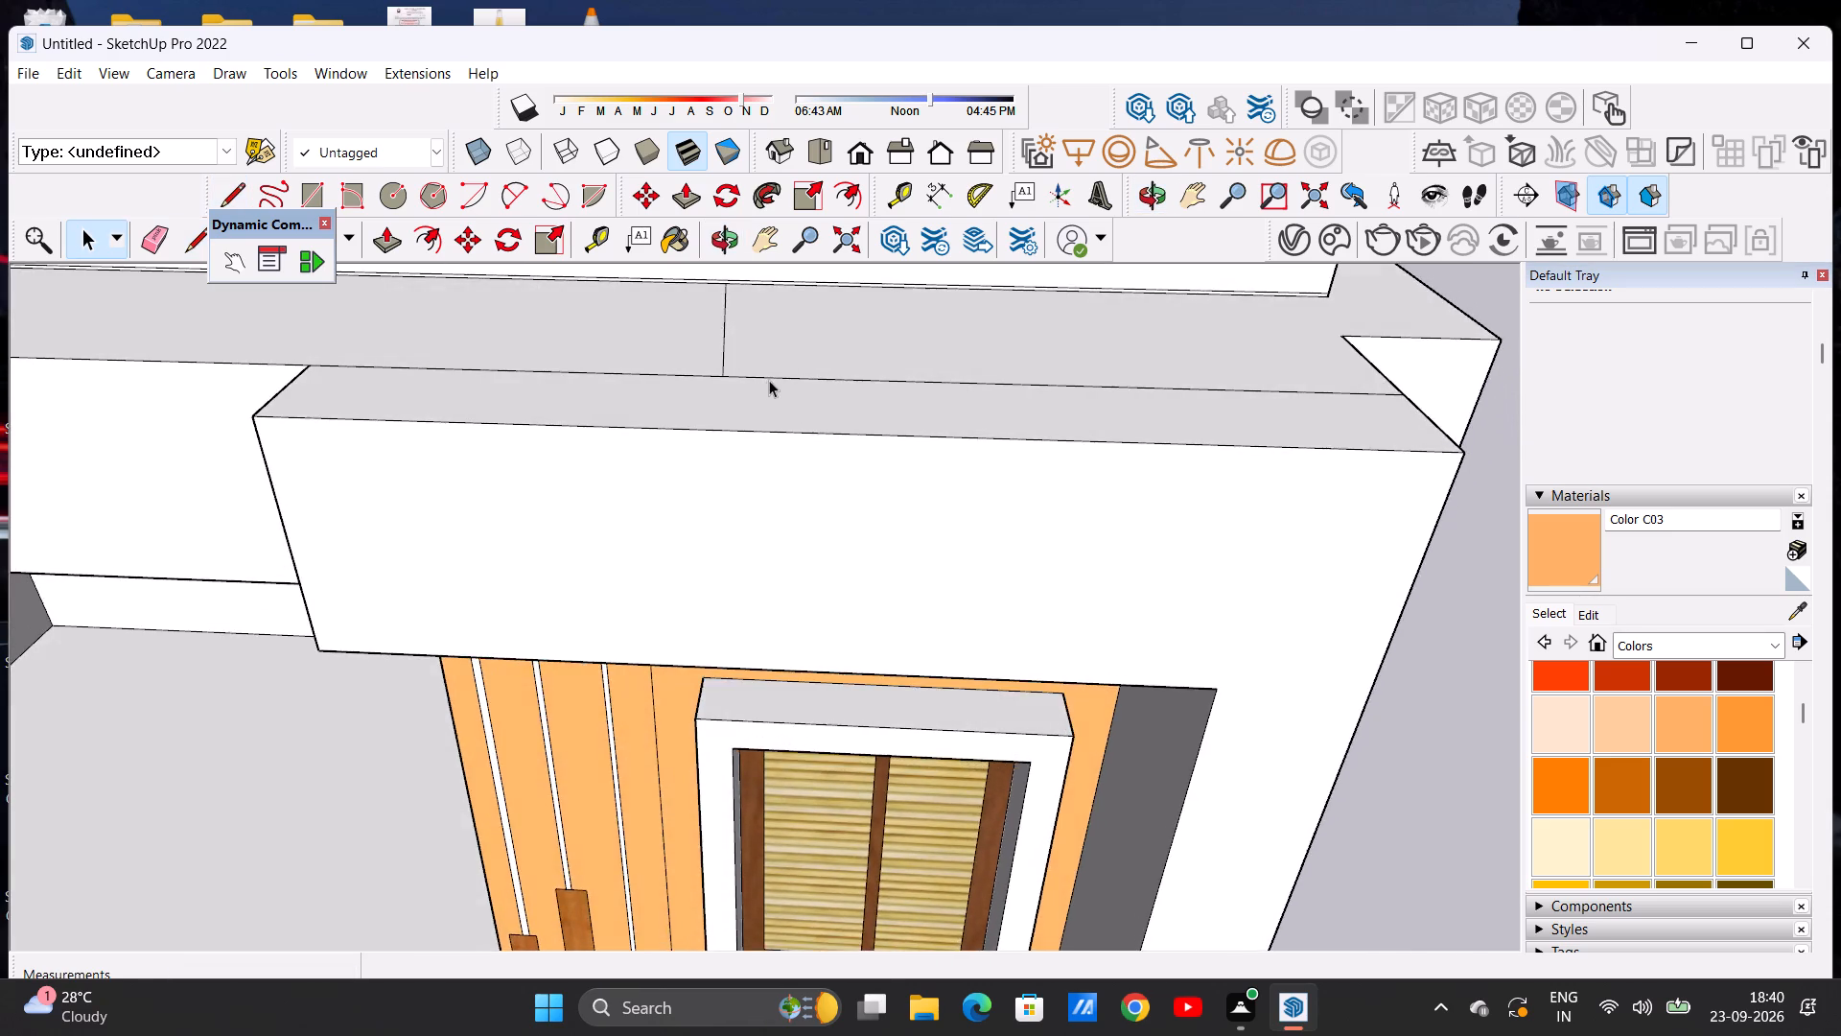
{"action": "scroll", "coordinate": [769, 380], "scroll_direction": "down", "scroll_amount": 17}
{"action": "middle_click_drag", "start_coordinate": [823, 385], "coordinate": [842, 330]}
{"action": "scroll", "coordinate": [868, 341], "scroll_direction": "up", "scroll_amount": 2}
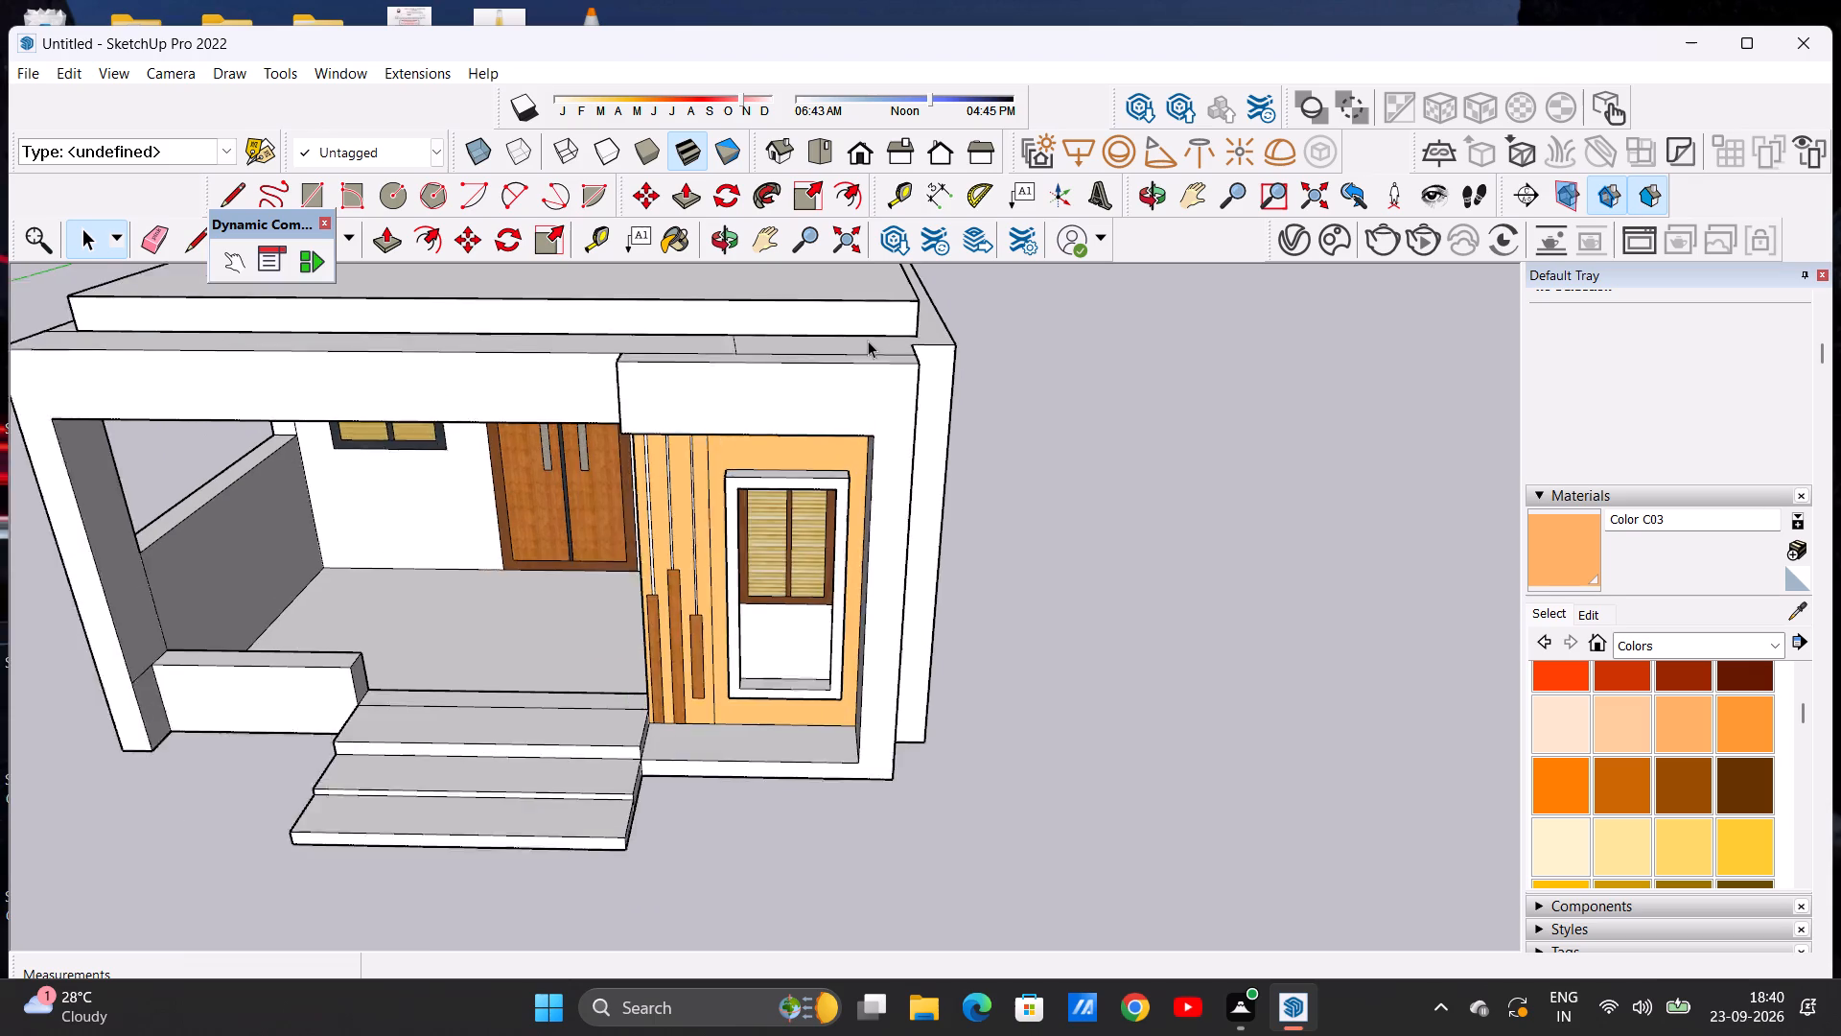
{"action": "scroll", "coordinate": [868, 341], "scroll_direction": "up", "scroll_amount": 3}
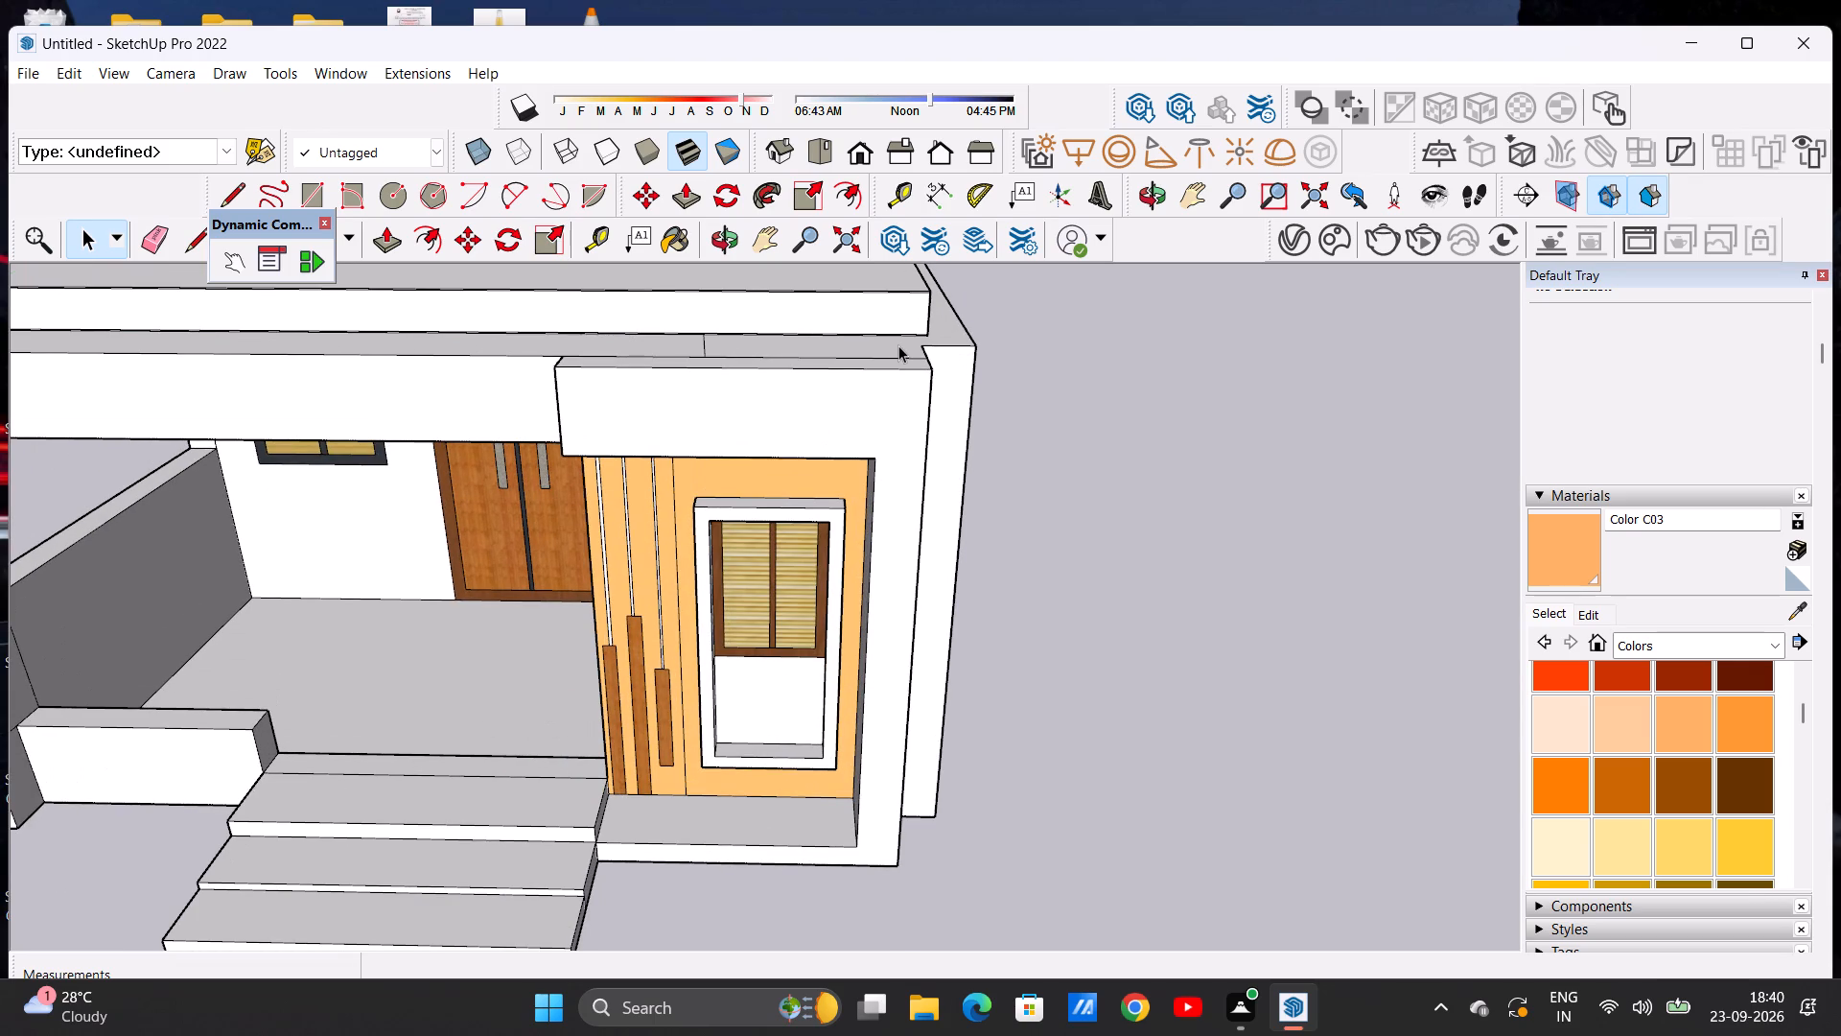
{"action": "middle_click_drag", "start_coordinate": [914, 328], "coordinate": [905, 410]}
{"action": "scroll", "coordinate": [890, 366], "scroll_direction": "down", "scroll_amount": 14}
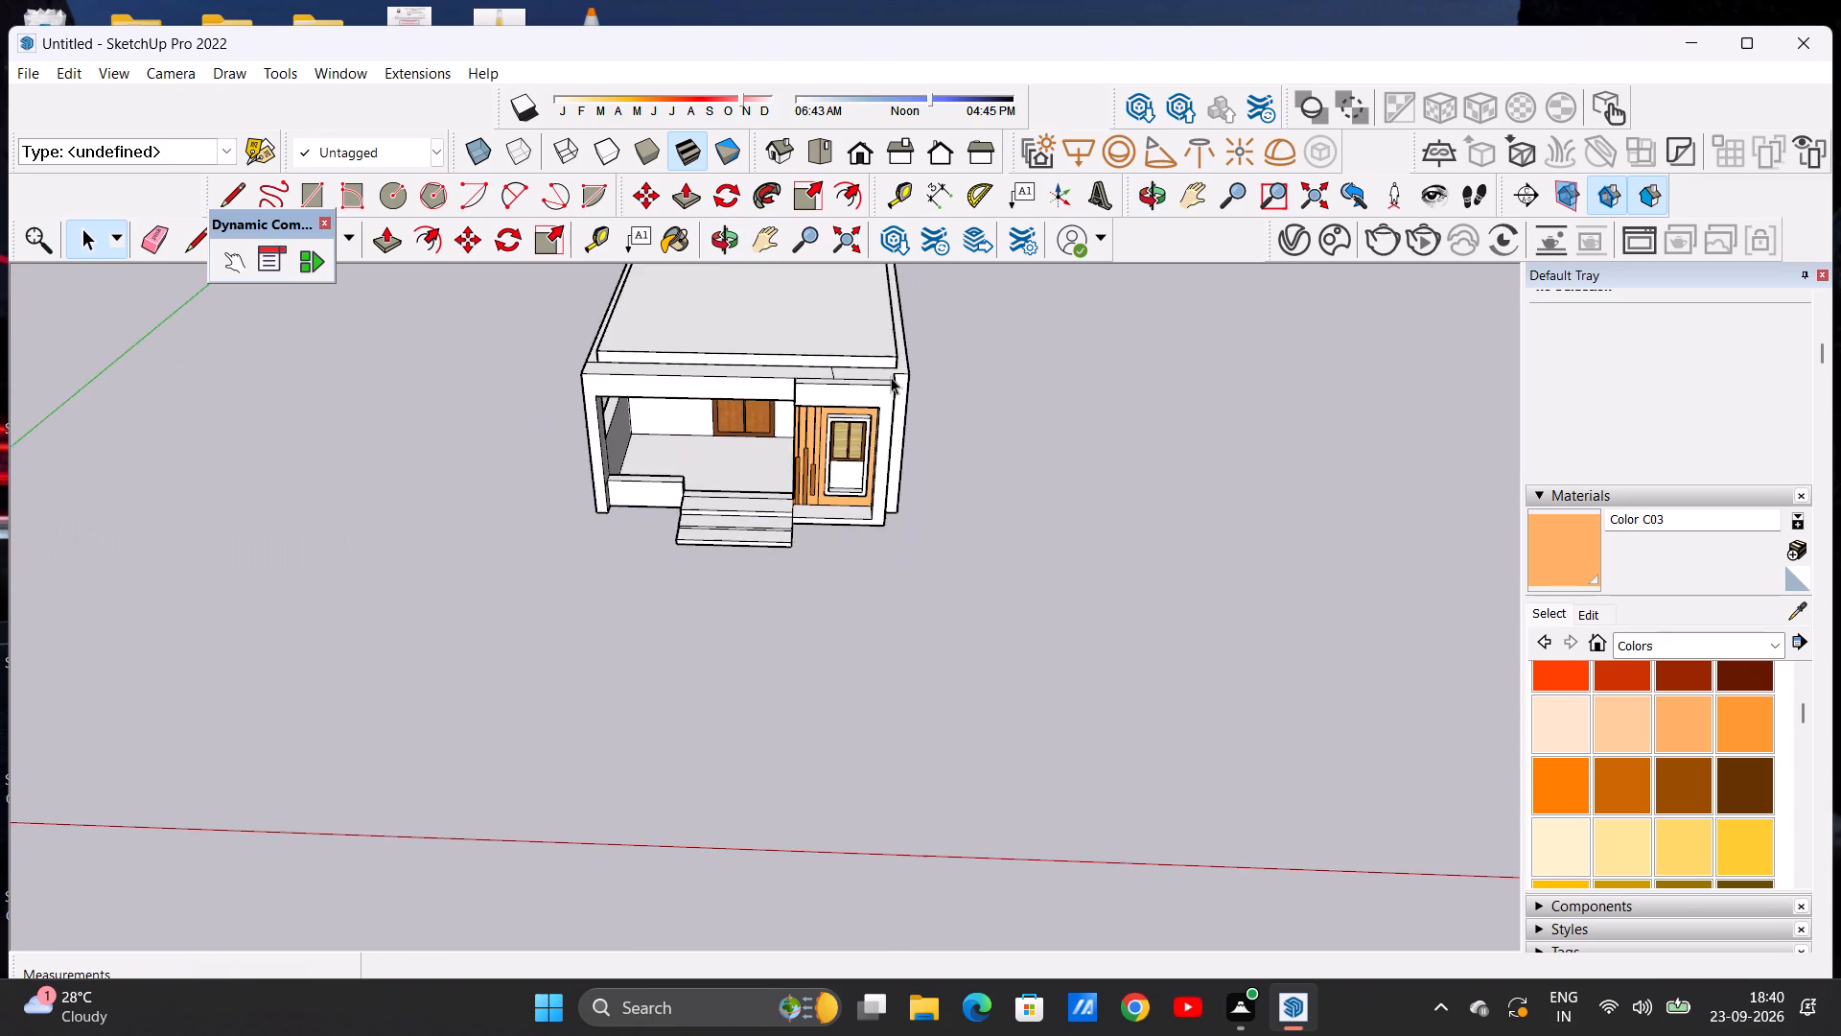
{"action": "scroll", "coordinate": [926, 461], "scroll_direction": "up", "scroll_amount": 5}
{"action": "scroll", "coordinate": [824, 463], "scroll_direction": "down", "scroll_amount": 3}
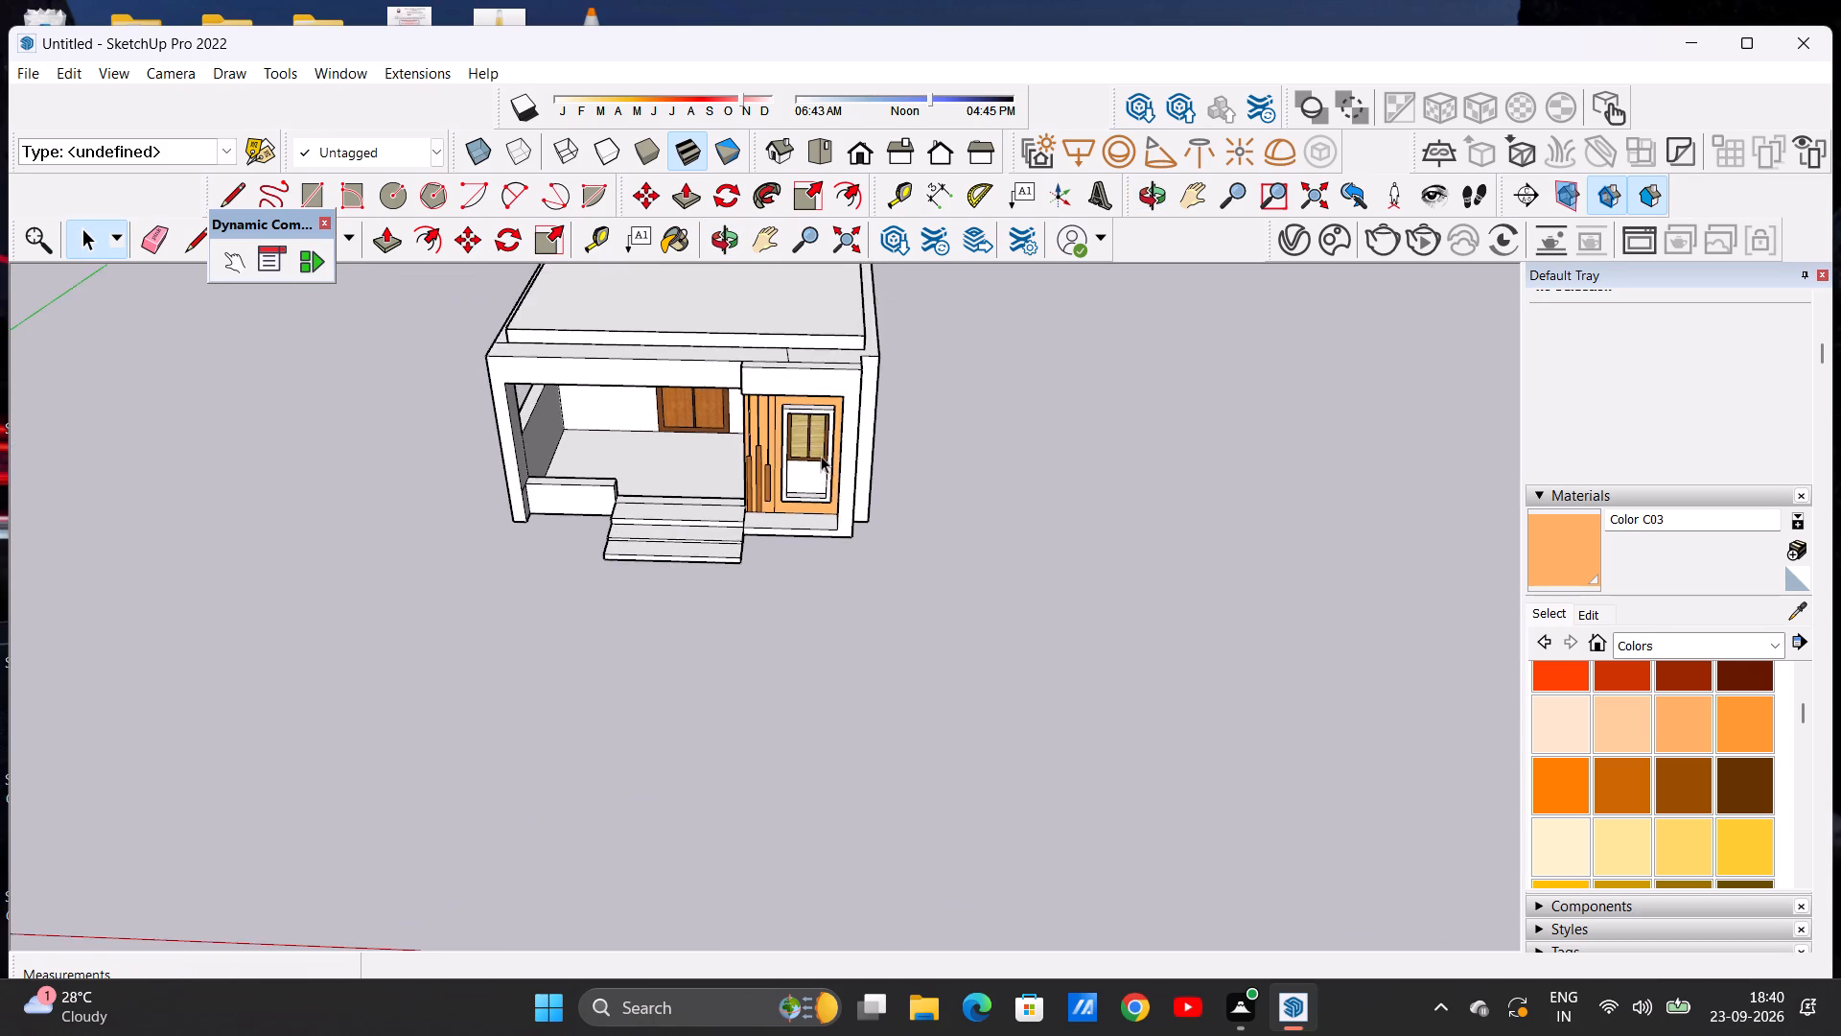
{"action": "scroll", "coordinate": [822, 457], "scroll_direction": "down", "scroll_amount": 2}
{"action": "scroll", "coordinate": [861, 362], "scroll_direction": "up", "scroll_amount": 3}
{"action": "middle_click_drag", "start_coordinate": [861, 362], "coordinate": [672, 459]}
{"action": "scroll", "coordinate": [732, 426], "scroll_direction": "down", "scroll_amount": 7}
{"action": "scroll", "coordinate": [796, 339], "scroll_direction": "up", "scroll_amount": 6}
{"action": "scroll", "coordinate": [493, 363], "scroll_direction": "up", "scroll_amount": 1}
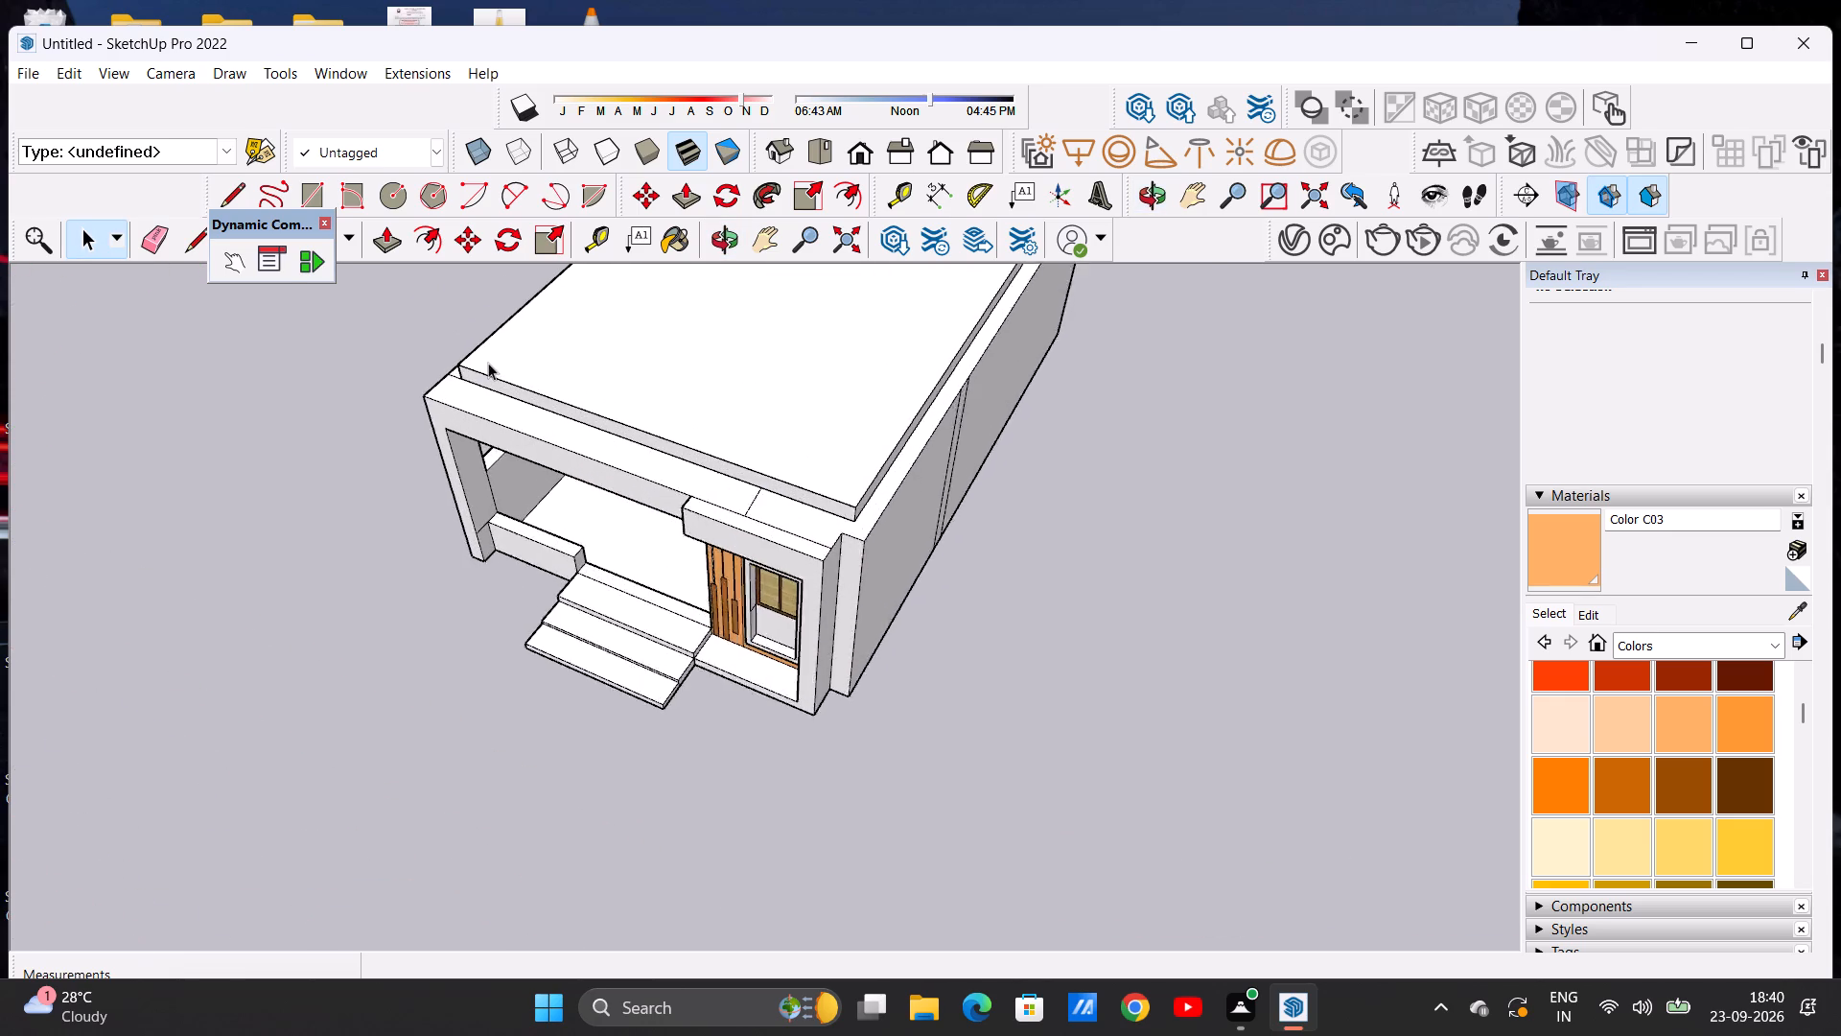
{"action": "scroll", "coordinate": [488, 363], "scroll_direction": "up", "scroll_amount": 12}
{"action": "scroll", "coordinate": [467, 370], "scroll_direction": "down", "scroll_amount": 9}
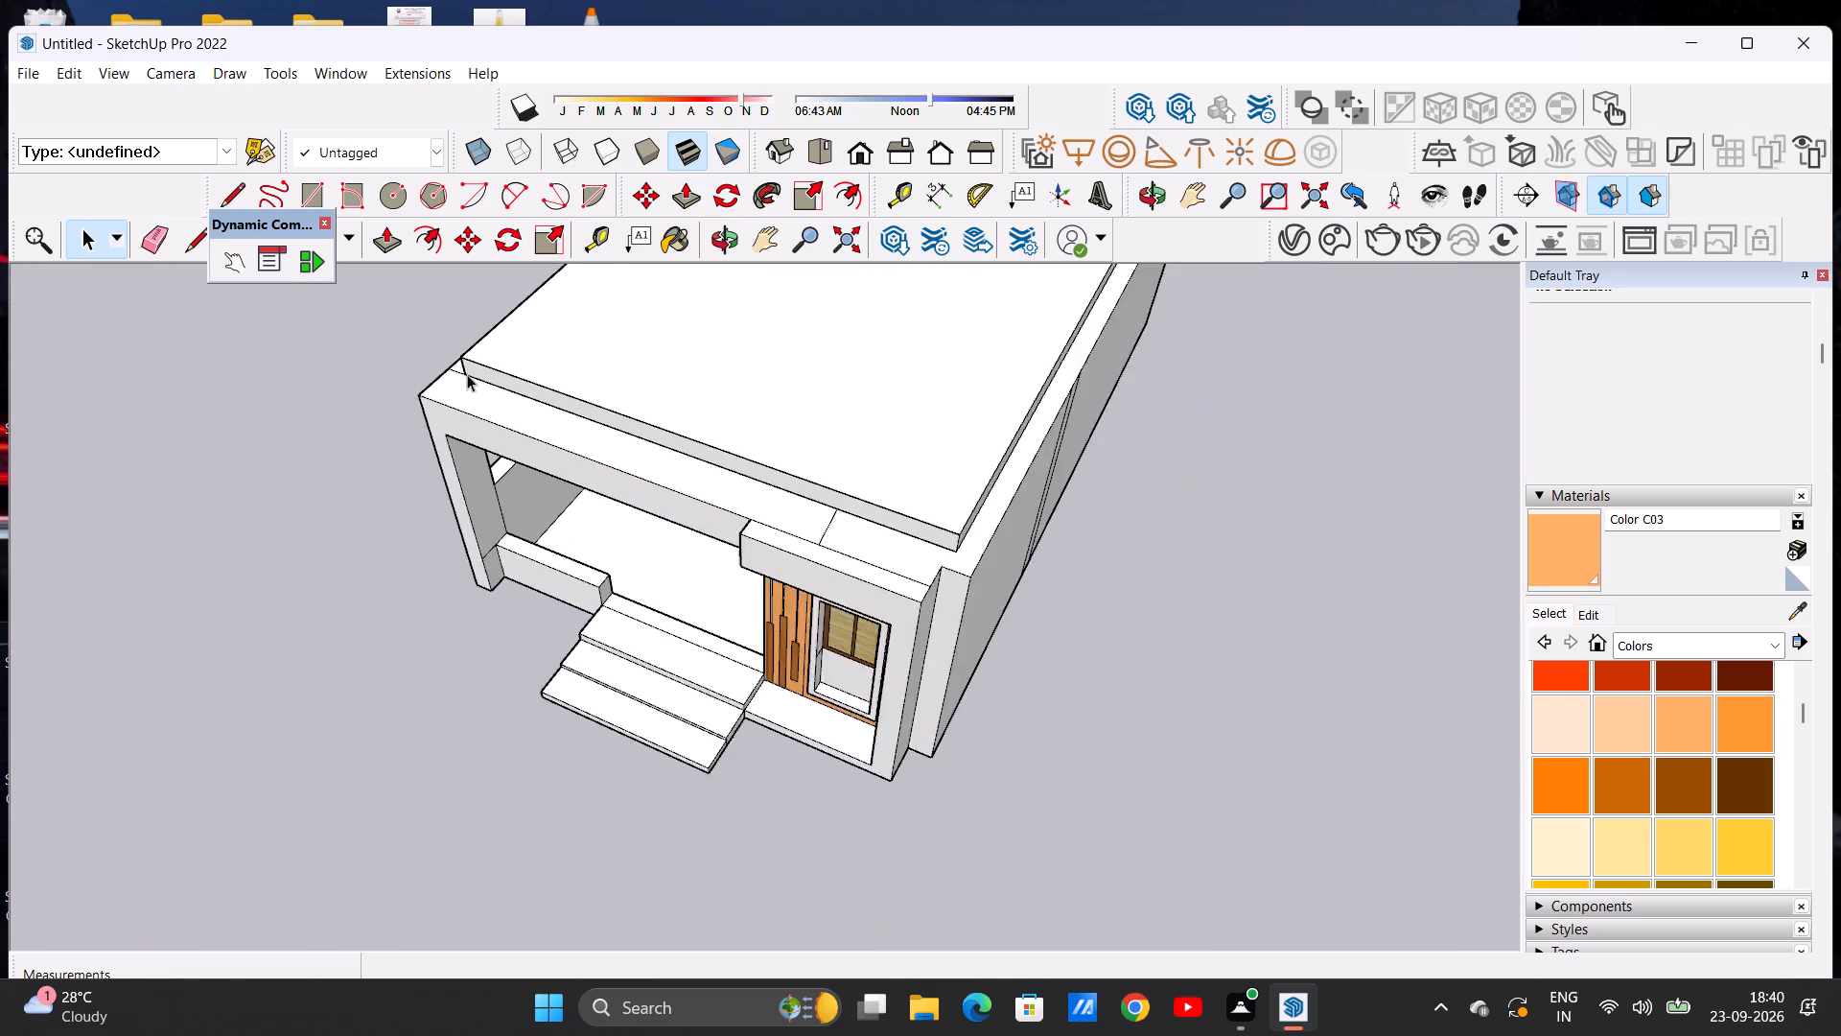
{"action": "scroll", "coordinate": [467, 374], "scroll_direction": "down", "scroll_amount": 10}
Push/Pull the roof-edge ledge above the window bay and along the adjoining side wall up 6'.
{"action": "left_click", "coordinate": [381, 234]}
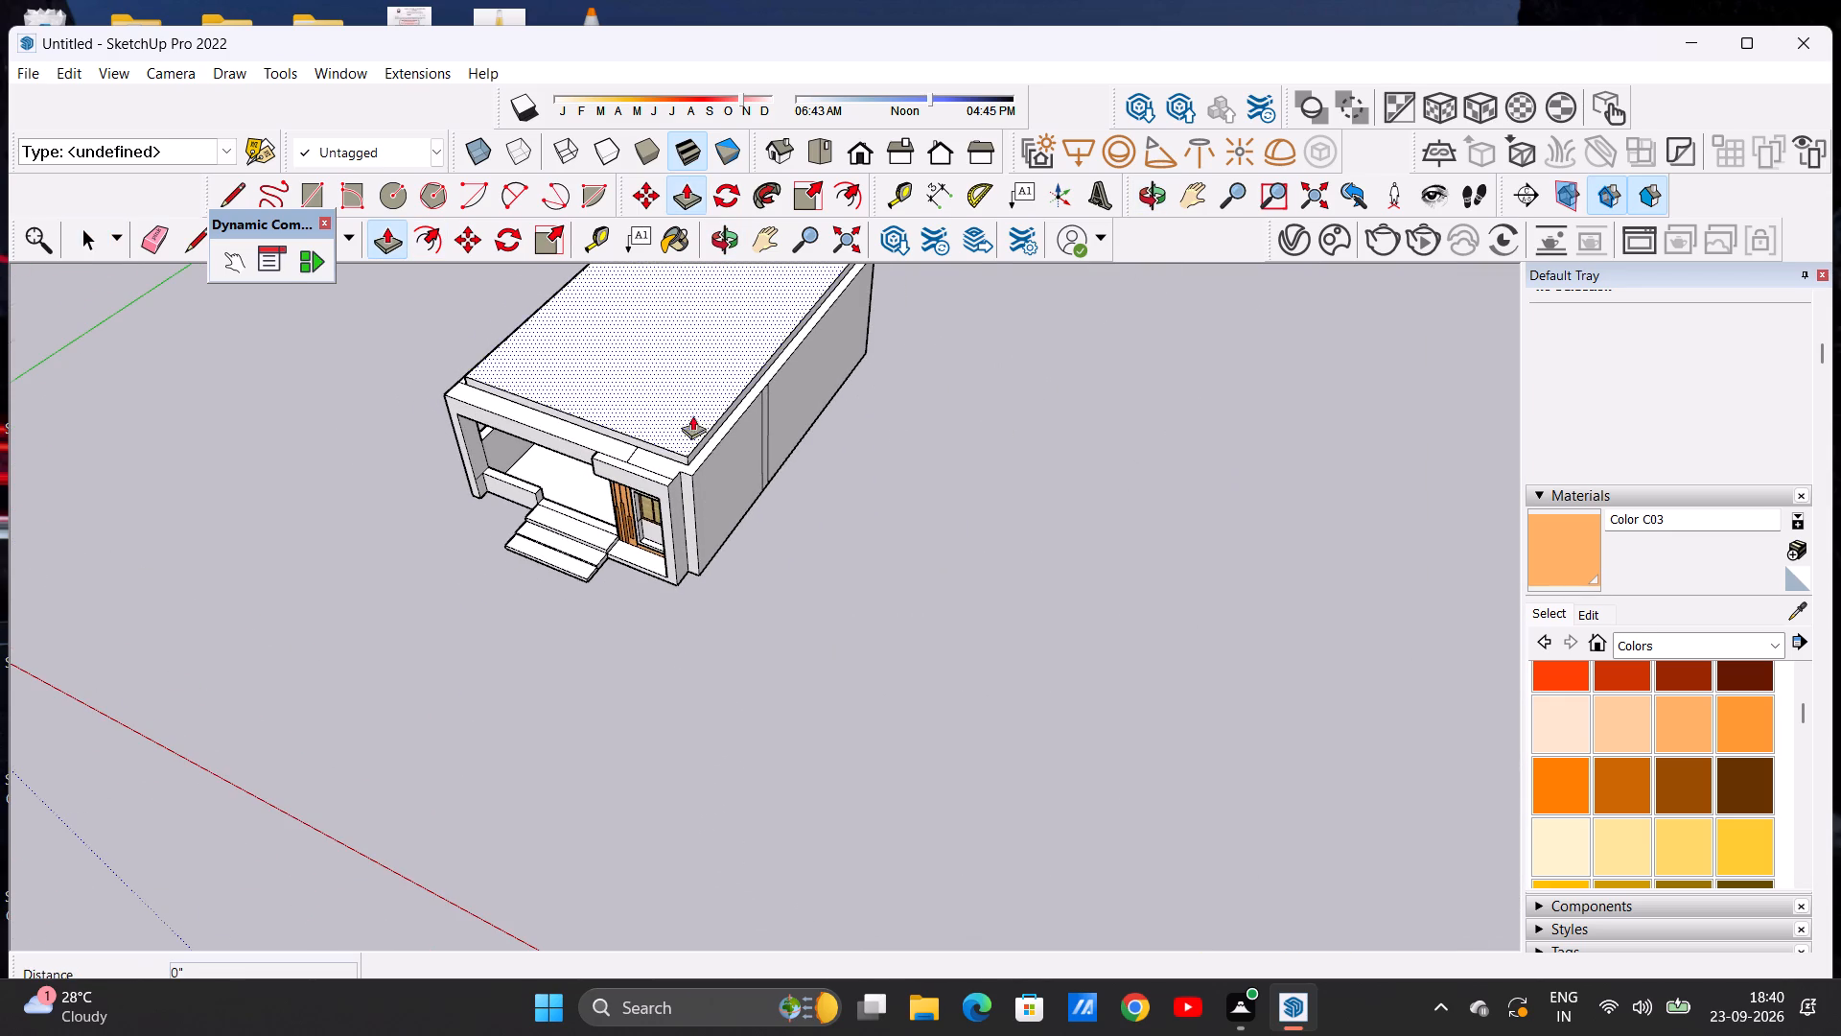
{"action": "scroll", "coordinate": [712, 420], "scroll_direction": "up", "scroll_amount": 10}
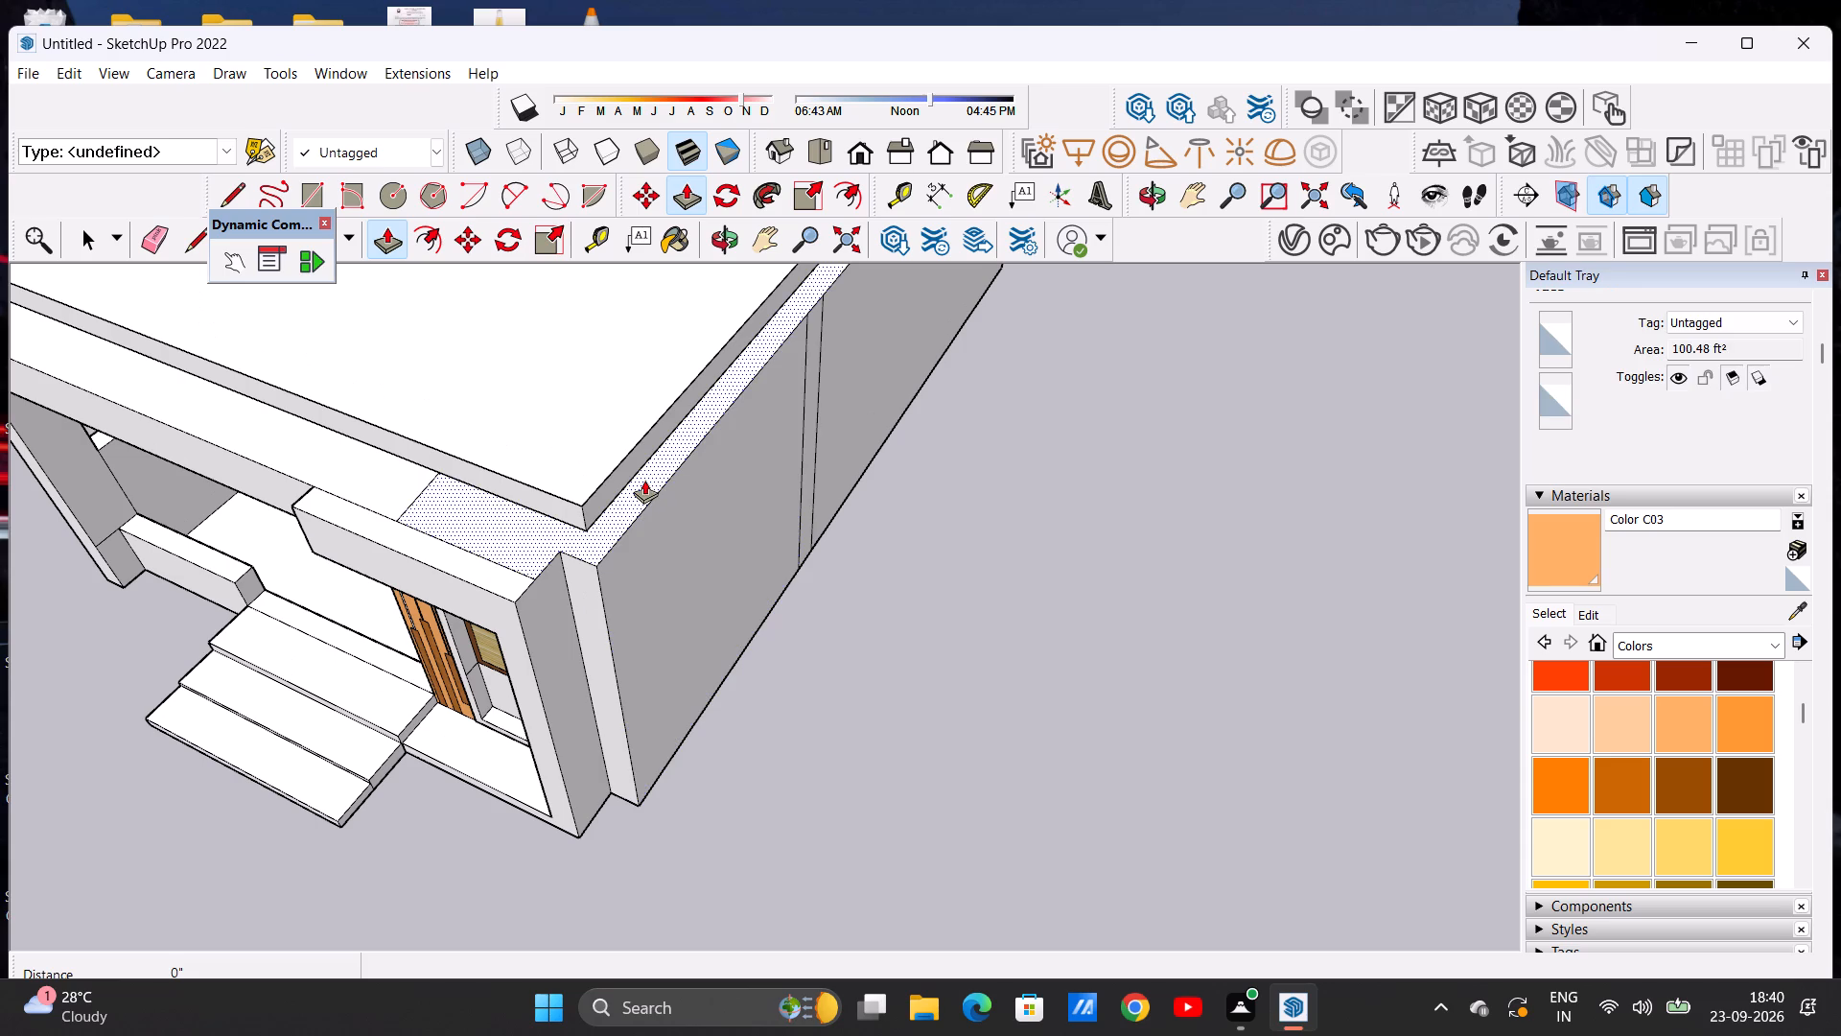
{"action": "left_click", "coordinate": [644, 480]}
{"action": "scroll", "coordinate": [629, 402], "scroll_direction": "down", "scroll_amount": 3}
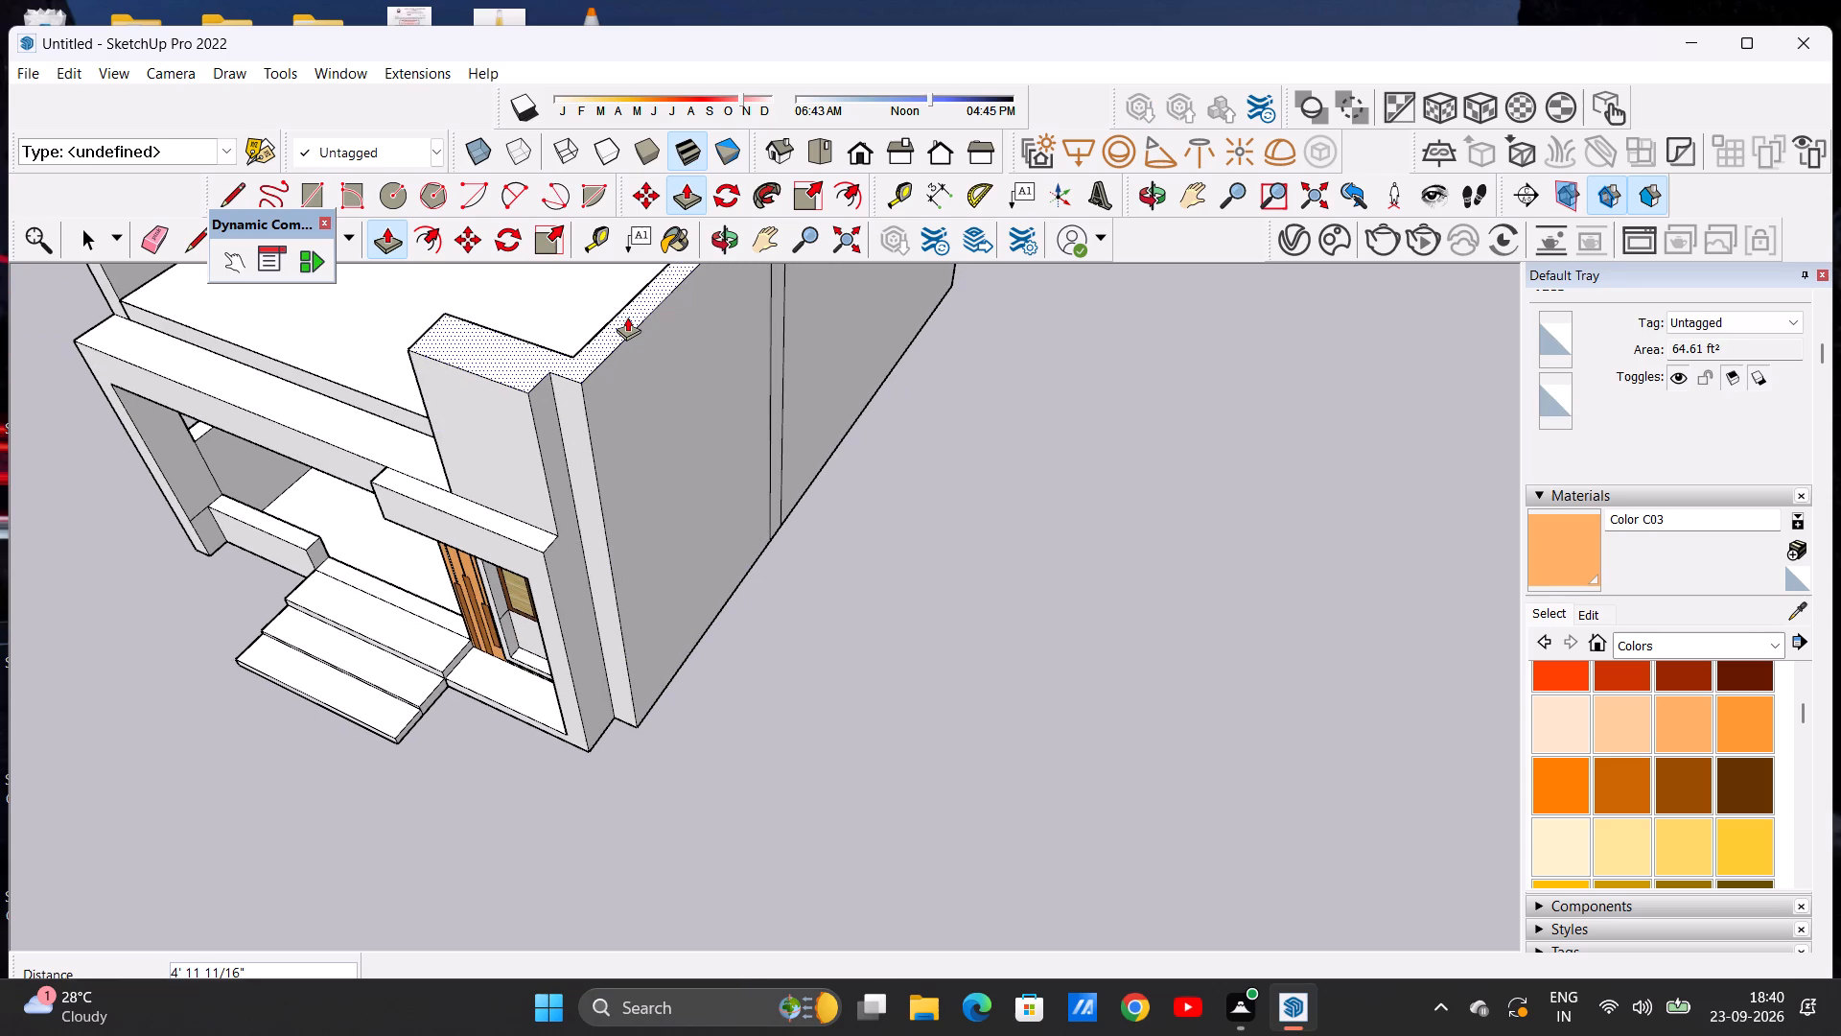
{"action": "type", "text": "6'"}
{"action": "key", "text": "Return"}
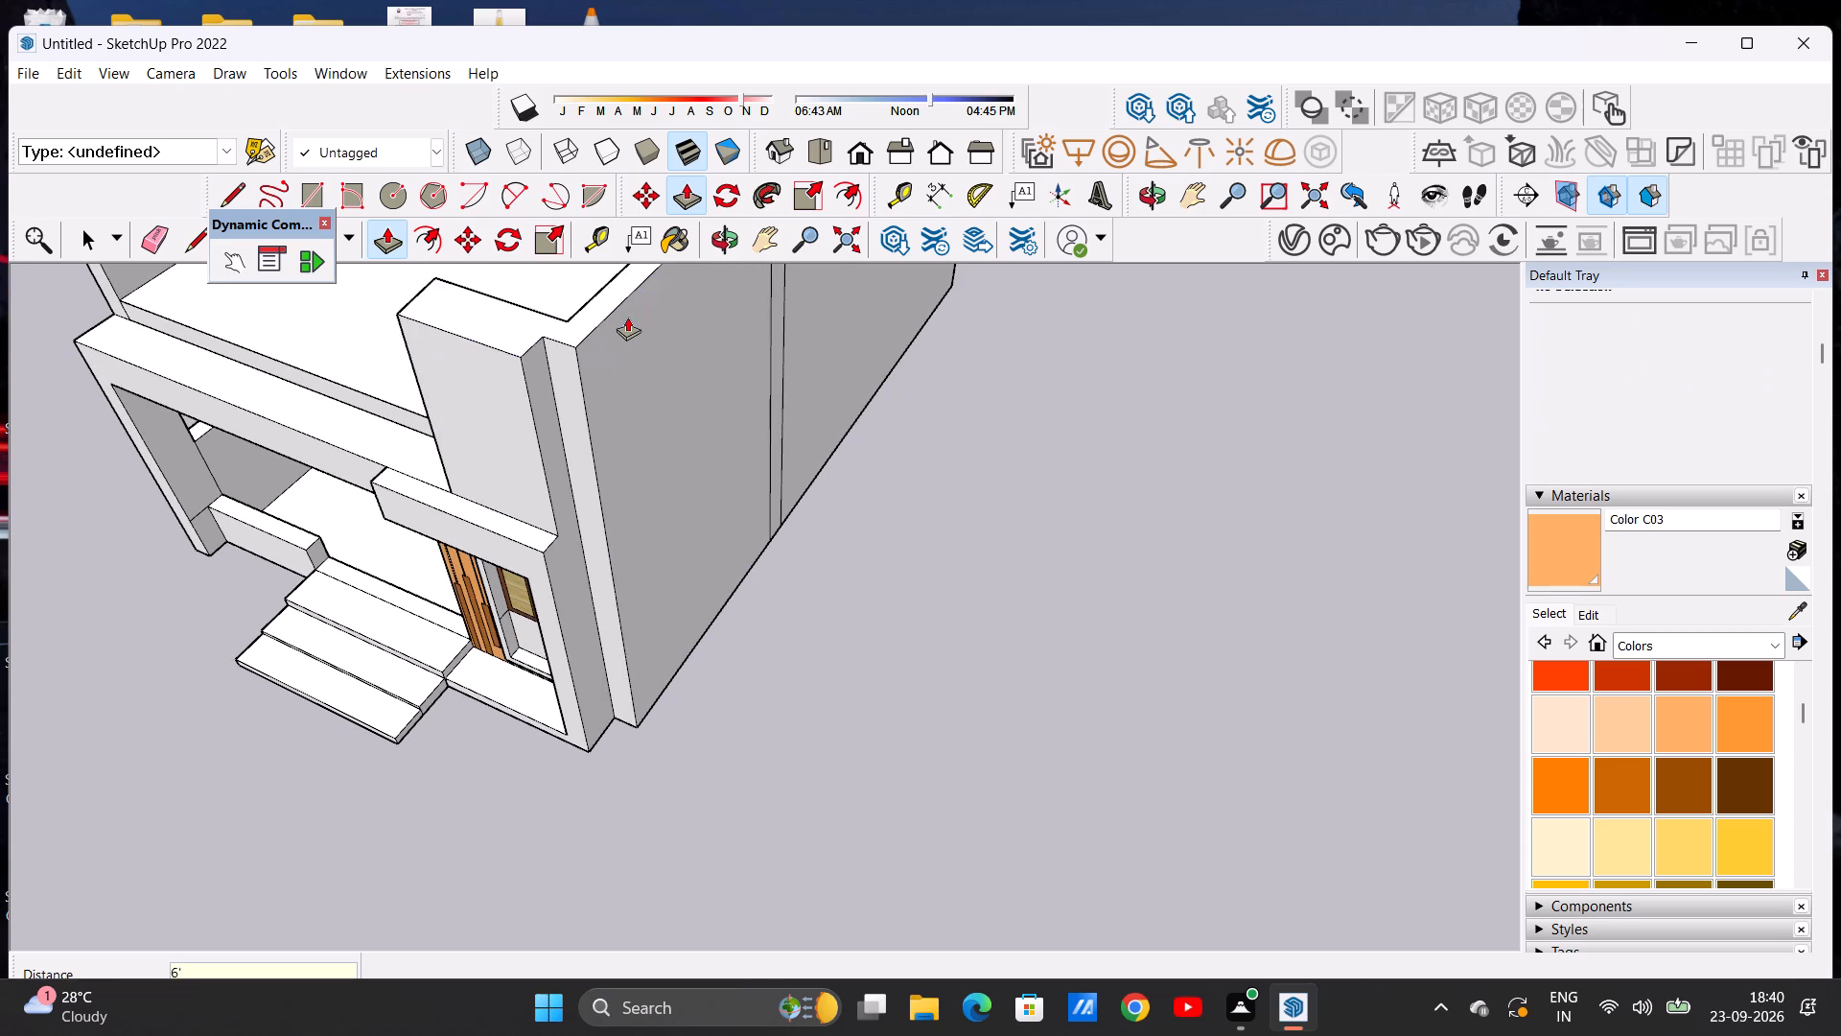
{"action": "scroll", "coordinate": [657, 391], "scroll_direction": "down", "scroll_amount": 5}
{"action": "middle_click_drag", "start_coordinate": [517, 548], "coordinate": [729, 410]}
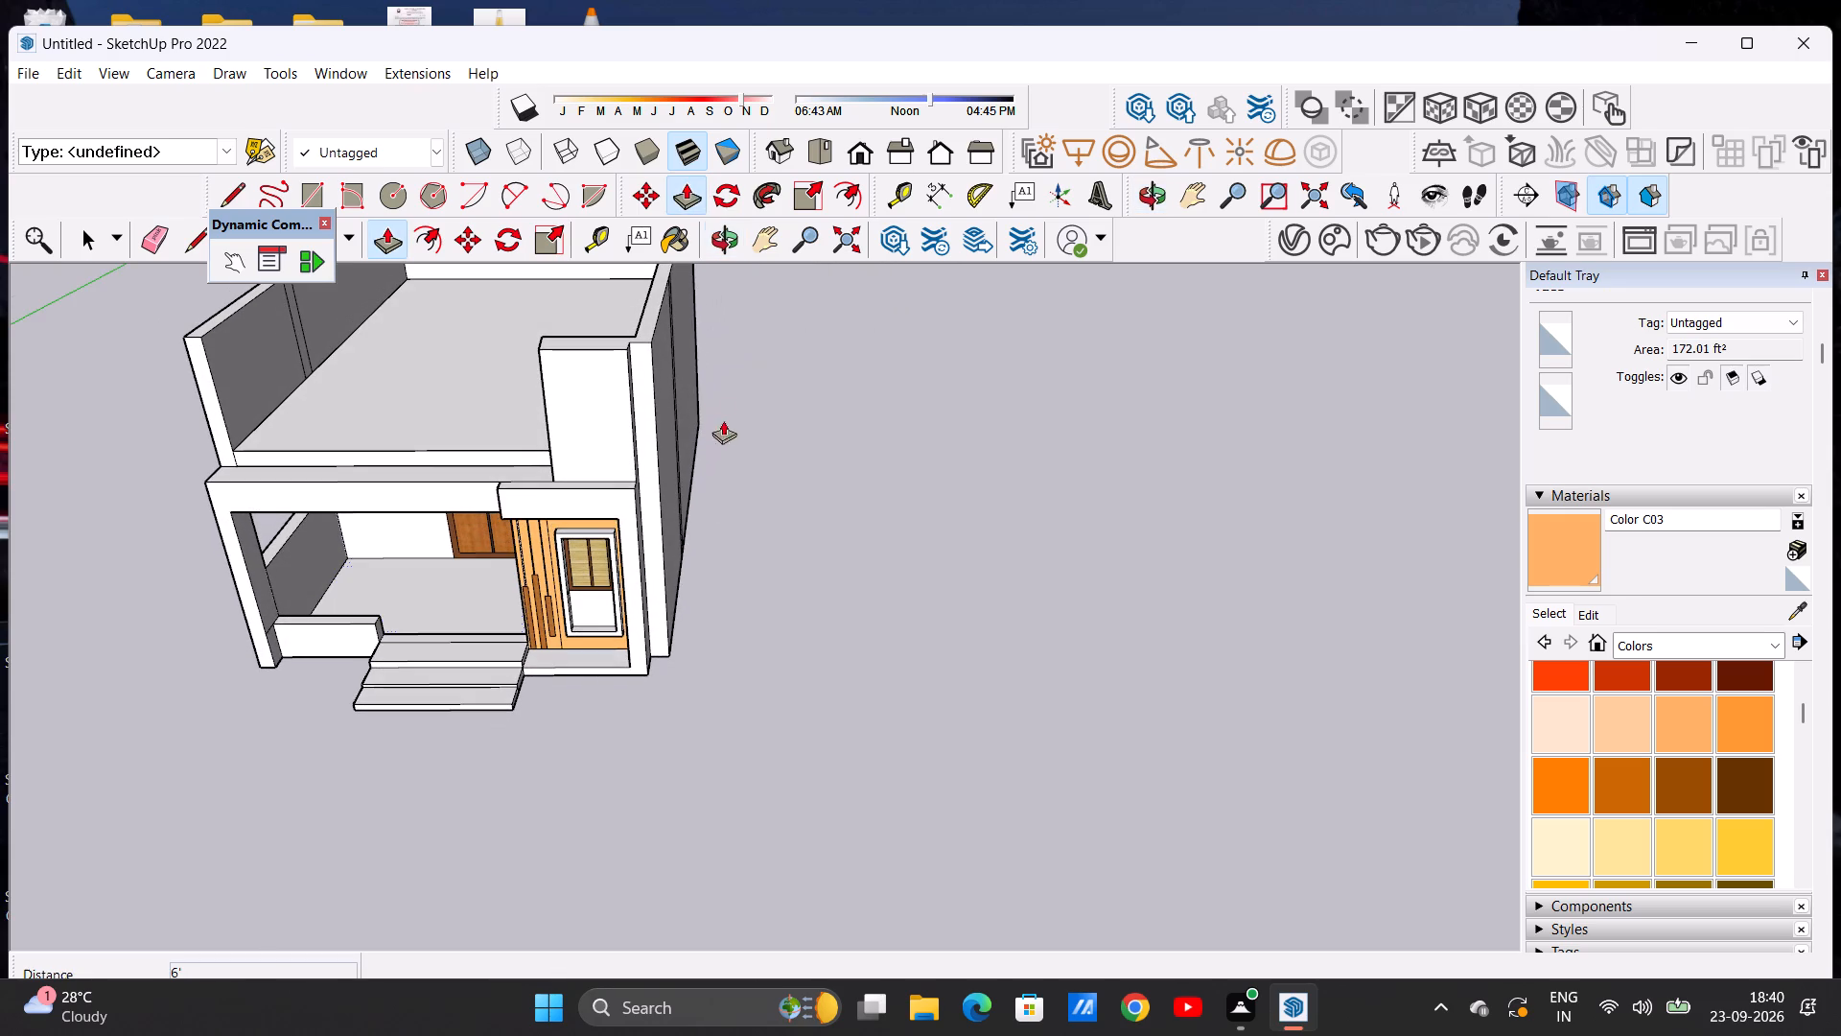
{"action": "key", "text": "space"}
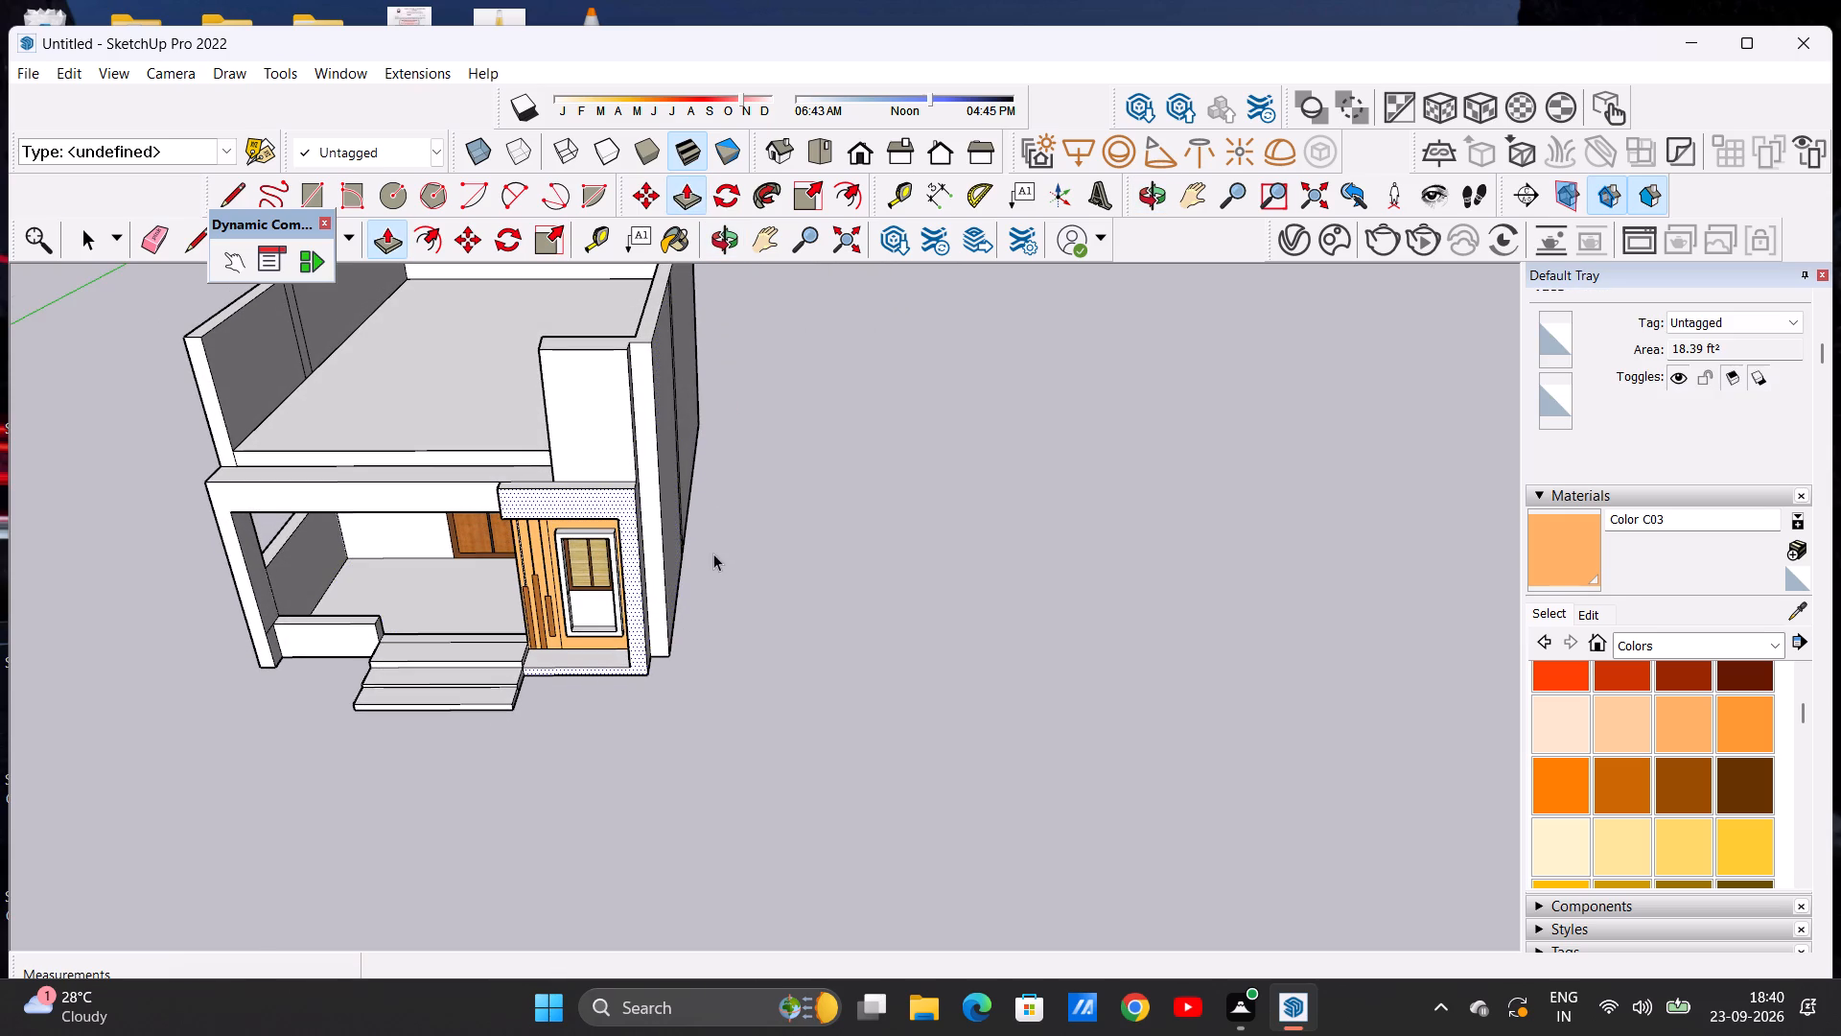
Outline a rectangle at the base of the recessed front corner with lines about 1' 7 5/8" and 11 1/8" long.
{"action": "middle_click_drag", "start_coordinate": [697, 627], "coordinate": [675, 798]}
{"action": "scroll", "coordinate": [674, 686], "scroll_direction": "up", "scroll_amount": 5}
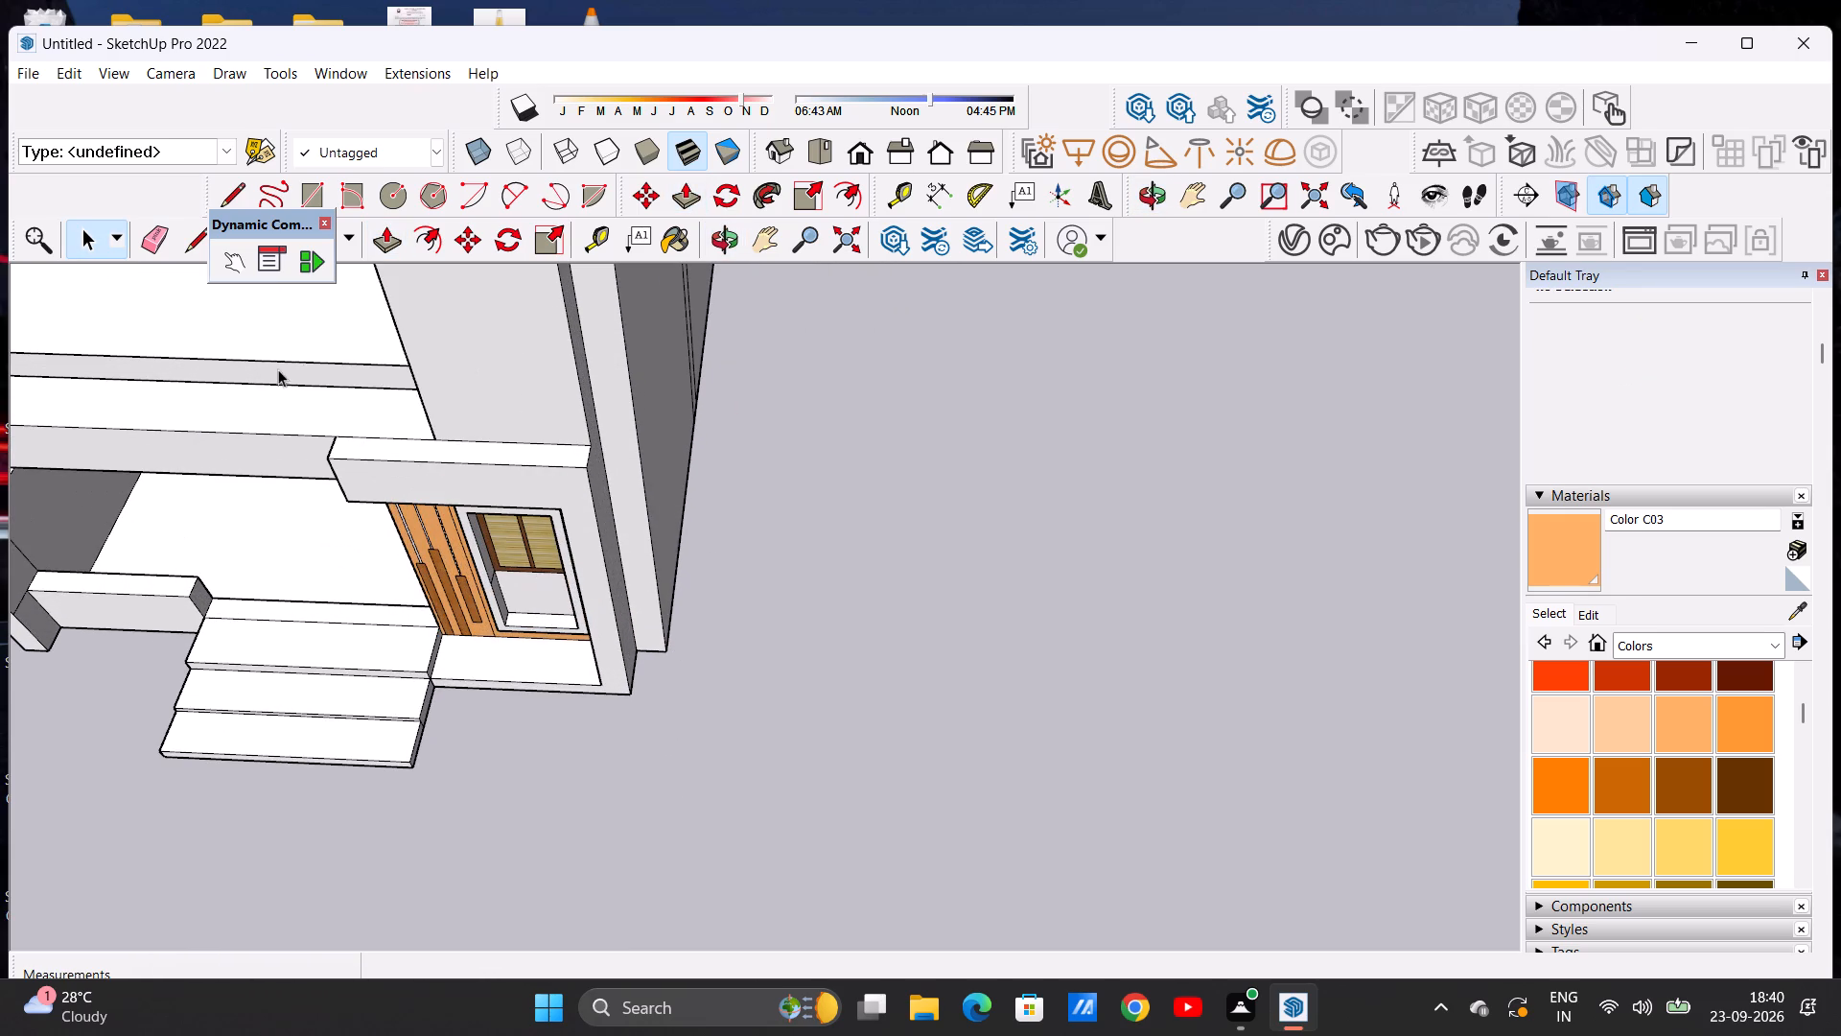
{"action": "left_click", "coordinate": [236, 190]}
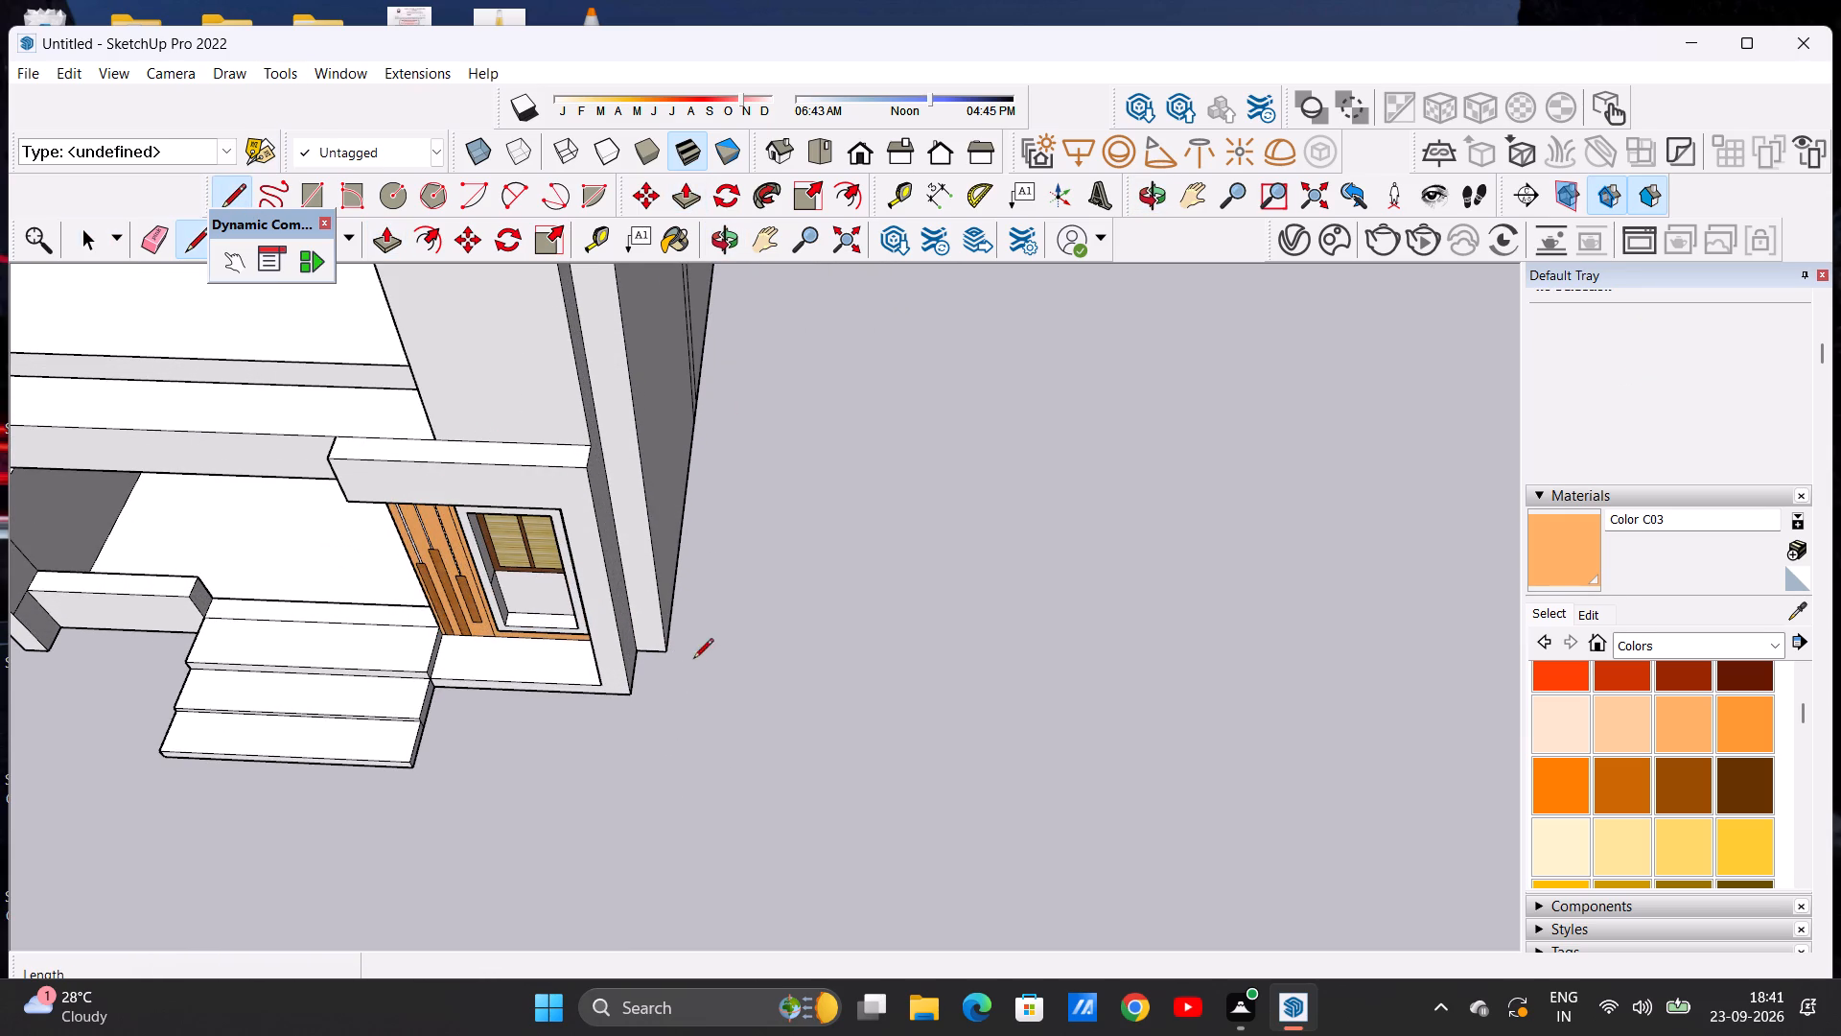
{"action": "scroll", "coordinate": [683, 649], "scroll_direction": "up", "scroll_amount": 9}
{"action": "left_click", "coordinate": [647, 657]}
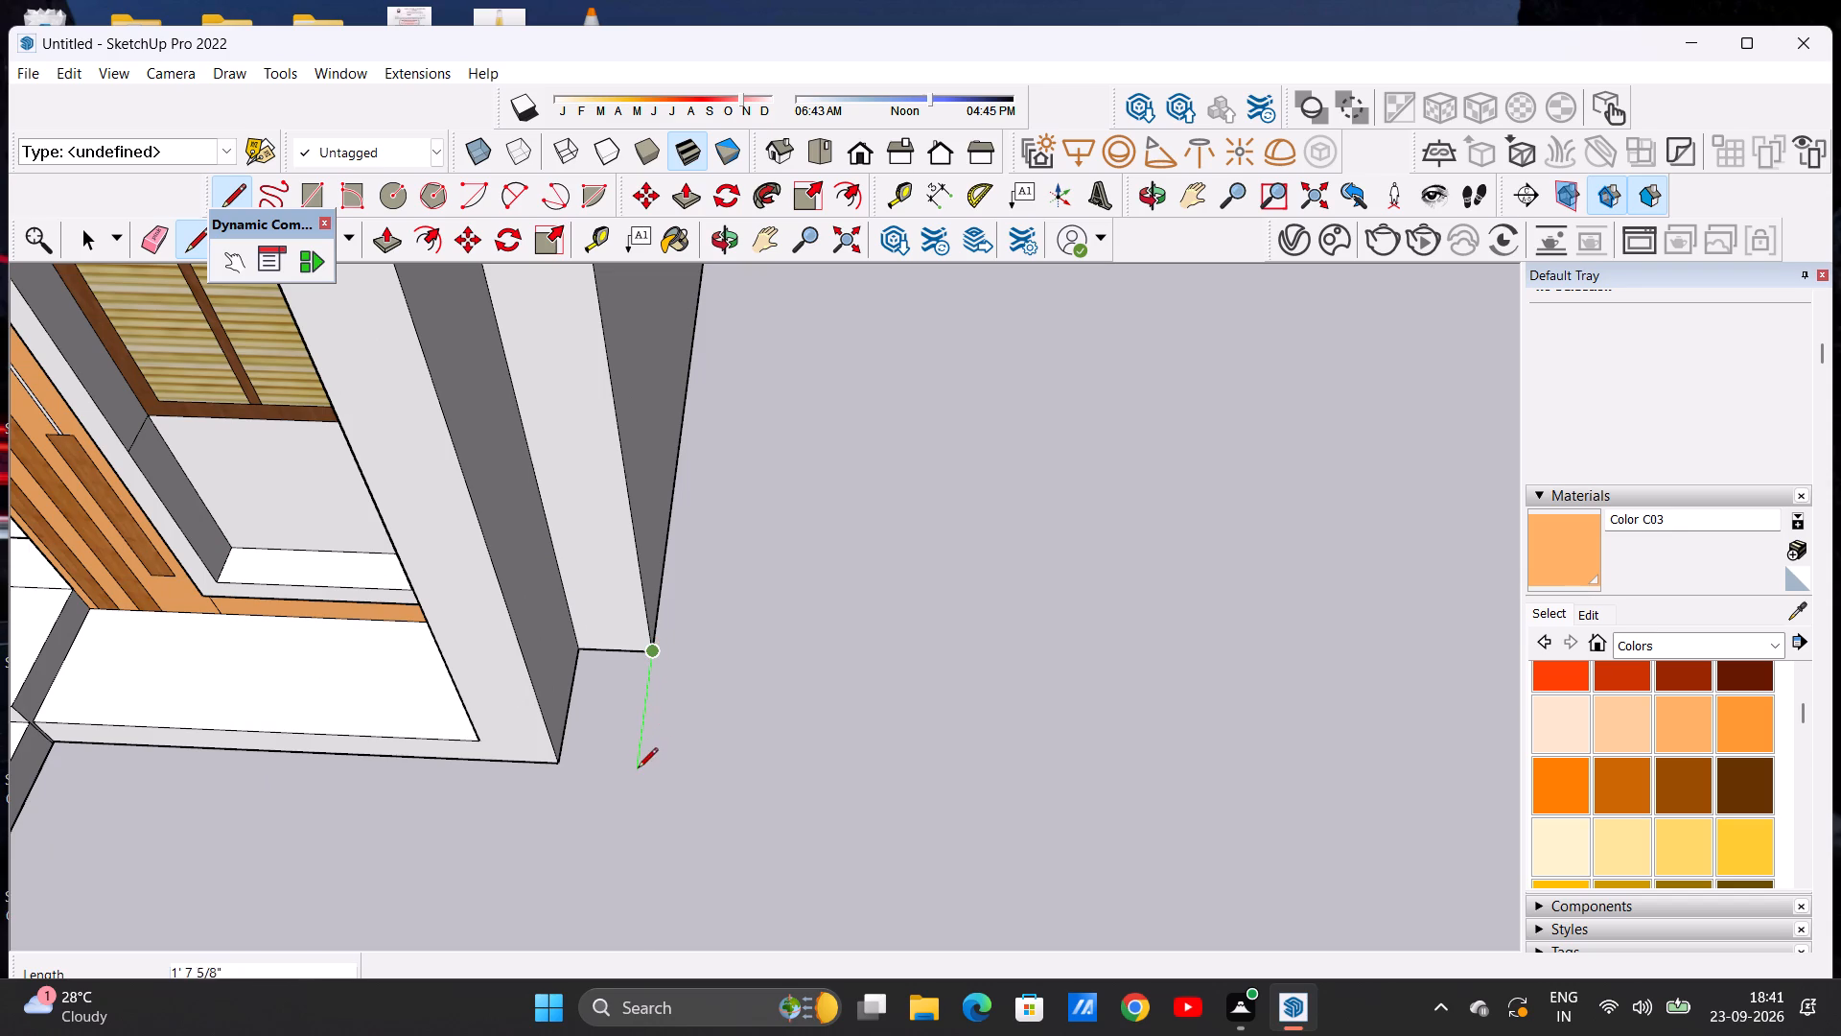
{"action": "left_click", "coordinate": [635, 770]}
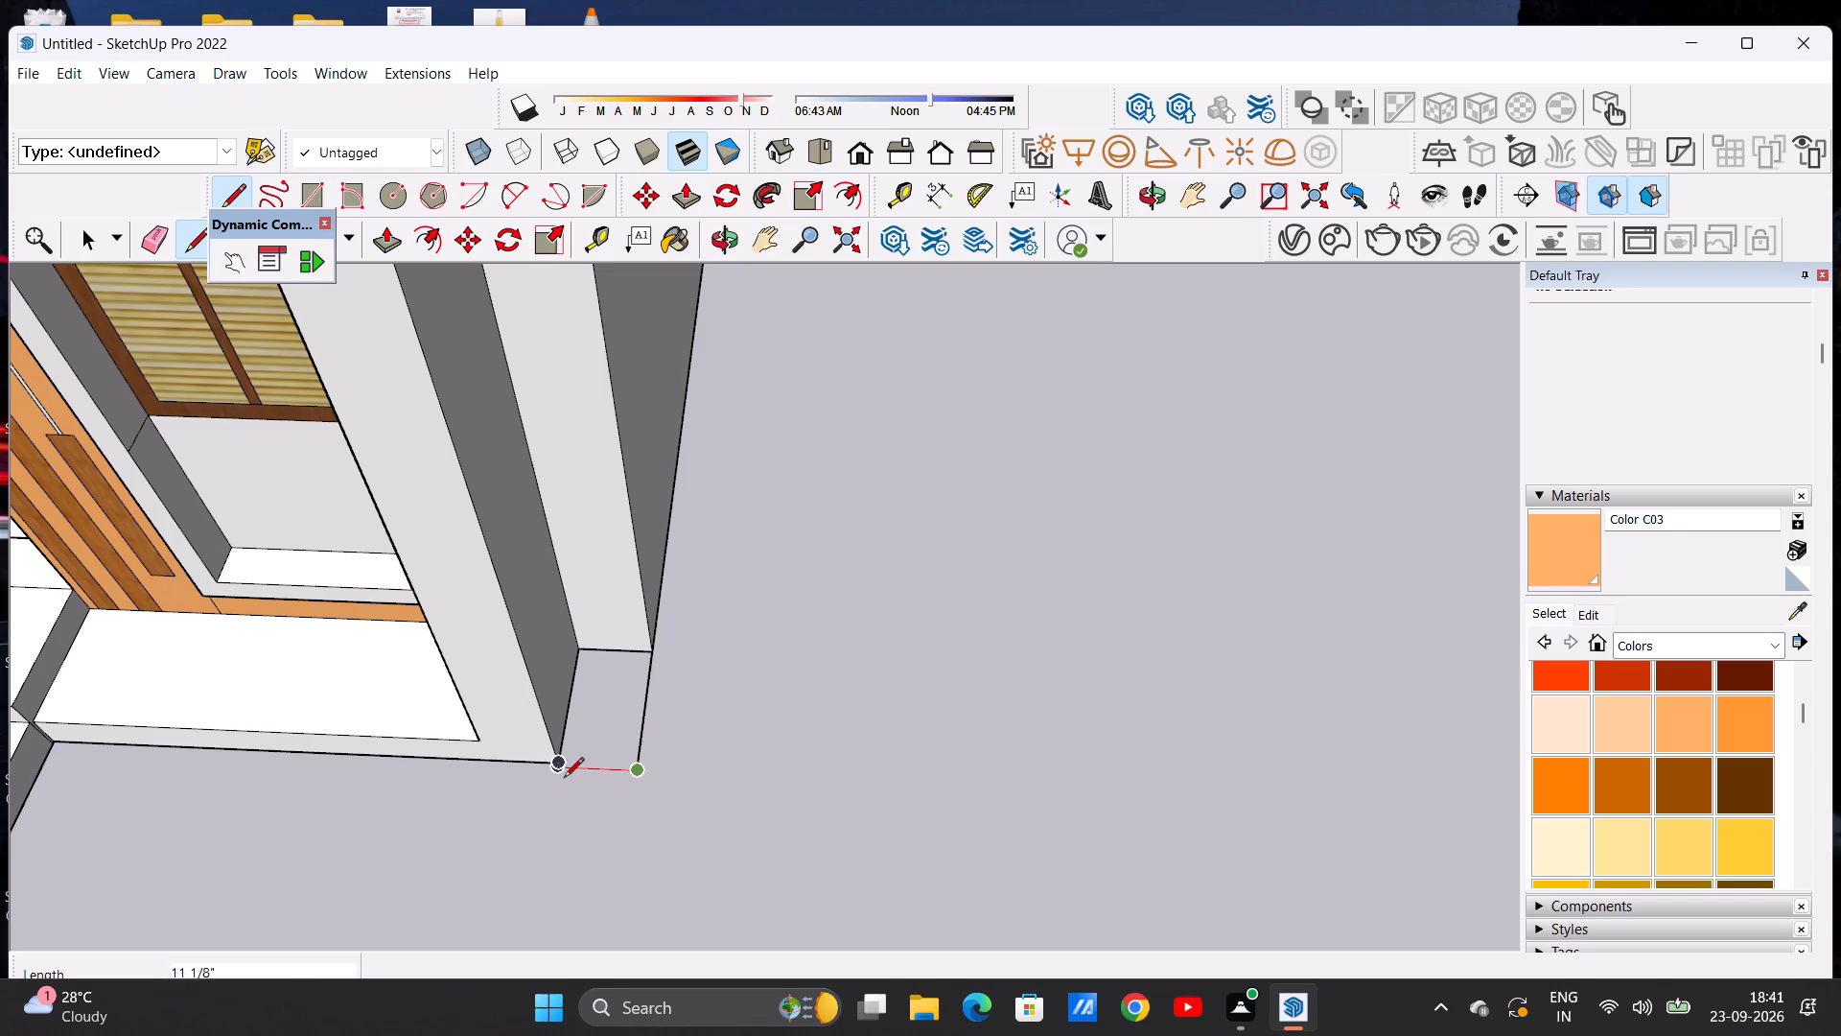
{"action": "key", "text": "space"}
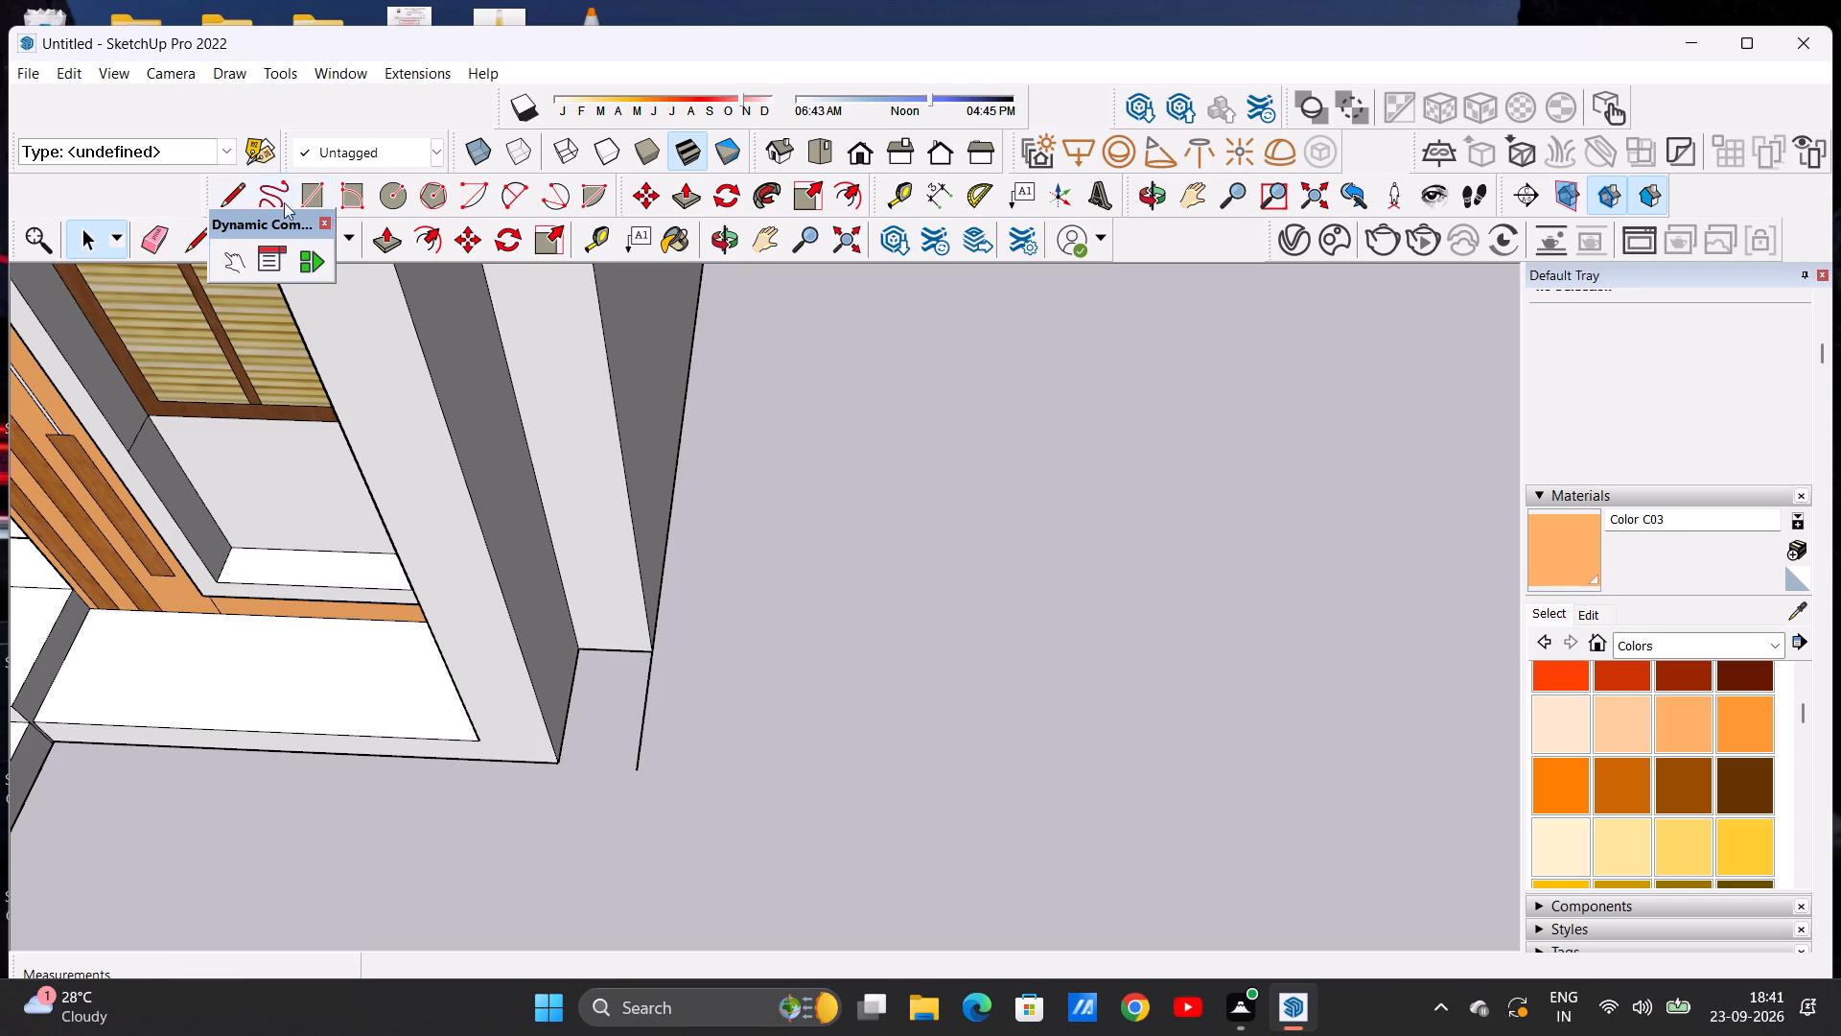
{"action": "left_click", "coordinate": [236, 197]}
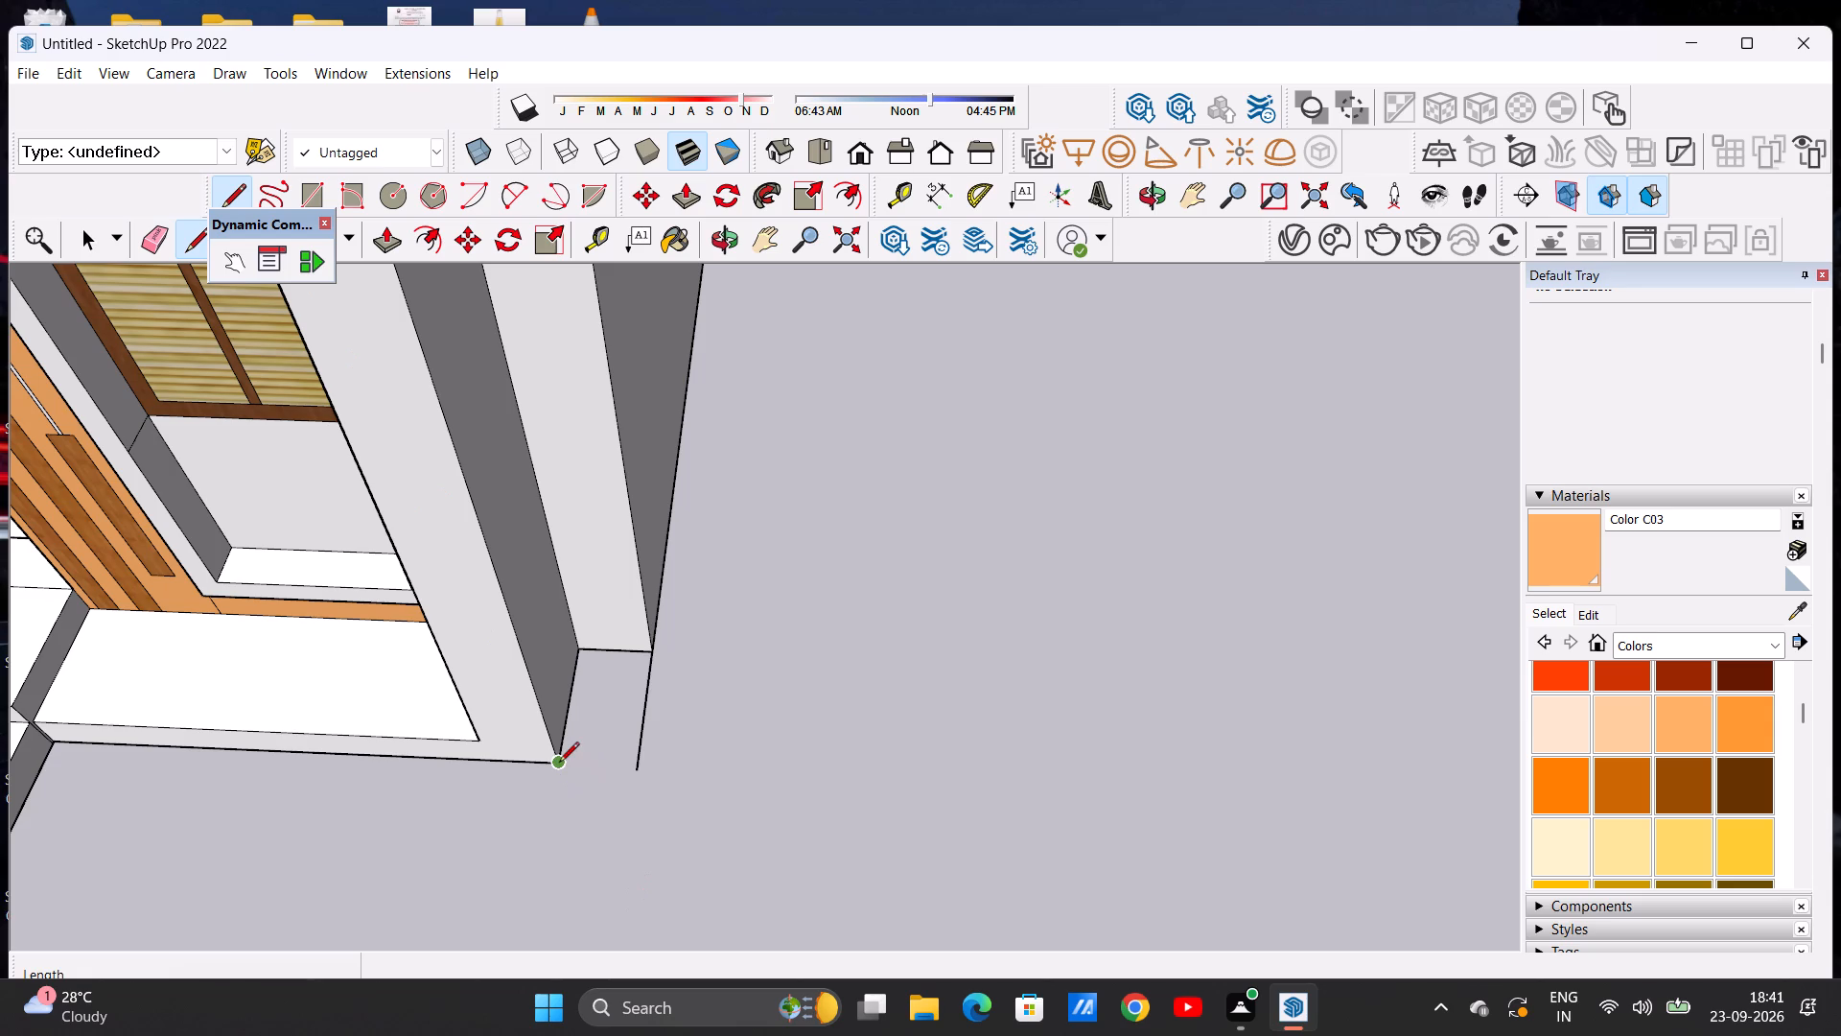
{"action": "left_click", "coordinate": [559, 764]}
{"action": "scroll", "coordinate": [640, 776], "scroll_direction": "up", "scroll_amount": 4}
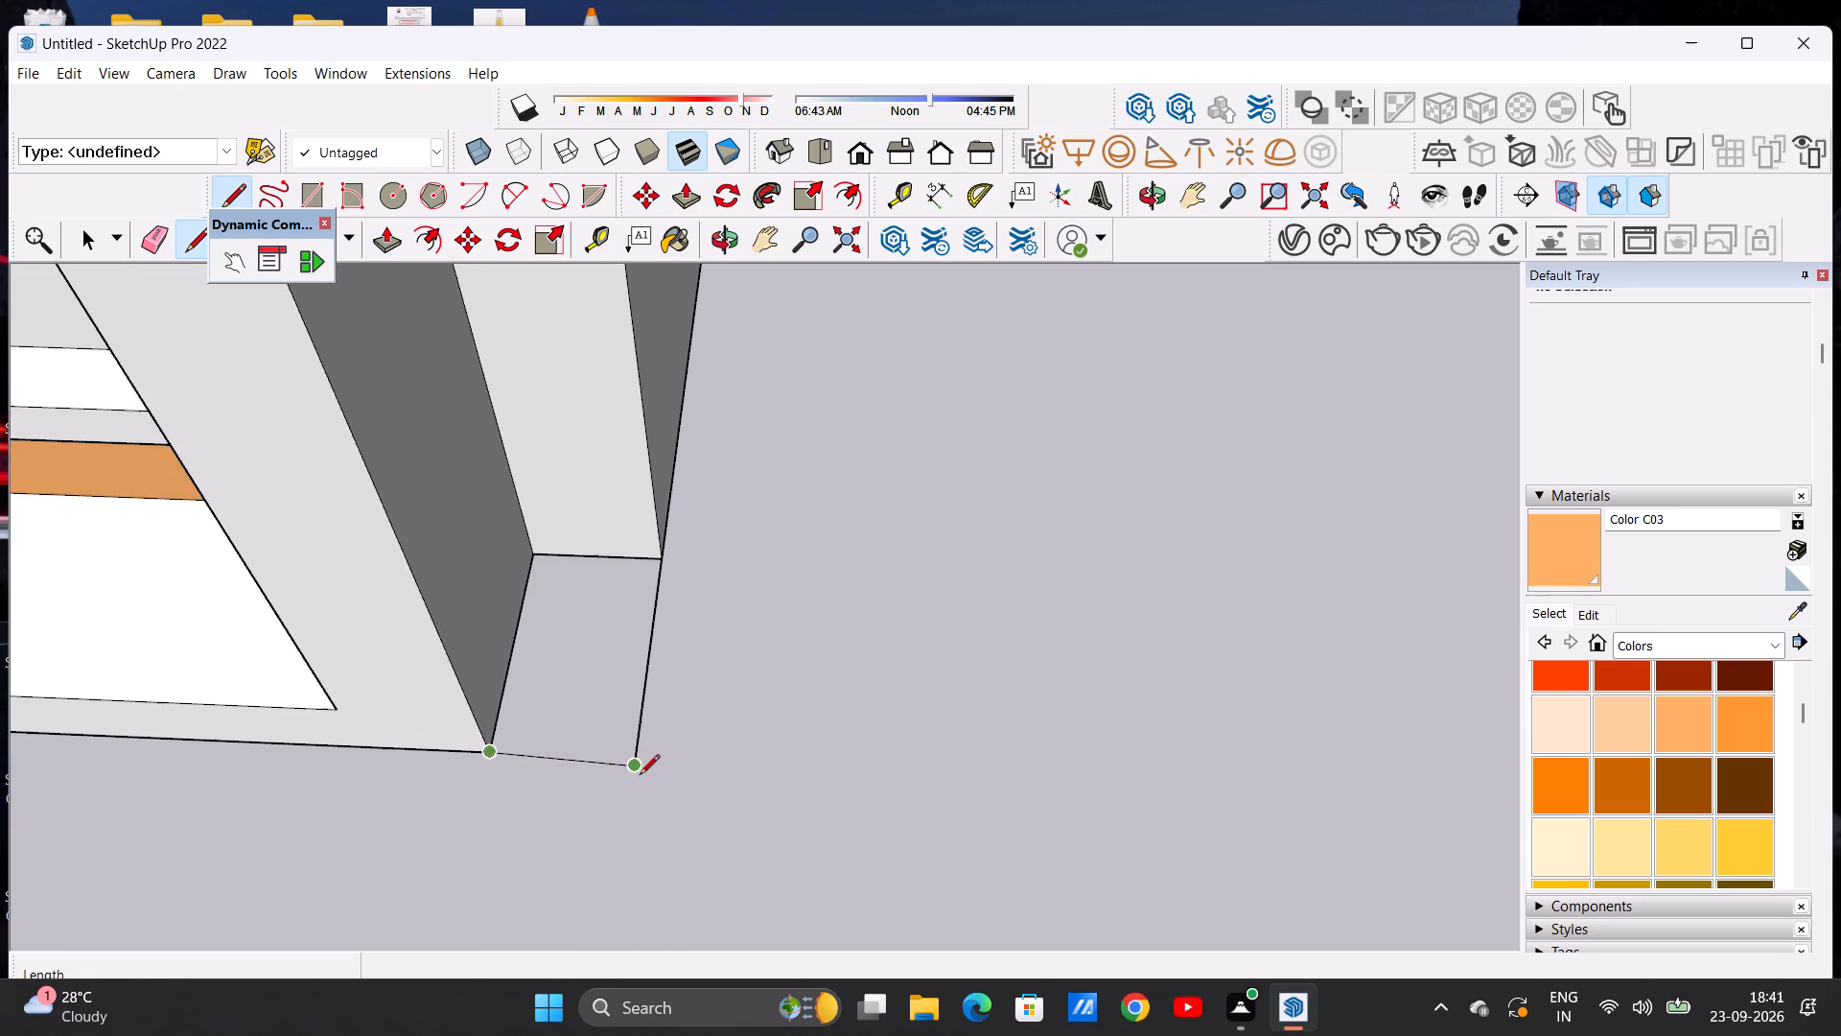
{"action": "scroll", "coordinate": [640, 776], "scroll_direction": "up", "scroll_amount": 6}
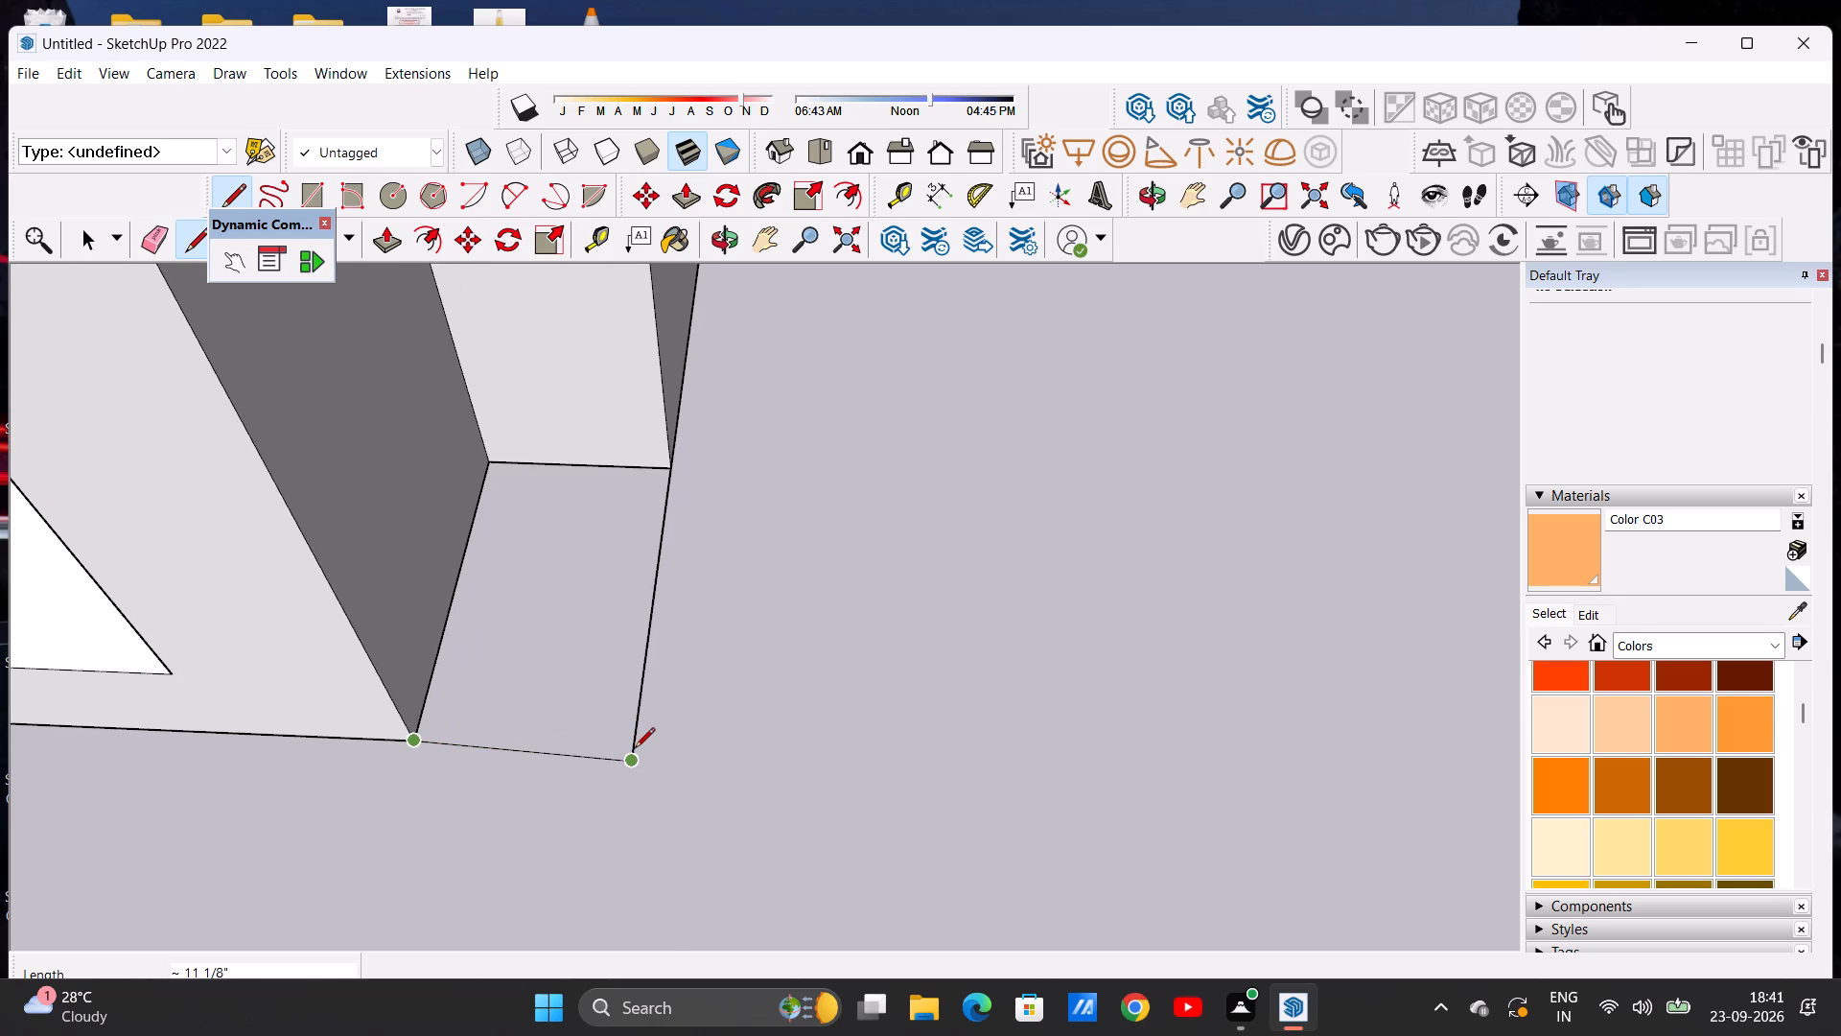
{"action": "left_click", "coordinate": [635, 746]}
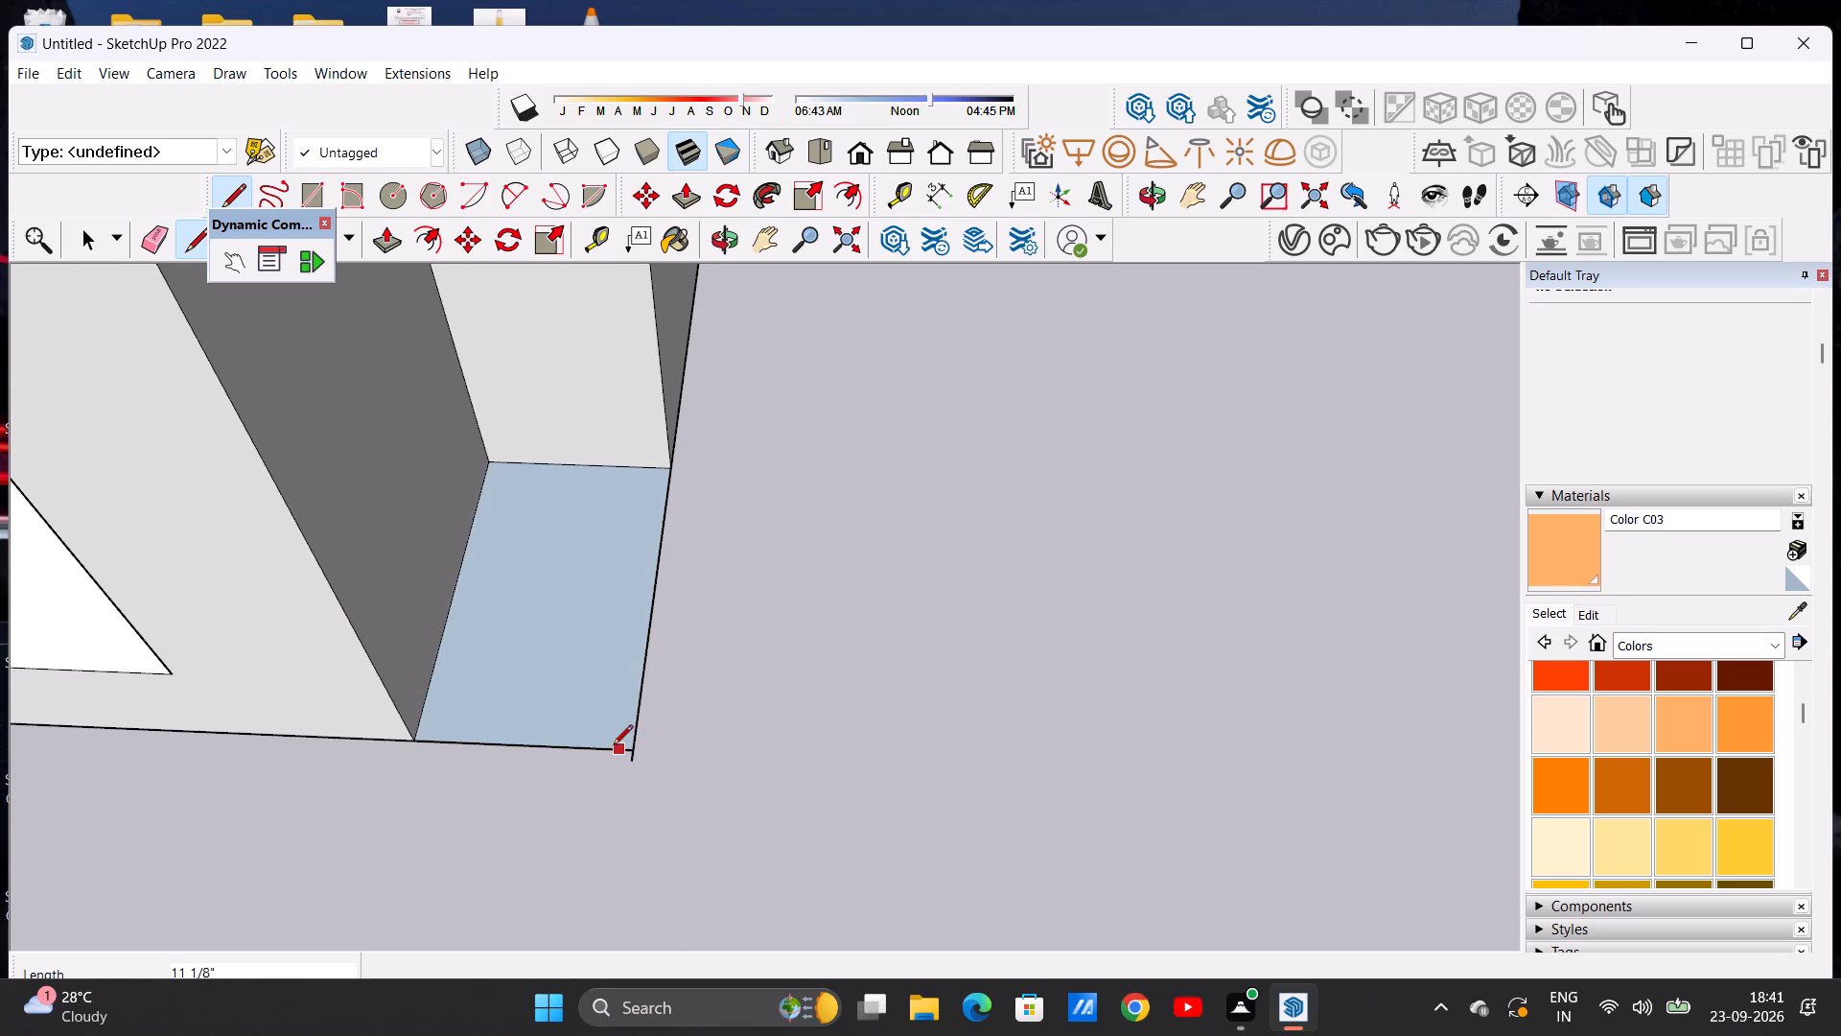
{"action": "key", "text": "space"}
Erase the short leftover line end sticking out past the front outer corner of the base rectangle.
{"action": "scroll", "coordinate": [555, 598], "scroll_direction": "up", "scroll_amount": 7}
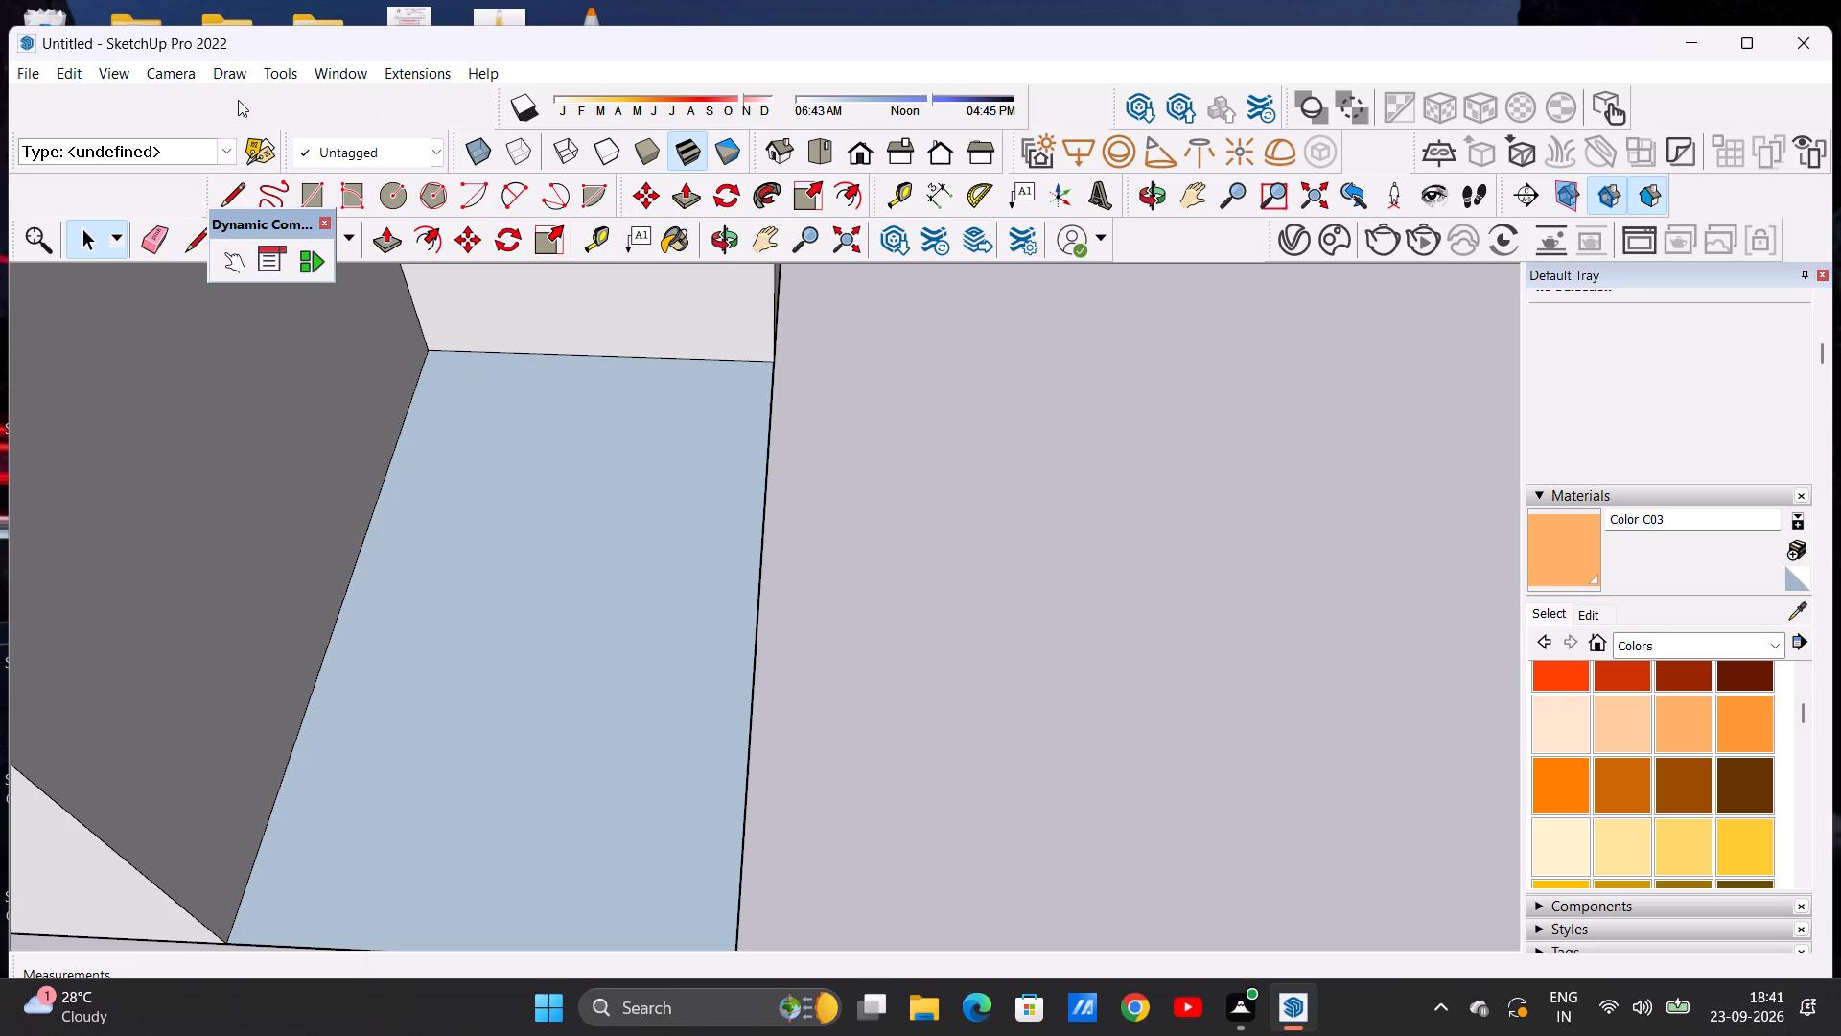
{"action": "left_click_drag", "start_coordinate": [139, 241], "coordinate": [152, 241]}
{"action": "scroll", "coordinate": [575, 239], "scroll_direction": "down", "scroll_amount": 20}
{"action": "scroll", "coordinate": [575, 239], "scroll_direction": "down", "scroll_amount": 1}
{"action": "scroll", "coordinate": [597, 709], "scroll_direction": "up", "scroll_amount": 6}
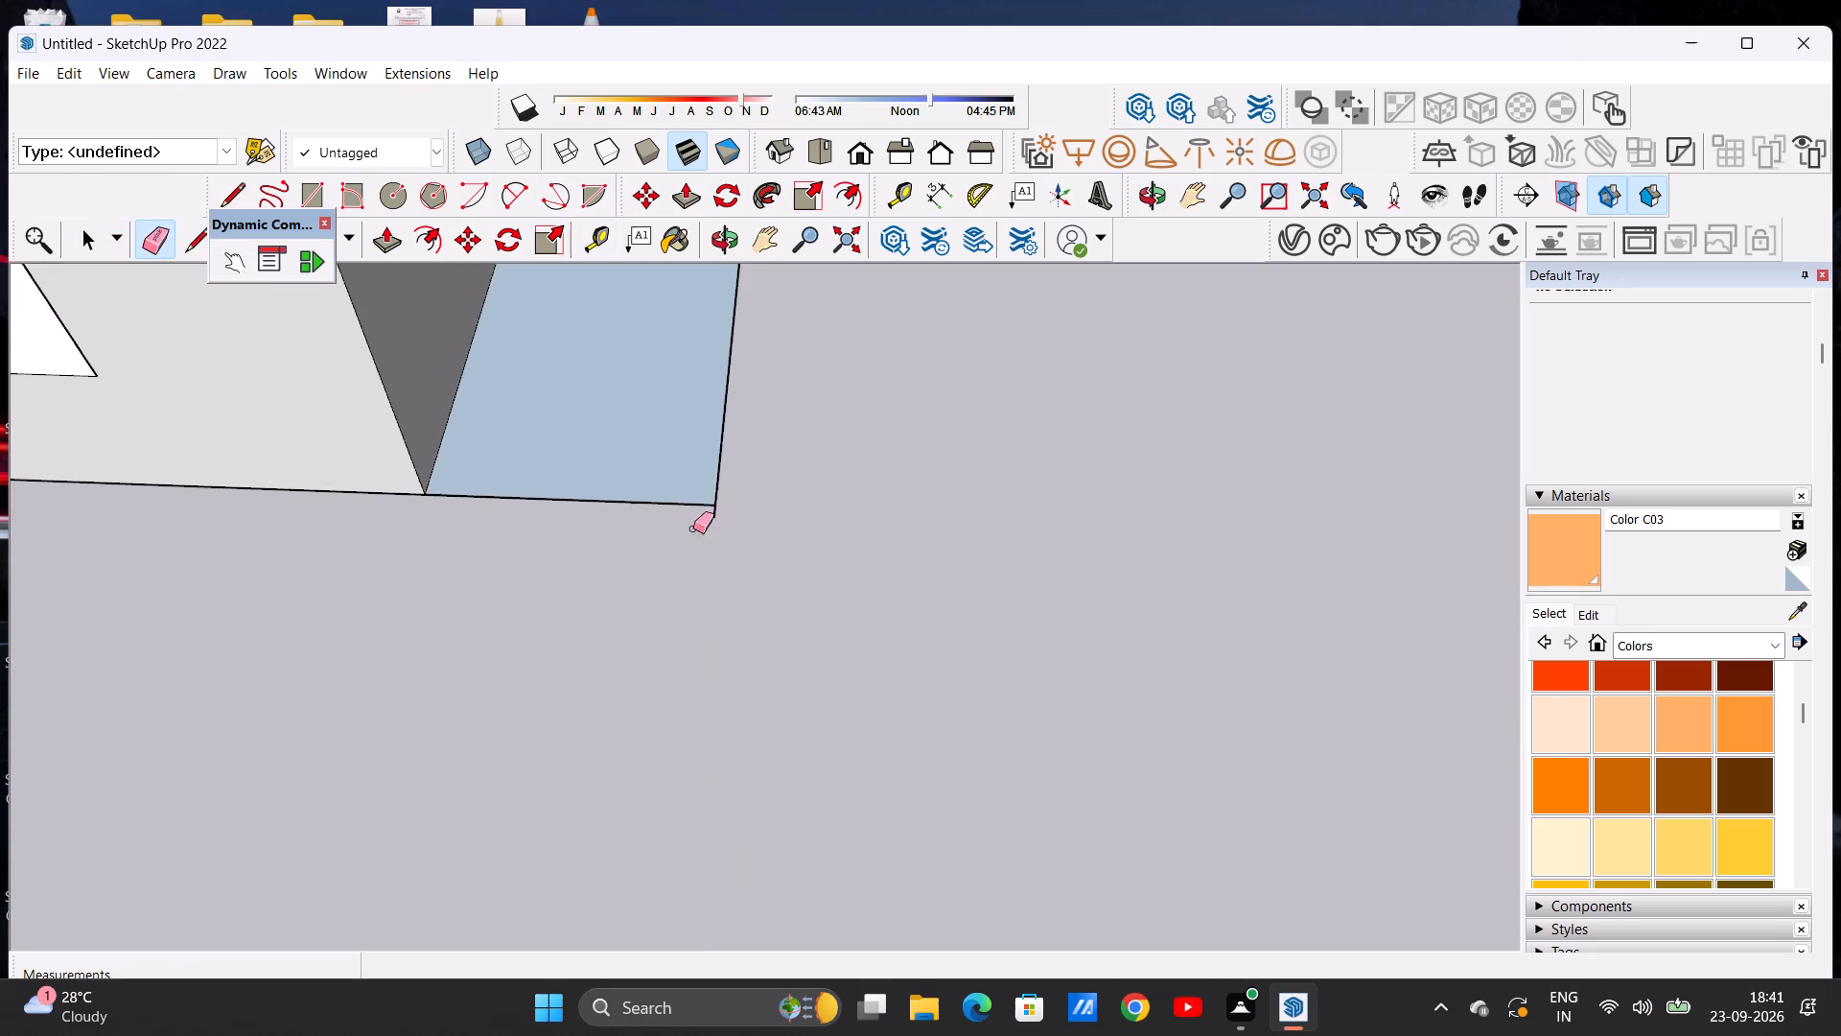
{"action": "scroll", "coordinate": [747, 424], "scroll_direction": "up", "scroll_amount": 10}
{"action": "left_click_drag", "start_coordinate": [657, 571], "coordinate": [724, 584]}
{"action": "scroll", "coordinate": [709, 597], "scroll_direction": "down", "scroll_amount": 6}
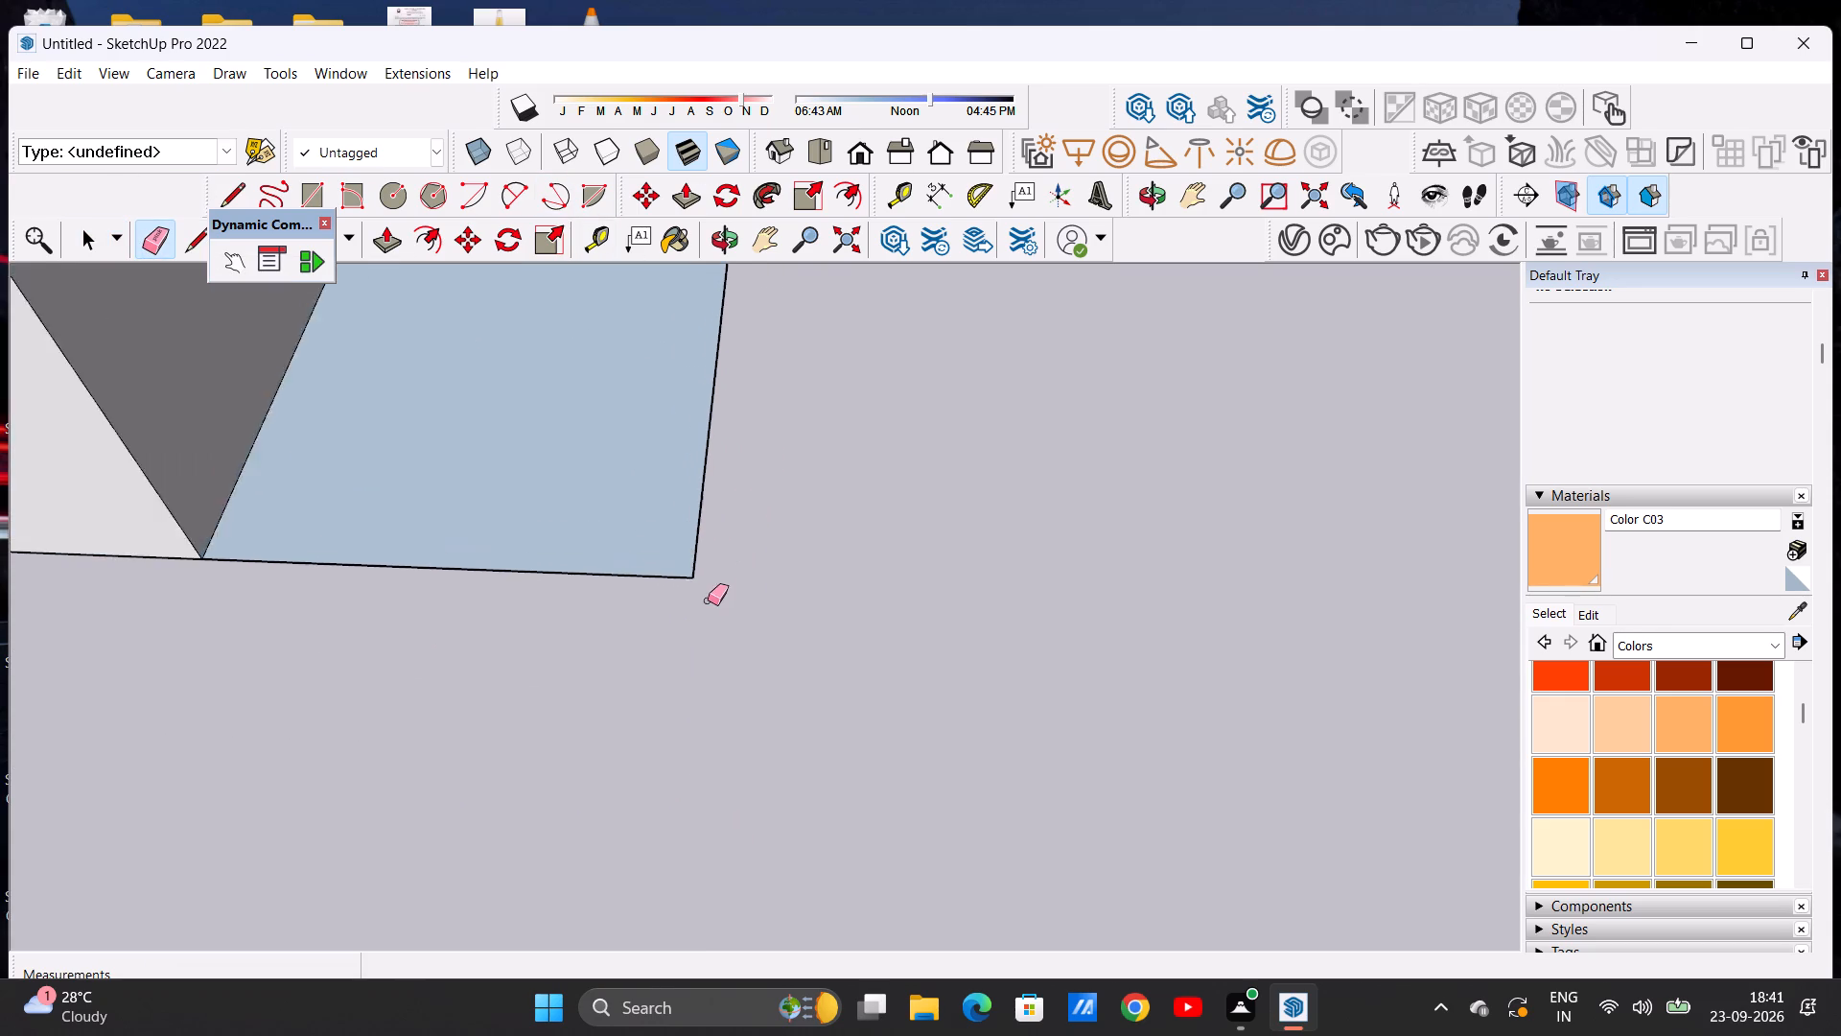
Push/Pull the corner base rectangle up about 16' 6 9/16" into a pillar rising above the raised wall.
{"action": "scroll", "coordinate": [708, 600], "scroll_direction": "down", "scroll_amount": 20}
{"action": "scroll", "coordinate": [708, 600], "scroll_direction": "down", "scroll_amount": 2}
{"action": "scroll", "coordinate": [721, 455], "scroll_direction": "up", "scroll_amount": 2}
{"action": "scroll", "coordinate": [654, 669], "scroll_direction": "down", "scroll_amount": 13}
{"action": "scroll", "coordinate": [694, 480], "scroll_direction": "up", "scroll_amount": 3}
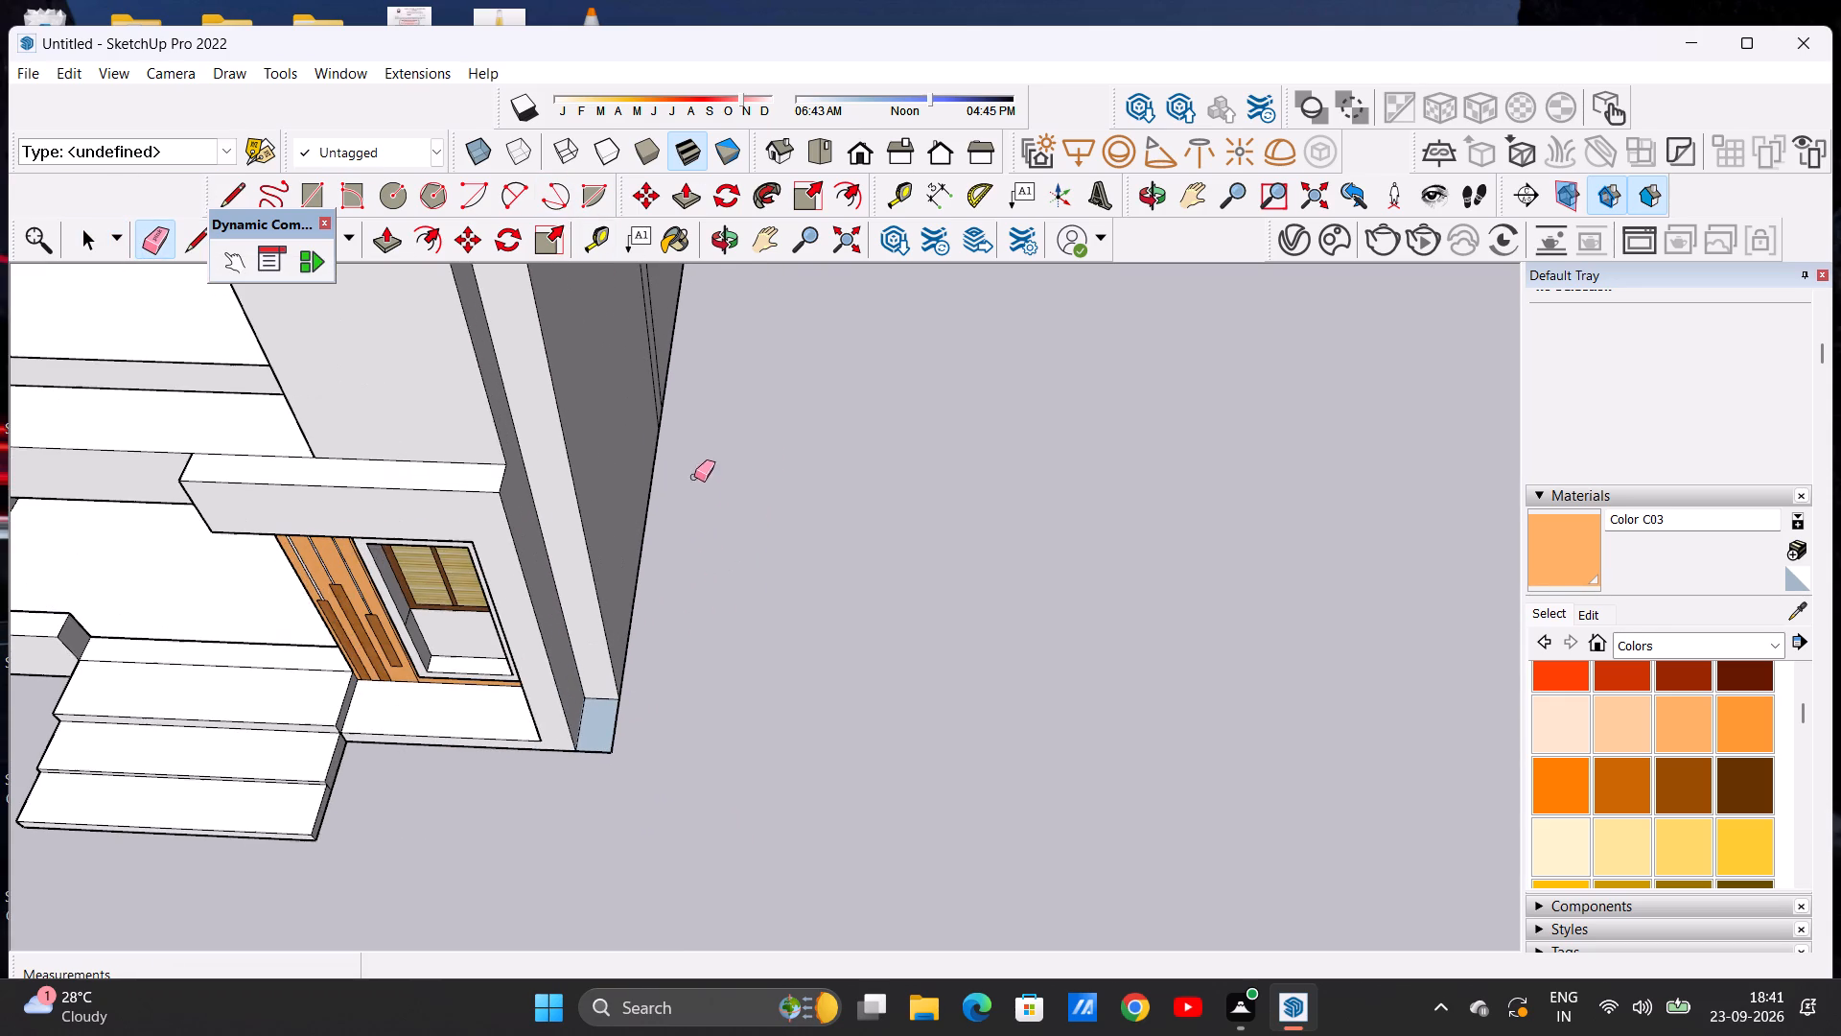
{"action": "left_click", "coordinate": [379, 248]}
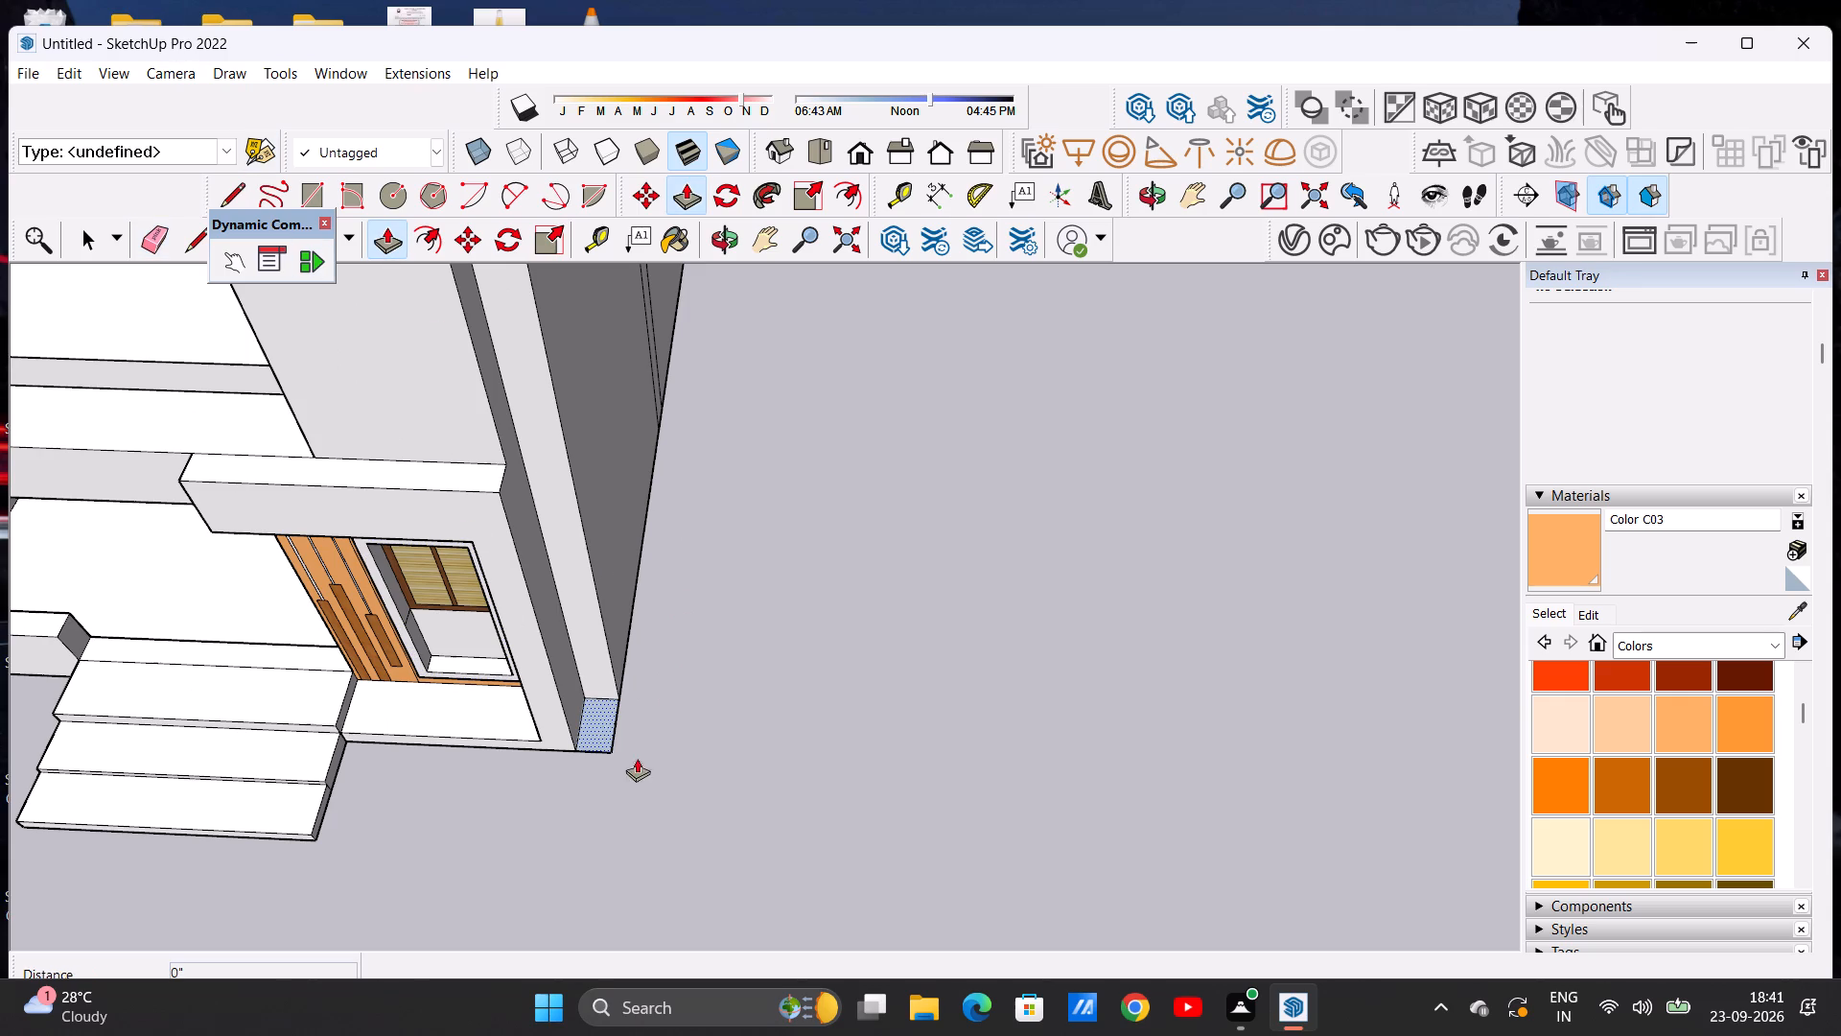
{"action": "left_click_drag", "start_coordinate": [605, 710], "coordinate": [605, 692]}
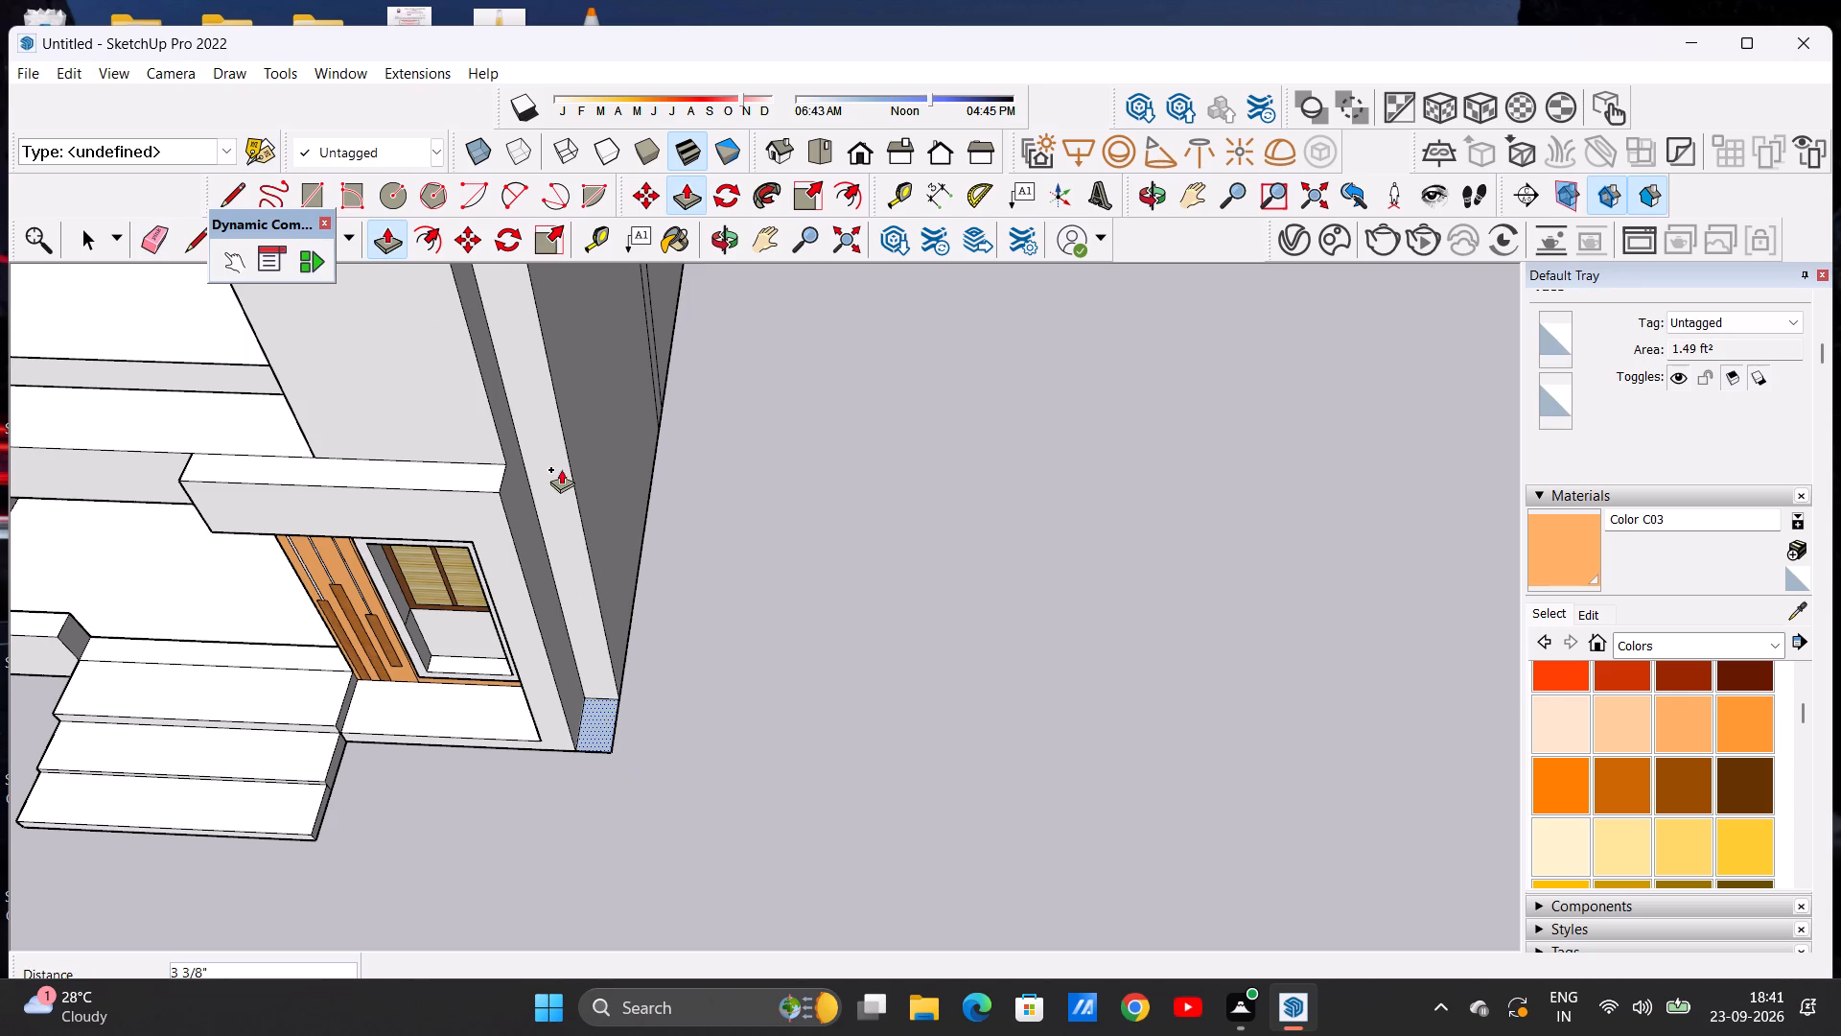
{"action": "left_click", "coordinate": [595, 703]}
{"action": "scroll", "coordinate": [541, 490], "scroll_direction": "down", "scroll_amount": 2}
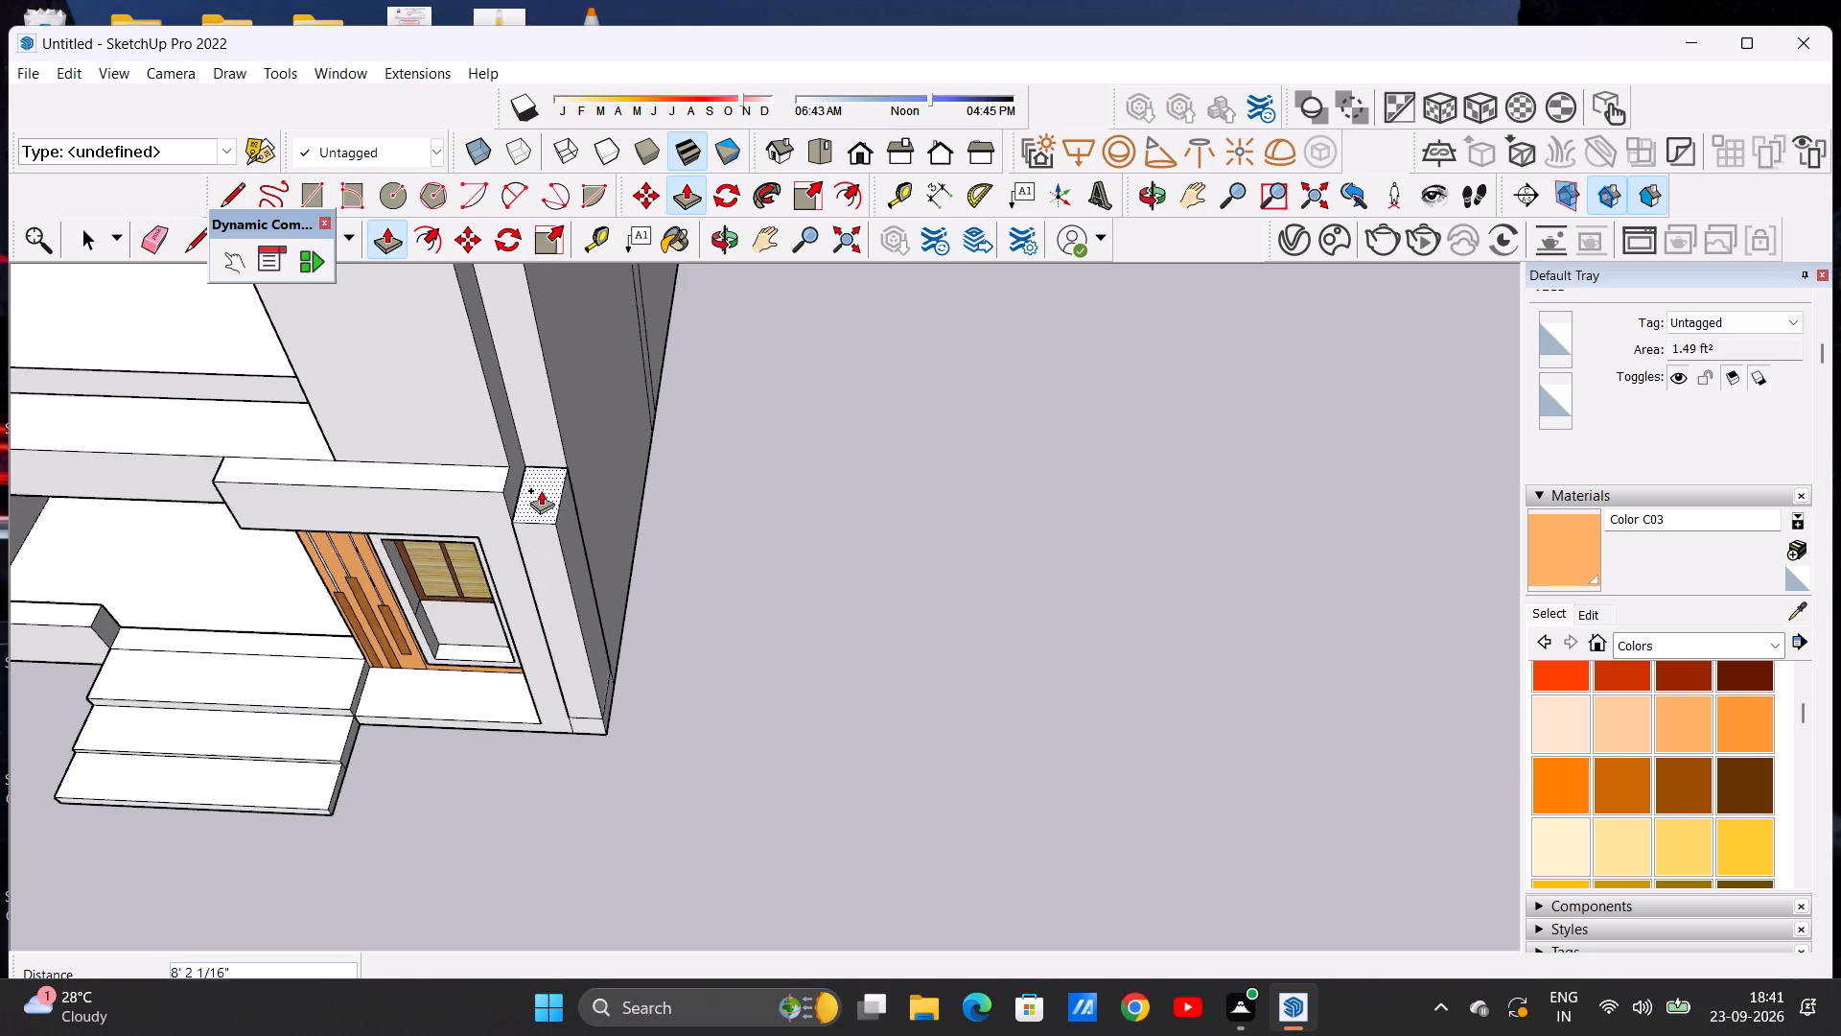
{"action": "scroll", "coordinate": [541, 490], "scroll_direction": "down", "scroll_amount": 14}
{"action": "scroll", "coordinate": [570, 427], "scroll_direction": "up", "scroll_amount": 7}
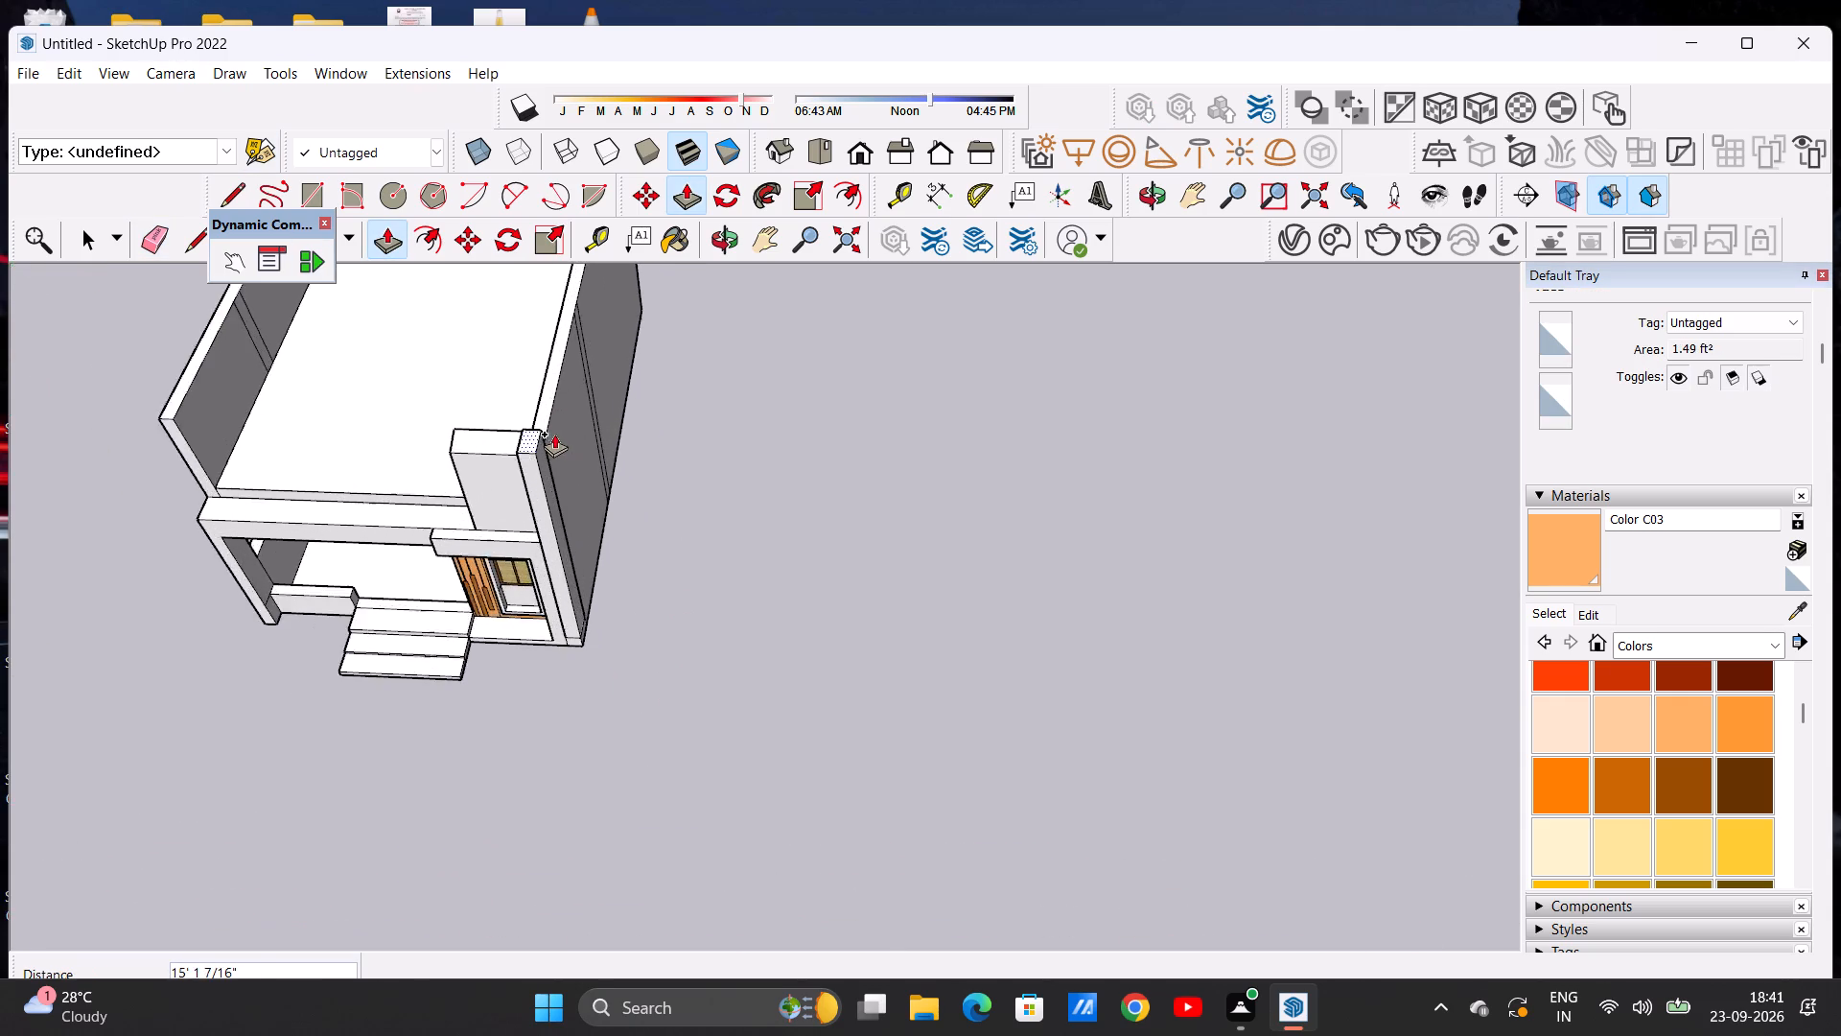
{"action": "scroll", "coordinate": [554, 434], "scroll_direction": "up", "scroll_amount": 6}
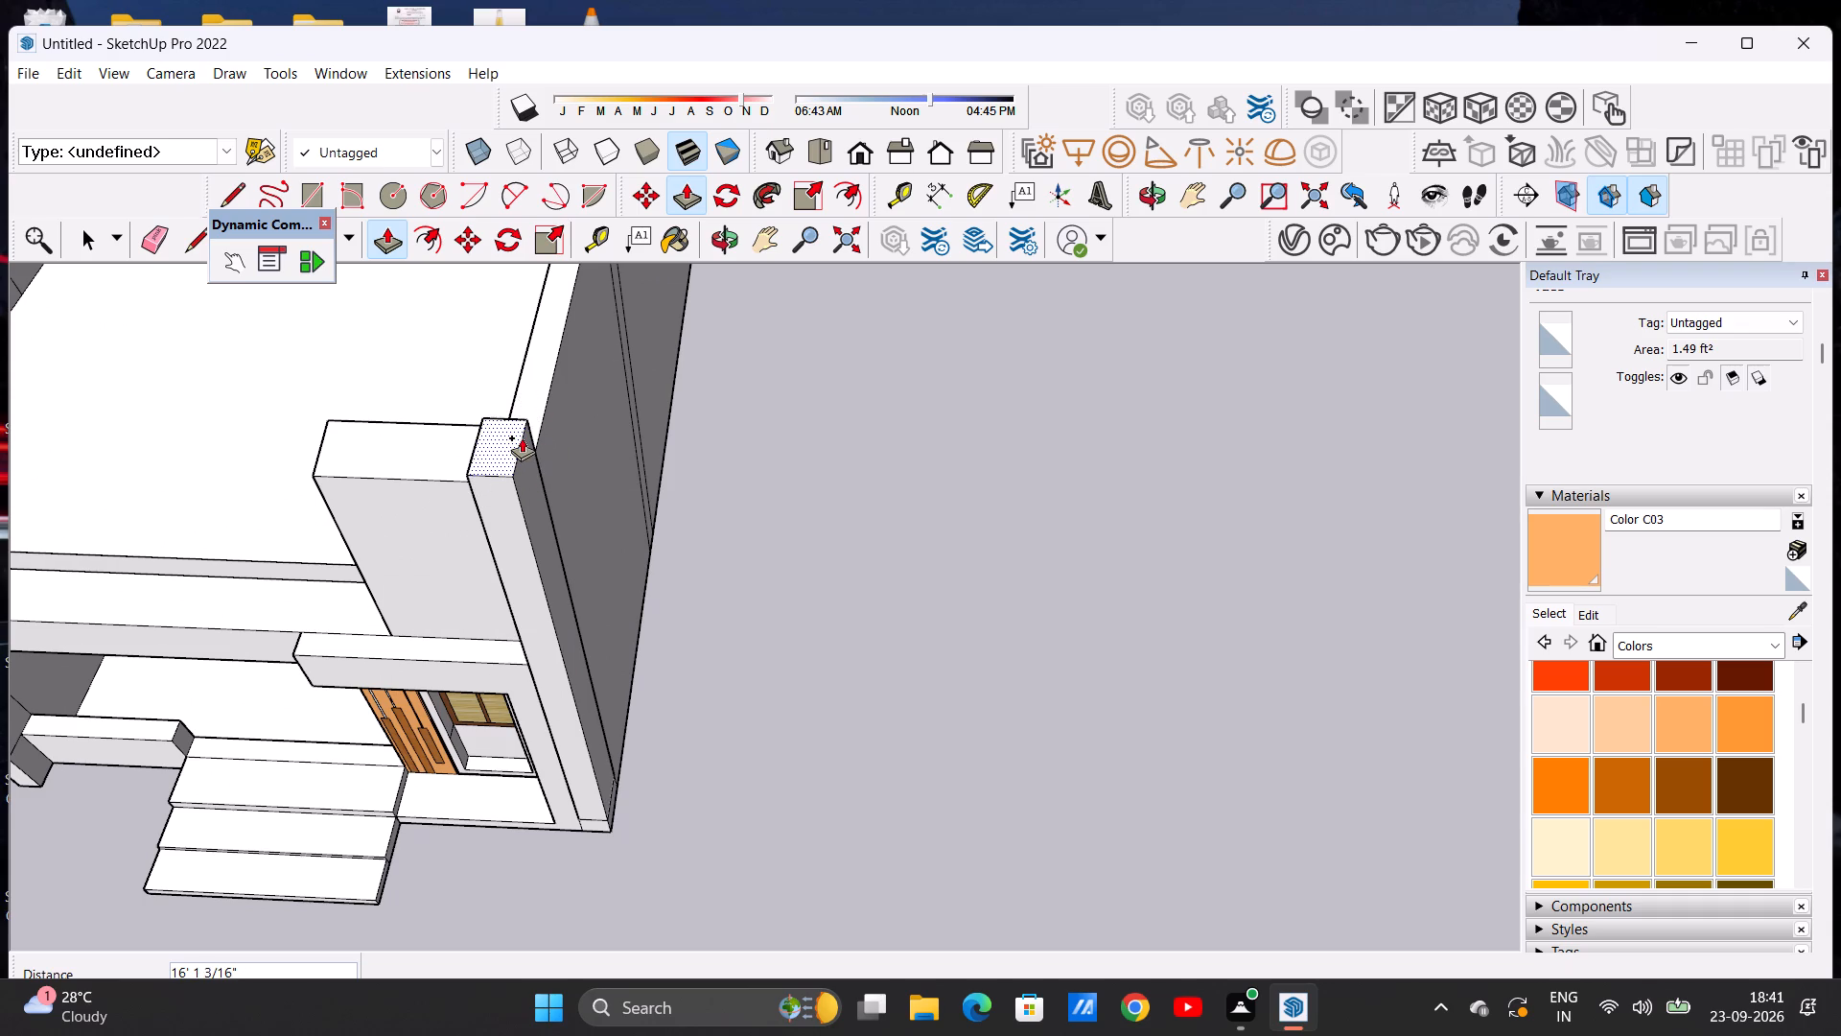
{"action": "left_click", "coordinate": [520, 421]}
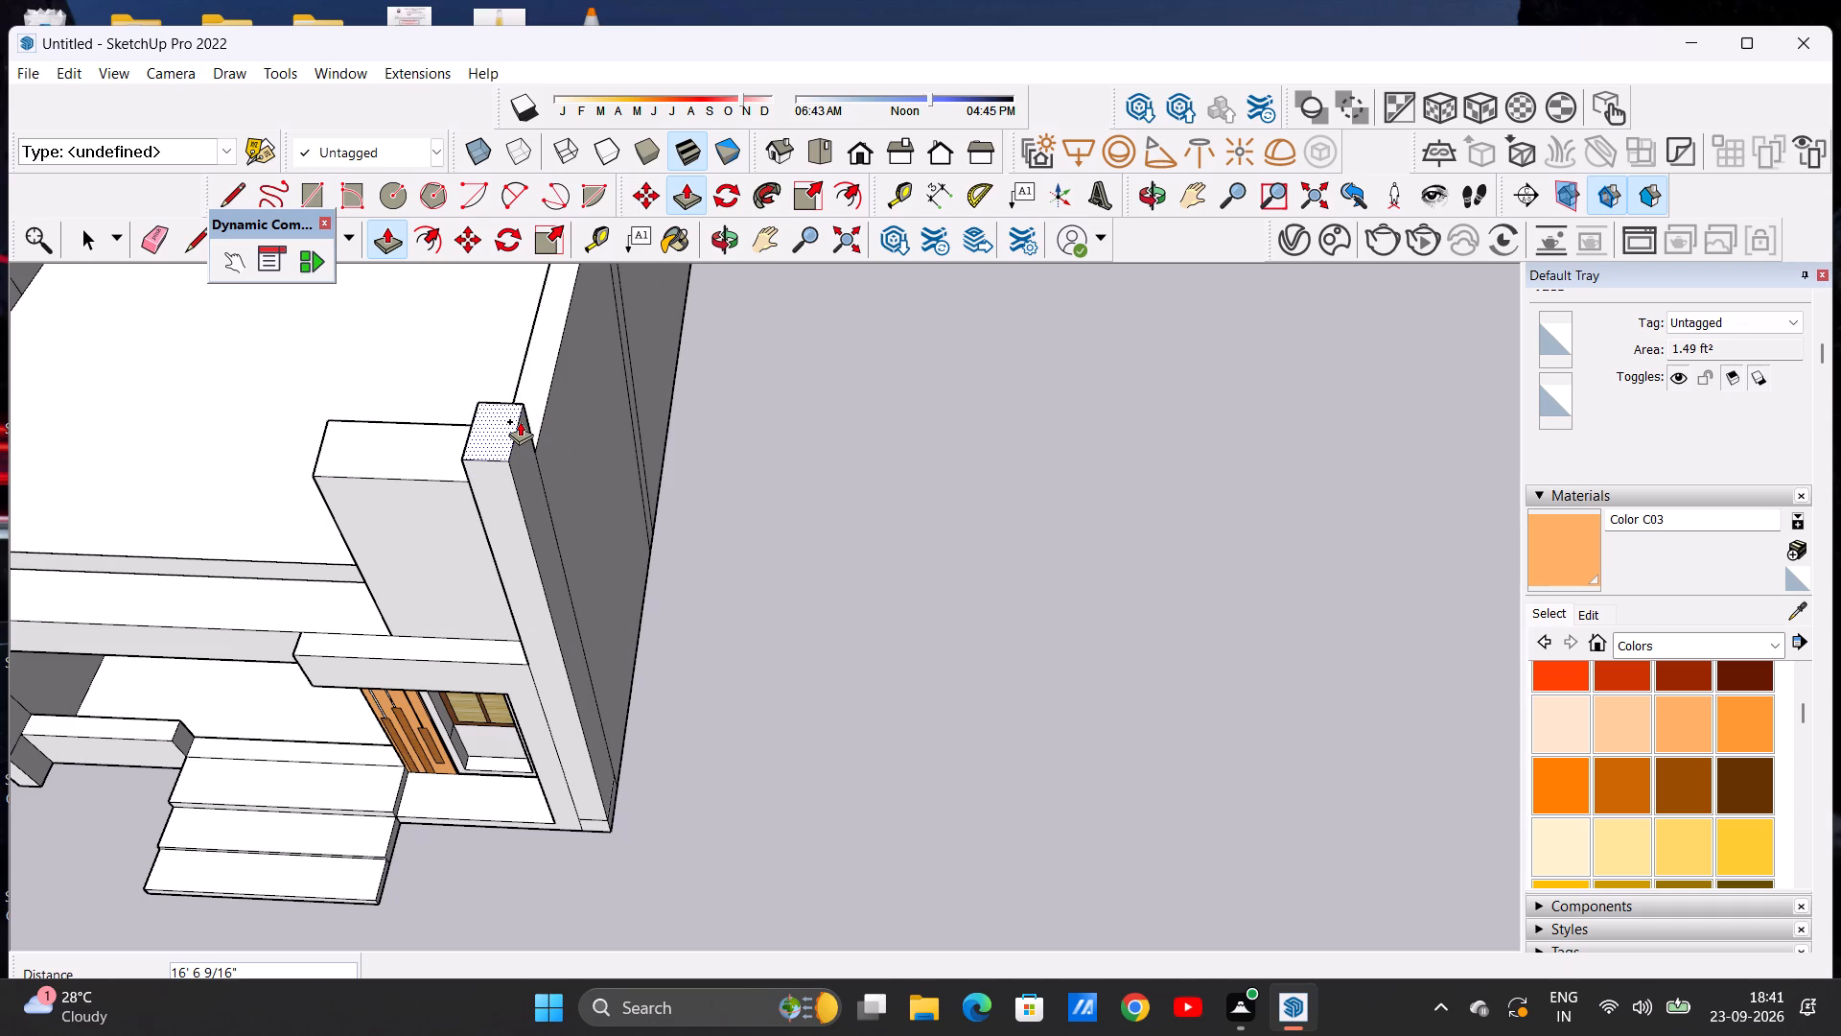
{"action": "key", "text": "space"}
Examine the new corner pillar, the raised wall above the window bay and the front facade from several angles.
{"action": "middle_click_drag", "start_coordinate": [530, 459], "coordinate": [693, 297]}
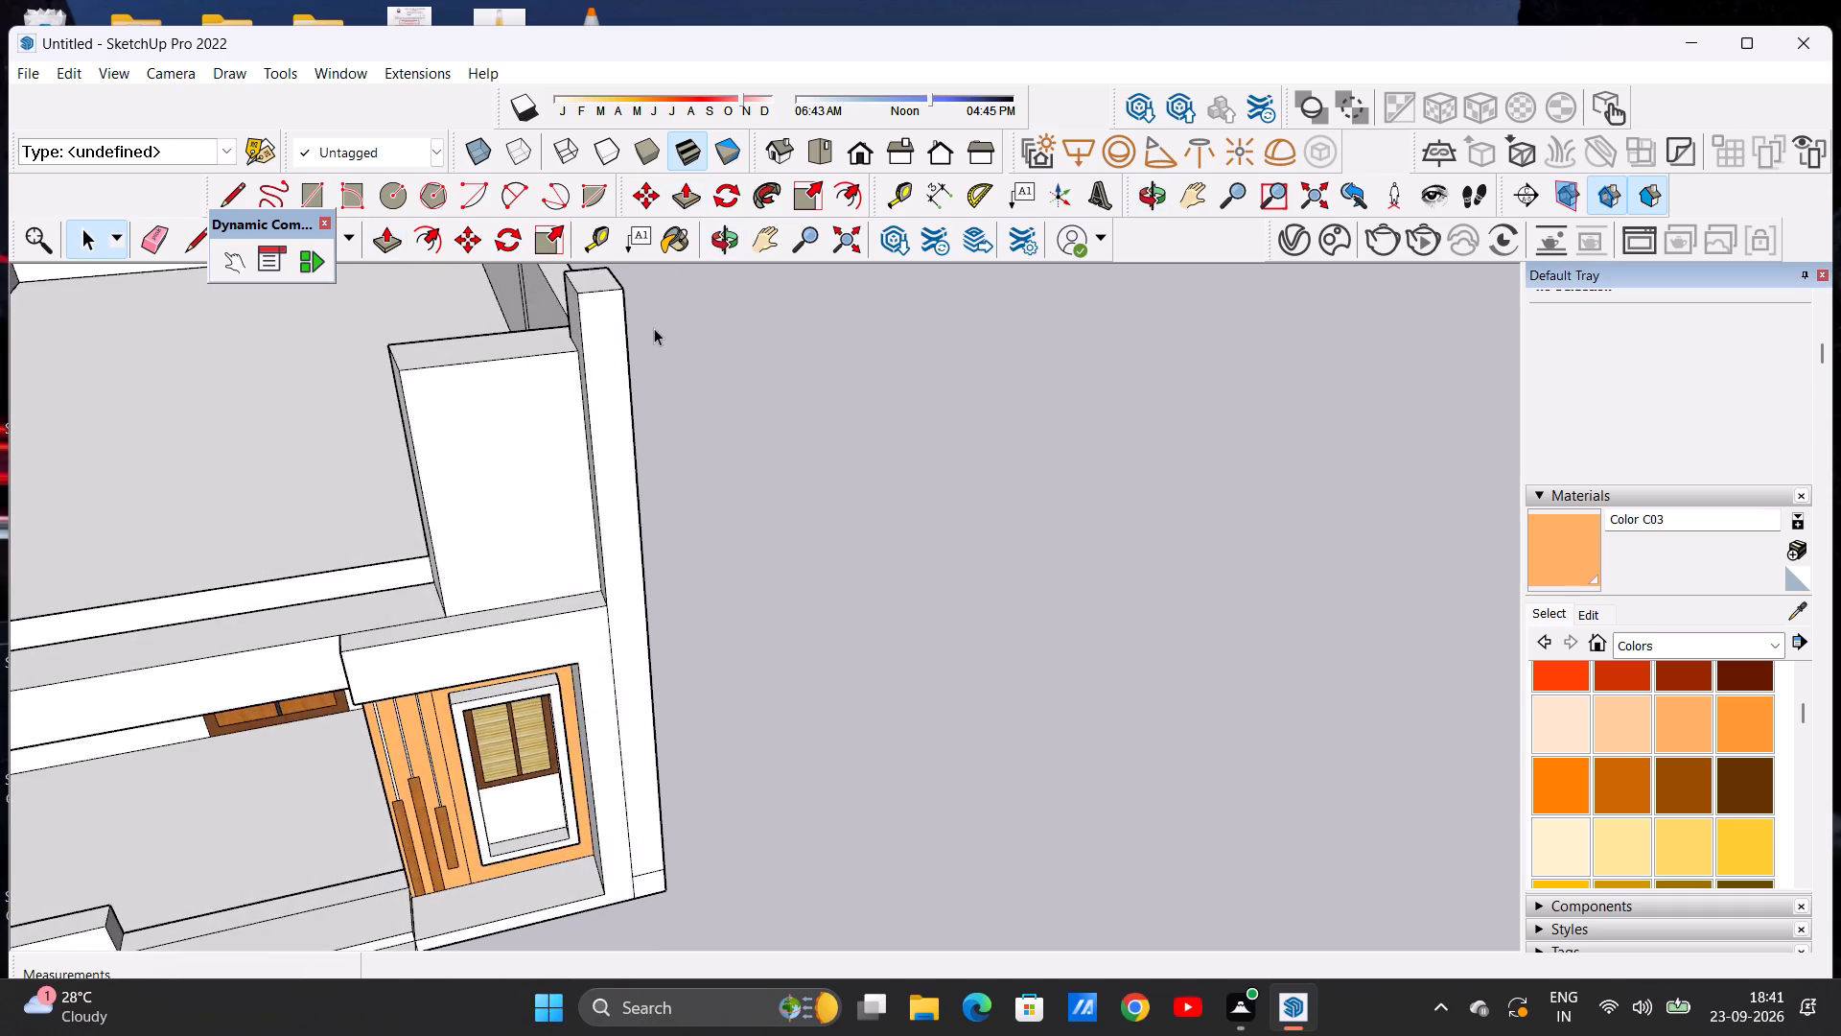
{"action": "scroll", "coordinate": [654, 328], "scroll_direction": "down", "scroll_amount": 3}
{"action": "scroll", "coordinate": [647, 390], "scroll_direction": "up", "scroll_amount": 3}
{"action": "middle_click_drag", "start_coordinate": [605, 416], "coordinate": [755, 406]}
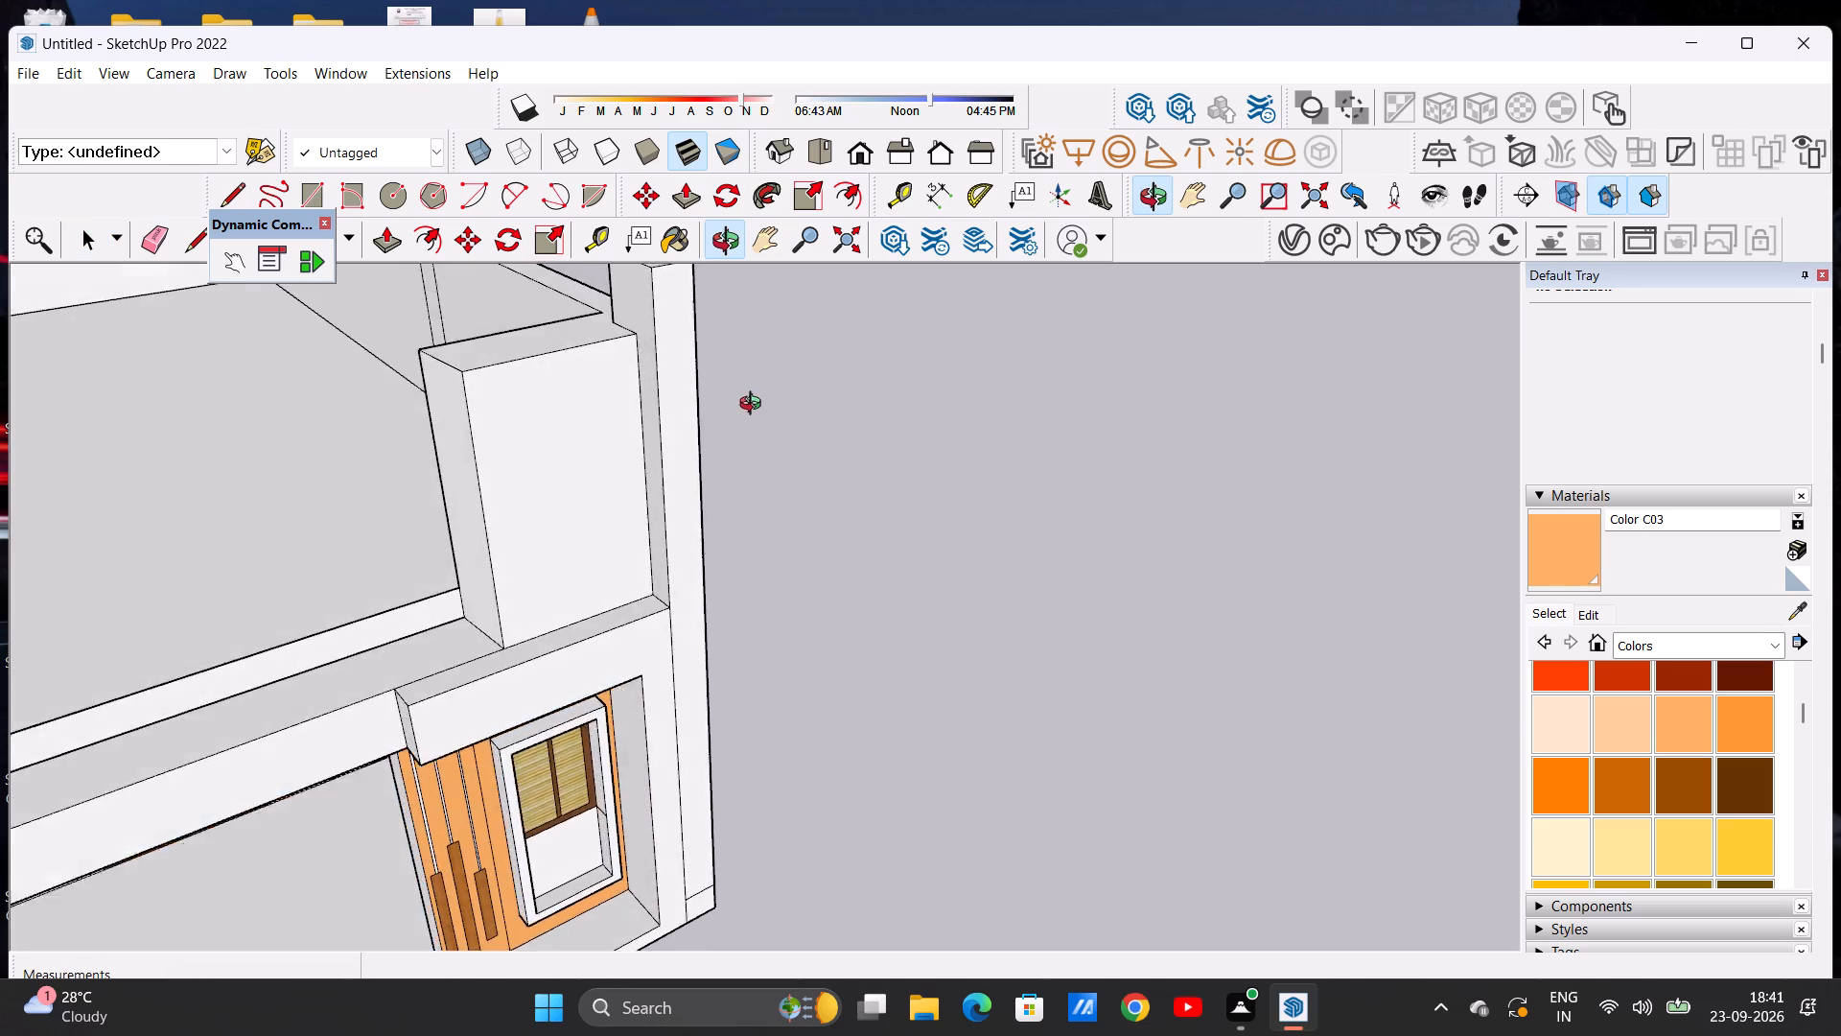
{"action": "middle_click_drag", "start_coordinate": [755, 406], "coordinate": [648, 398]}
{"action": "scroll", "coordinate": [633, 418], "scroll_direction": "down", "scroll_amount": 11}
{"action": "middle_click_drag", "start_coordinate": [597, 390], "coordinate": [589, 401]}
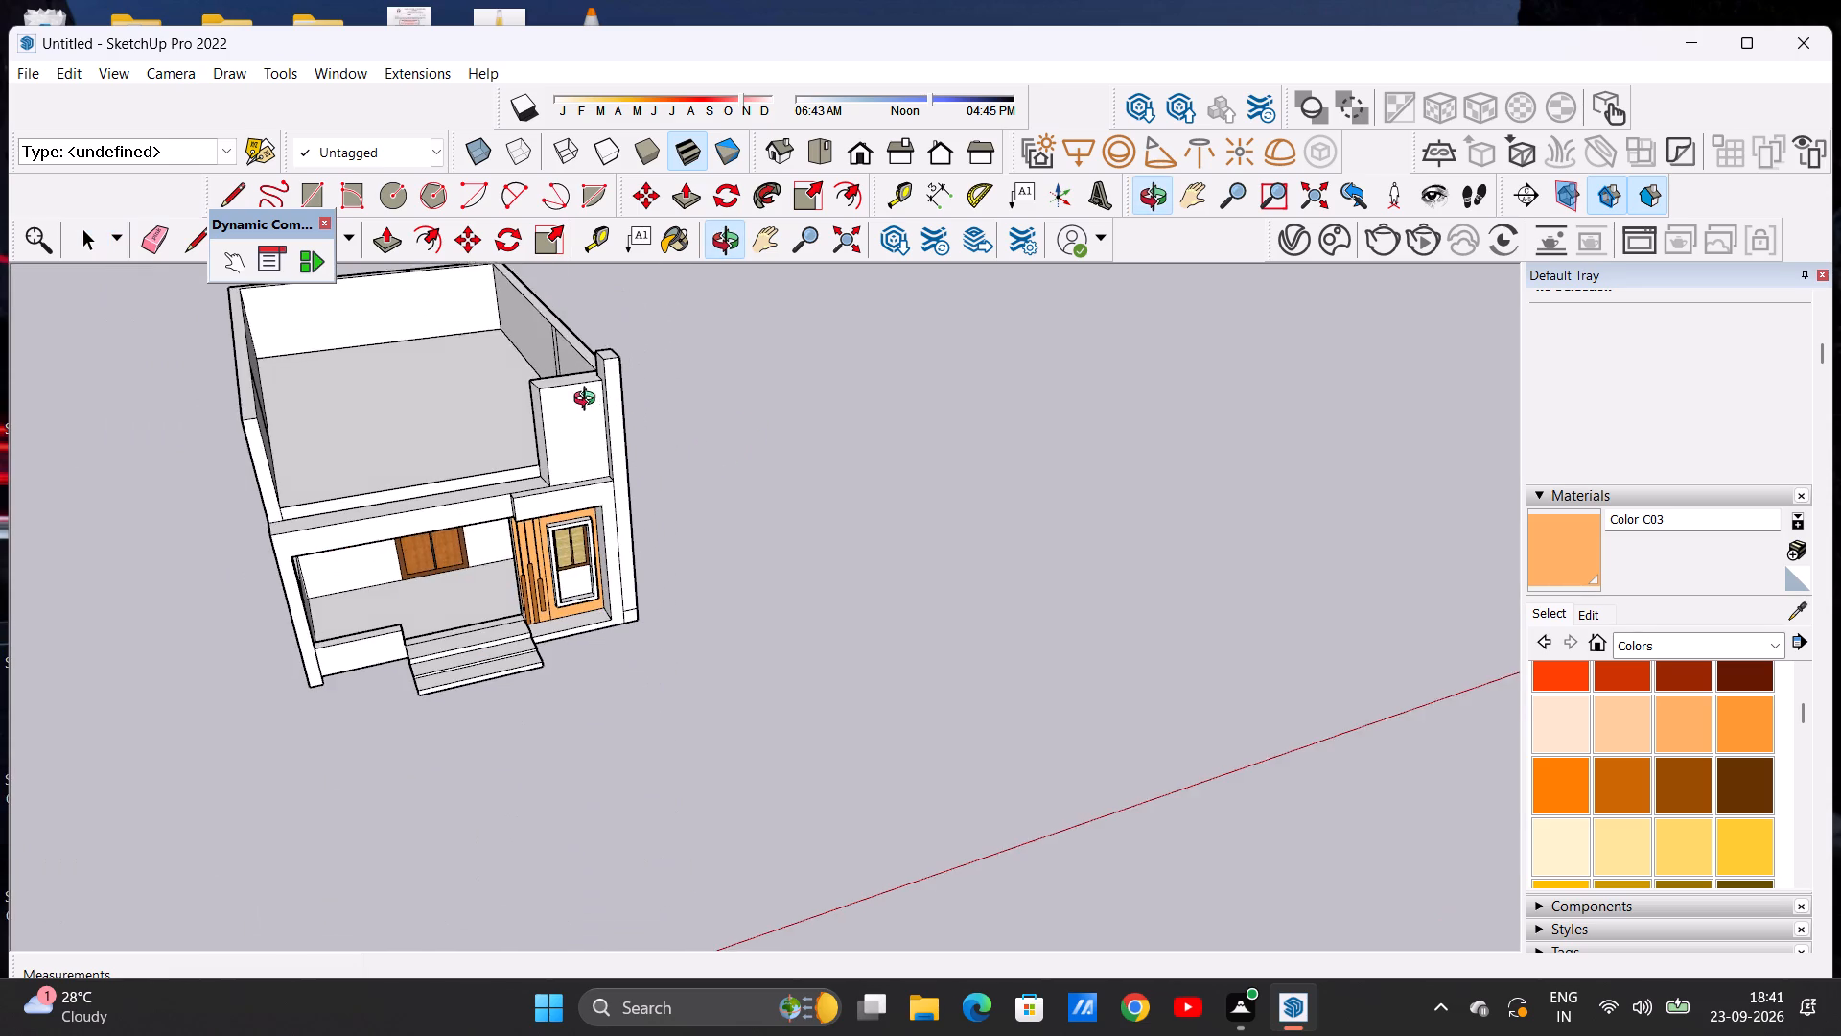
{"action": "middle_click_drag", "start_coordinate": [589, 401], "coordinate": [552, 408]}
{"action": "scroll", "coordinate": [605, 352], "scroll_direction": "up", "scroll_amount": 6}
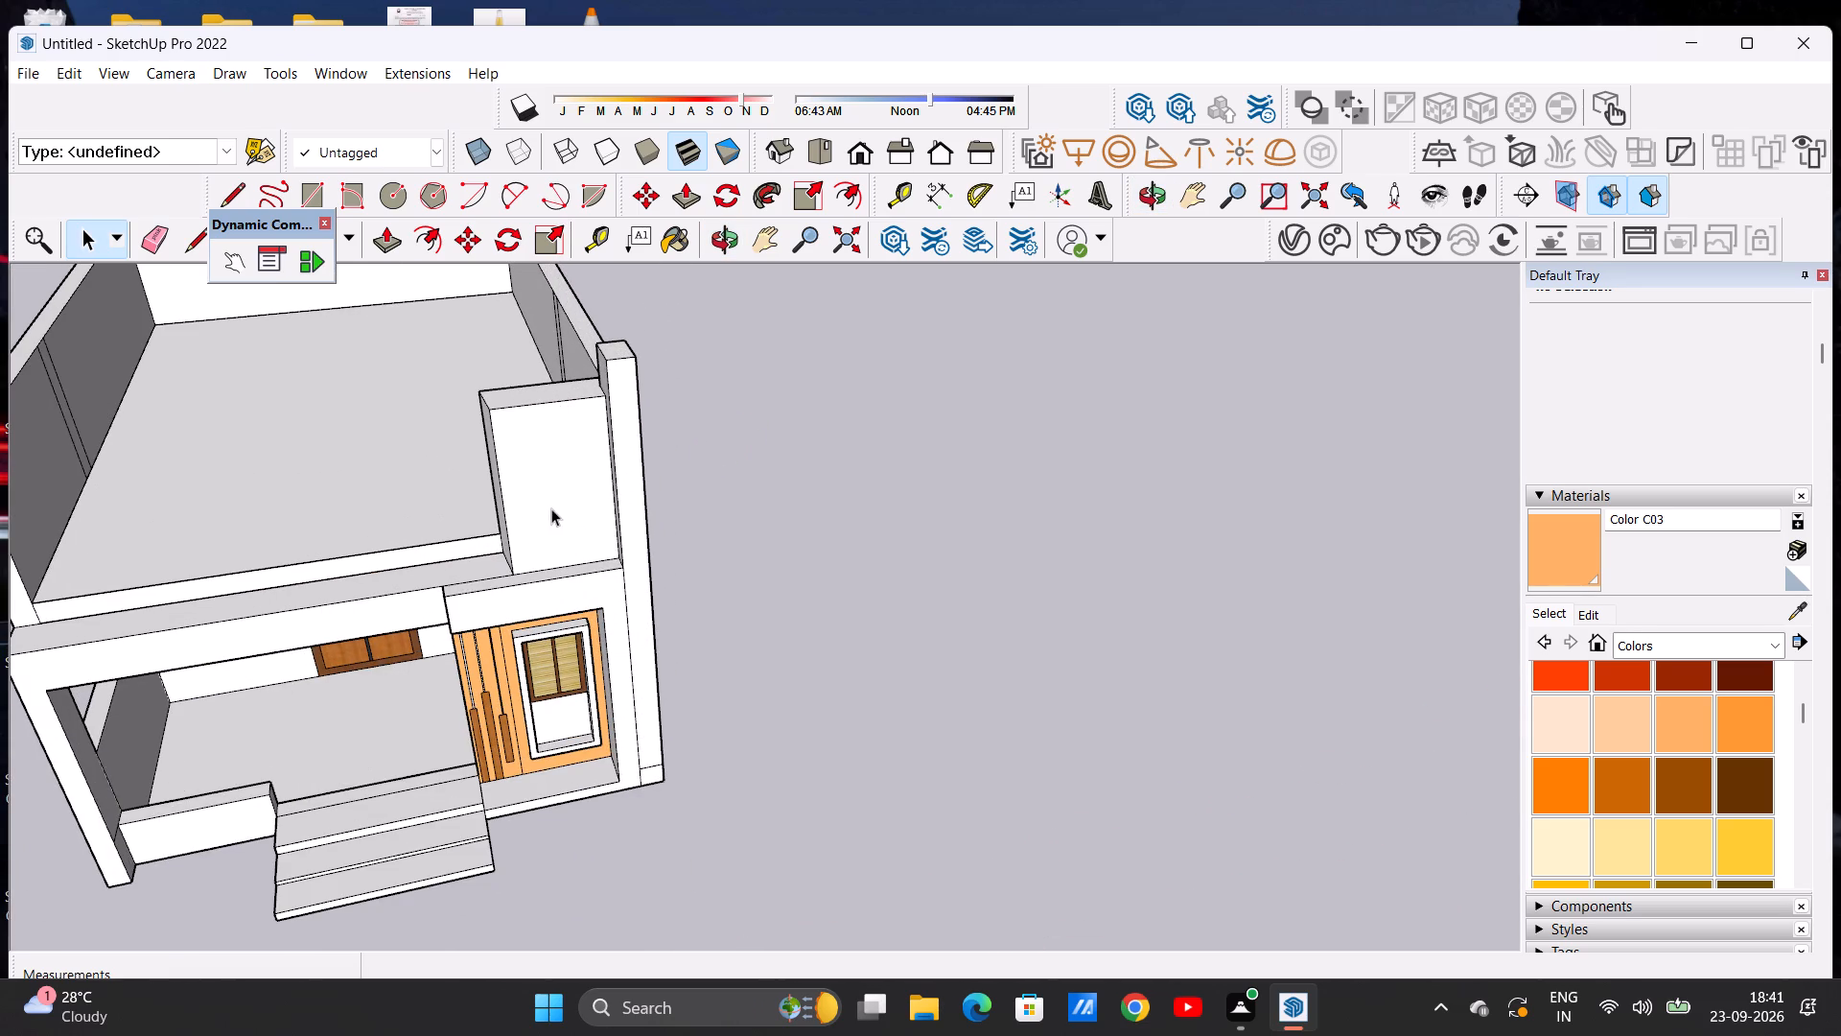
{"action": "middle_click_drag", "start_coordinate": [547, 485], "coordinate": [516, 482]}
{"action": "scroll", "coordinate": [561, 517], "scroll_direction": "up", "scroll_amount": 12}
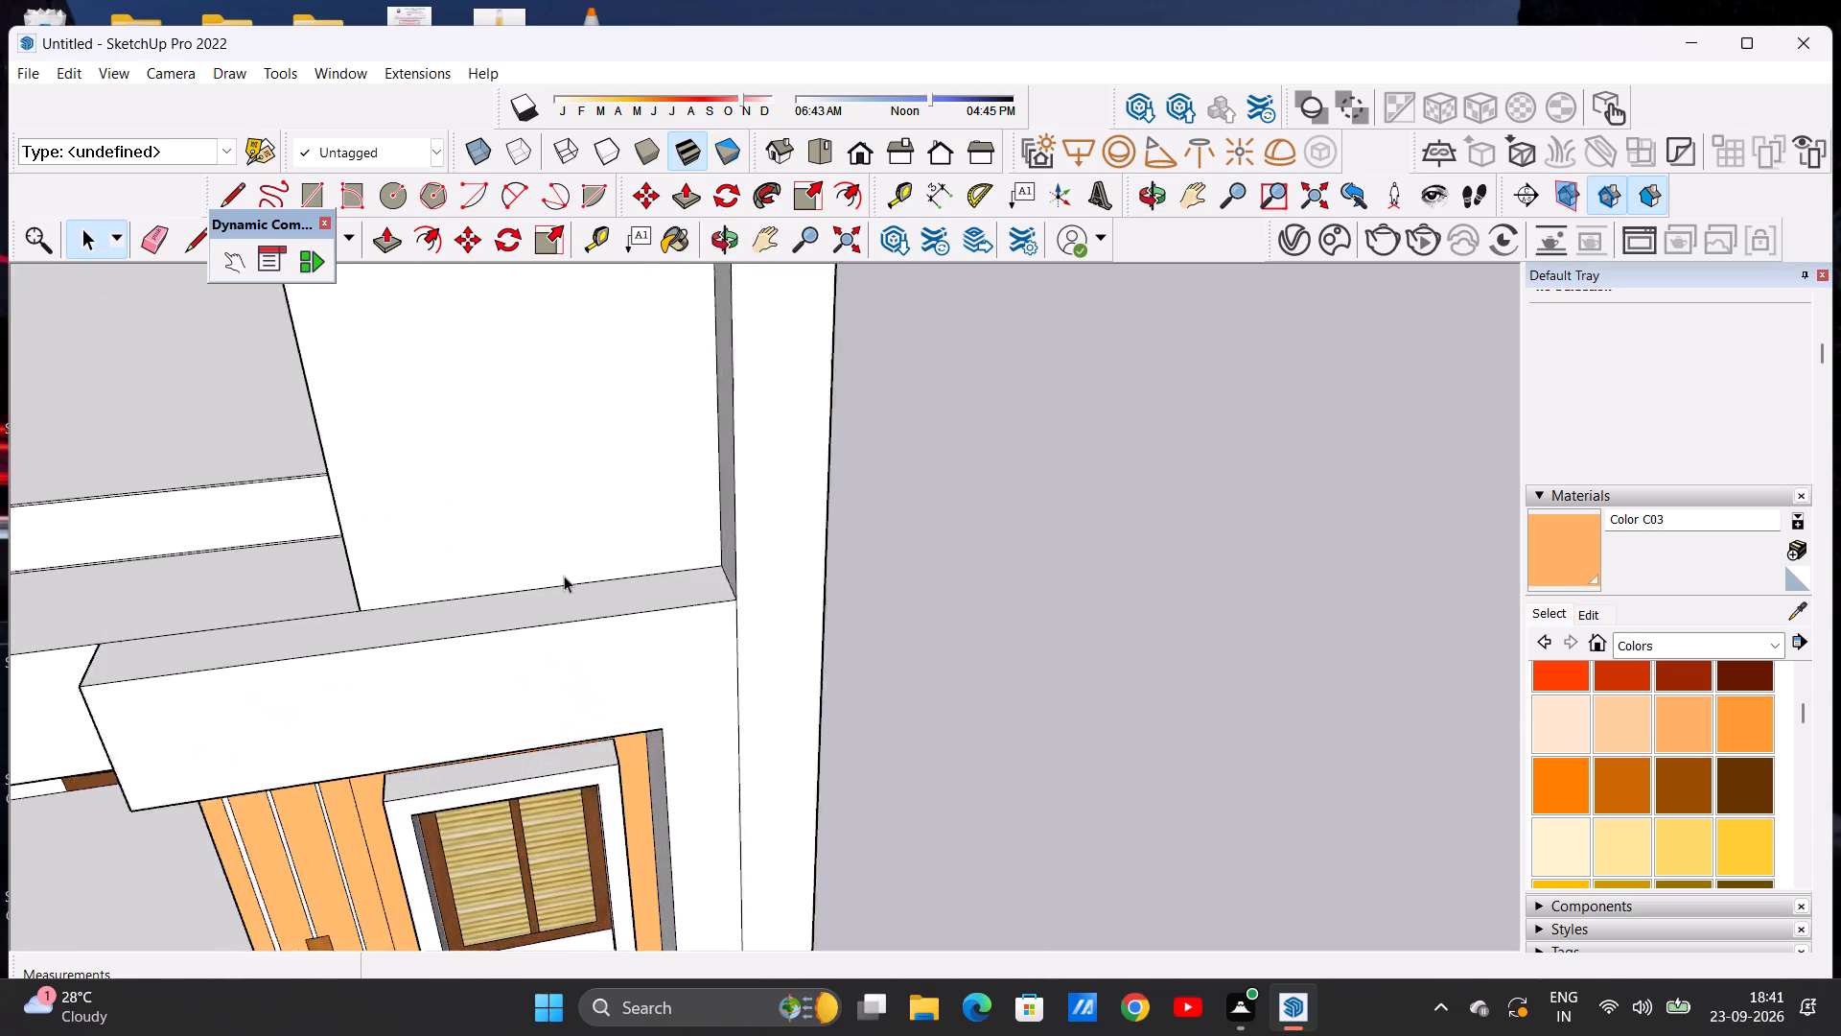
{"action": "scroll", "coordinate": [564, 576], "scroll_direction": "up", "scroll_amount": 2}
{"action": "scroll", "coordinate": [568, 558], "scroll_direction": "down", "scroll_amount": 19}
{"action": "scroll", "coordinate": [579, 471], "scroll_direction": "up", "scroll_amount": 1}
{"action": "middle_click_drag", "start_coordinate": [588, 471], "coordinate": [643, 501]}
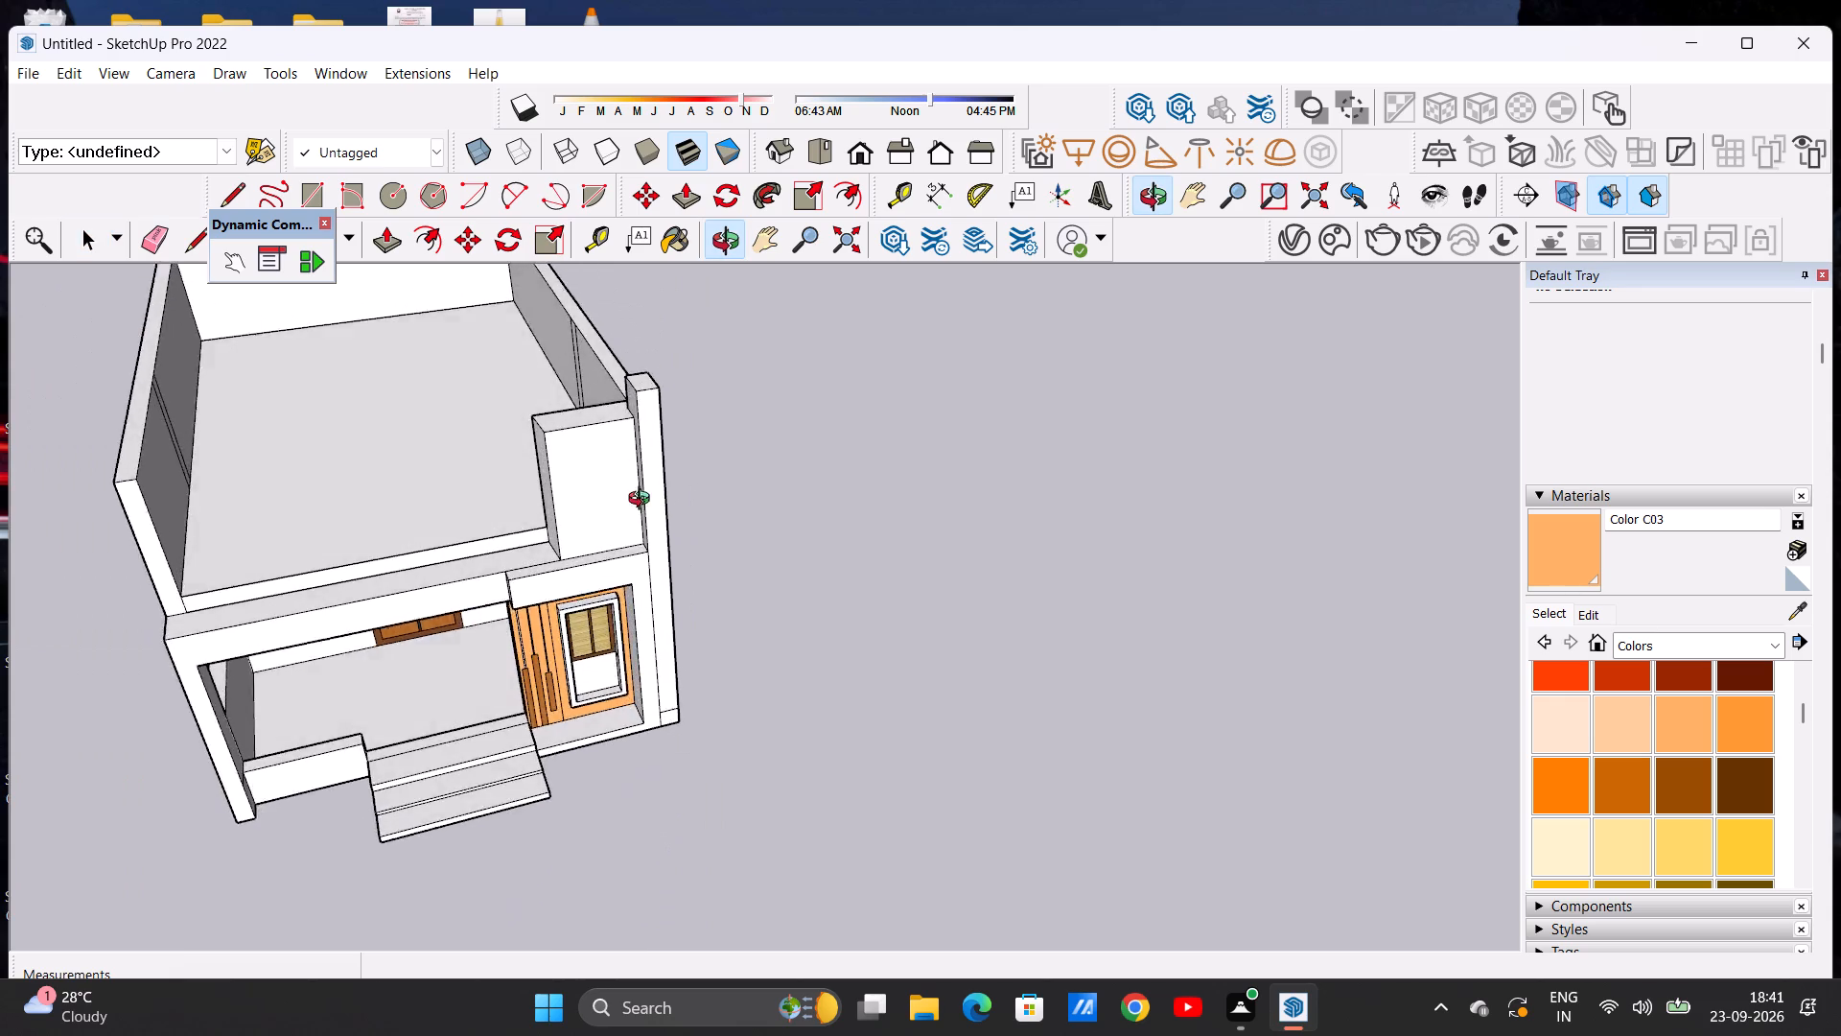
{"action": "middle_click_drag", "start_coordinate": [643, 501], "coordinate": [555, 569]}
{"action": "scroll", "coordinate": [502, 511], "scroll_direction": "up", "scroll_amount": 5}
{"action": "scroll", "coordinate": [543, 547], "scroll_direction": "down", "scroll_amount": 3}
{"action": "middle_click_drag", "start_coordinate": [489, 544], "coordinate": [520, 510]}
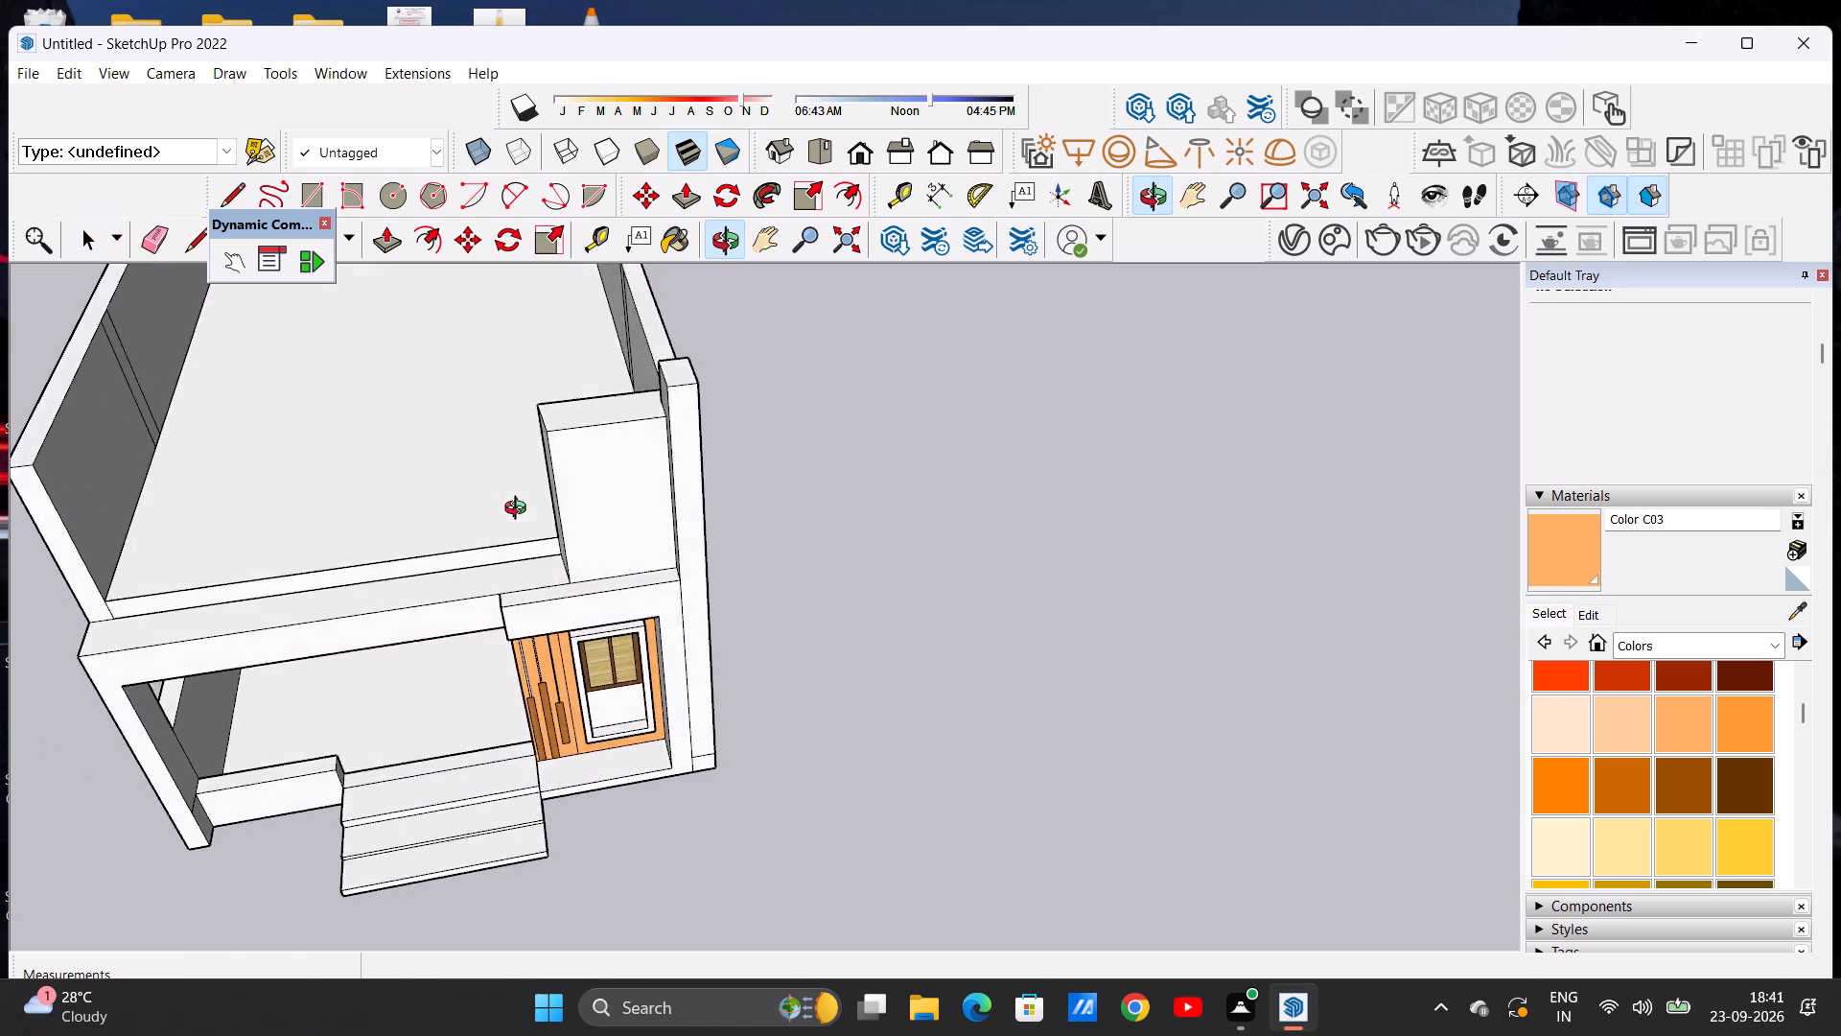
{"action": "middle_click_drag", "start_coordinate": [520, 510], "coordinate": [455, 376]}
{"action": "scroll", "coordinate": [484, 398], "scroll_direction": "down", "scroll_amount": 5}
{"action": "scroll", "coordinate": [482, 428], "scroll_direction": "up", "scroll_amount": 4}
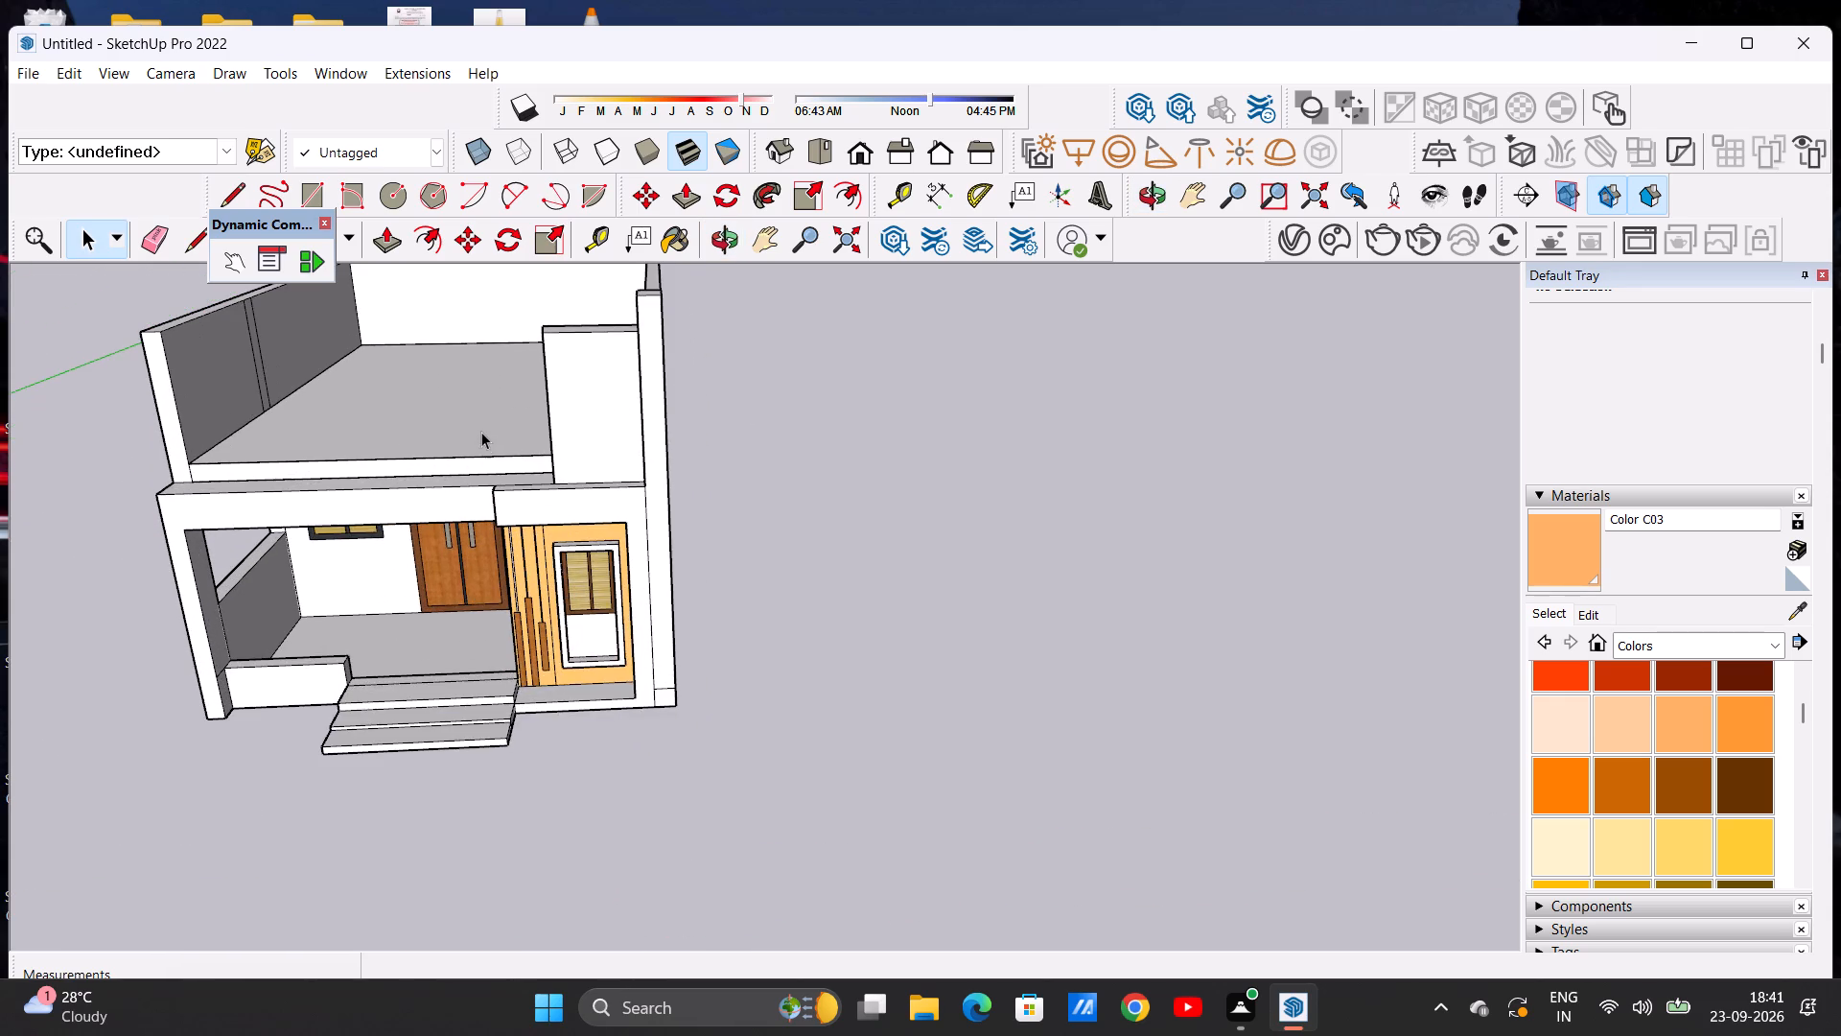
{"action": "middle_click_drag", "start_coordinate": [486, 482], "coordinate": [592, 556]}
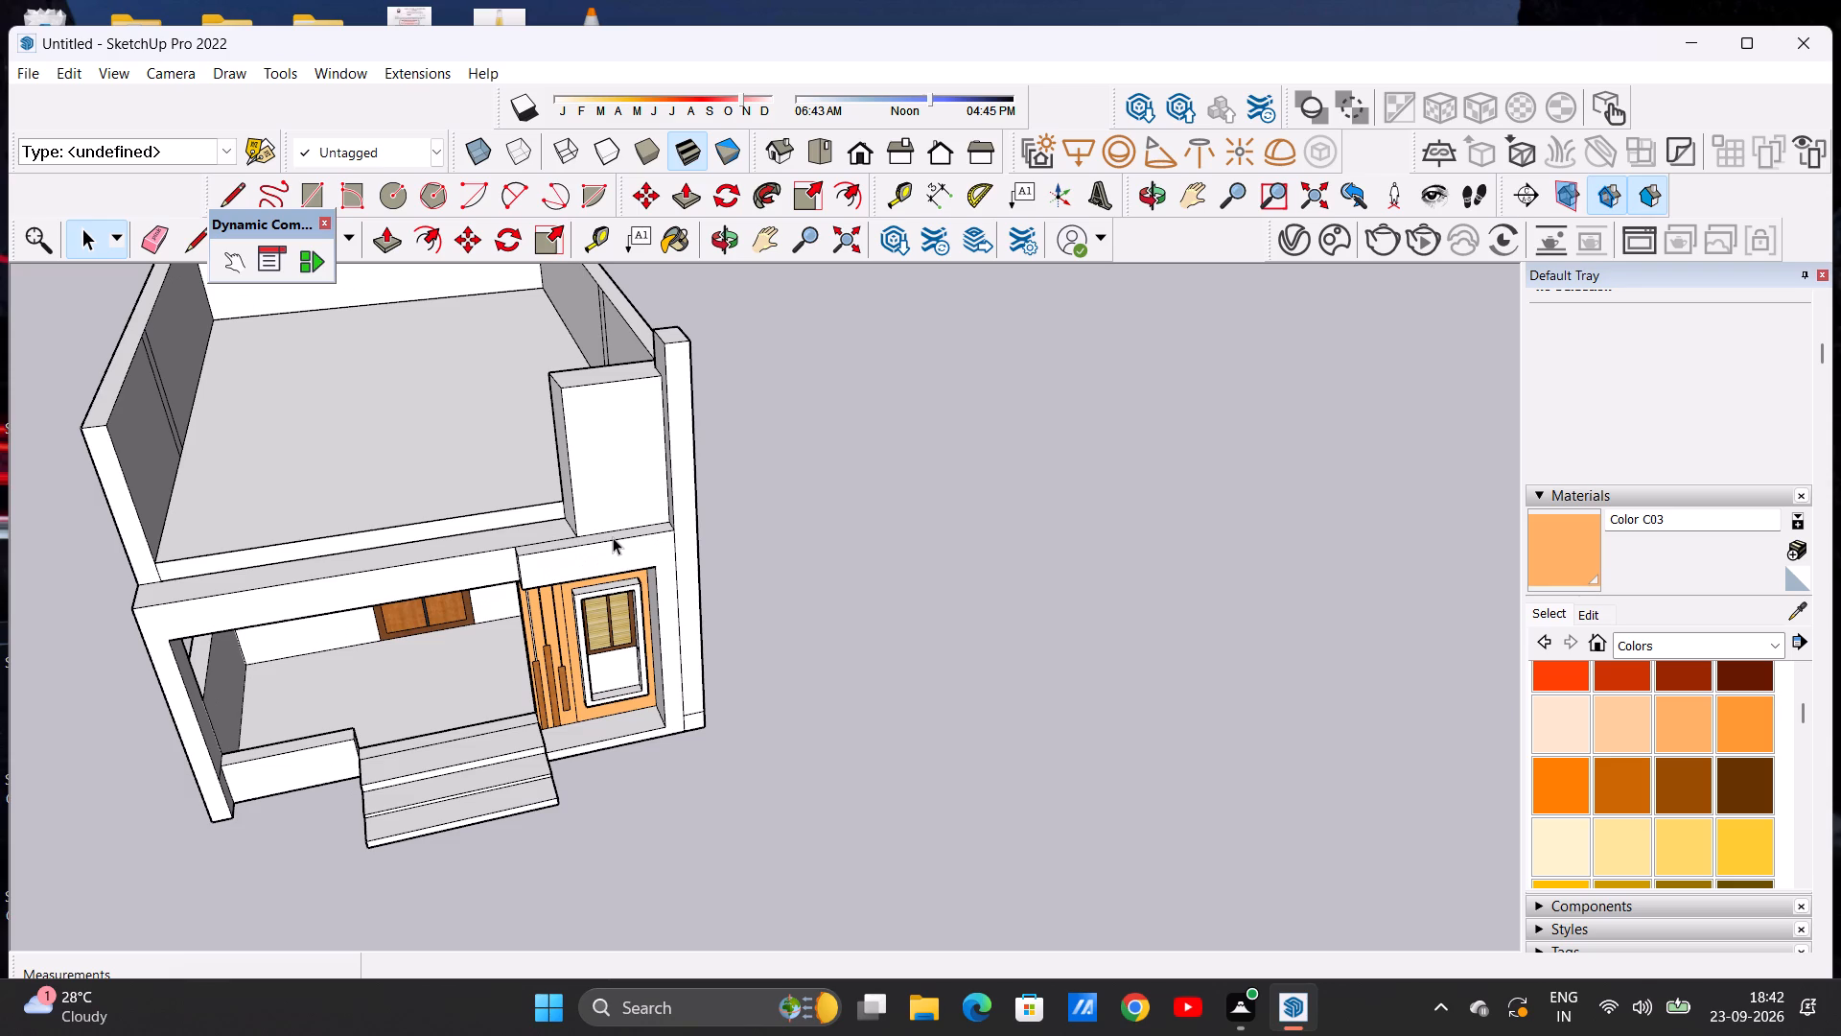
{"action": "scroll", "coordinate": [562, 460], "scroll_direction": "down", "scroll_amount": 3}
{"action": "middle_click_drag", "start_coordinate": [580, 506], "coordinate": [554, 429]}
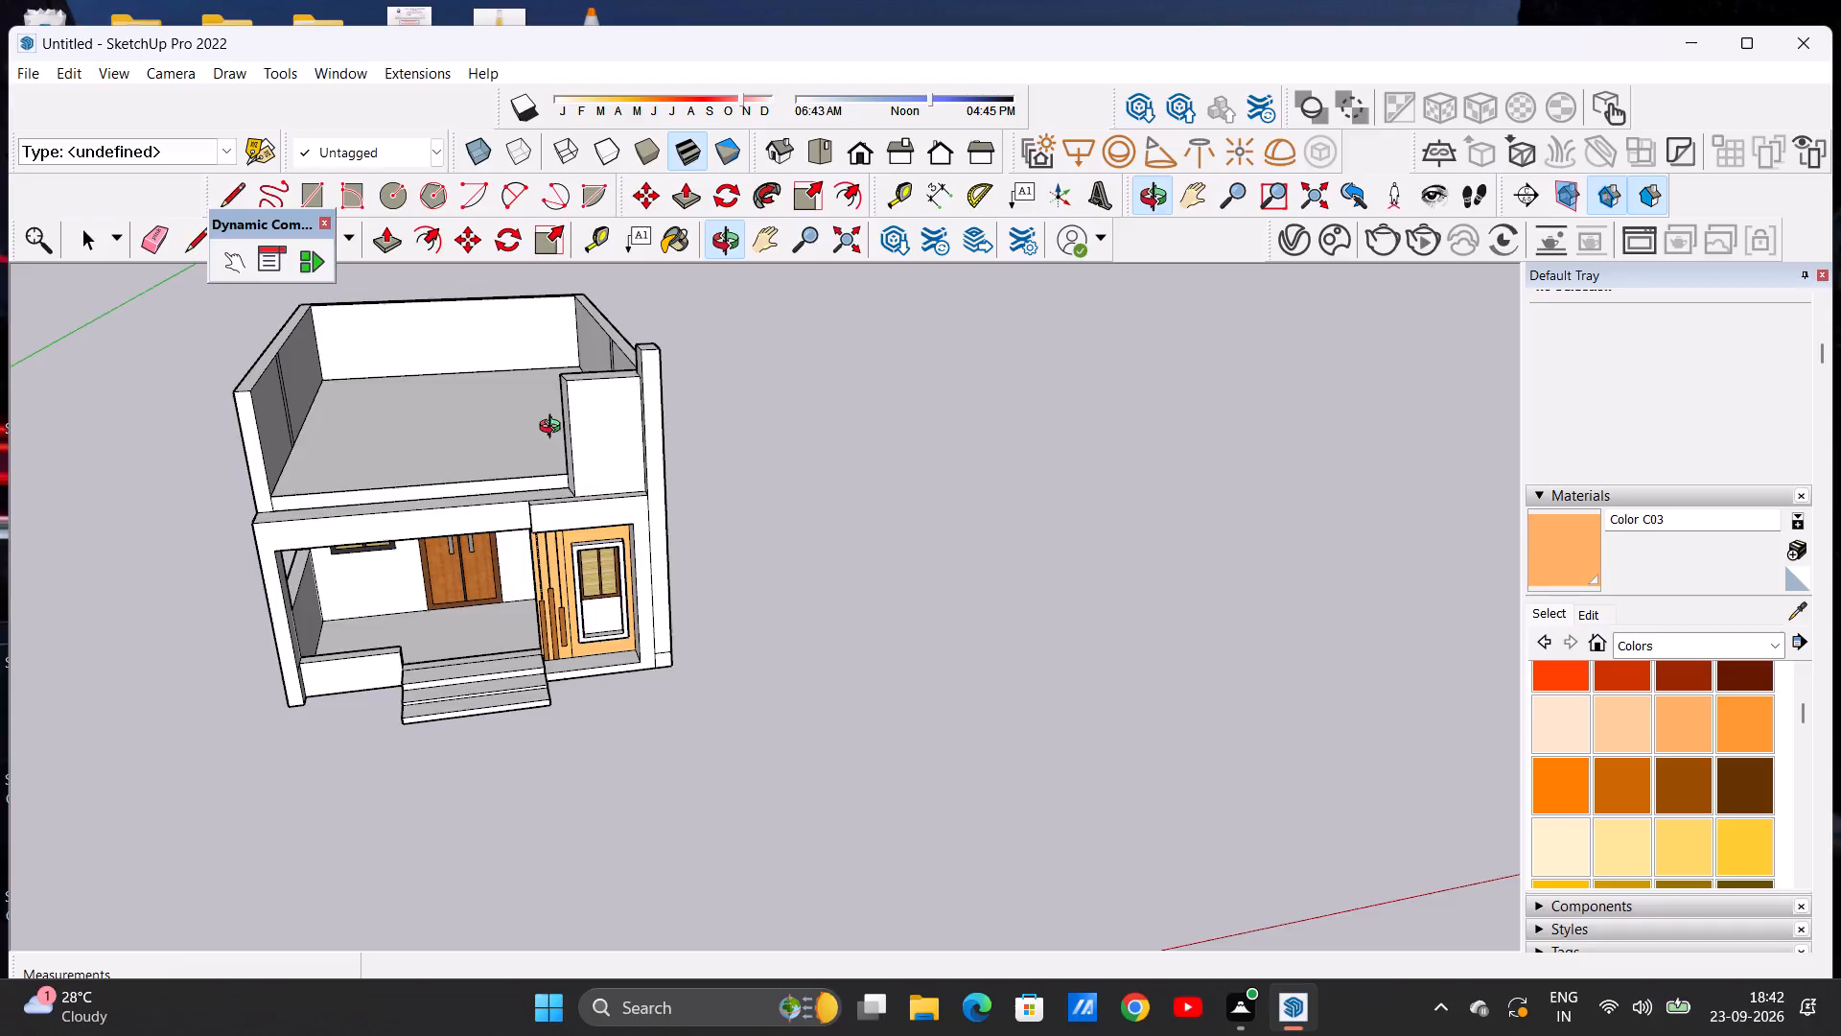
Draw a line about 1' 7 7/8" long across the narrow side face of the raised wall above the window bay, splitting it into upper and lower parts.
{"action": "middle_click_drag", "start_coordinate": [554, 429], "coordinate": [554, 425]}
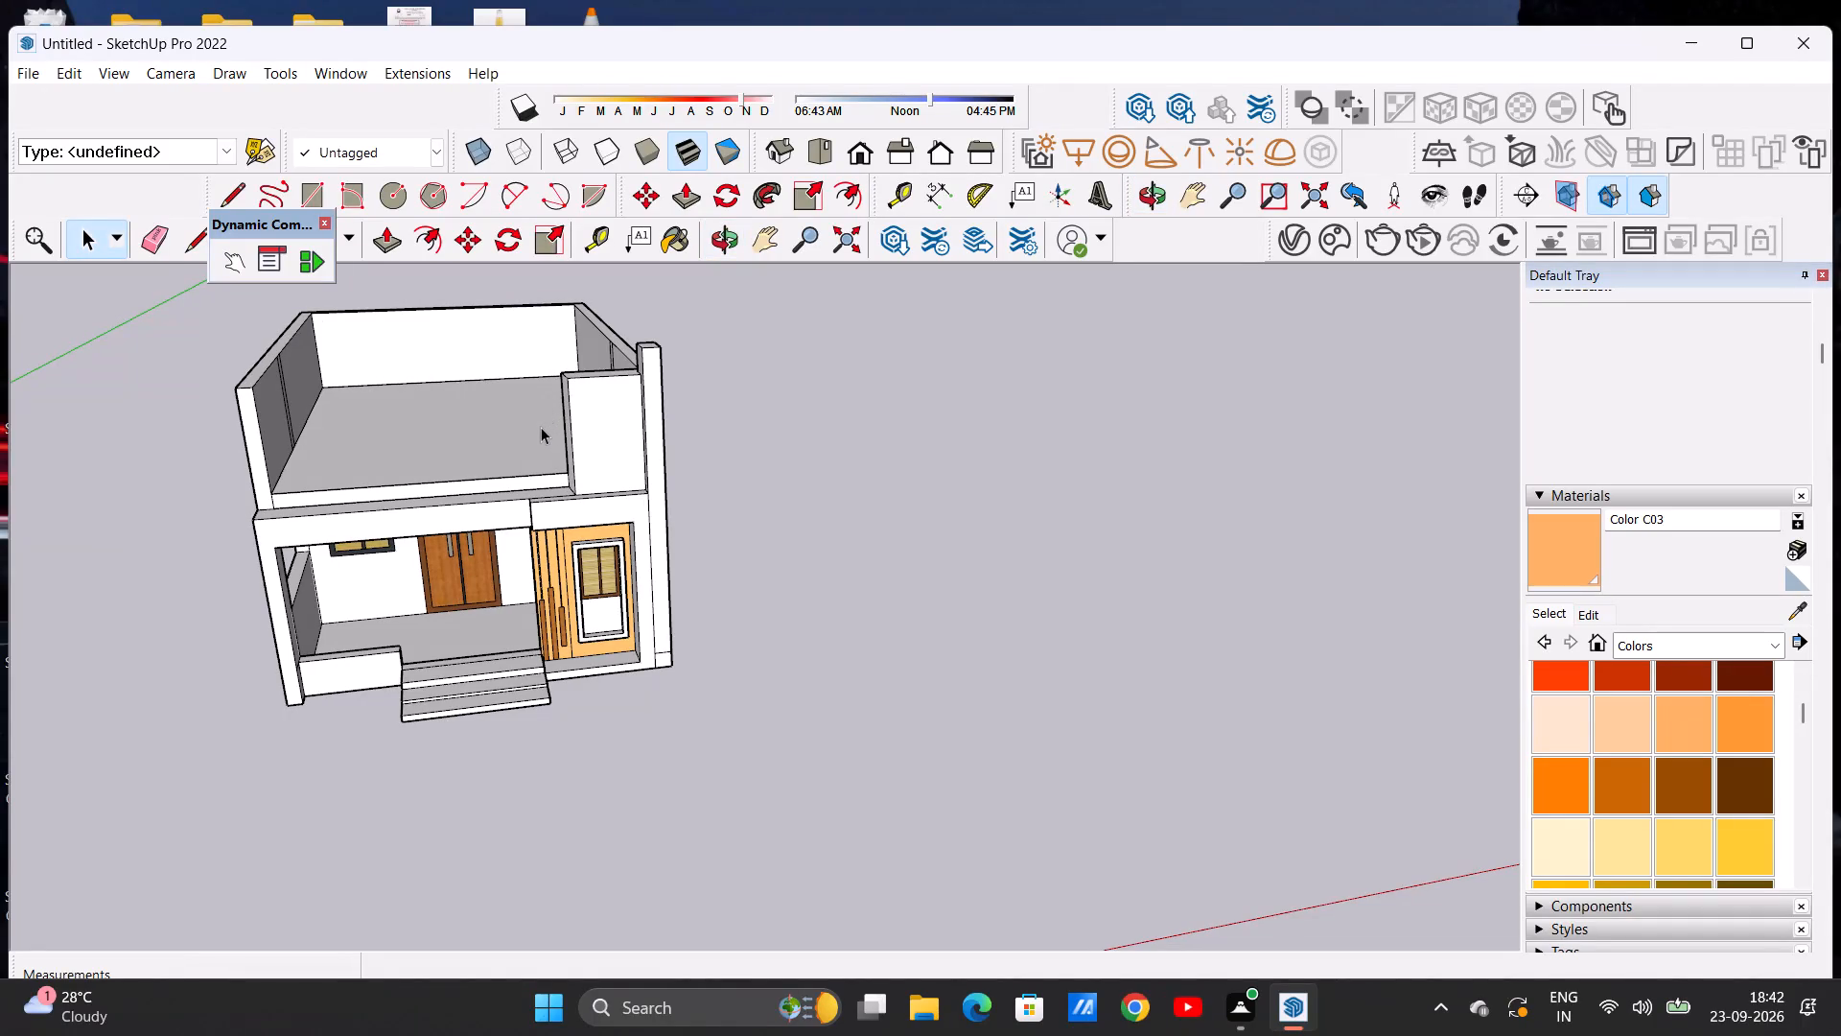
{"action": "middle_click_drag", "start_coordinate": [545, 431], "coordinate": [646, 469]}
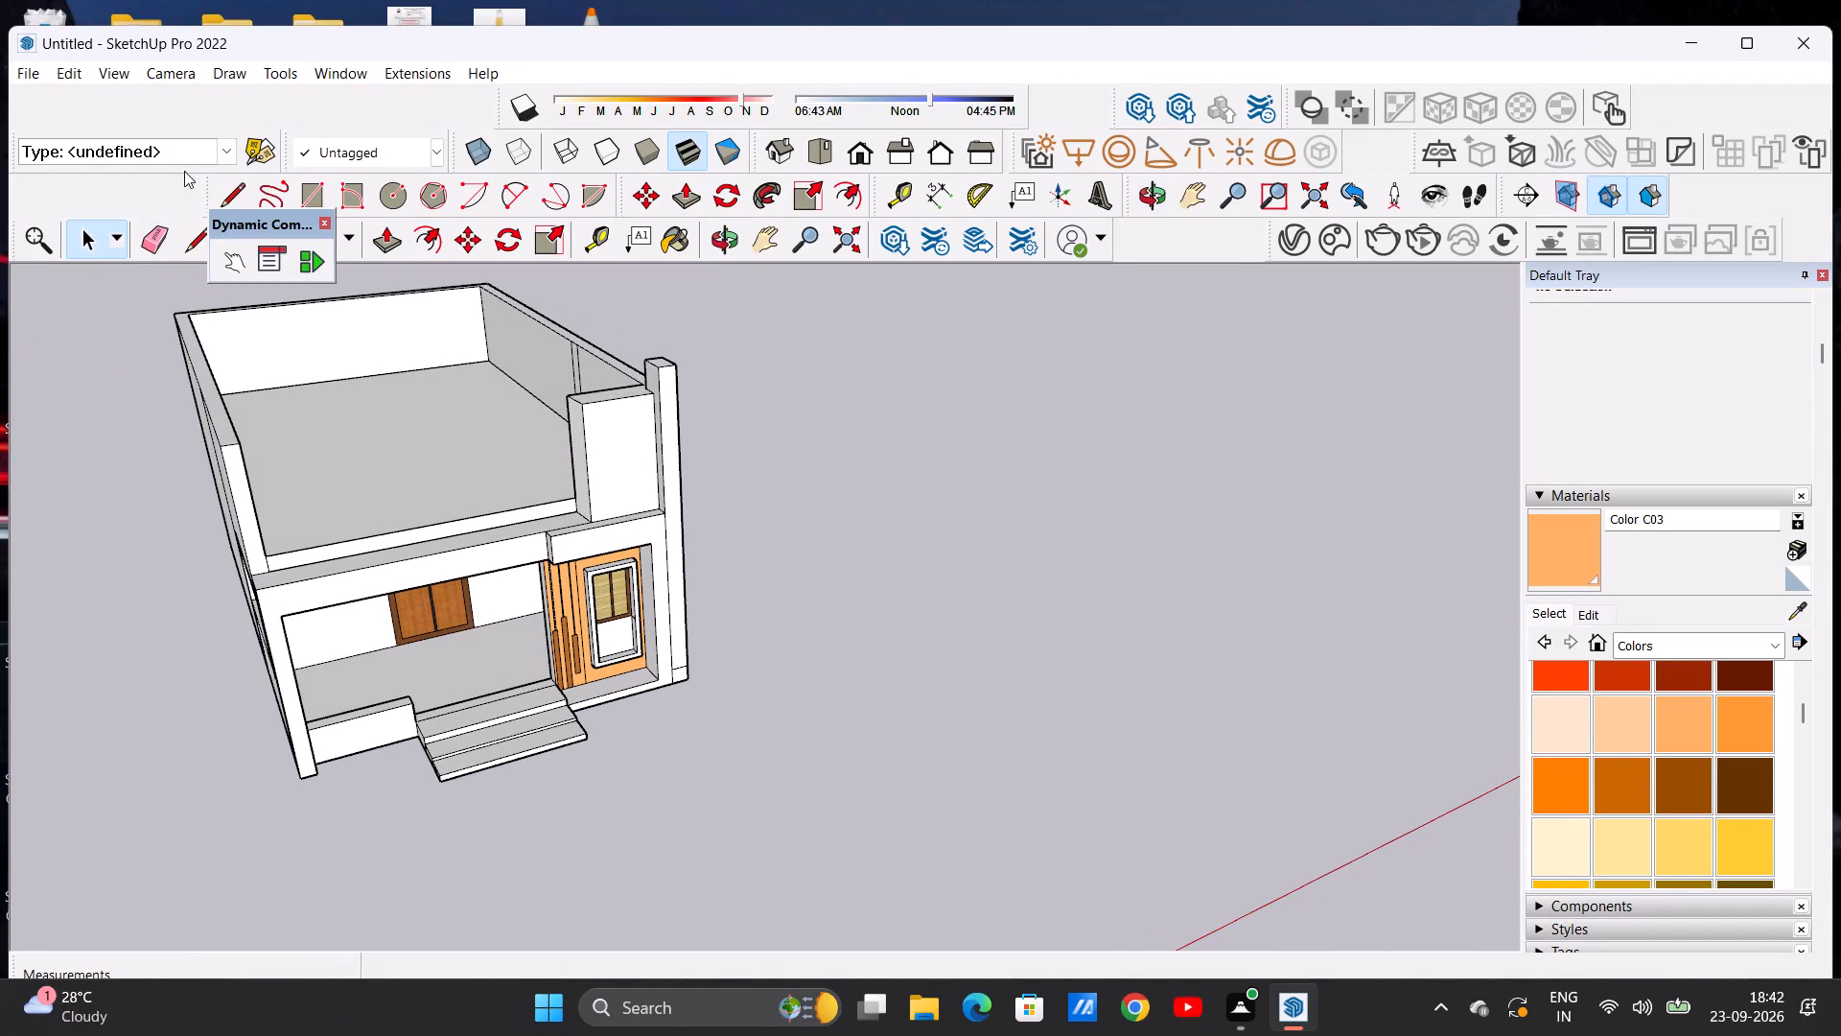
{"action": "left_click", "coordinate": [244, 195]}
{"action": "middle_click_drag", "start_coordinate": [608, 507], "coordinate": [618, 507]}
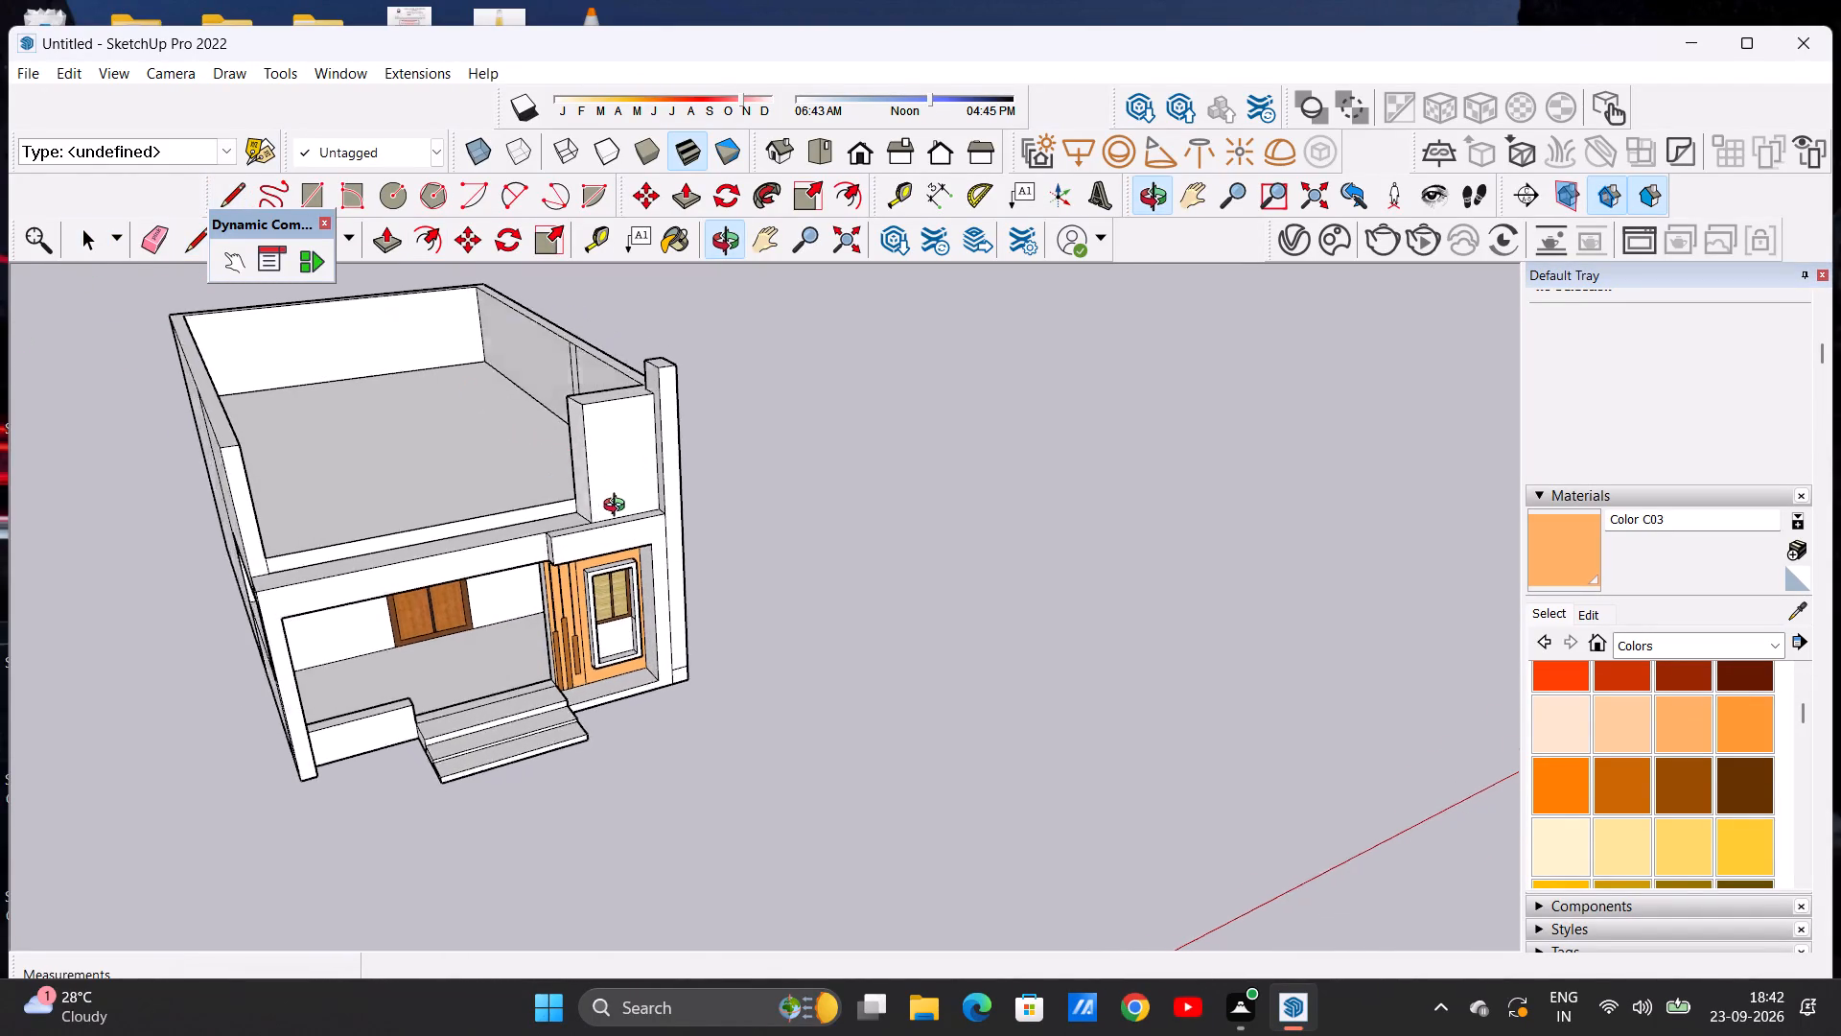
{"action": "middle_click_drag", "start_coordinate": [618, 507], "coordinate": [683, 489]}
{"action": "scroll", "coordinate": [618, 465], "scroll_direction": "up", "scroll_amount": 9}
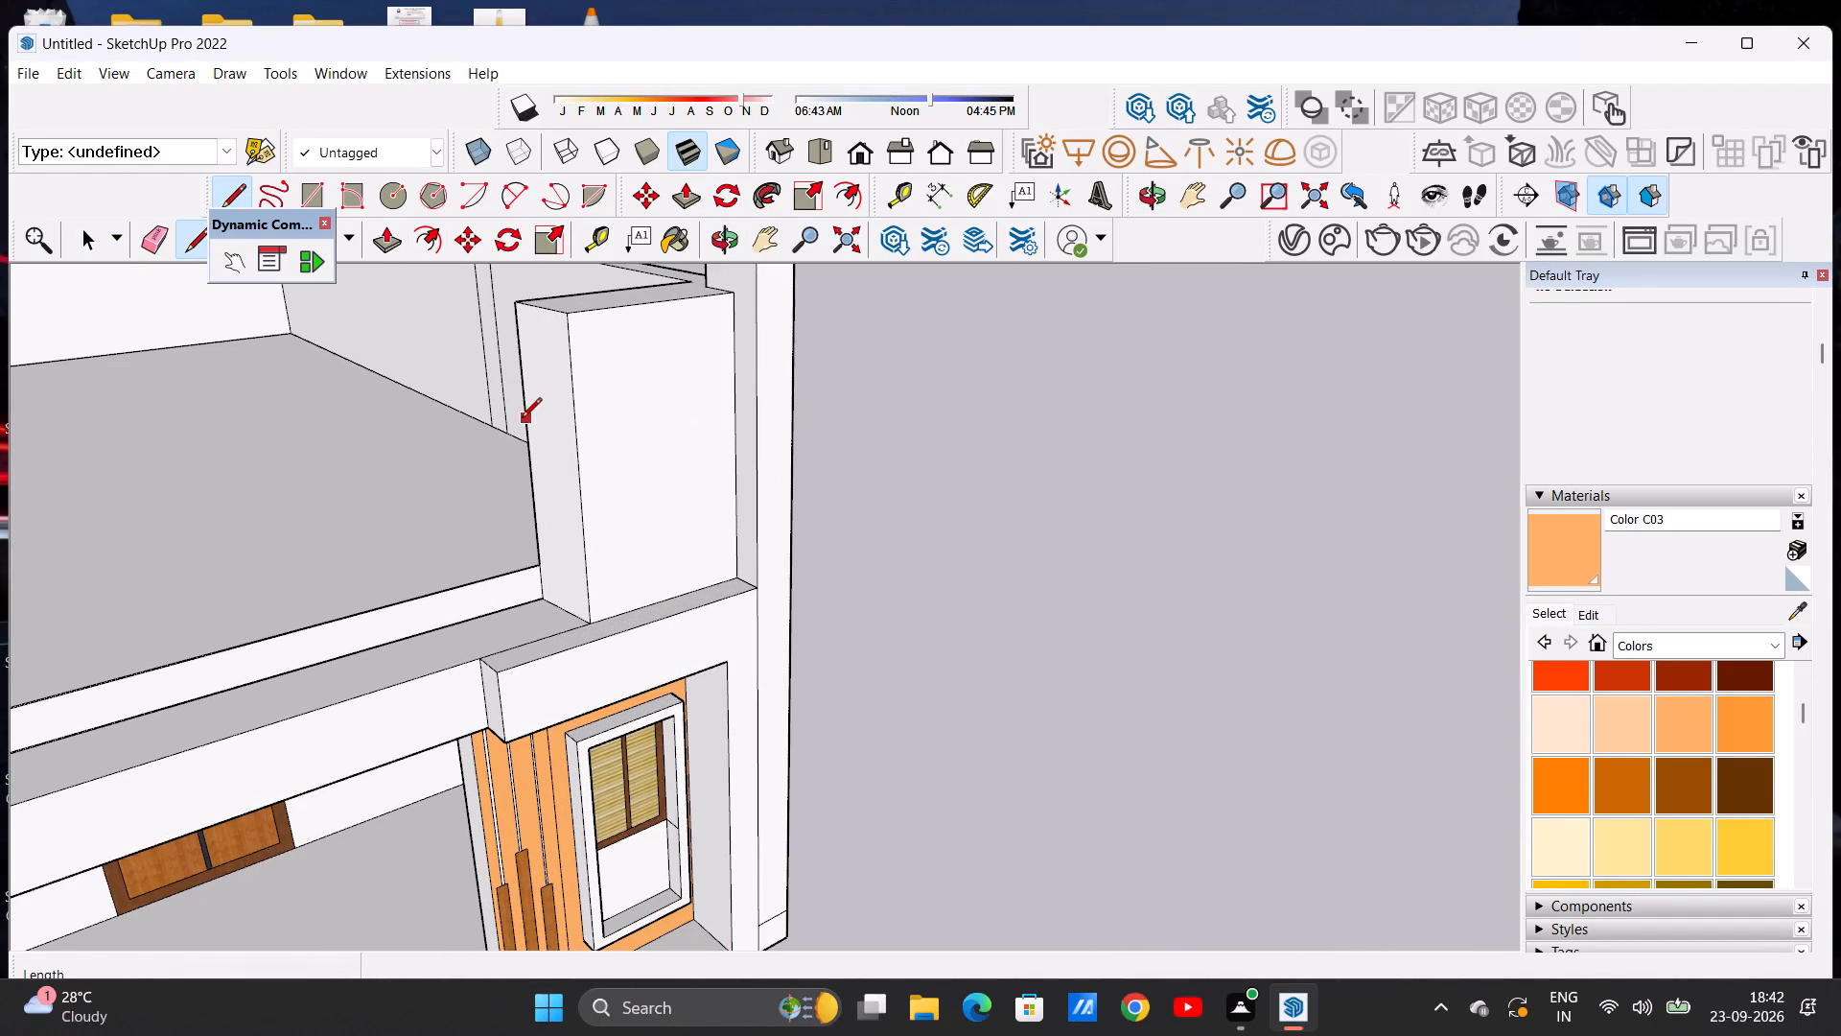
{"action": "left_click", "coordinate": [523, 421]}
{"action": "left_click", "coordinate": [575, 439]}
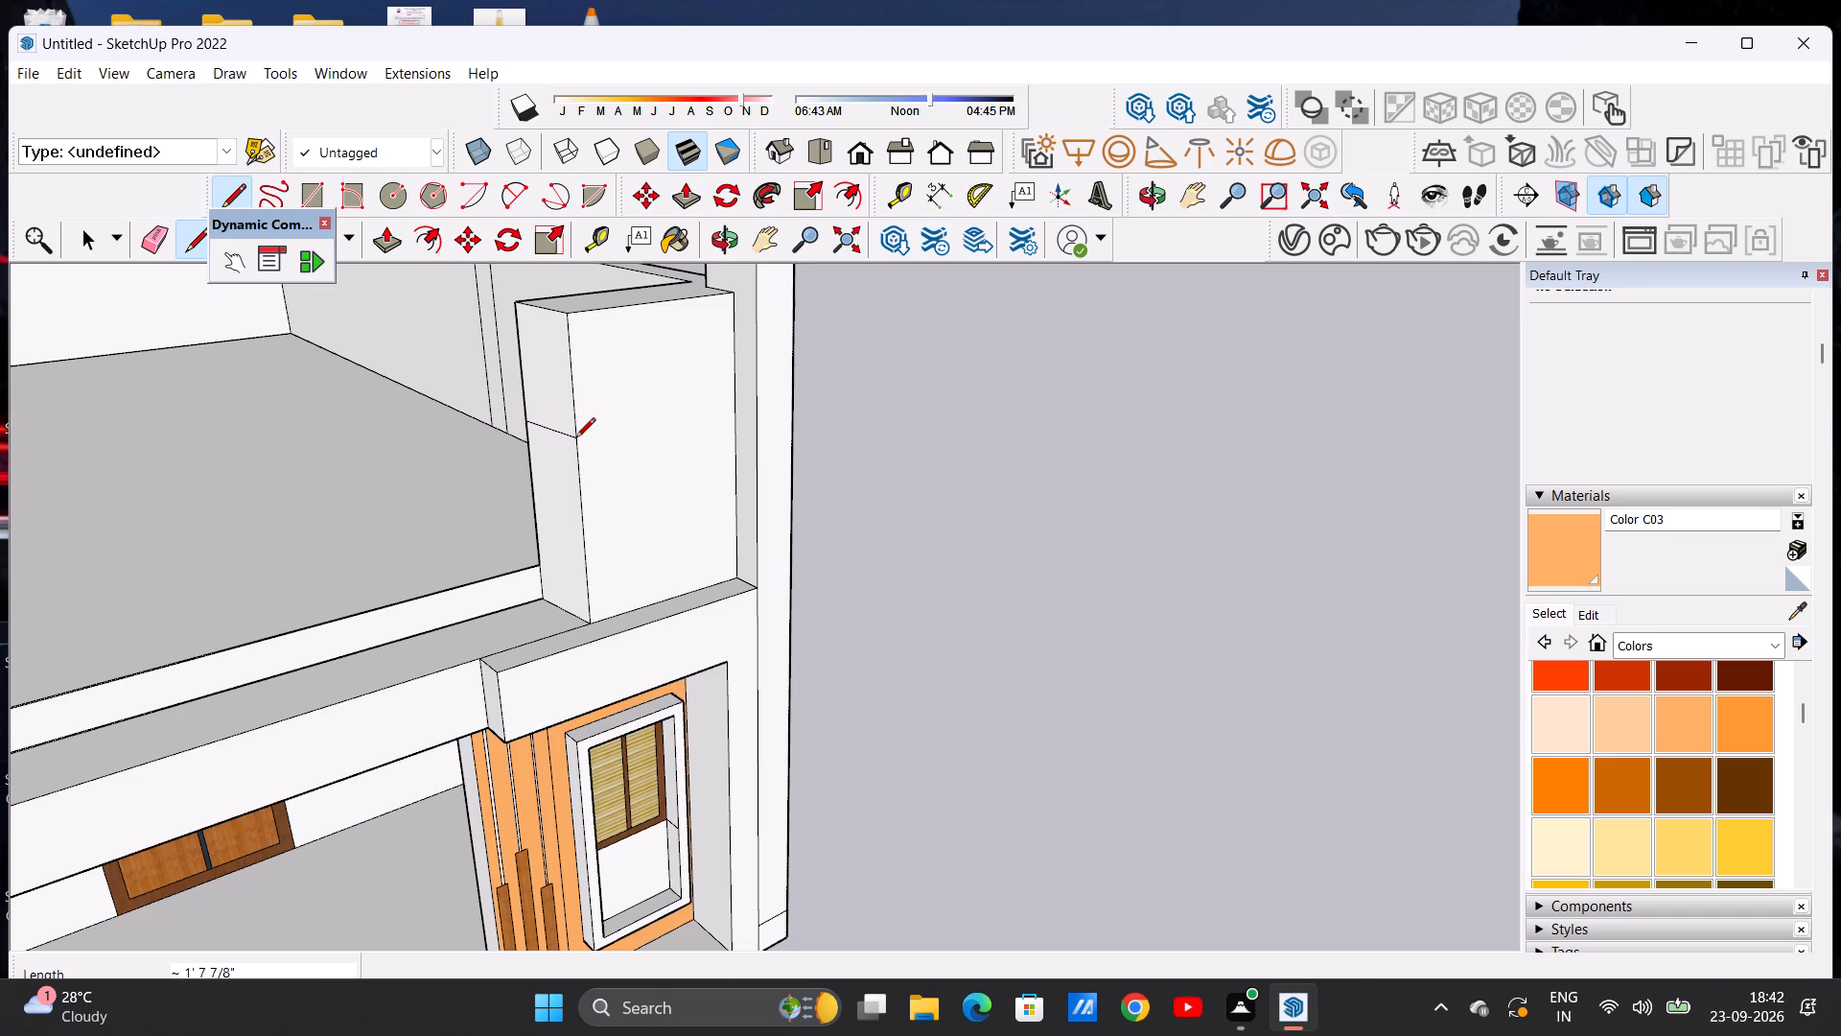
{"action": "key", "text": "space"}
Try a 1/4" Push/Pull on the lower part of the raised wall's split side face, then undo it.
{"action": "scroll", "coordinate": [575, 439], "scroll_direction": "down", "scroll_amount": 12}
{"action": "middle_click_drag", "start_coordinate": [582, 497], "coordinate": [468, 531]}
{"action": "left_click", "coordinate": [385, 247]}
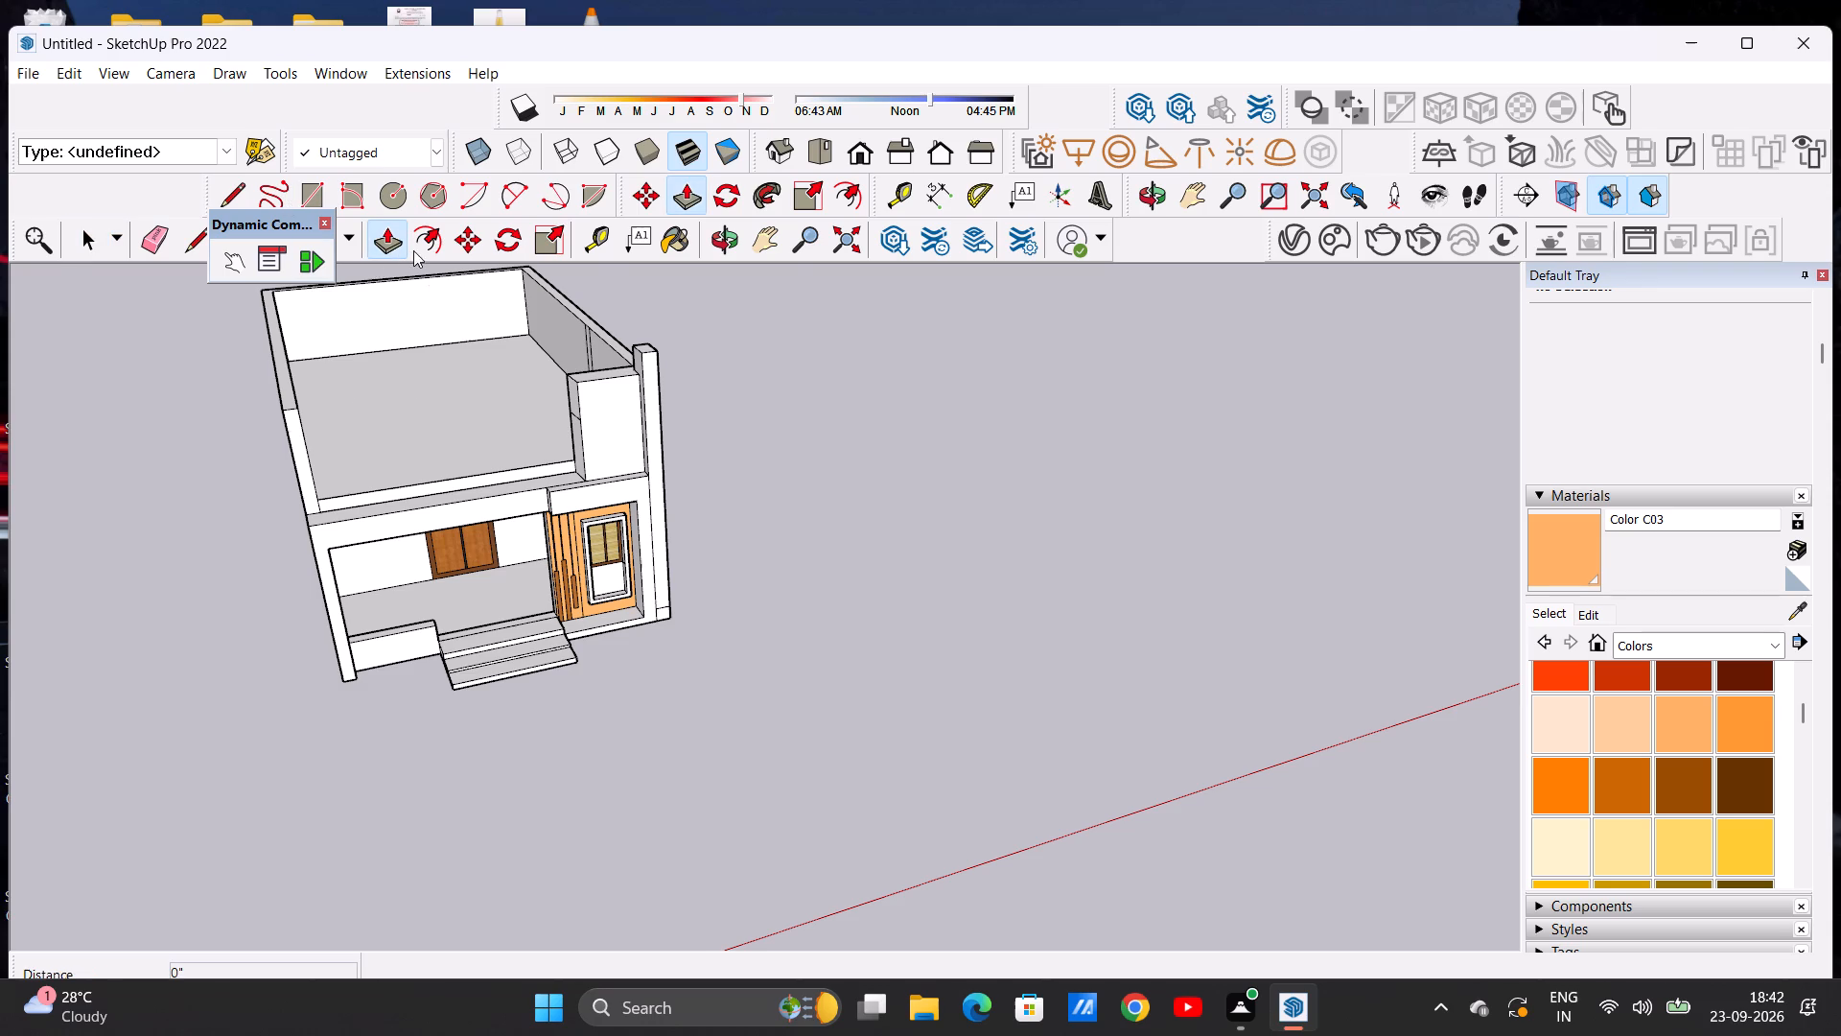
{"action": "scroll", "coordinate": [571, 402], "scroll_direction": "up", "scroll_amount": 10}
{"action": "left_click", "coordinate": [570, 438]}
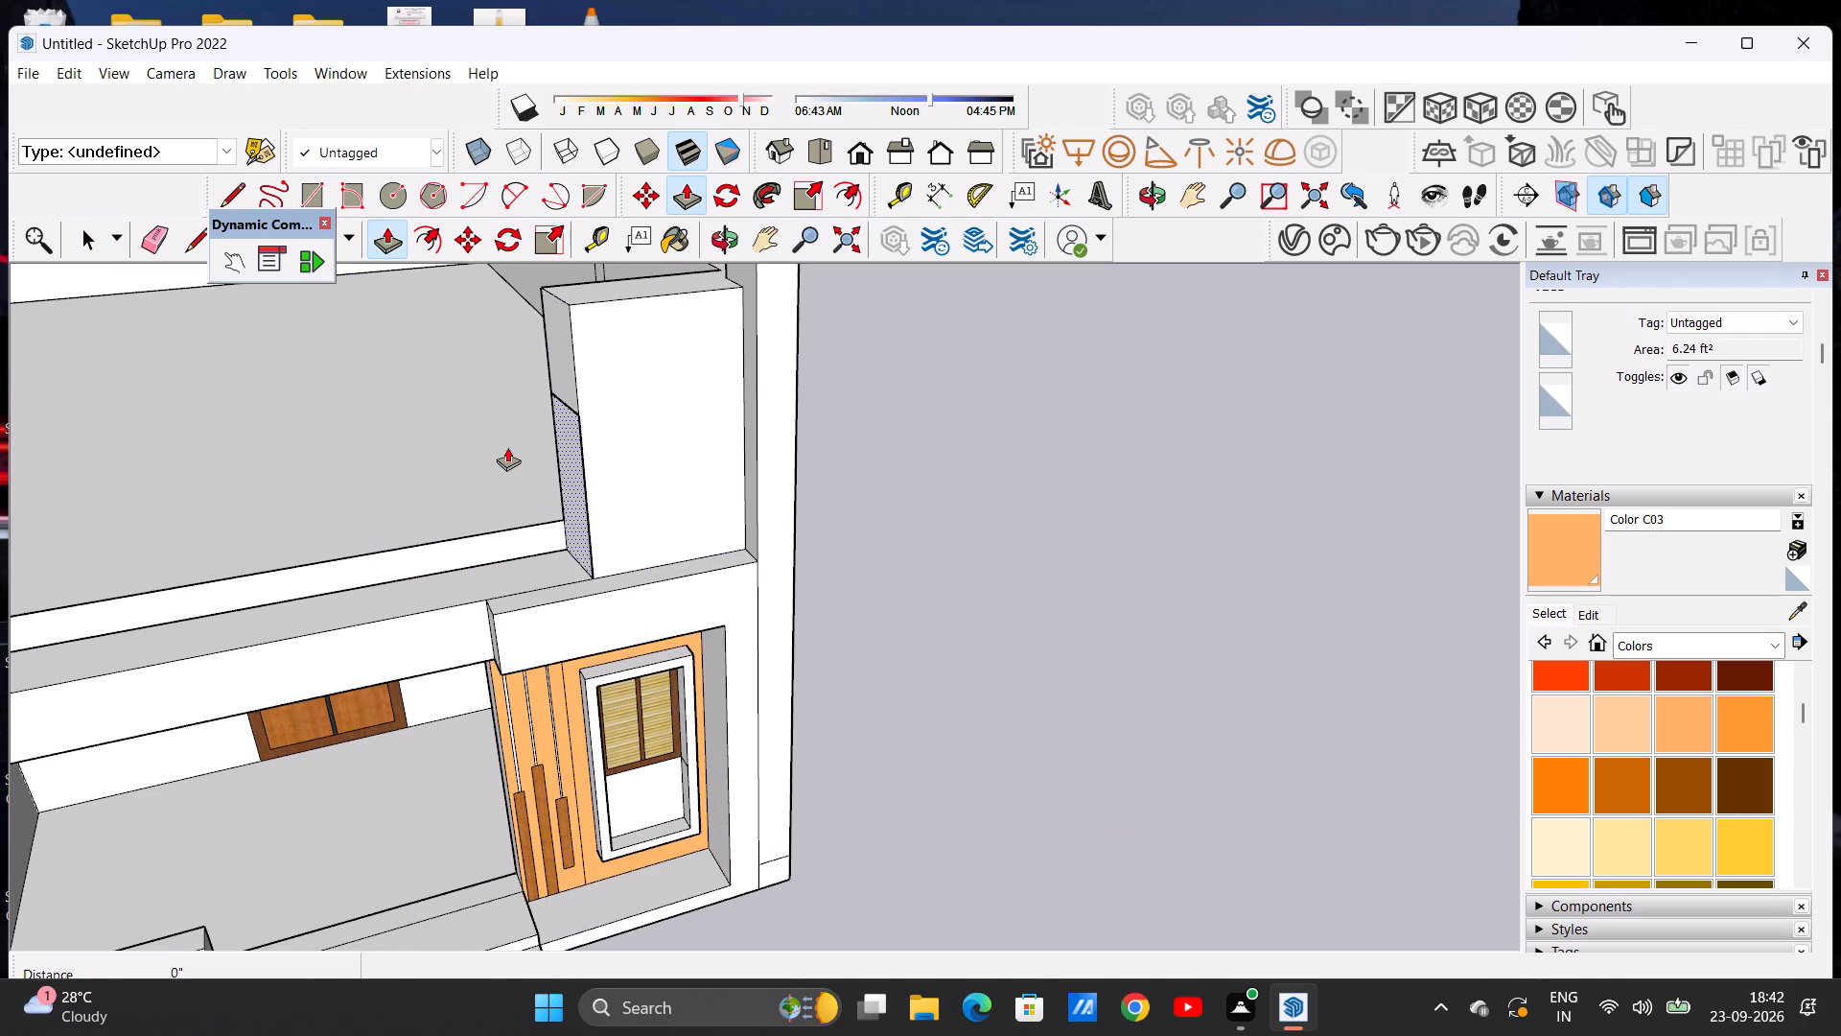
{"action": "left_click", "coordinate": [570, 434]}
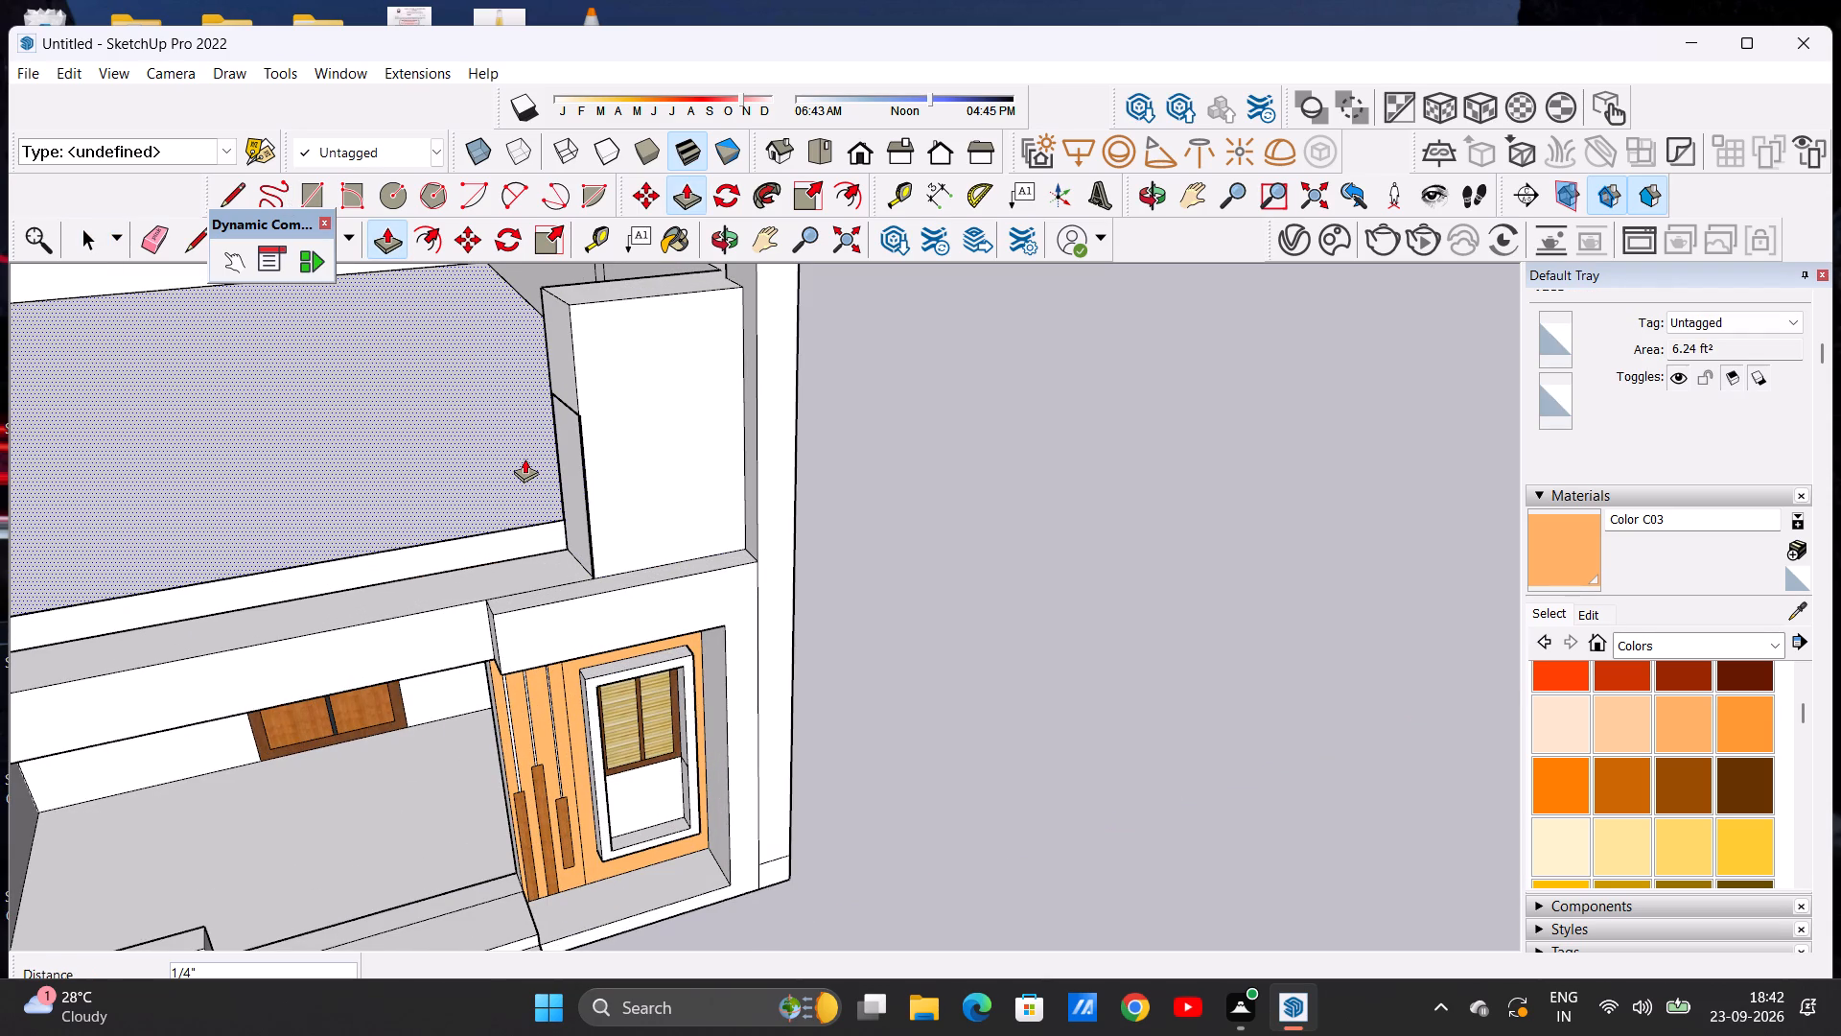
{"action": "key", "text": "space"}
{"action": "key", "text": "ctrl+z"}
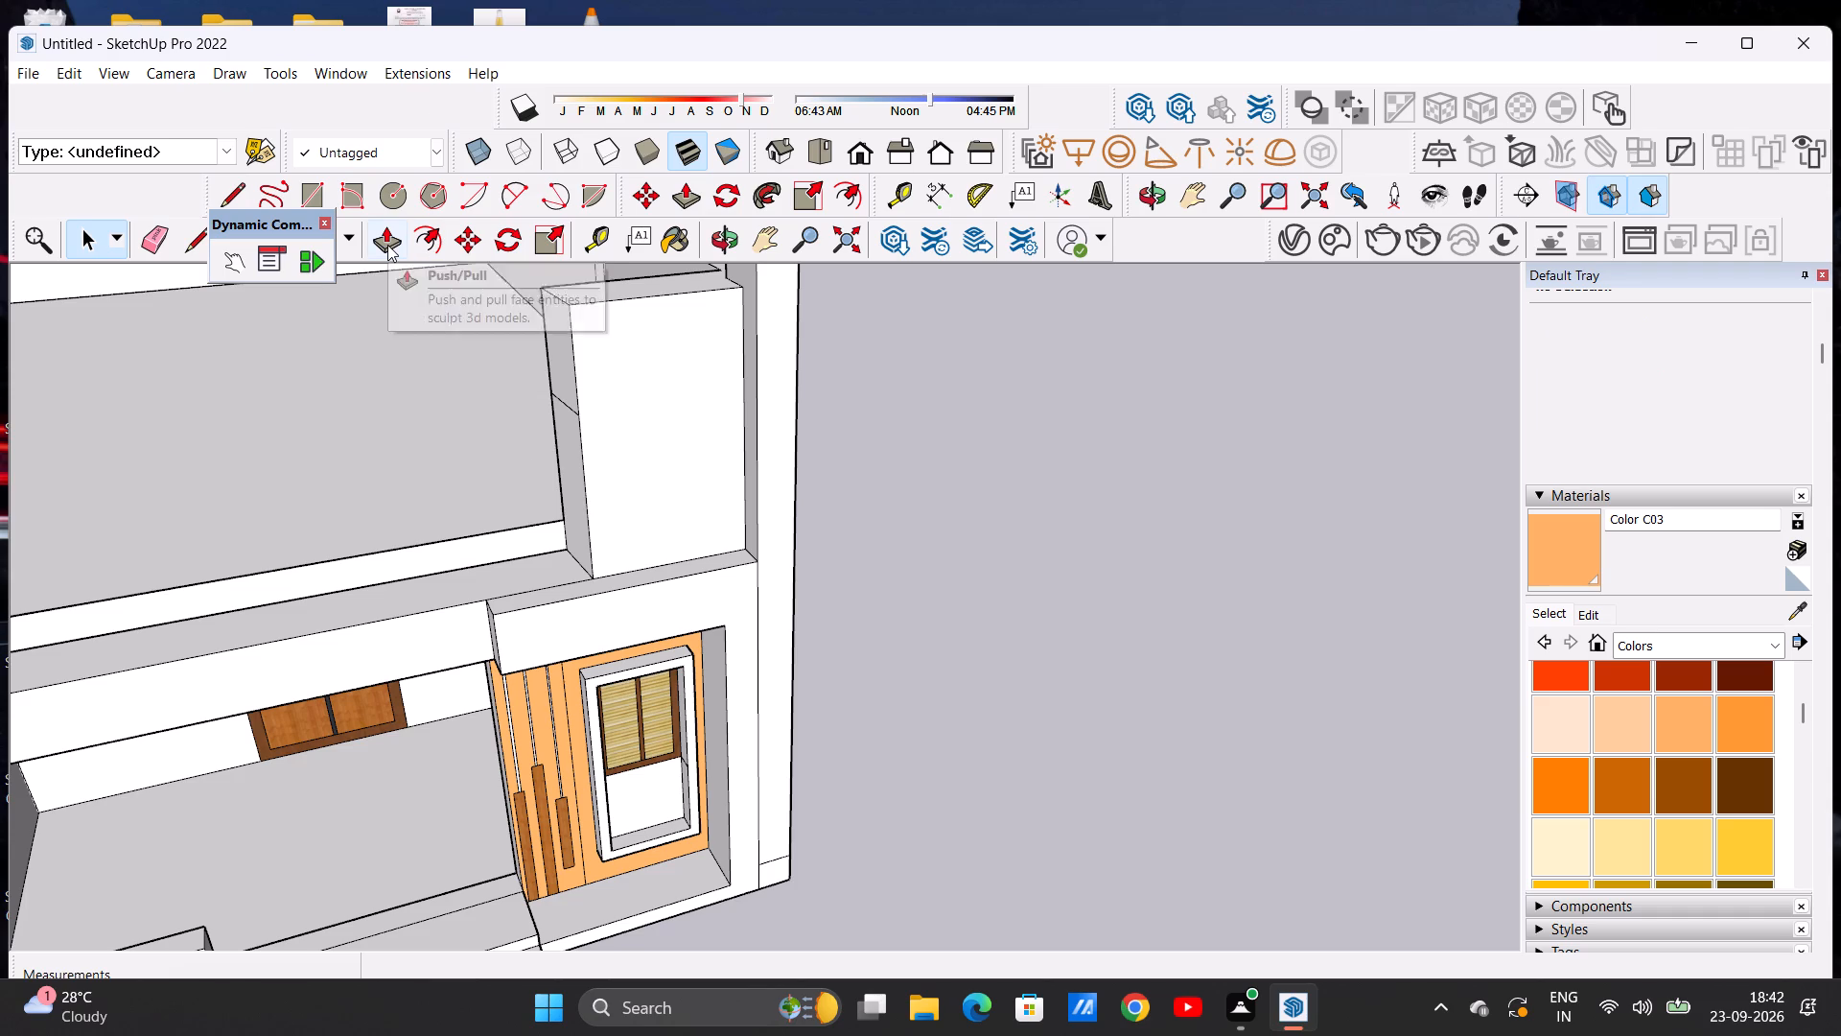
Push/Pull the lower part of the split side face of the raised wall above the window bay.
{"action": "left_click", "coordinate": [387, 245]}
{"action": "left_click", "coordinate": [567, 457]}
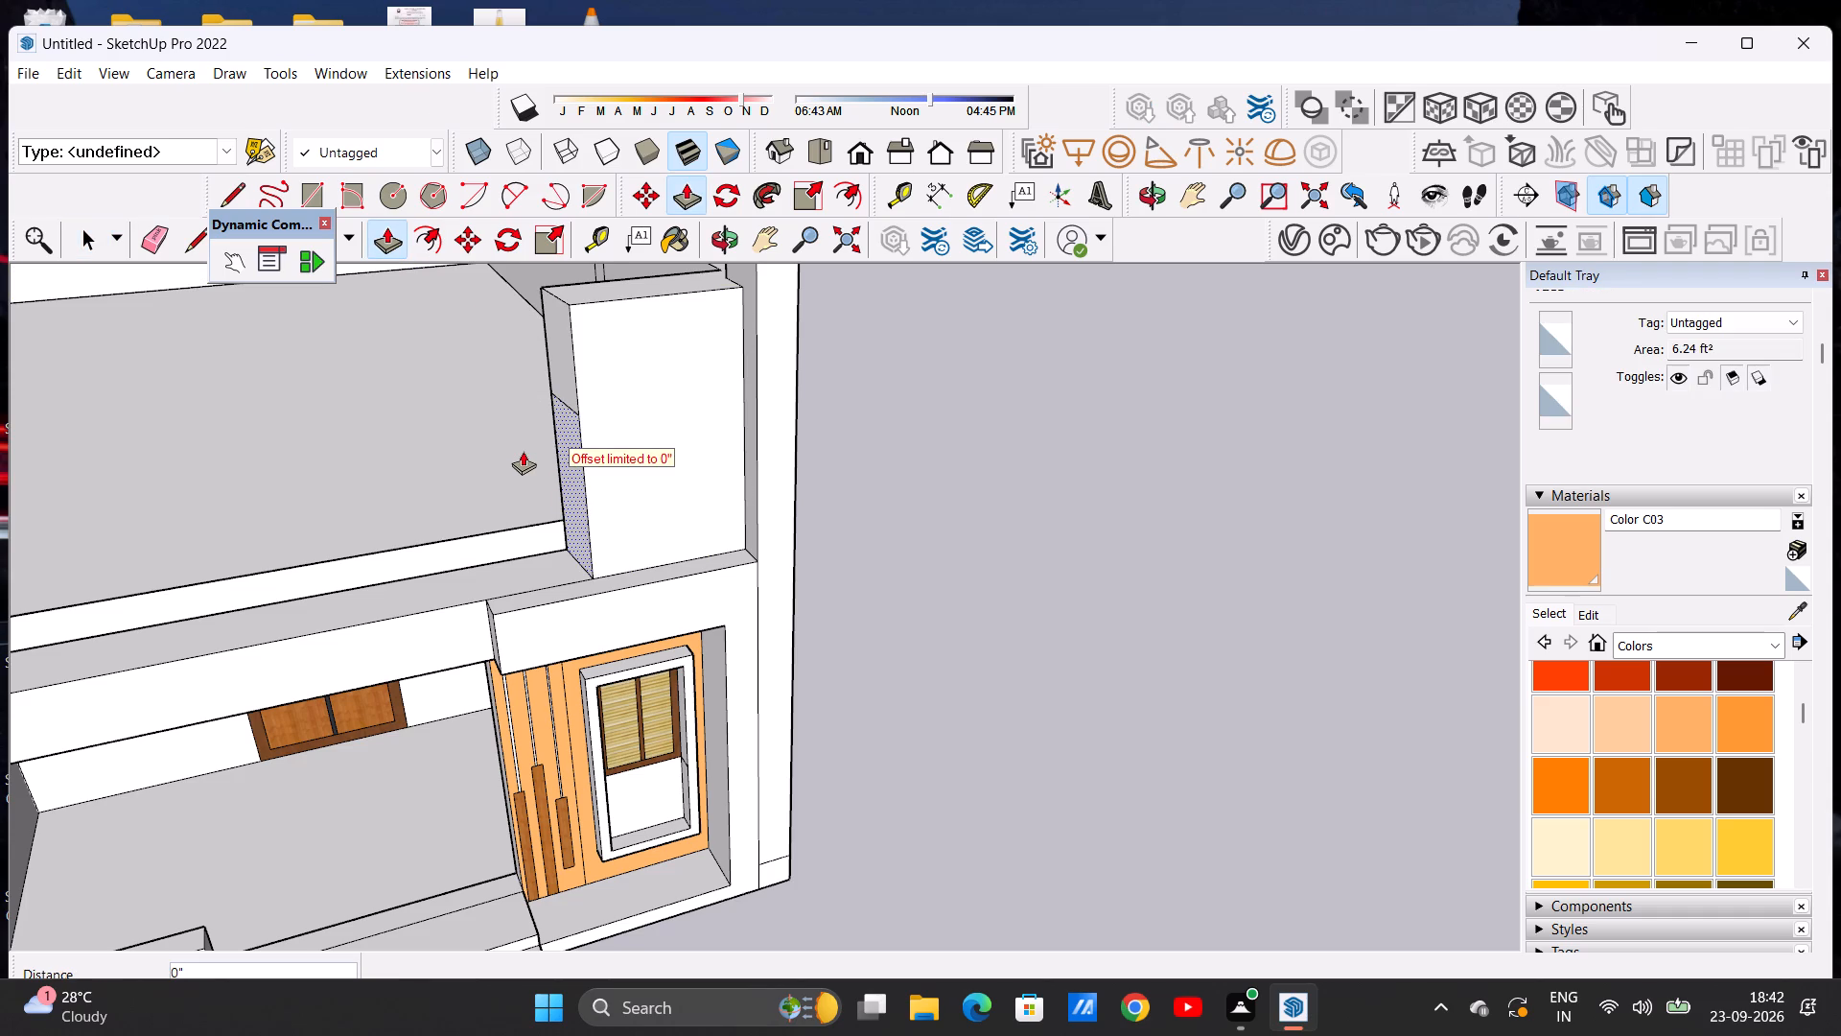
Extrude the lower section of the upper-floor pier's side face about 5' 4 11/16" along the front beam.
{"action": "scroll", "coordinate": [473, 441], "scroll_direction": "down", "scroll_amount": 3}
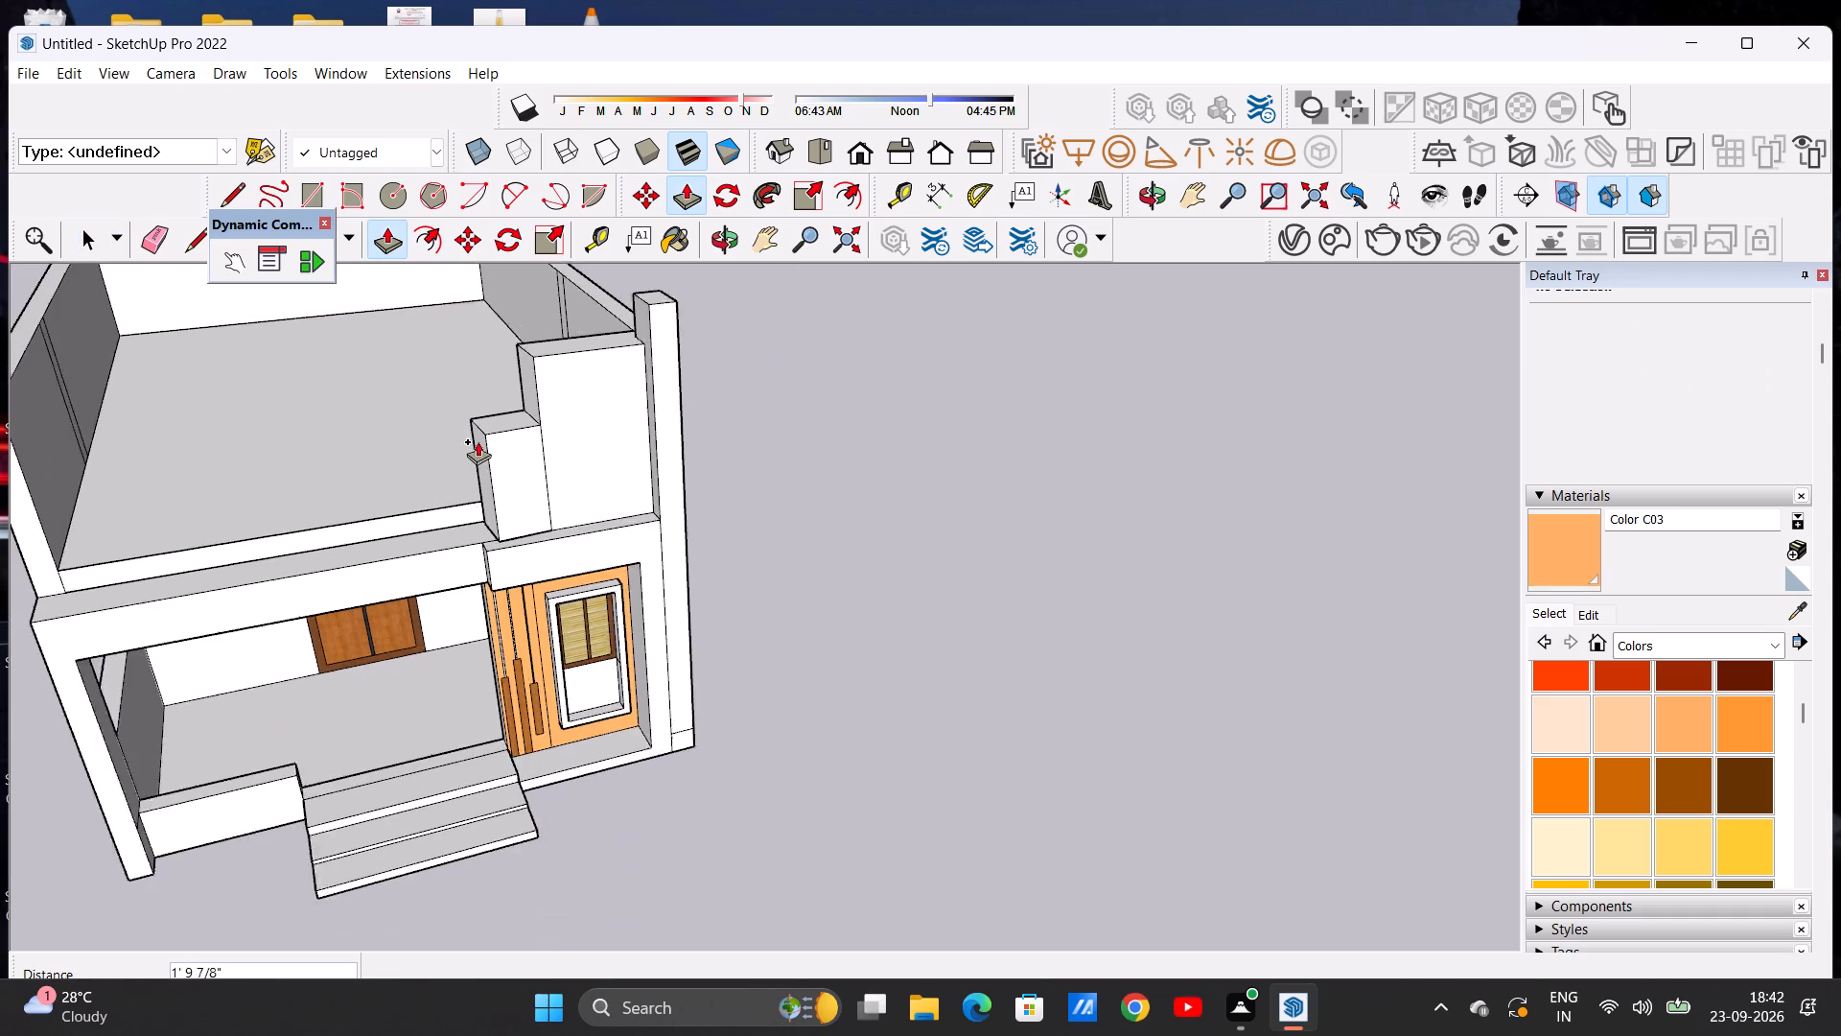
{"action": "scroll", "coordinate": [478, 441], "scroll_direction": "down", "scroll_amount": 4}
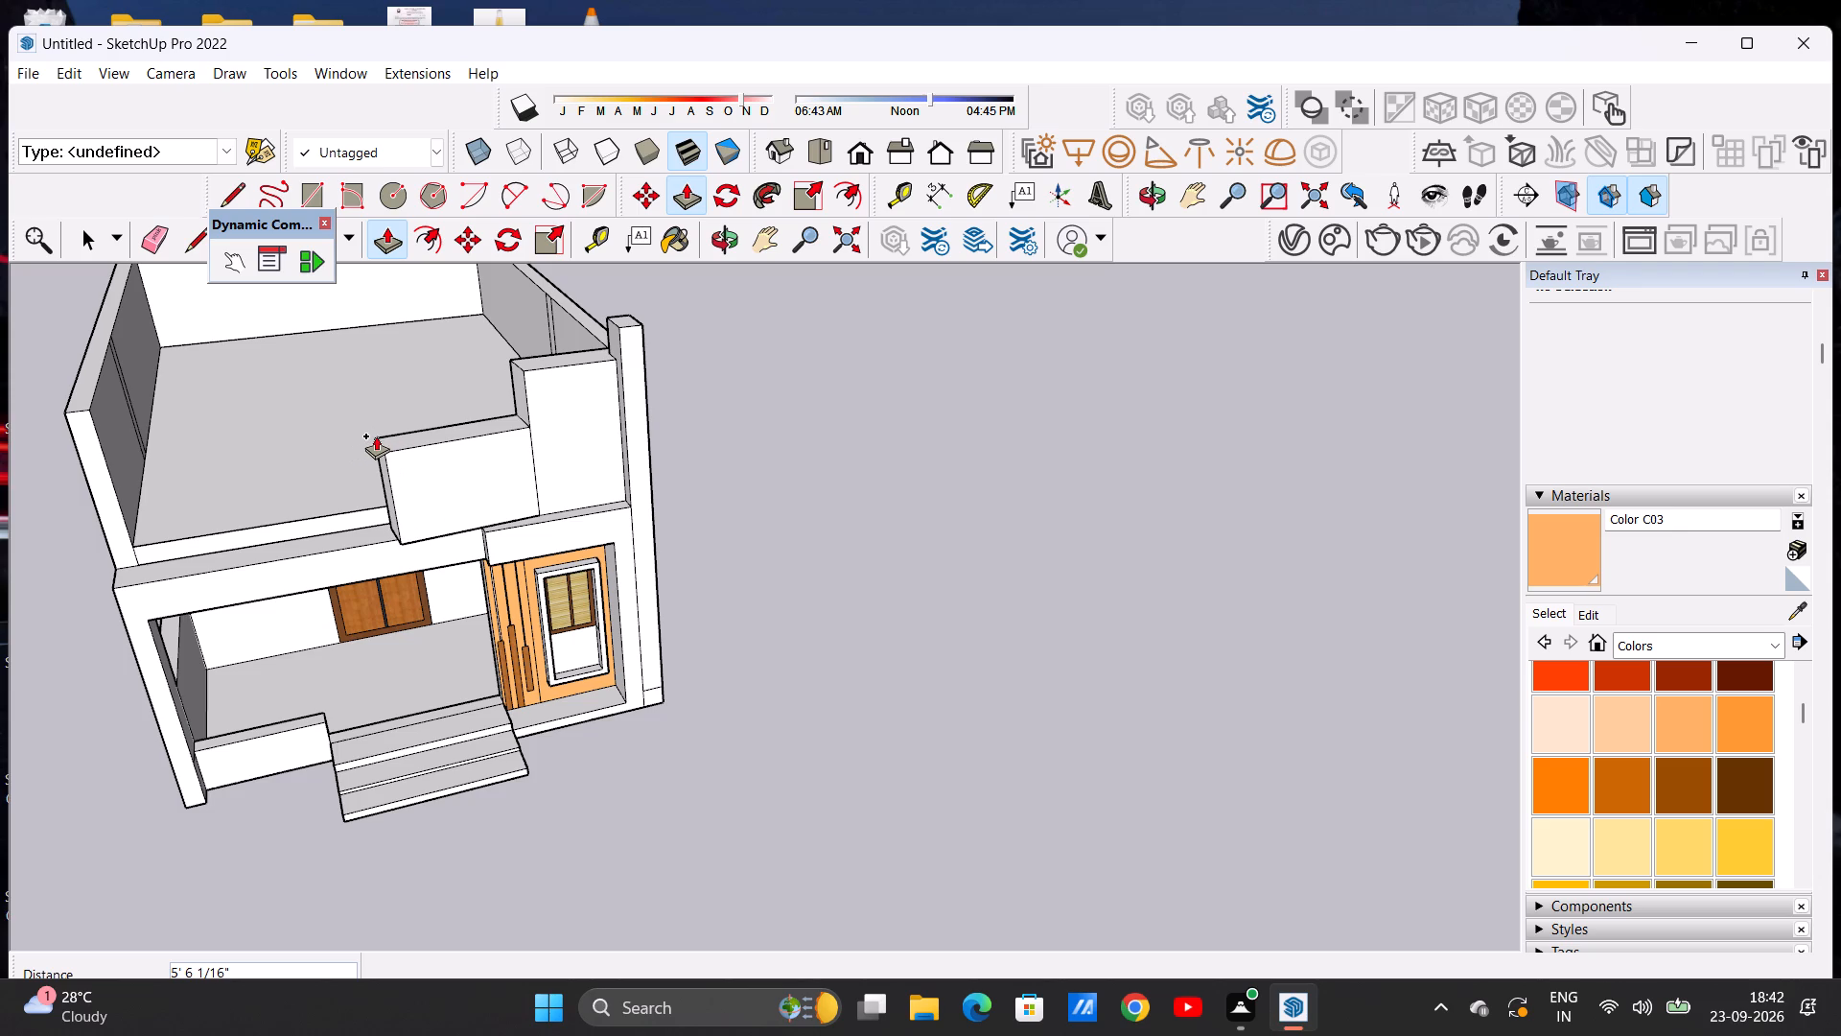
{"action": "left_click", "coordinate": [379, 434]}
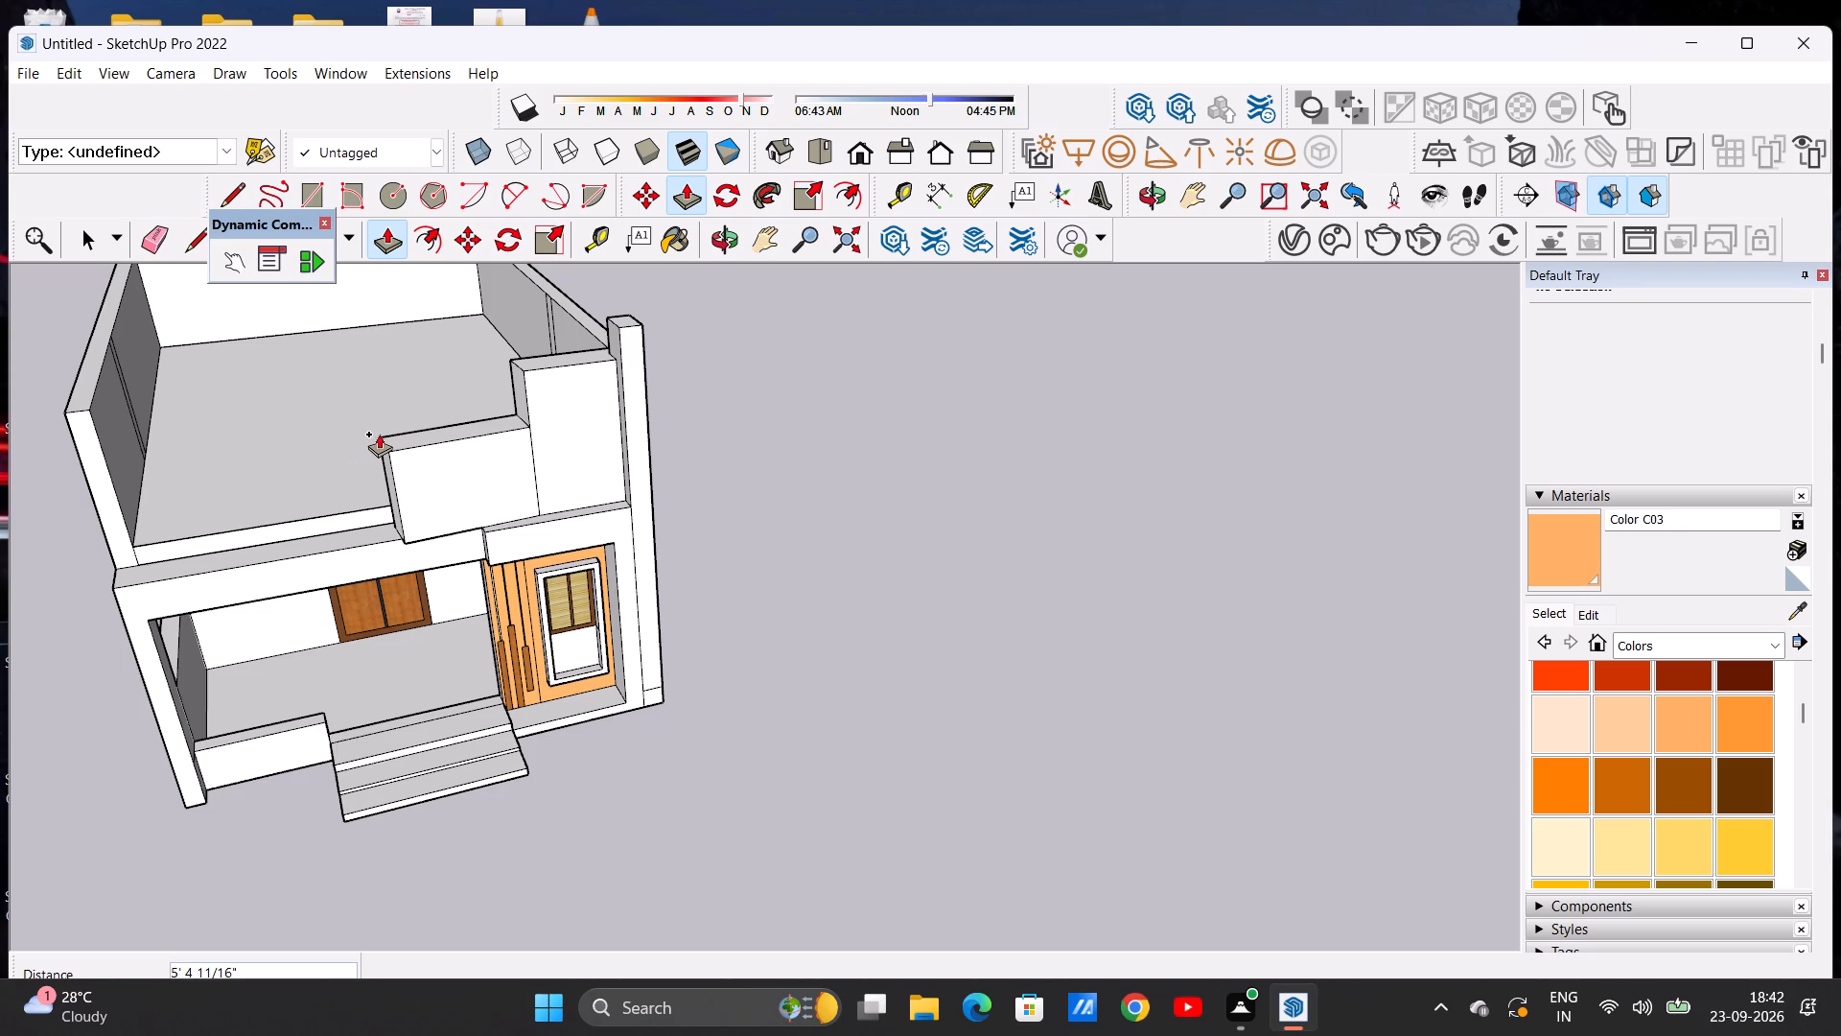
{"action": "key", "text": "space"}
Undo the pier side extrusion and the line dividing the pier's side face.
{"action": "middle_click_drag", "start_coordinate": [446, 550], "coordinate": [434, 423]}
{"action": "scroll", "coordinate": [470, 499], "scroll_direction": "up", "scroll_amount": 9}
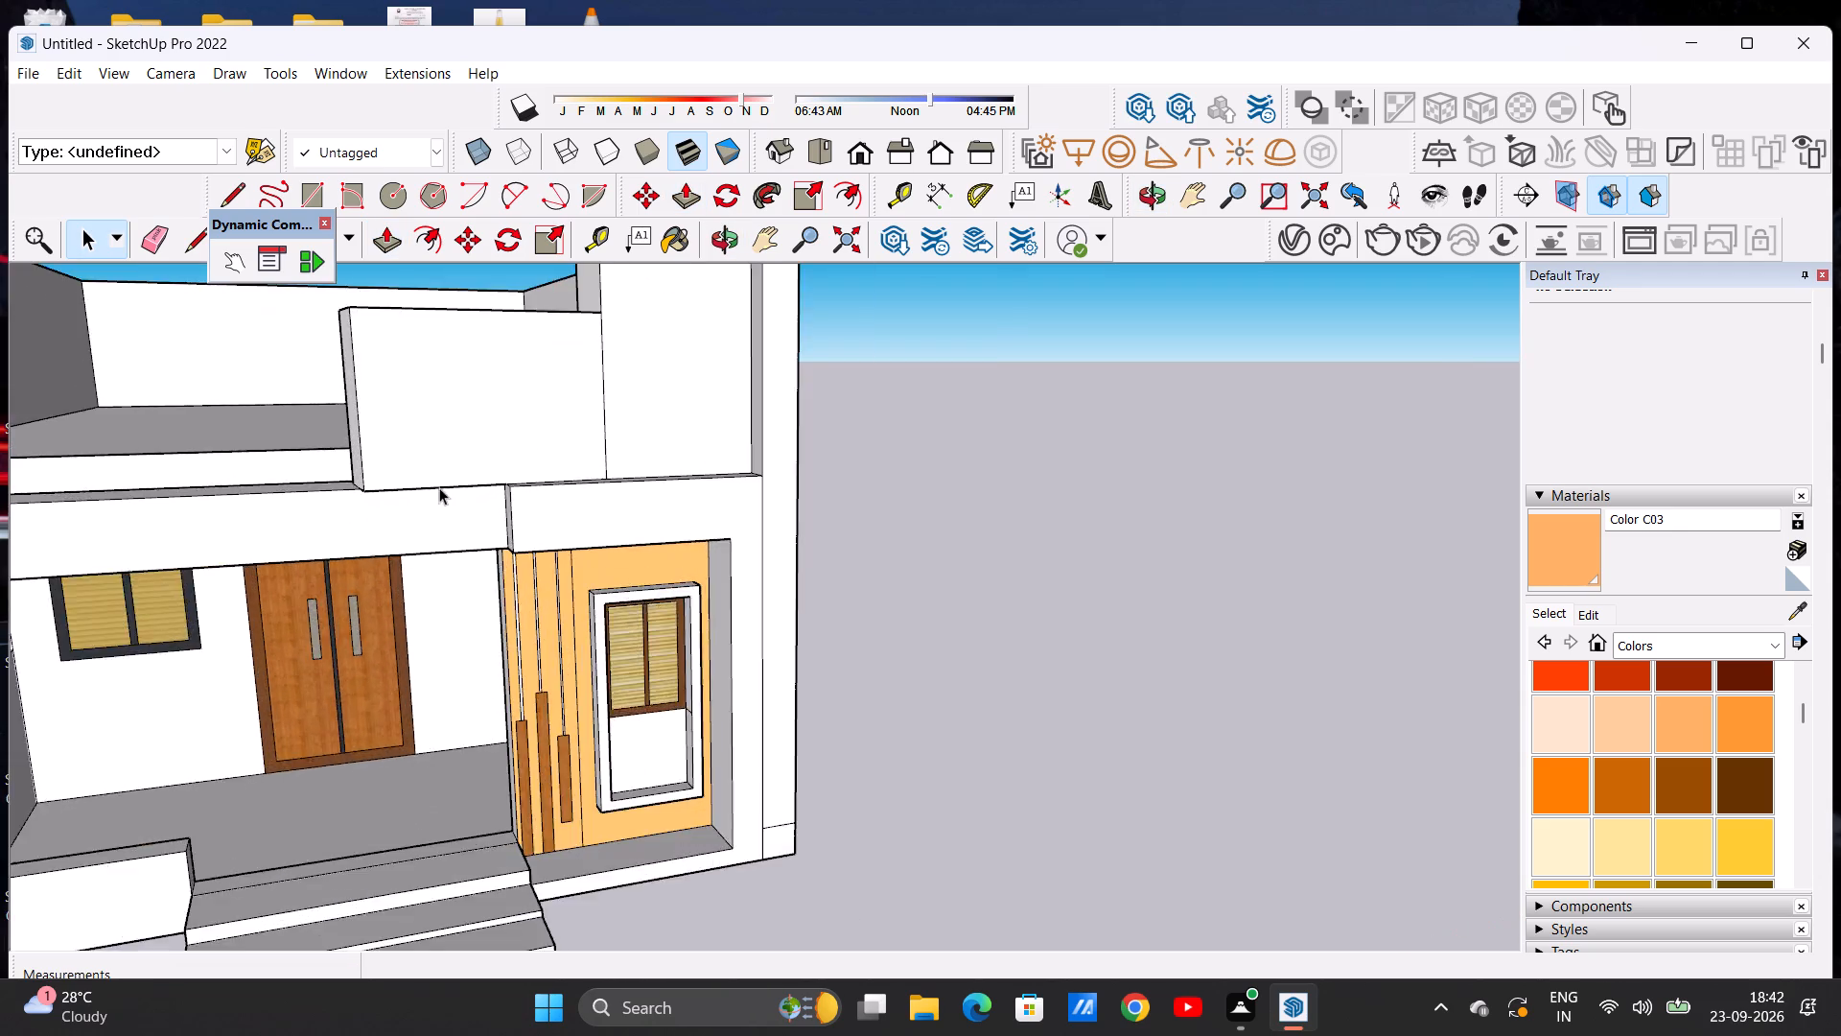
{"action": "scroll", "coordinate": [439, 487], "scroll_direction": "up", "scroll_amount": 3}
{"action": "scroll", "coordinate": [431, 516], "scroll_direction": "down", "scroll_amount": 1}
{"action": "middle_click_drag", "start_coordinate": [437, 533], "coordinate": [369, 471]}
{"action": "scroll", "coordinate": [364, 437], "scroll_direction": "down", "scroll_amount": 7}
{"action": "middle_click_drag", "start_coordinate": [382, 407], "coordinate": [400, 513]}
{"action": "scroll", "coordinate": [379, 455], "scroll_direction": "down", "scroll_amount": 3}
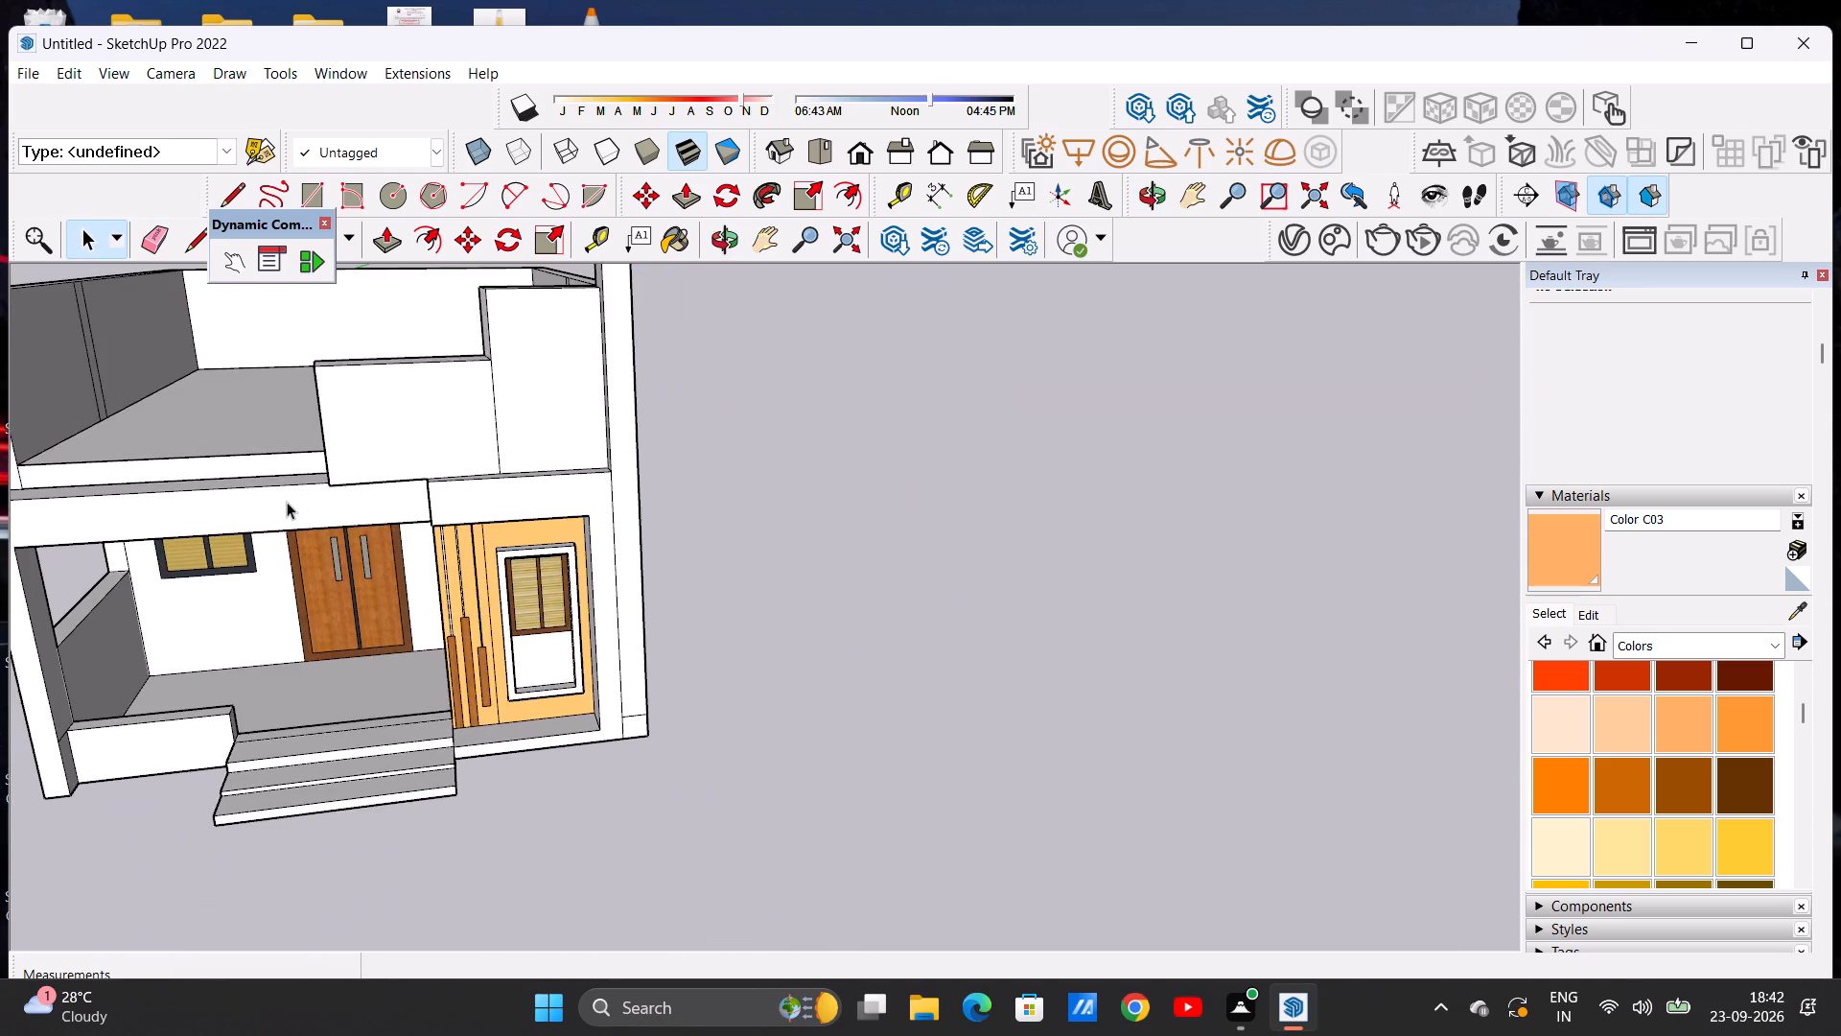
{"action": "middle_click_drag", "start_coordinate": [287, 502], "coordinate": [590, 552]}
{"action": "scroll", "coordinate": [532, 577], "scroll_direction": "up", "scroll_amount": 3}
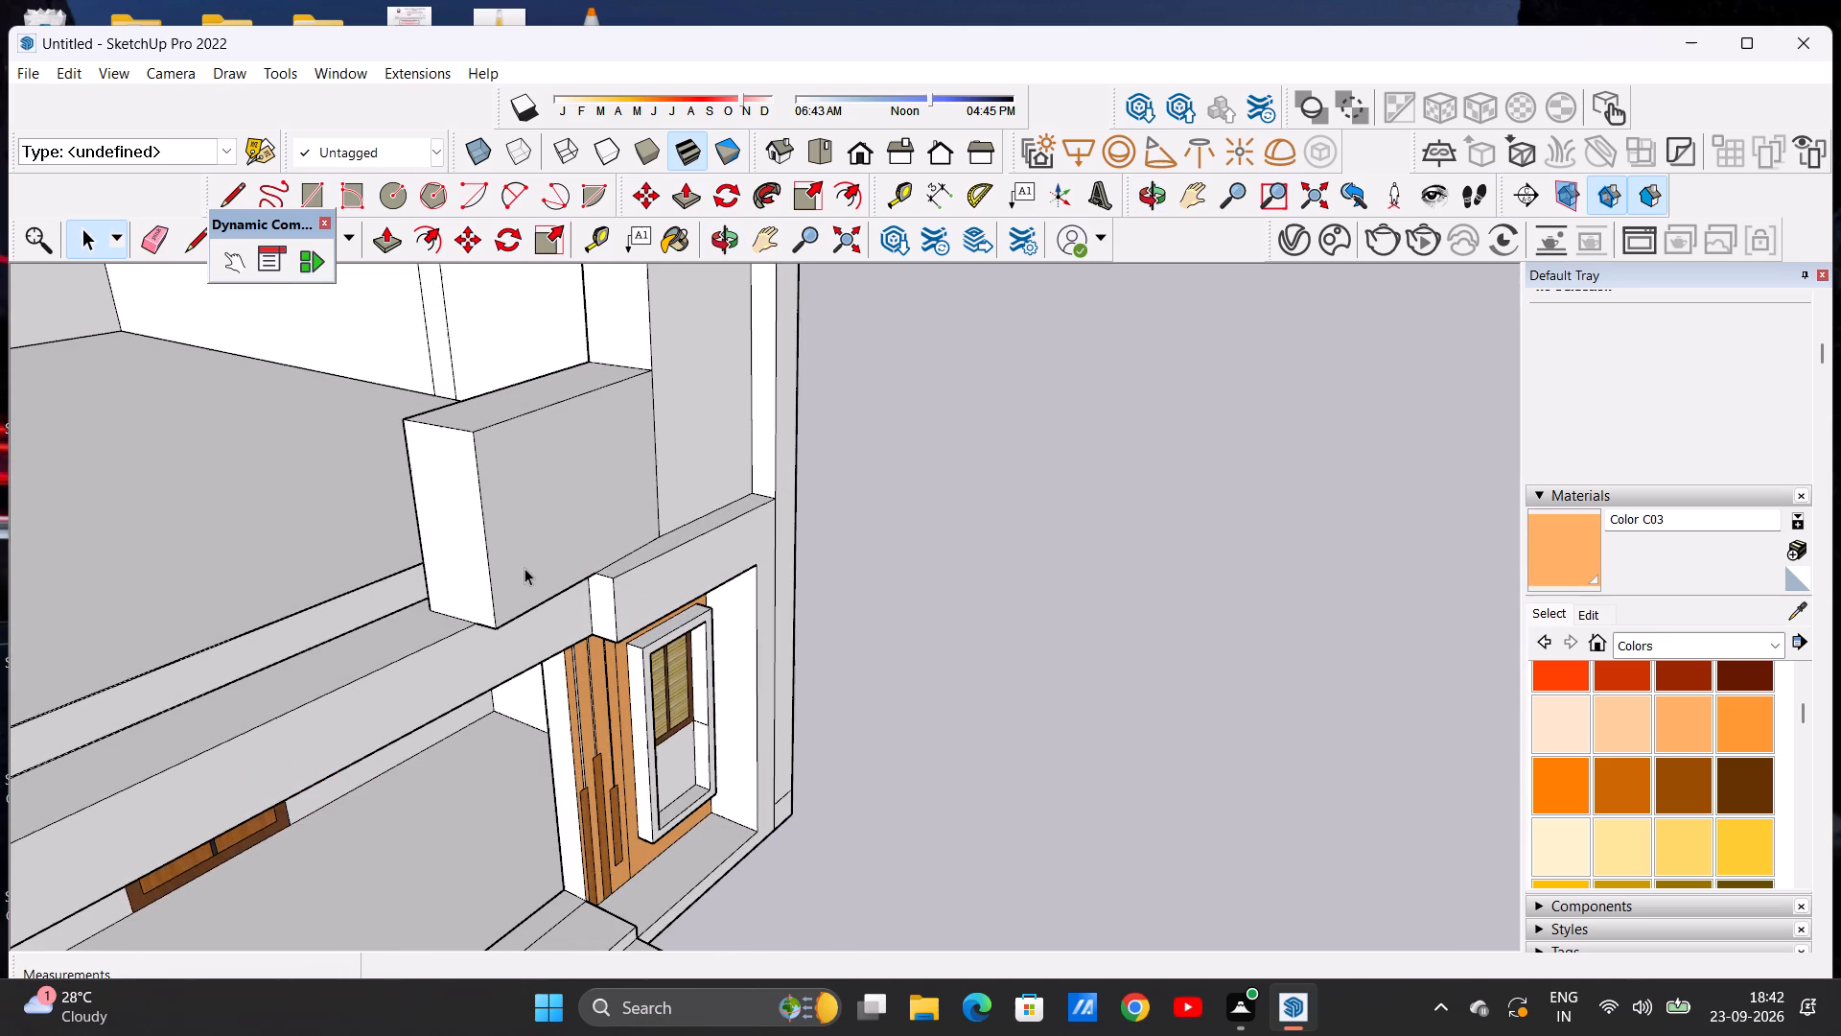
{"action": "key", "text": "ctrl+z"}
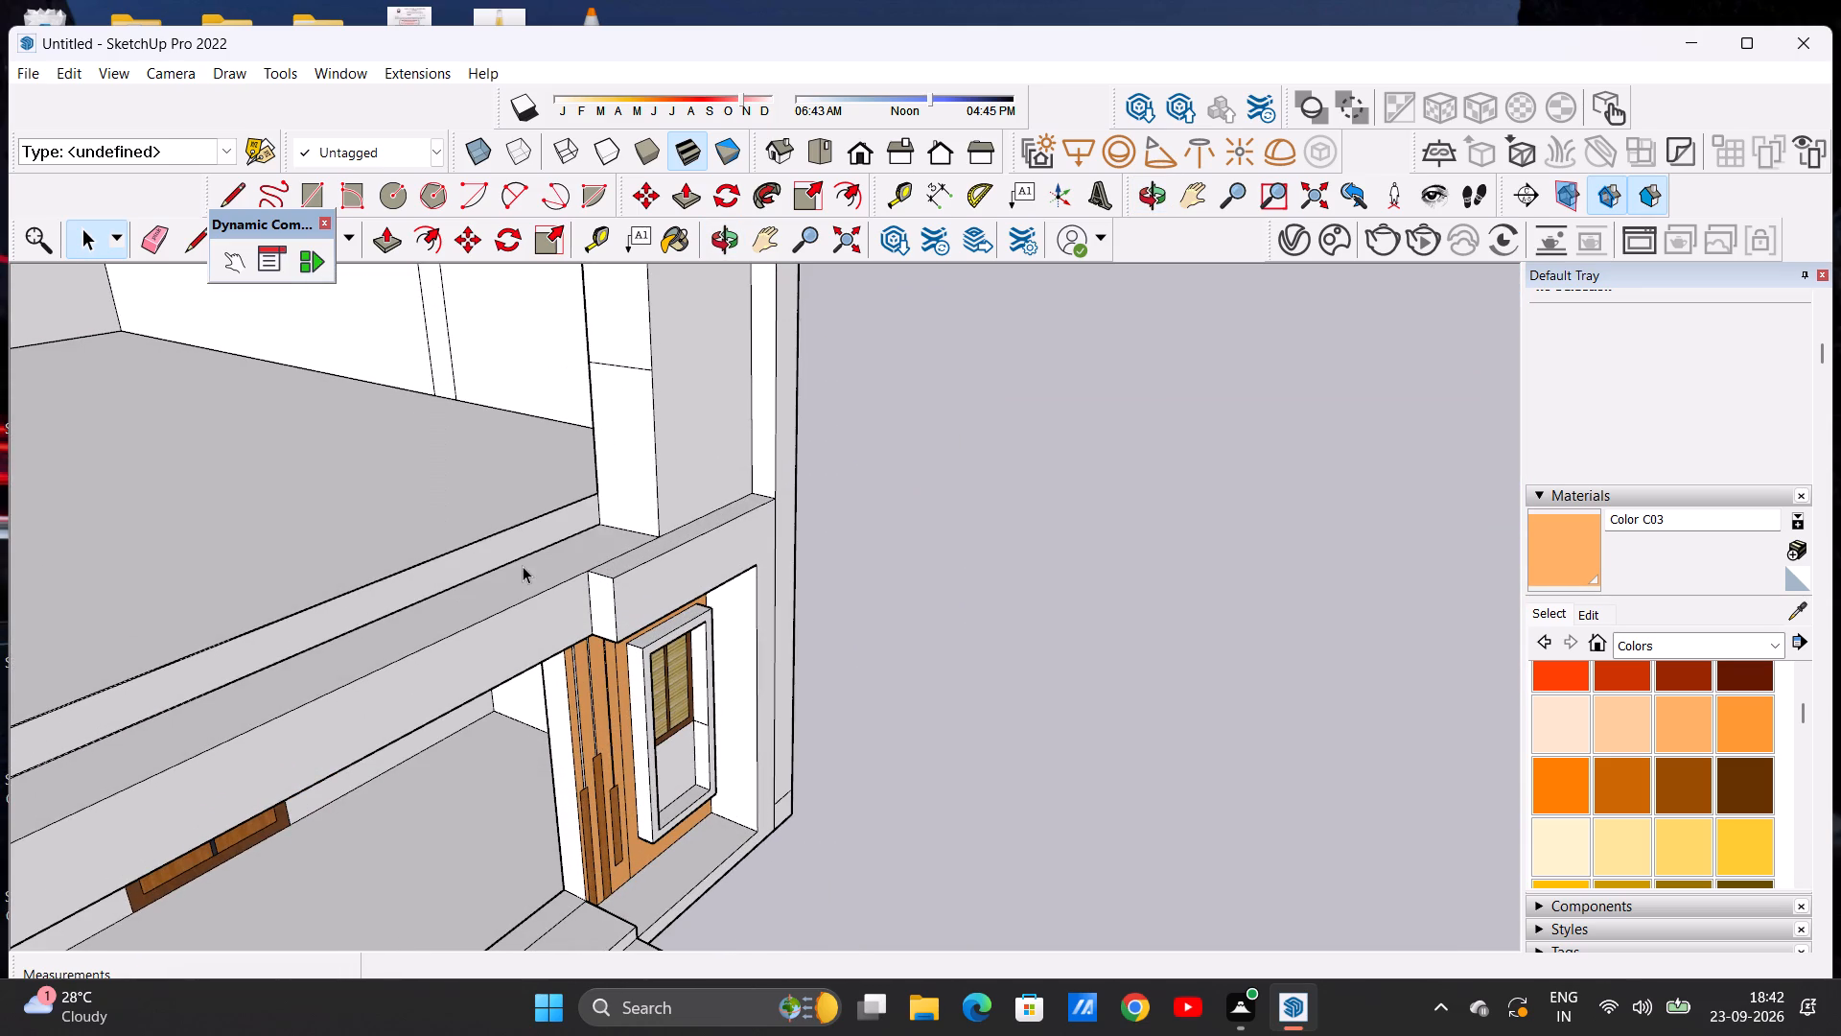
{"action": "key", "text": "ctrl+z"}
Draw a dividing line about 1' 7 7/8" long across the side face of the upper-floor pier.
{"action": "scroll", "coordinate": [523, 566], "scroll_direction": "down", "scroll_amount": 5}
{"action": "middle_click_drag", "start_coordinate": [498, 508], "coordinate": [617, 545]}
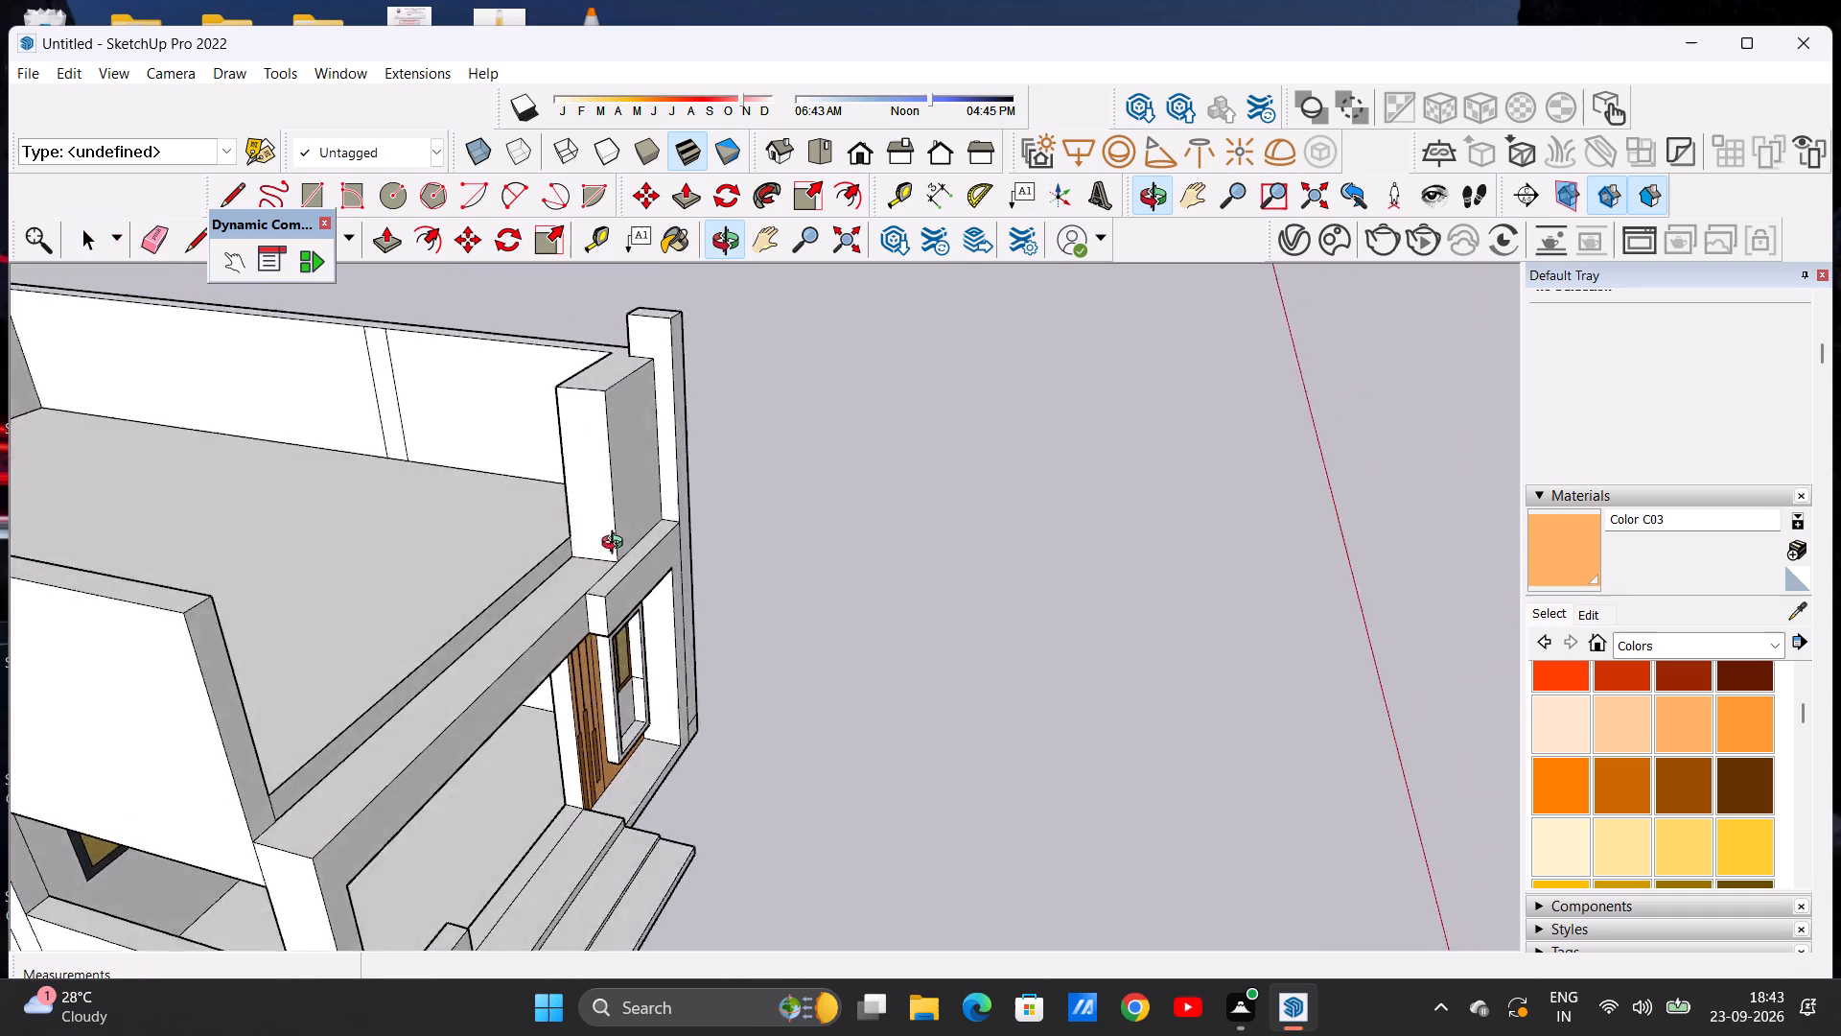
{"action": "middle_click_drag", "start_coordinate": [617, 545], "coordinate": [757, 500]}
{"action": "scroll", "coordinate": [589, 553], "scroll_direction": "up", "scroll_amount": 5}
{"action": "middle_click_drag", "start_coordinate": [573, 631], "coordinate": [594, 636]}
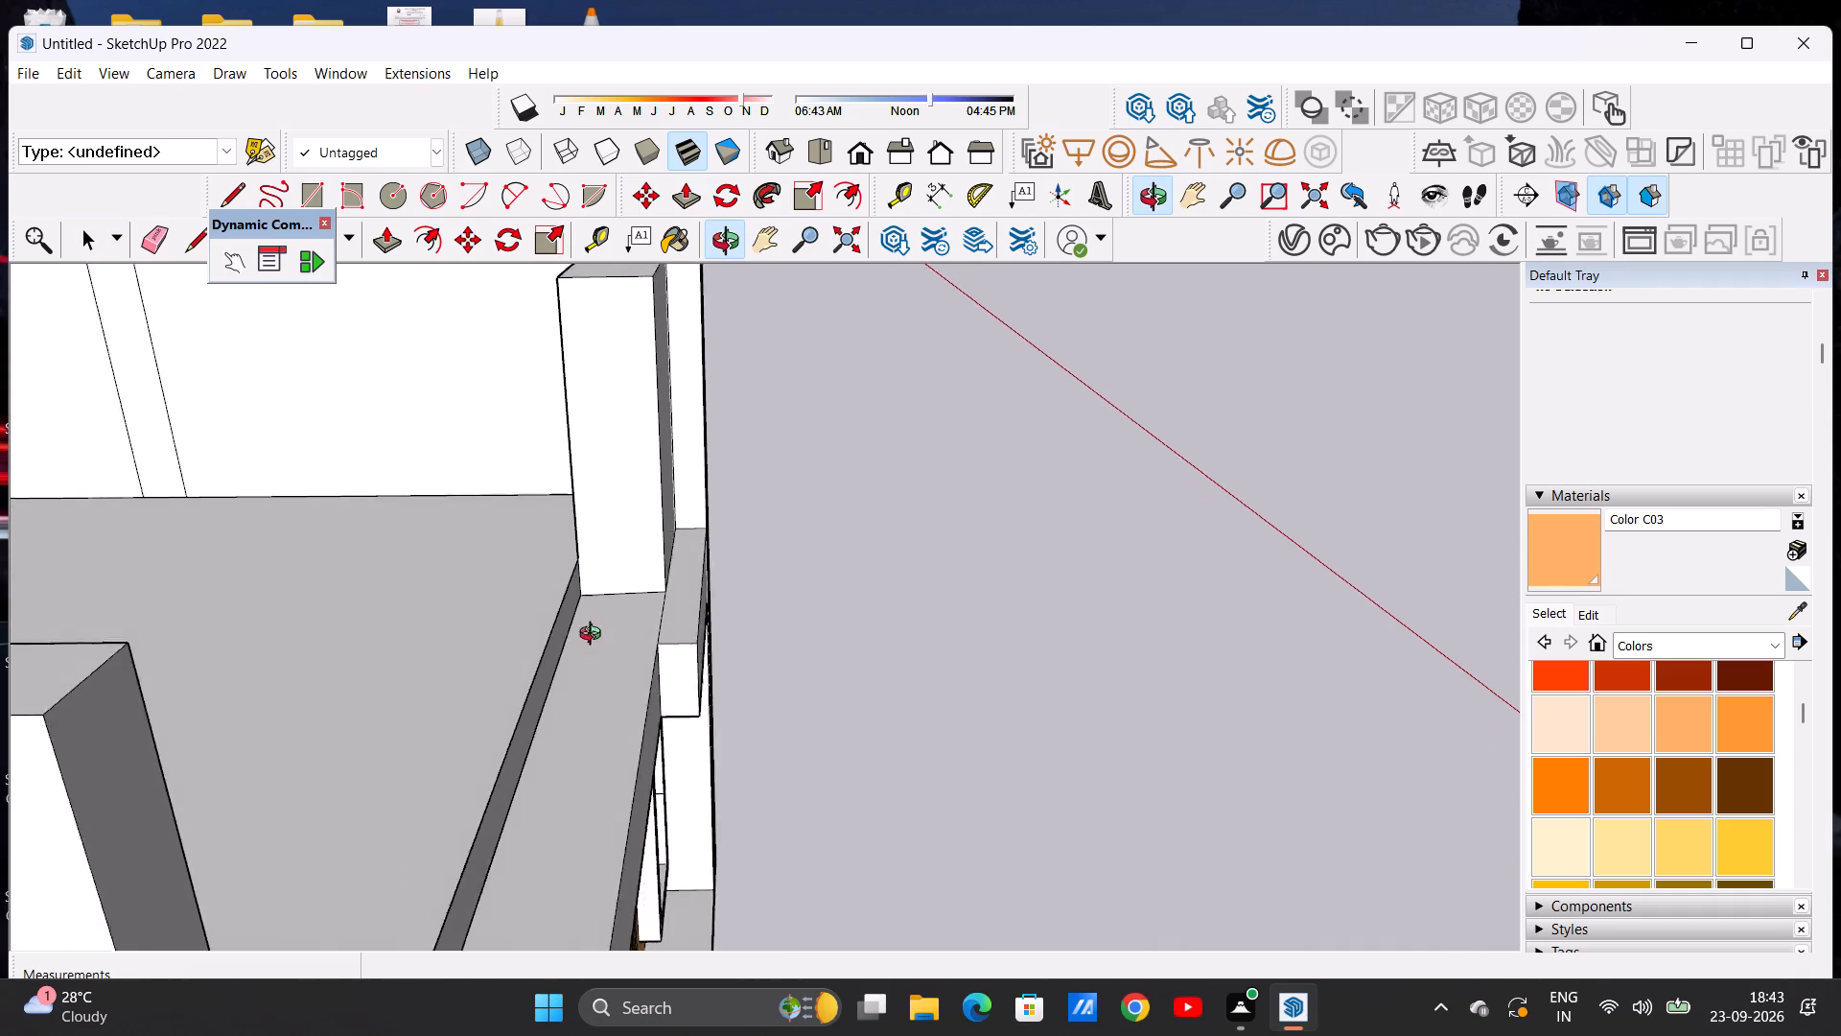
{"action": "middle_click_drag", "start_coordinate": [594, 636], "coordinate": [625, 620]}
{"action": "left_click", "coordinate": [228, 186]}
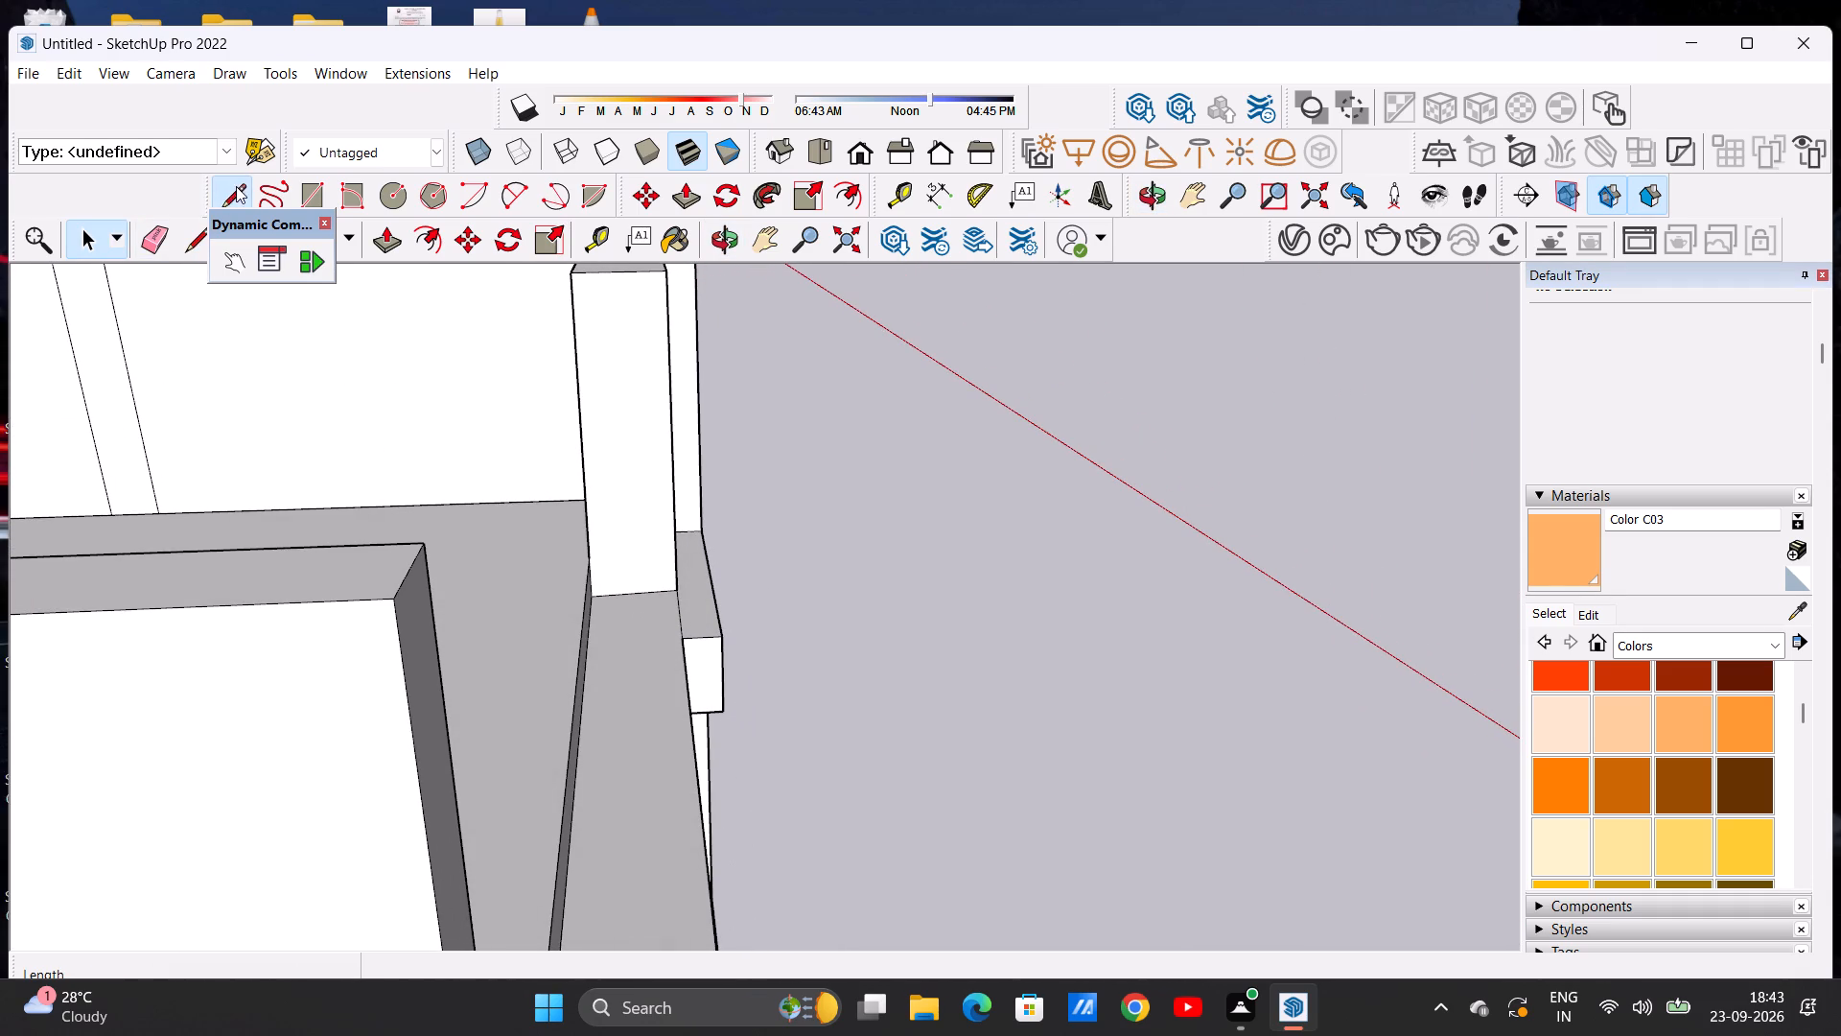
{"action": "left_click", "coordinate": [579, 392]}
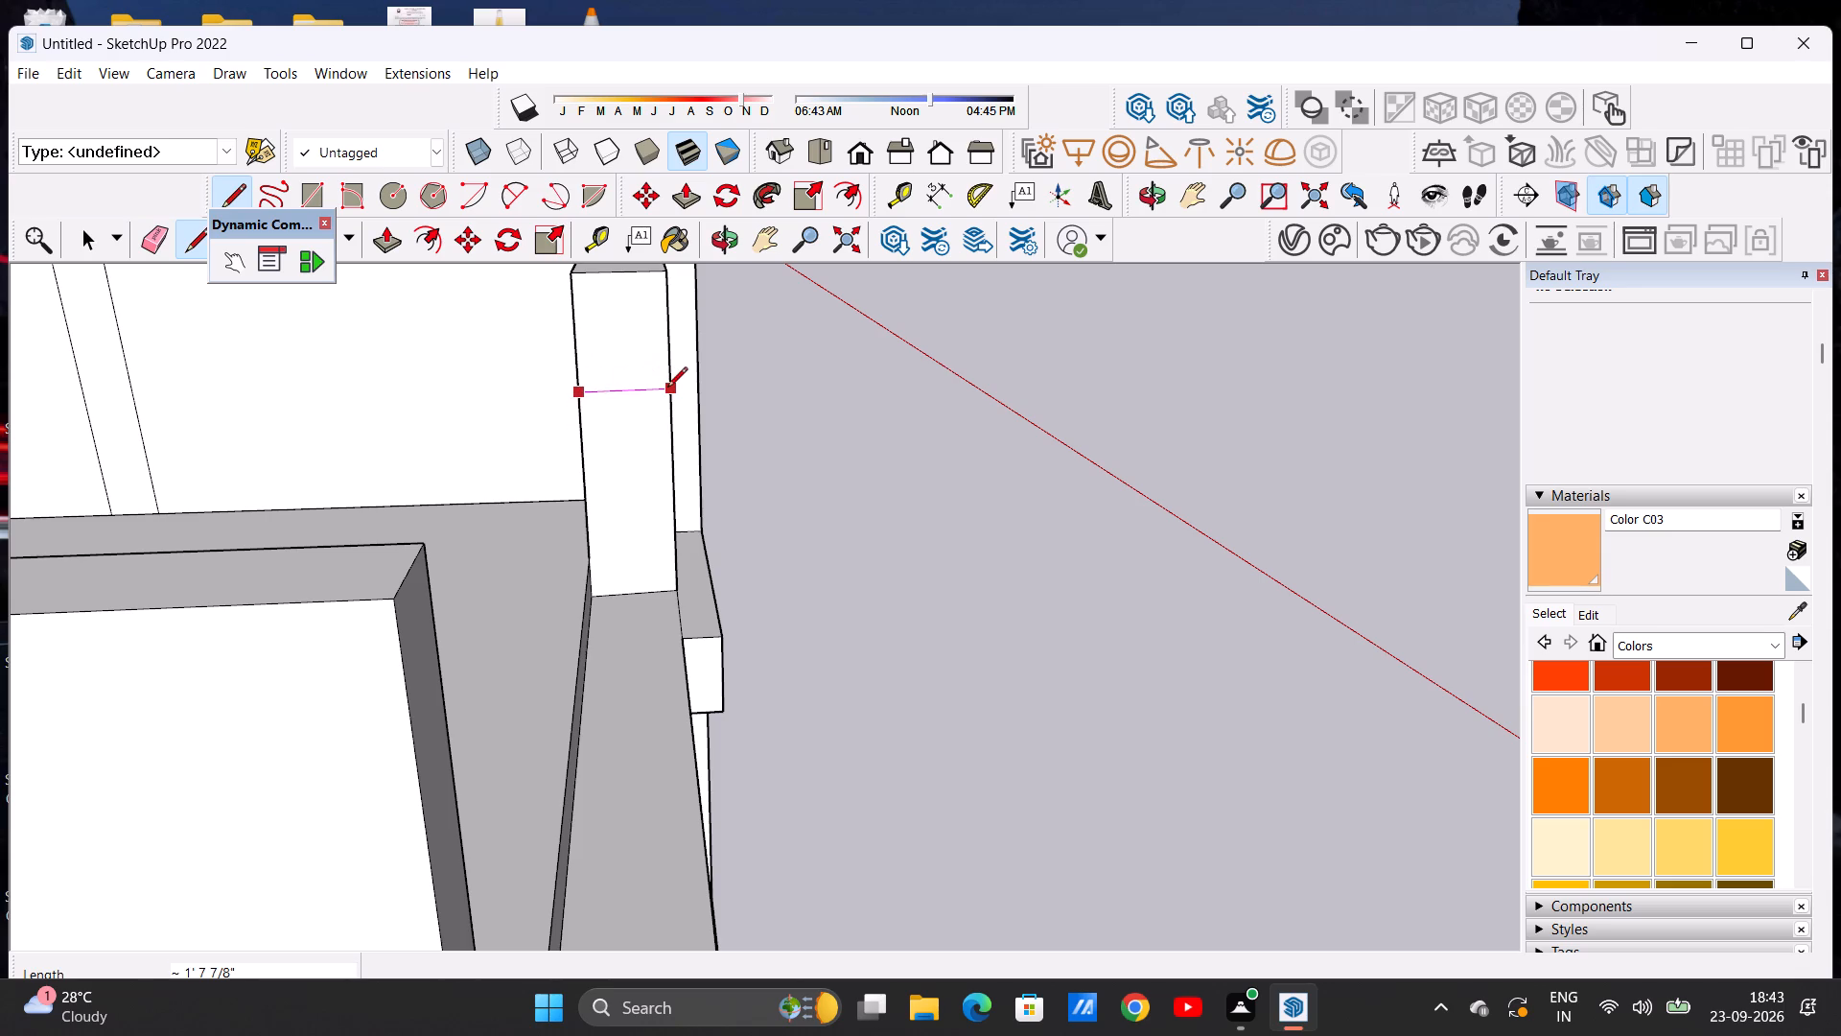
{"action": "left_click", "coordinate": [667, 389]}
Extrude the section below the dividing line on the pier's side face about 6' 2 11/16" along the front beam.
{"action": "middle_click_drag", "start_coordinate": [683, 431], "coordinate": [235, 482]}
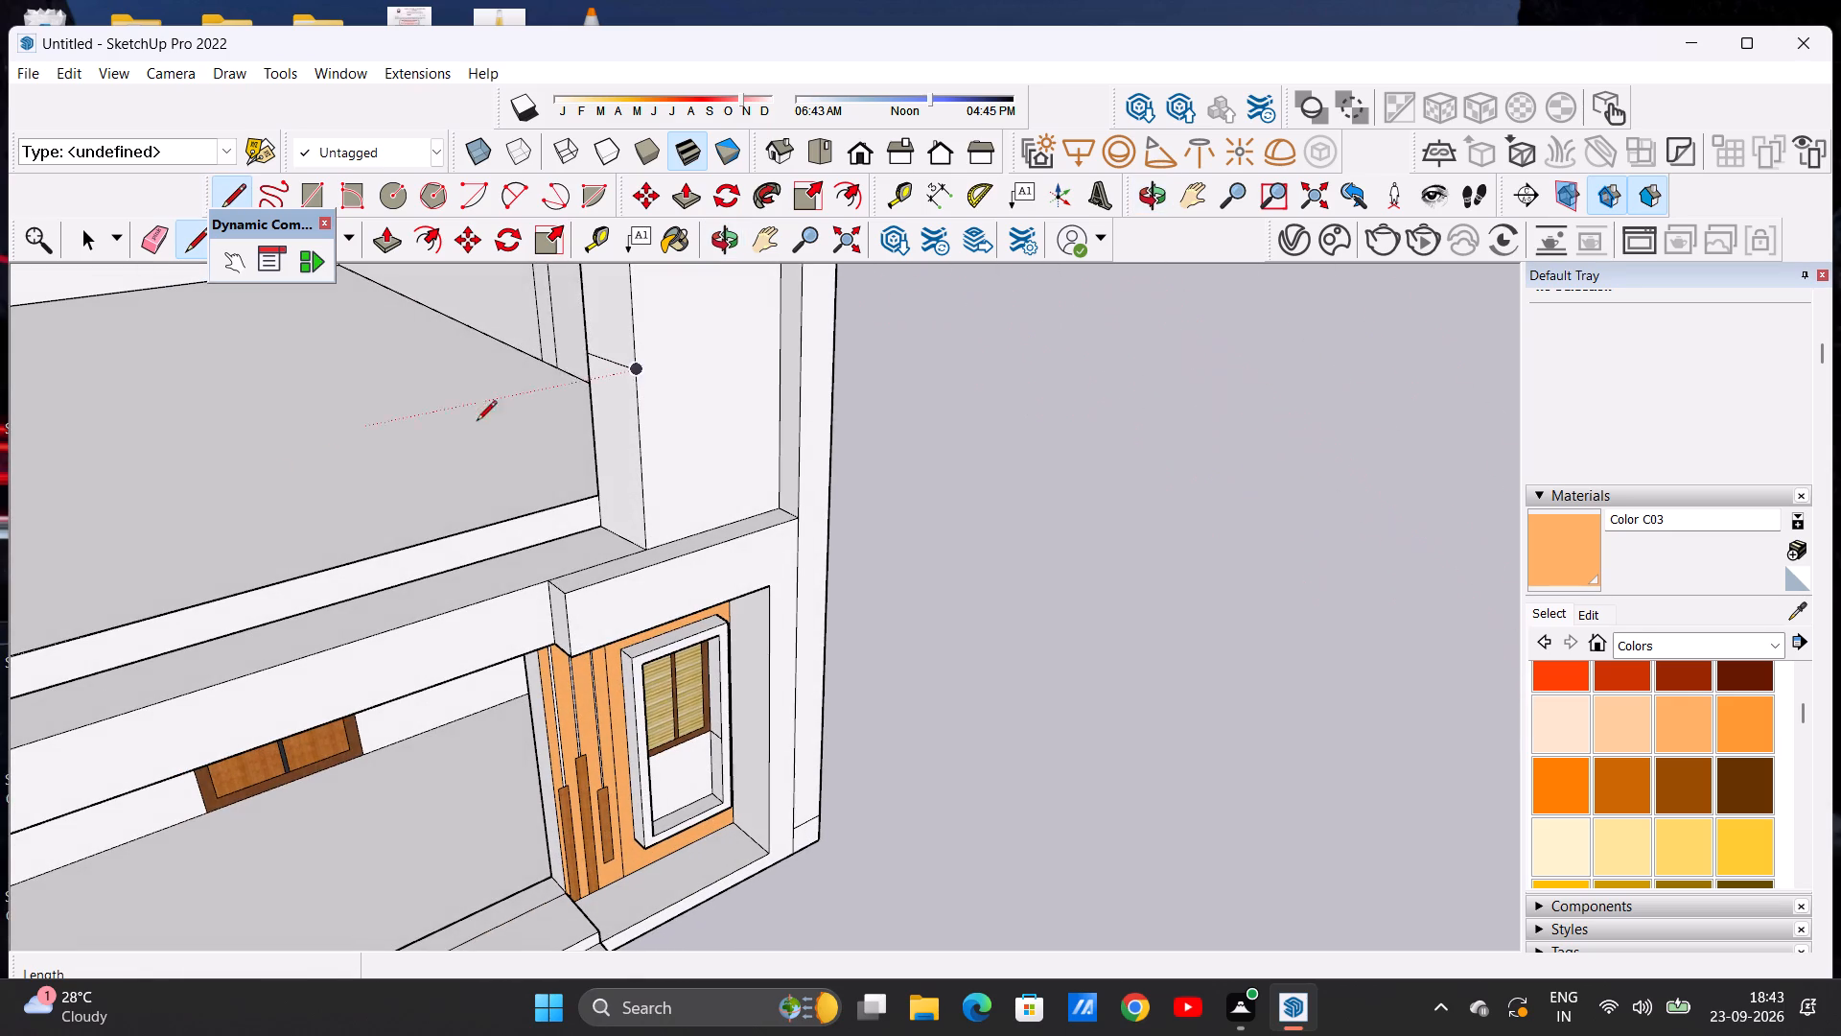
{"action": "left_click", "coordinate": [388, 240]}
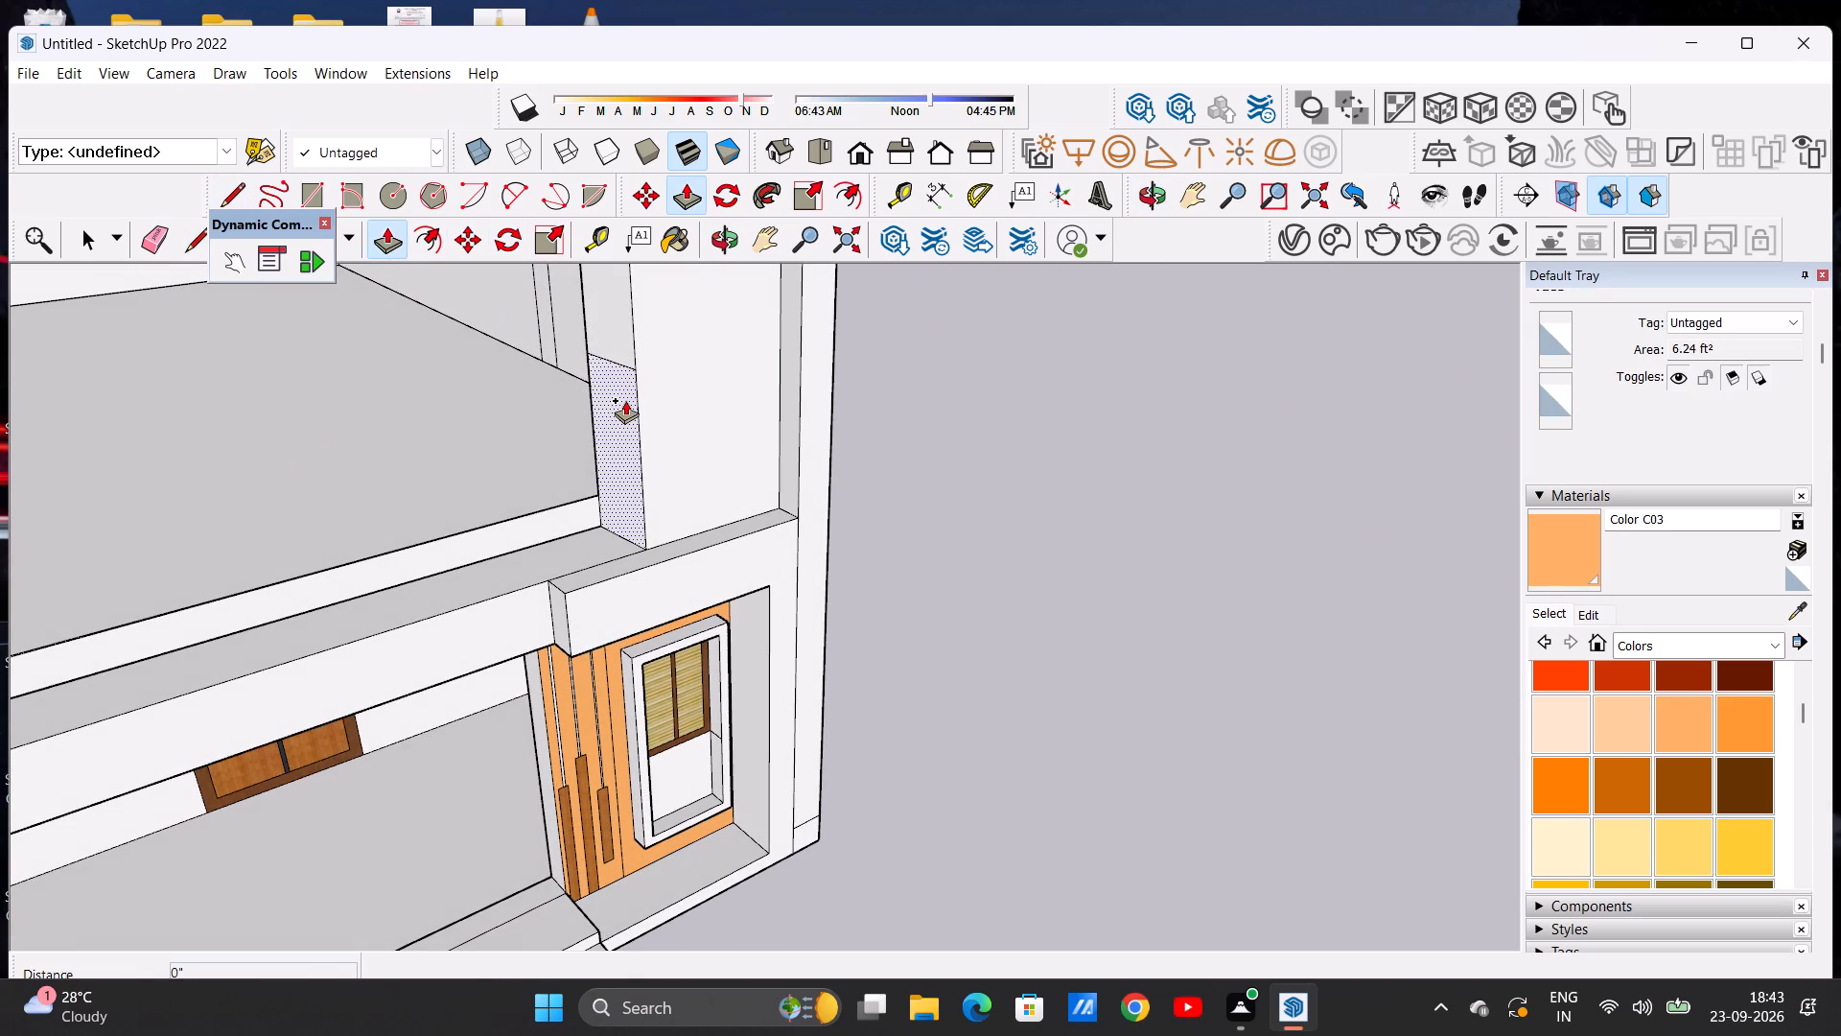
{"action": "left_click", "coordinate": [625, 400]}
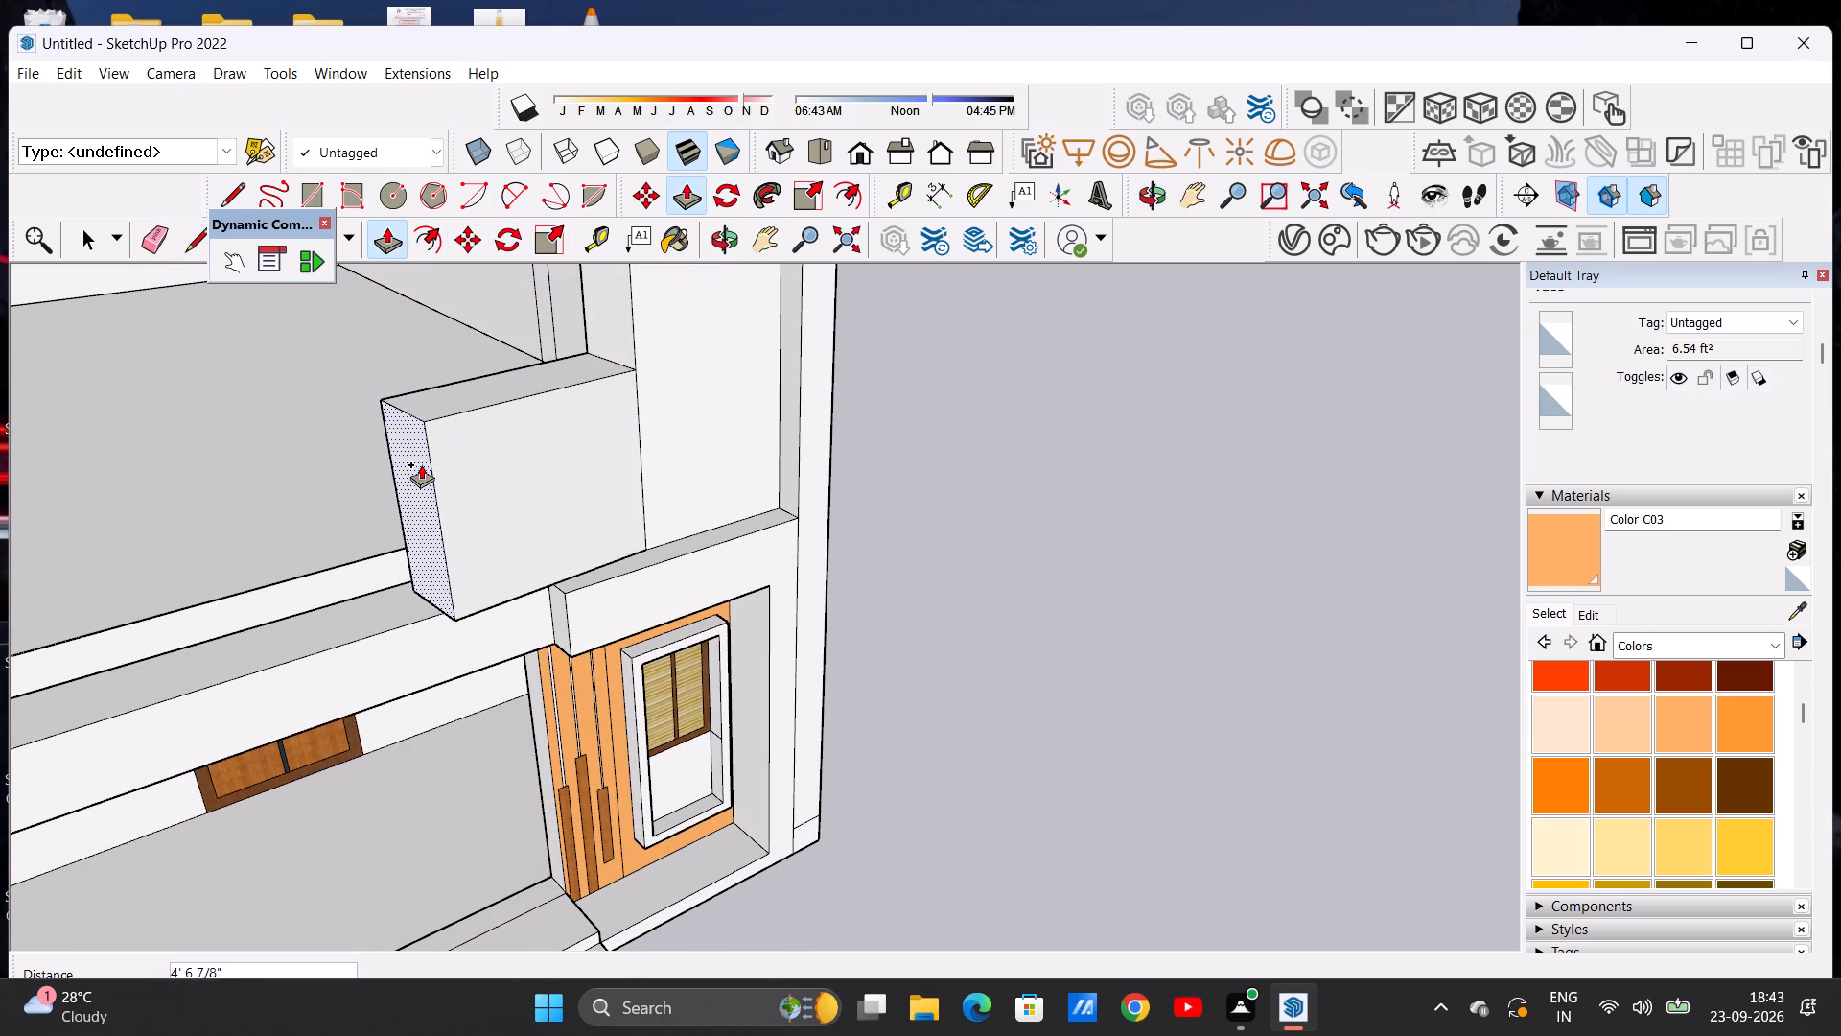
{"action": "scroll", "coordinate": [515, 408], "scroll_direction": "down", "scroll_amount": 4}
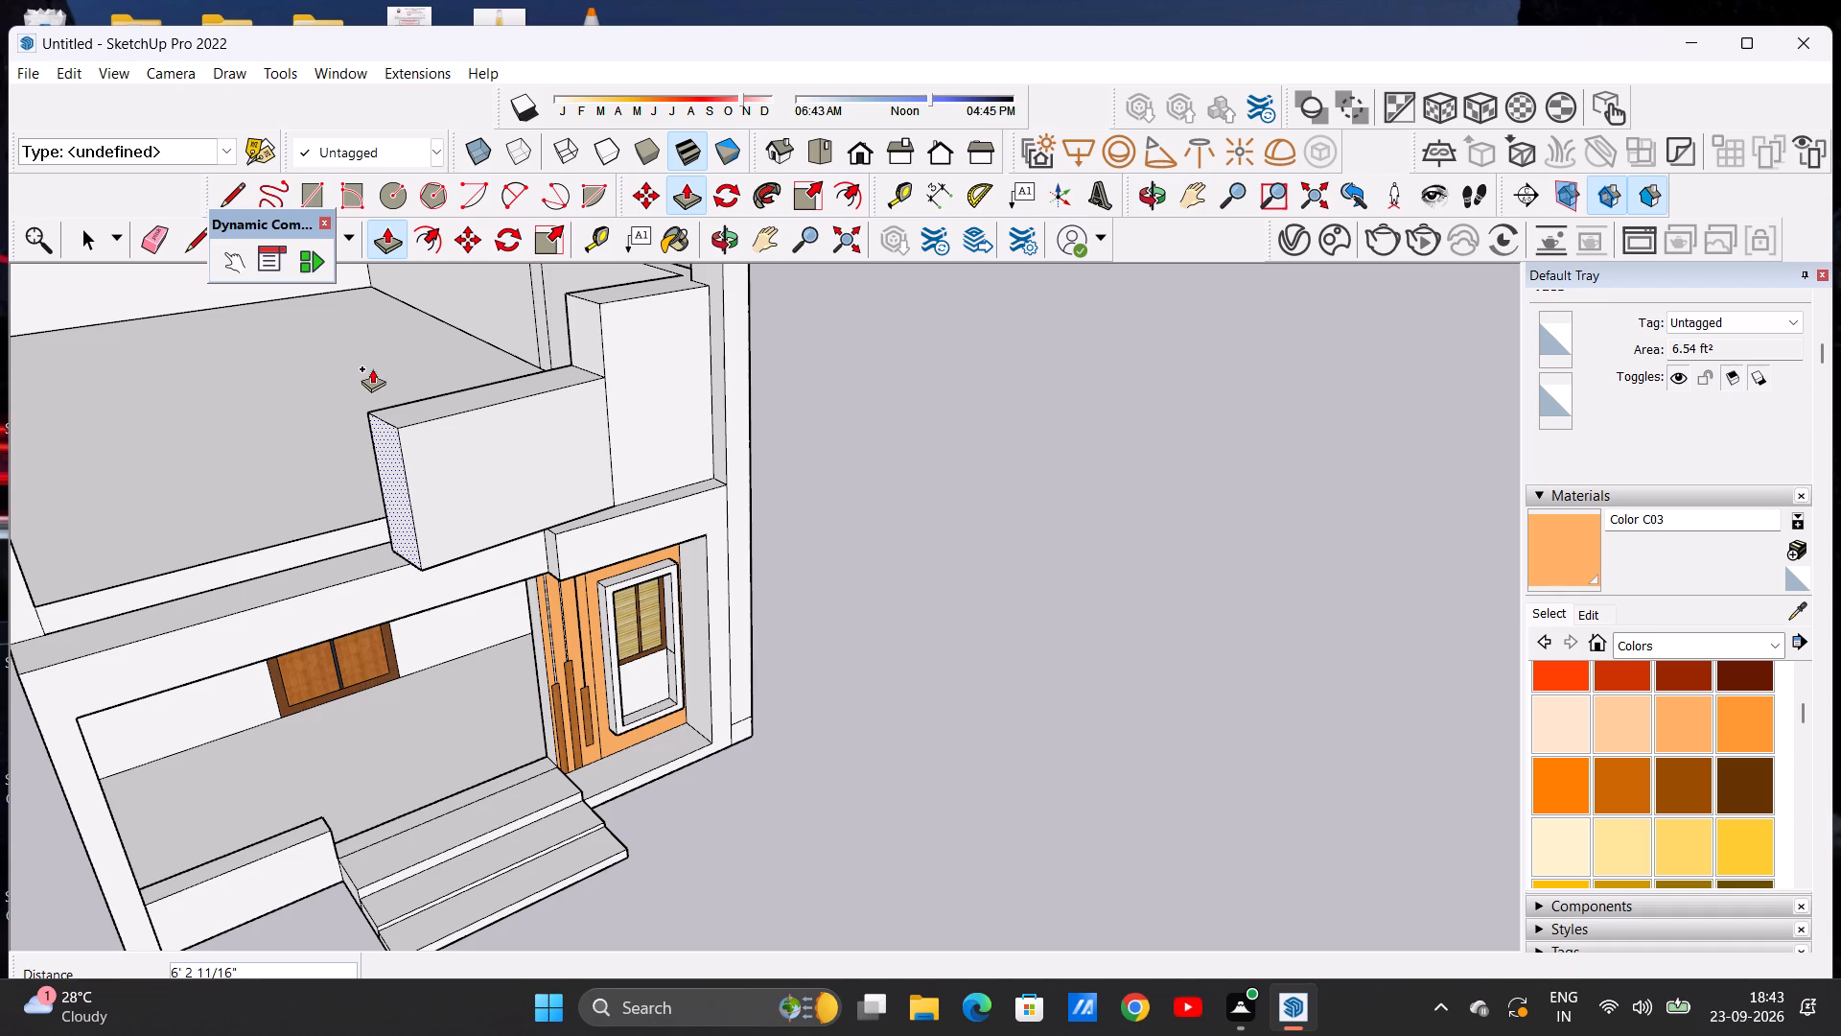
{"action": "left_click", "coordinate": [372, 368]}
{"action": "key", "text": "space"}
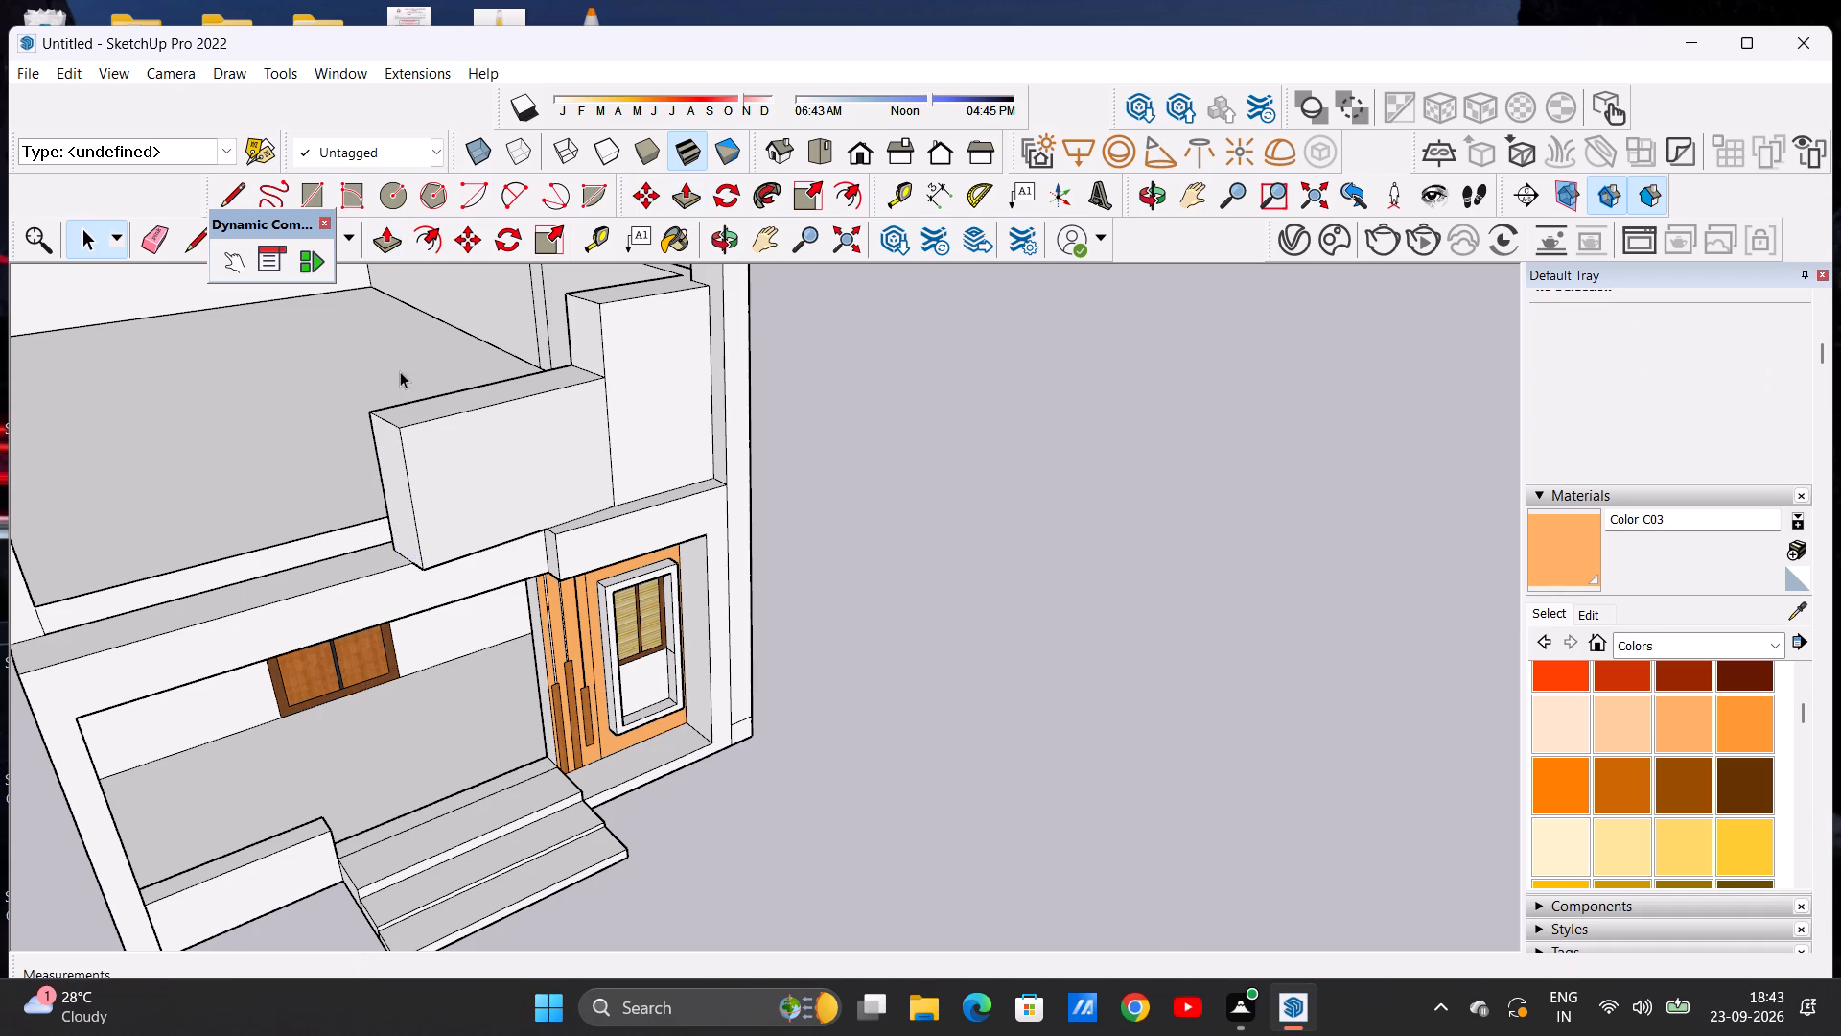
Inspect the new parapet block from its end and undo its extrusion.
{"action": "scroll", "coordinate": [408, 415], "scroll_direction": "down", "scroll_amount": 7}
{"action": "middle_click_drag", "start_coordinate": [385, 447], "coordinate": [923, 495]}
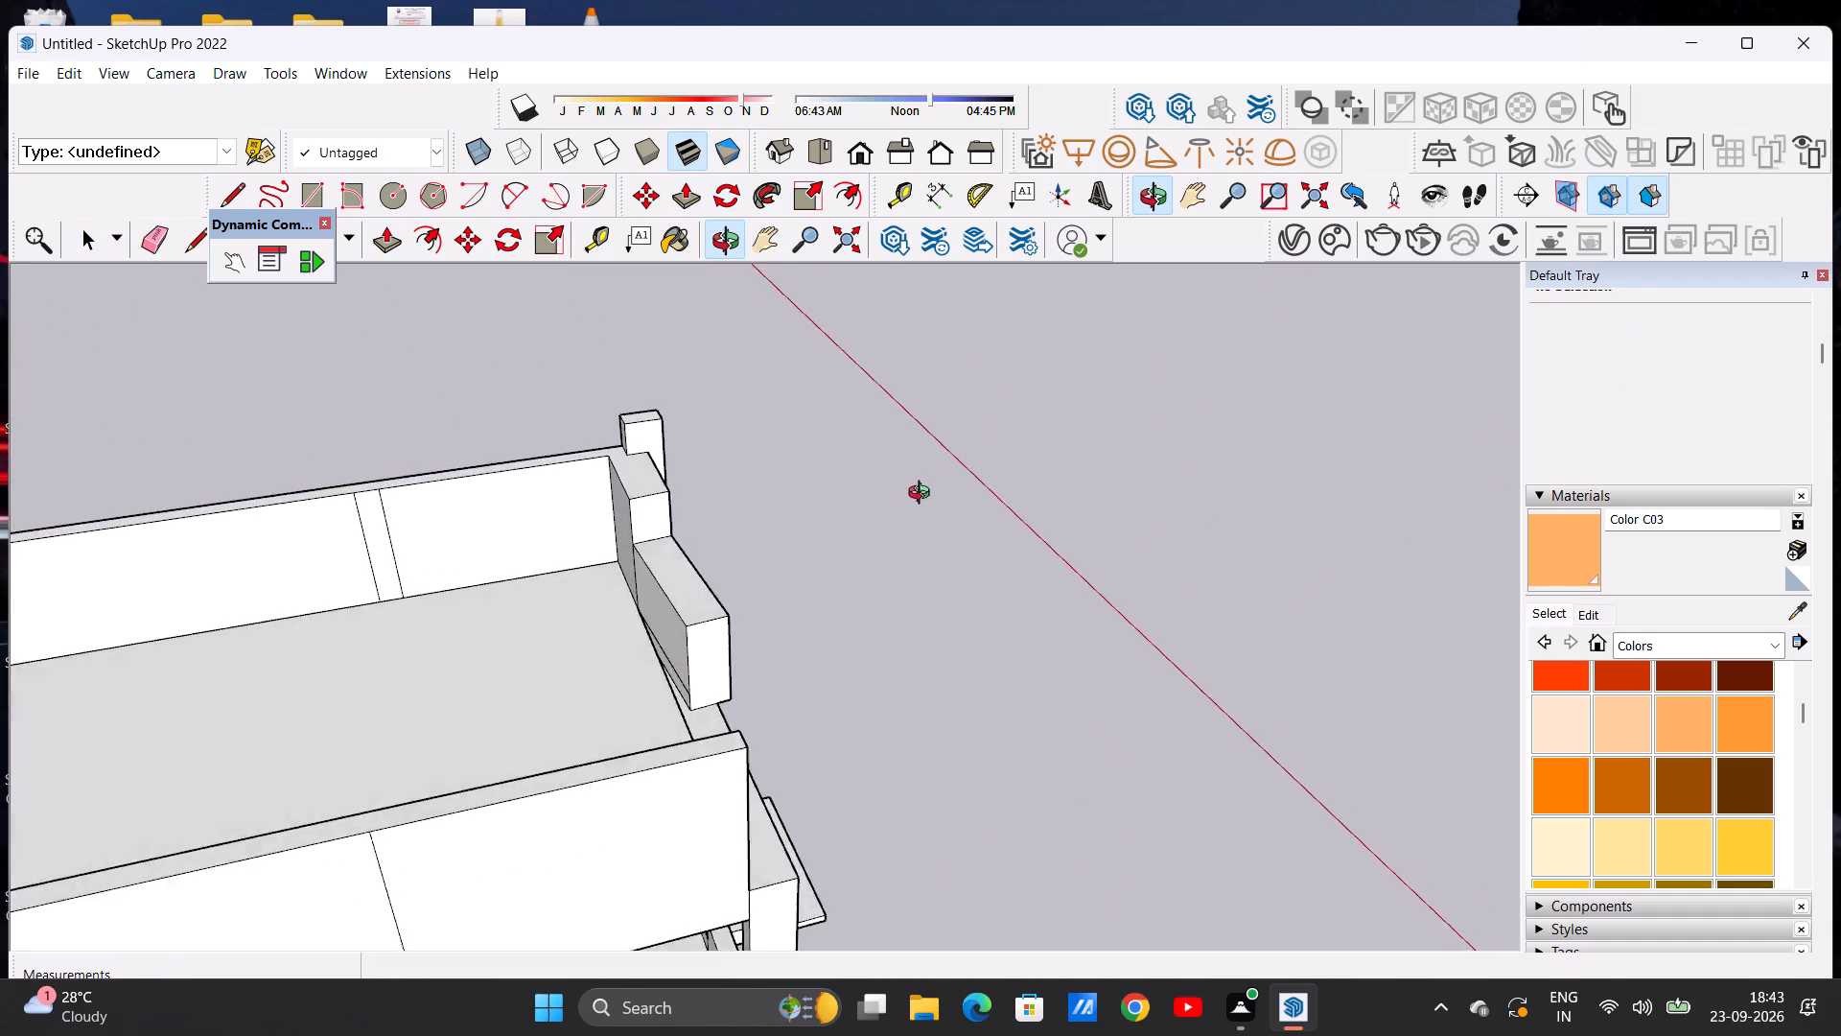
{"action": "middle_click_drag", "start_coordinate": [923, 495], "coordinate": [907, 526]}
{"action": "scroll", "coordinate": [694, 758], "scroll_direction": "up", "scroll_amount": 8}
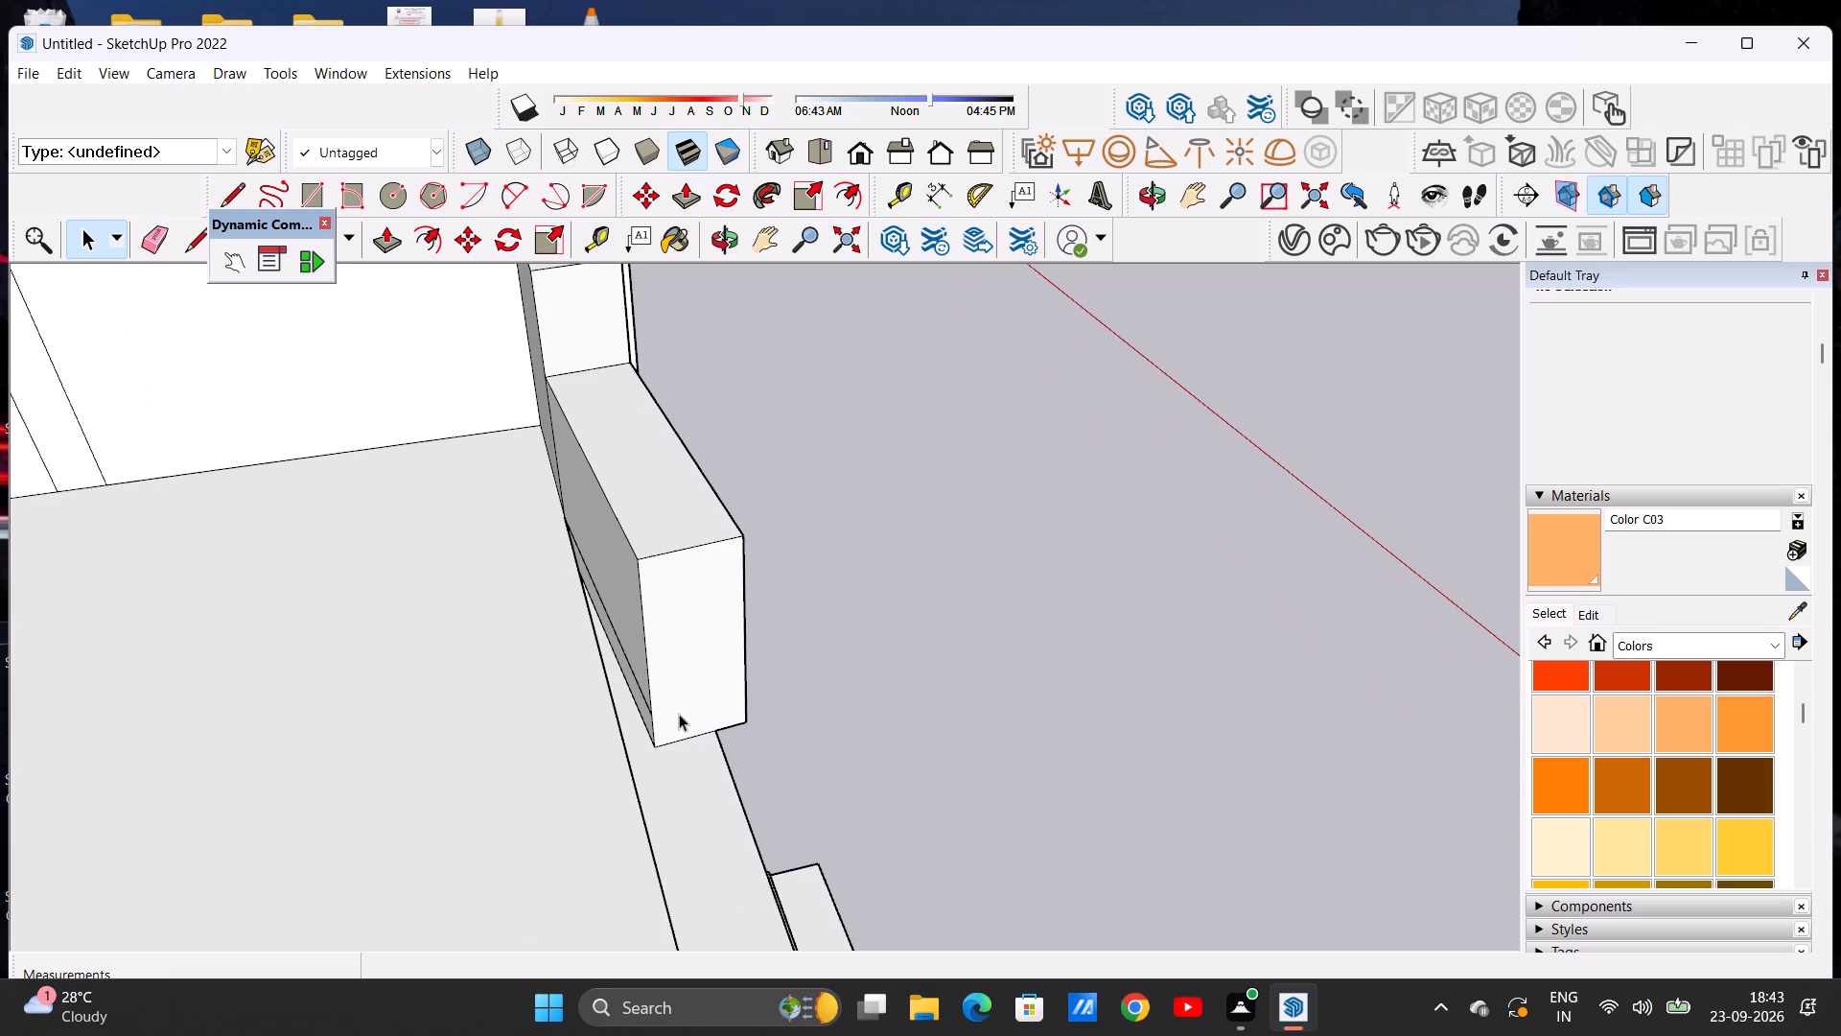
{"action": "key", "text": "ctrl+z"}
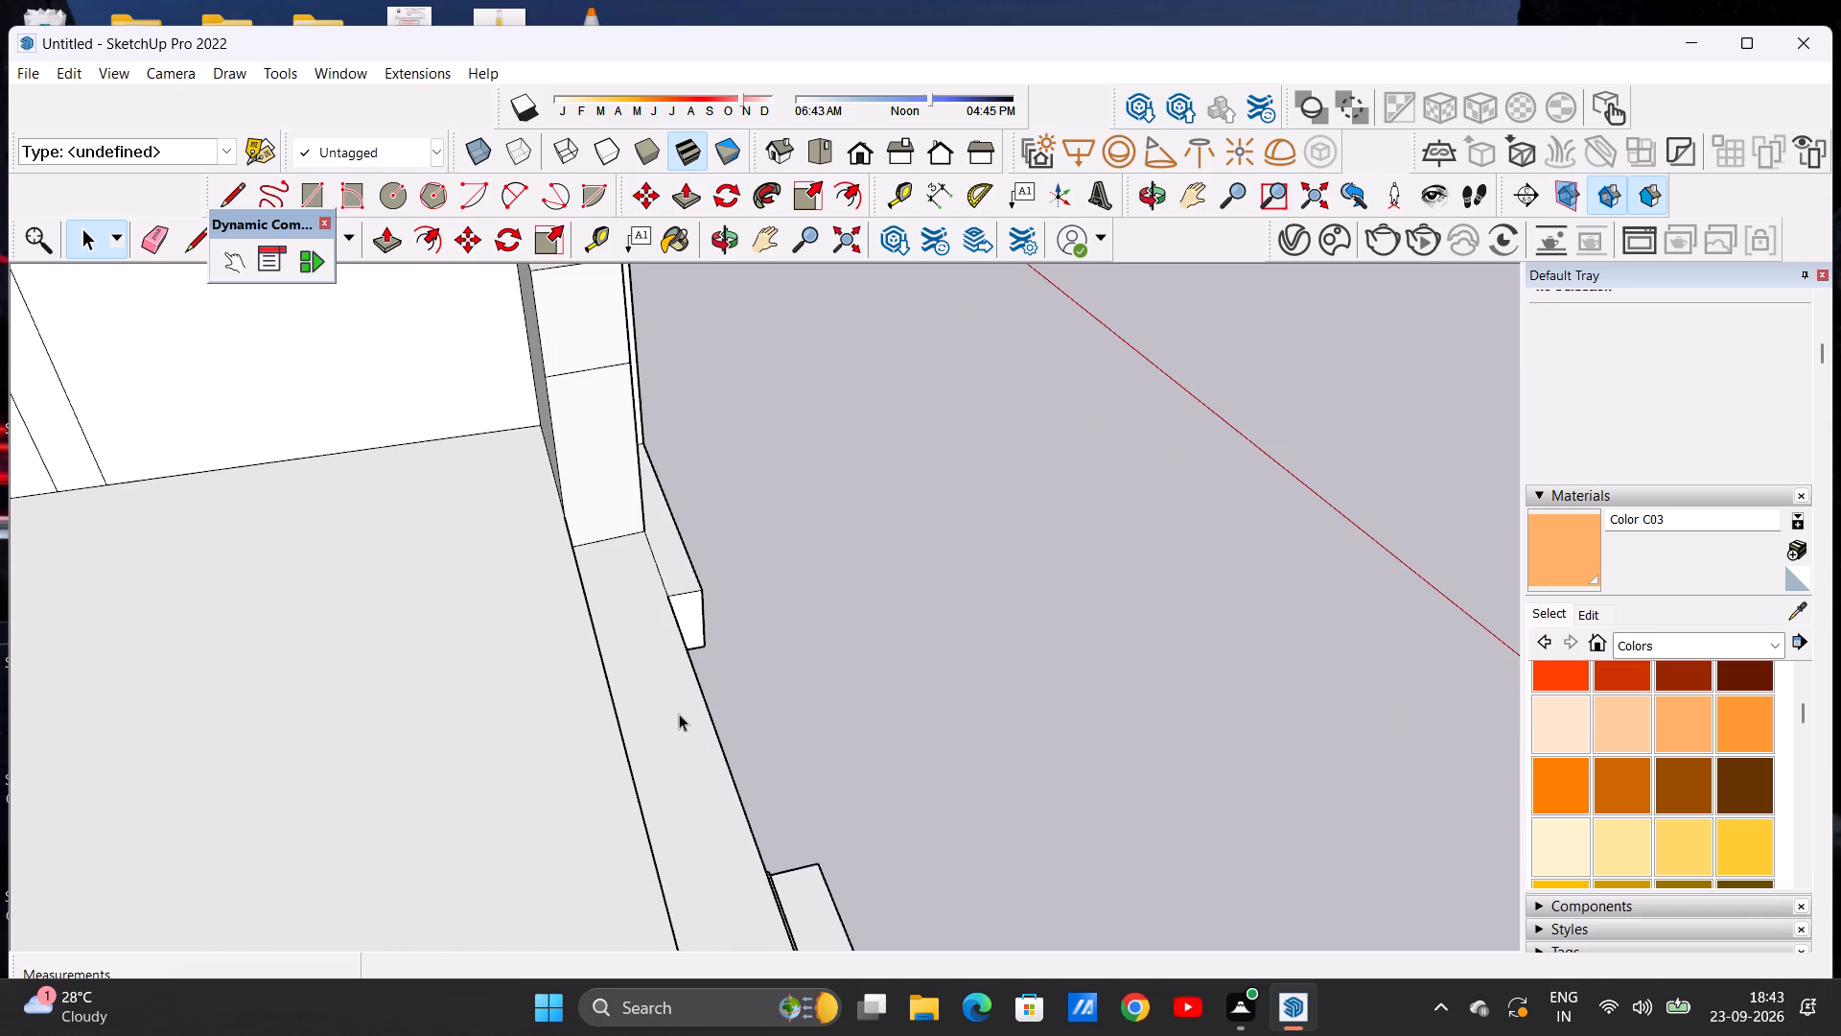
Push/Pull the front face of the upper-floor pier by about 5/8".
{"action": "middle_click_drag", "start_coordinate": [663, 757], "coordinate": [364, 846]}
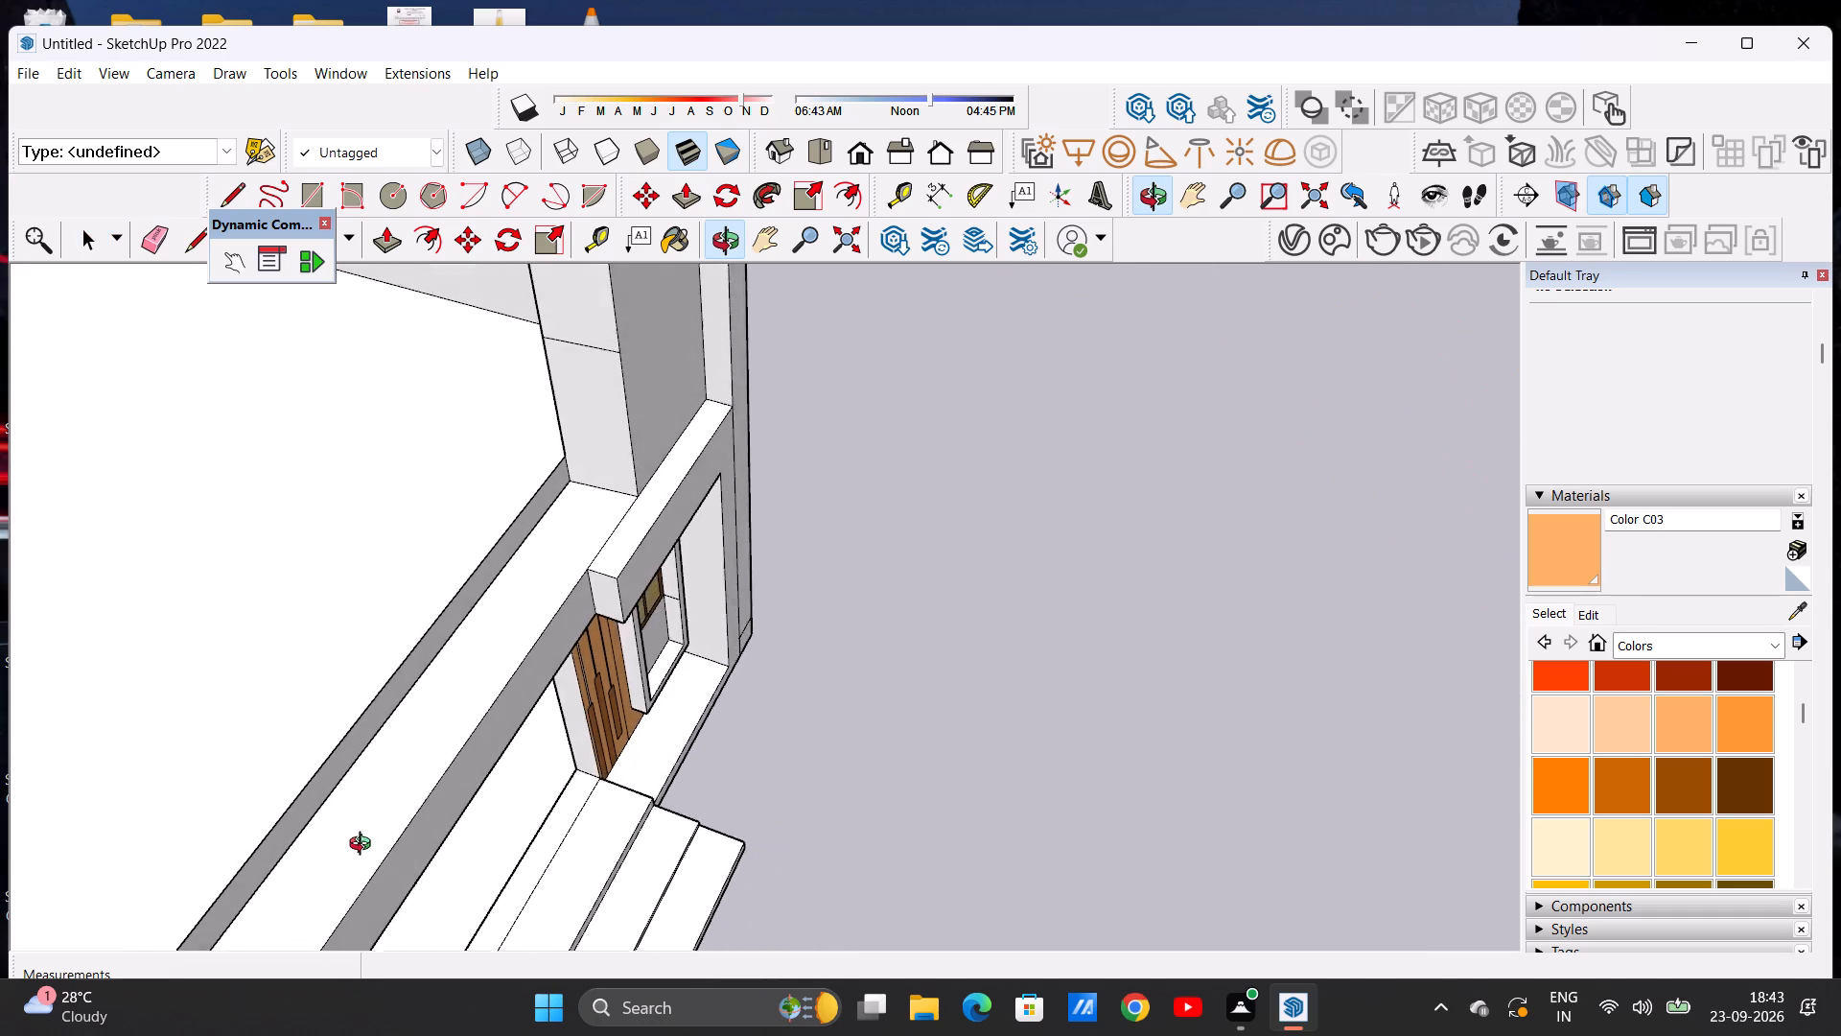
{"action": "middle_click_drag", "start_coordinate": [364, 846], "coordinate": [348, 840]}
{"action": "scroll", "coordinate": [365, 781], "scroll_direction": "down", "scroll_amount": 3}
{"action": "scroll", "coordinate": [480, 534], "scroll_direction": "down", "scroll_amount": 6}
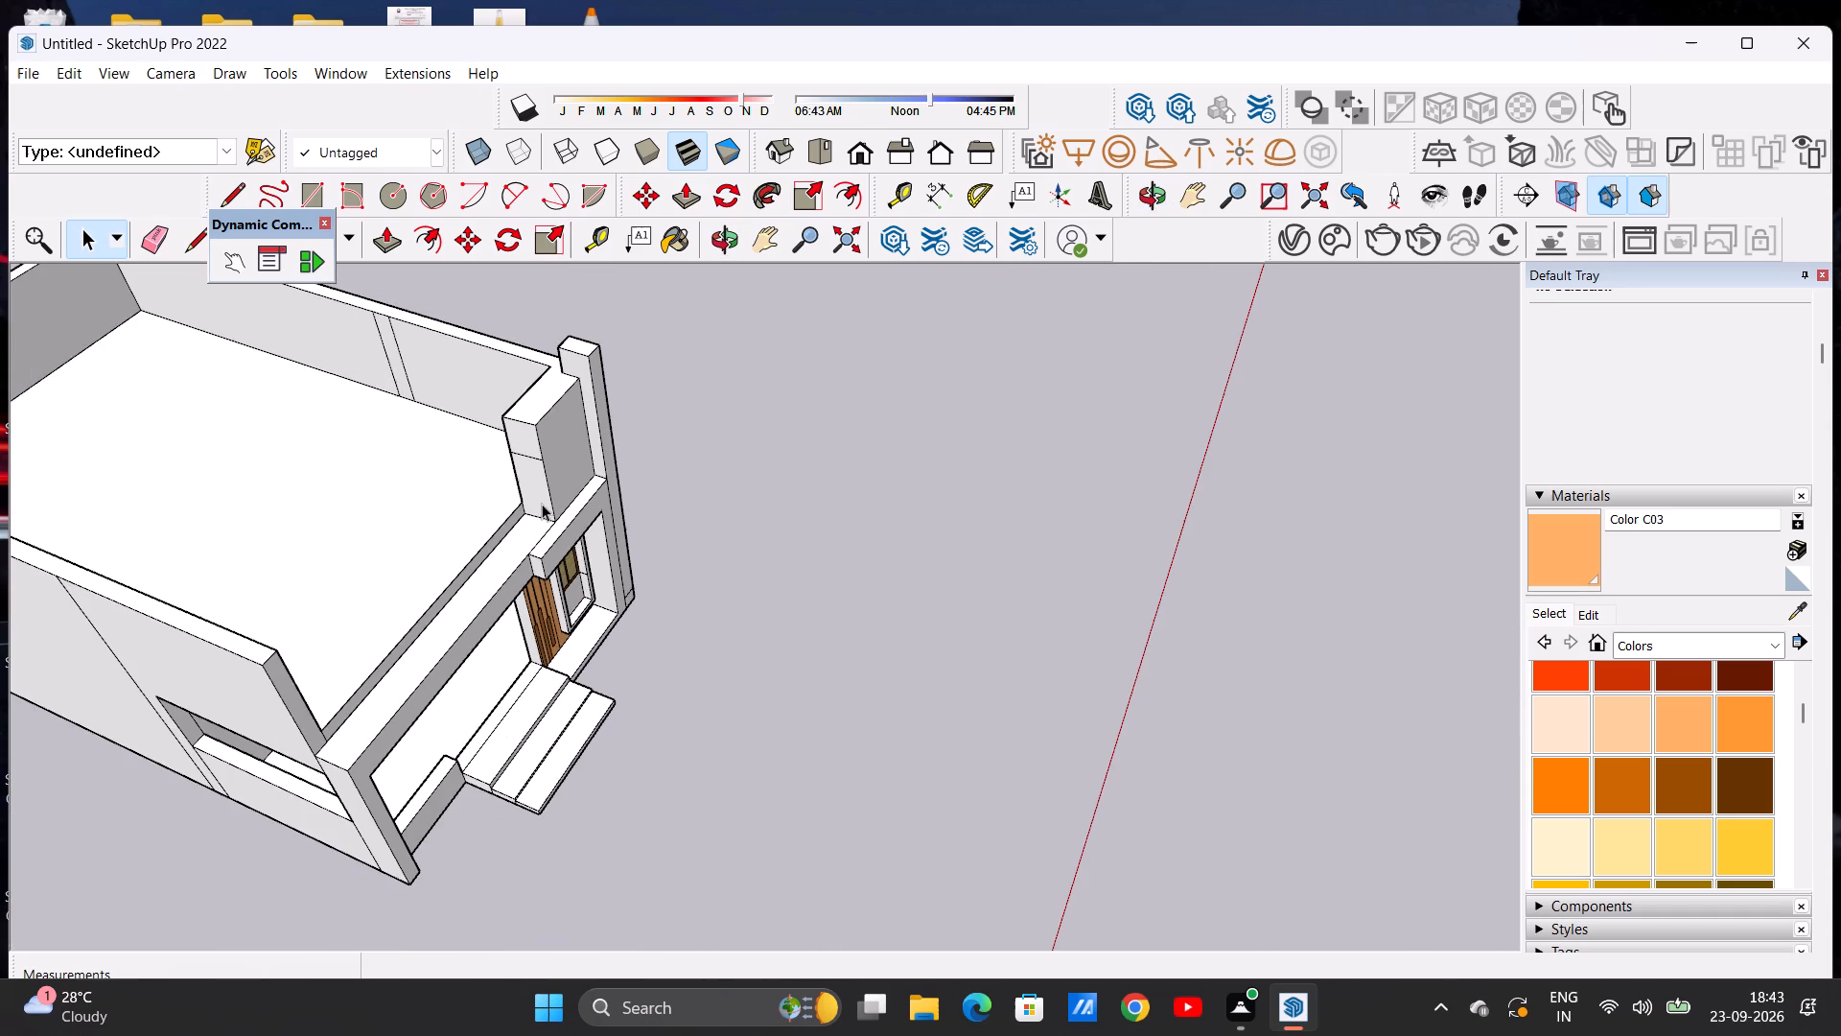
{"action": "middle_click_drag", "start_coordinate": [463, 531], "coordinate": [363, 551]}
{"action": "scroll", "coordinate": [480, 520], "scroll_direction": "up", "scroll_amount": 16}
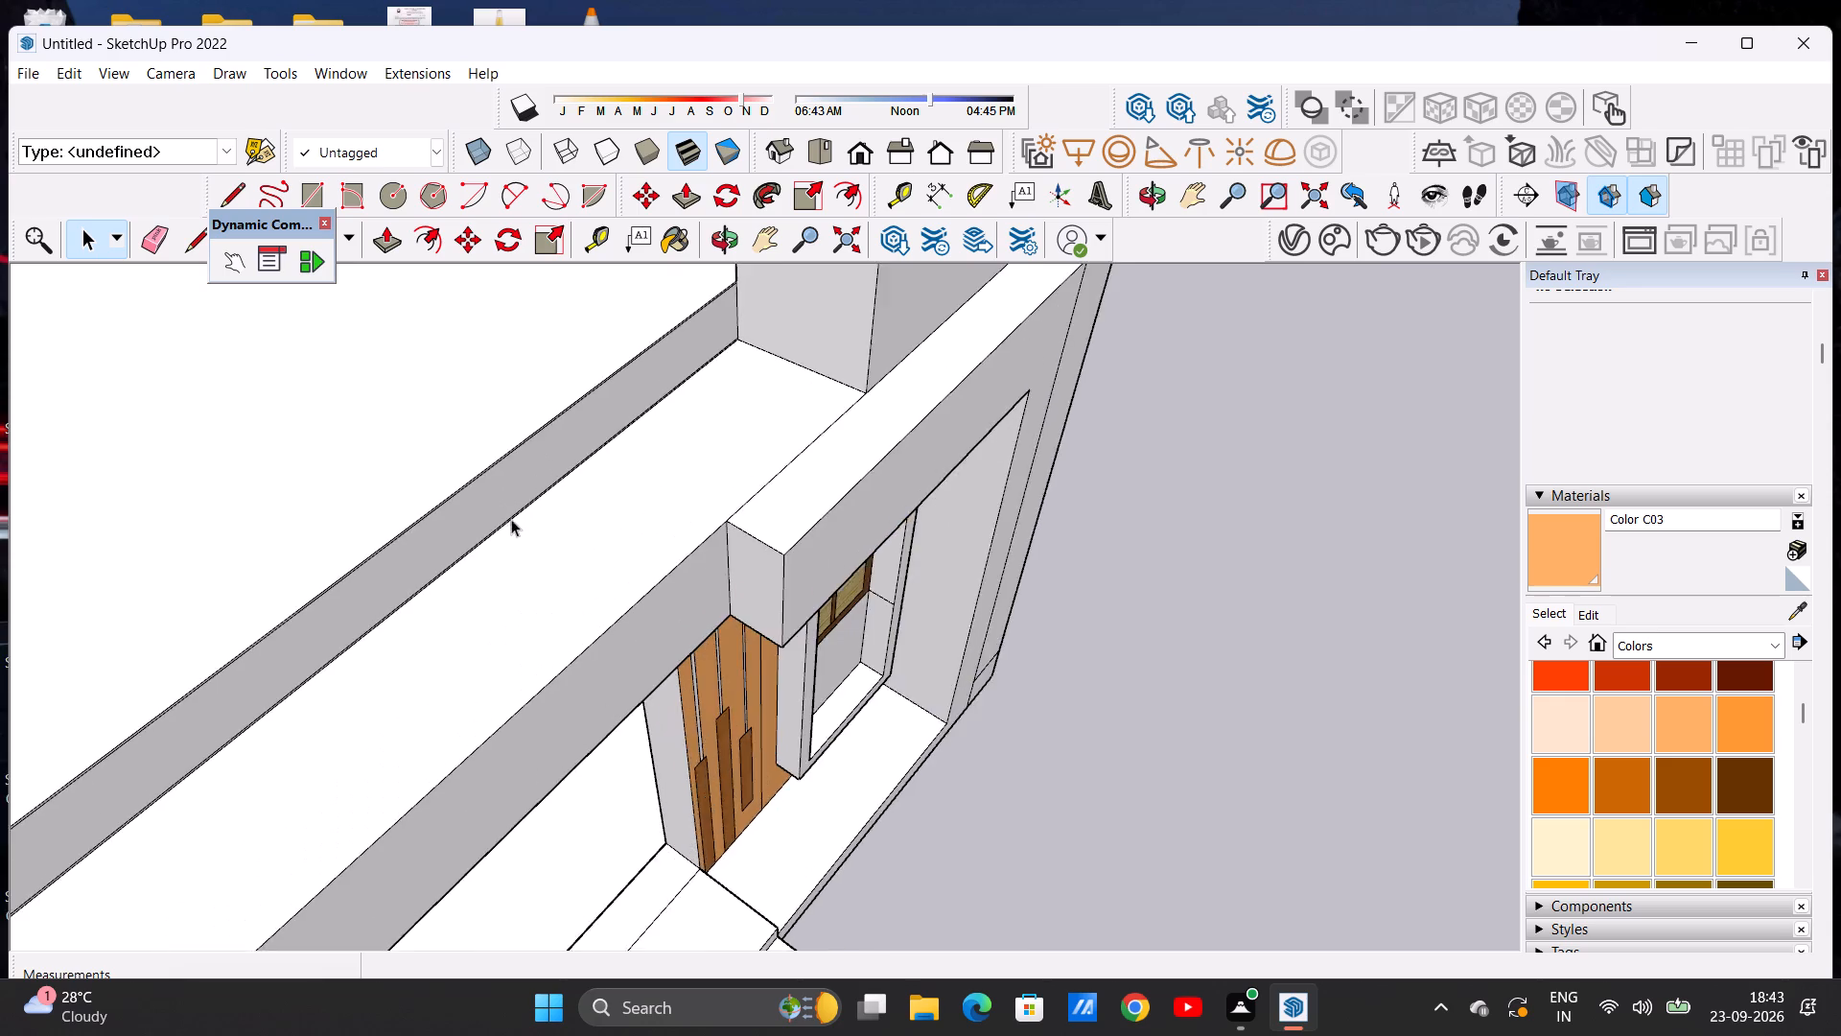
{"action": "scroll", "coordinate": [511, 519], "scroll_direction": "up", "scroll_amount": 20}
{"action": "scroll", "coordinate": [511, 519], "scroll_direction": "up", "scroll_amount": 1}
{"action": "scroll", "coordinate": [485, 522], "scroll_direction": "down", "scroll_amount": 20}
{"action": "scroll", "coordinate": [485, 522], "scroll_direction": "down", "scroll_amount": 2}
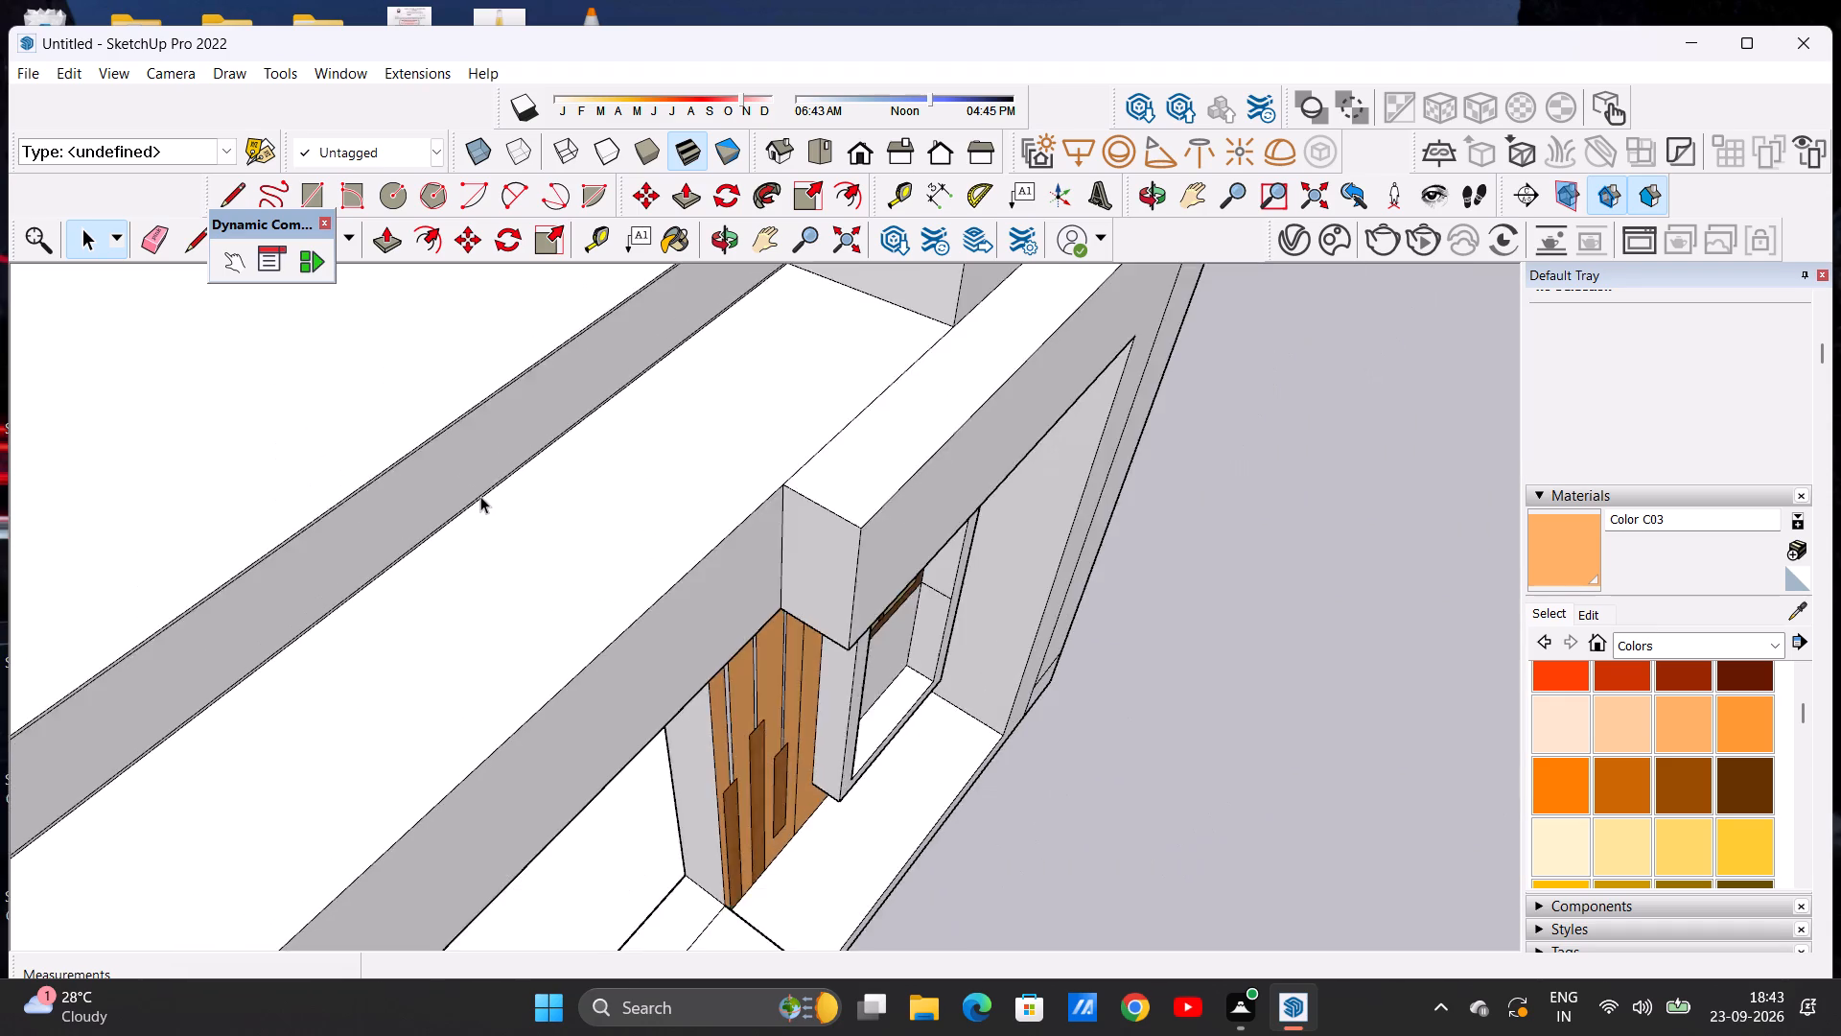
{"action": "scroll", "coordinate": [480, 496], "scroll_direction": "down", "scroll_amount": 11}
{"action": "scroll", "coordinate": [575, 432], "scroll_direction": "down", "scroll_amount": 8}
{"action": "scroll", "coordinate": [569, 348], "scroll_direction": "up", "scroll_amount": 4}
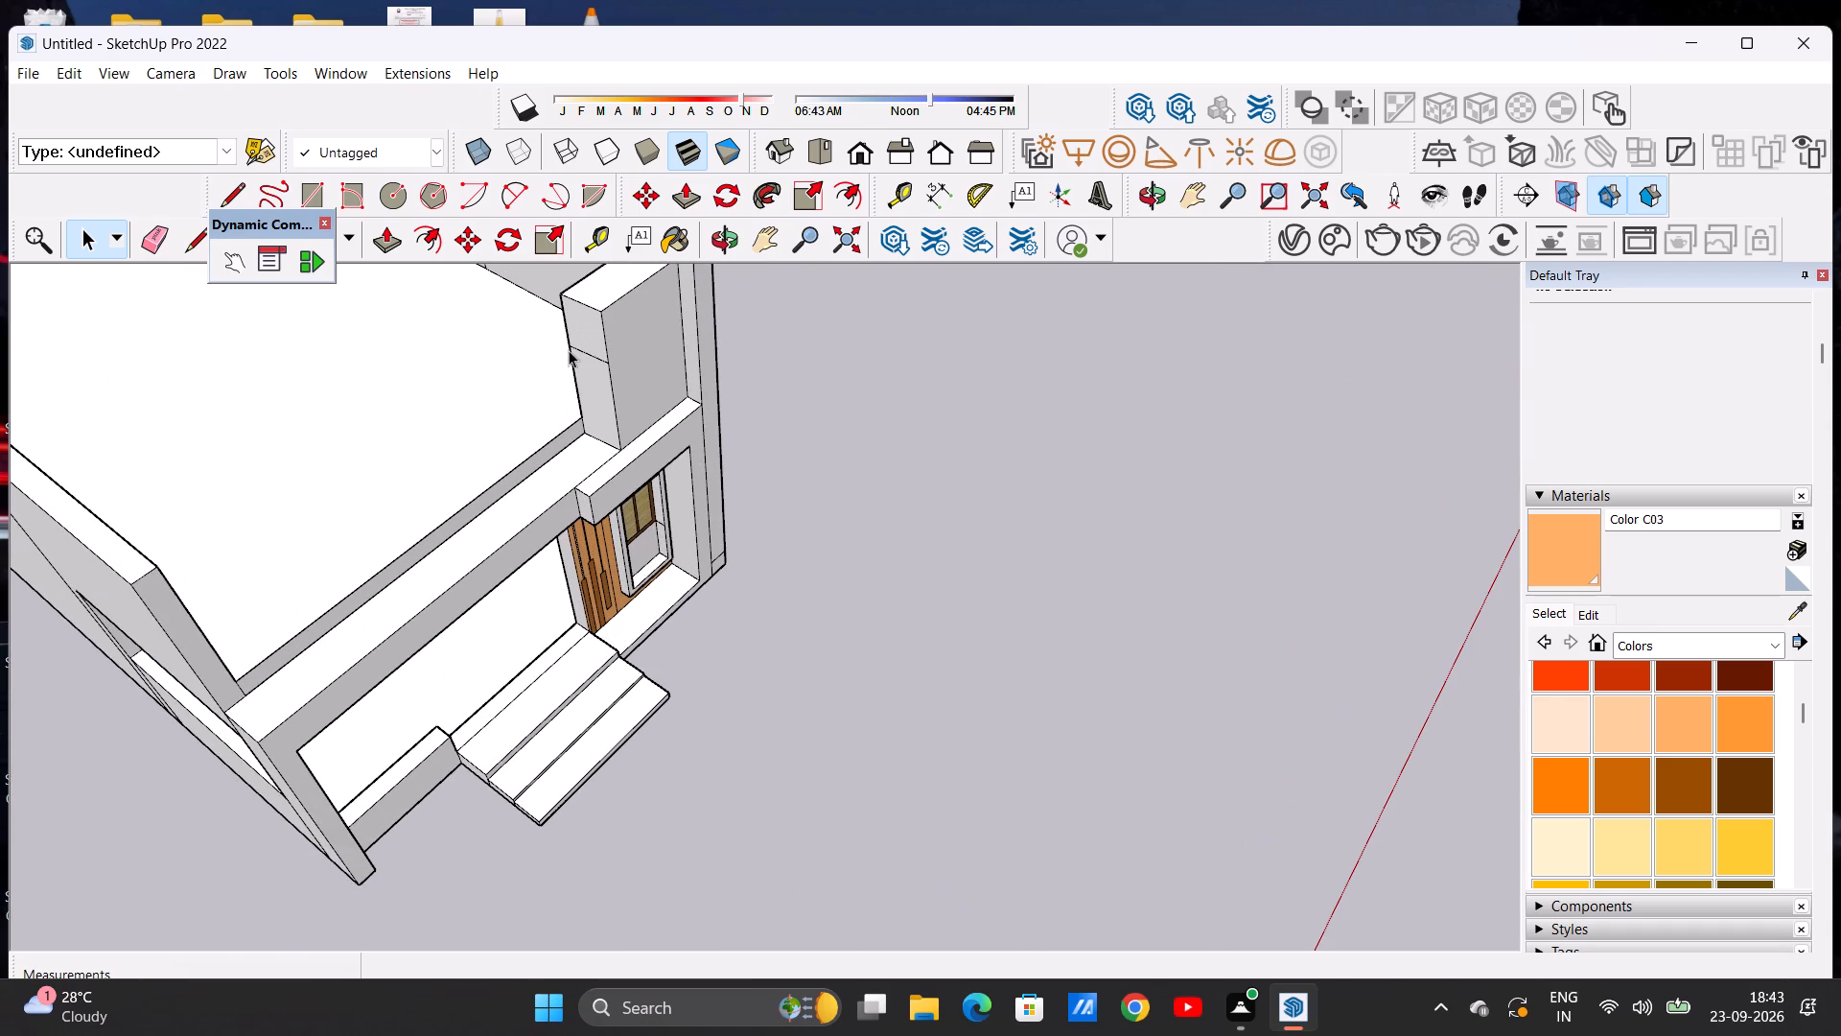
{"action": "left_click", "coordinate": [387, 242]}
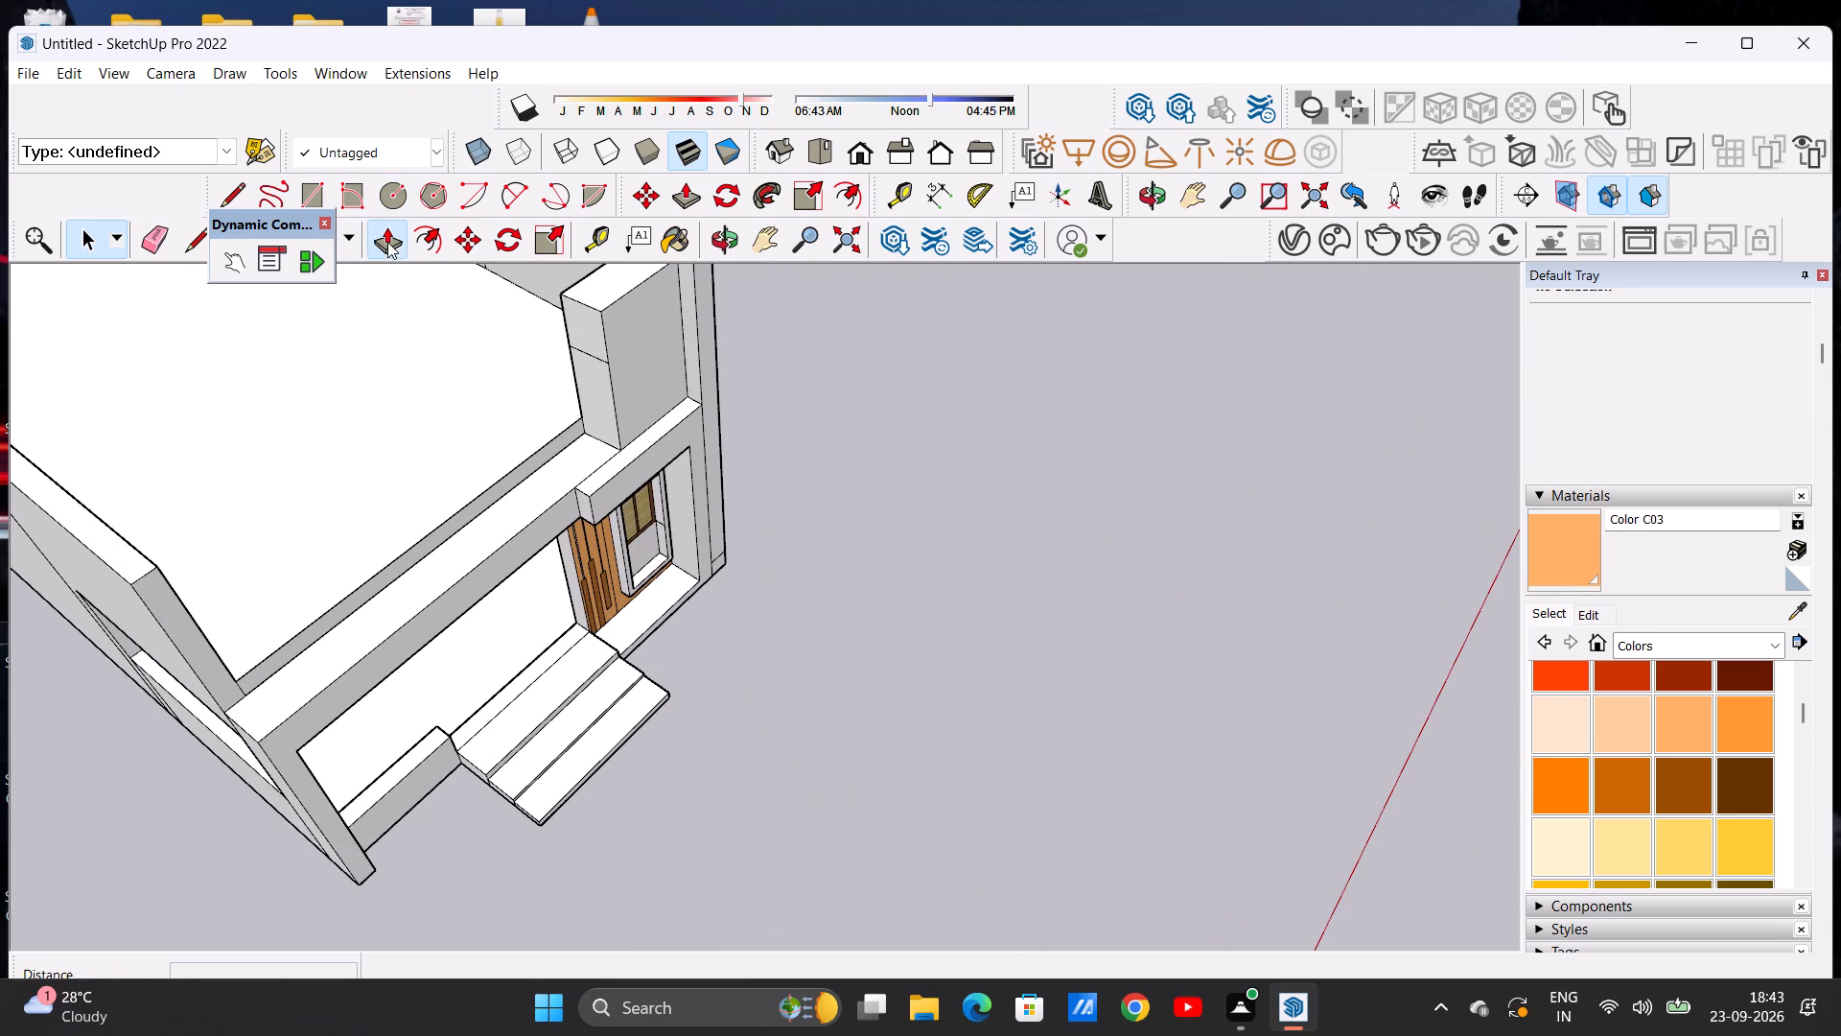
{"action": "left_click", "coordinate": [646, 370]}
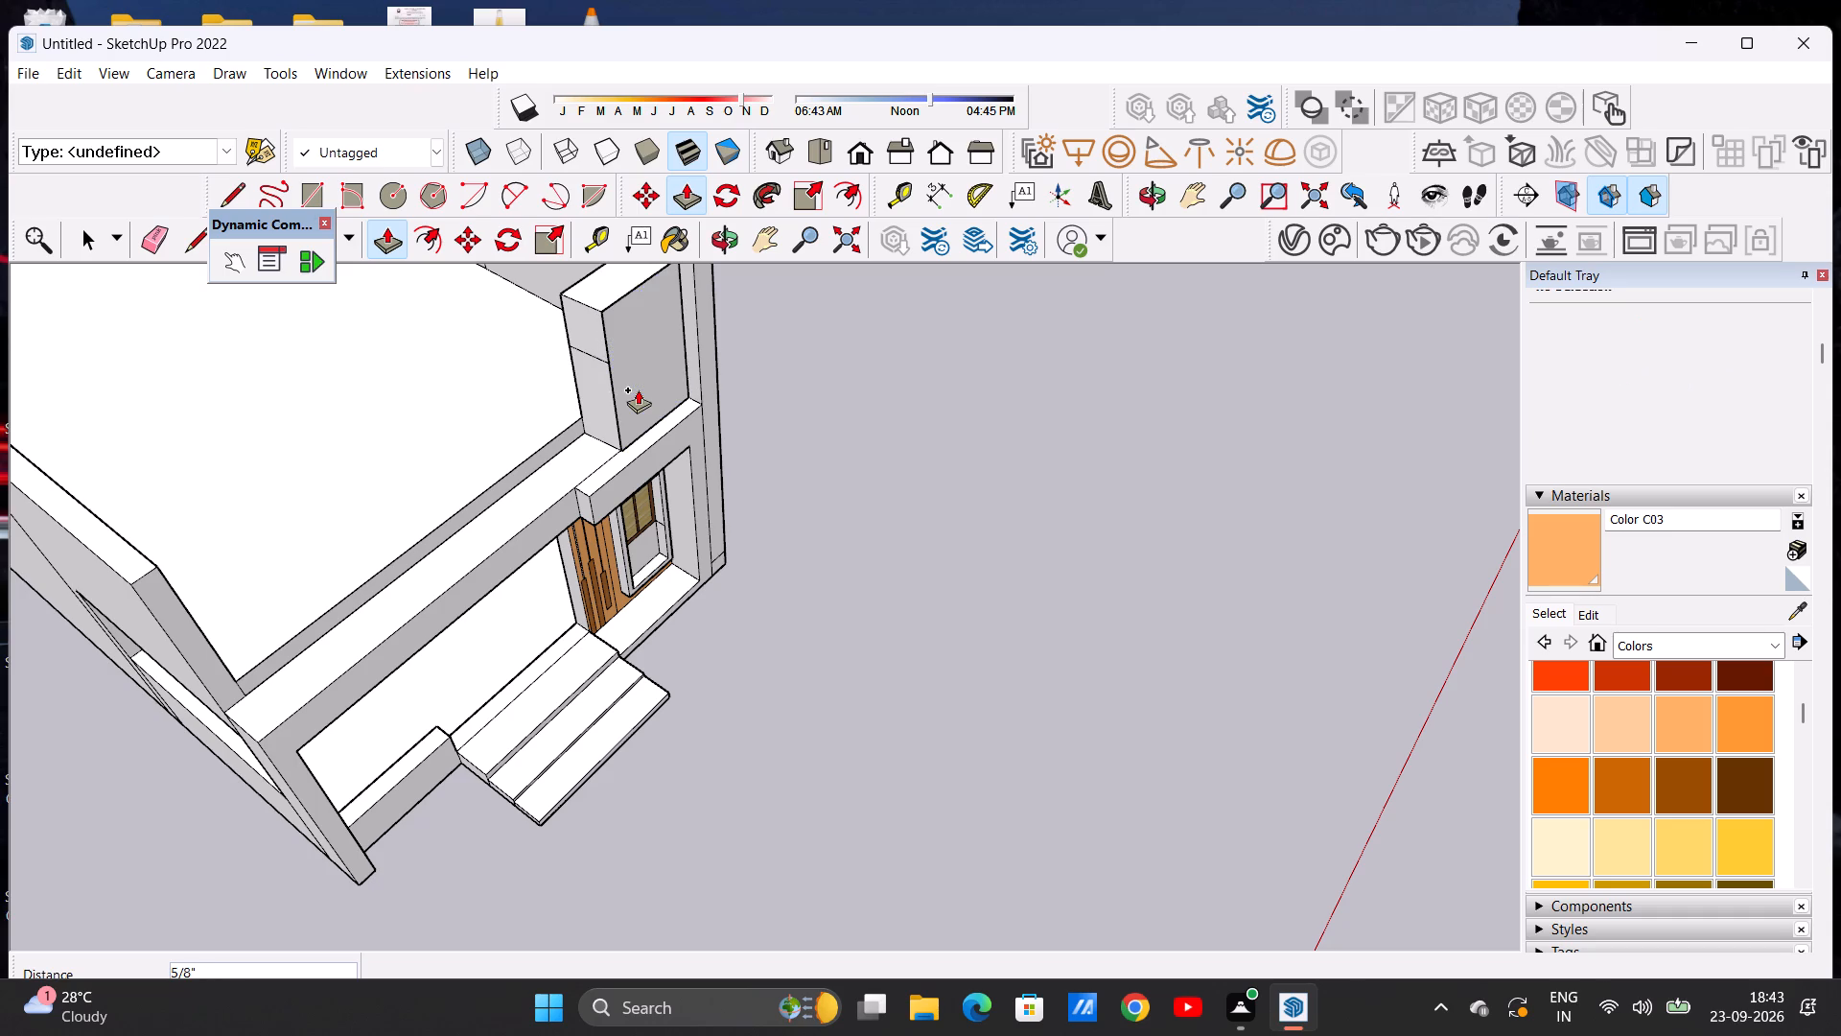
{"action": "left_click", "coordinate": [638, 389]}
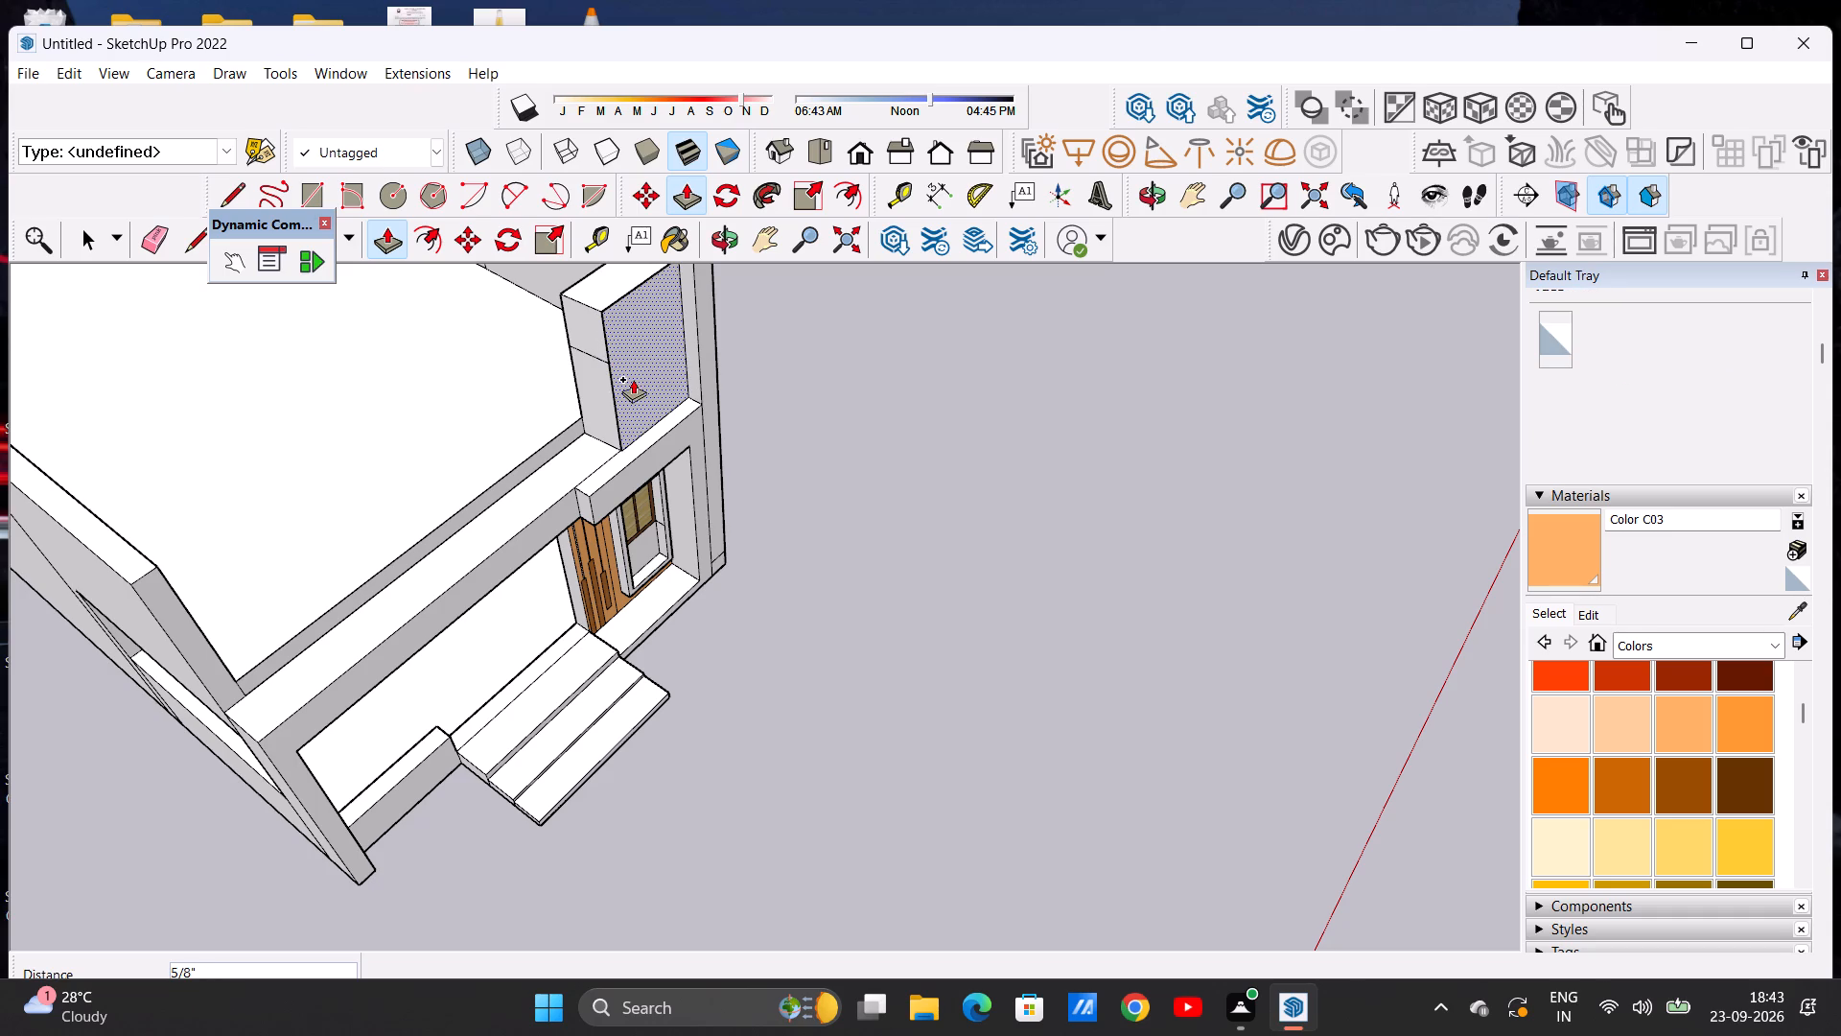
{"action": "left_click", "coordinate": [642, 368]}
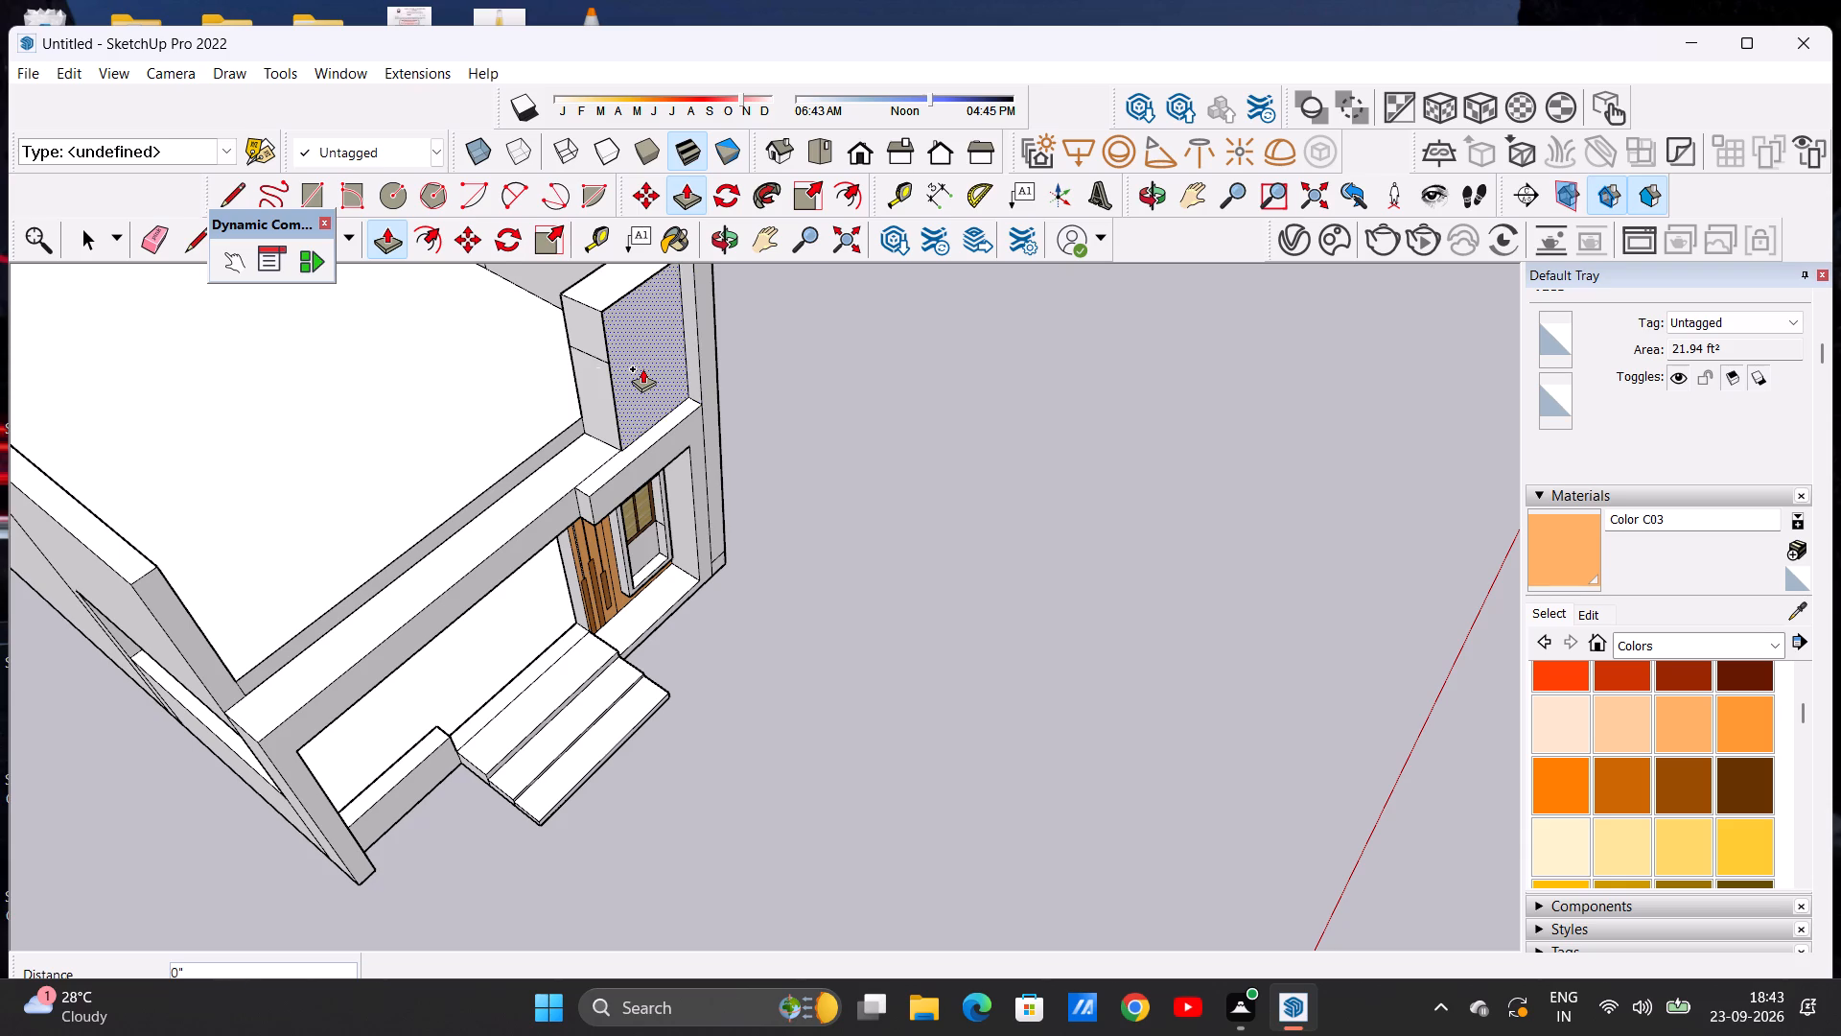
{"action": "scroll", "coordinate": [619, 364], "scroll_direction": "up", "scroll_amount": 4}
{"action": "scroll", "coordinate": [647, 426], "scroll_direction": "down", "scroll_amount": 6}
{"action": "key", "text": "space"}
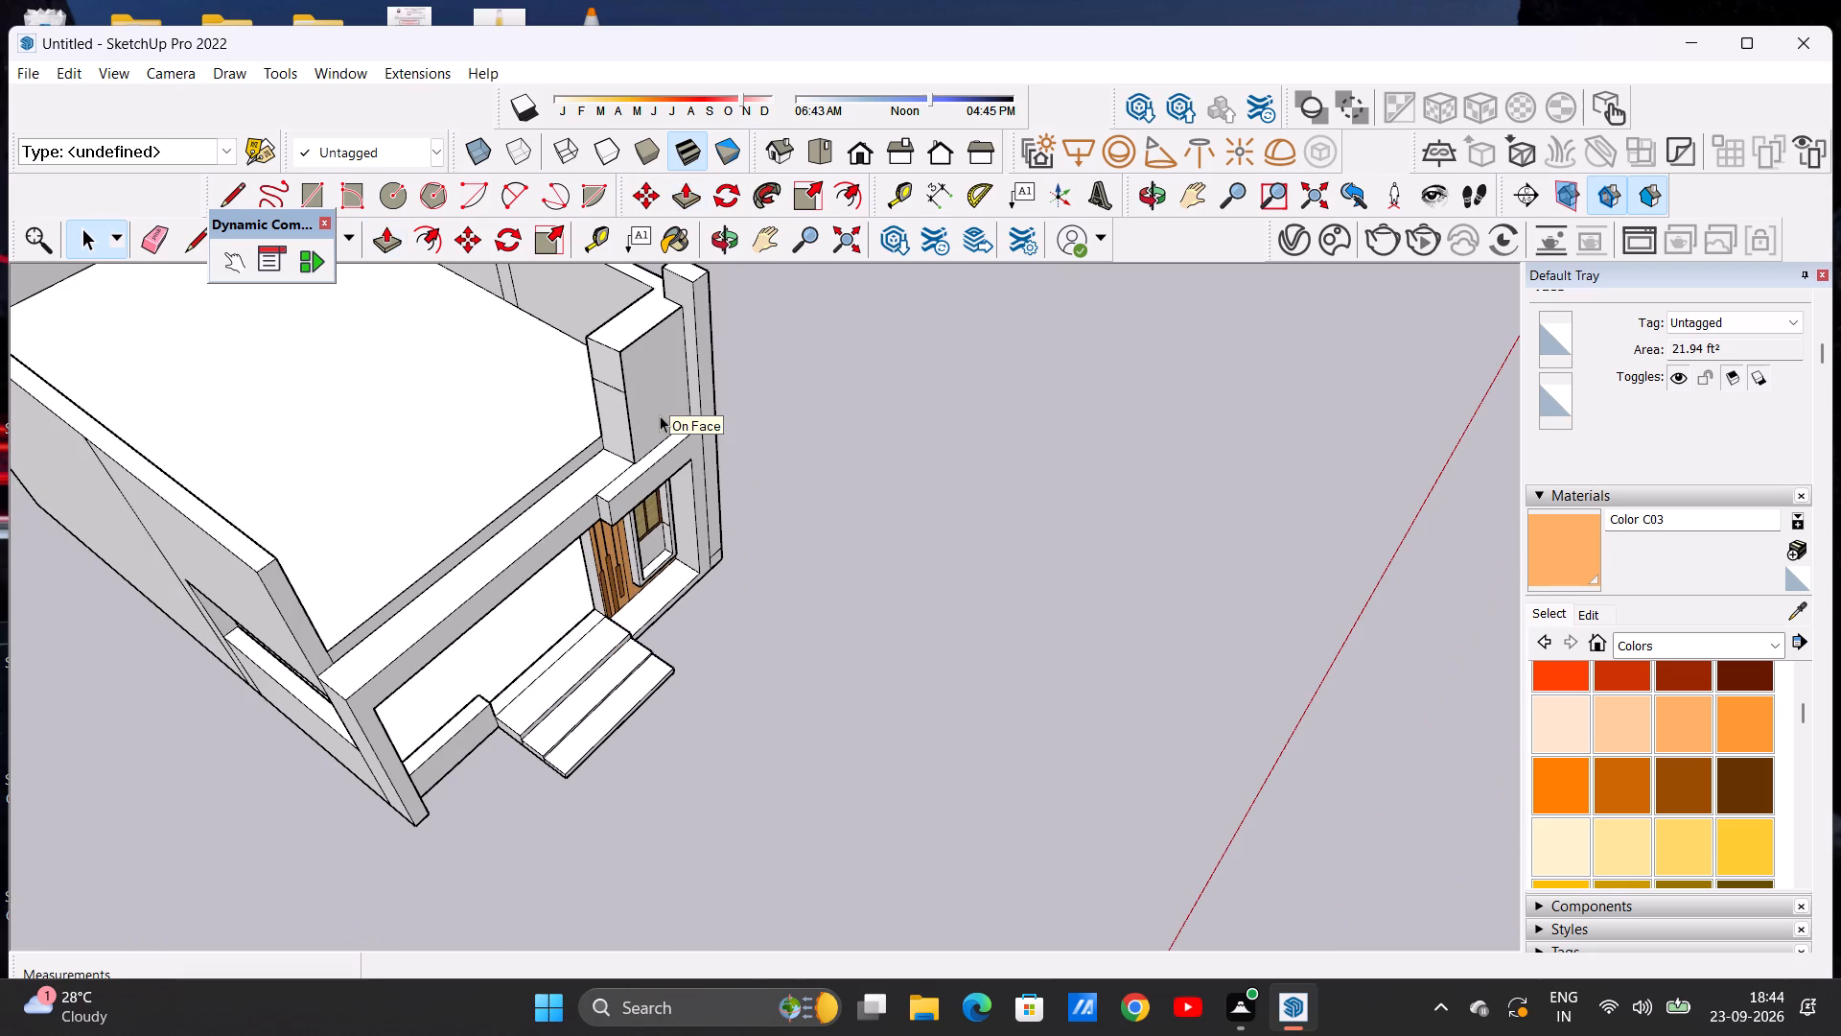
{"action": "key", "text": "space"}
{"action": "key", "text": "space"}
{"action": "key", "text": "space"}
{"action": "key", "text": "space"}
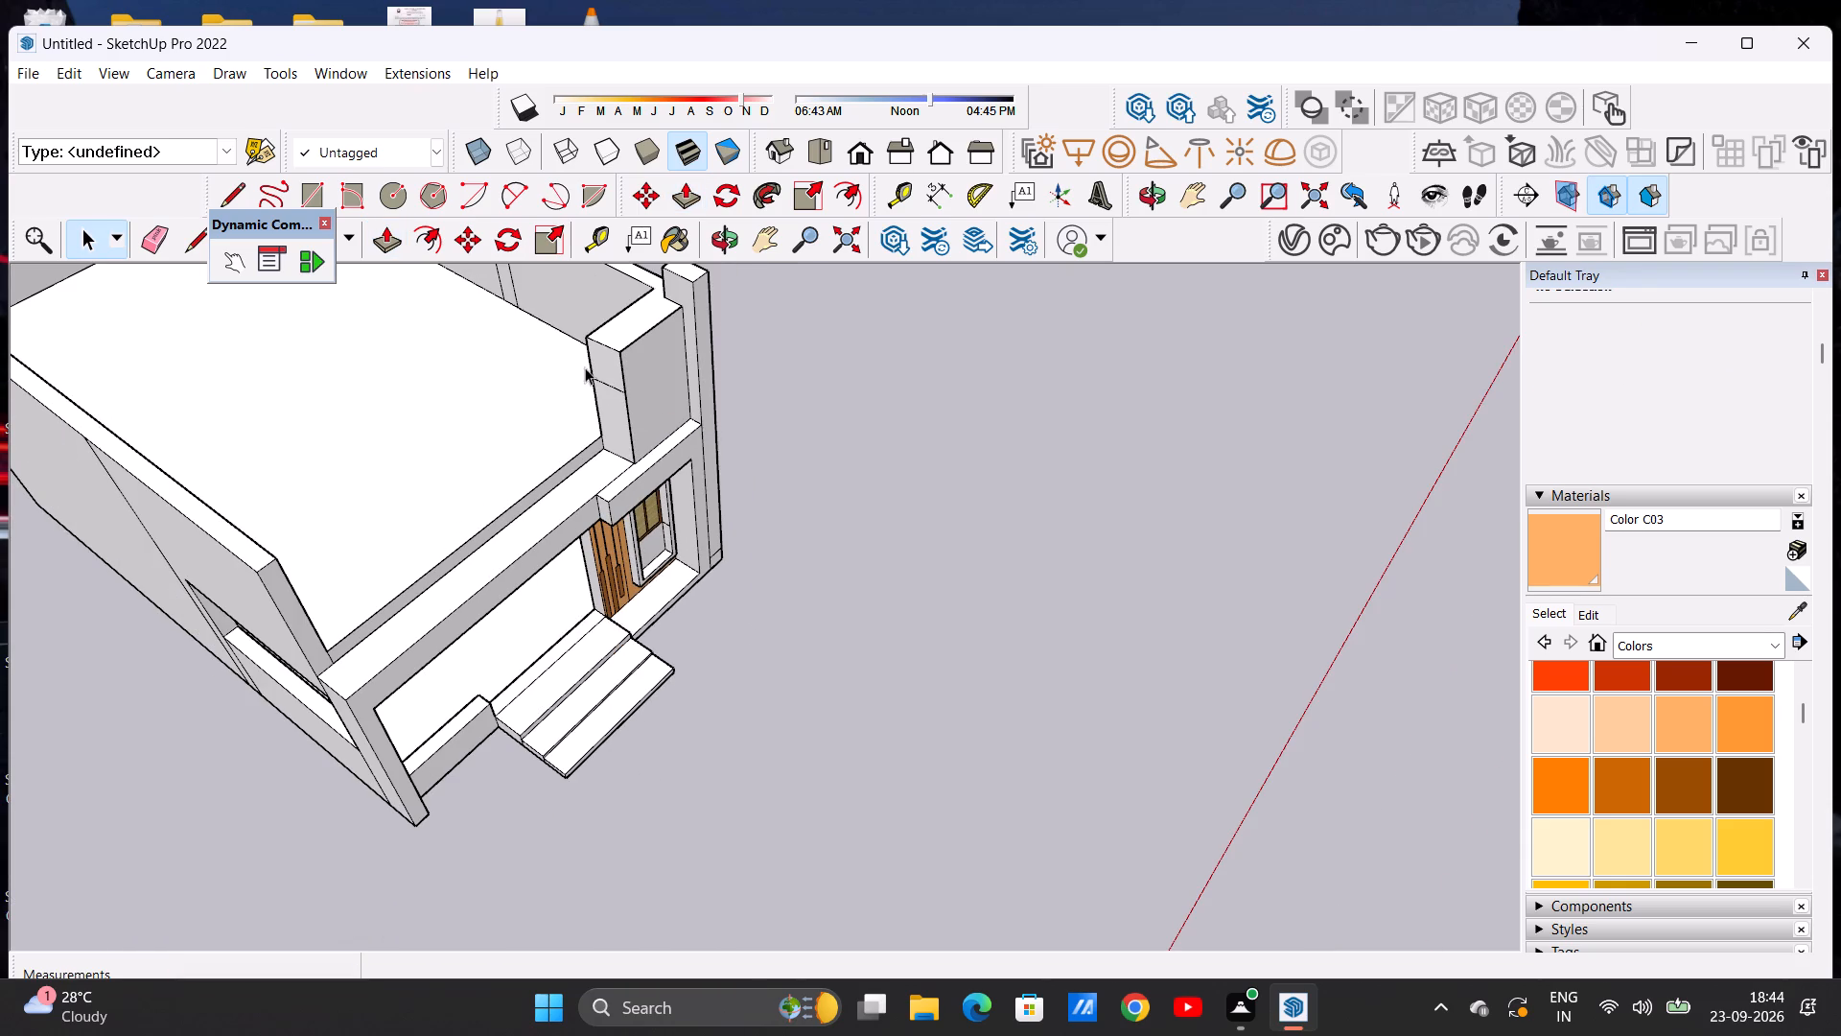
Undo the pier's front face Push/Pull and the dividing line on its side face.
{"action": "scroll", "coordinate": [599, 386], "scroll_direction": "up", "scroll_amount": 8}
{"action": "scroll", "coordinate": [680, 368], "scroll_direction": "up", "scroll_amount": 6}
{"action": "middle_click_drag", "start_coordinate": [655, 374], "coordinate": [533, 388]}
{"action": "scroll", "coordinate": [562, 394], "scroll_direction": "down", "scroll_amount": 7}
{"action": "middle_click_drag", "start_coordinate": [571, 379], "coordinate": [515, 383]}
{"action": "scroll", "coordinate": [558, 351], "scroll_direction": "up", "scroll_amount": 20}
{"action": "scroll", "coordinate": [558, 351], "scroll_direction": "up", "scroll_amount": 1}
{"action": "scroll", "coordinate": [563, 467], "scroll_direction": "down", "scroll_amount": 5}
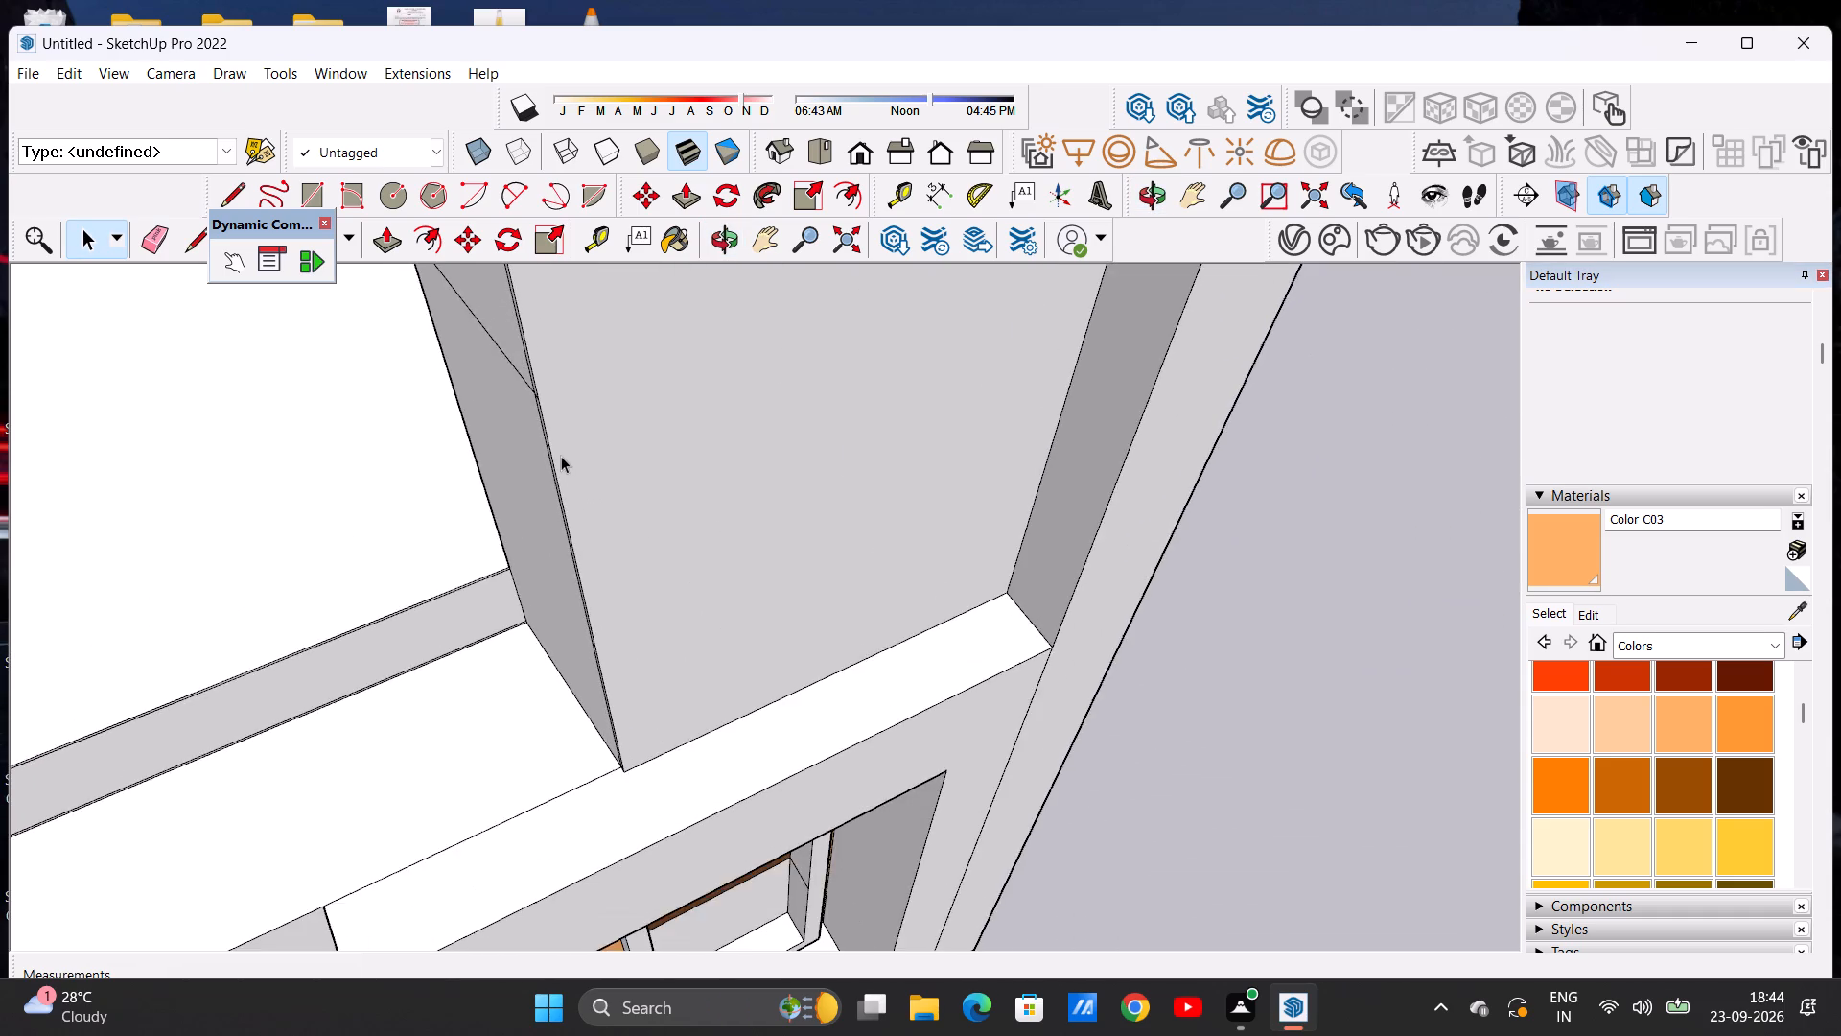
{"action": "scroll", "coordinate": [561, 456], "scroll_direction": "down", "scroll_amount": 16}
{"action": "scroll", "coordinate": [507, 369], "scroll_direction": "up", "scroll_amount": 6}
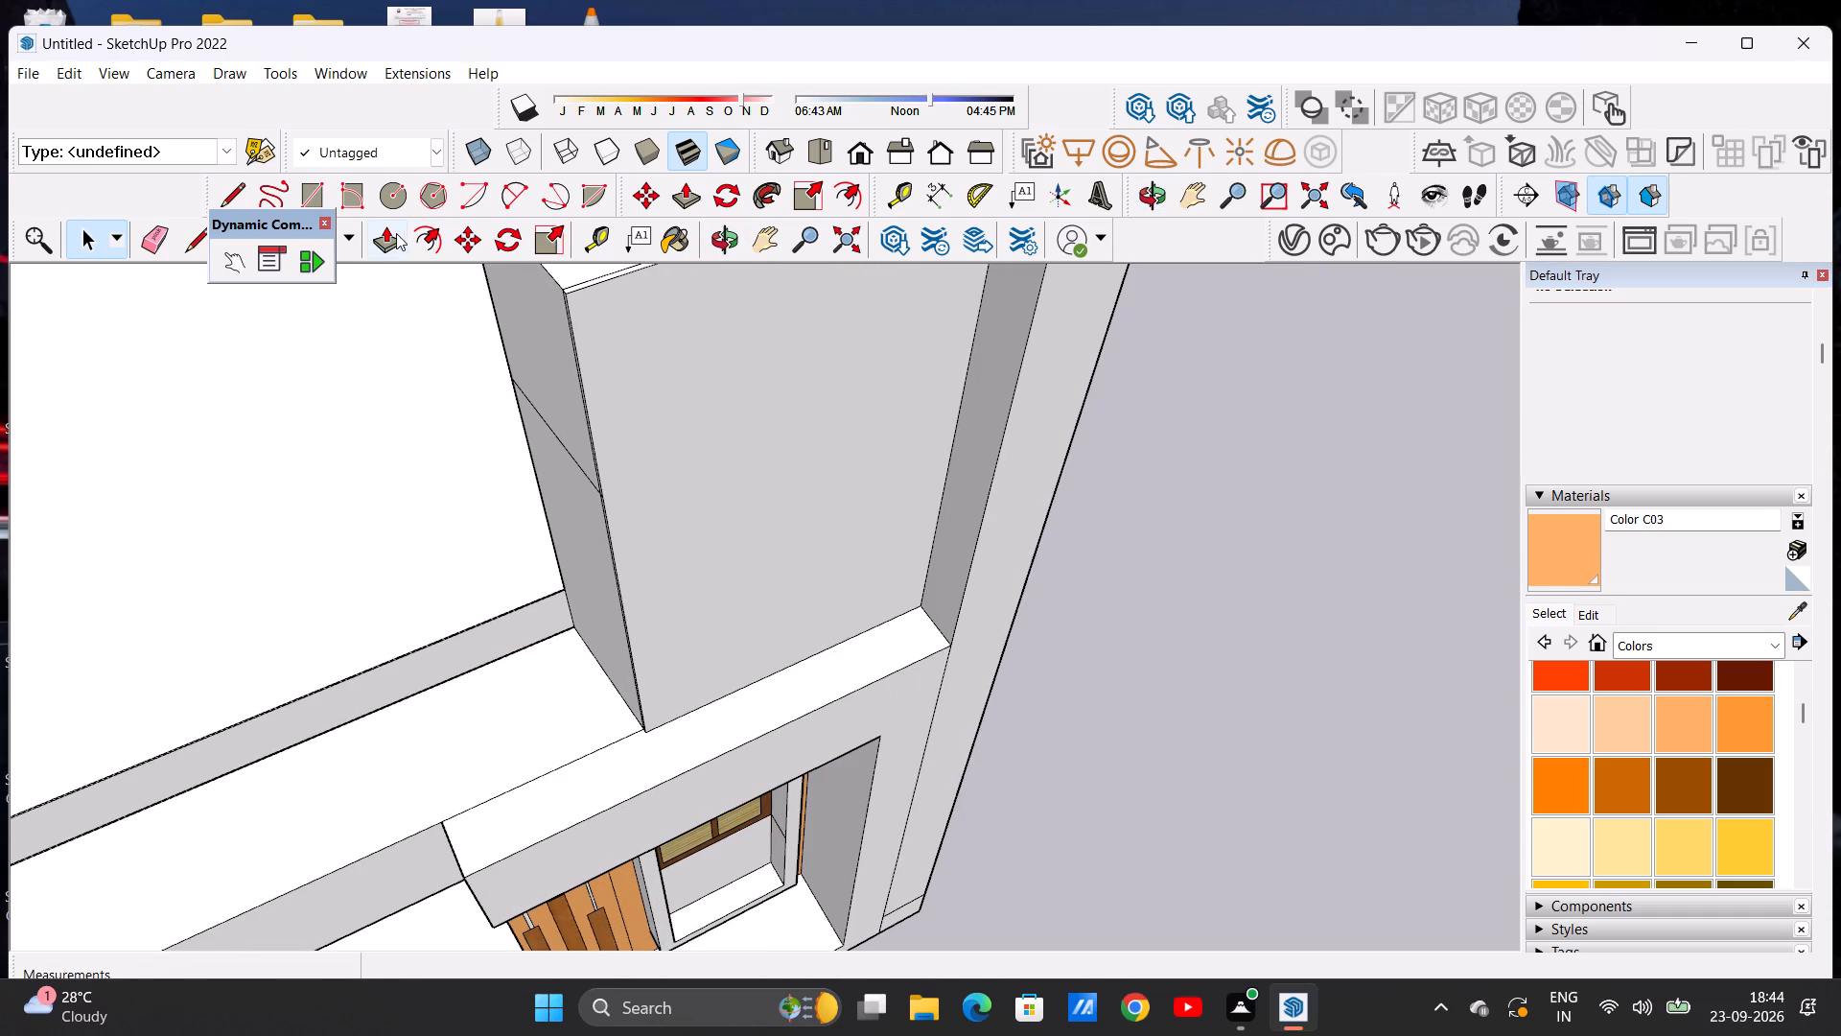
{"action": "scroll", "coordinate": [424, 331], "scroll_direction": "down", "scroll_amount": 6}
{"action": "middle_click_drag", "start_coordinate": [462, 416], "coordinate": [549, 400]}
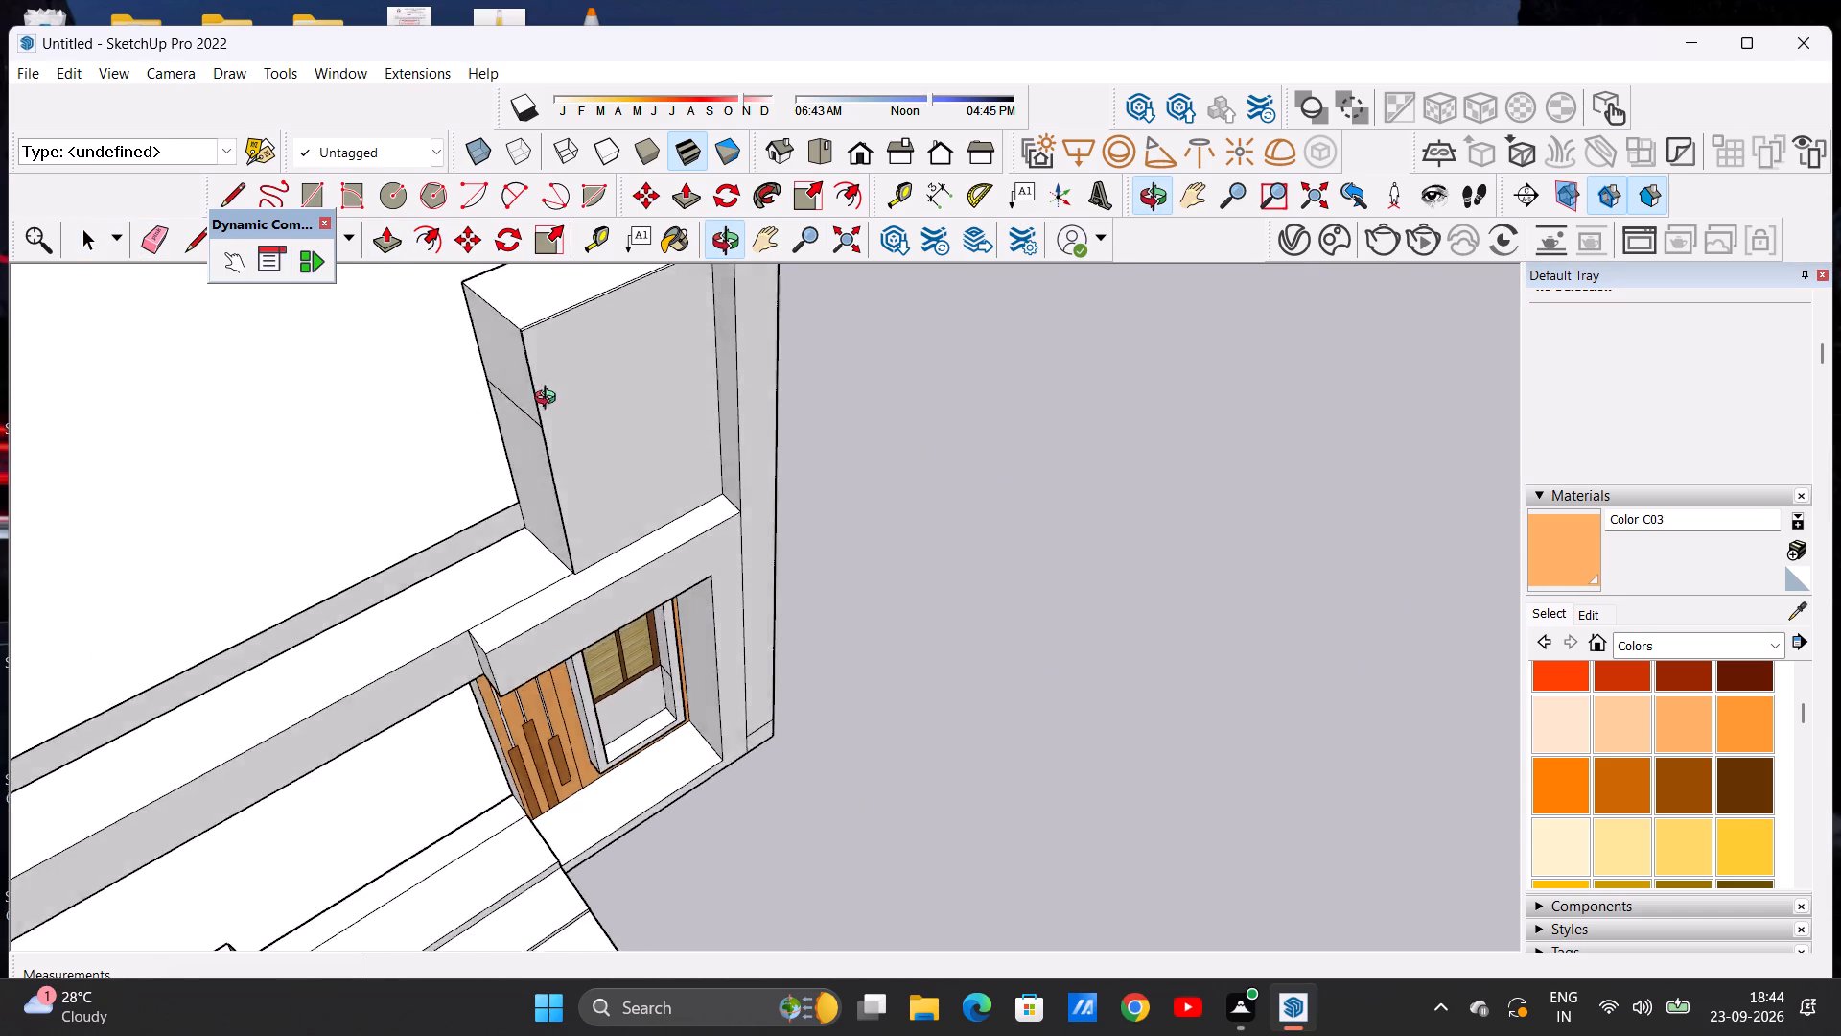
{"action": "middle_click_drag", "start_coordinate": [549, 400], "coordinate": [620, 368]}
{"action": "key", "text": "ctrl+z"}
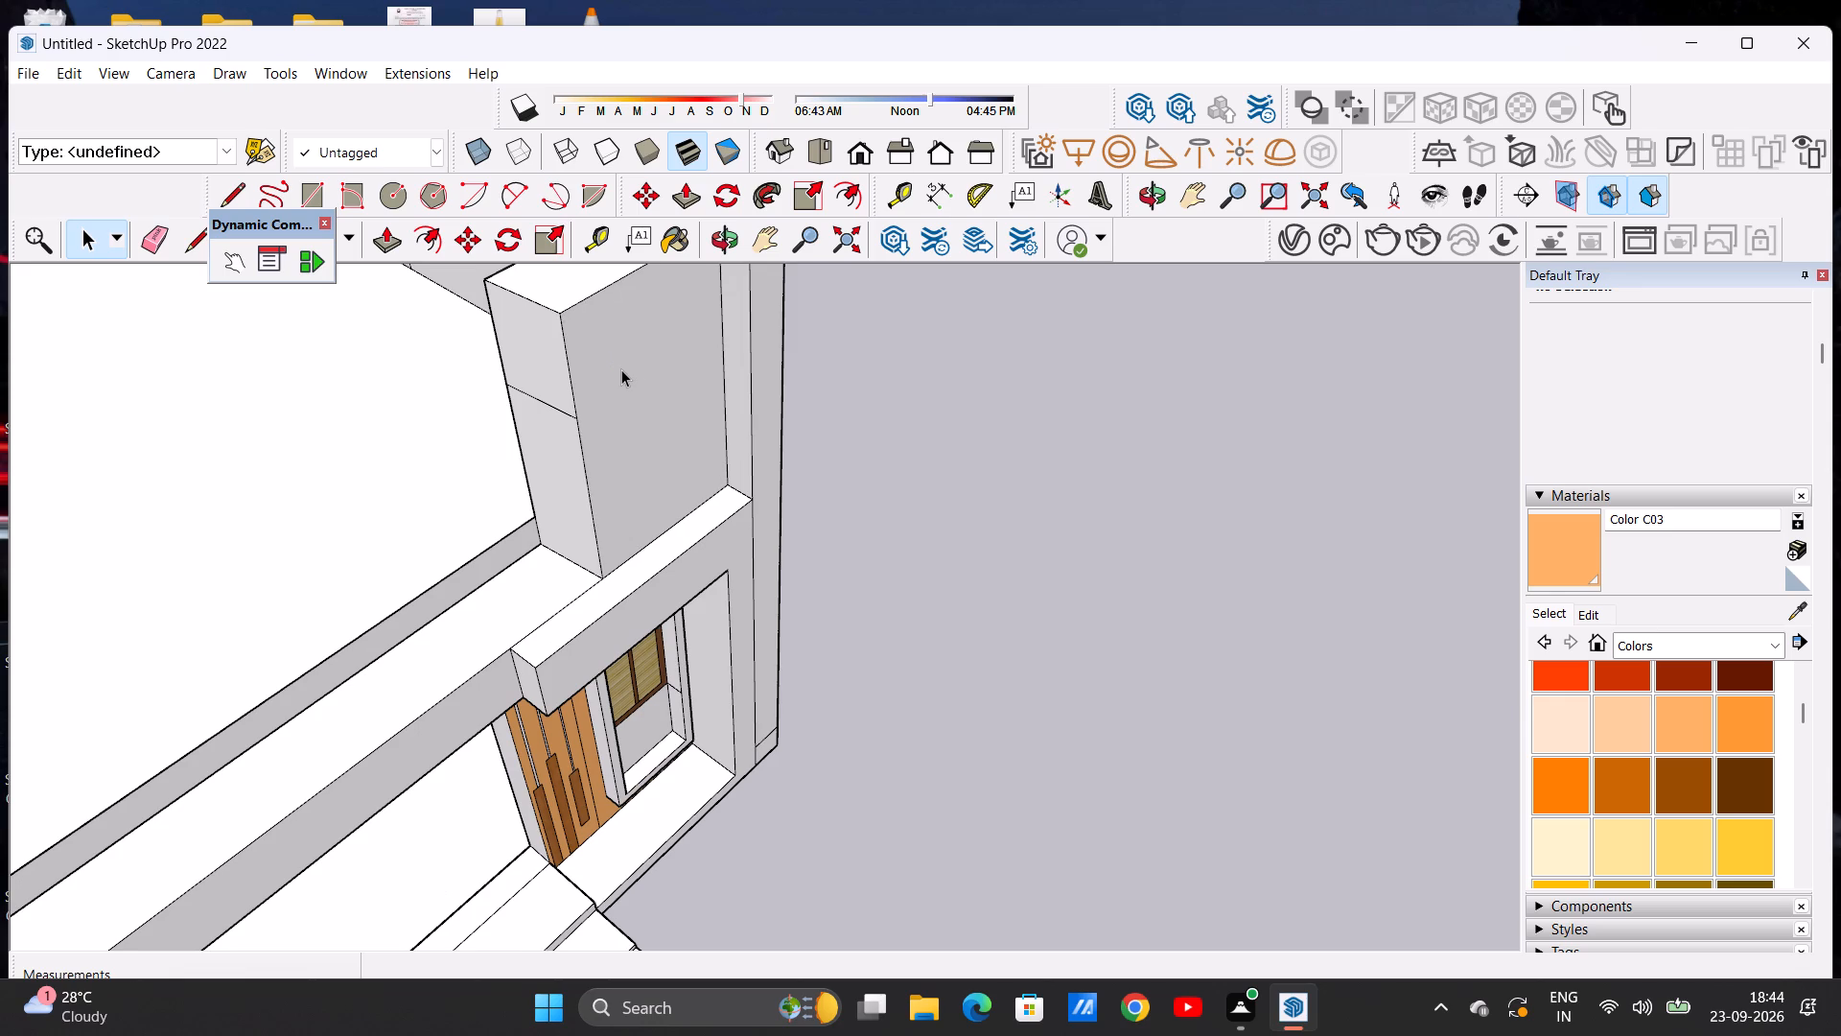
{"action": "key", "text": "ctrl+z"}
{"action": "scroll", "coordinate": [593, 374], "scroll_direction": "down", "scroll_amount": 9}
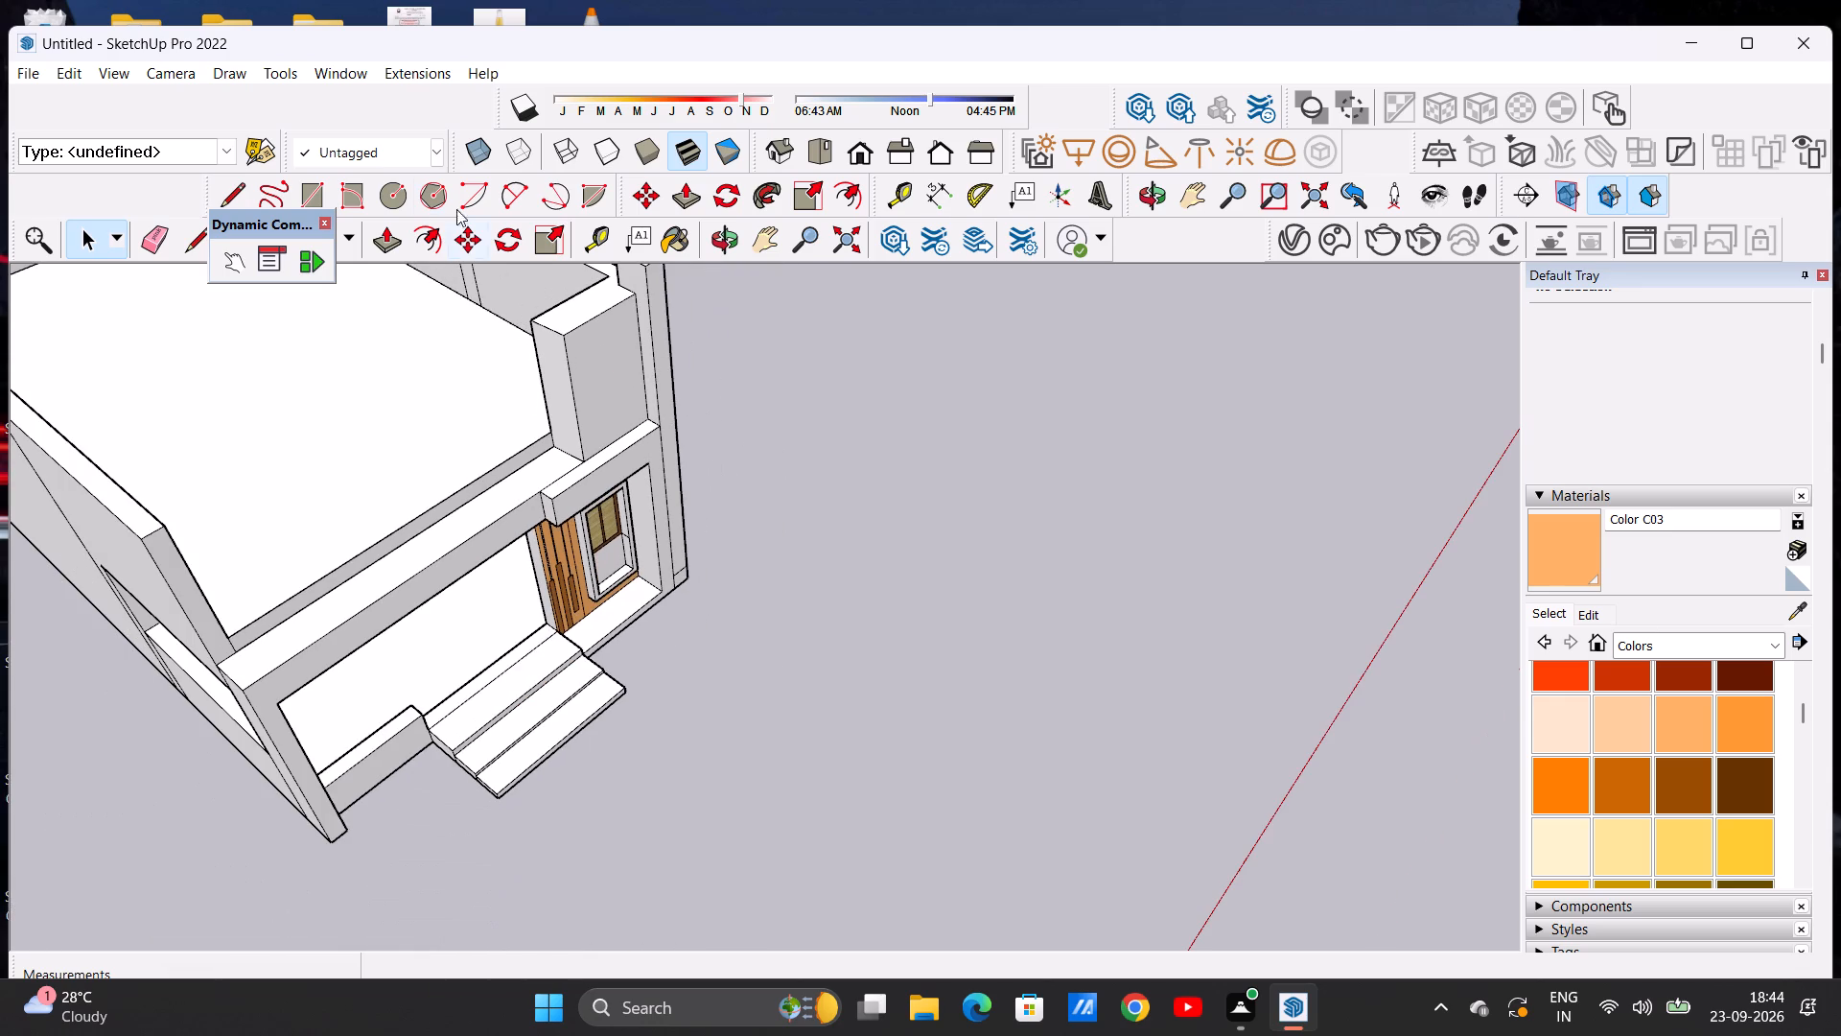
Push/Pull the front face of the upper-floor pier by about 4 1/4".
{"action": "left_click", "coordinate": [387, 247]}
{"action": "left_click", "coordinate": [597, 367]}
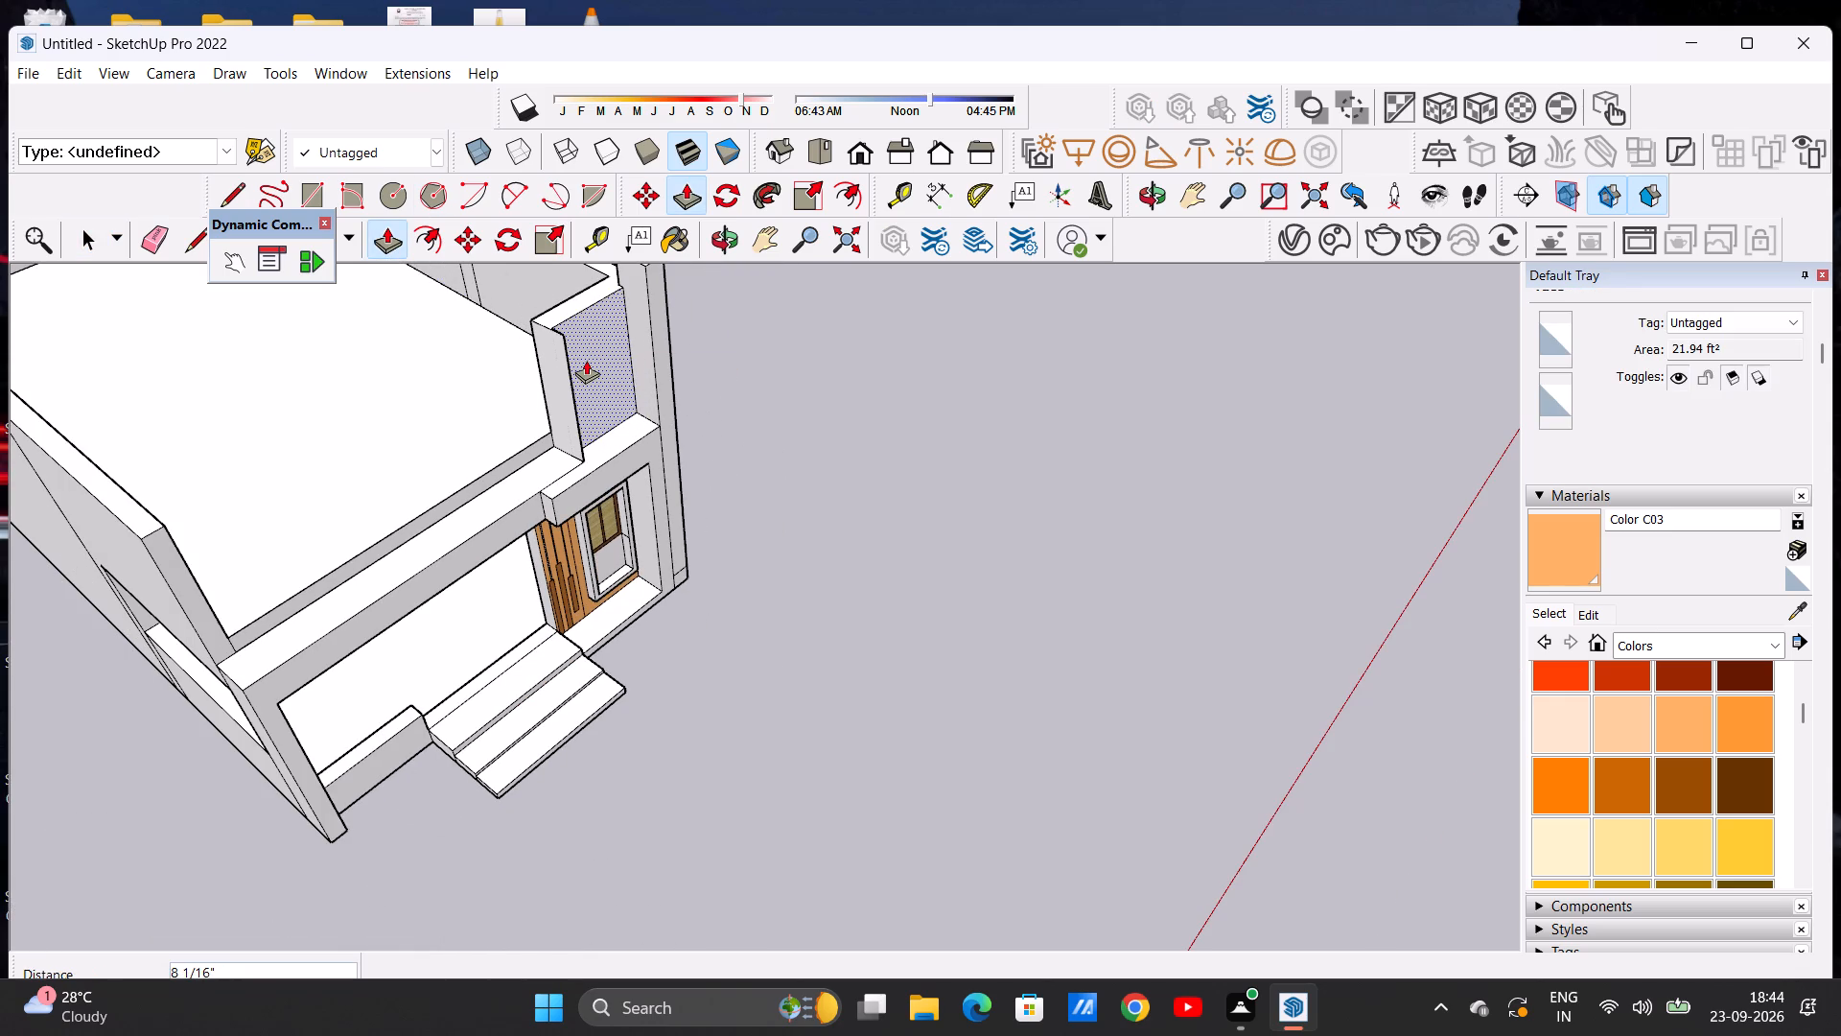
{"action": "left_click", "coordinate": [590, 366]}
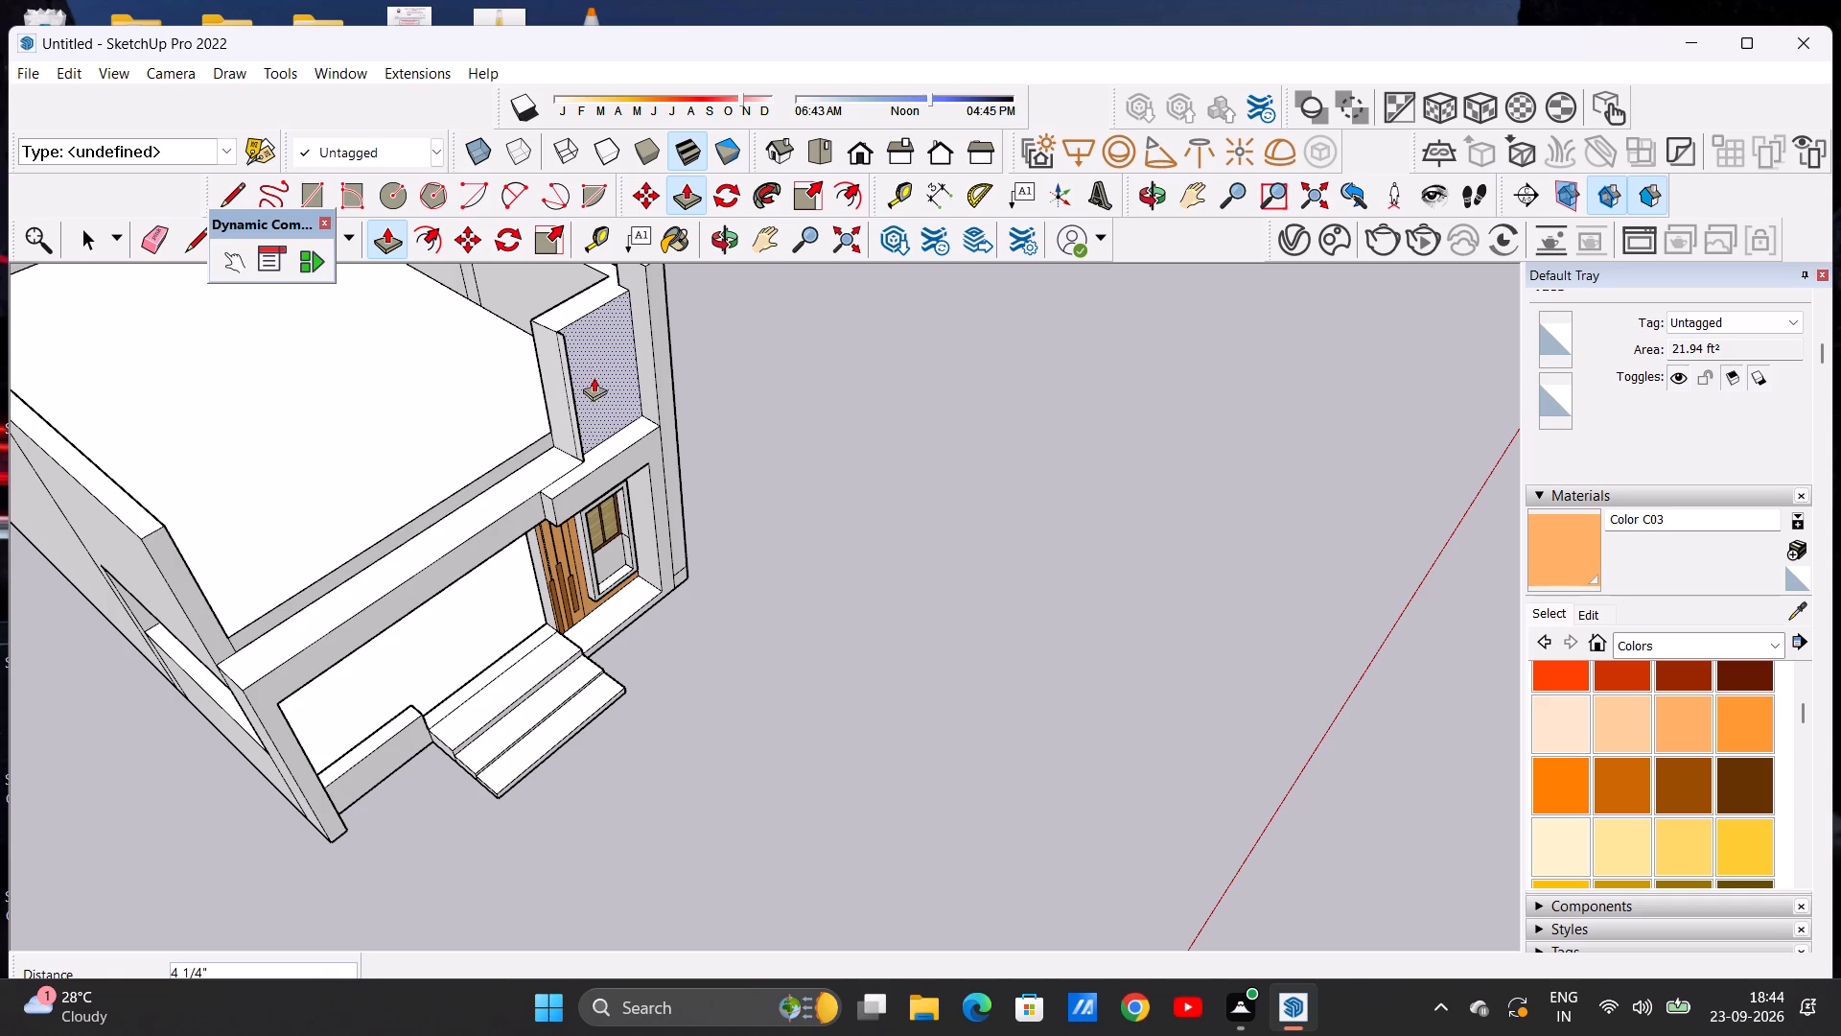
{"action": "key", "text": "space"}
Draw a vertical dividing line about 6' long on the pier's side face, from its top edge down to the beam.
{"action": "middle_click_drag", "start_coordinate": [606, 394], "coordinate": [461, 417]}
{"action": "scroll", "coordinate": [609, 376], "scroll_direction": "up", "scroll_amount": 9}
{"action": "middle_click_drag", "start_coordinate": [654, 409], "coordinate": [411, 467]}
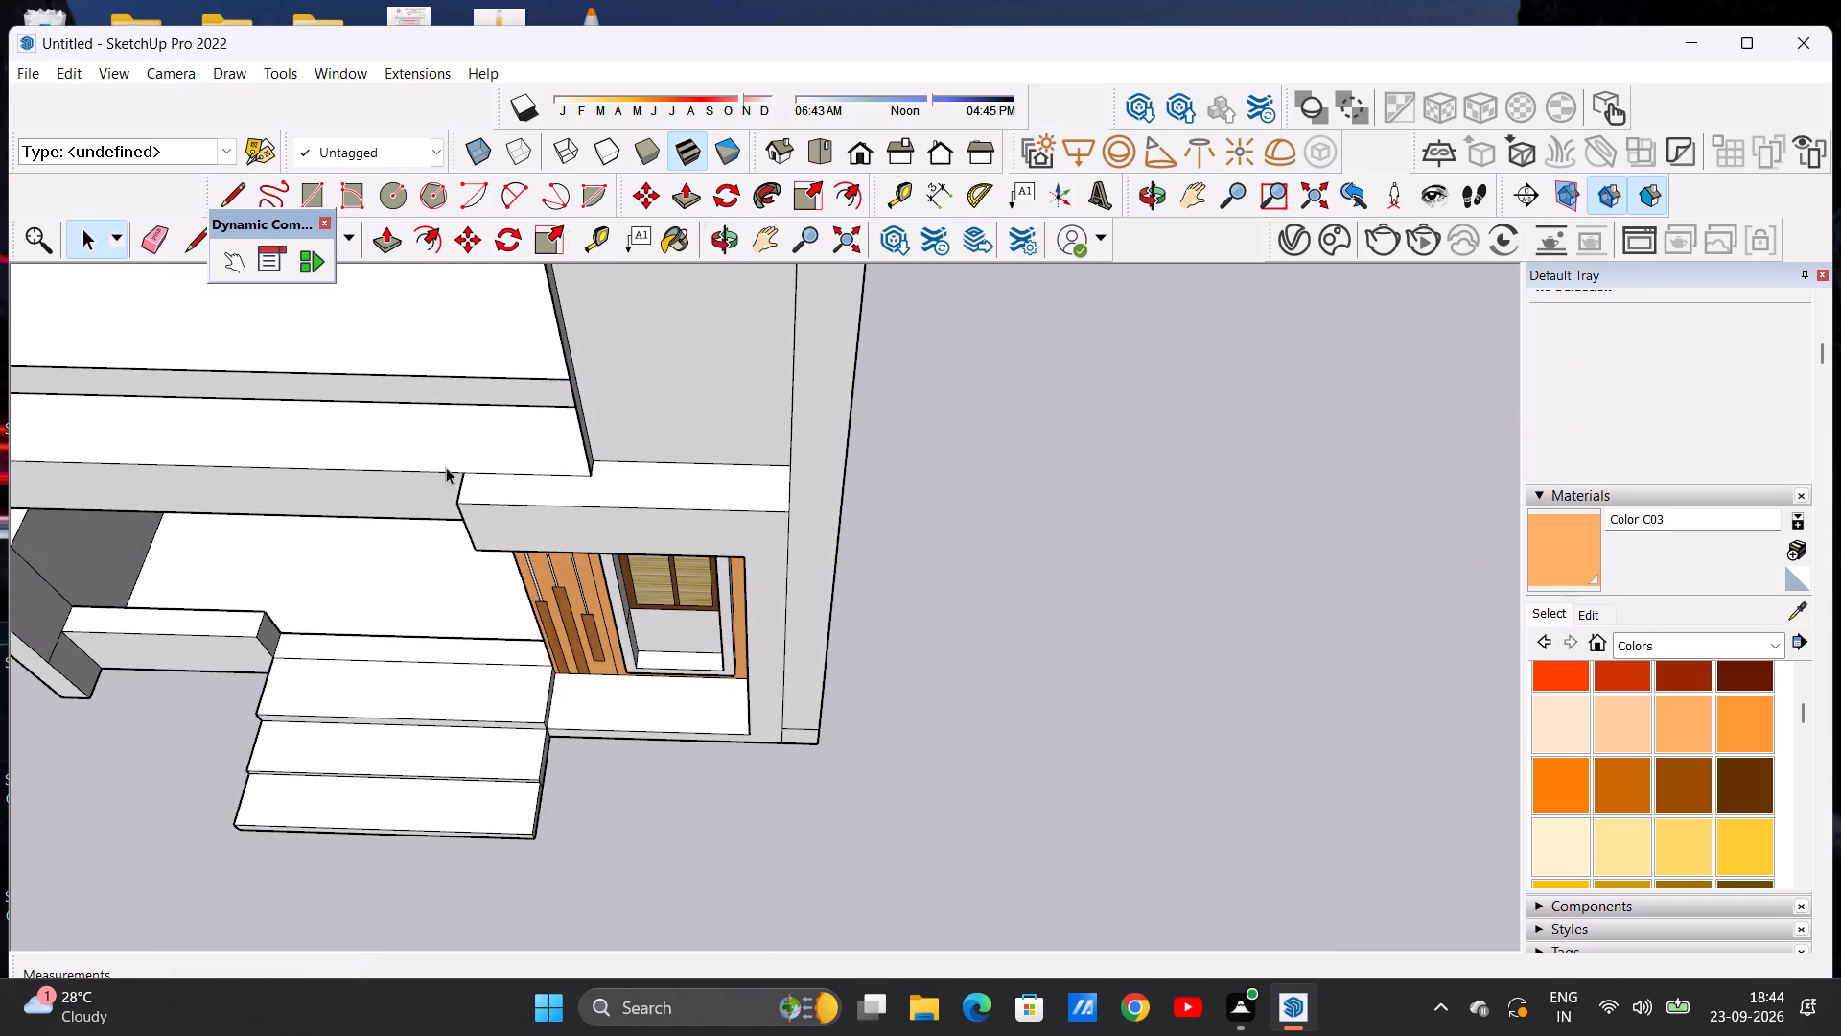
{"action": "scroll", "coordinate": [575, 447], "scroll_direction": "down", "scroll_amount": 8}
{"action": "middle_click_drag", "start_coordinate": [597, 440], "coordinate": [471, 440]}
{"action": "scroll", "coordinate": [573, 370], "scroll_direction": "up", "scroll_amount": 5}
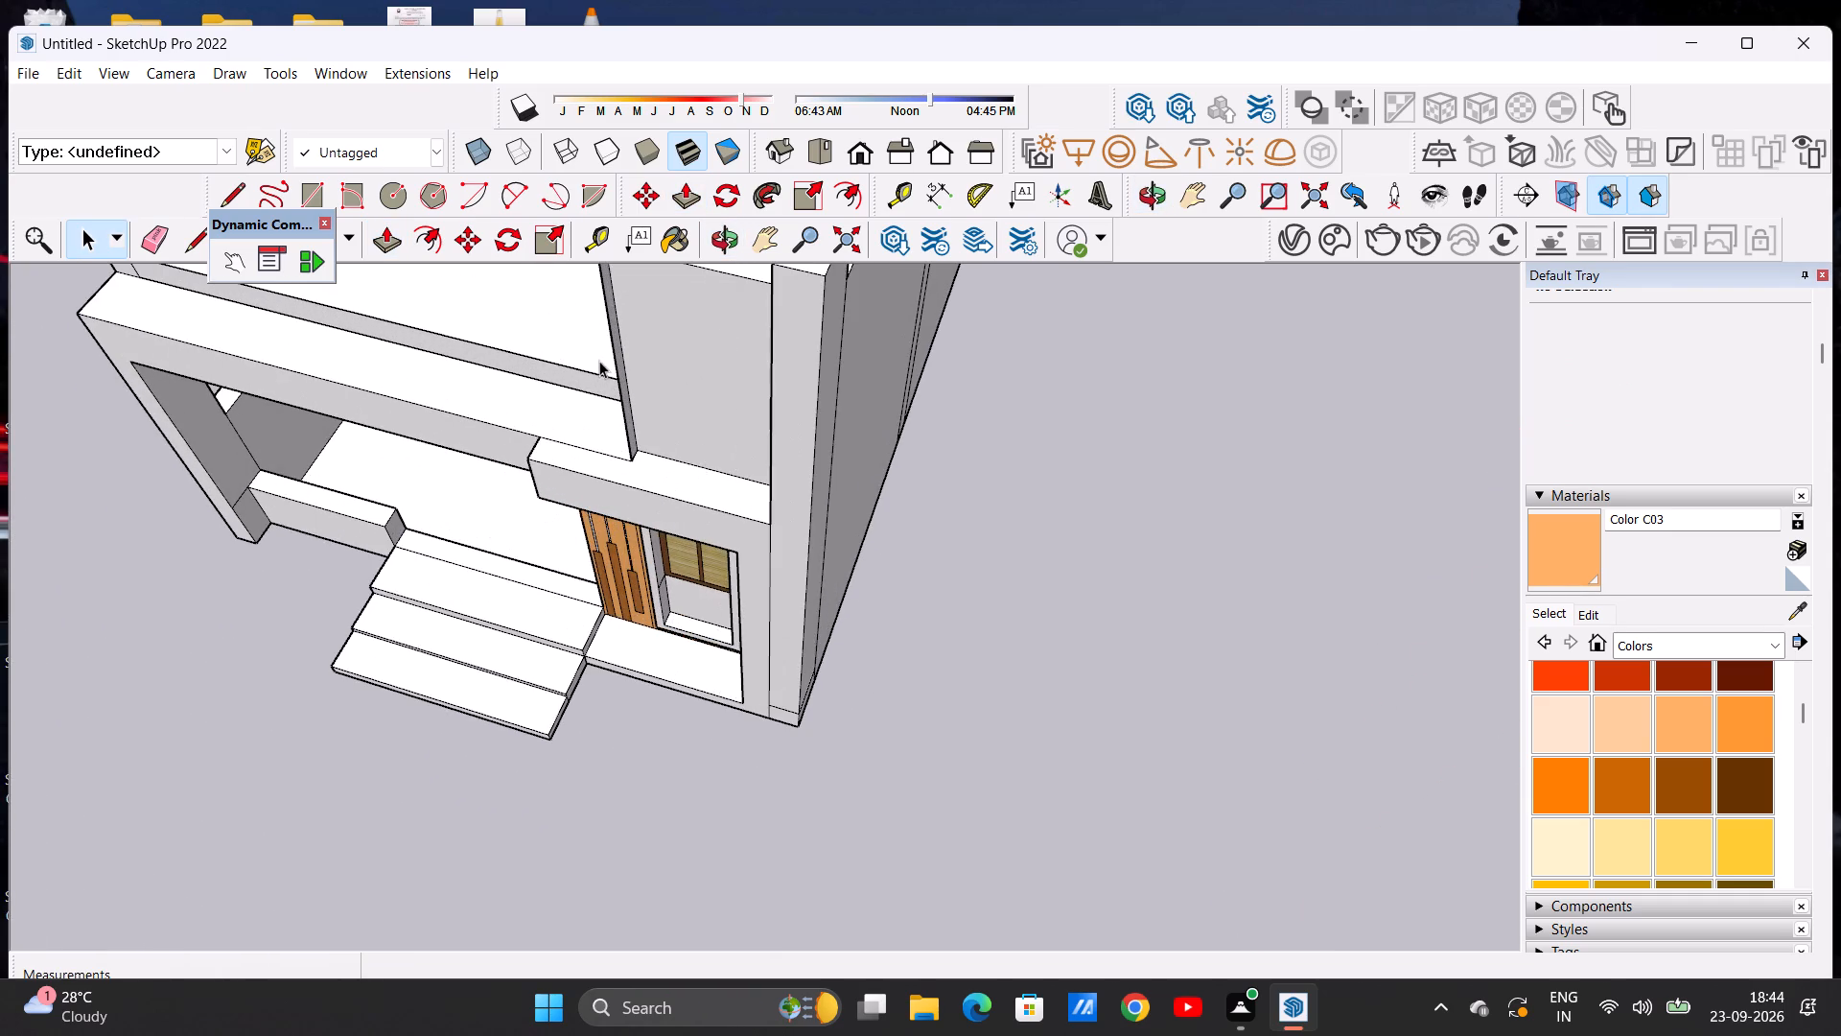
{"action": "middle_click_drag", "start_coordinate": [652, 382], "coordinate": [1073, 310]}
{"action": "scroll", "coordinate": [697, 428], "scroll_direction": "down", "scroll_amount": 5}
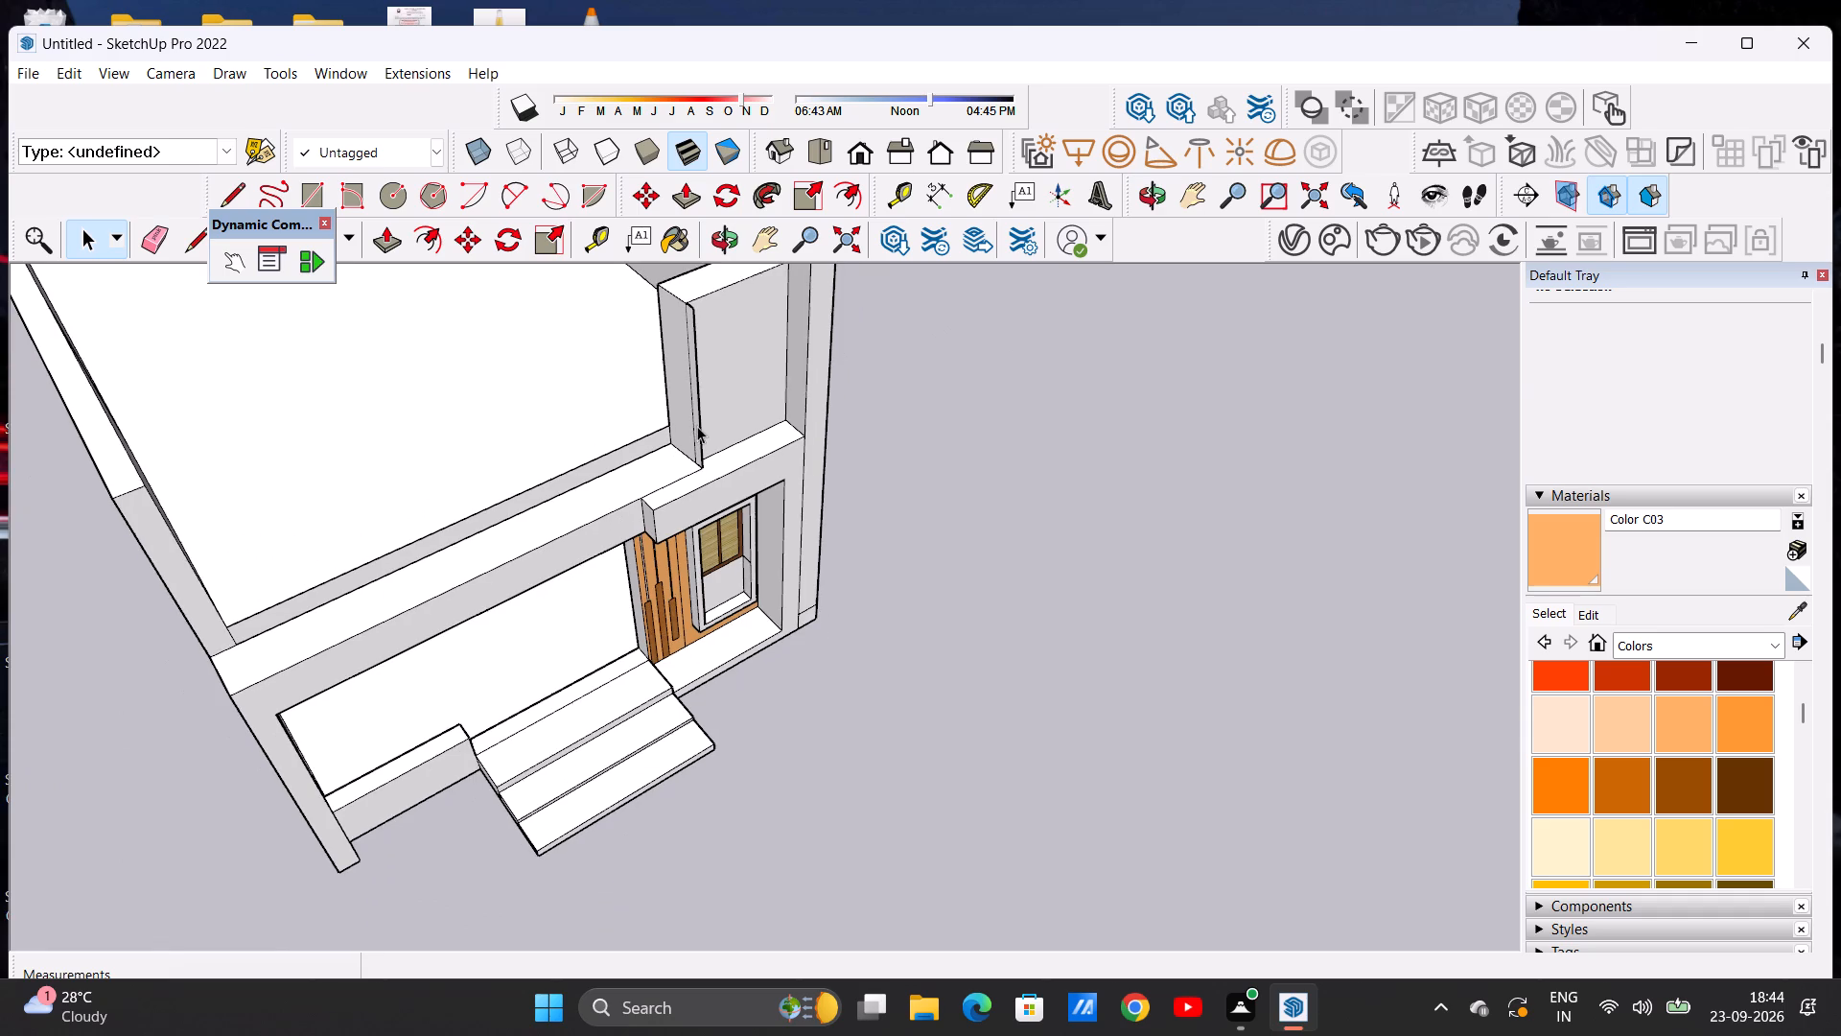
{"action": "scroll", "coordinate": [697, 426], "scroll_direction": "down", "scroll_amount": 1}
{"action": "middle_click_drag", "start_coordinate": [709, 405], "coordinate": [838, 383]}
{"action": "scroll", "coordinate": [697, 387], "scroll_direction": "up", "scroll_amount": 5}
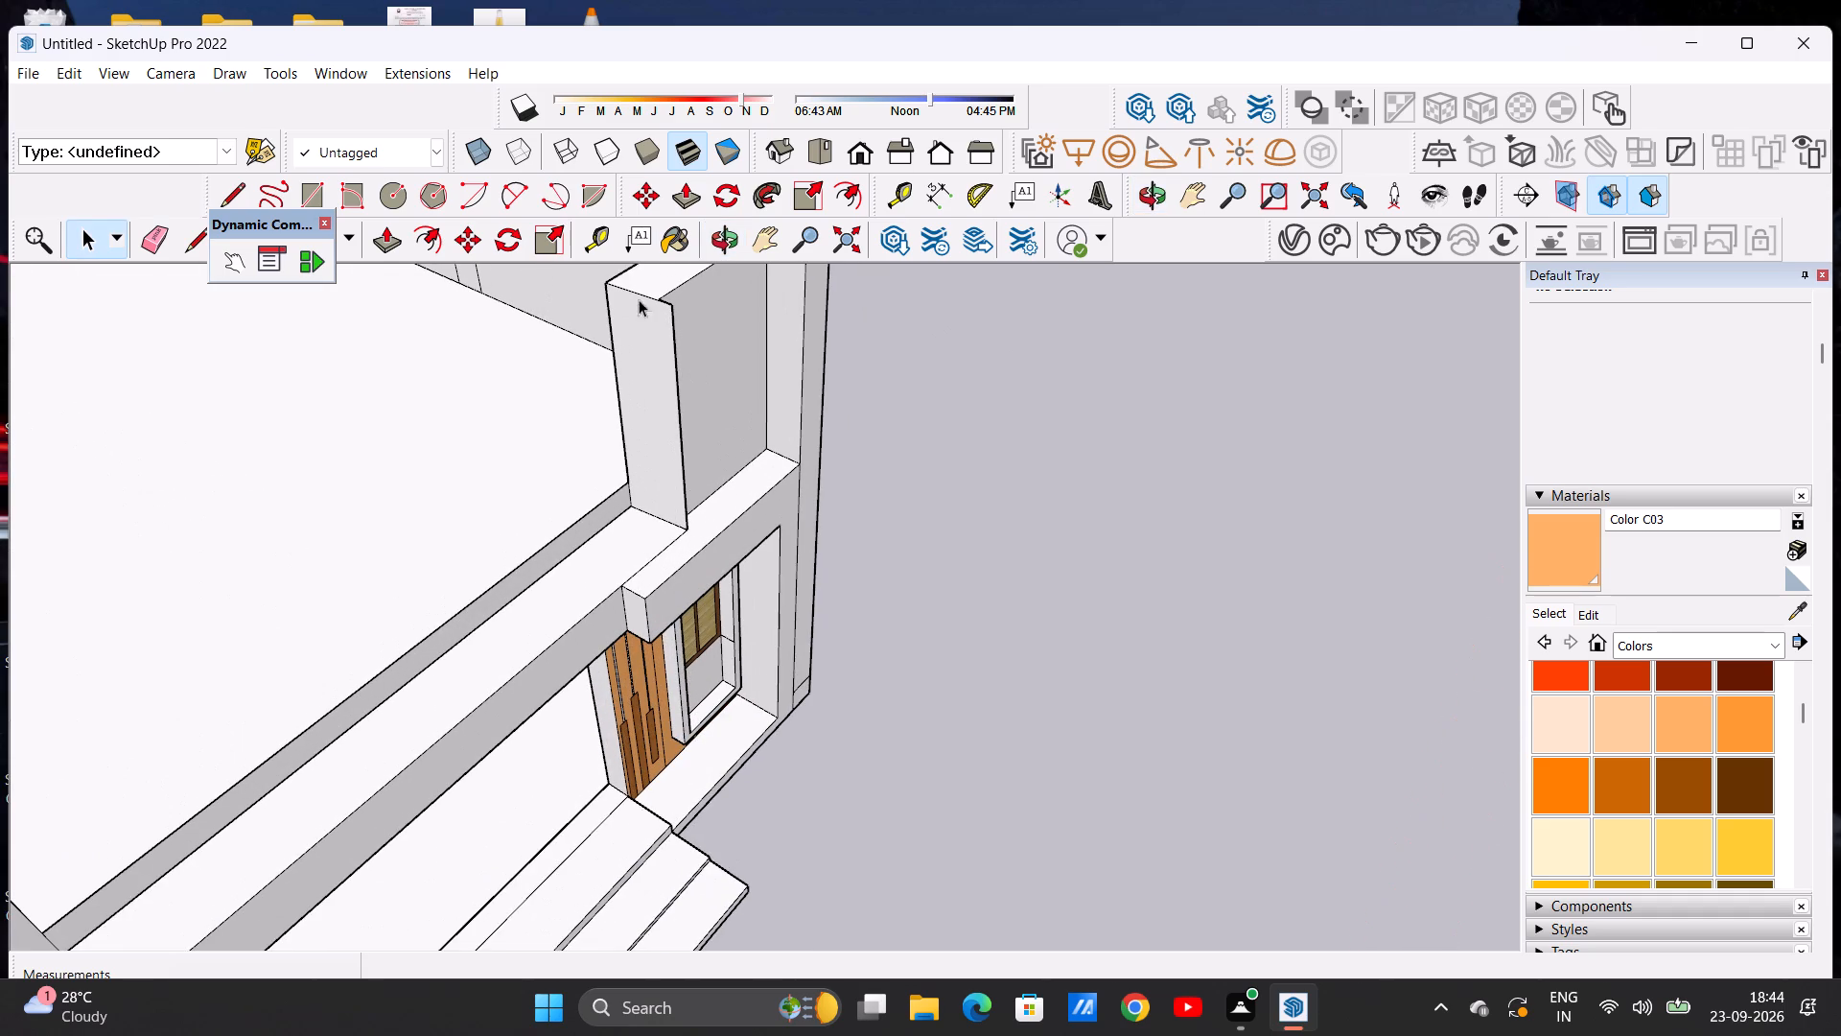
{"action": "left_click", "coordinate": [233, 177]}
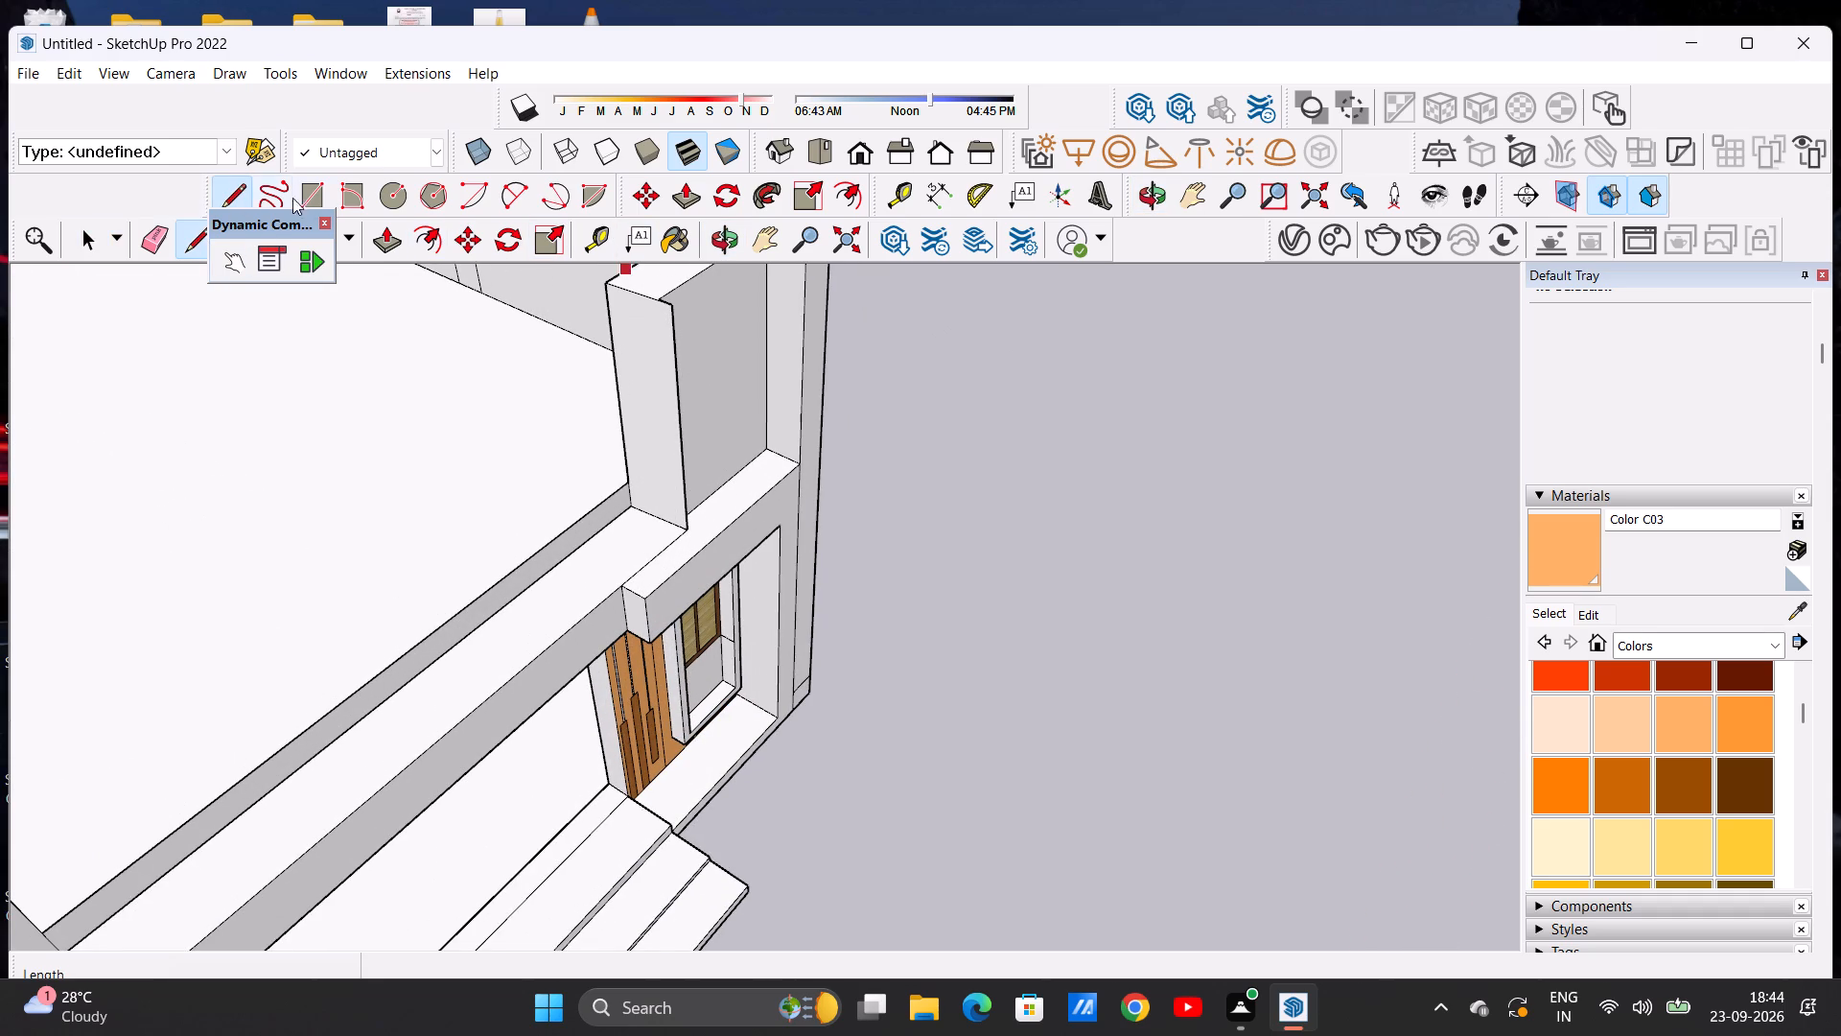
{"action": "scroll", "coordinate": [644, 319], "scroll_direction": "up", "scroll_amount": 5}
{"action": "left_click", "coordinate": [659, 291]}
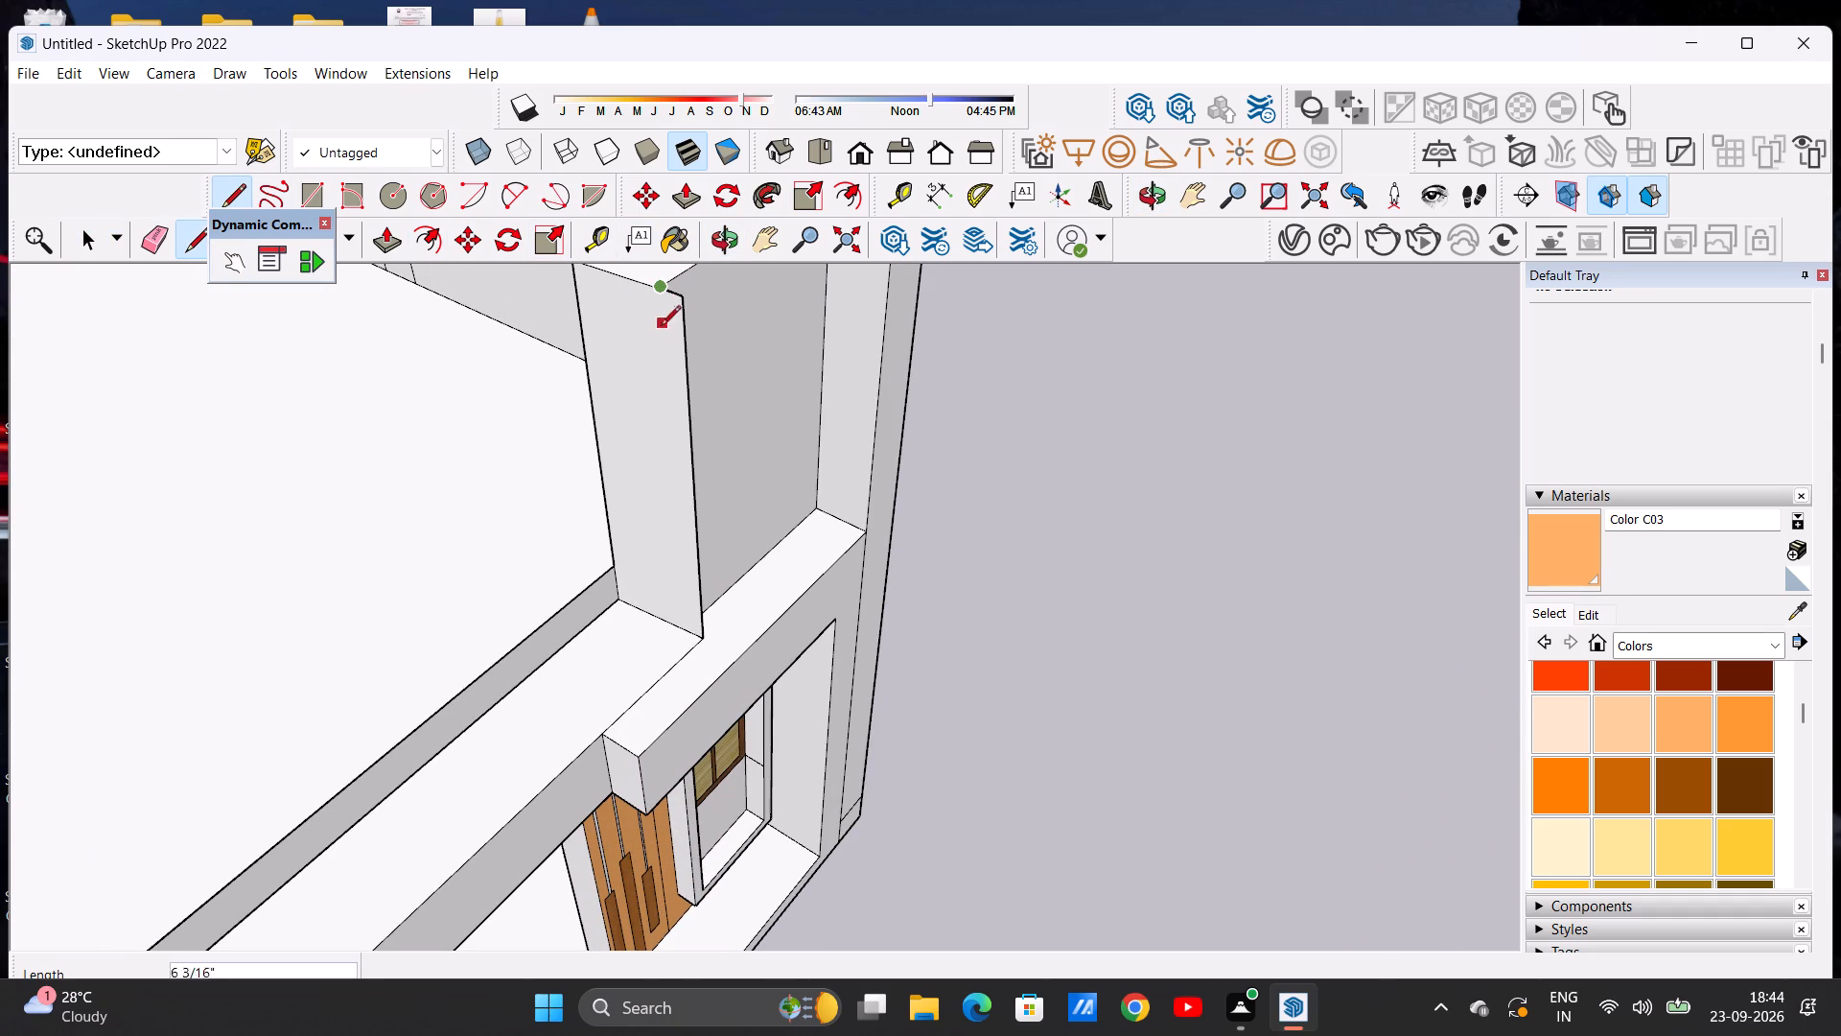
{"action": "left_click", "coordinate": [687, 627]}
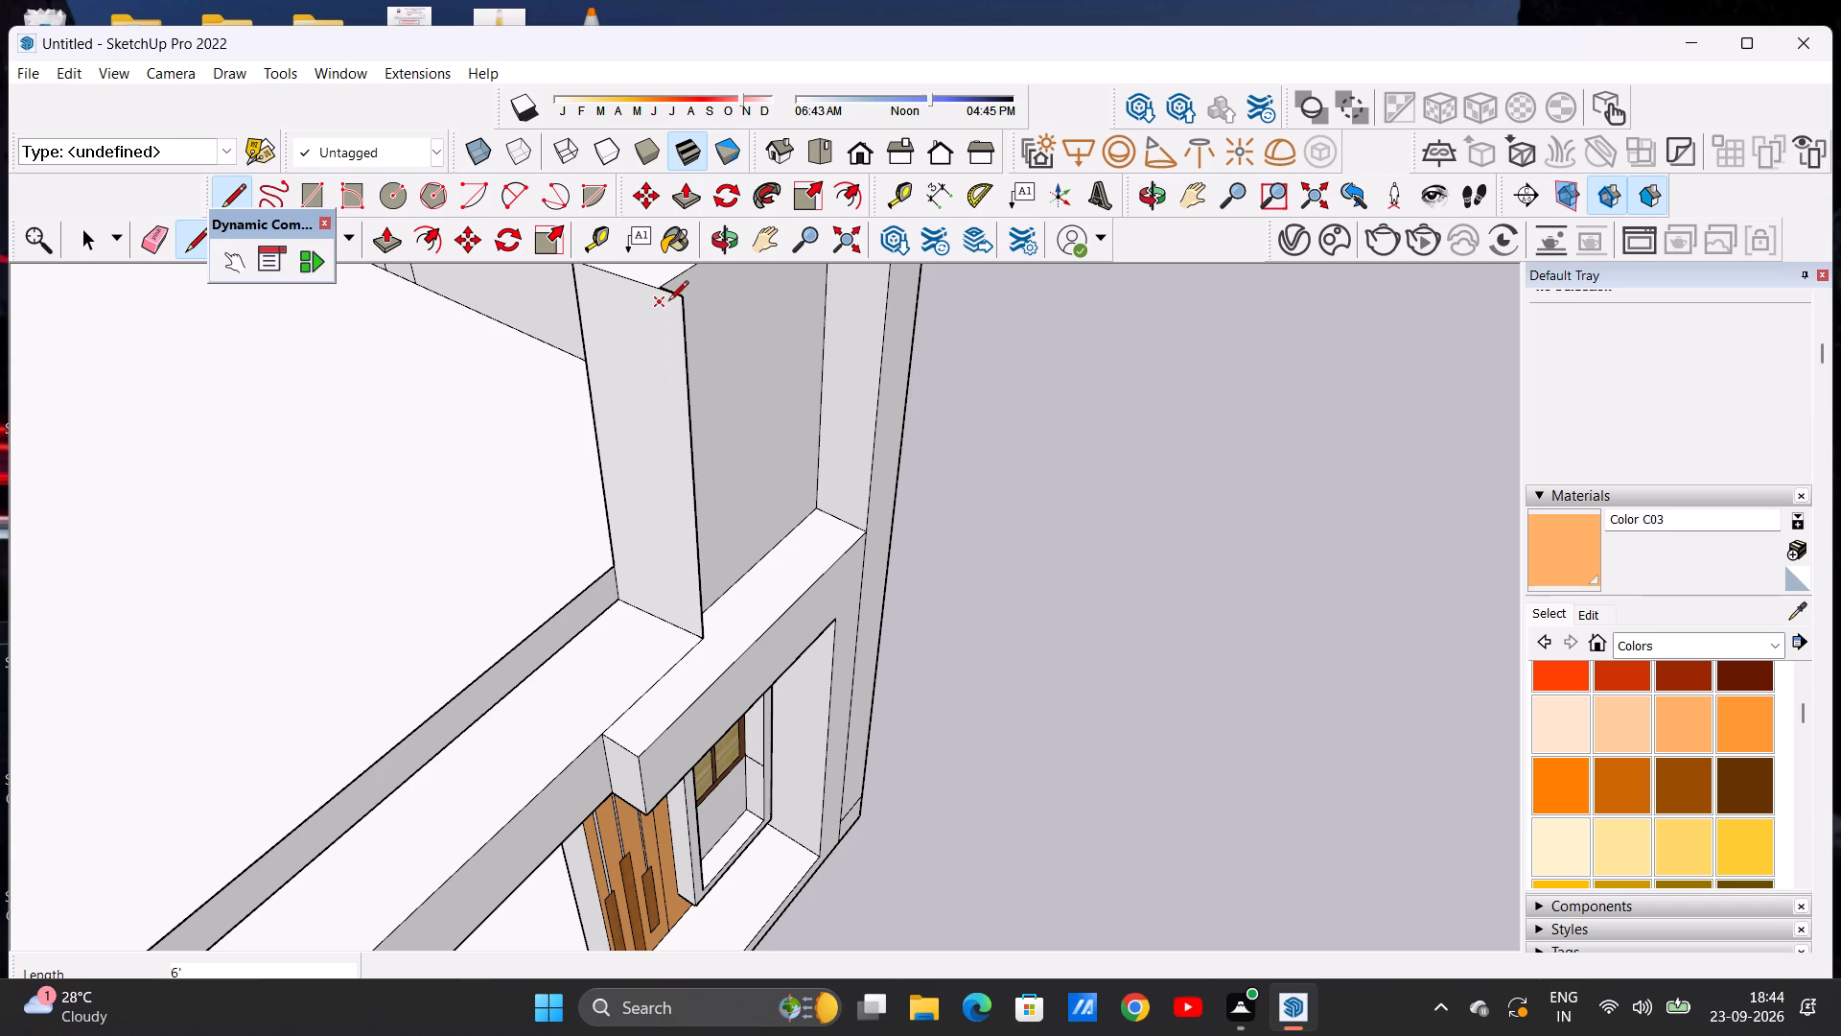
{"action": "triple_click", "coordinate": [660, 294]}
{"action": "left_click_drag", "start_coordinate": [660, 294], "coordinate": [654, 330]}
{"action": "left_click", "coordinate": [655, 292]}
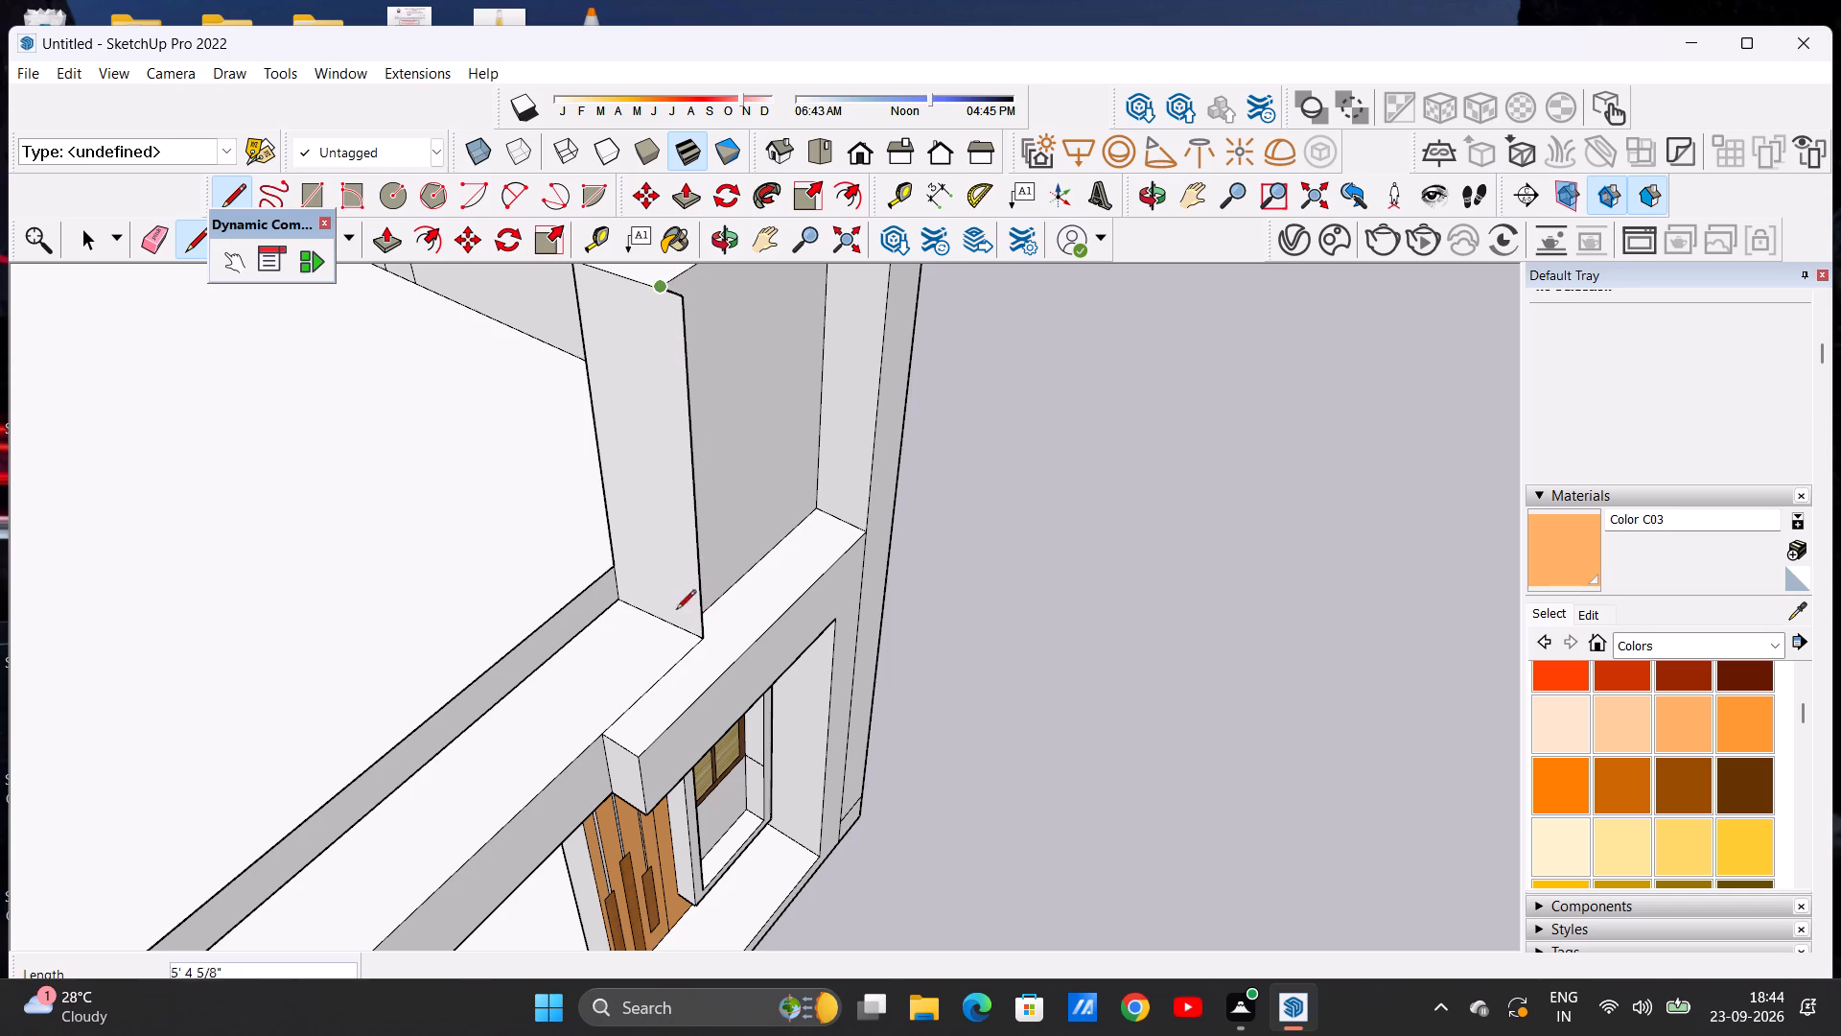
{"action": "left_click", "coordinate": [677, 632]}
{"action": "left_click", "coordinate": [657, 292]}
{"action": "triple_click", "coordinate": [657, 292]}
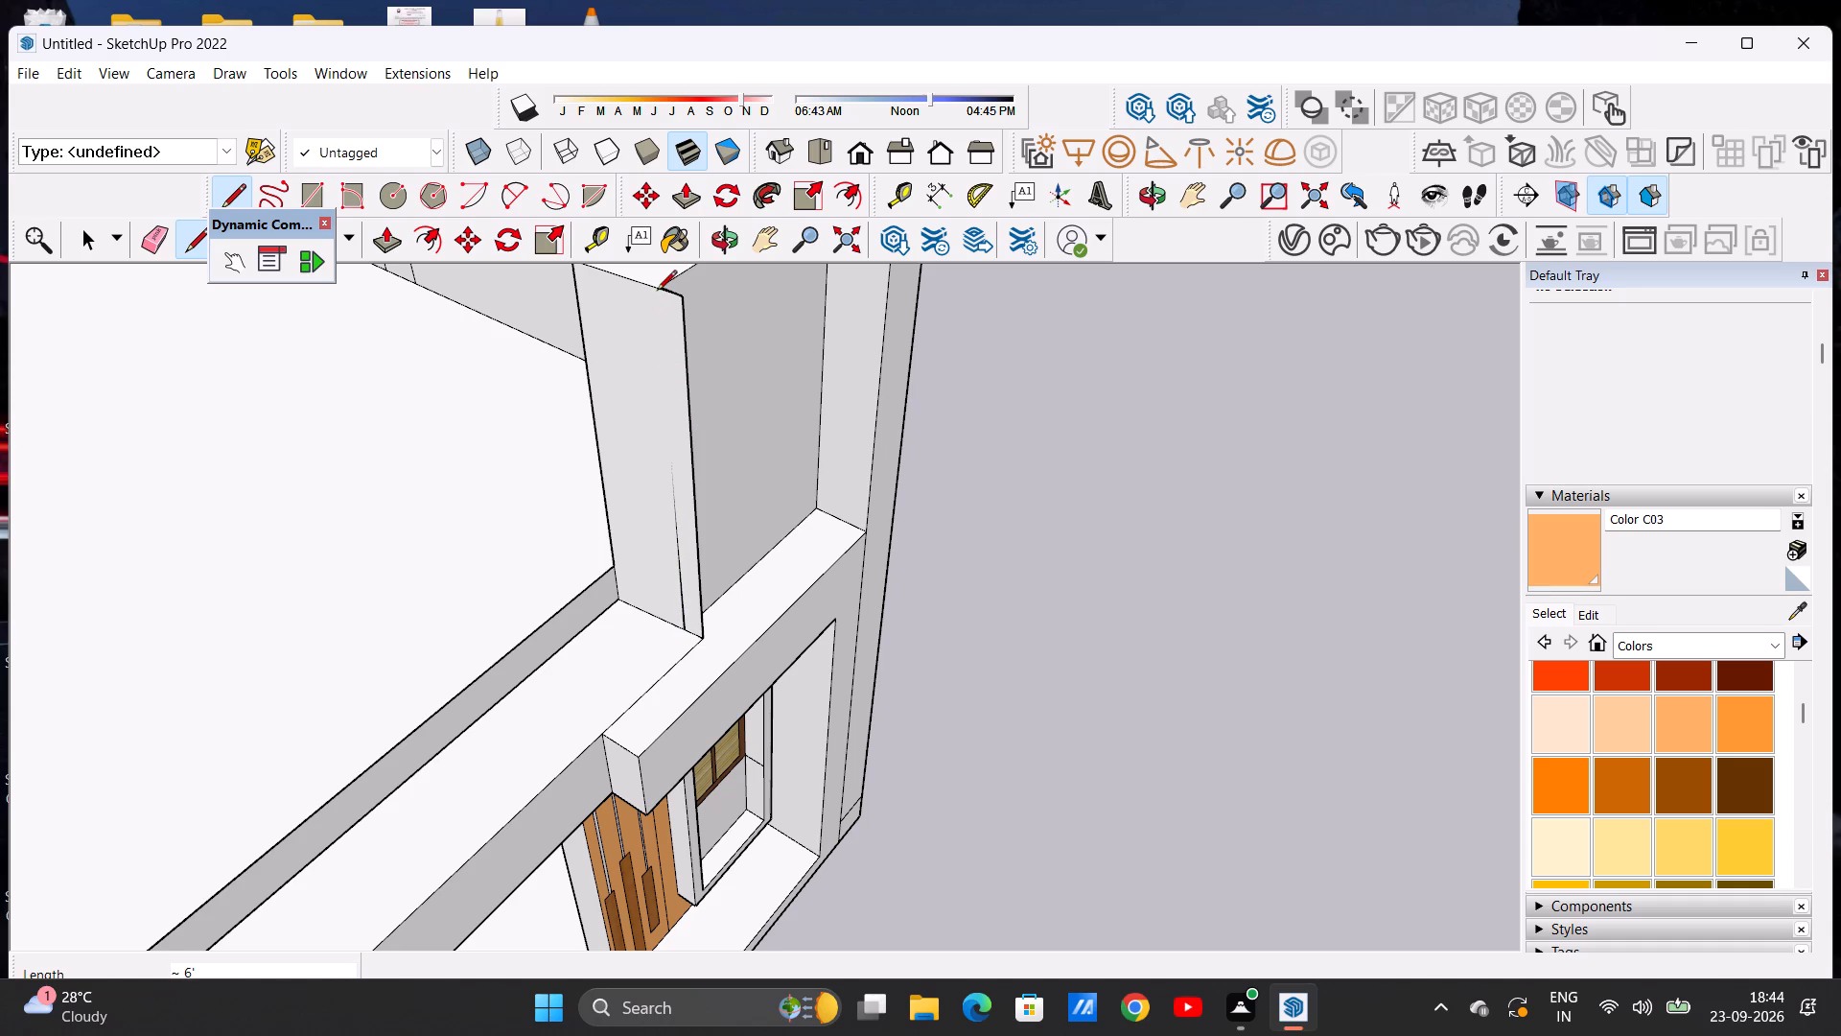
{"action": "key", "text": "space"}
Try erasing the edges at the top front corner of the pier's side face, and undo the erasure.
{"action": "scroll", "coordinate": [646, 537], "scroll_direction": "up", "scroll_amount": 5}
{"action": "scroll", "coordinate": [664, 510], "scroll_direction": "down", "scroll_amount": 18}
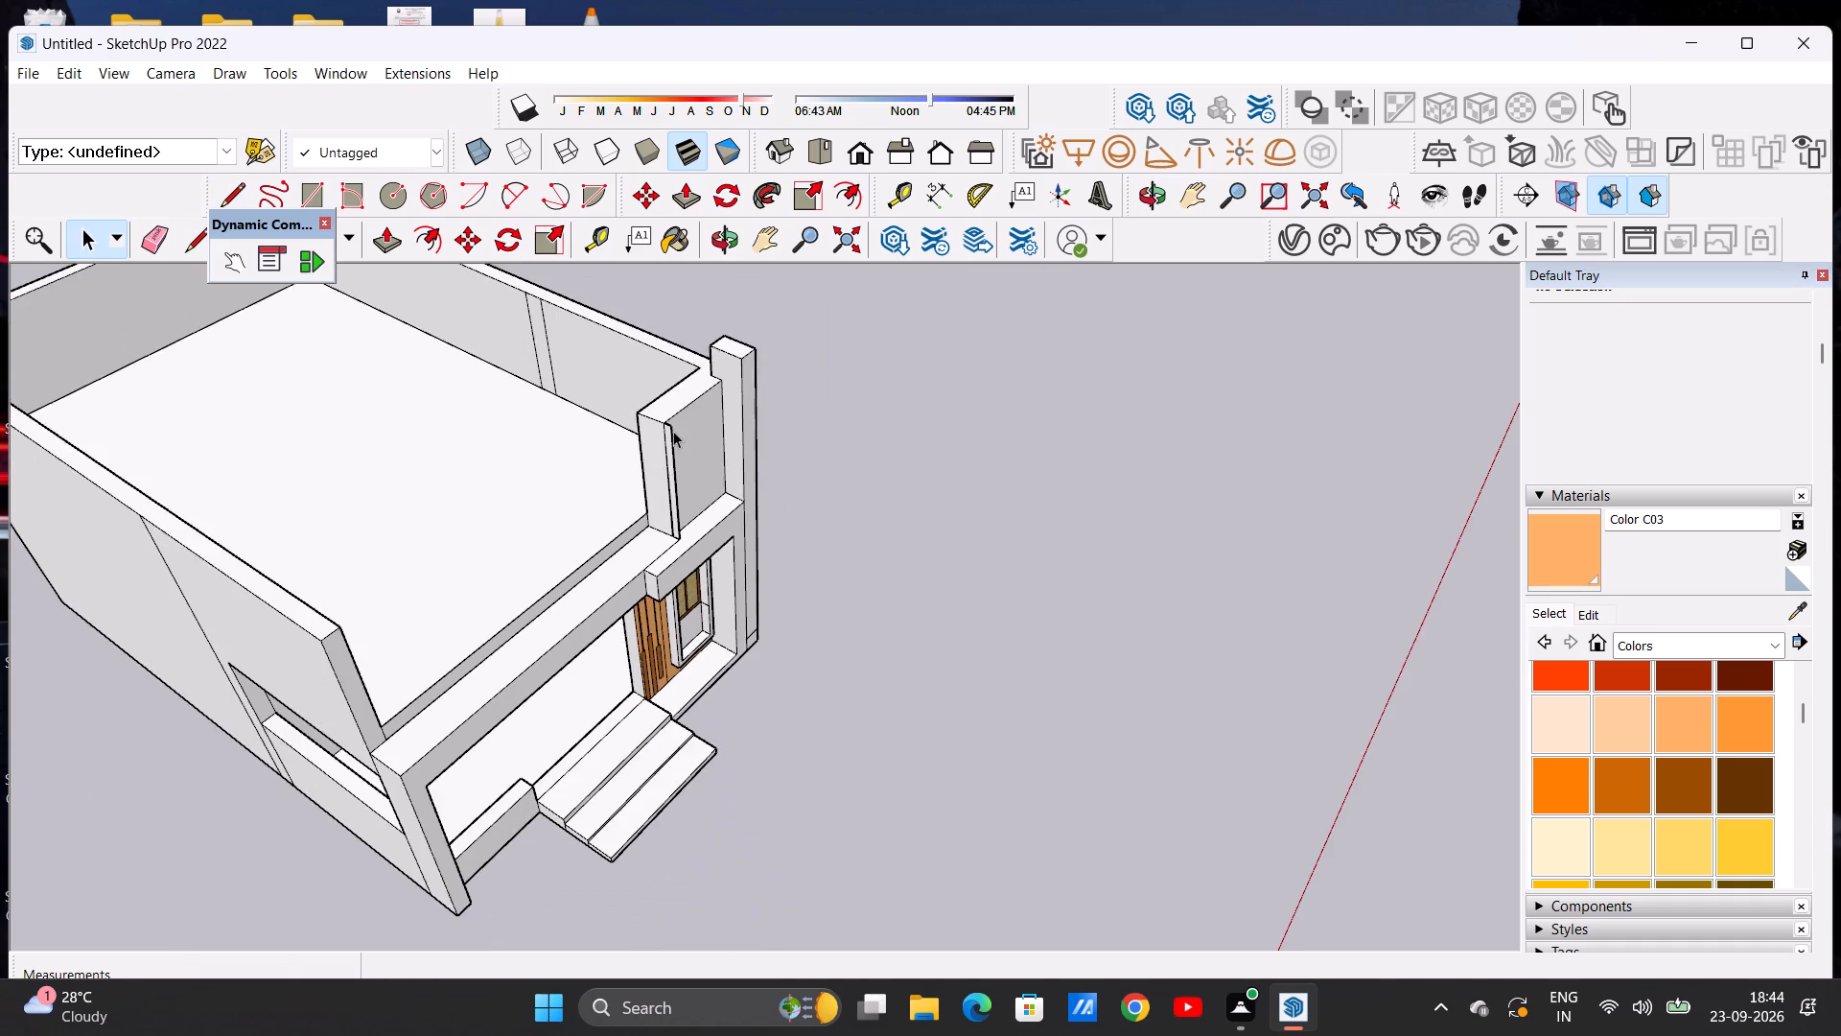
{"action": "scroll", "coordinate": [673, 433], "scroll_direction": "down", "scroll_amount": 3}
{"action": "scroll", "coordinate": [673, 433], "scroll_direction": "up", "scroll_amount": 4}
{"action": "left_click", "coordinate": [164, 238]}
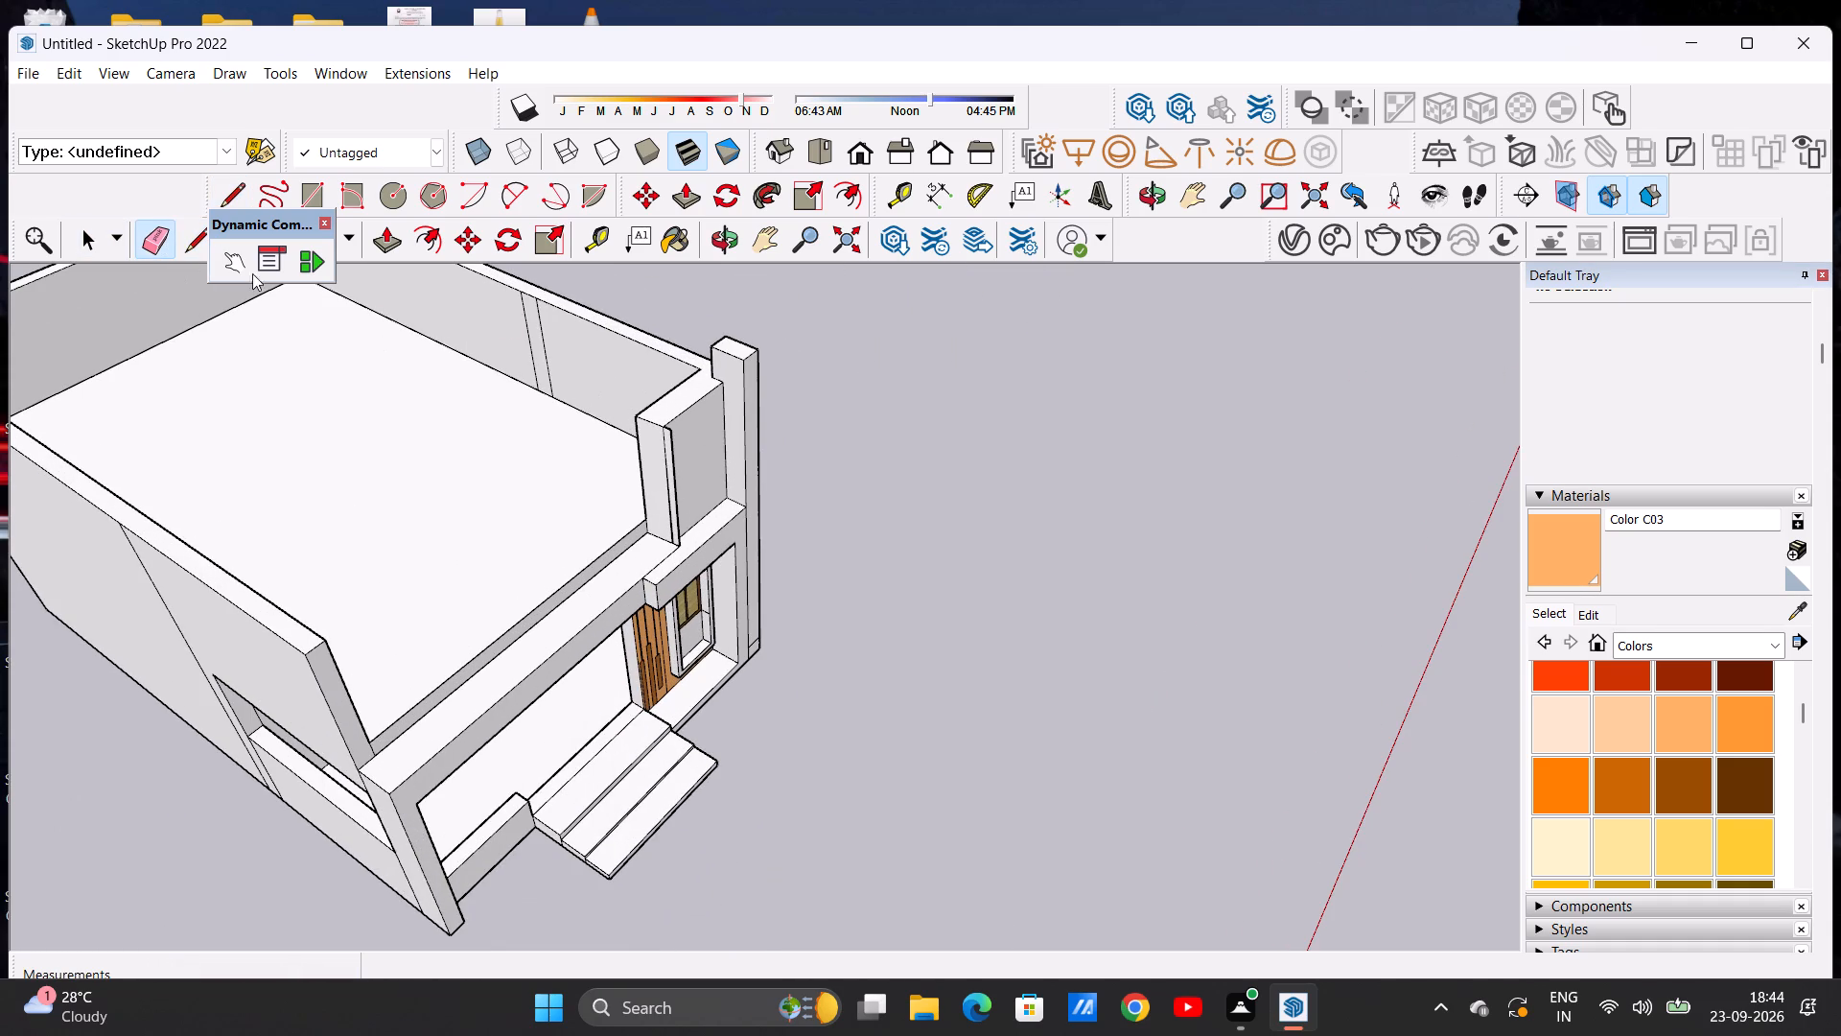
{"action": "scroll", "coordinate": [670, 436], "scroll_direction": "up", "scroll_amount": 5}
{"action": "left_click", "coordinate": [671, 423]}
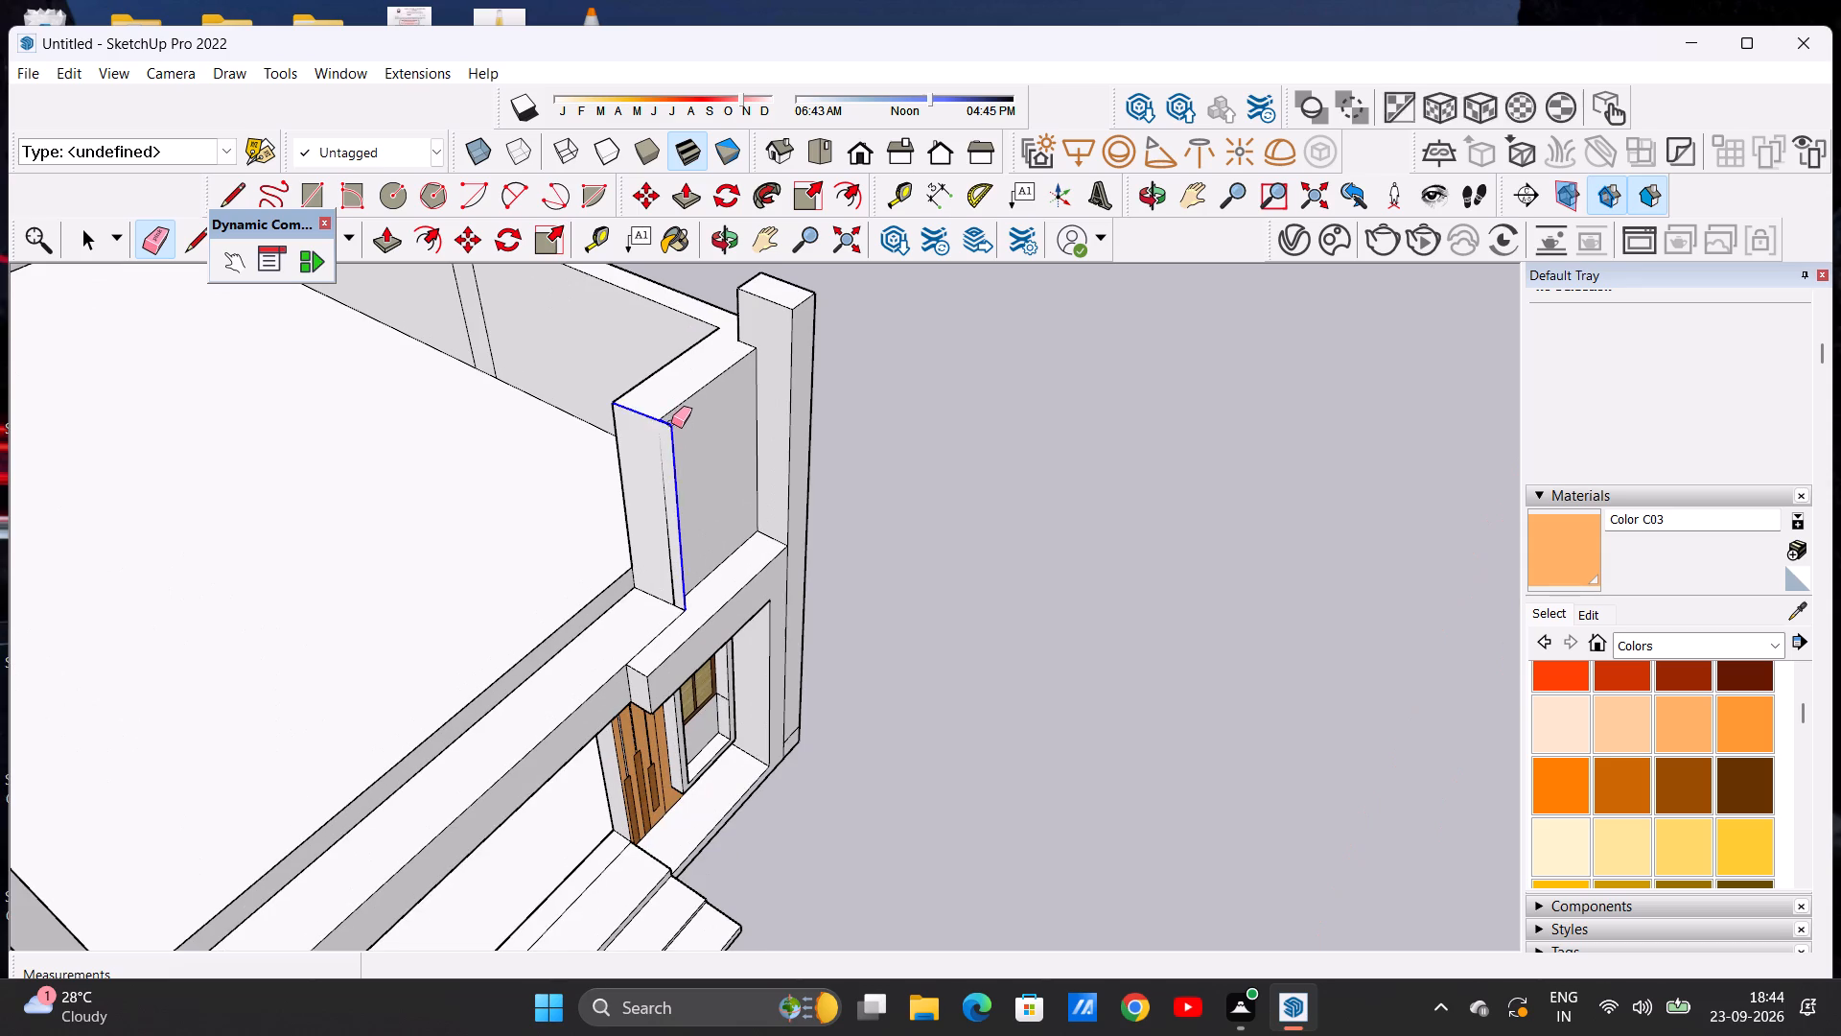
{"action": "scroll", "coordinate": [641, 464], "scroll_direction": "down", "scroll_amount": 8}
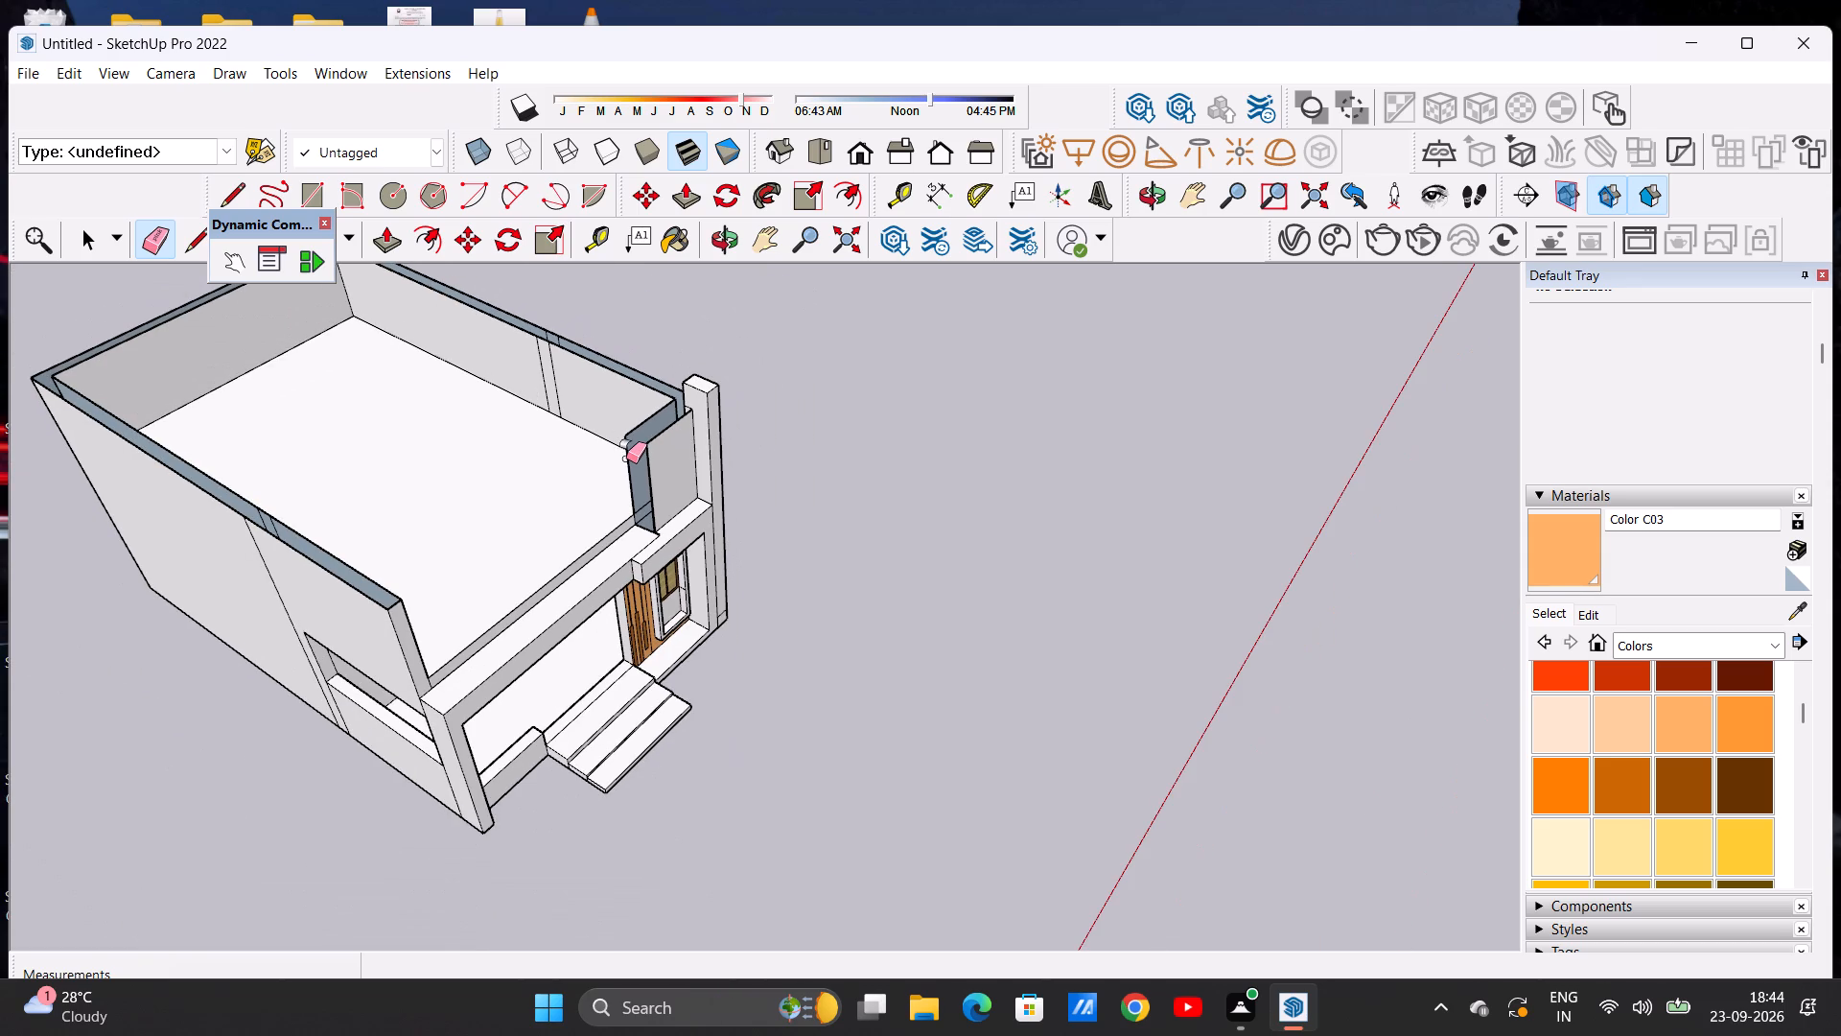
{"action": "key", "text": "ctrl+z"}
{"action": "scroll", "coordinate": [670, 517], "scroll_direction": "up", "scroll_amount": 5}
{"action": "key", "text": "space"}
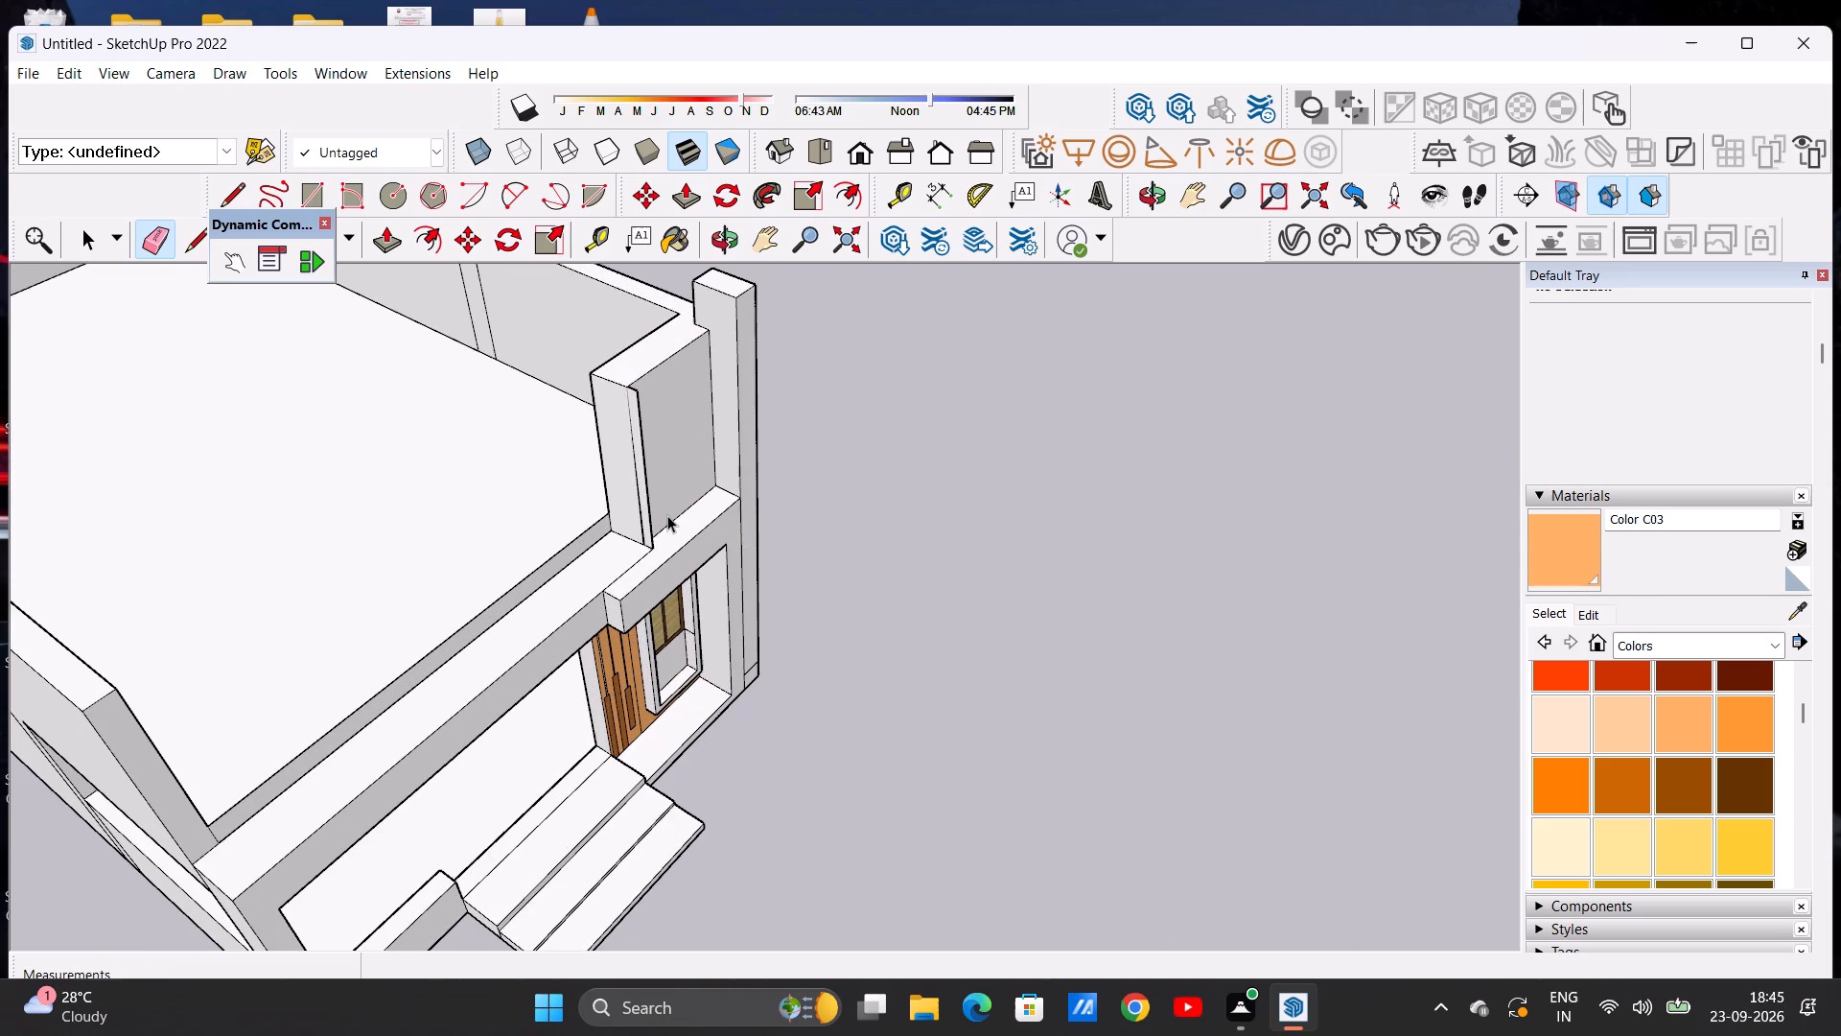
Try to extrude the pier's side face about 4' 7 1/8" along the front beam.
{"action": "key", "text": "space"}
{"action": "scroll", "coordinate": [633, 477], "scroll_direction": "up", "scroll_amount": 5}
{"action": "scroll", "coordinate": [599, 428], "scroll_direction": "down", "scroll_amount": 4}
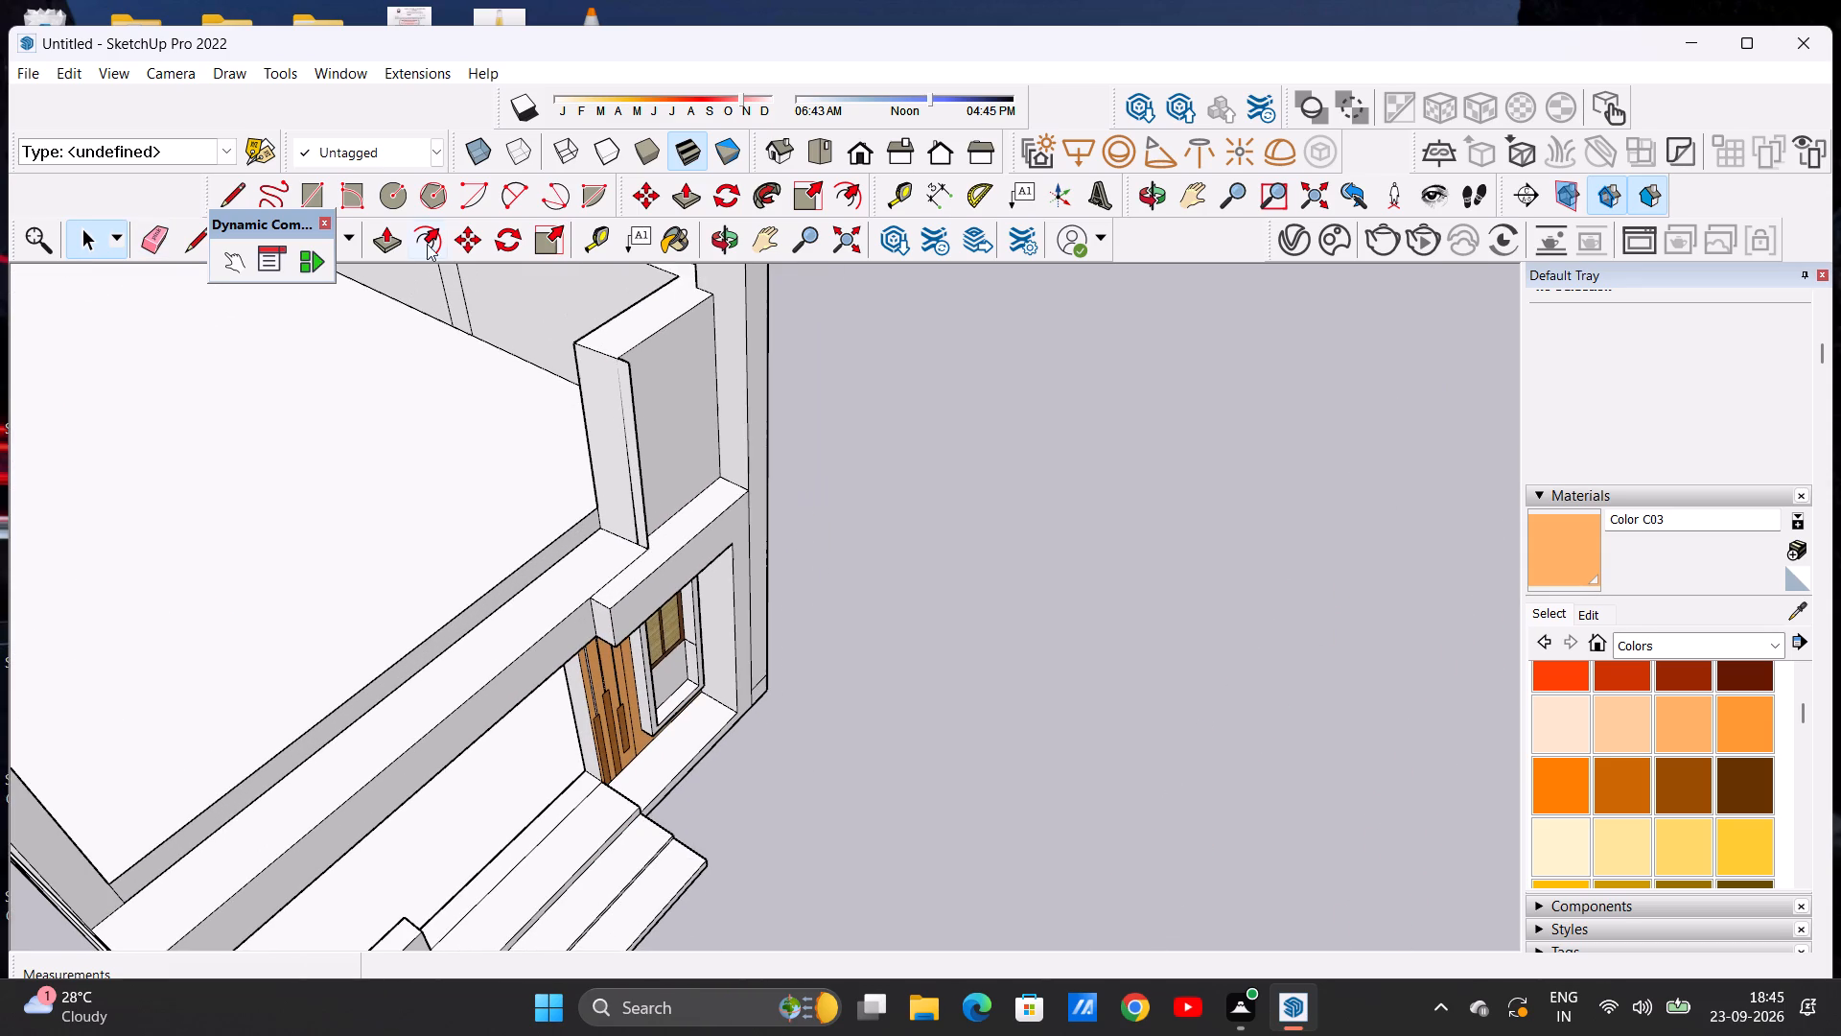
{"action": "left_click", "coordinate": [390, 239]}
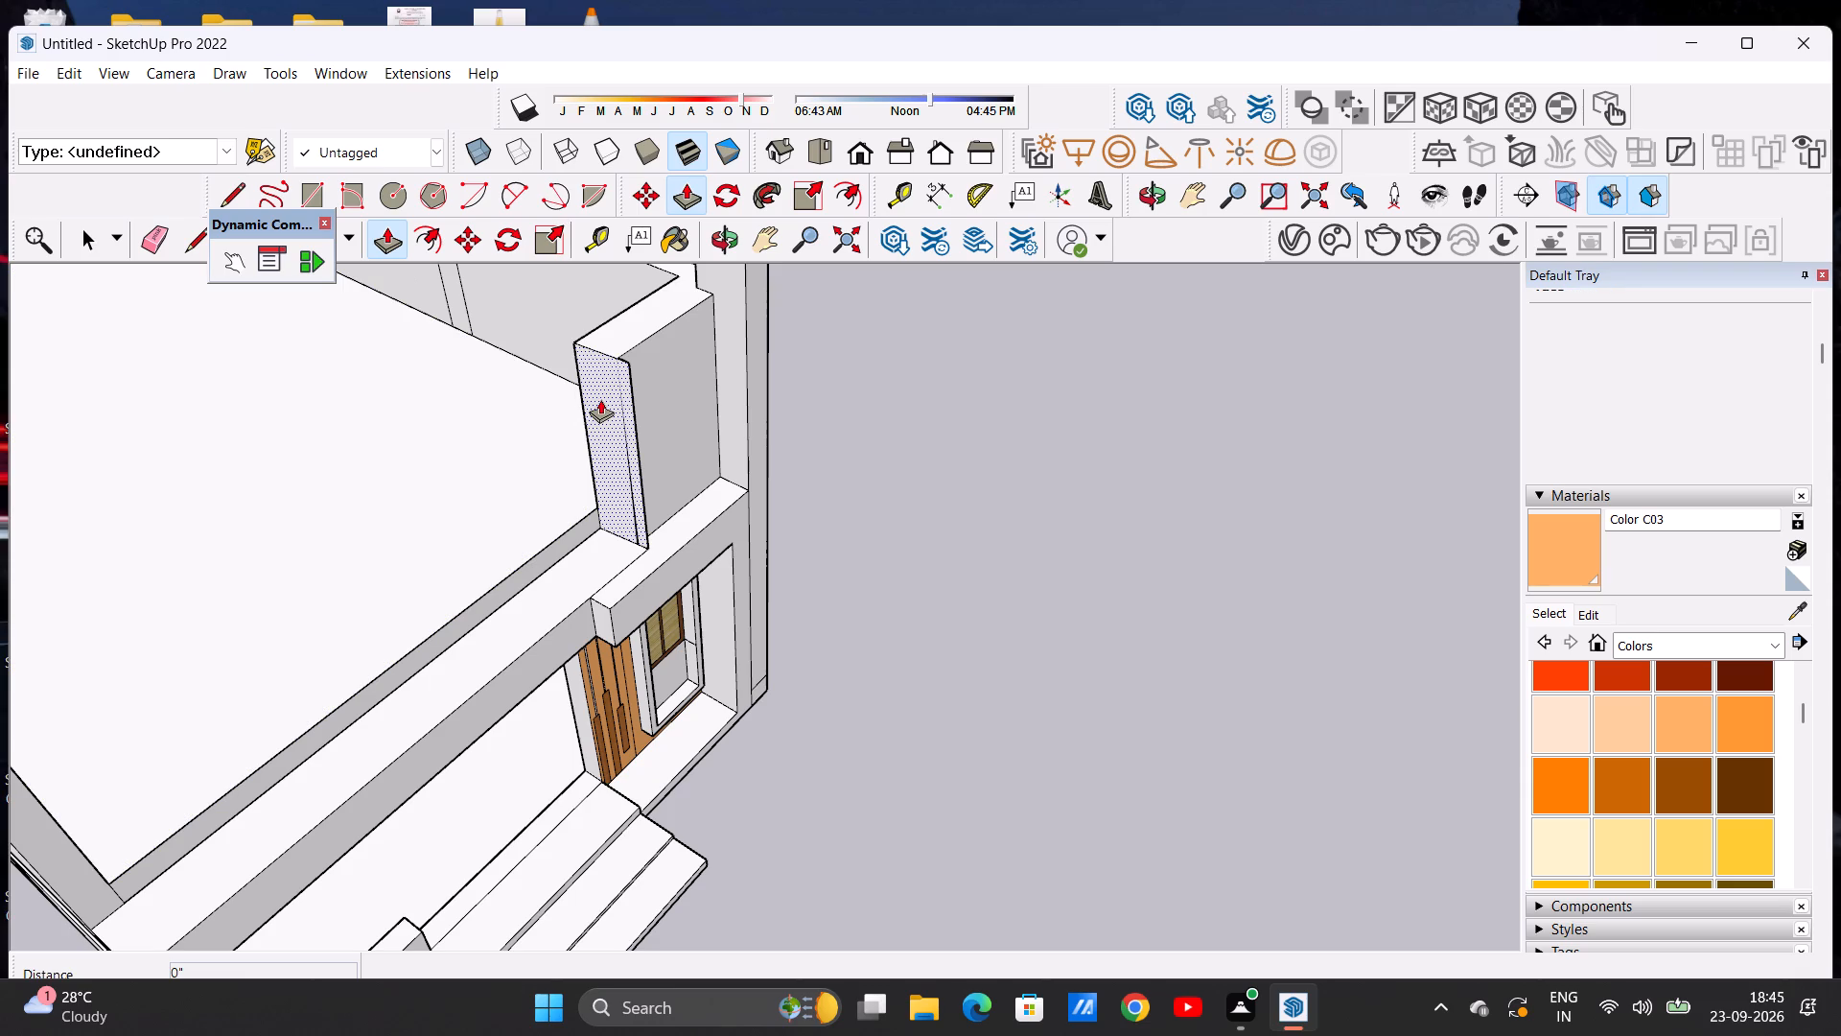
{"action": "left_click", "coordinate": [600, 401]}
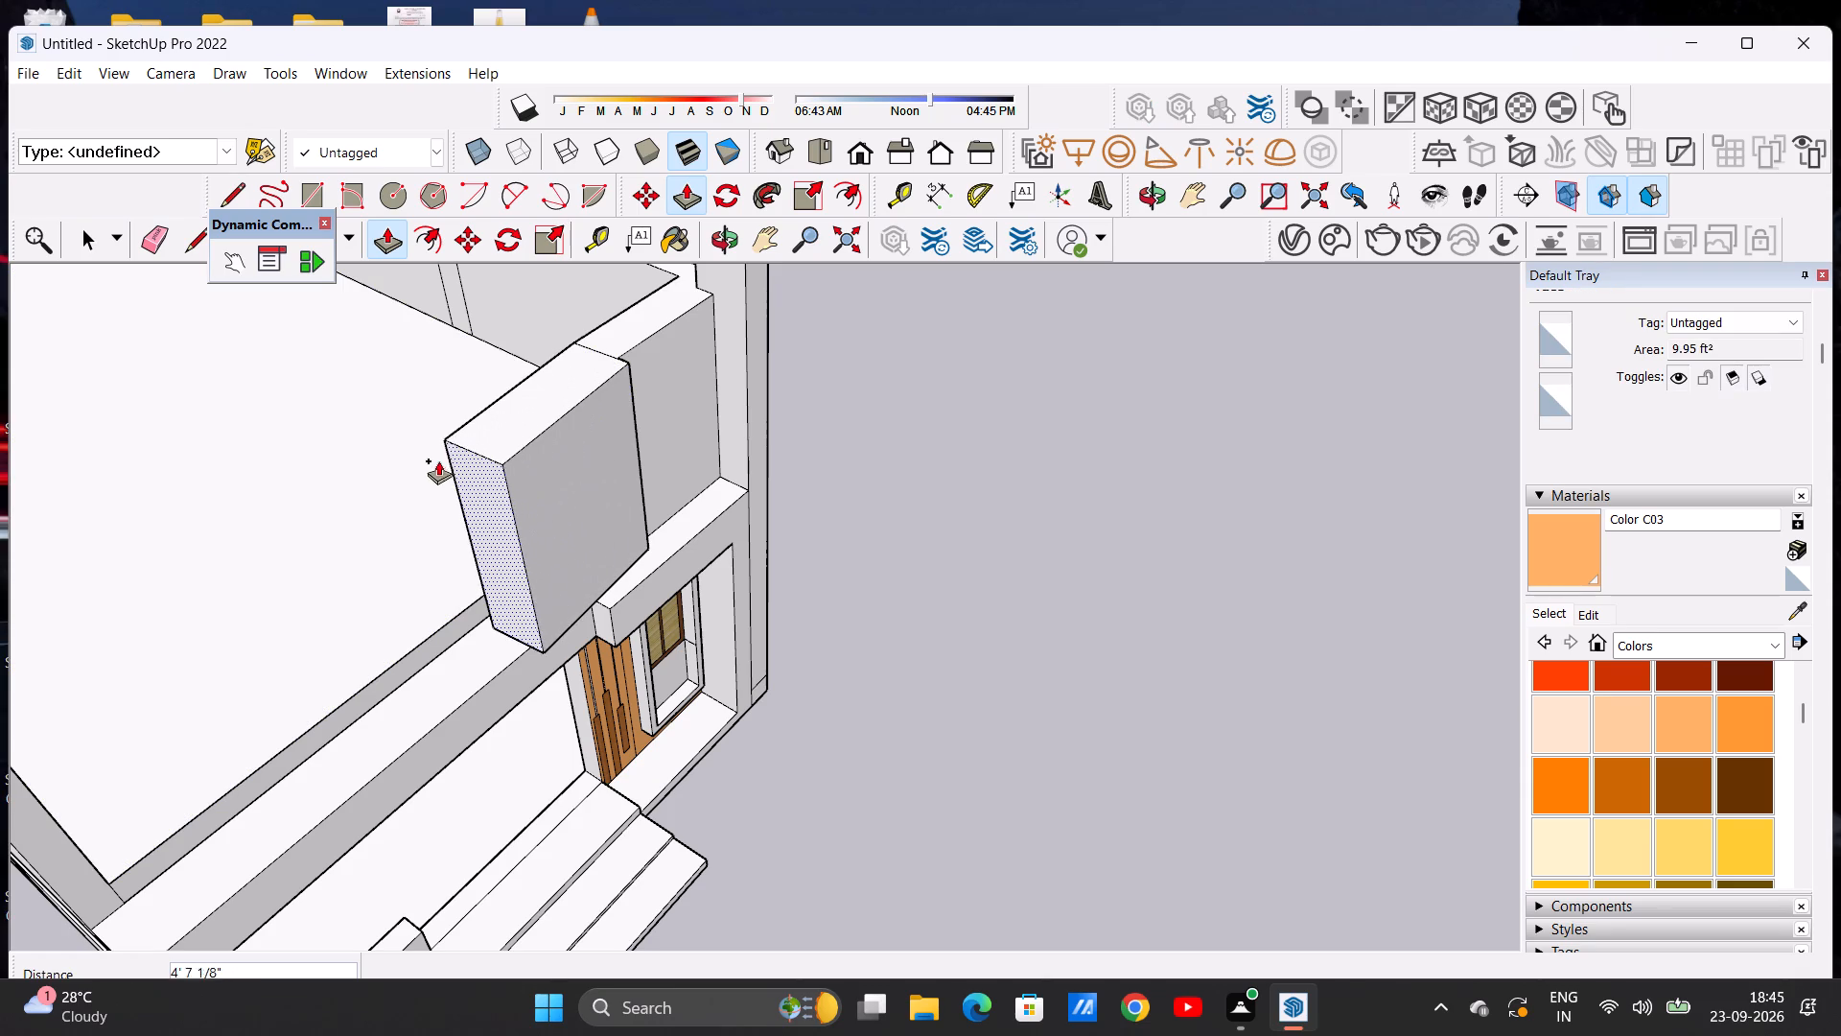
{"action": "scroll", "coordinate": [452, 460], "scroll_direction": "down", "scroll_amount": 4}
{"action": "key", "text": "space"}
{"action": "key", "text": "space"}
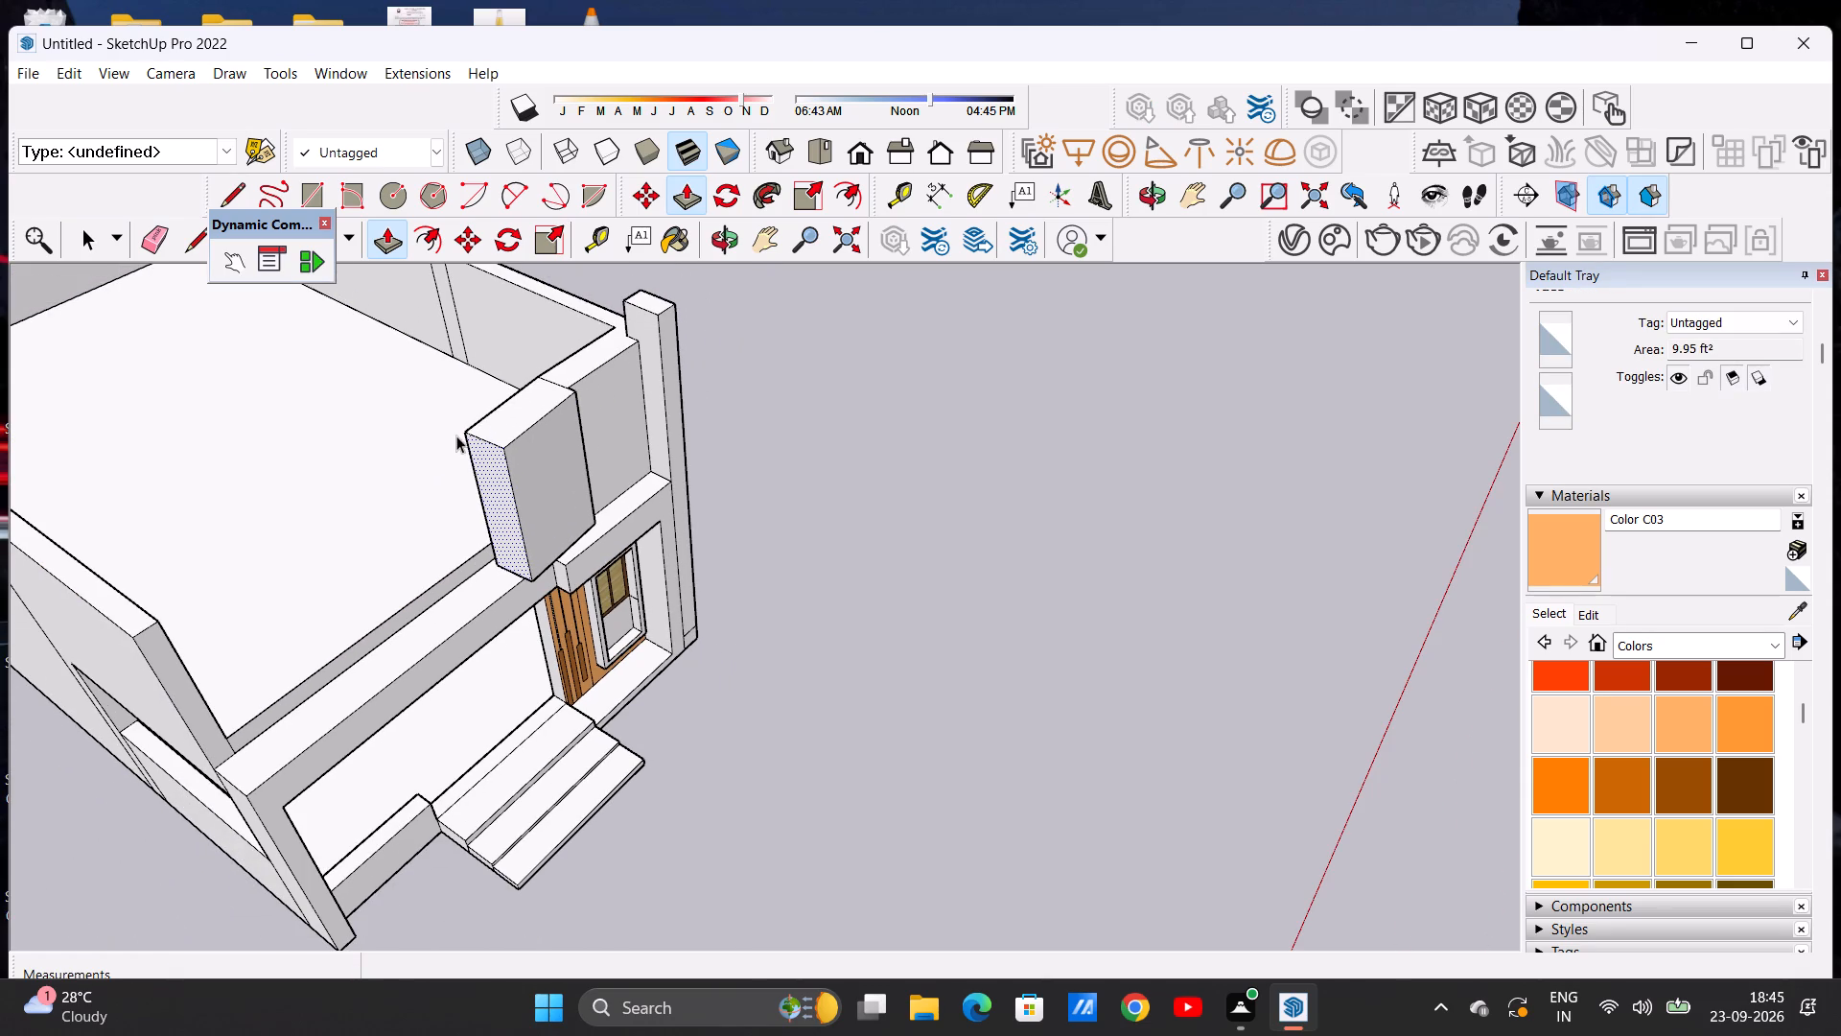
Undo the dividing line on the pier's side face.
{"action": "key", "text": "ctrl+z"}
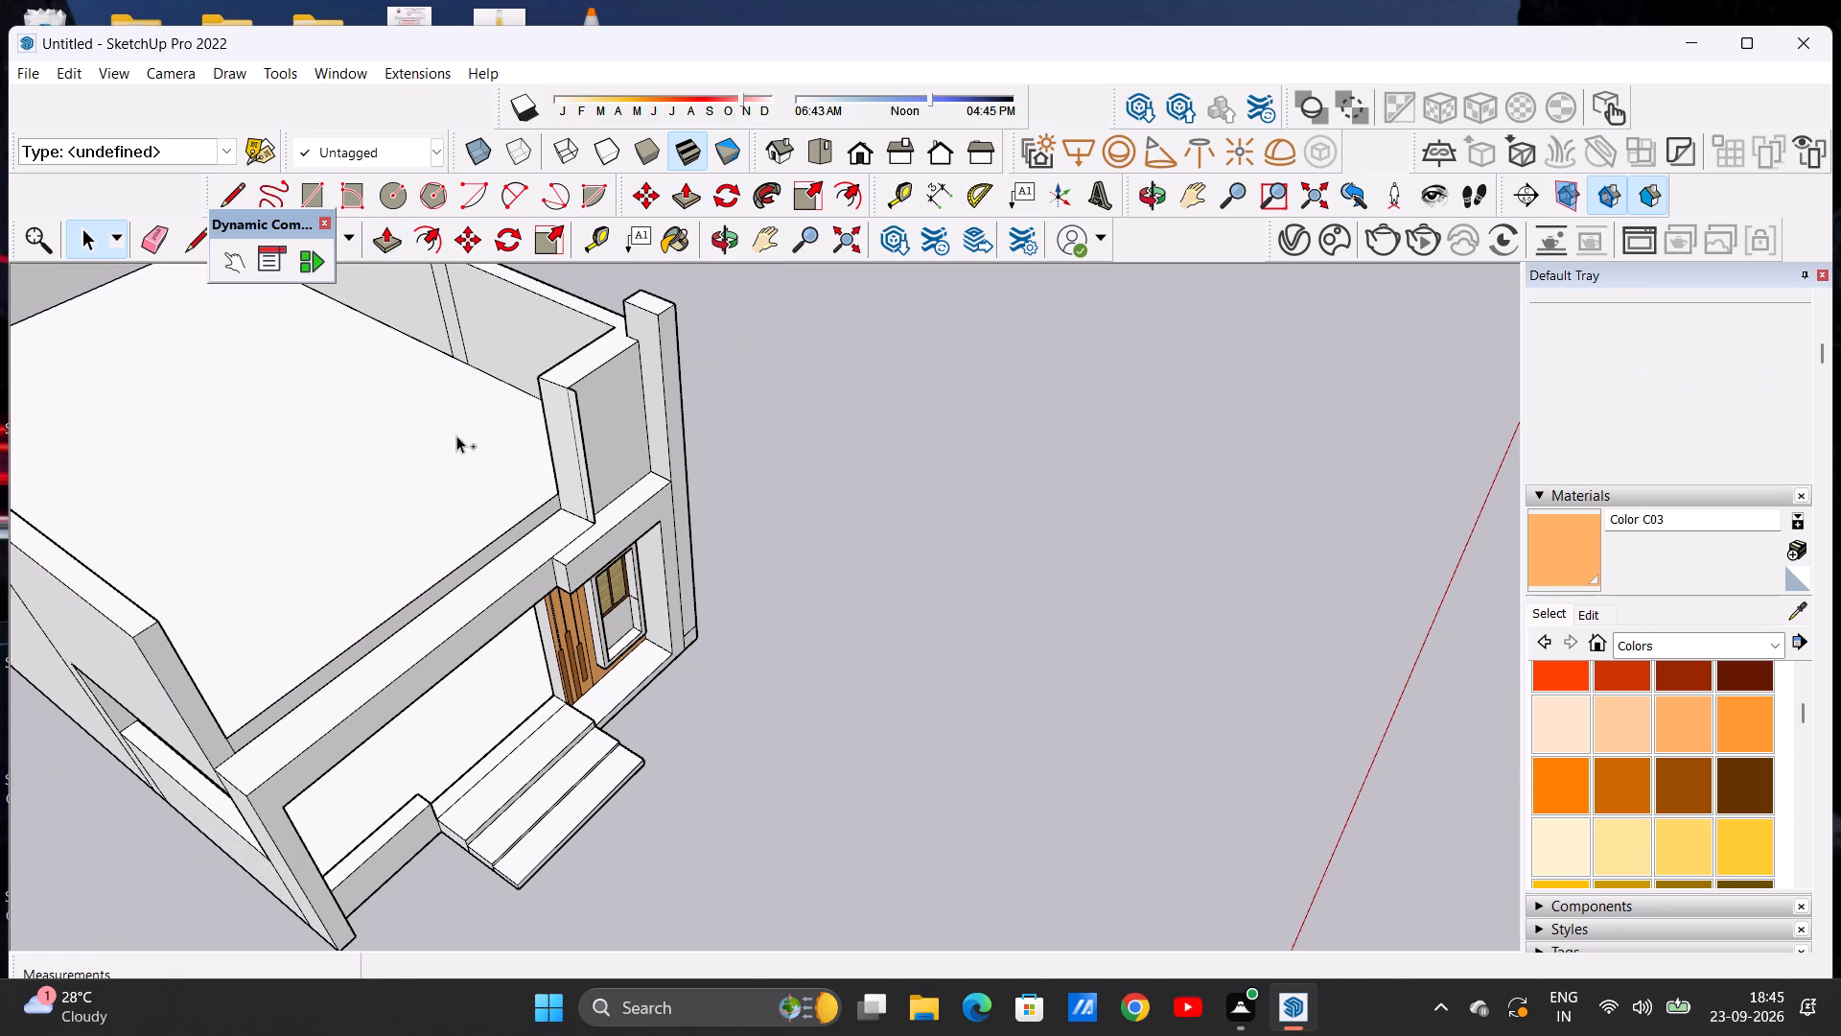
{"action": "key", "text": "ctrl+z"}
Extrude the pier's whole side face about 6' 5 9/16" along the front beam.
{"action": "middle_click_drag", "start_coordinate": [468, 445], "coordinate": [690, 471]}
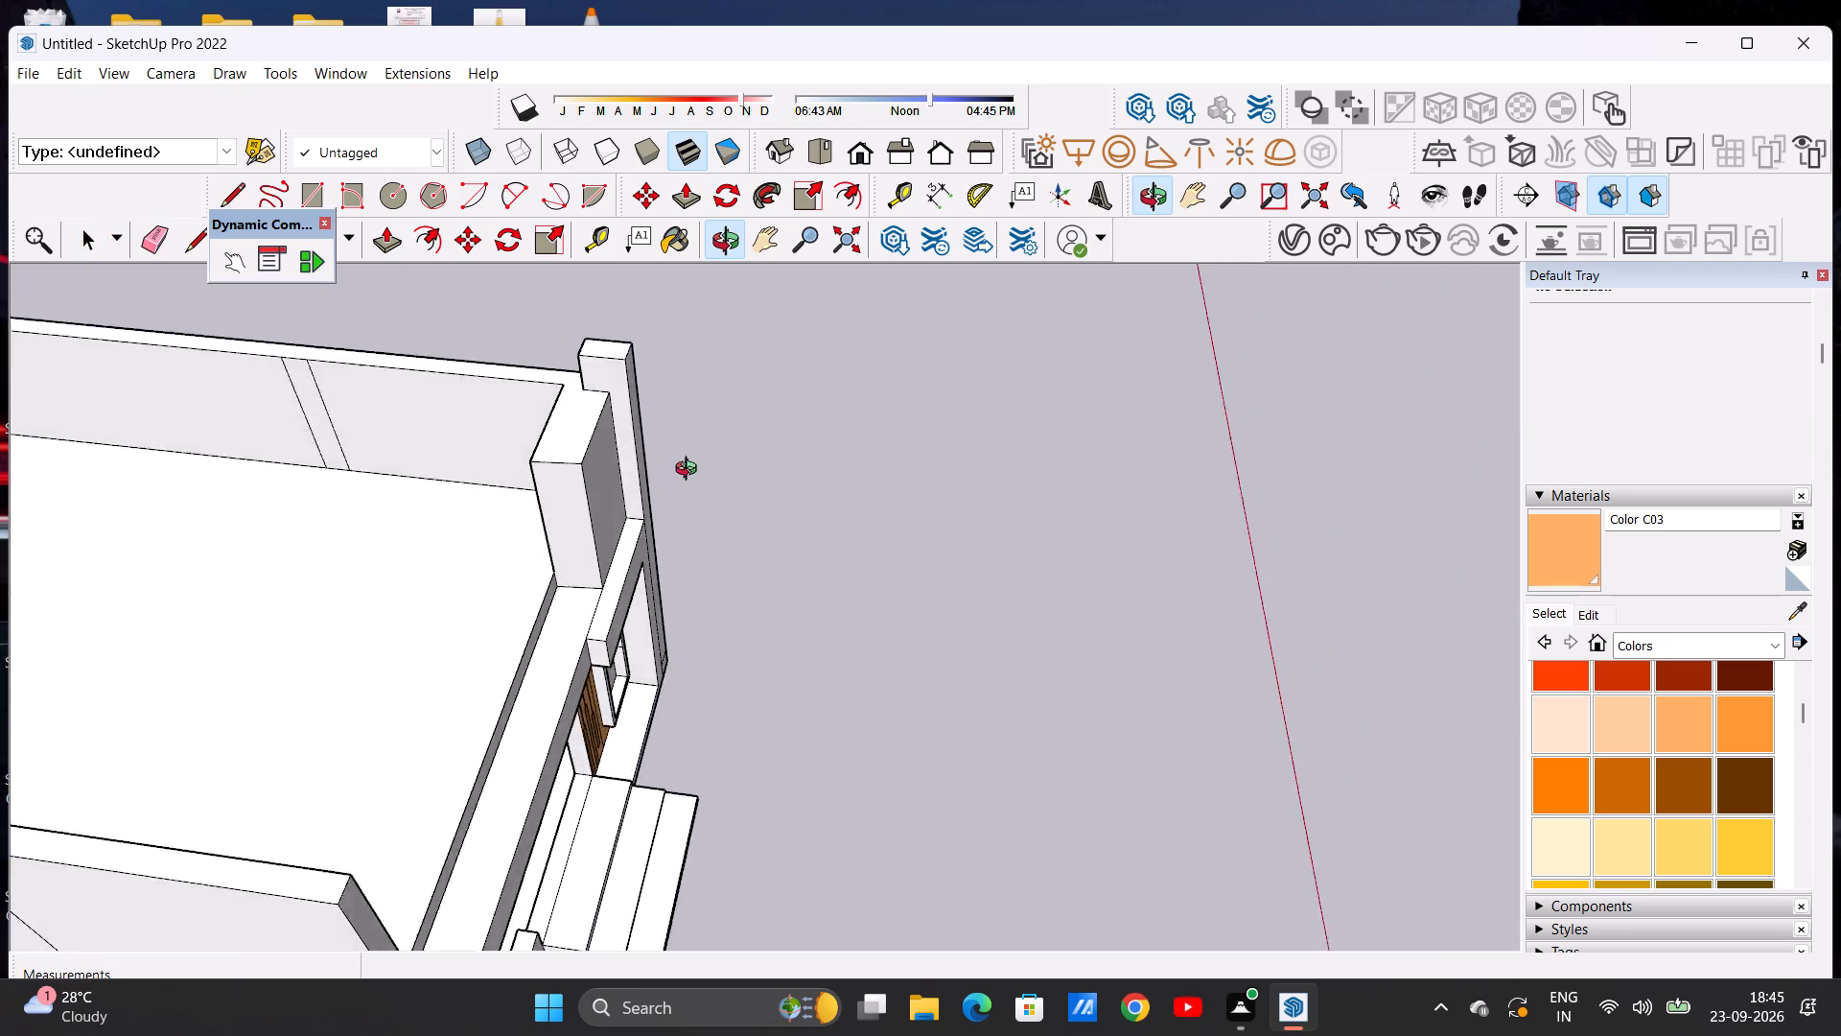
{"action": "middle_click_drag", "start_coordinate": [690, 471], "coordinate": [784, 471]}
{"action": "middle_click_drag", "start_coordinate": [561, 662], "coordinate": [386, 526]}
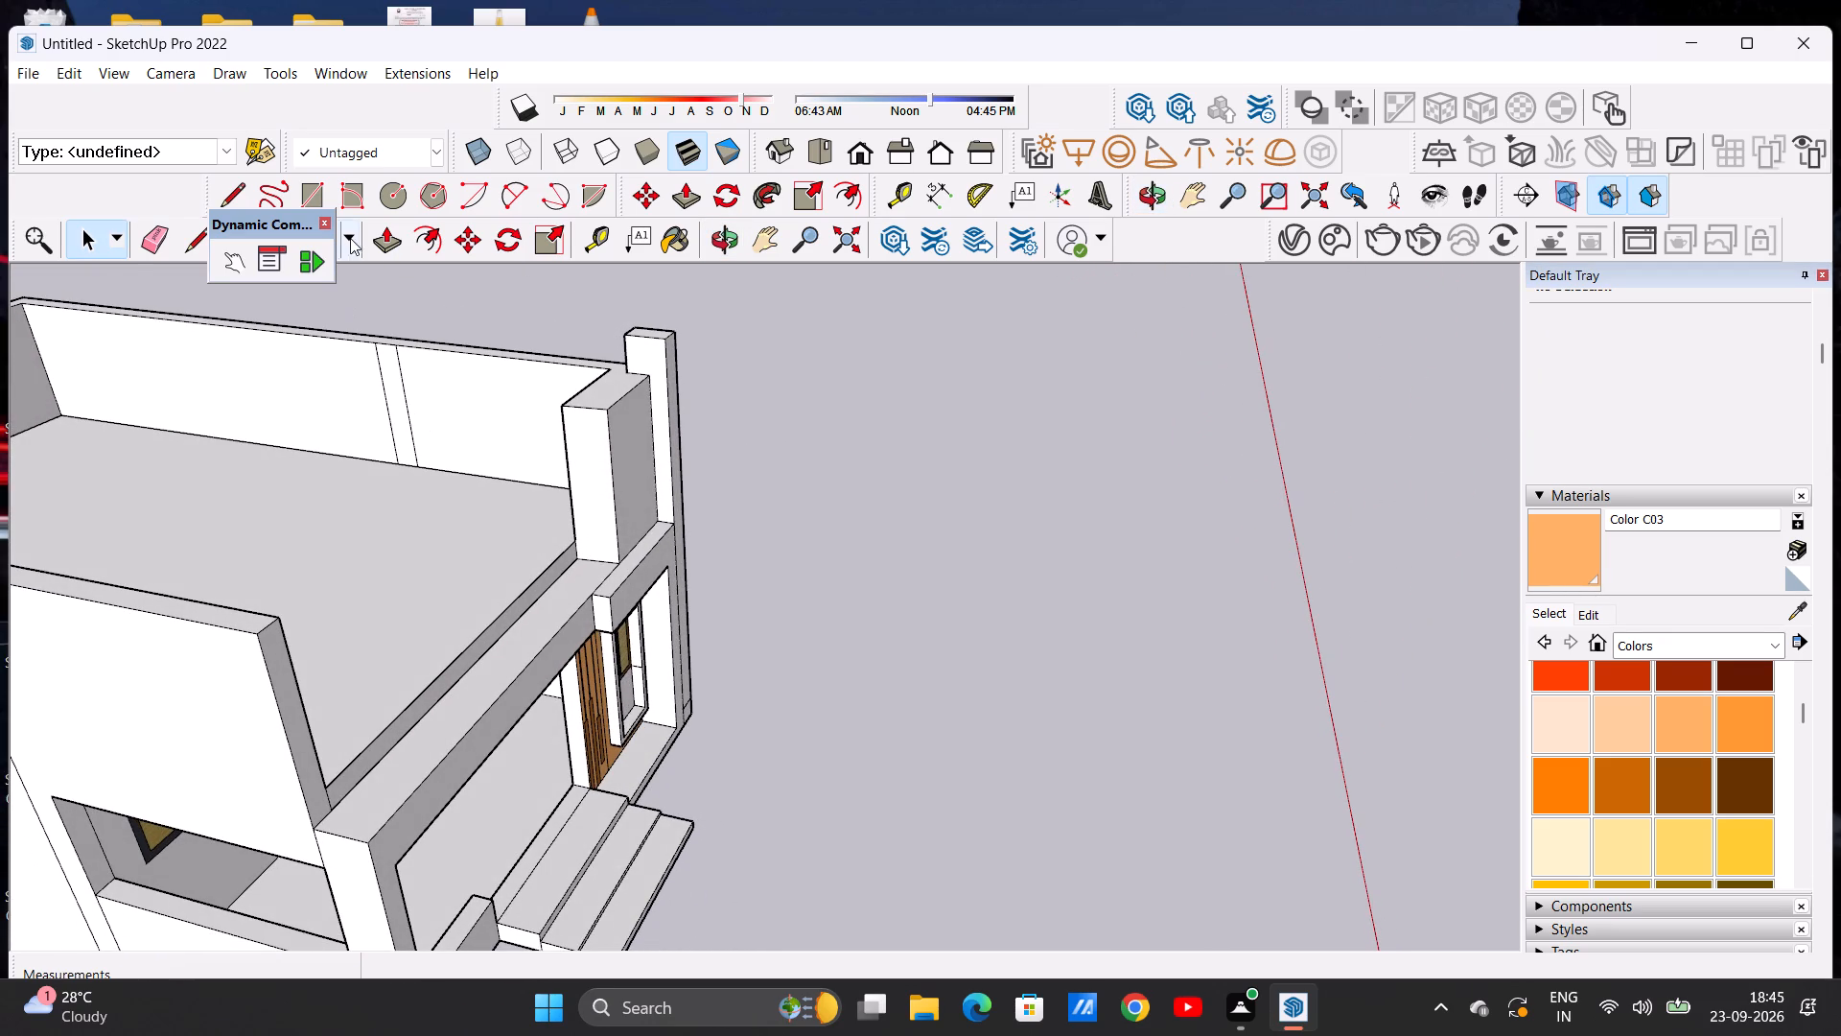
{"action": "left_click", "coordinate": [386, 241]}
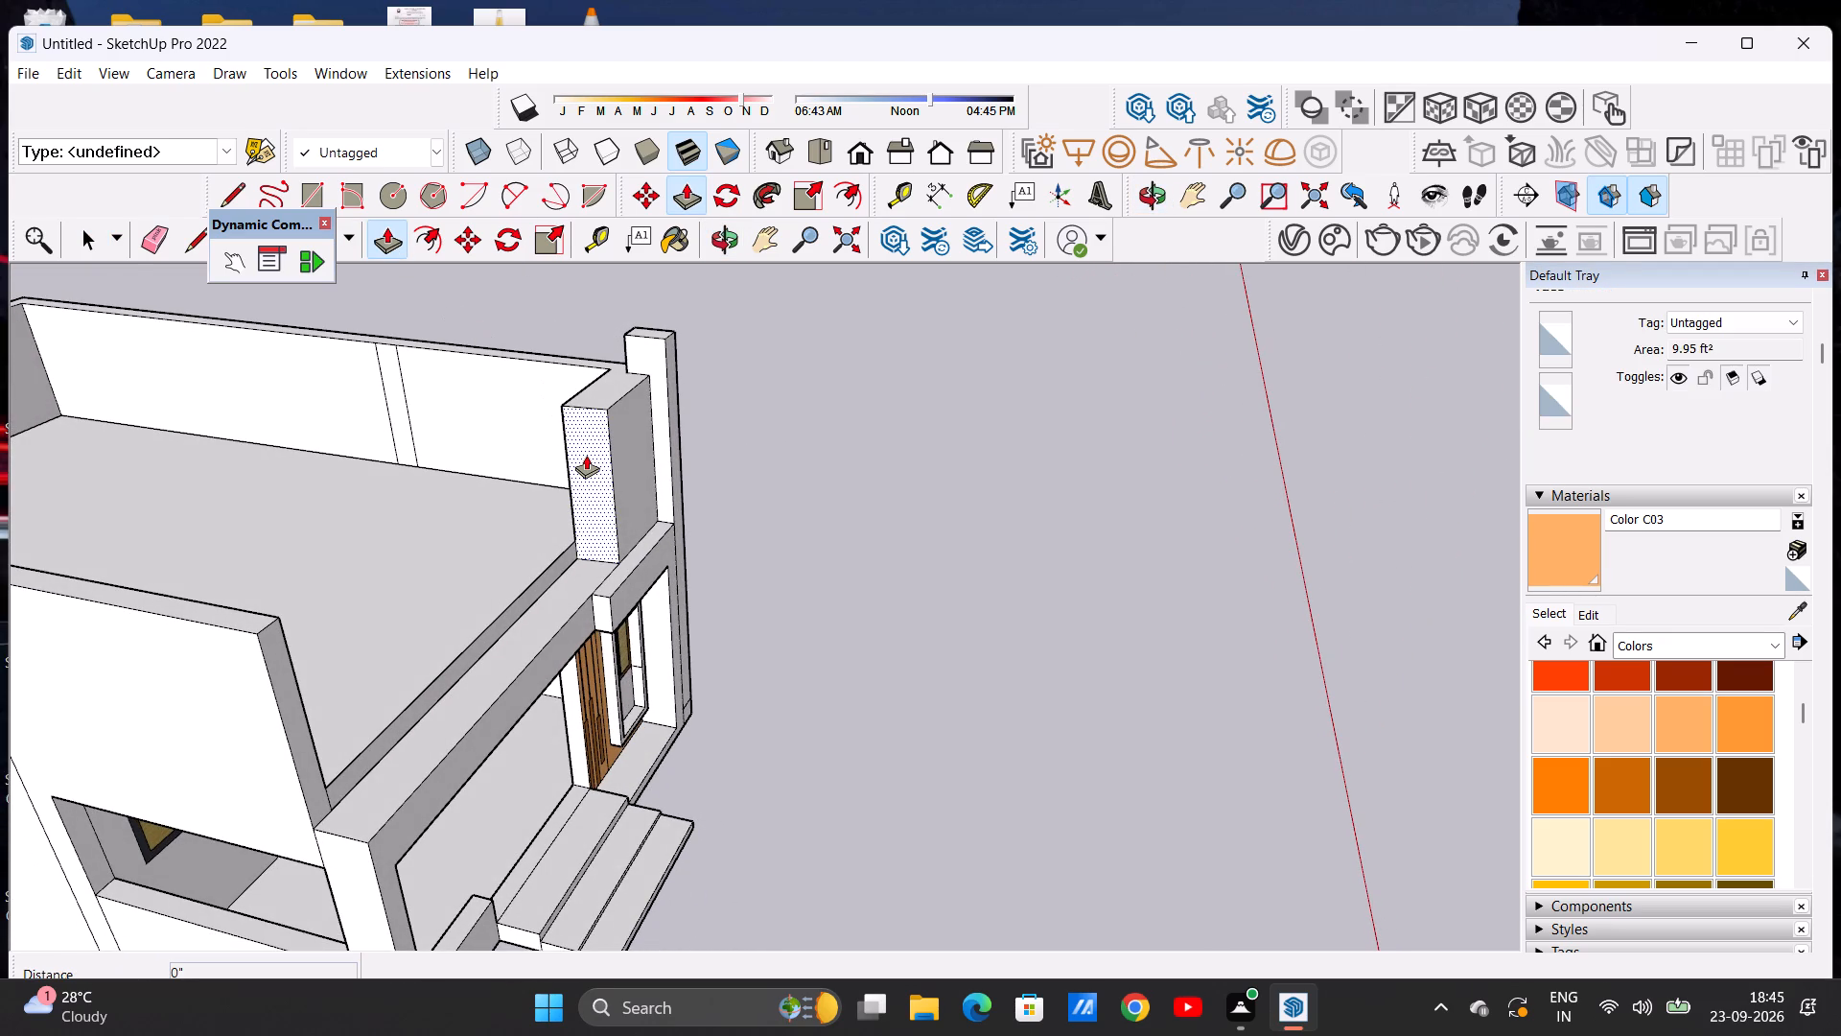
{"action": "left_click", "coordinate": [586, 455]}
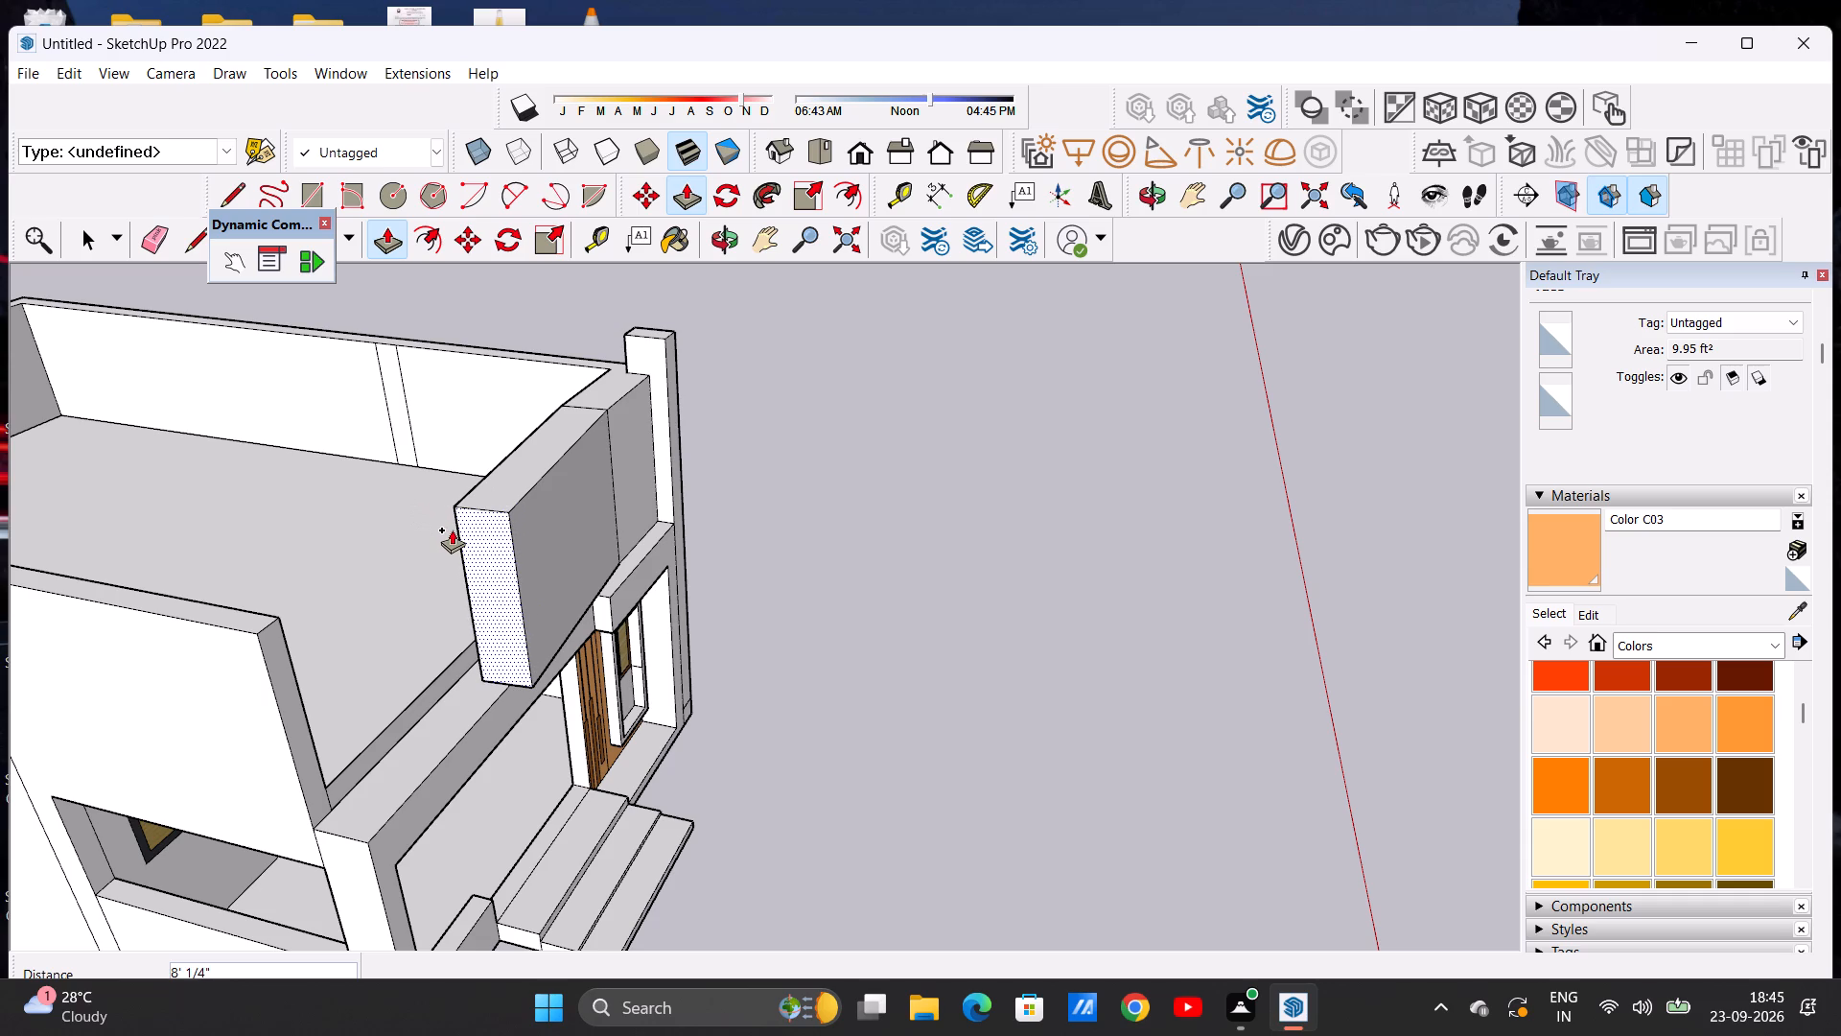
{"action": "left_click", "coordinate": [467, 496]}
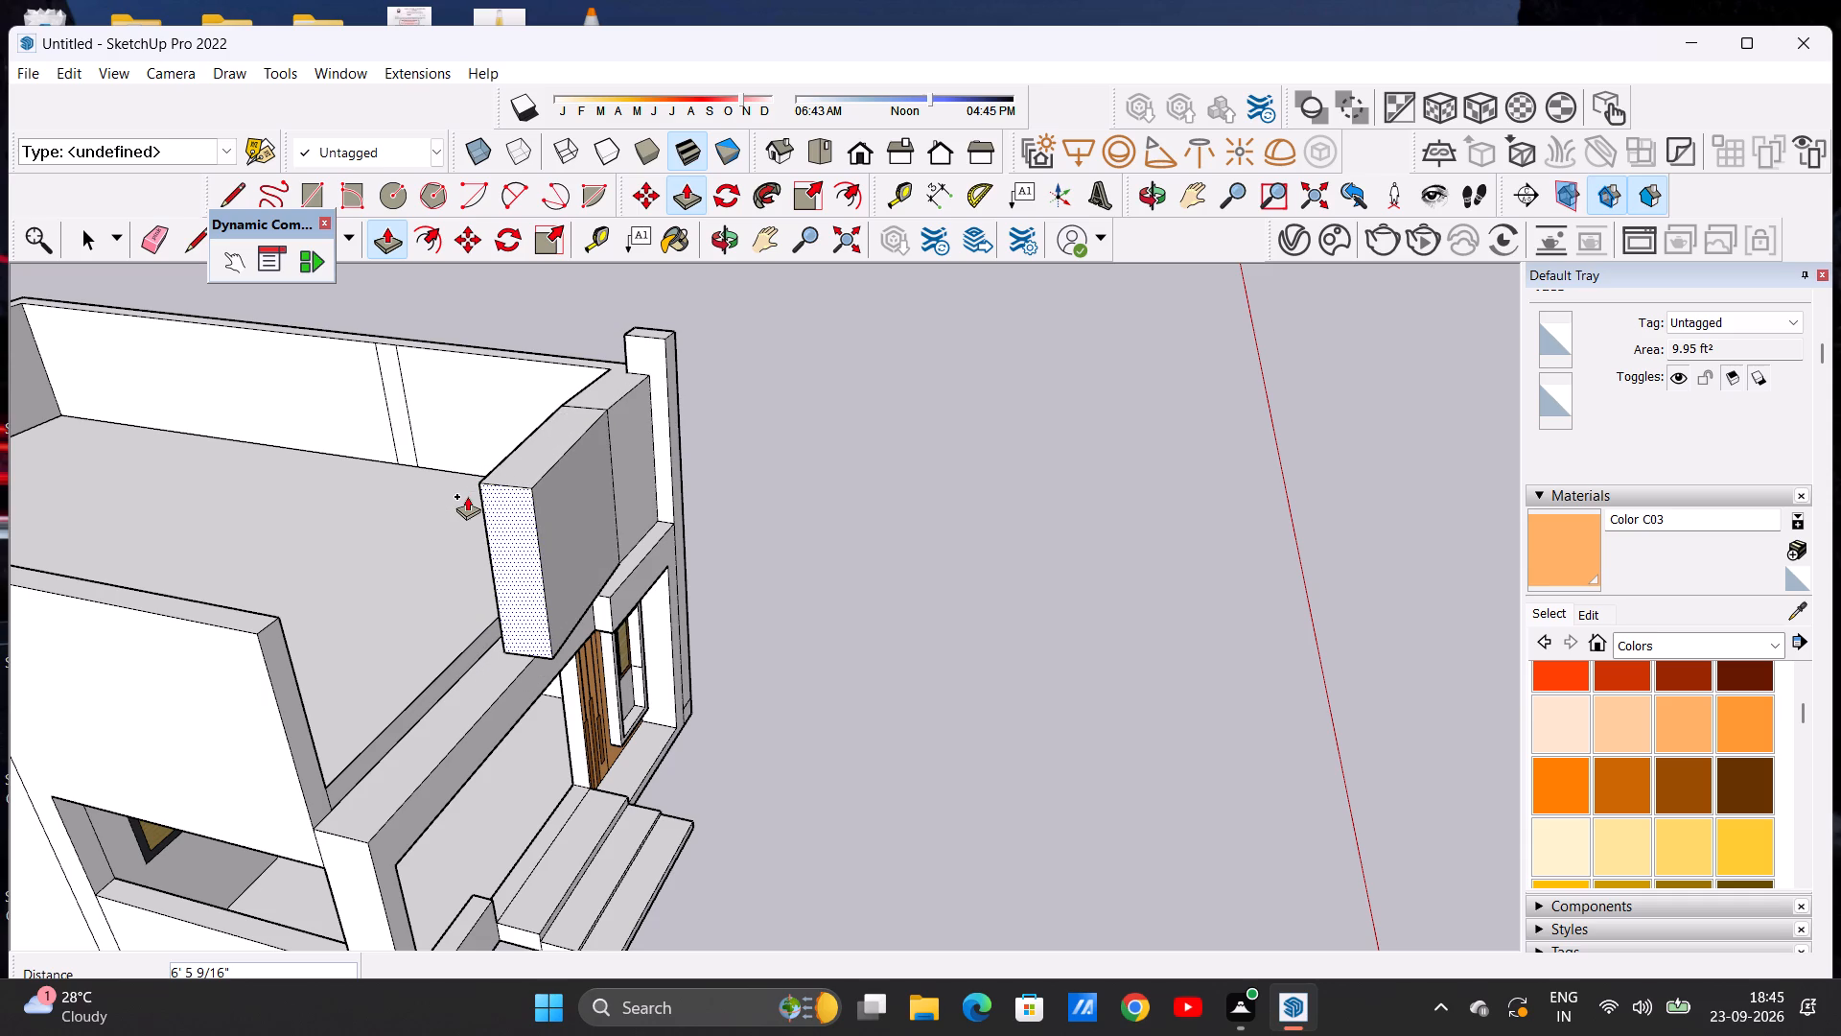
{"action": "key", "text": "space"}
Examine the extended parapet block from the front and from above, checking how it sits over the beam and window bay.
{"action": "middle_click_drag", "start_coordinate": [522, 544], "coordinate": [362, 491]}
{"action": "middle_click_drag", "start_coordinate": [581, 499], "coordinate": [565, 492]}
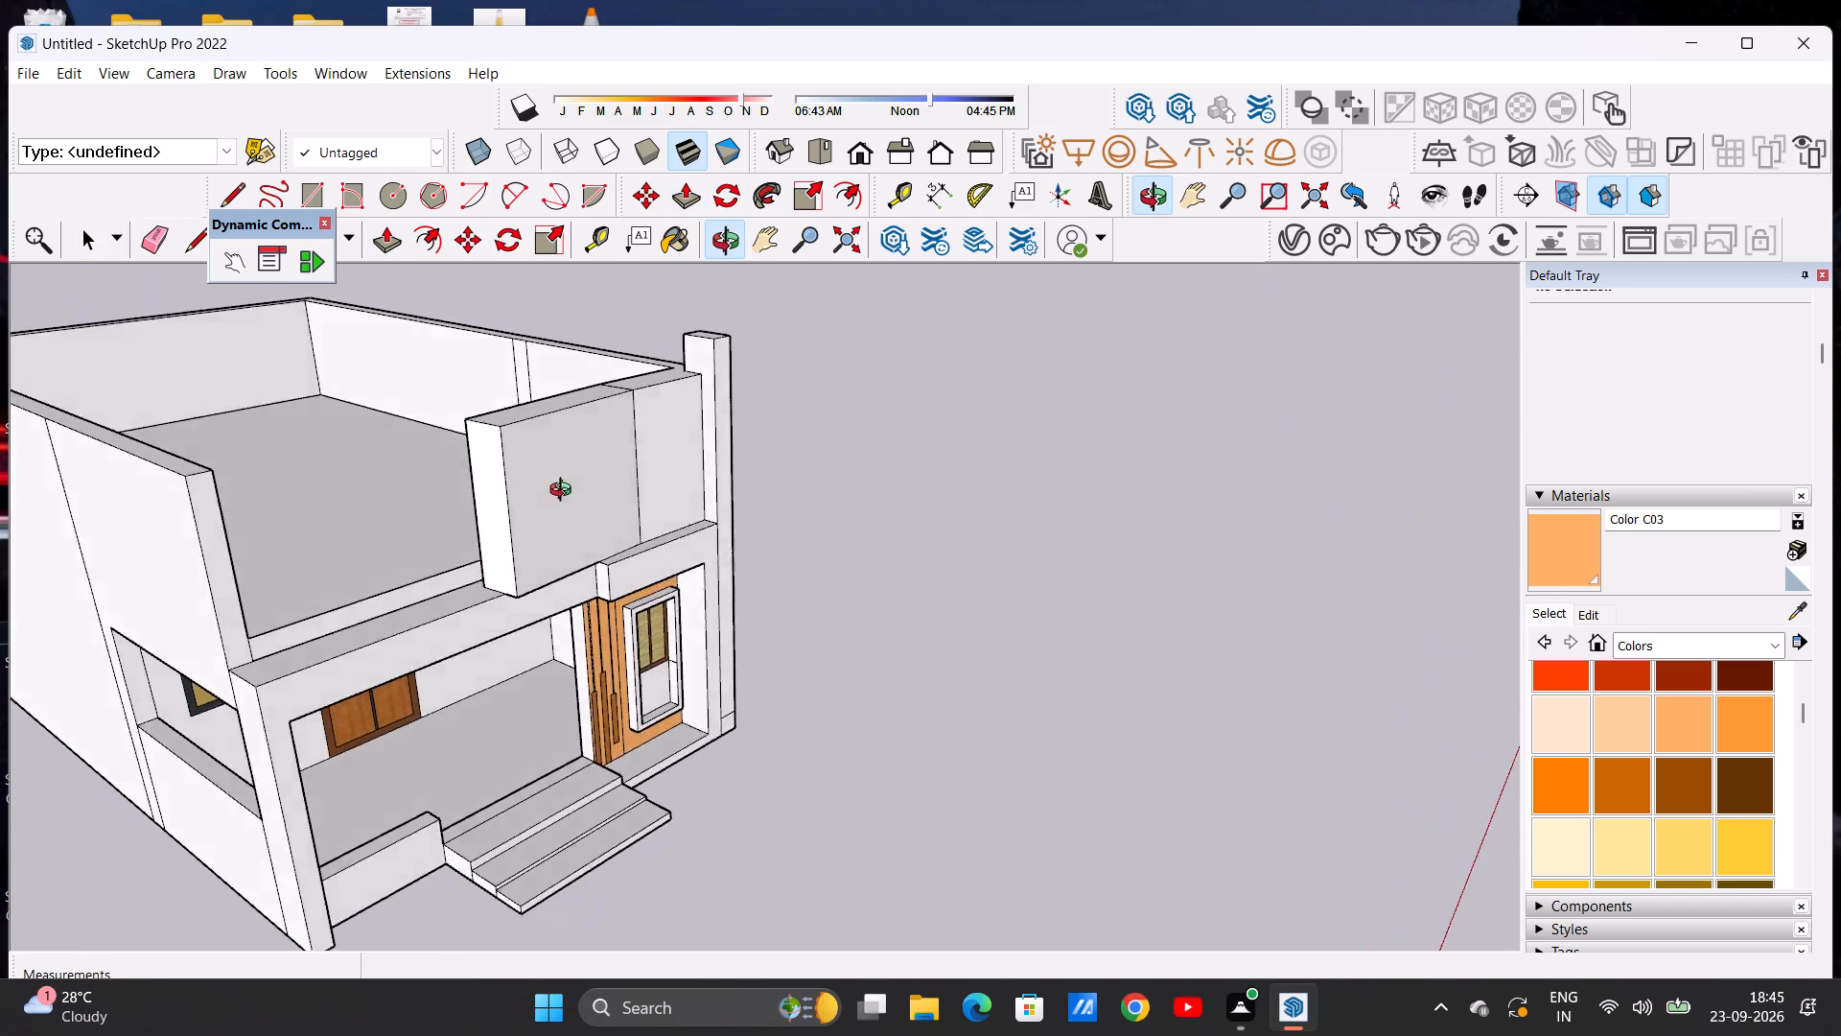
{"action": "middle_click_drag", "start_coordinate": [565, 492], "coordinate": [371, 450]}
{"action": "scroll", "coordinate": [376, 451], "scroll_direction": "up", "scroll_amount": 1}
{"action": "scroll", "coordinate": [952, 483], "scroll_direction": "up", "scroll_amount": 5}
{"action": "scroll", "coordinate": [752, 504], "scroll_direction": "down", "scroll_amount": 4}
{"action": "middle_click_drag", "start_coordinate": [667, 511], "coordinate": [561, 653]}
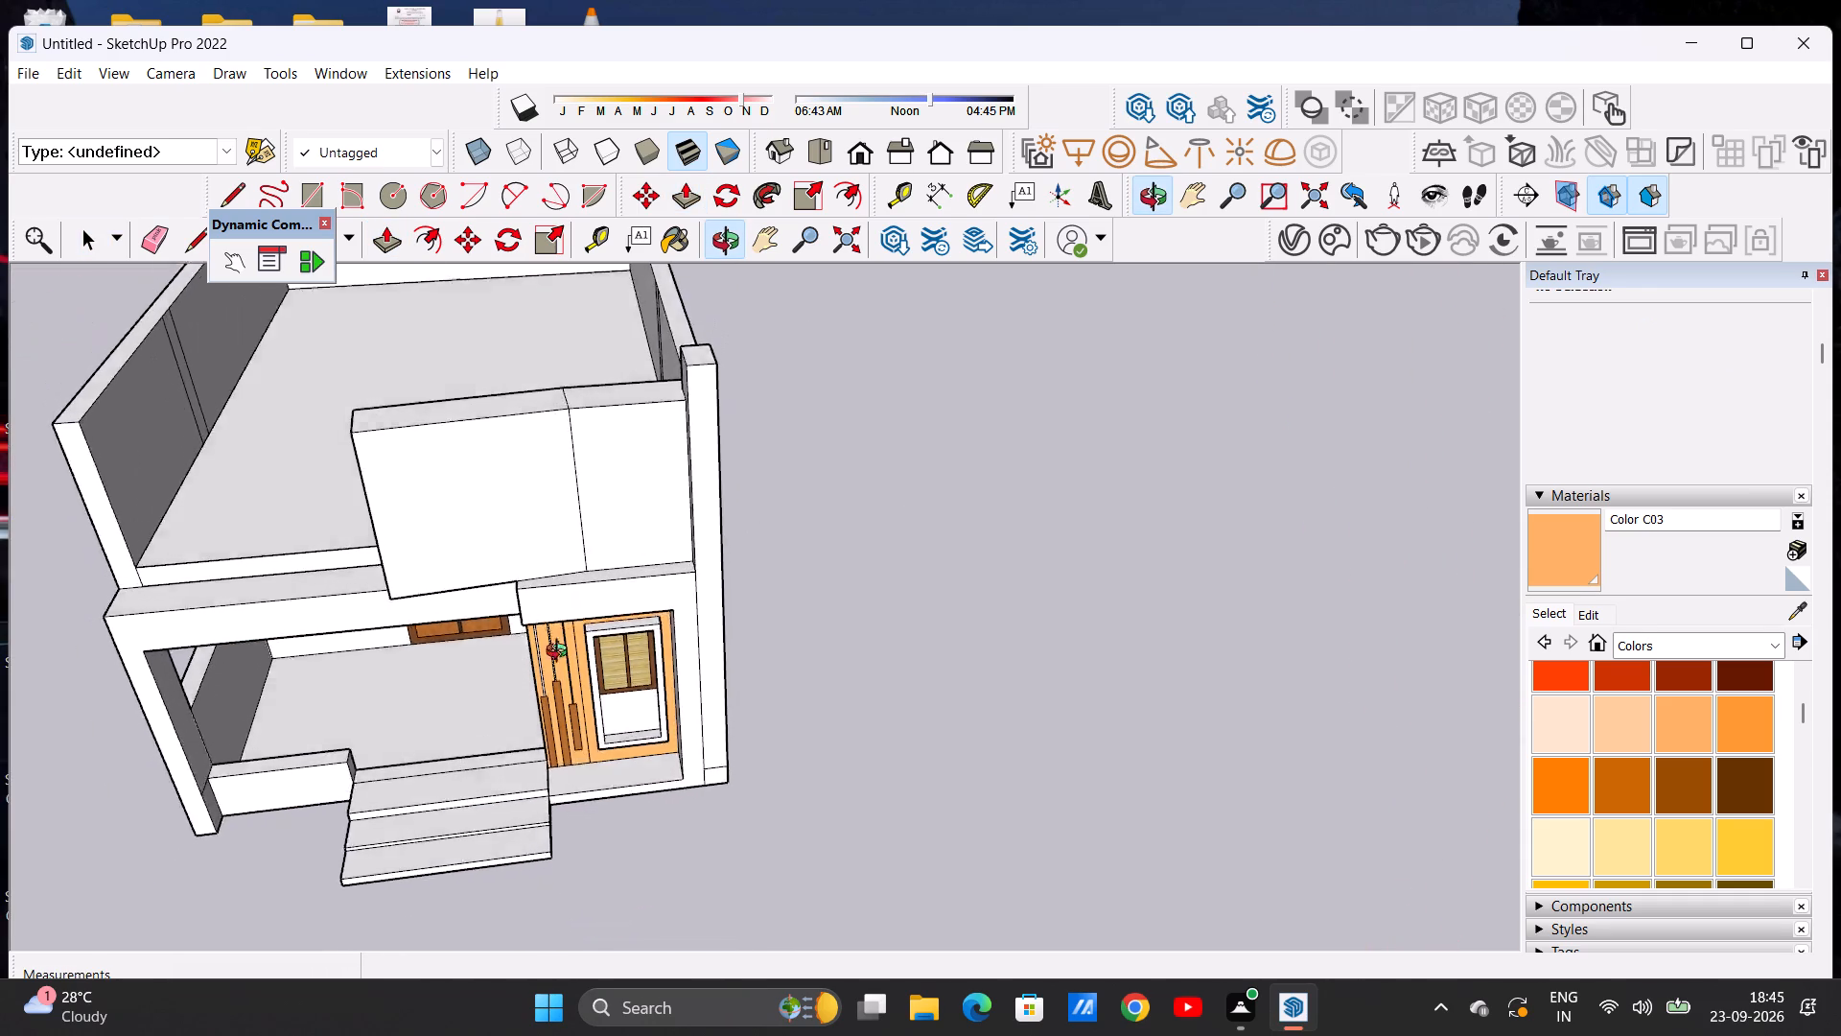
{"action": "middle_click_drag", "start_coordinate": [561, 653], "coordinate": [552, 684]}
{"action": "scroll", "coordinate": [578, 569], "scroll_direction": "up", "scroll_amount": 4}
{"action": "scroll", "coordinate": [594, 544], "scroll_direction": "down", "scroll_amount": 7}
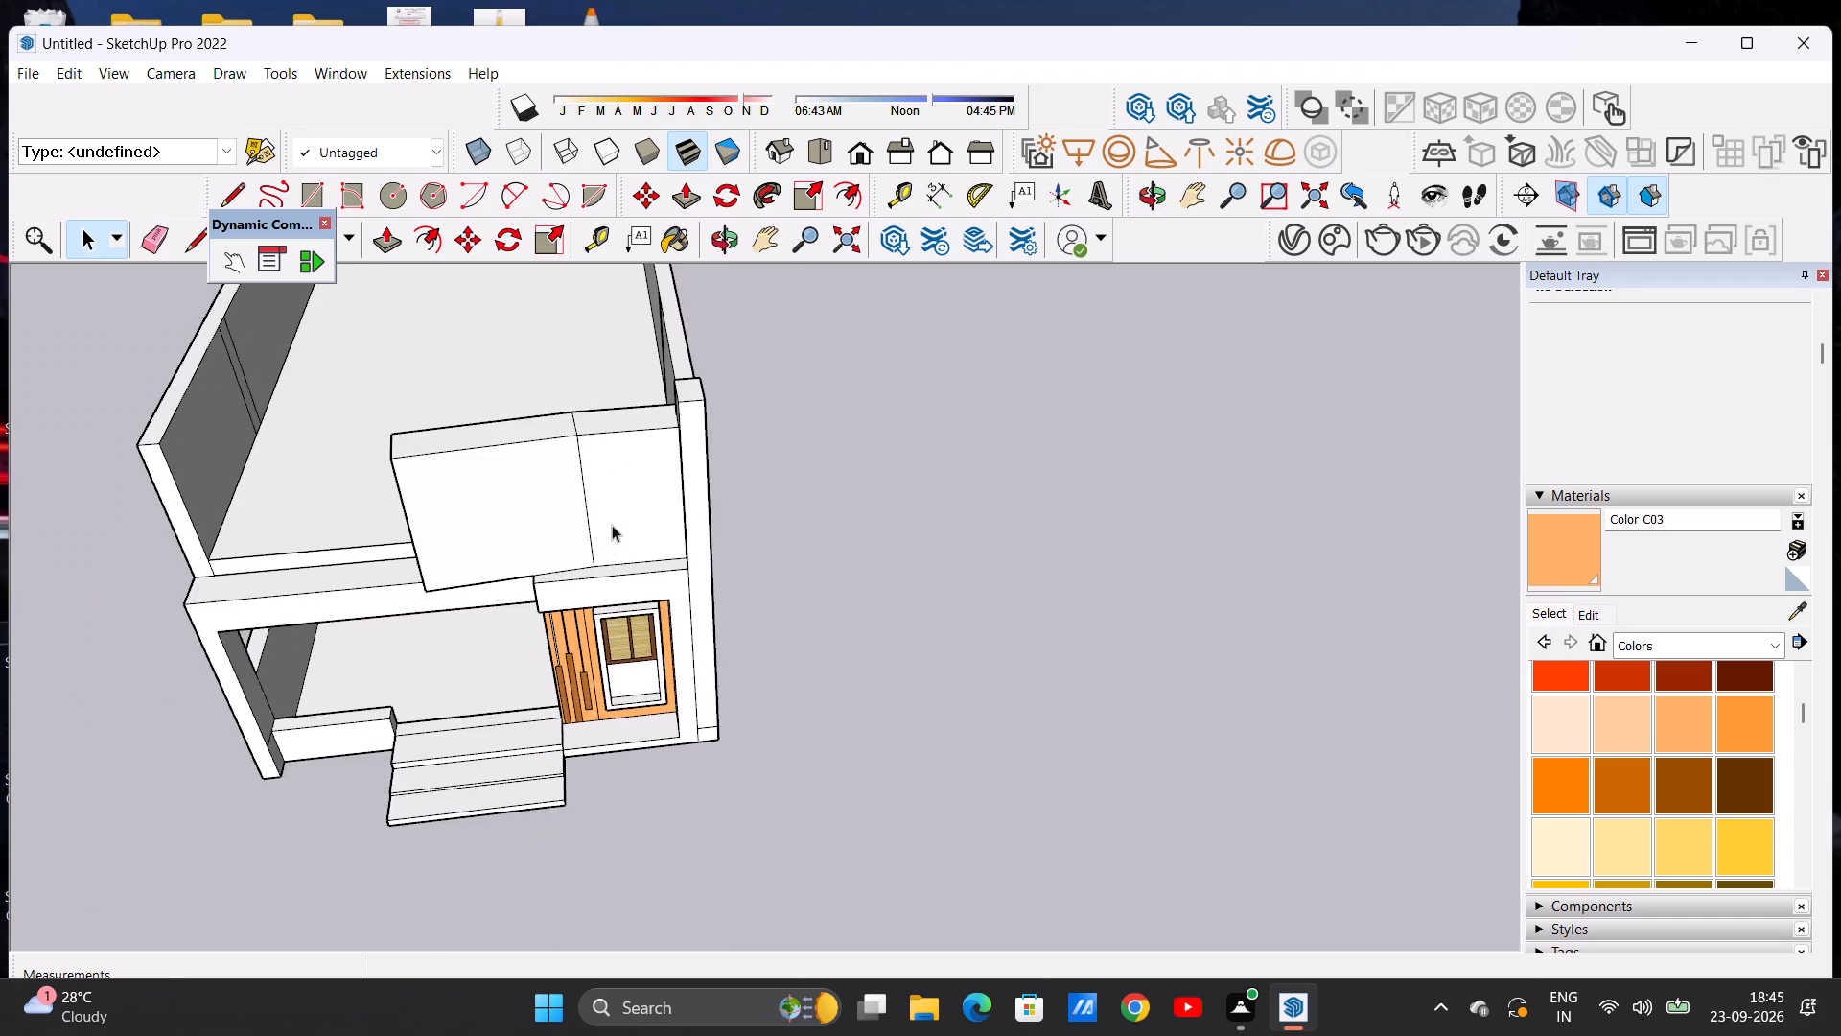
Undo the parapet block extrusion, the pier's front face Push/Pull and the earlier edits at the corner column's base.
{"action": "scroll", "coordinate": [619, 517], "scroll_direction": "up", "scroll_amount": 4}
{"action": "key", "text": "ctrl+z"}
{"action": "key", "text": "ctrl+z"}
{"action": "key", "text": "ctrl+z"}
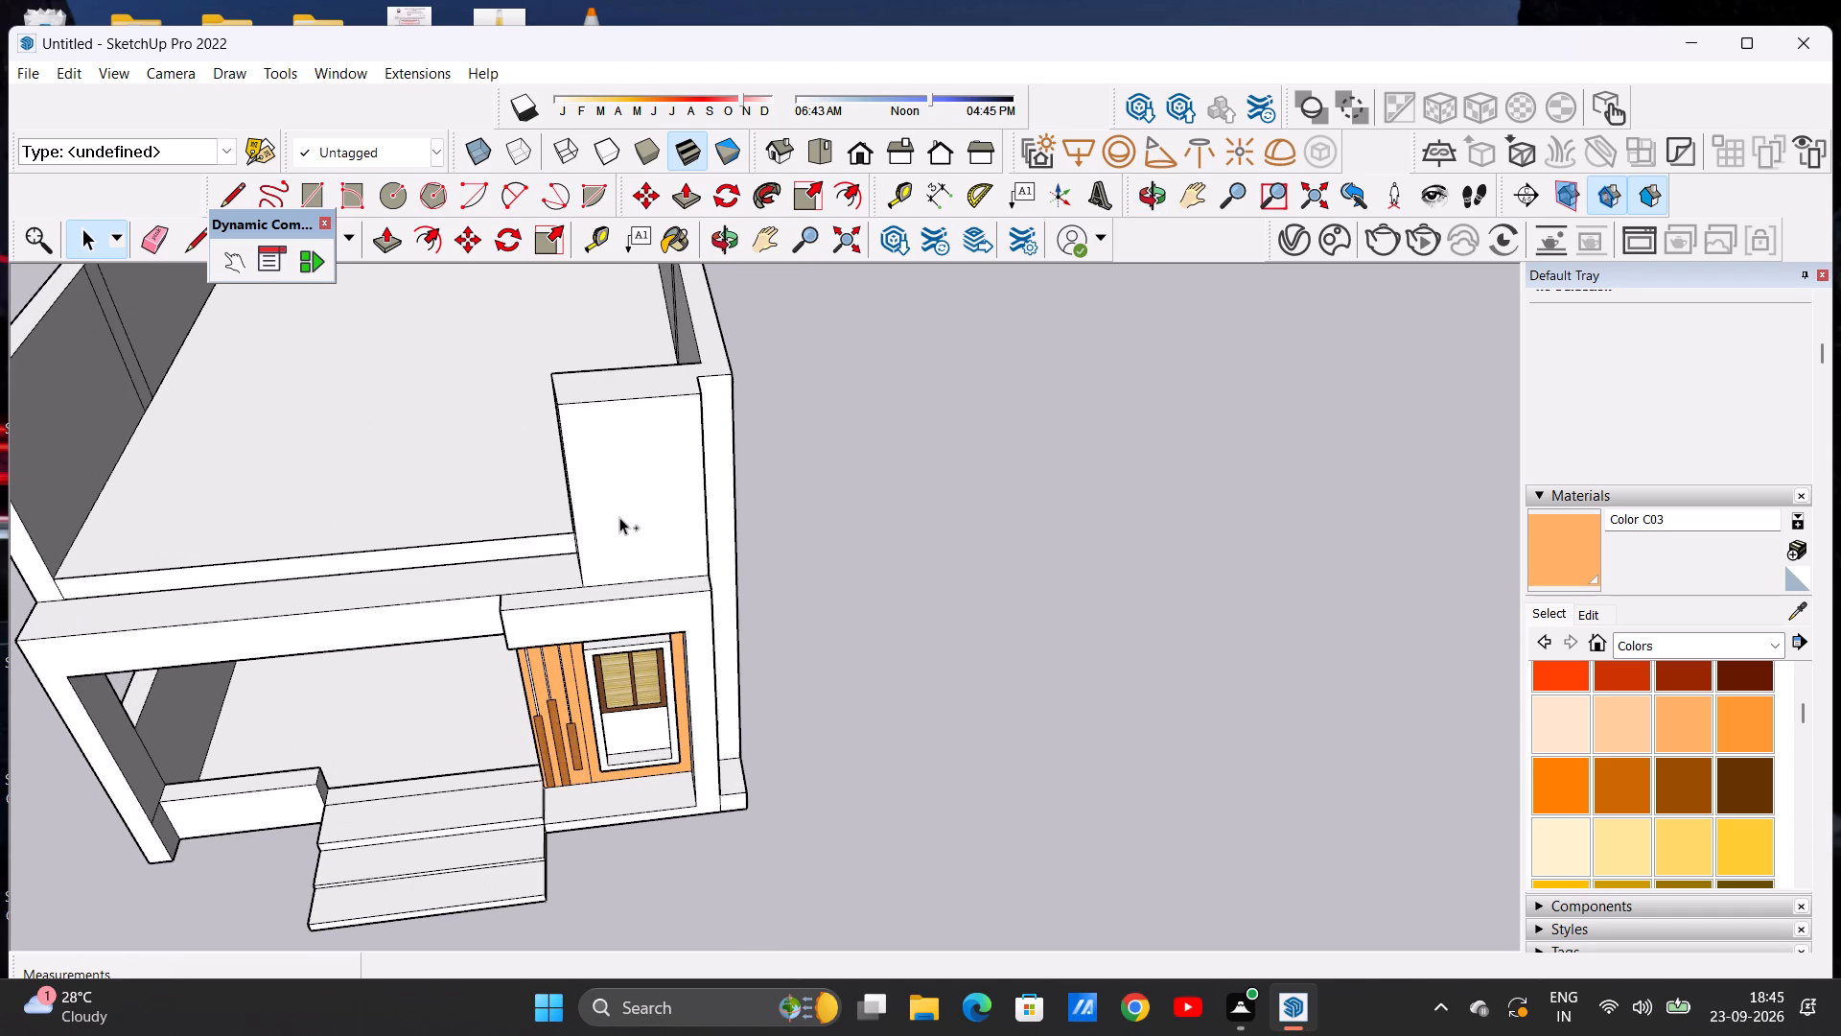
{"action": "key", "text": "ctrl+z"}
{"action": "scroll", "coordinate": [619, 517], "scroll_direction": "up", "scroll_amount": 5, "text": "ctrl"}
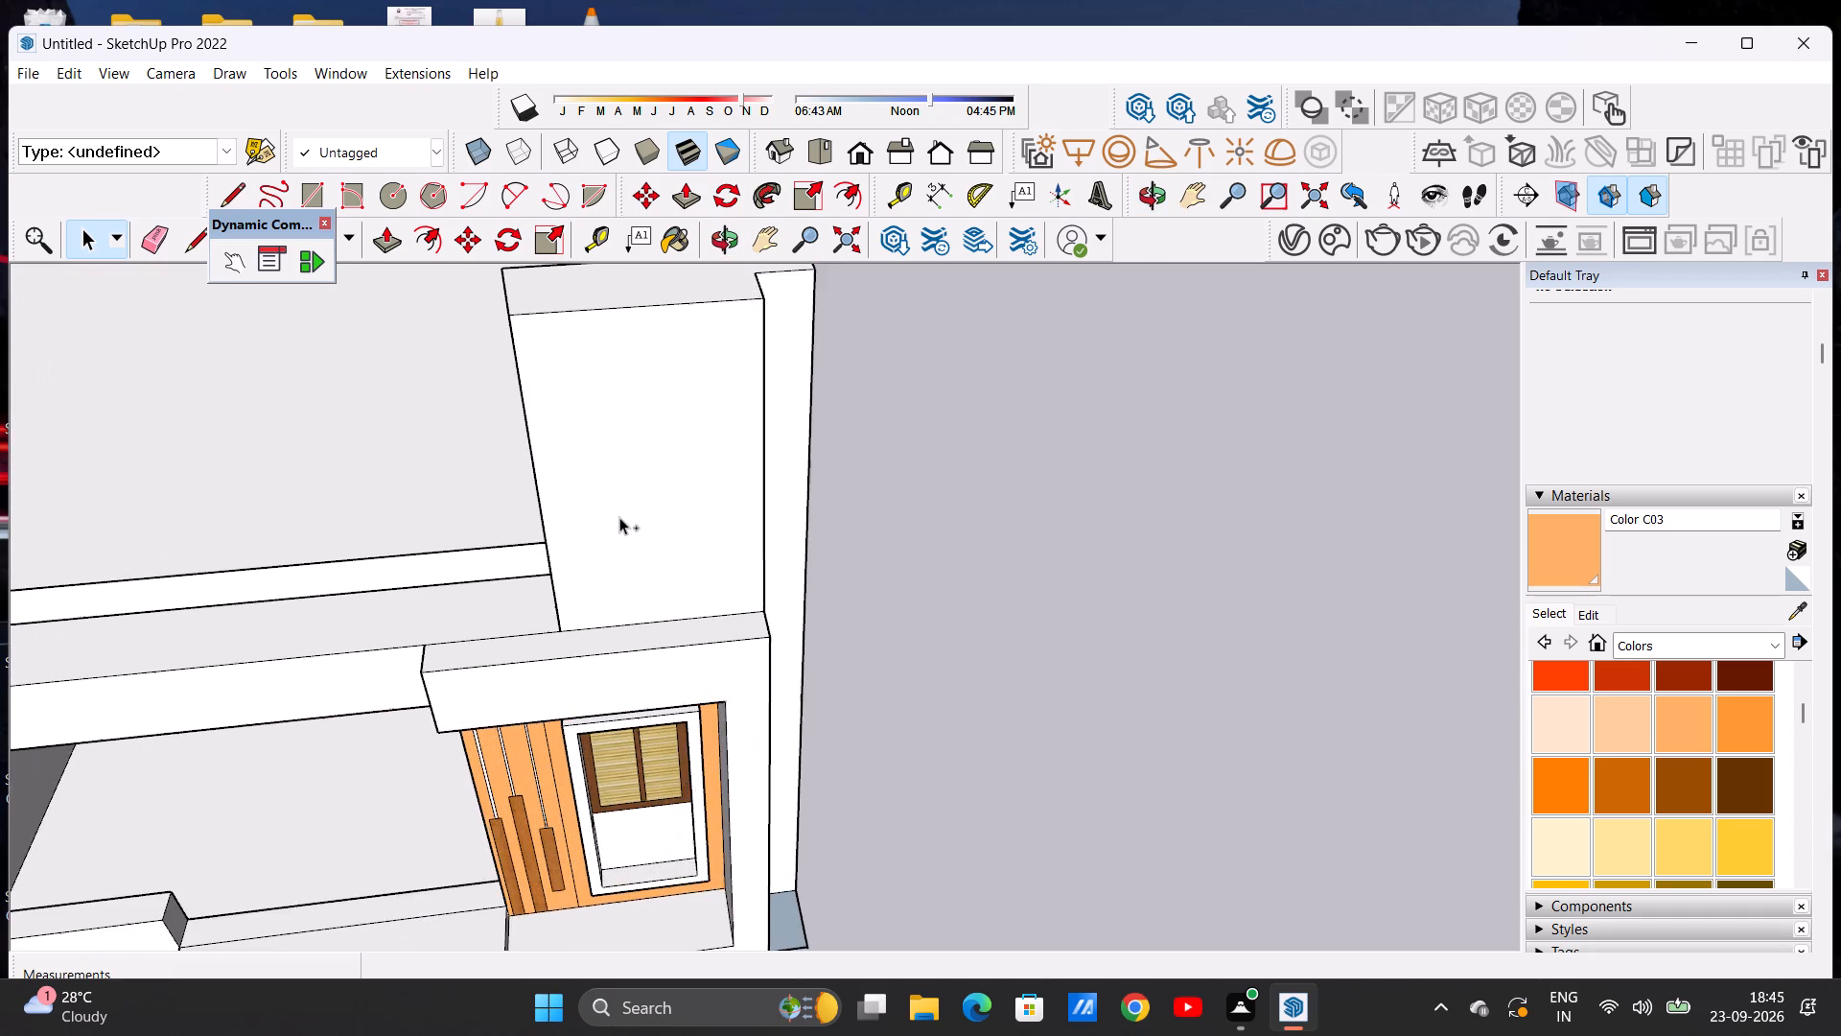
{"action": "scroll", "coordinate": [628, 534], "scroll_direction": "up", "scroll_amount": 3, "text": "ctrl"}
{"action": "key", "text": "ctrl+z"}
{"action": "key", "text": "ctrl+z"}
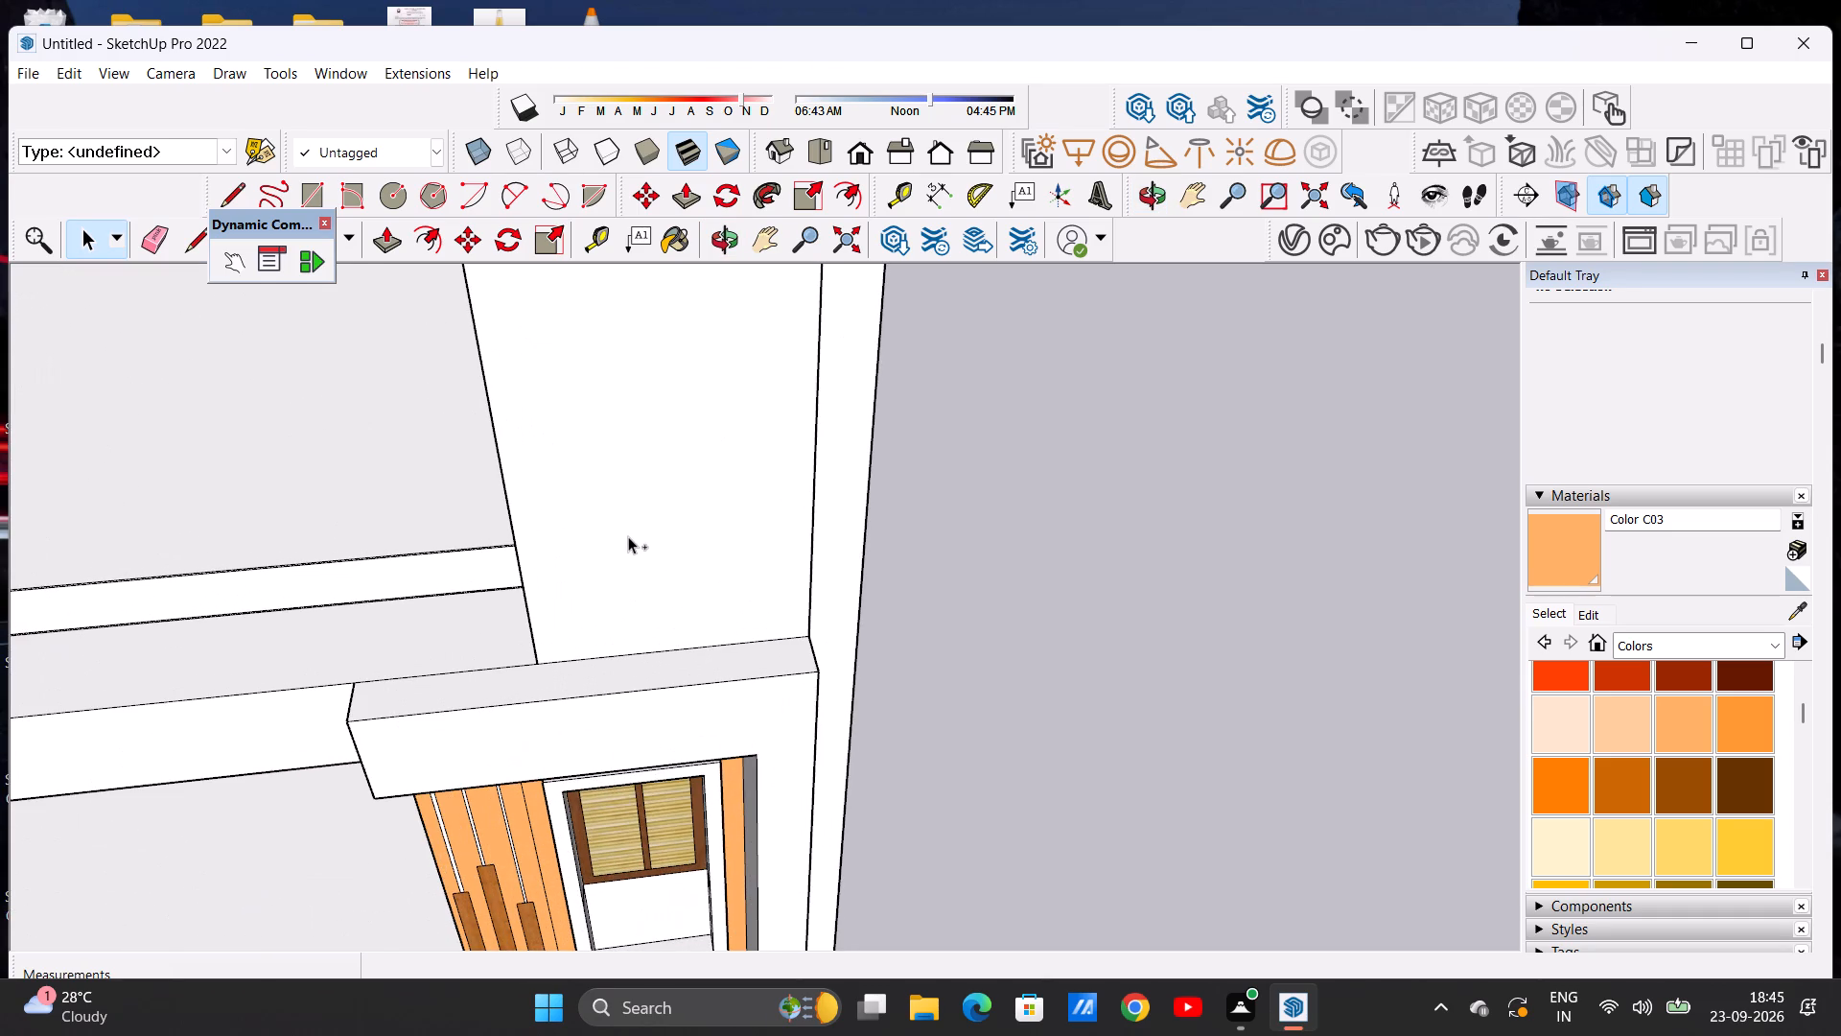
{"action": "scroll", "coordinate": [628, 536], "scroll_direction": "down", "scroll_amount": 13}
{"action": "scroll", "coordinate": [640, 727], "scroll_direction": "up", "scroll_amount": 6}
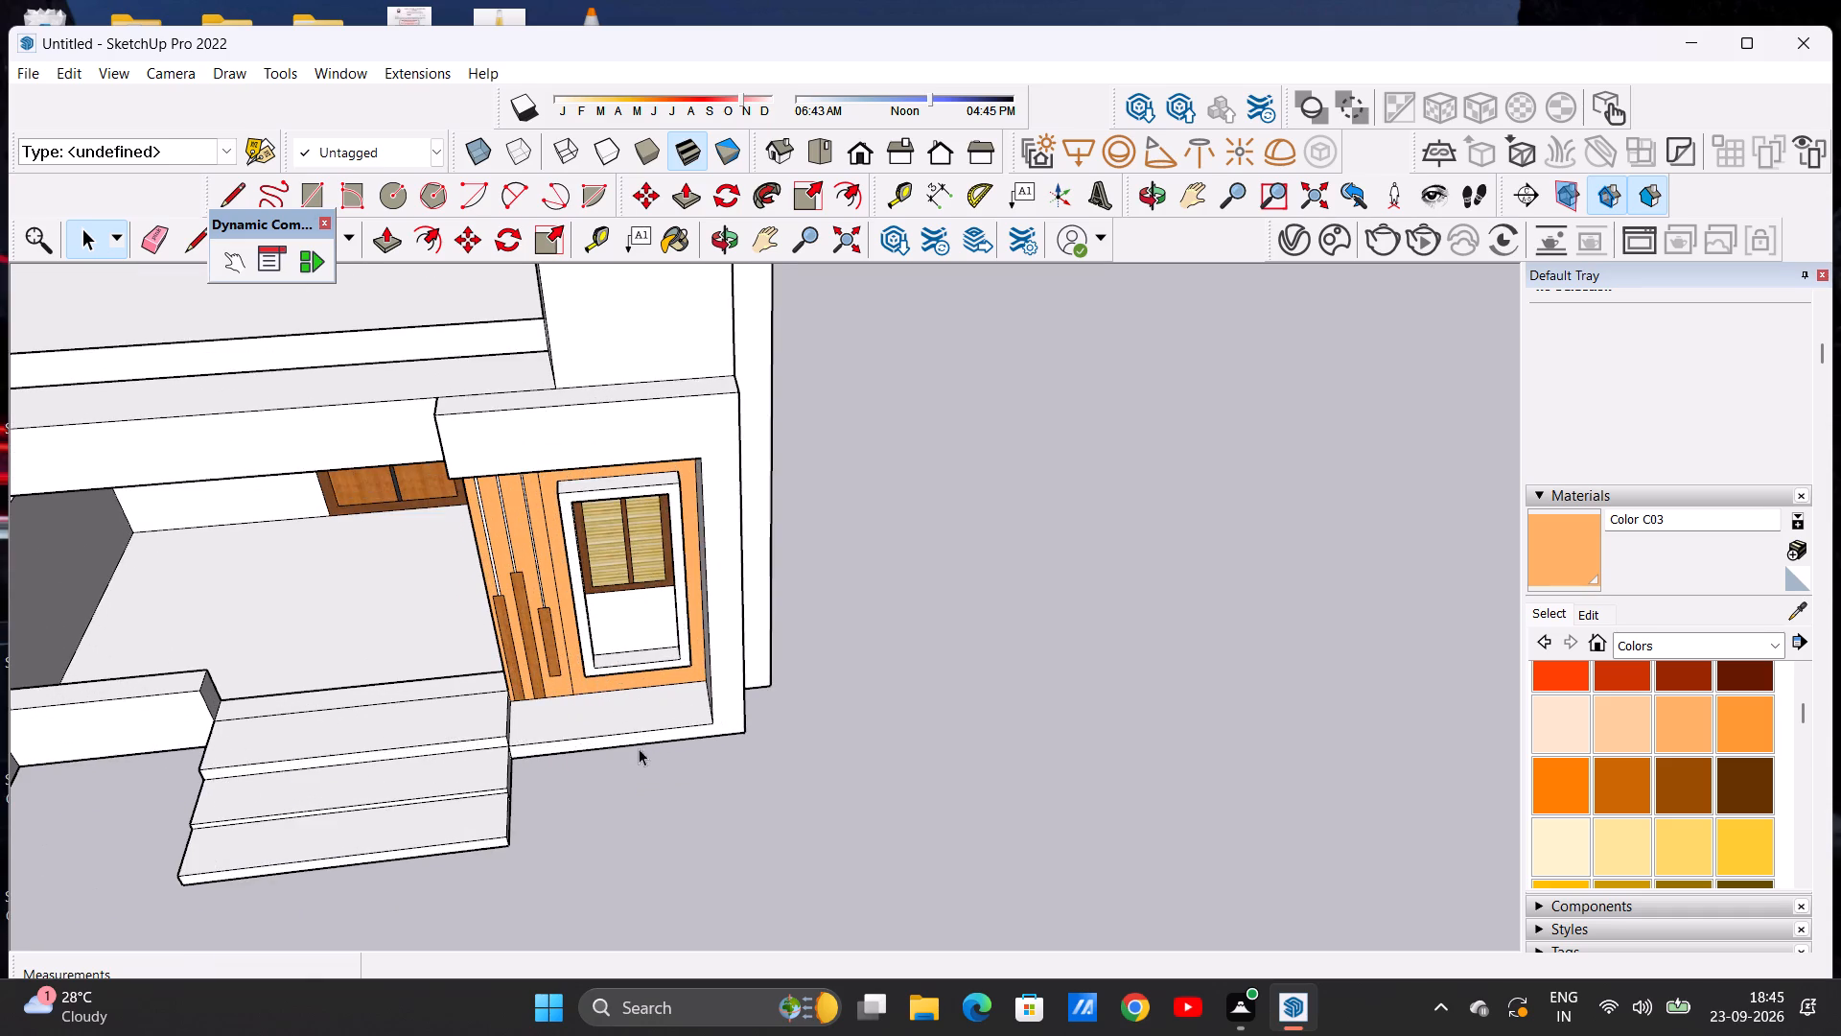
Examine the pier above the window bay and the front beam from the front, from above and from the roof side.
{"action": "middle_click_drag", "start_coordinate": [625, 738], "coordinate": [581, 552]}
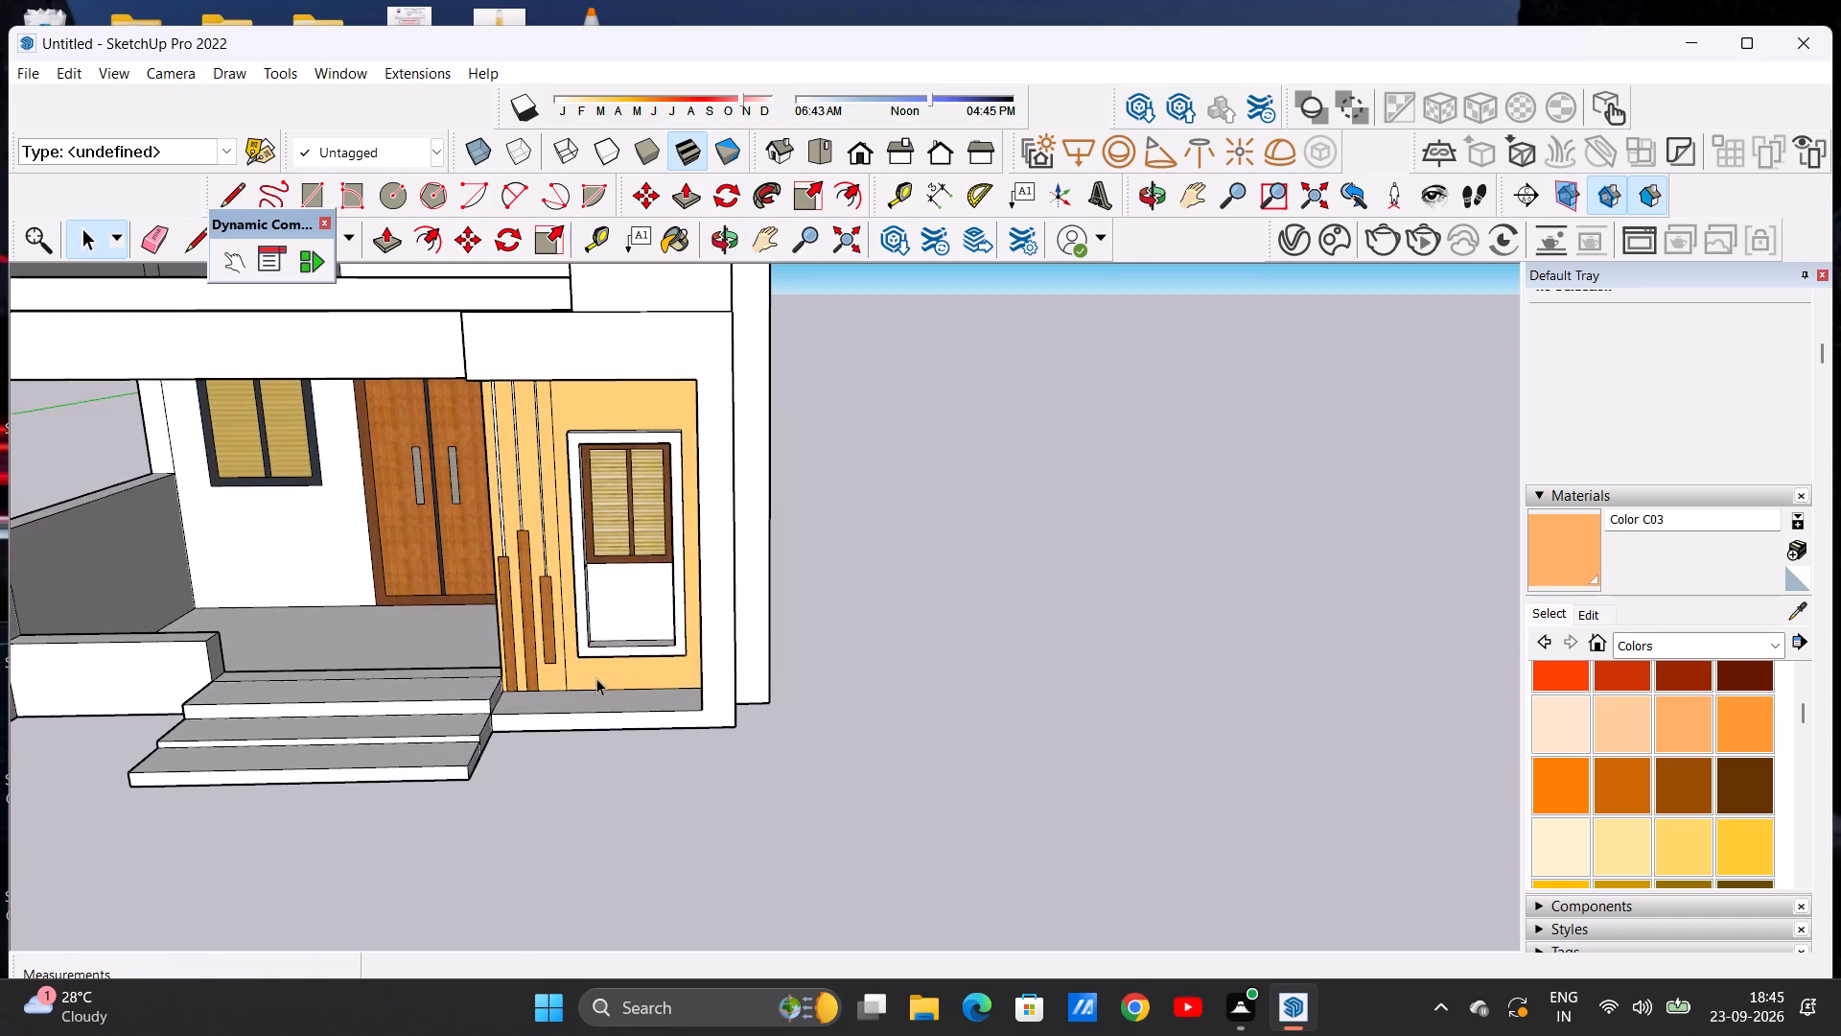
{"action": "scroll", "coordinate": [596, 678], "scroll_direction": "down", "scroll_amount": 4}
{"action": "middle_click_drag", "start_coordinate": [595, 738], "coordinate": [626, 713]}
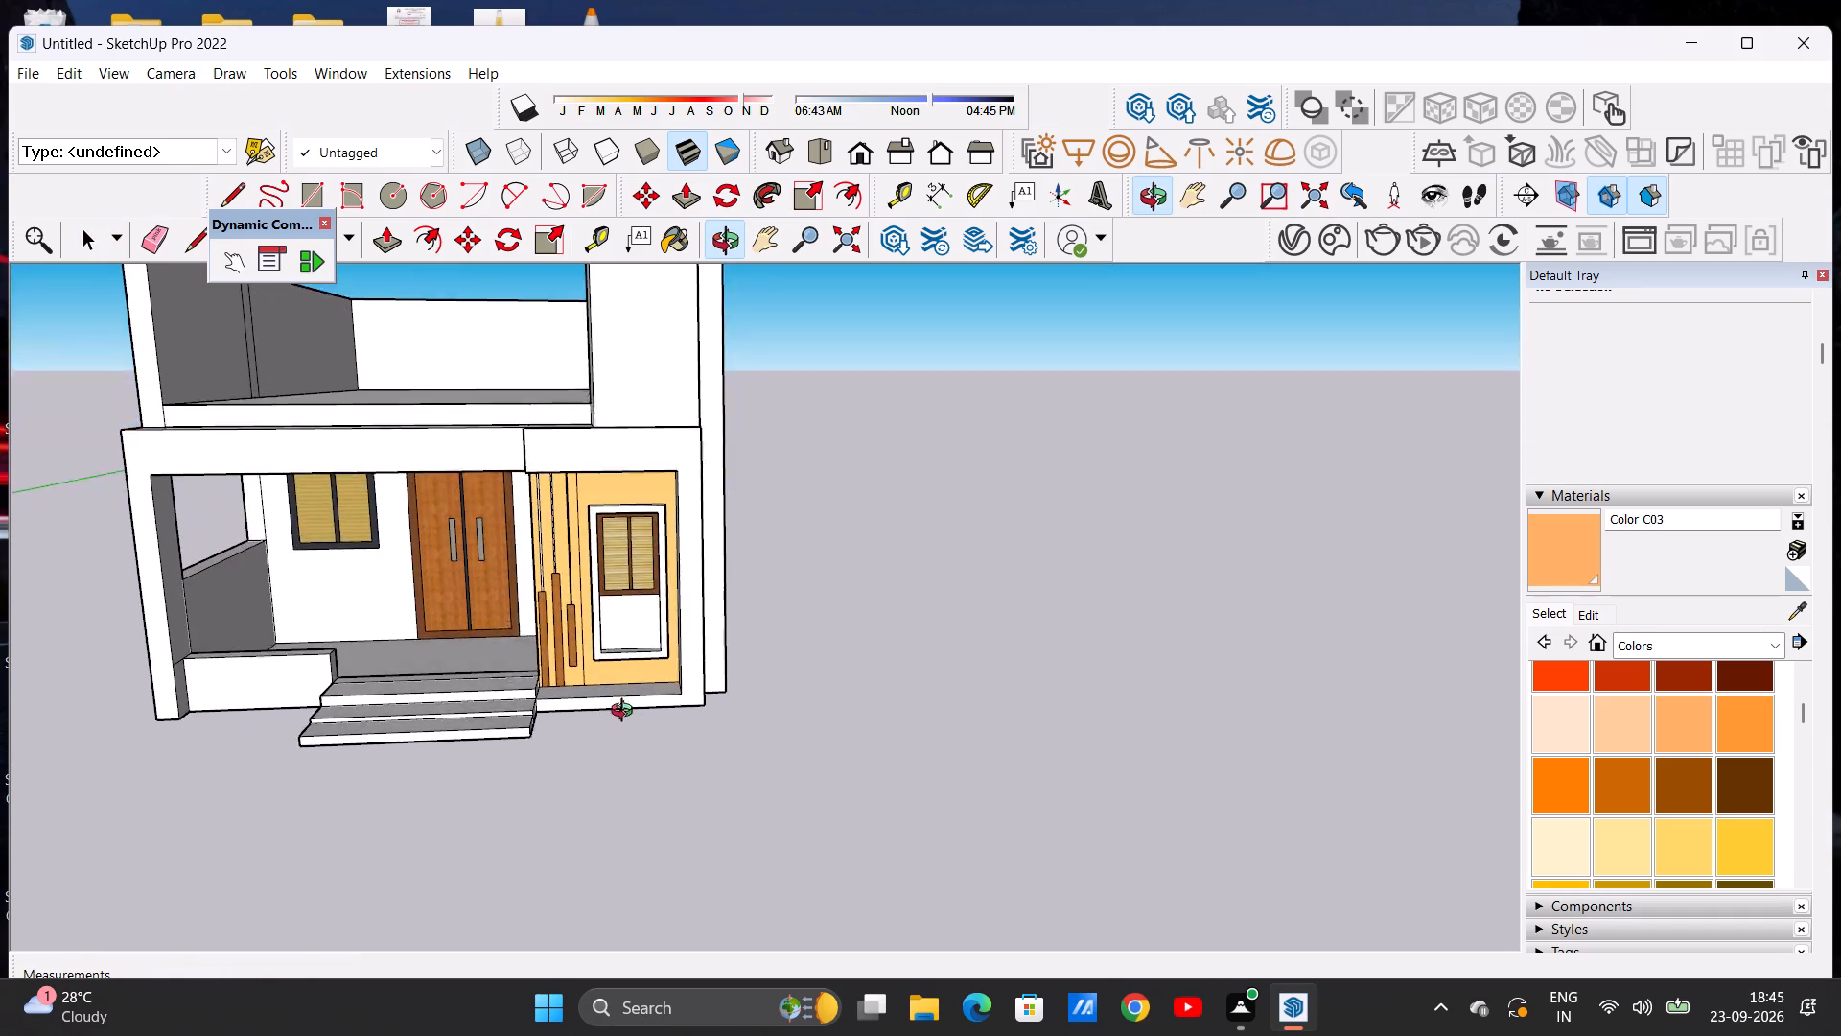
{"action": "middle_click_drag", "start_coordinate": [626, 713], "coordinate": [612, 733]}
{"action": "scroll", "coordinate": [609, 712], "scroll_direction": "down", "scroll_amount": 5}
{"action": "scroll", "coordinate": [619, 526], "scroll_direction": "up", "scroll_amount": 1}
{"action": "middle_click_drag", "start_coordinate": [619, 525], "coordinate": [648, 733]}
{"action": "scroll", "coordinate": [585, 575], "scroll_direction": "up", "scroll_amount": 5}
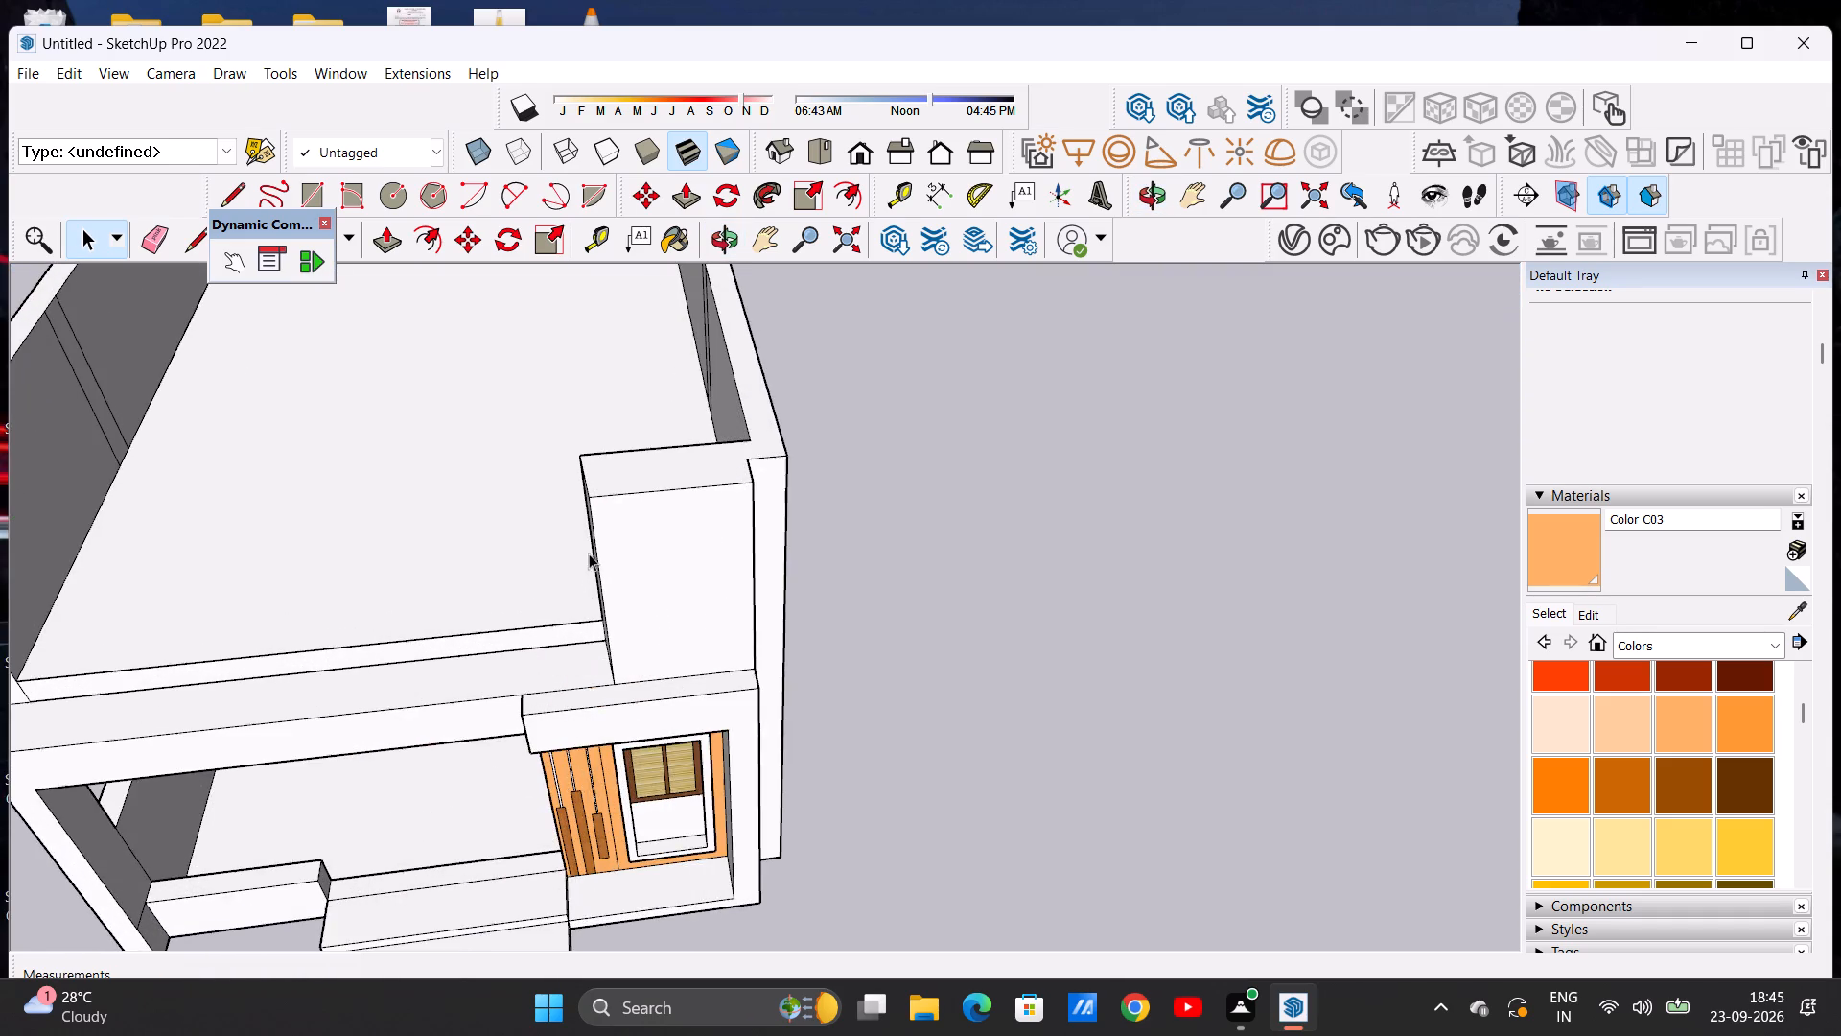
{"action": "scroll", "coordinate": [589, 553], "scroll_direction": "up", "scroll_amount": 1}
{"action": "middle_click_drag", "start_coordinate": [588, 570], "coordinate": [1054, 577]}
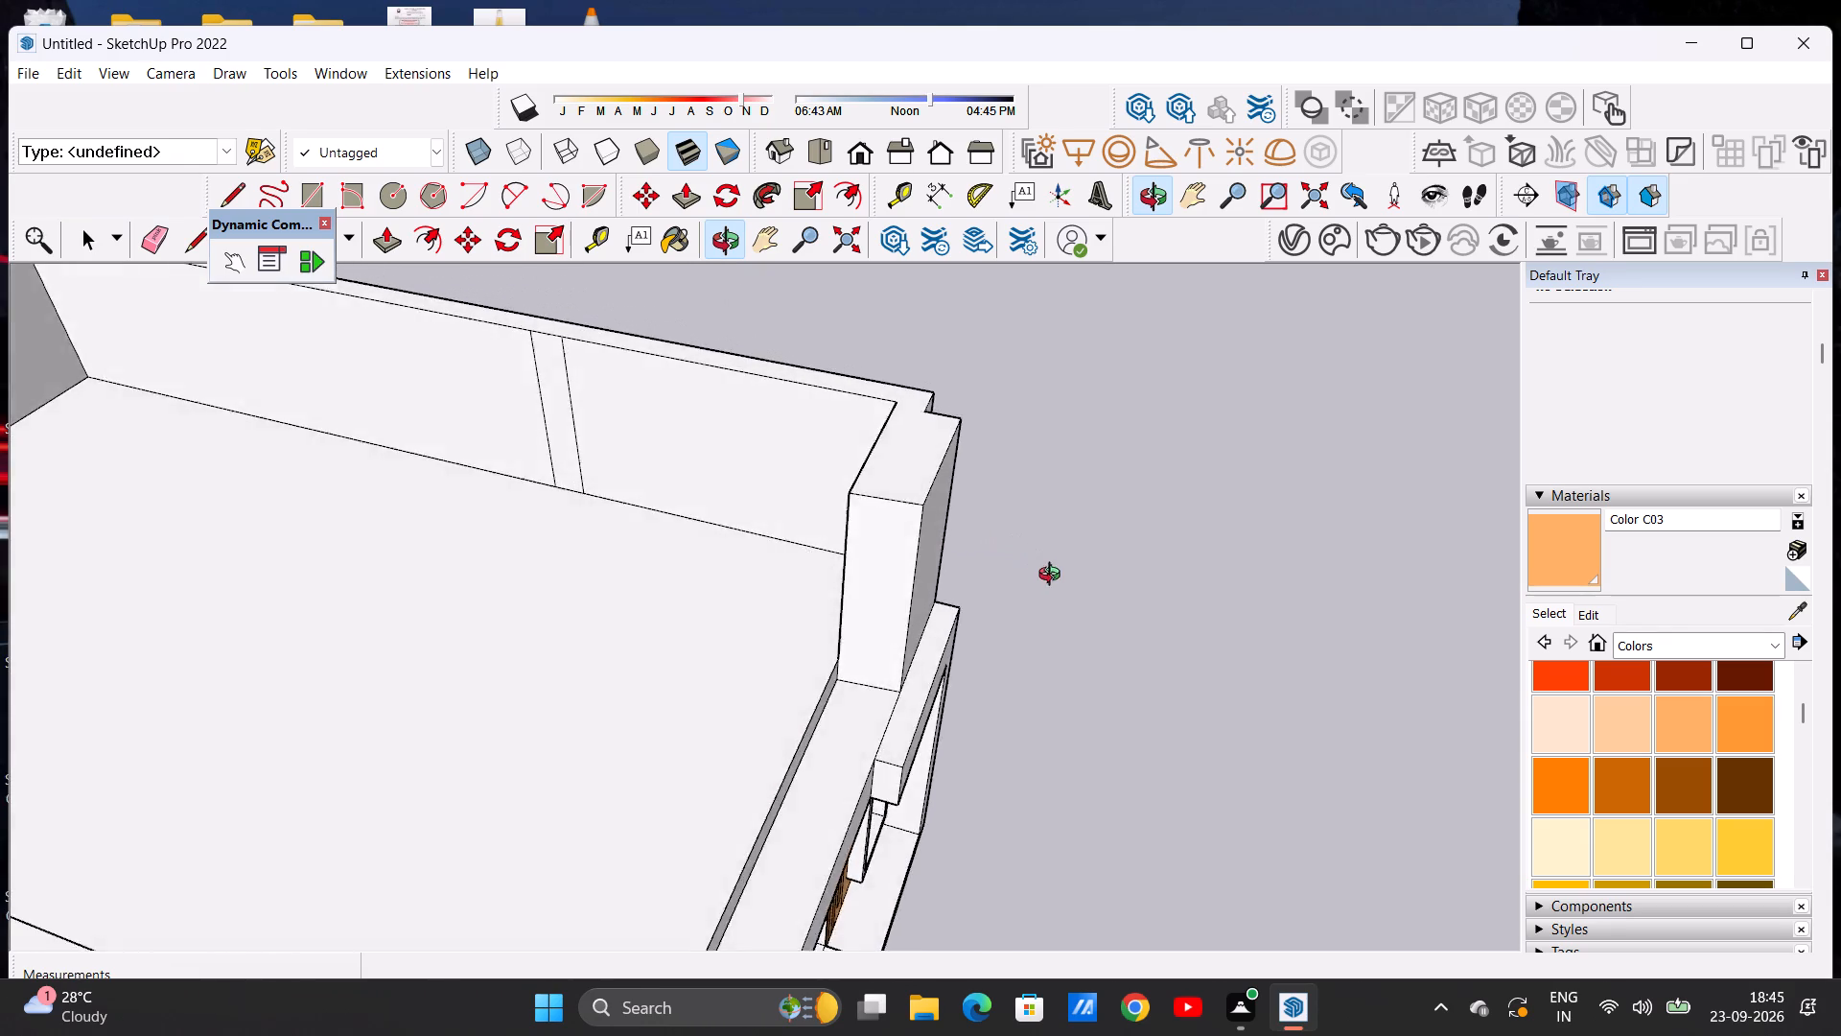
{"action": "middle_click_drag", "start_coordinate": [1054, 577], "coordinate": [775, 586]}
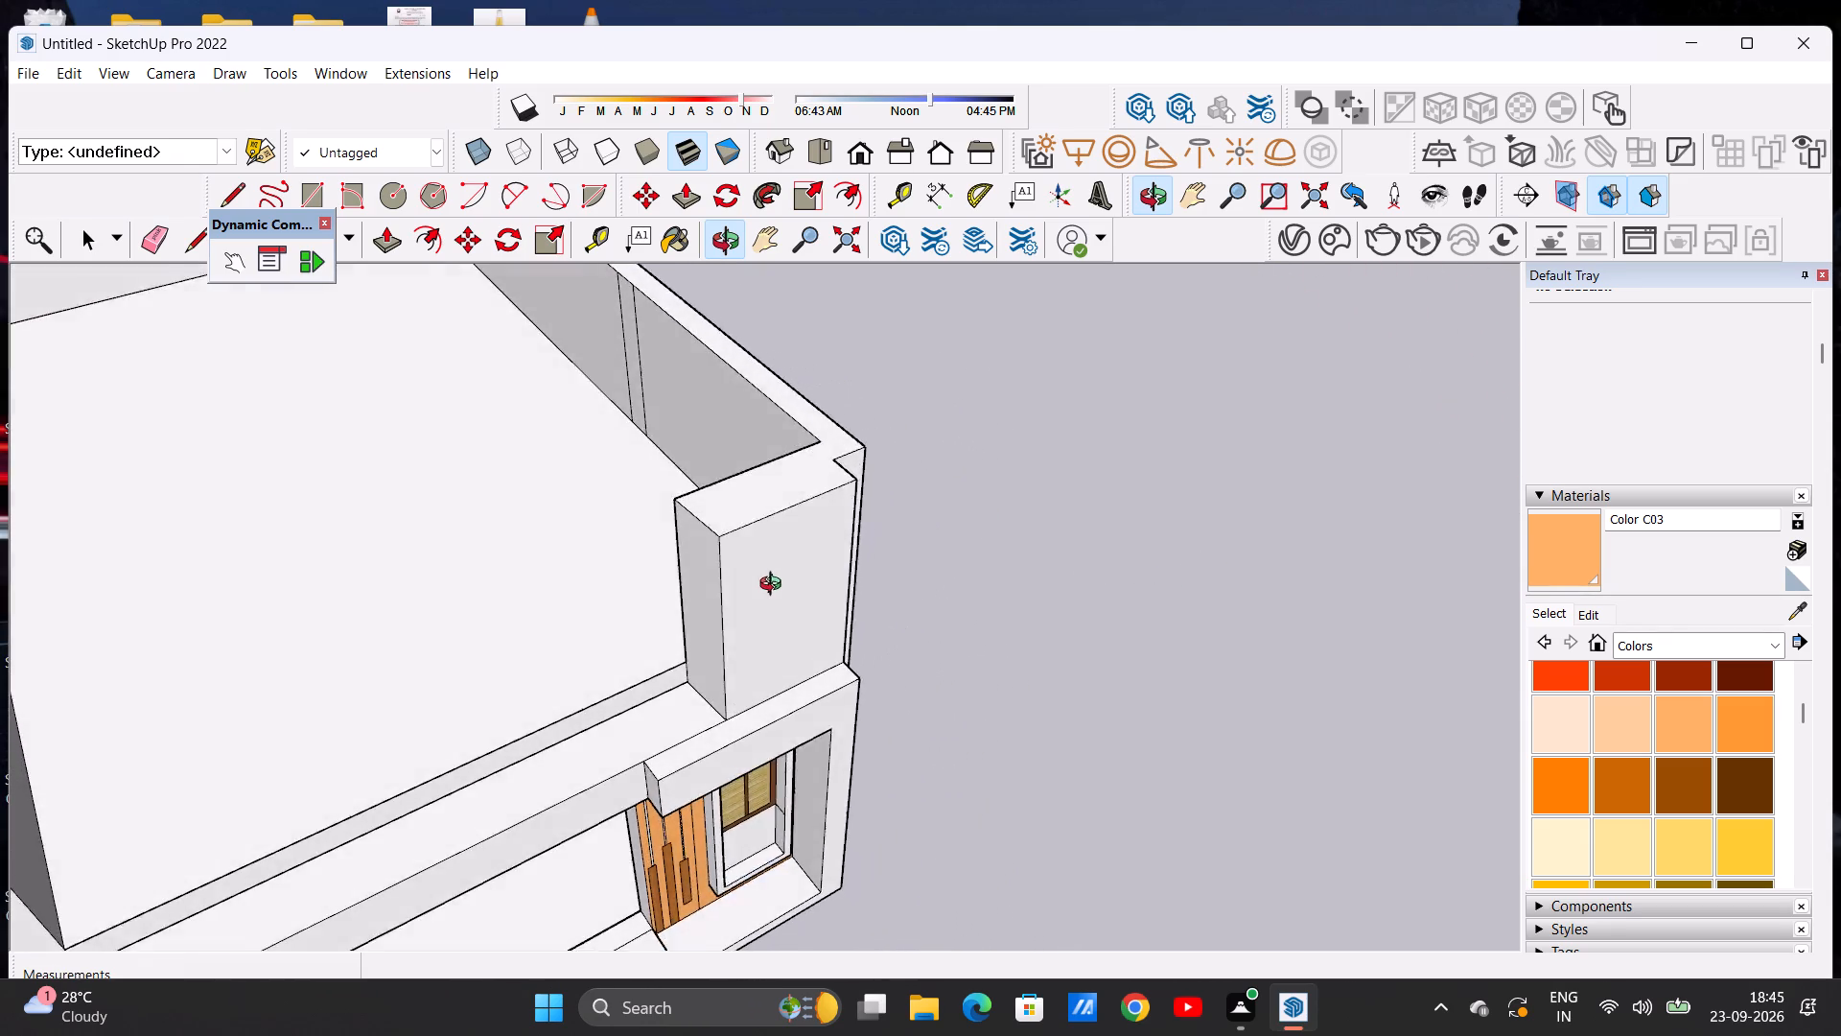
{"action": "middle_click_drag", "start_coordinate": [775, 586], "coordinate": [755, 625]}
{"action": "scroll", "coordinate": [737, 737], "scroll_direction": "up", "scroll_amount": 5}
{"action": "middle_click_drag", "start_coordinate": [645, 726], "coordinate": [572, 765]}
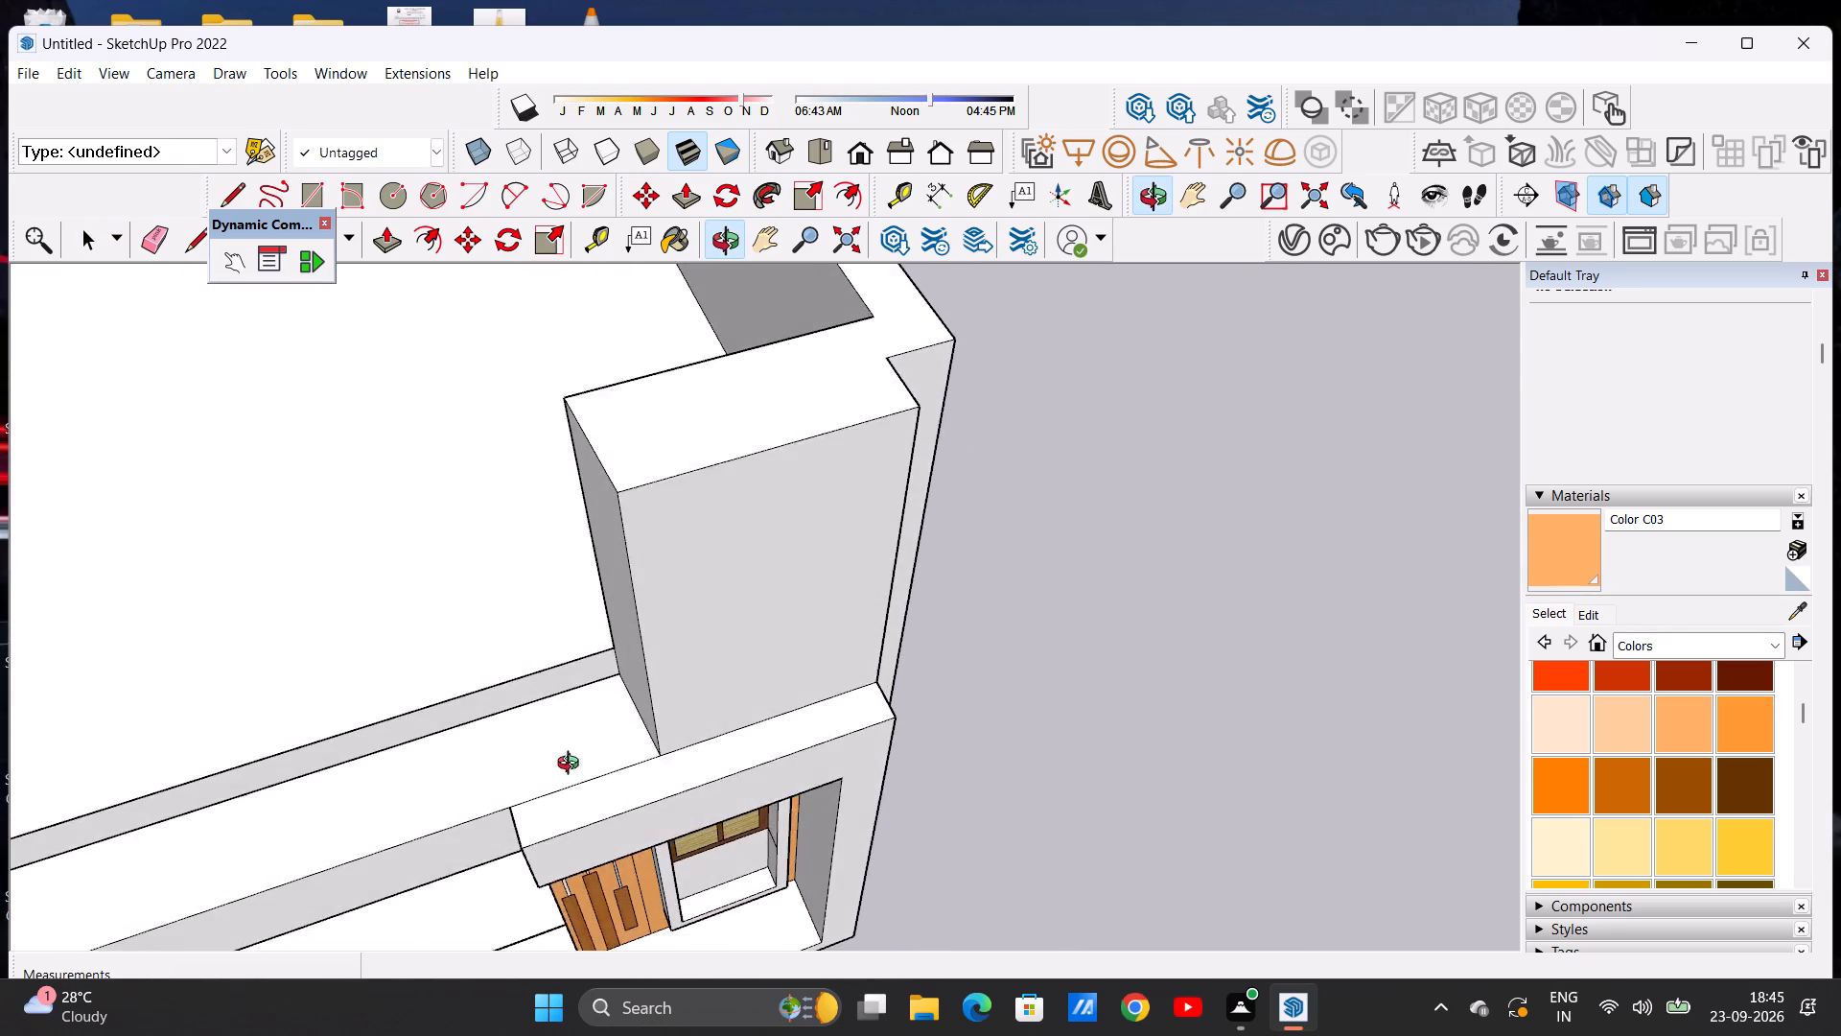
{"action": "middle_click_drag", "start_coordinate": [572, 765], "coordinate": [573, 779]}
{"action": "scroll", "coordinate": [666, 550], "scroll_direction": "down", "scroll_amount": 15}
{"action": "middle_click_drag", "start_coordinate": [685, 595], "coordinate": [656, 577]}
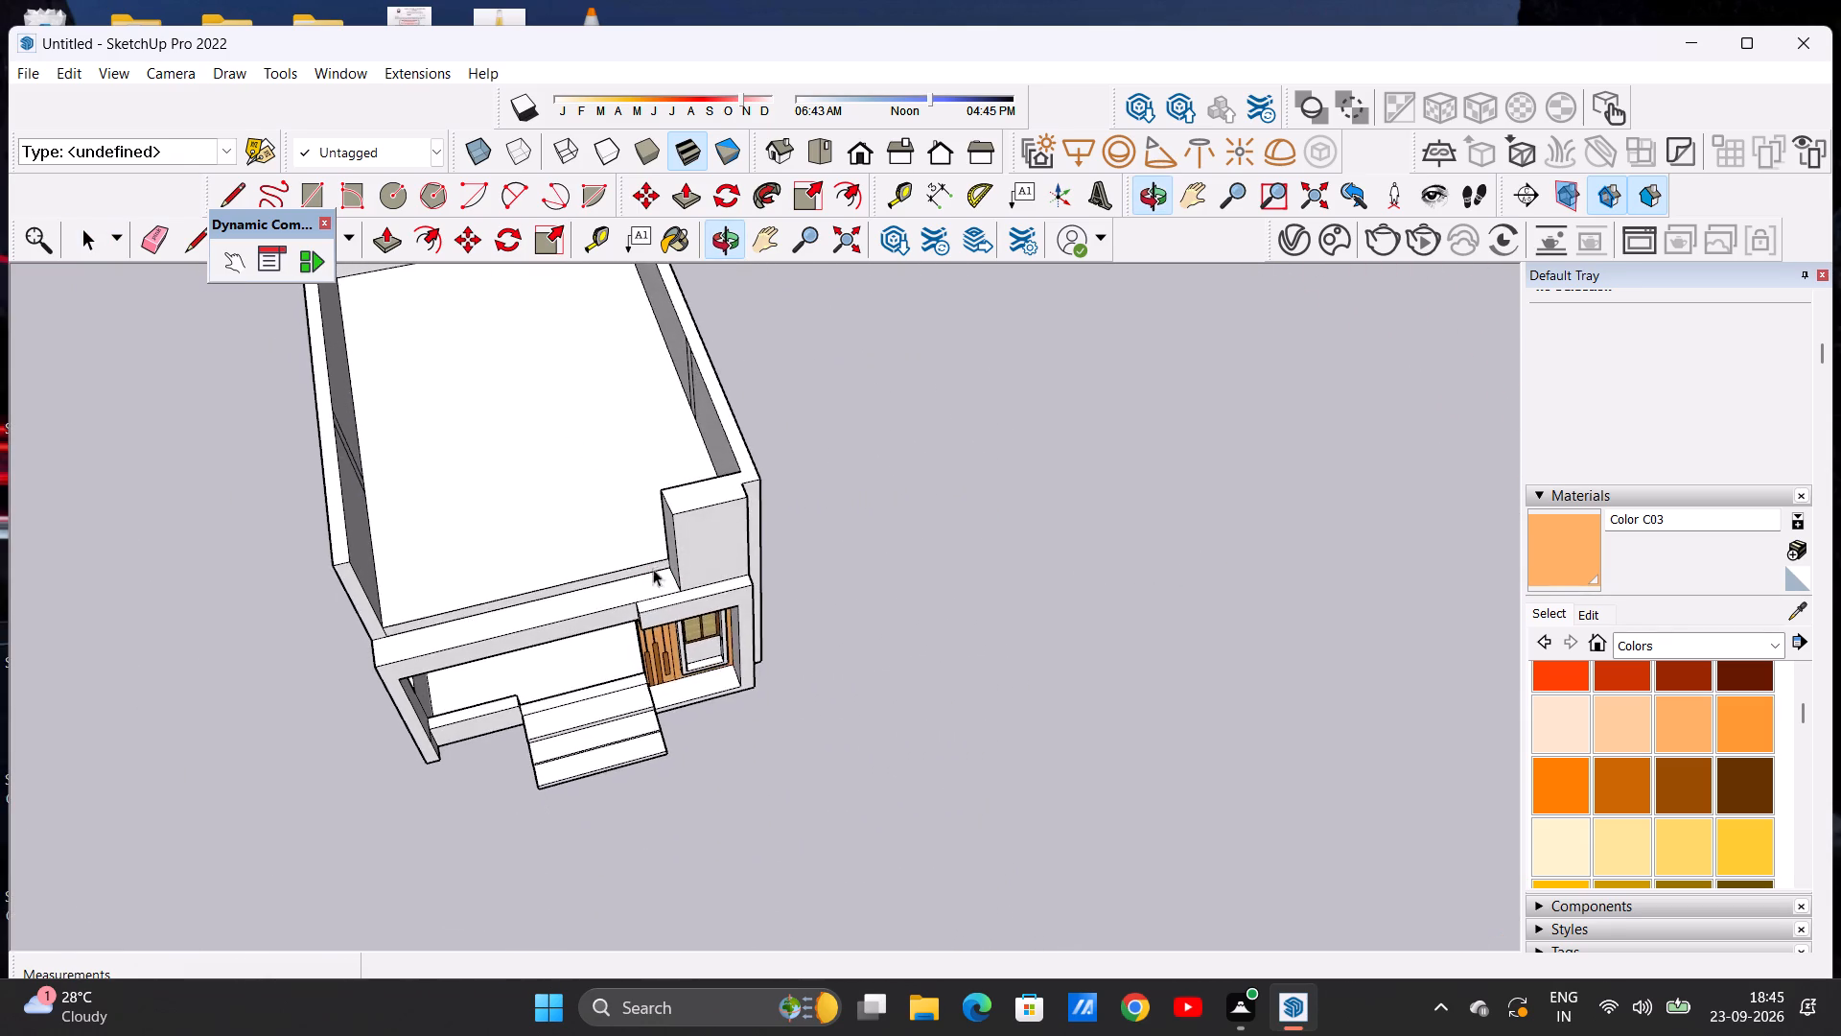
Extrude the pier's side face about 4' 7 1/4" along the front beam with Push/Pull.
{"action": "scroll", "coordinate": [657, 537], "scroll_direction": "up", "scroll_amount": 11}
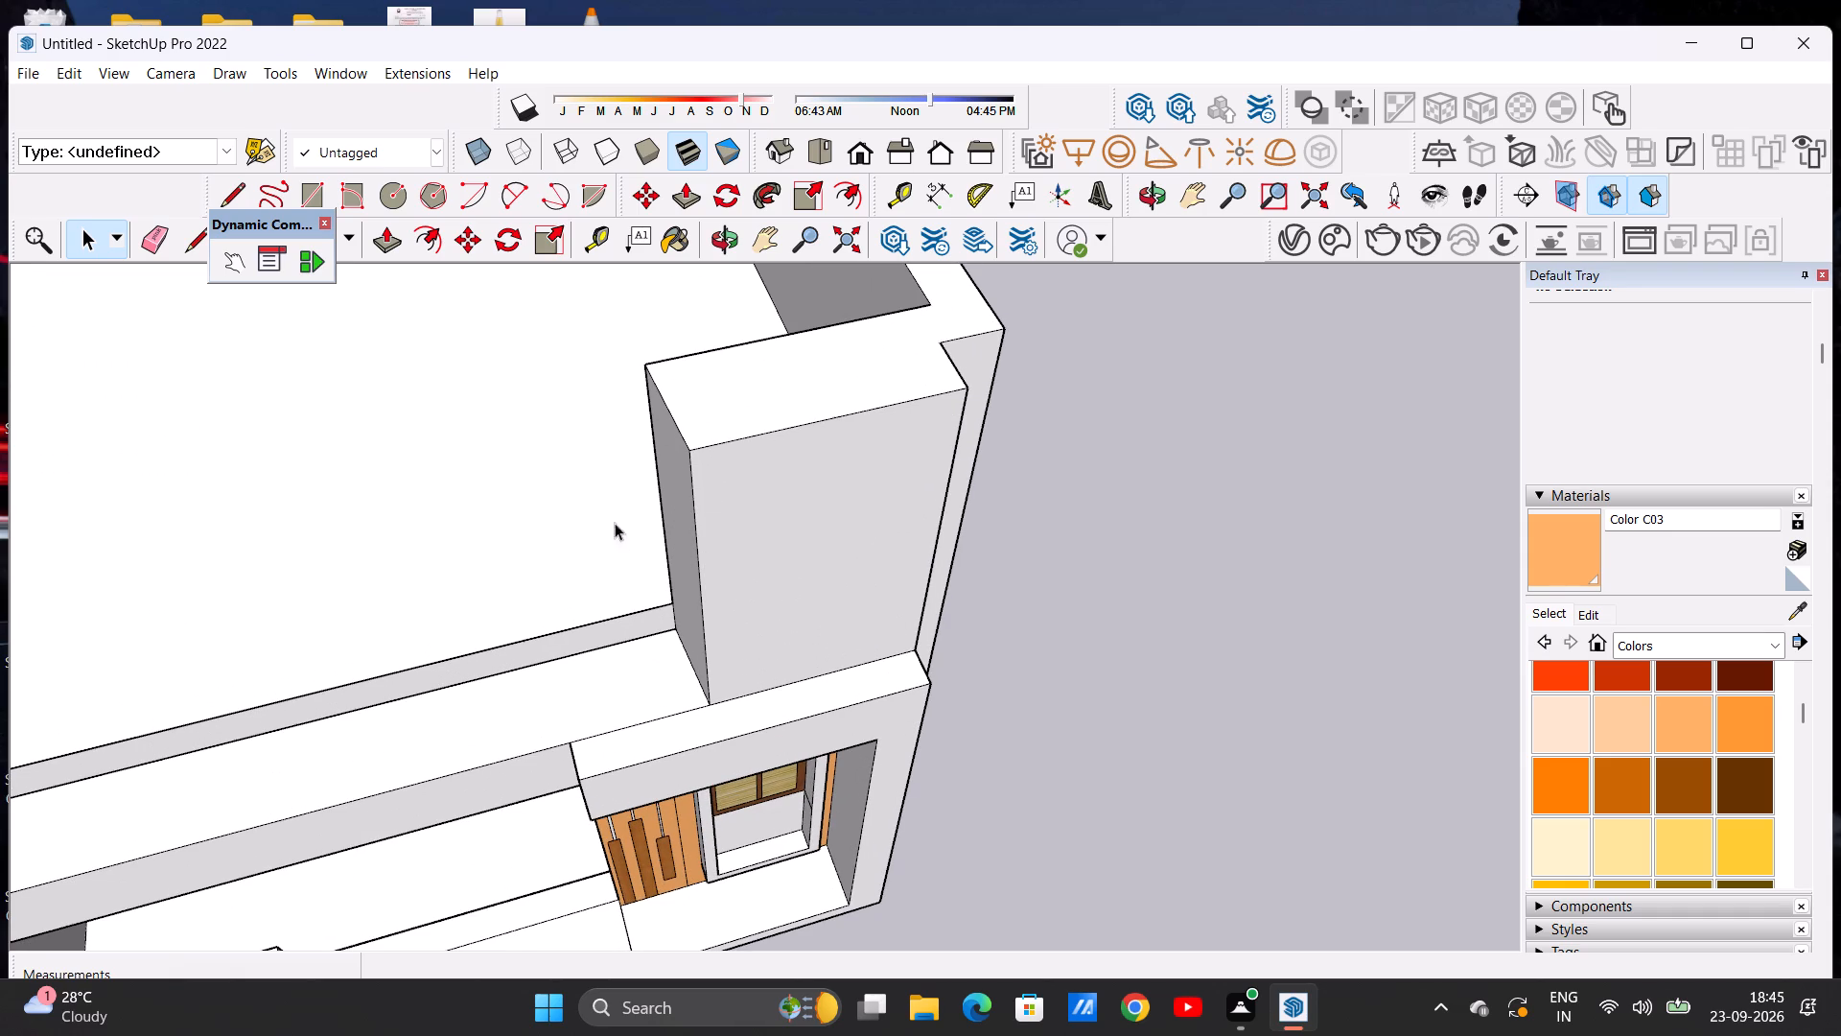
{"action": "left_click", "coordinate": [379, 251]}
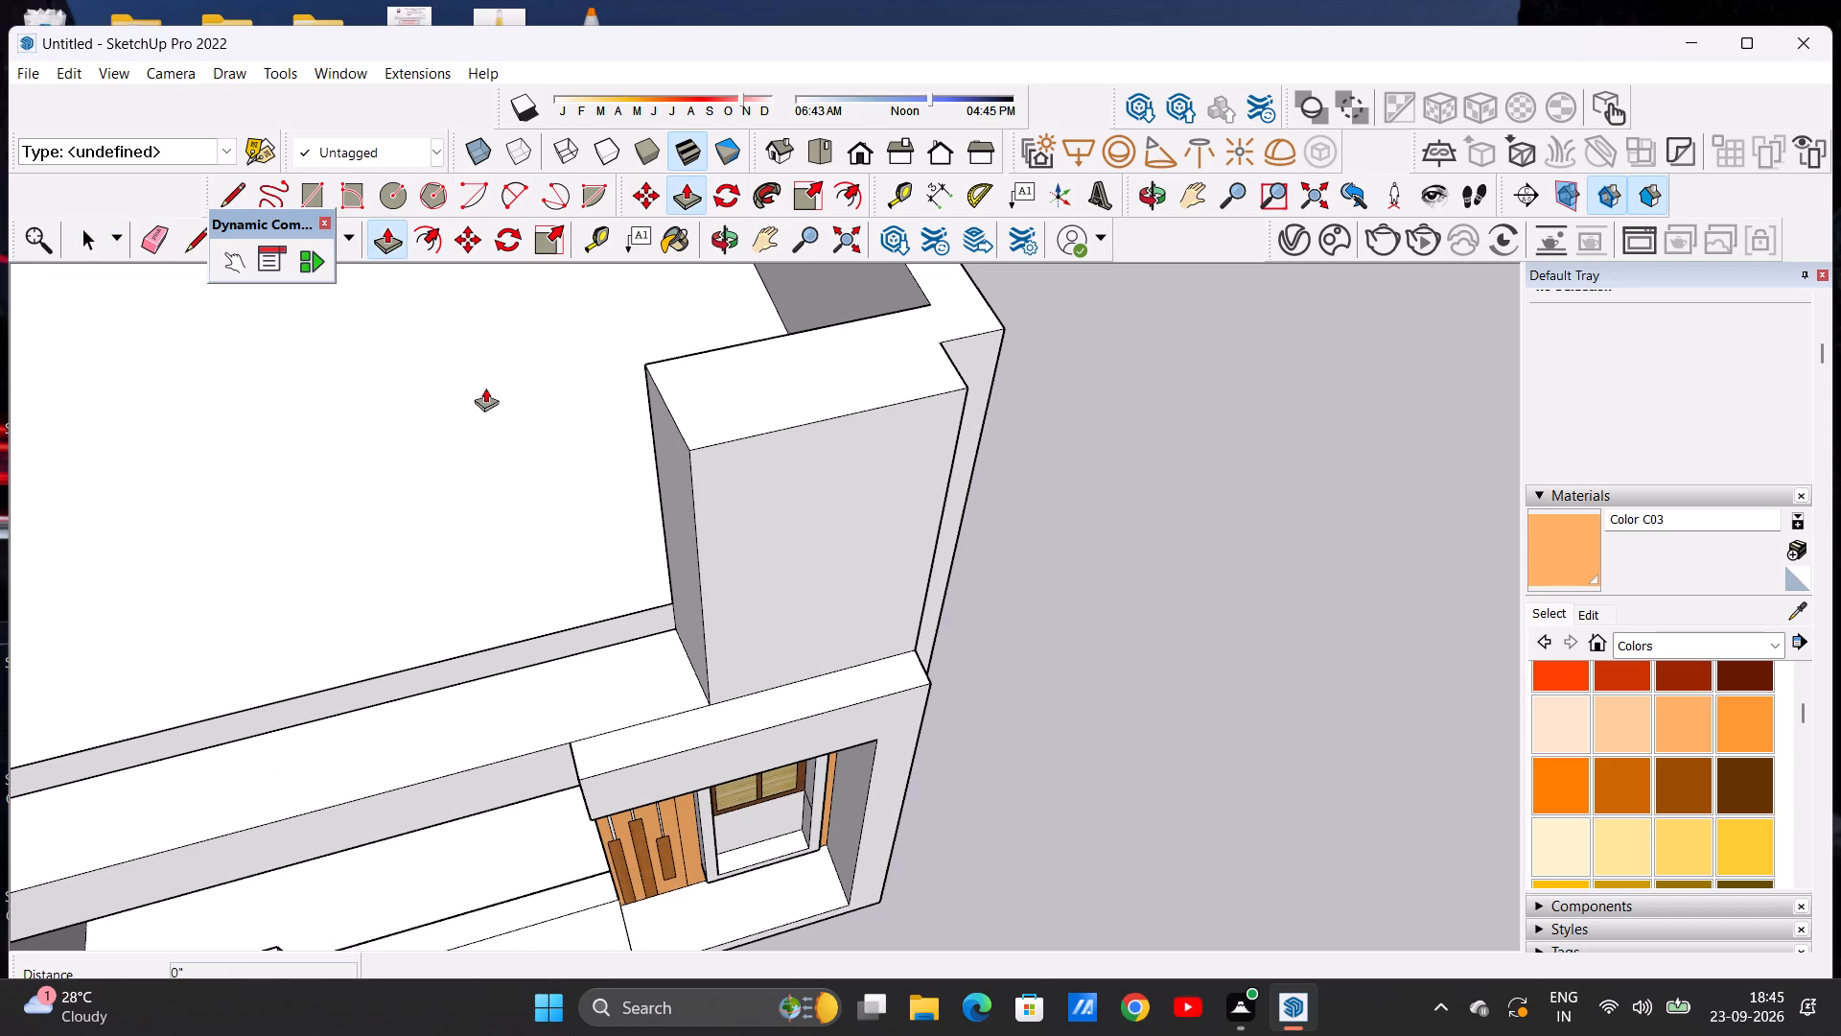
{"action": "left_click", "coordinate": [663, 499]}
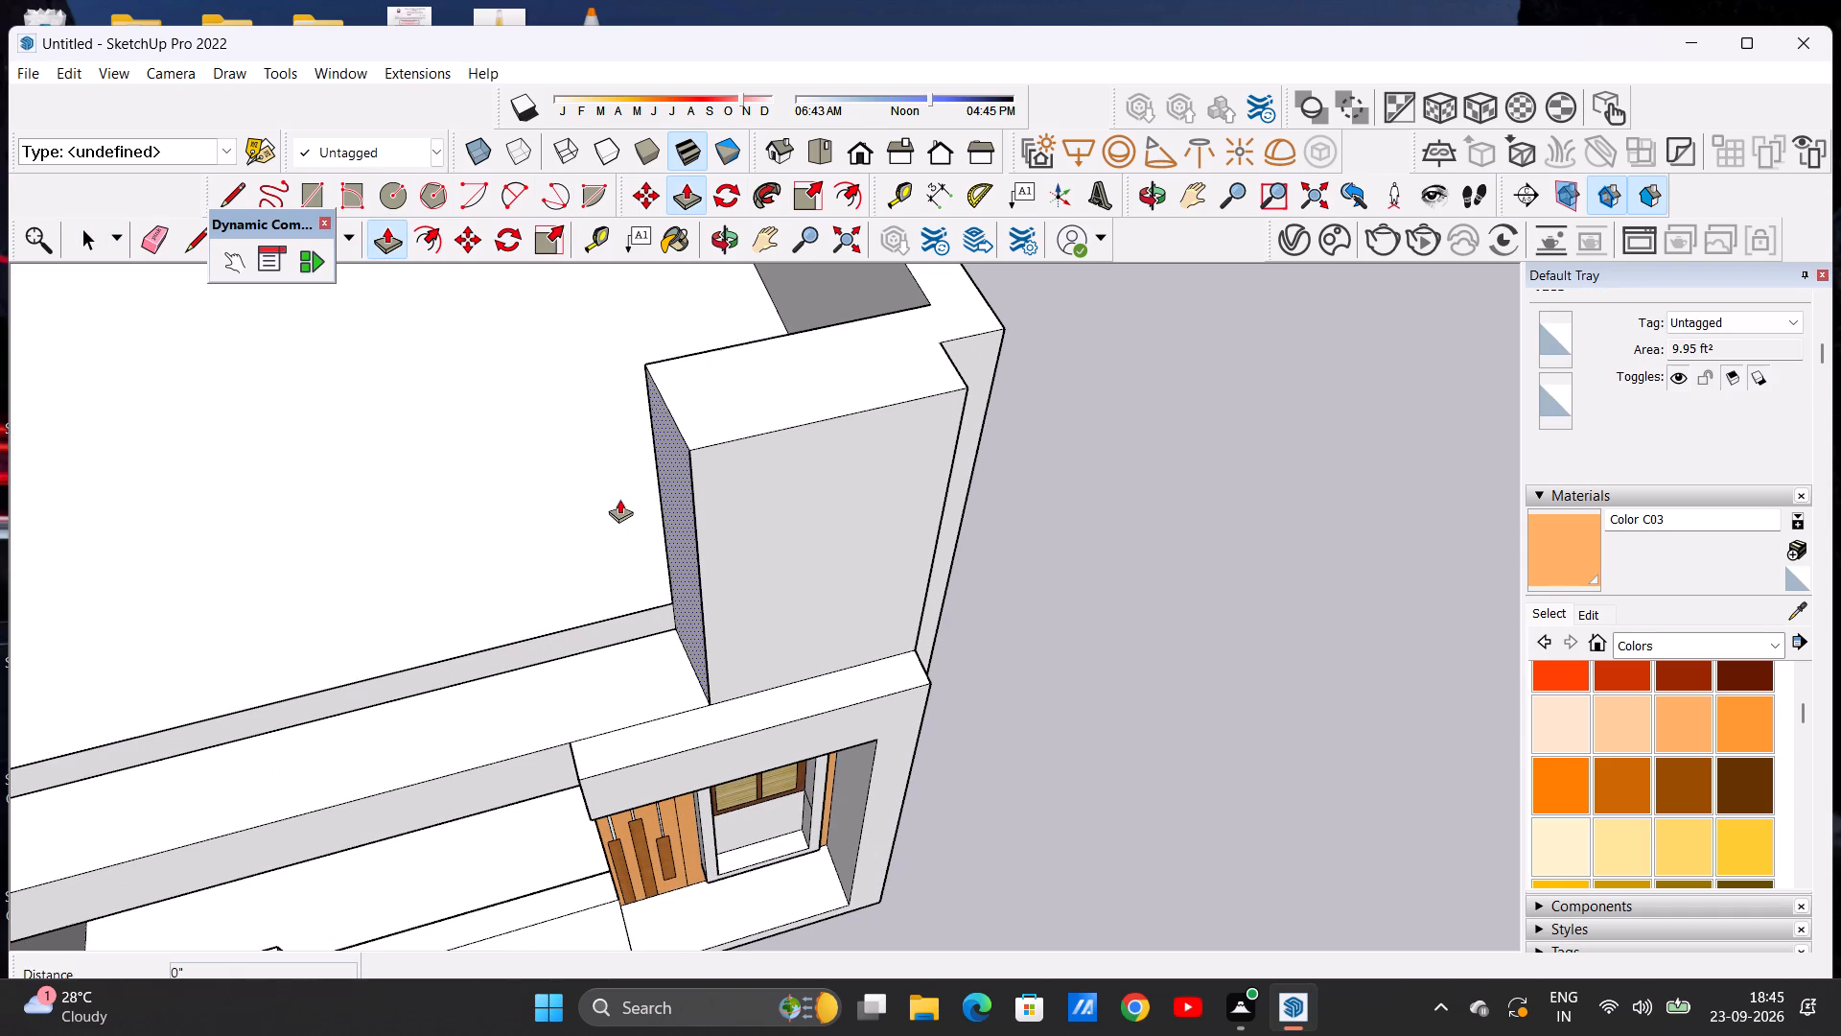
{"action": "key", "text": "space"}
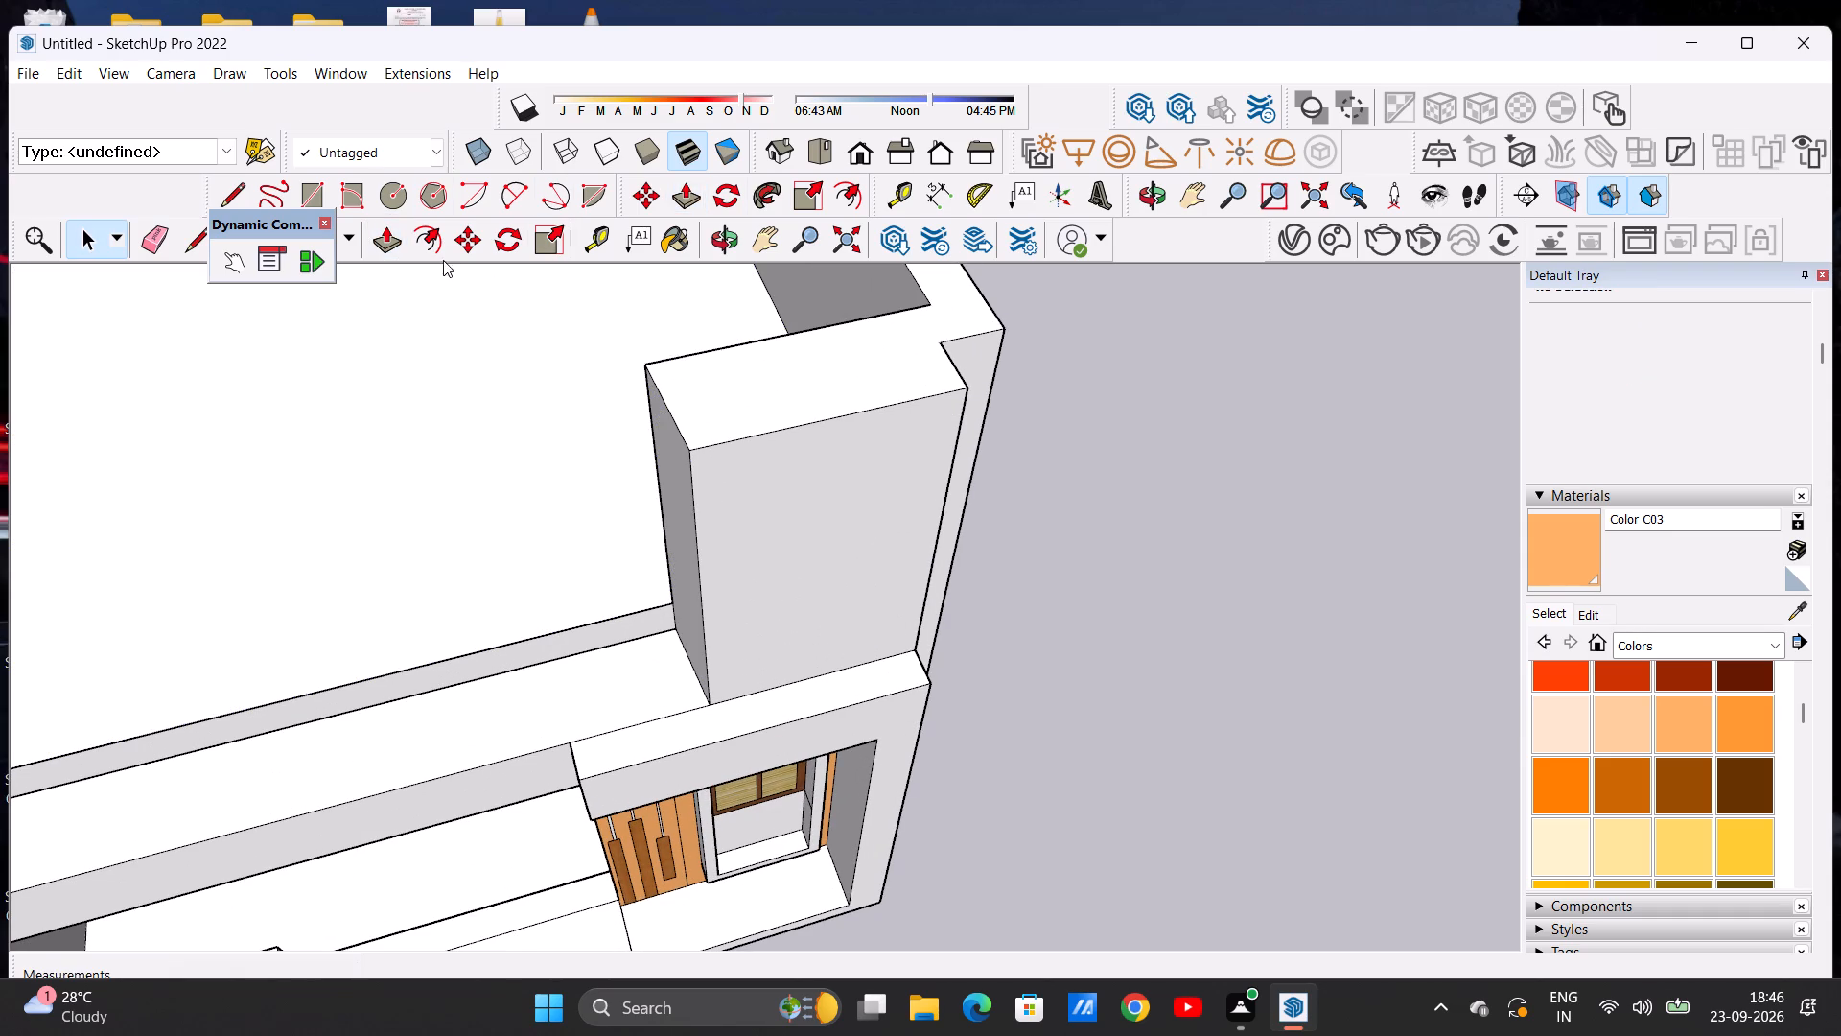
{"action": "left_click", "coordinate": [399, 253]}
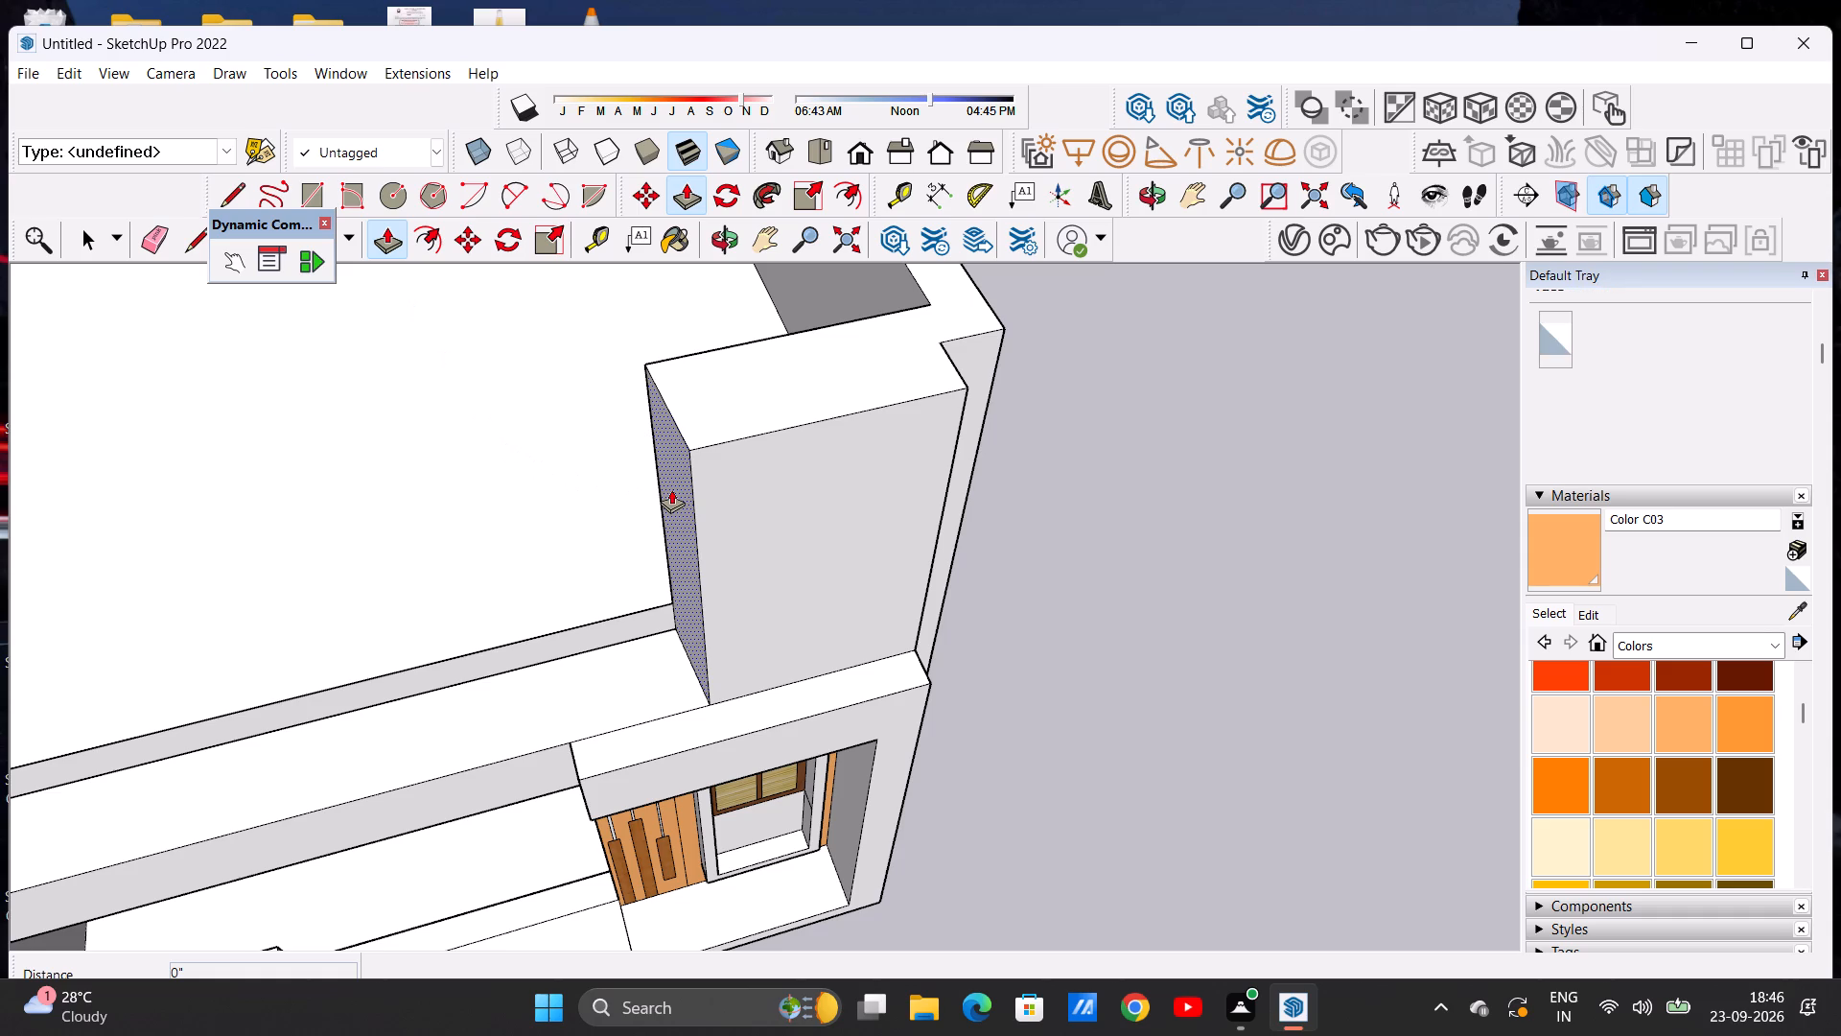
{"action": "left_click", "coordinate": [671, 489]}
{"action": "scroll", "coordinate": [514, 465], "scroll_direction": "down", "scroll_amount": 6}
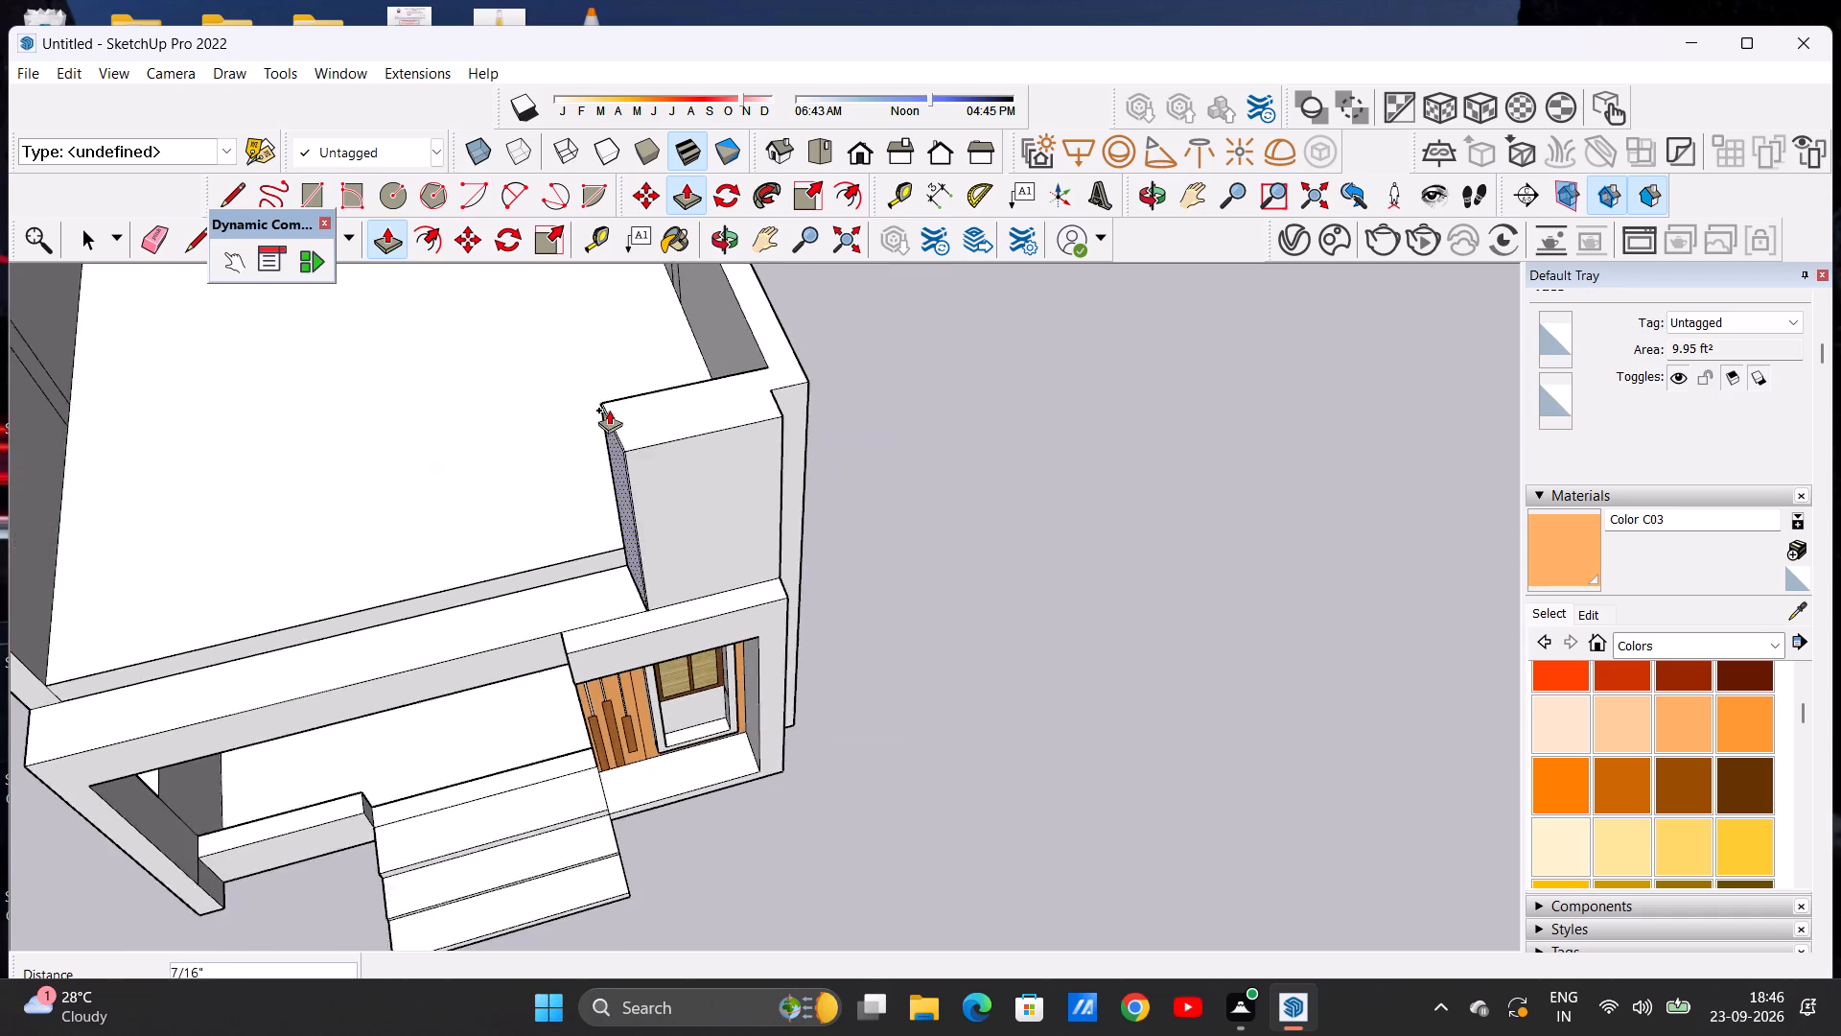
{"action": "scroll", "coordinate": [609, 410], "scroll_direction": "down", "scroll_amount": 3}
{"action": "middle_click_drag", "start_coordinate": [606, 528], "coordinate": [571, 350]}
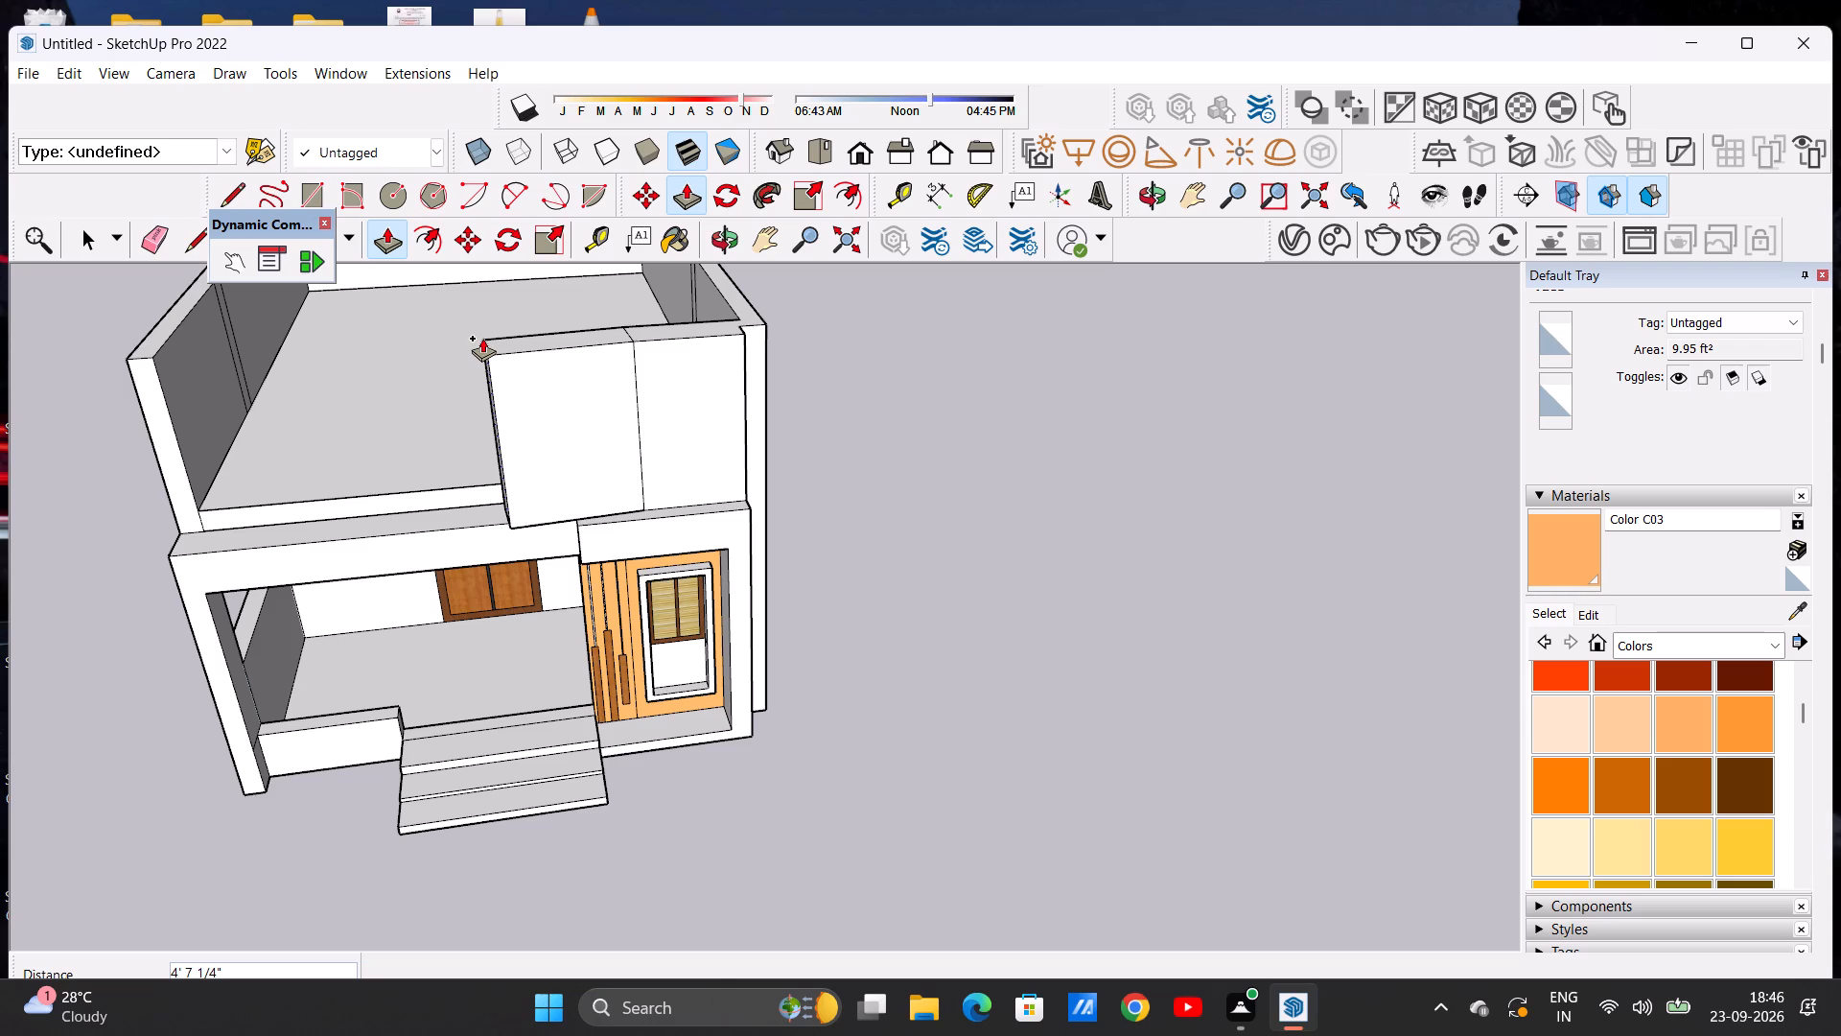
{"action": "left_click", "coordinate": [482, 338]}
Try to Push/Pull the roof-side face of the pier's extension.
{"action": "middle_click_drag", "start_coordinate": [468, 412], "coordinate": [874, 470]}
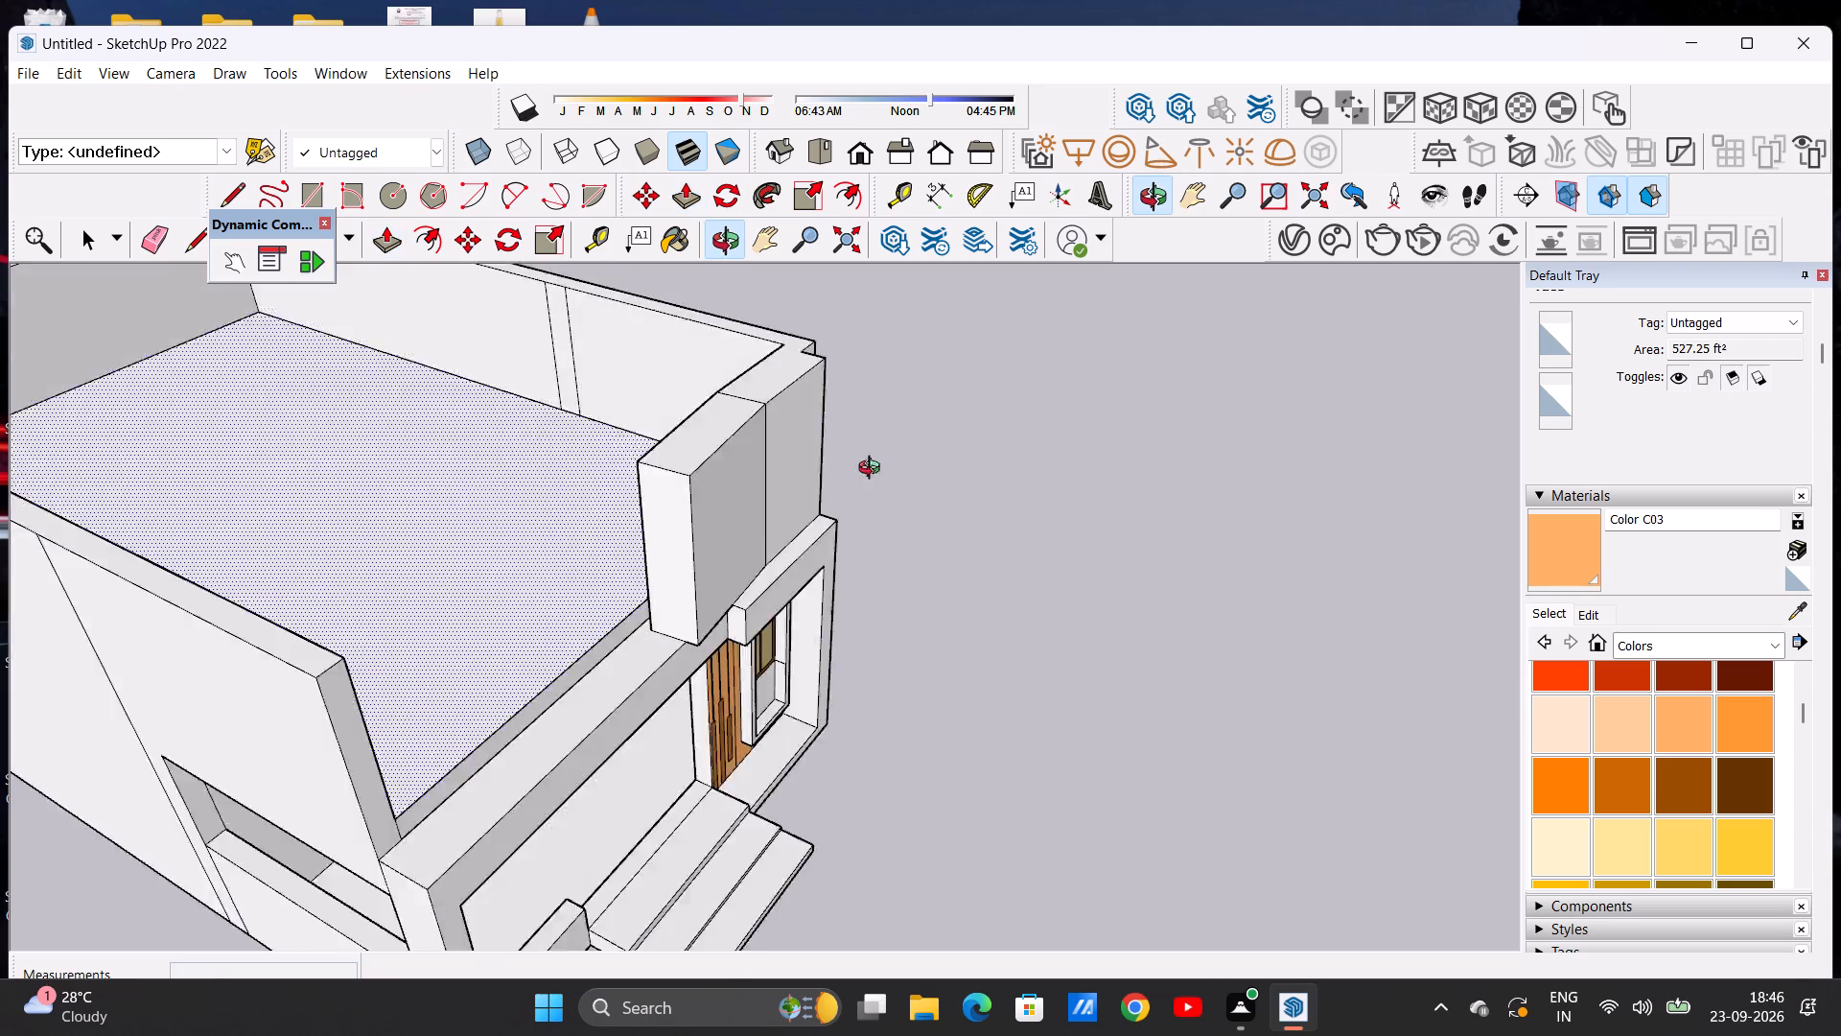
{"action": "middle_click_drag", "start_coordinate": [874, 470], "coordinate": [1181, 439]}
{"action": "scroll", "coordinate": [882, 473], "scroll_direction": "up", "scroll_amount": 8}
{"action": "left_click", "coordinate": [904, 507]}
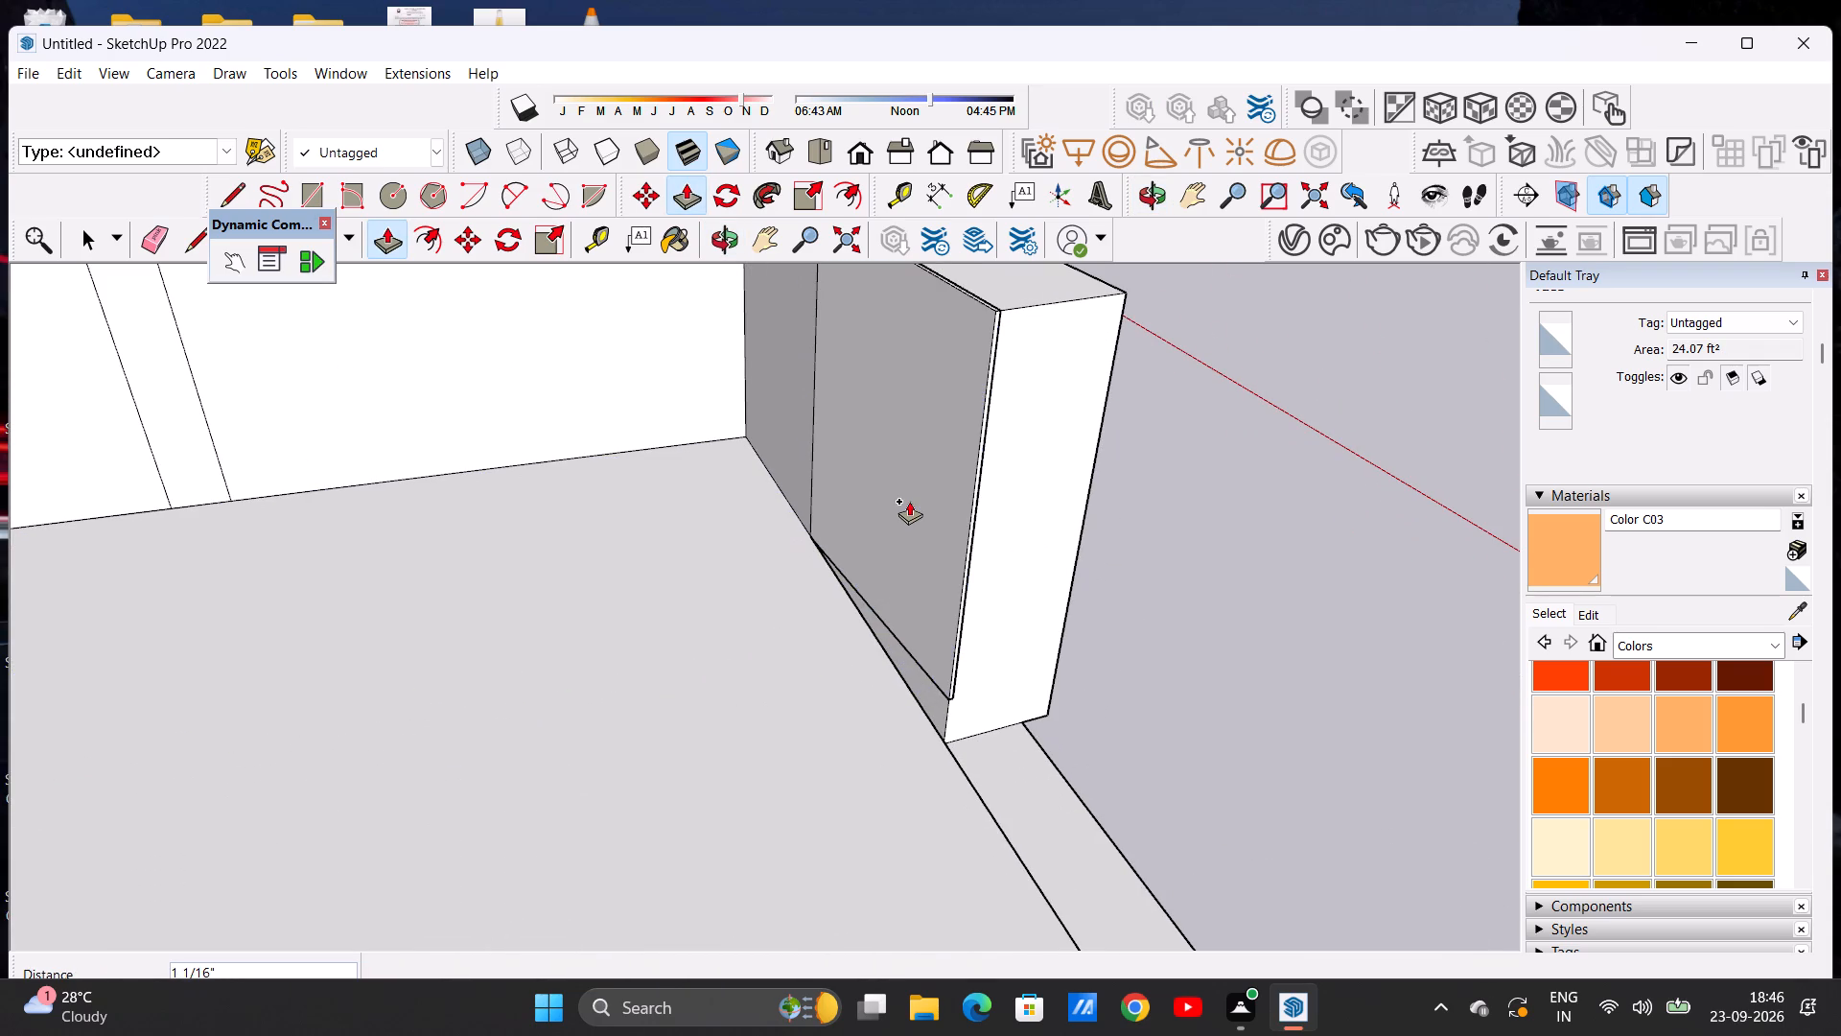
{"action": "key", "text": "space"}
Examine the thin strip along the base of the extension's roof-side face.
{"action": "middle_click_drag", "start_coordinate": [927, 700], "coordinate": [944, 799]}
{"action": "scroll", "coordinate": [955, 772], "scroll_direction": "up", "scroll_amount": 11}
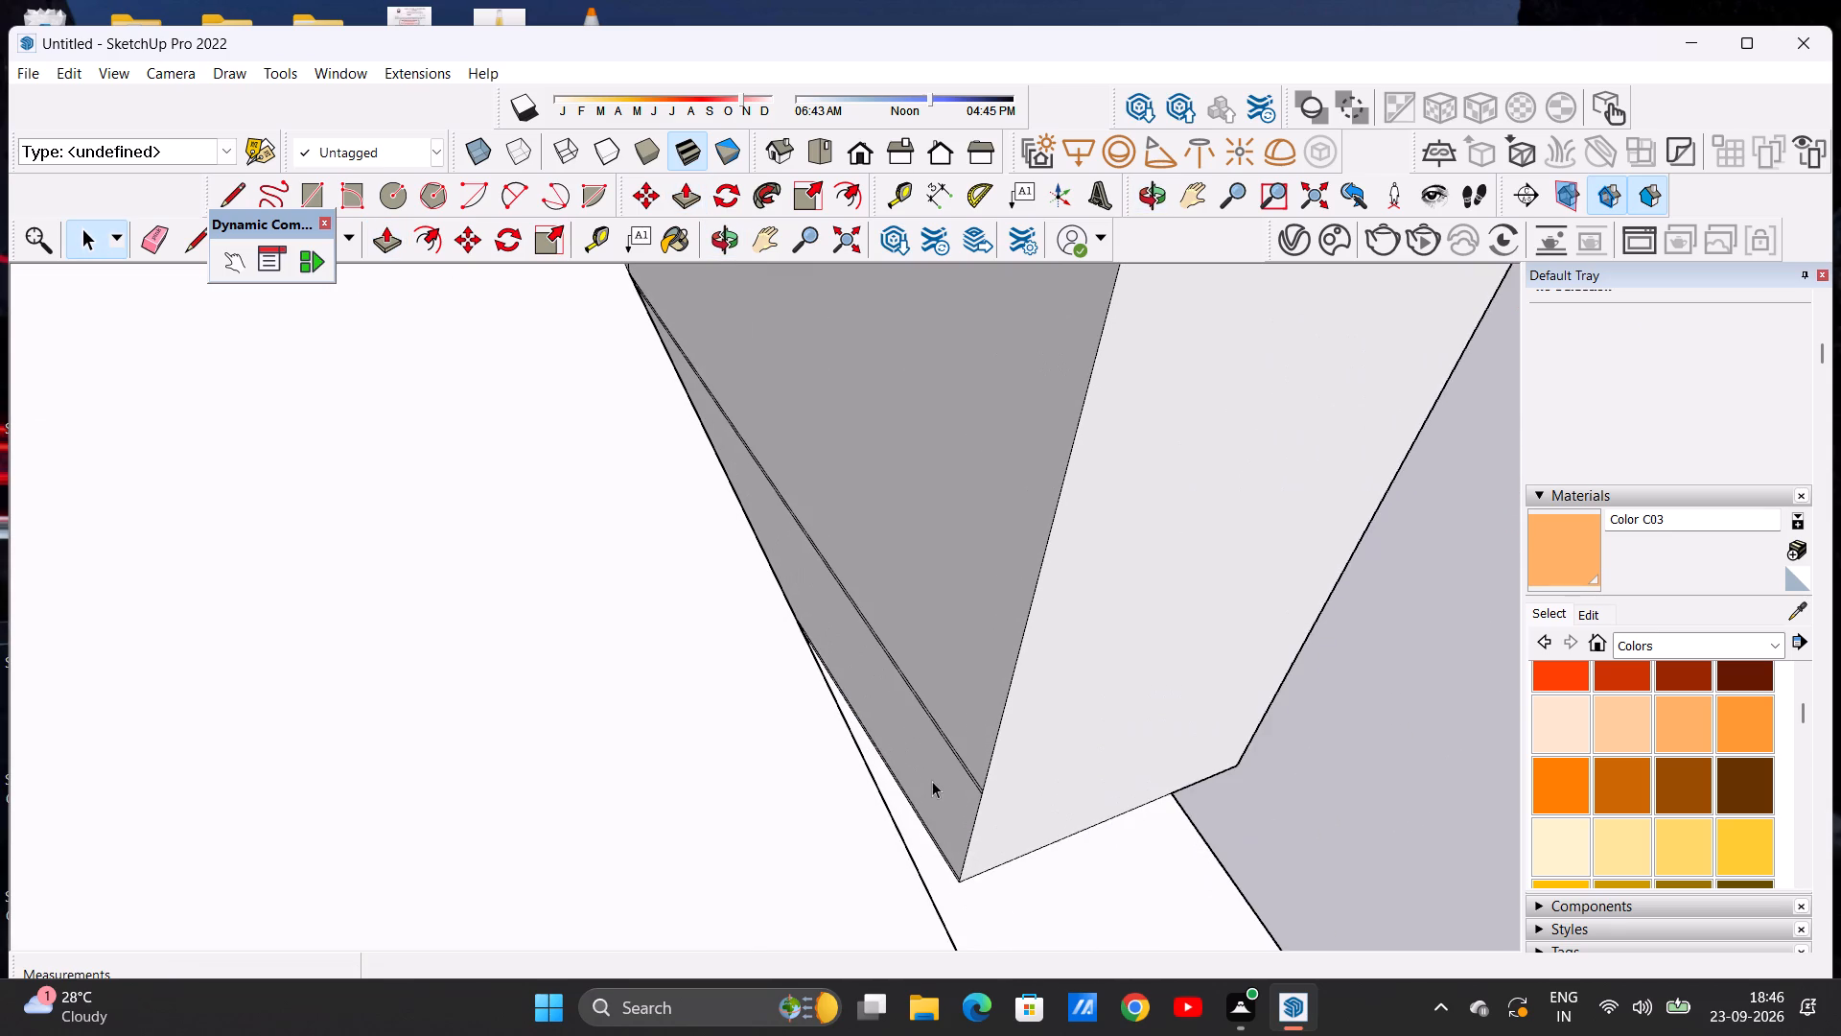
{"action": "middle_click_drag", "start_coordinate": [932, 780], "coordinate": [1199, 721]}
{"action": "scroll", "coordinate": [1084, 442], "scroll_direction": "down", "scroll_amount": 4}
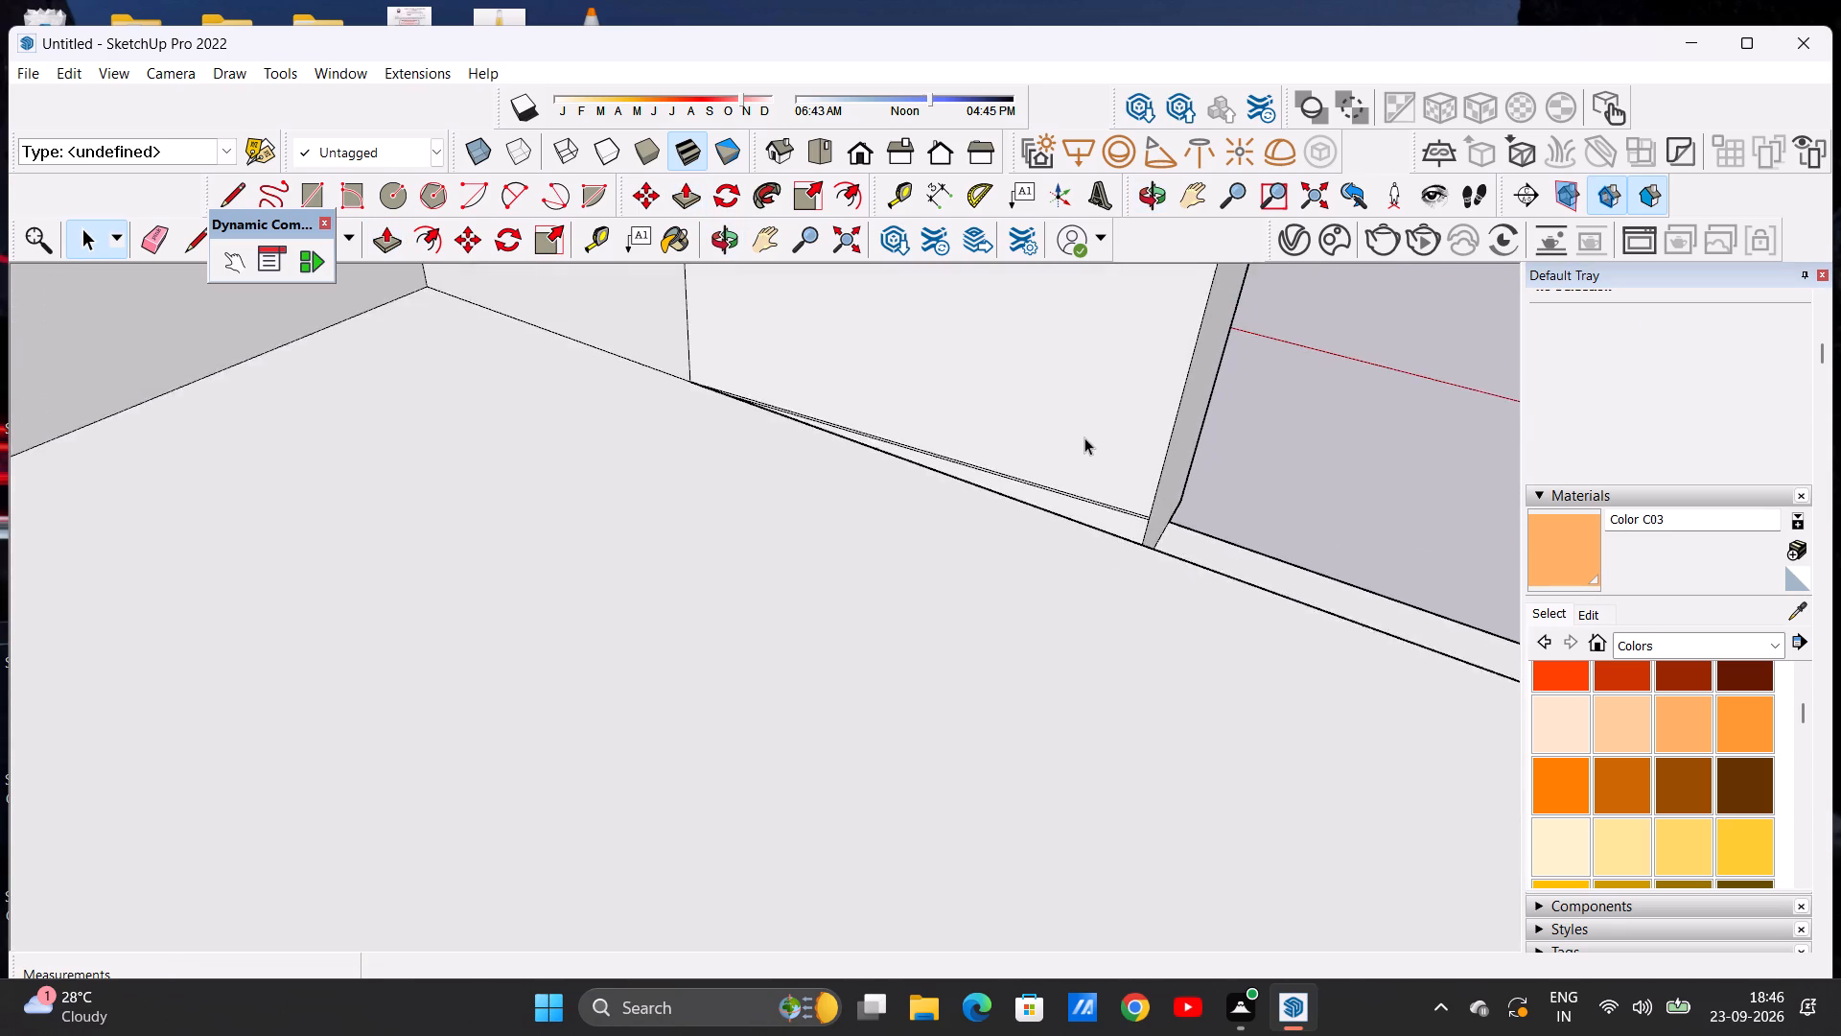
{"action": "scroll", "coordinate": [1084, 437], "scroll_direction": "down", "scroll_amount": 17}
{"action": "scroll", "coordinate": [1028, 408], "scroll_direction": "up", "scroll_amount": 5}
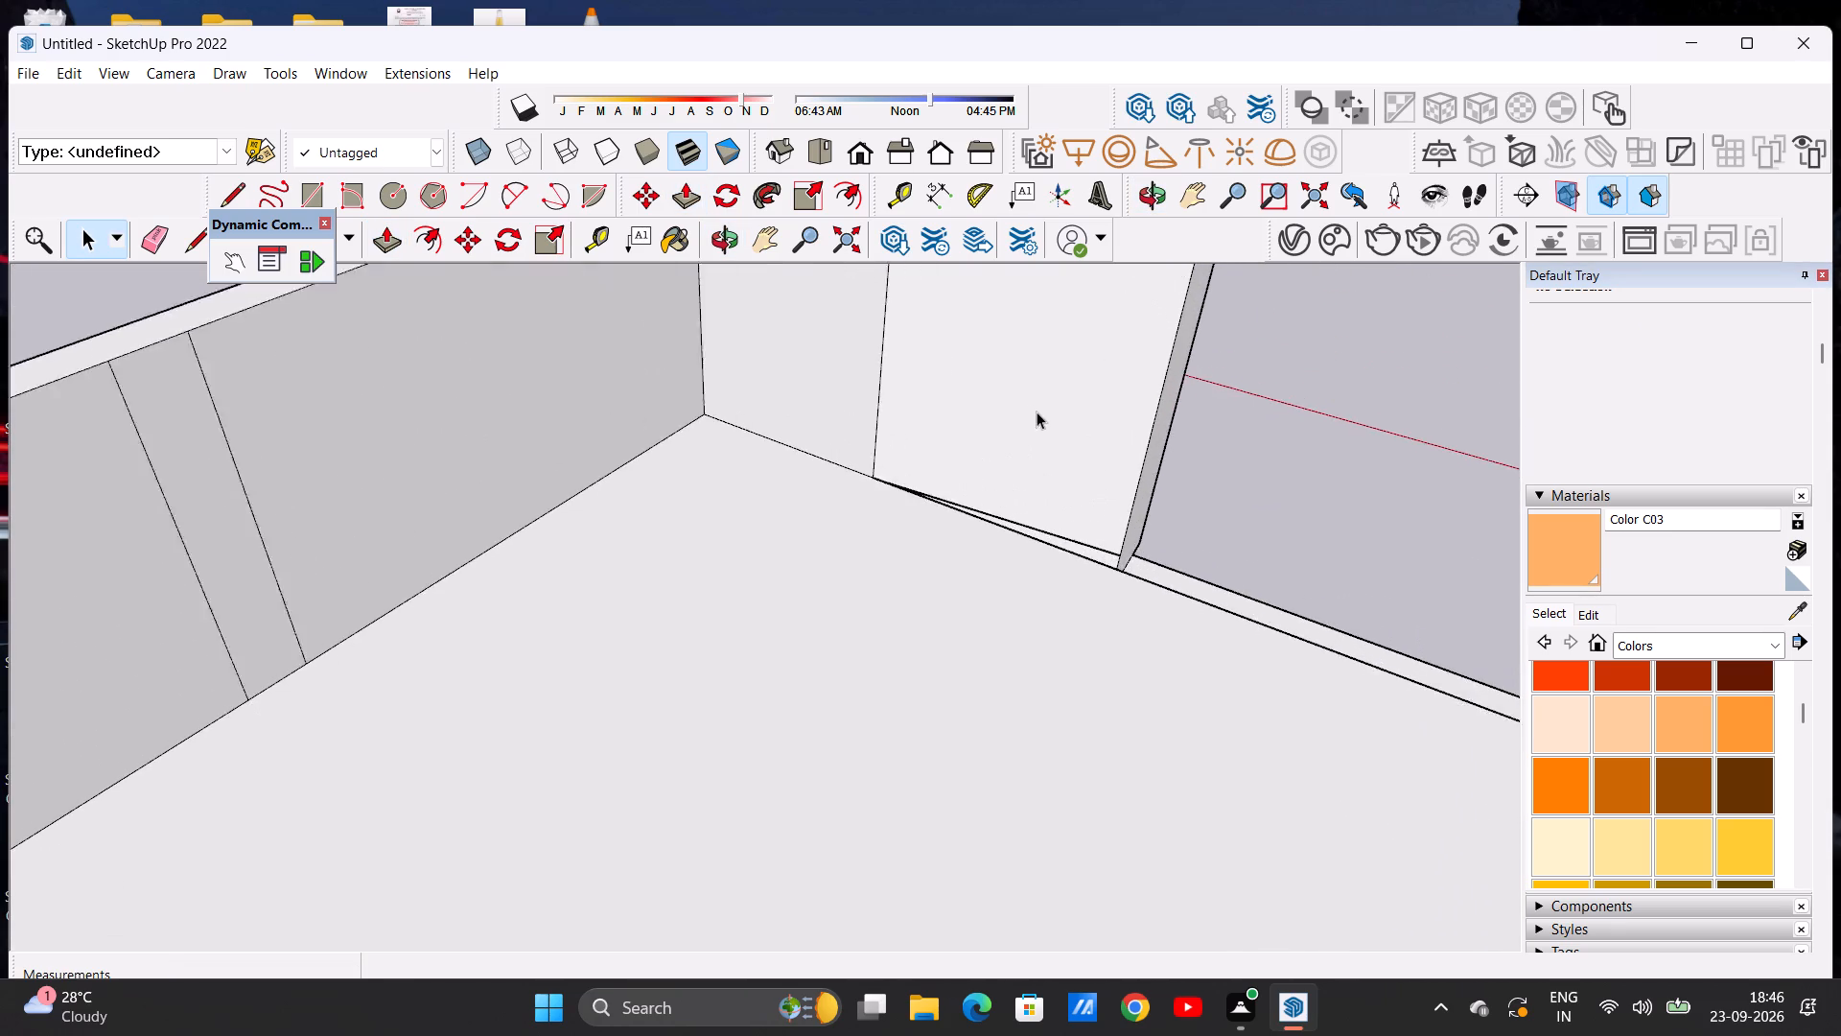
{"action": "scroll", "coordinate": [1037, 412], "scroll_direction": "up", "scroll_amount": 10}
{"action": "middle_click_drag", "start_coordinate": [1037, 644], "coordinate": [1037, 712]}
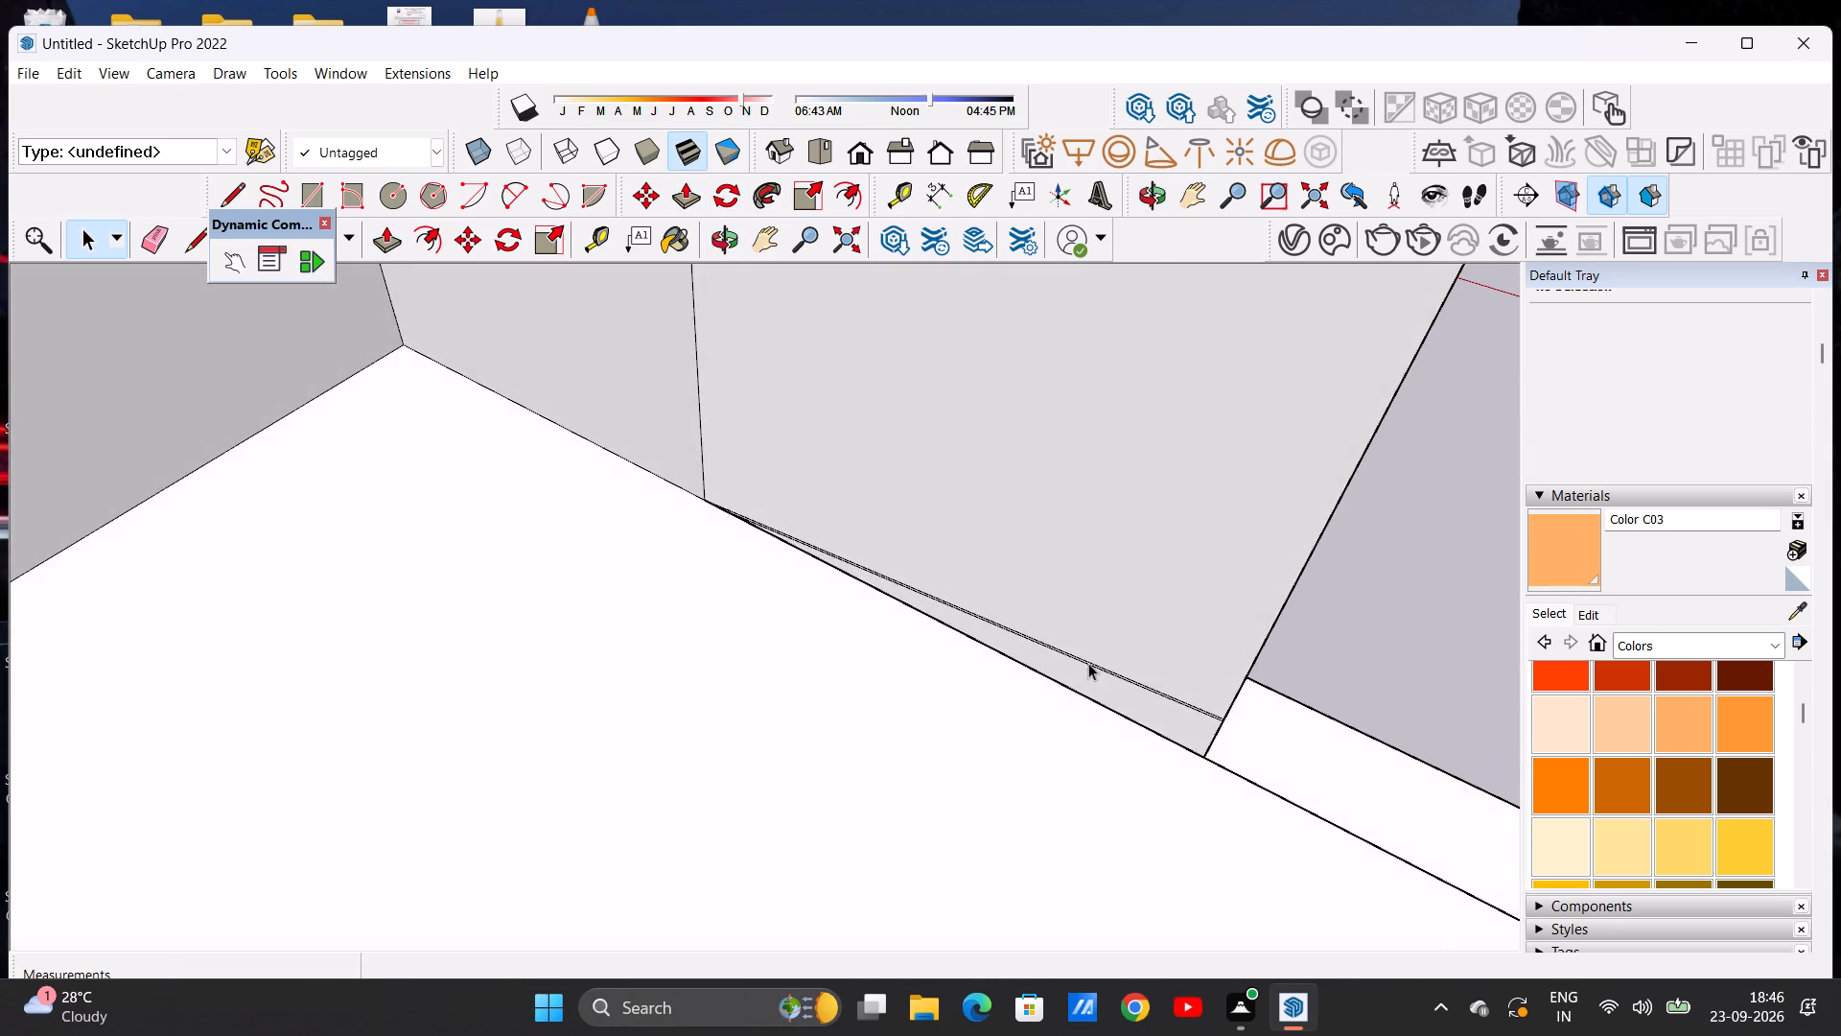
{"action": "scroll", "coordinate": [1113, 649], "scroll_direction": "up", "scroll_amount": 7}
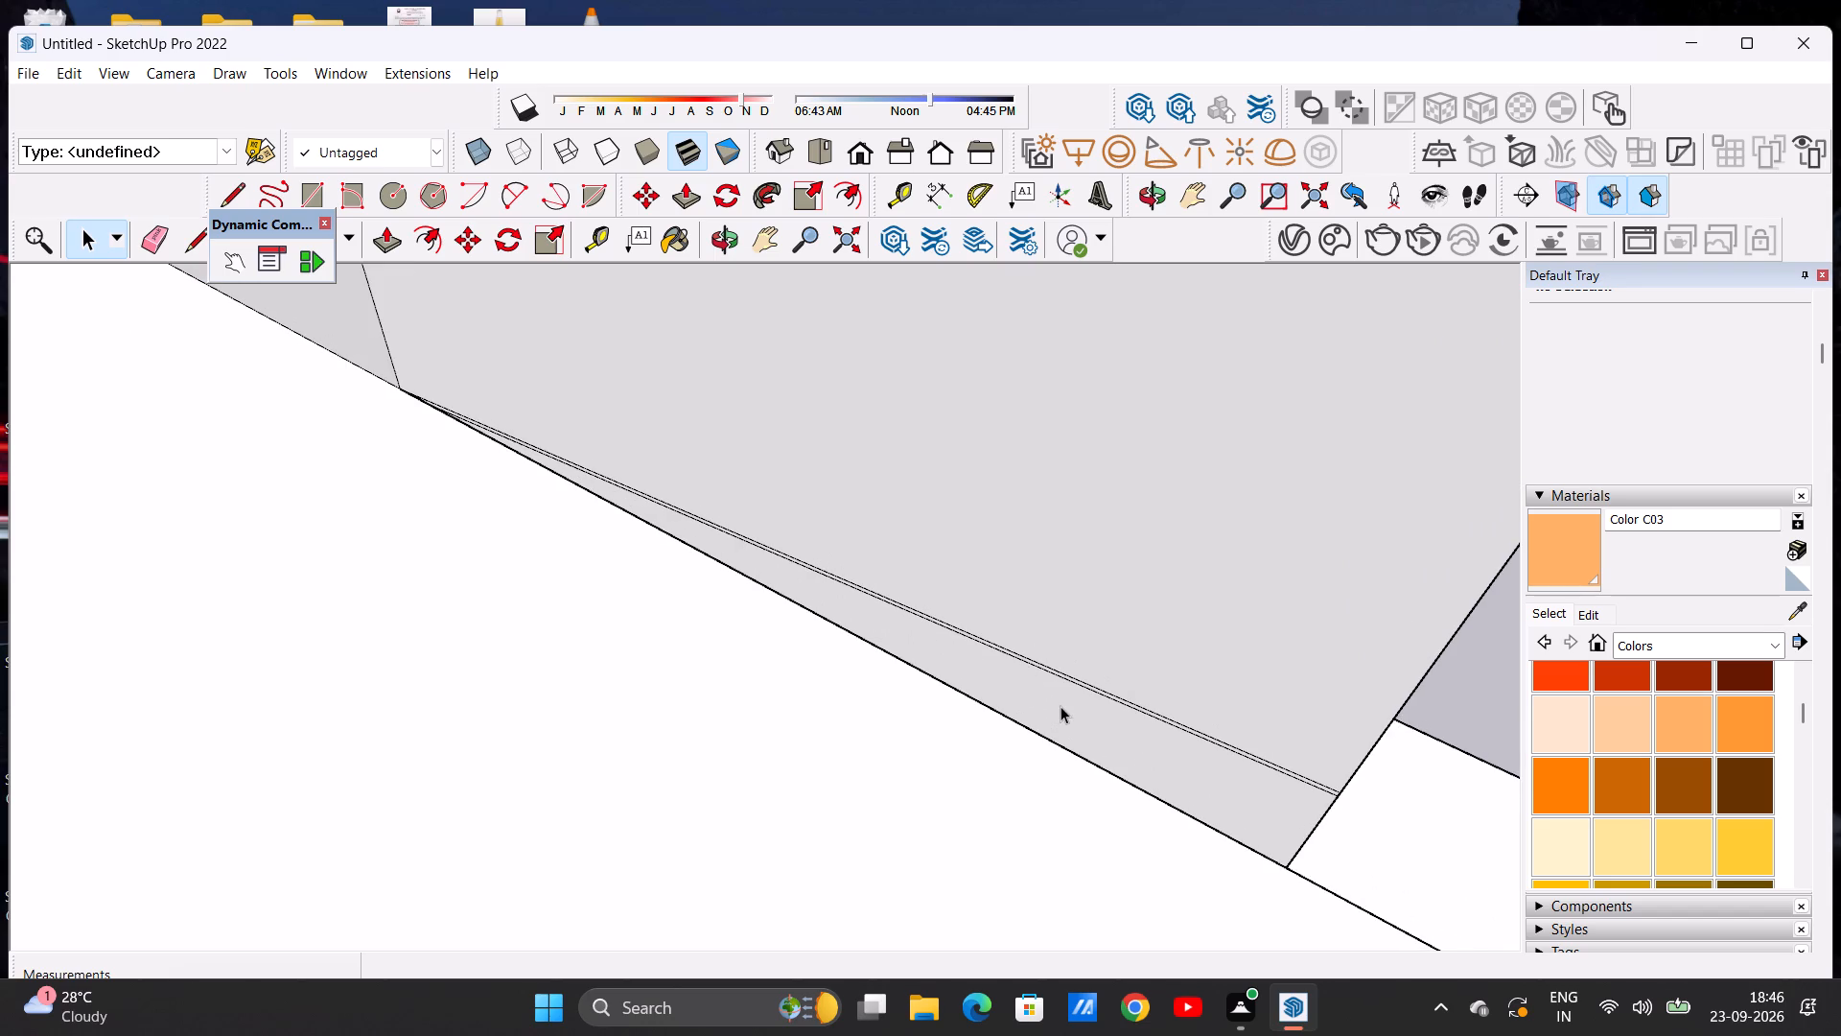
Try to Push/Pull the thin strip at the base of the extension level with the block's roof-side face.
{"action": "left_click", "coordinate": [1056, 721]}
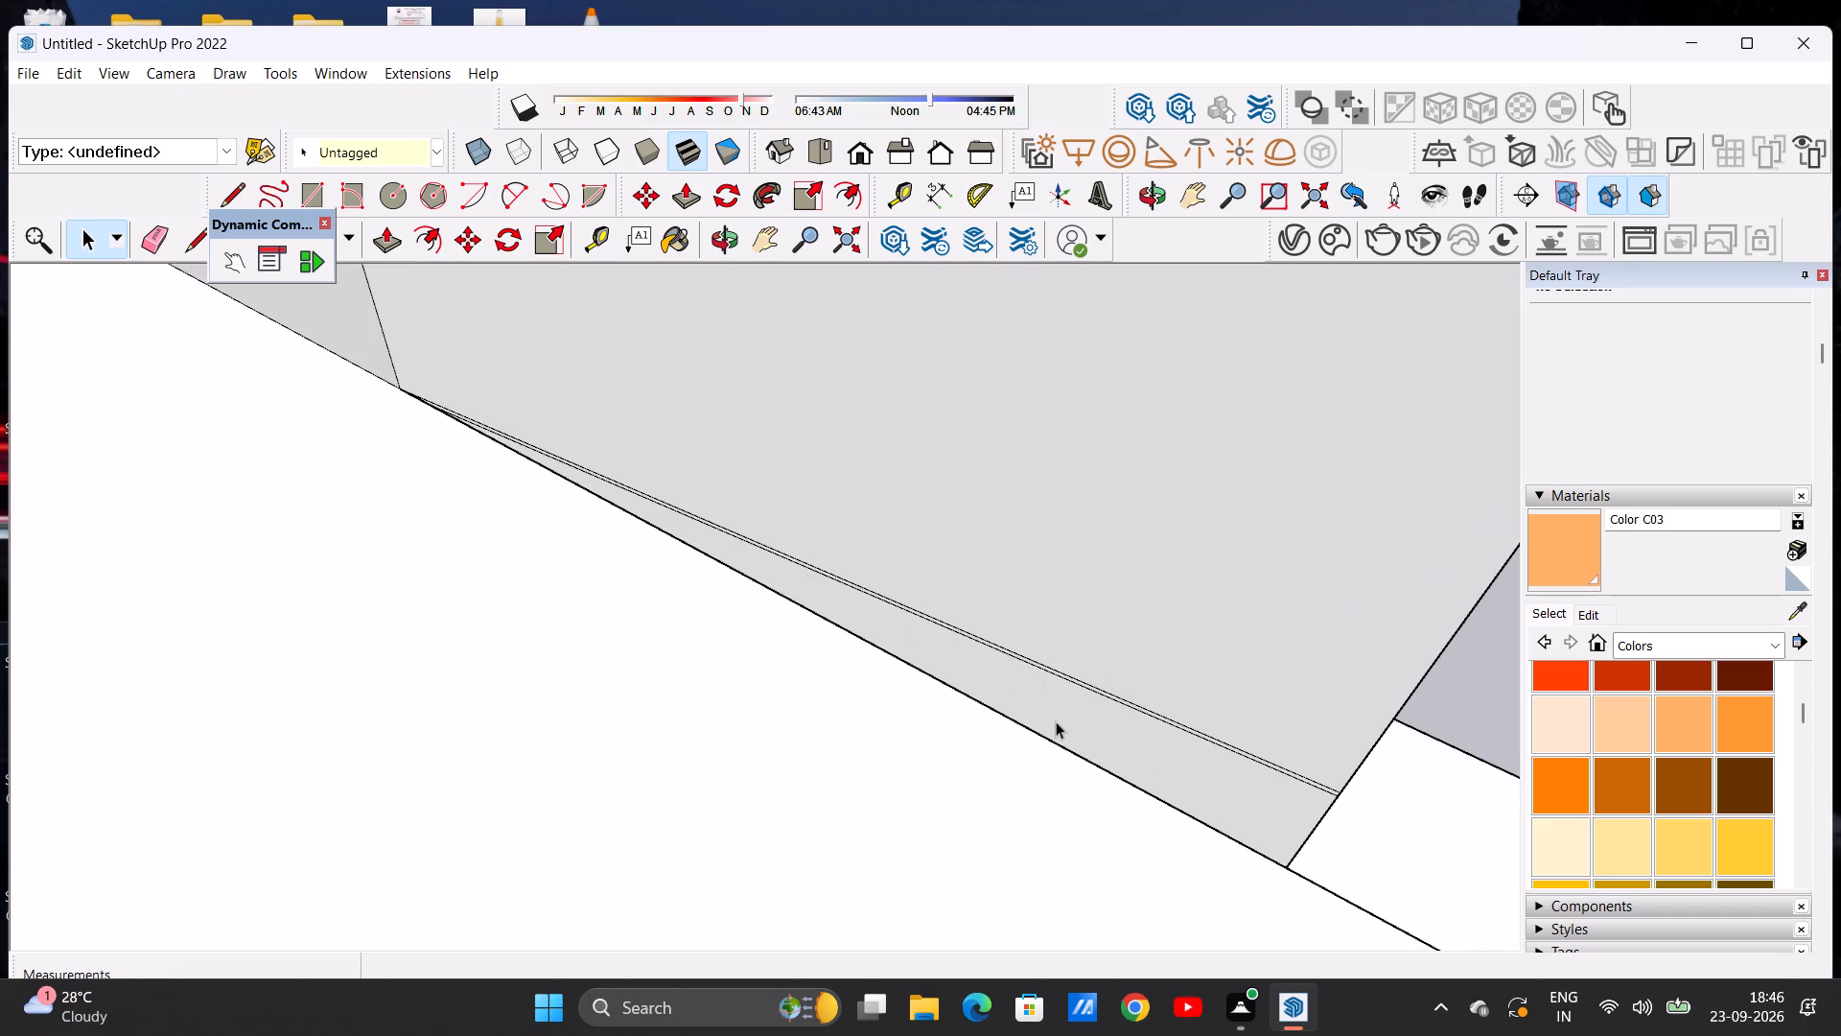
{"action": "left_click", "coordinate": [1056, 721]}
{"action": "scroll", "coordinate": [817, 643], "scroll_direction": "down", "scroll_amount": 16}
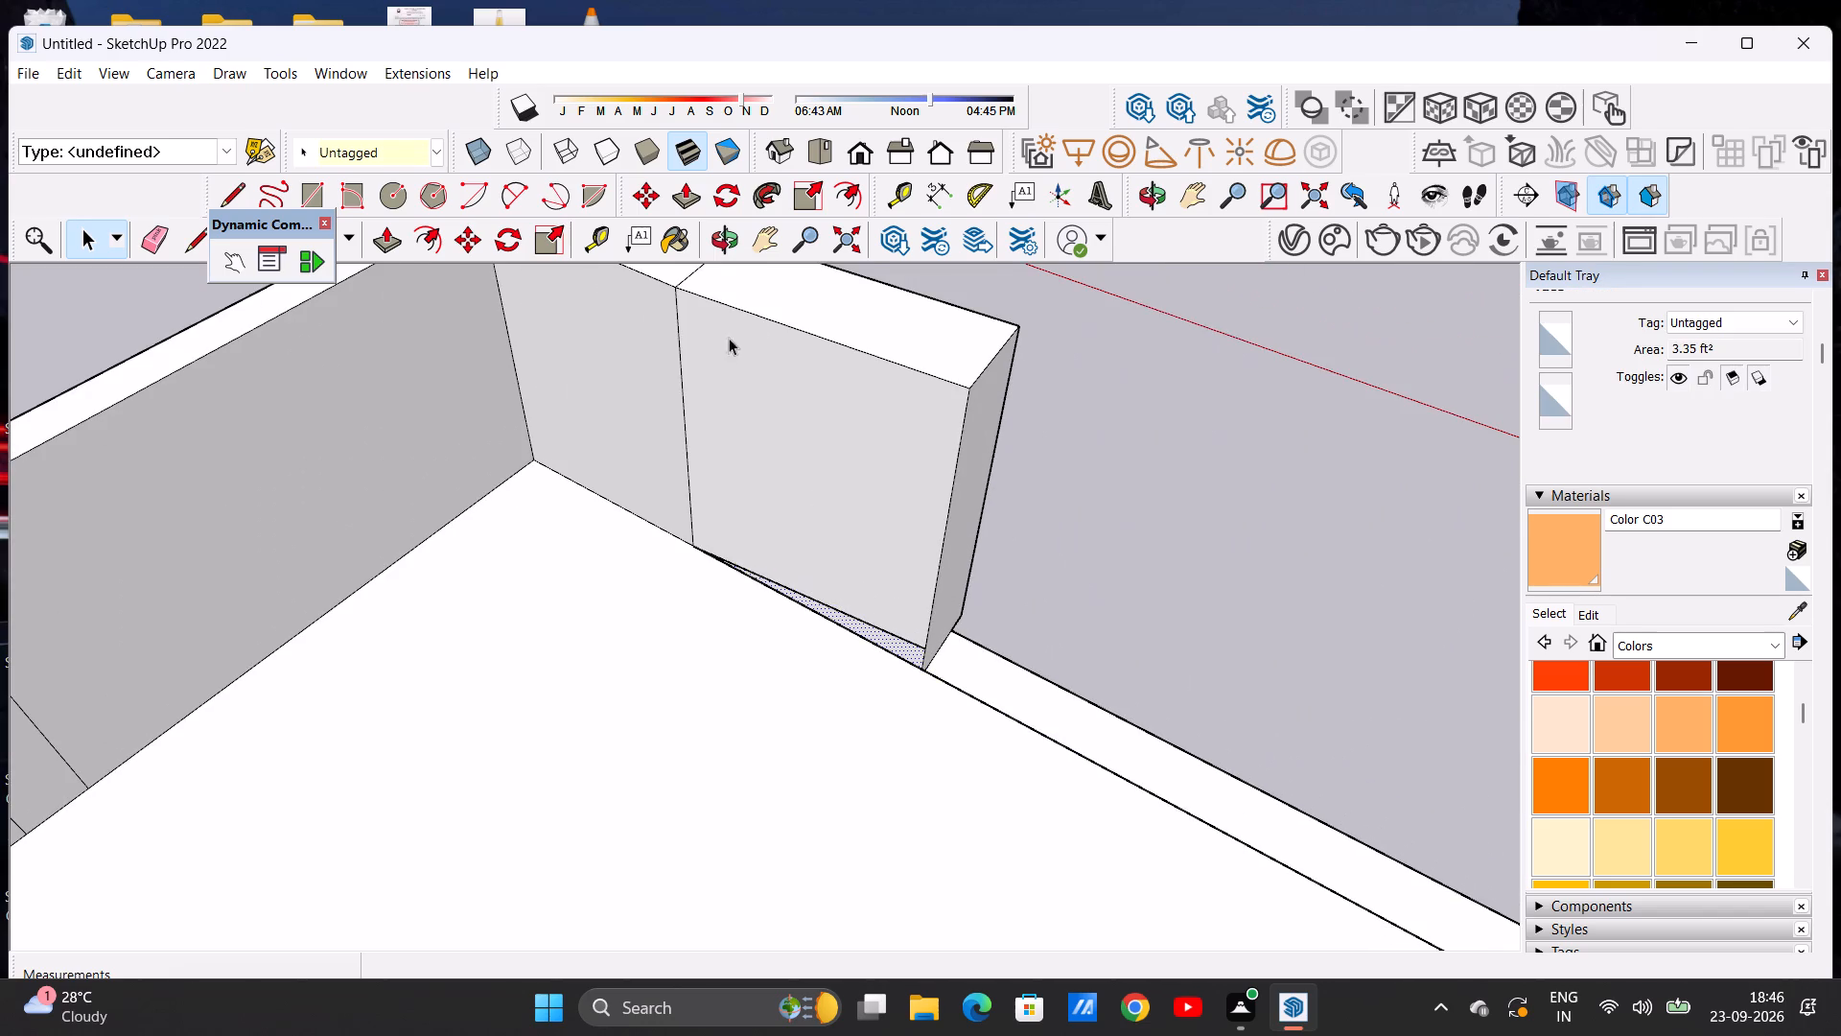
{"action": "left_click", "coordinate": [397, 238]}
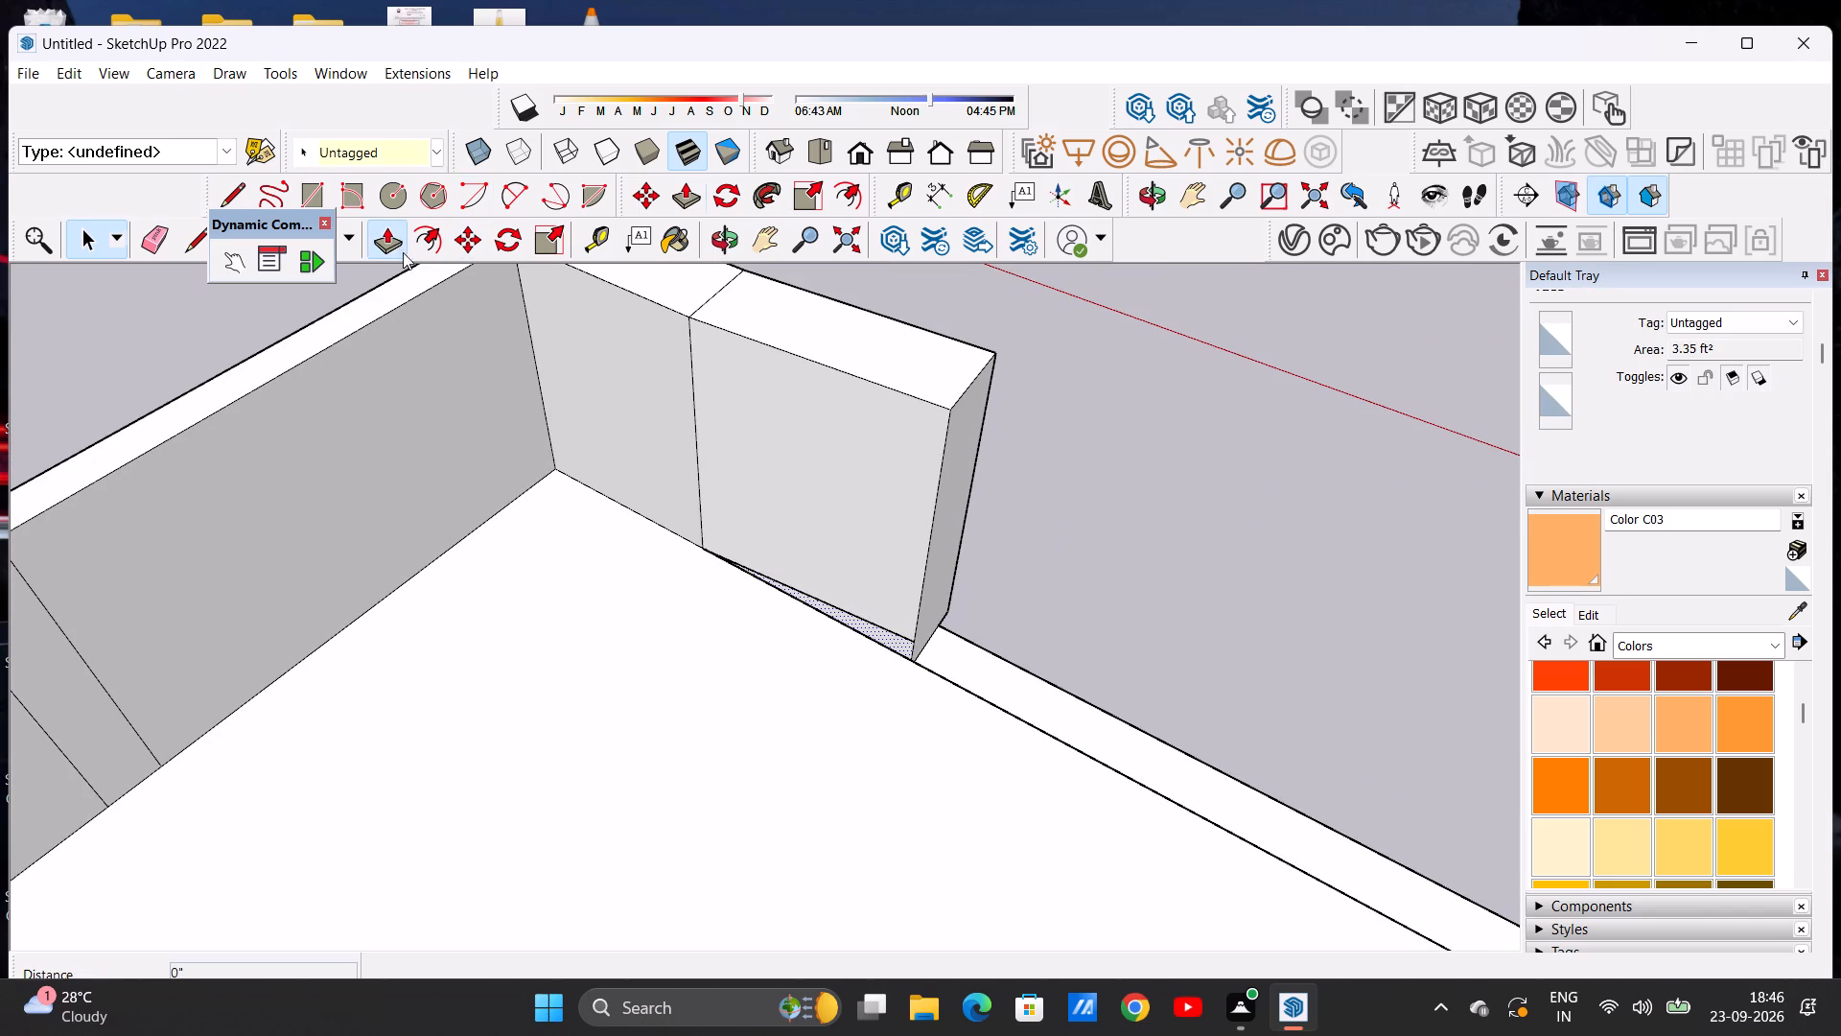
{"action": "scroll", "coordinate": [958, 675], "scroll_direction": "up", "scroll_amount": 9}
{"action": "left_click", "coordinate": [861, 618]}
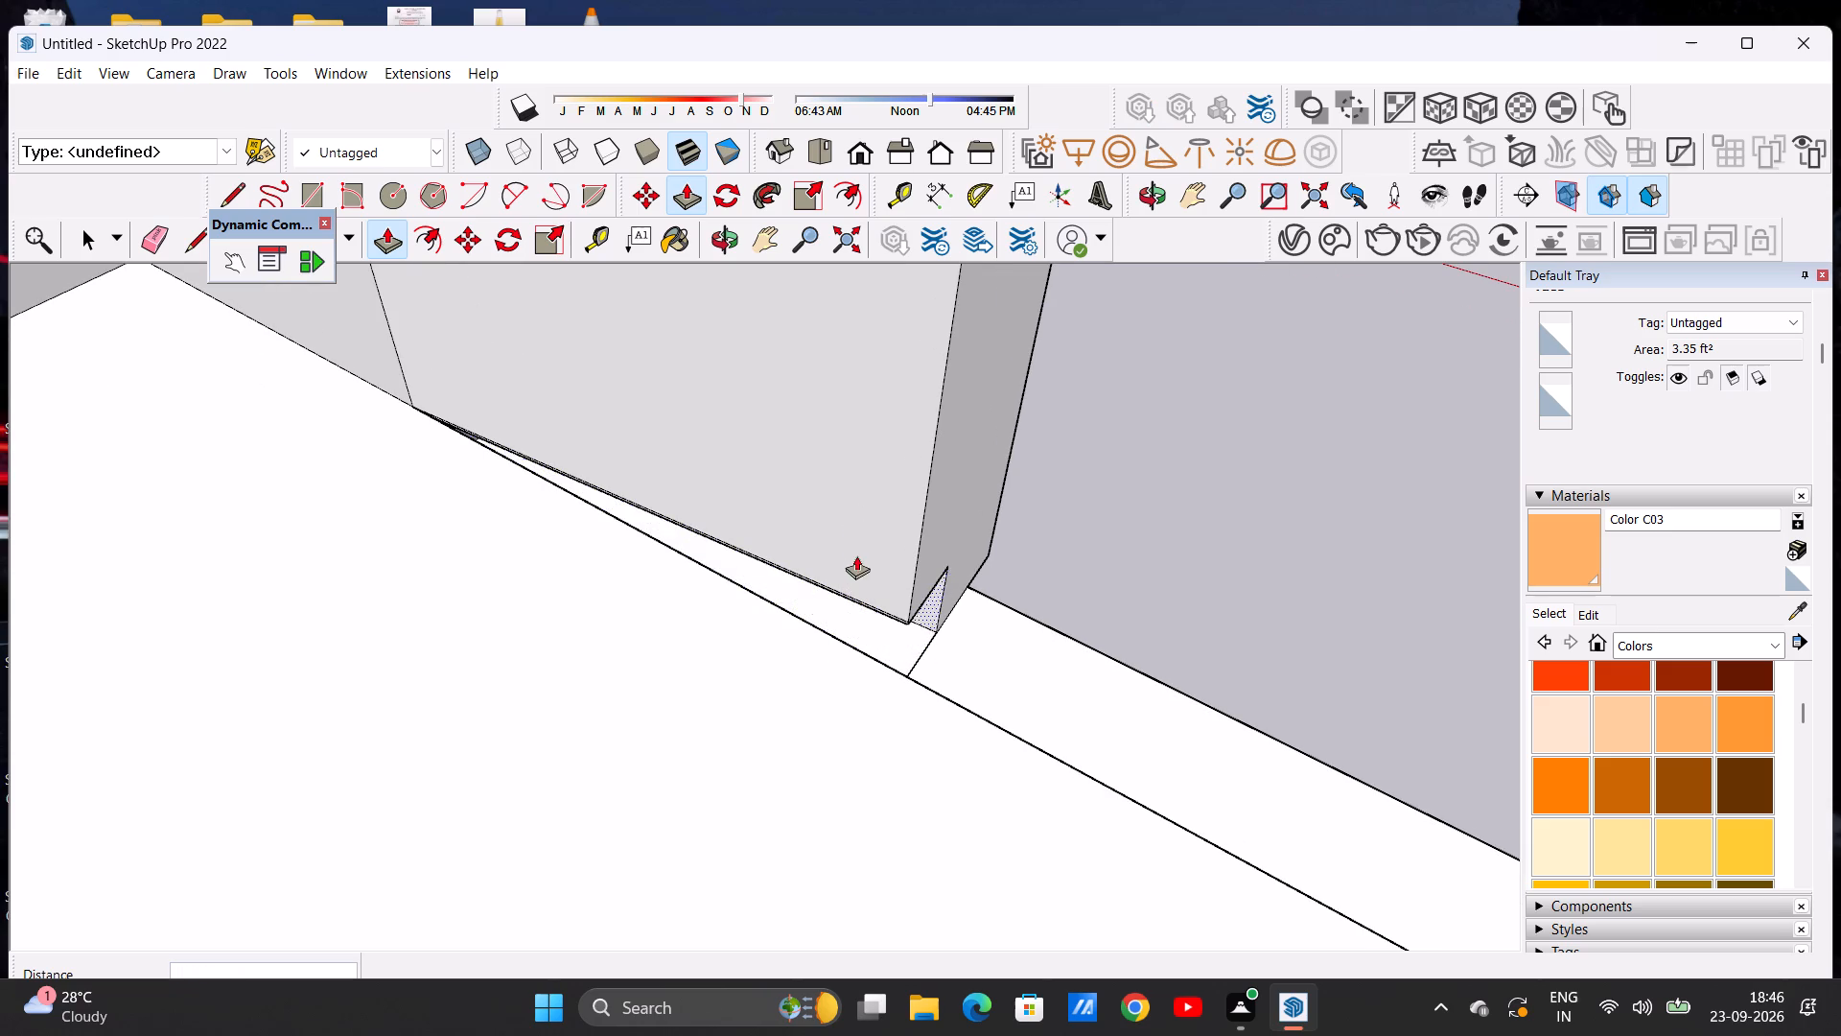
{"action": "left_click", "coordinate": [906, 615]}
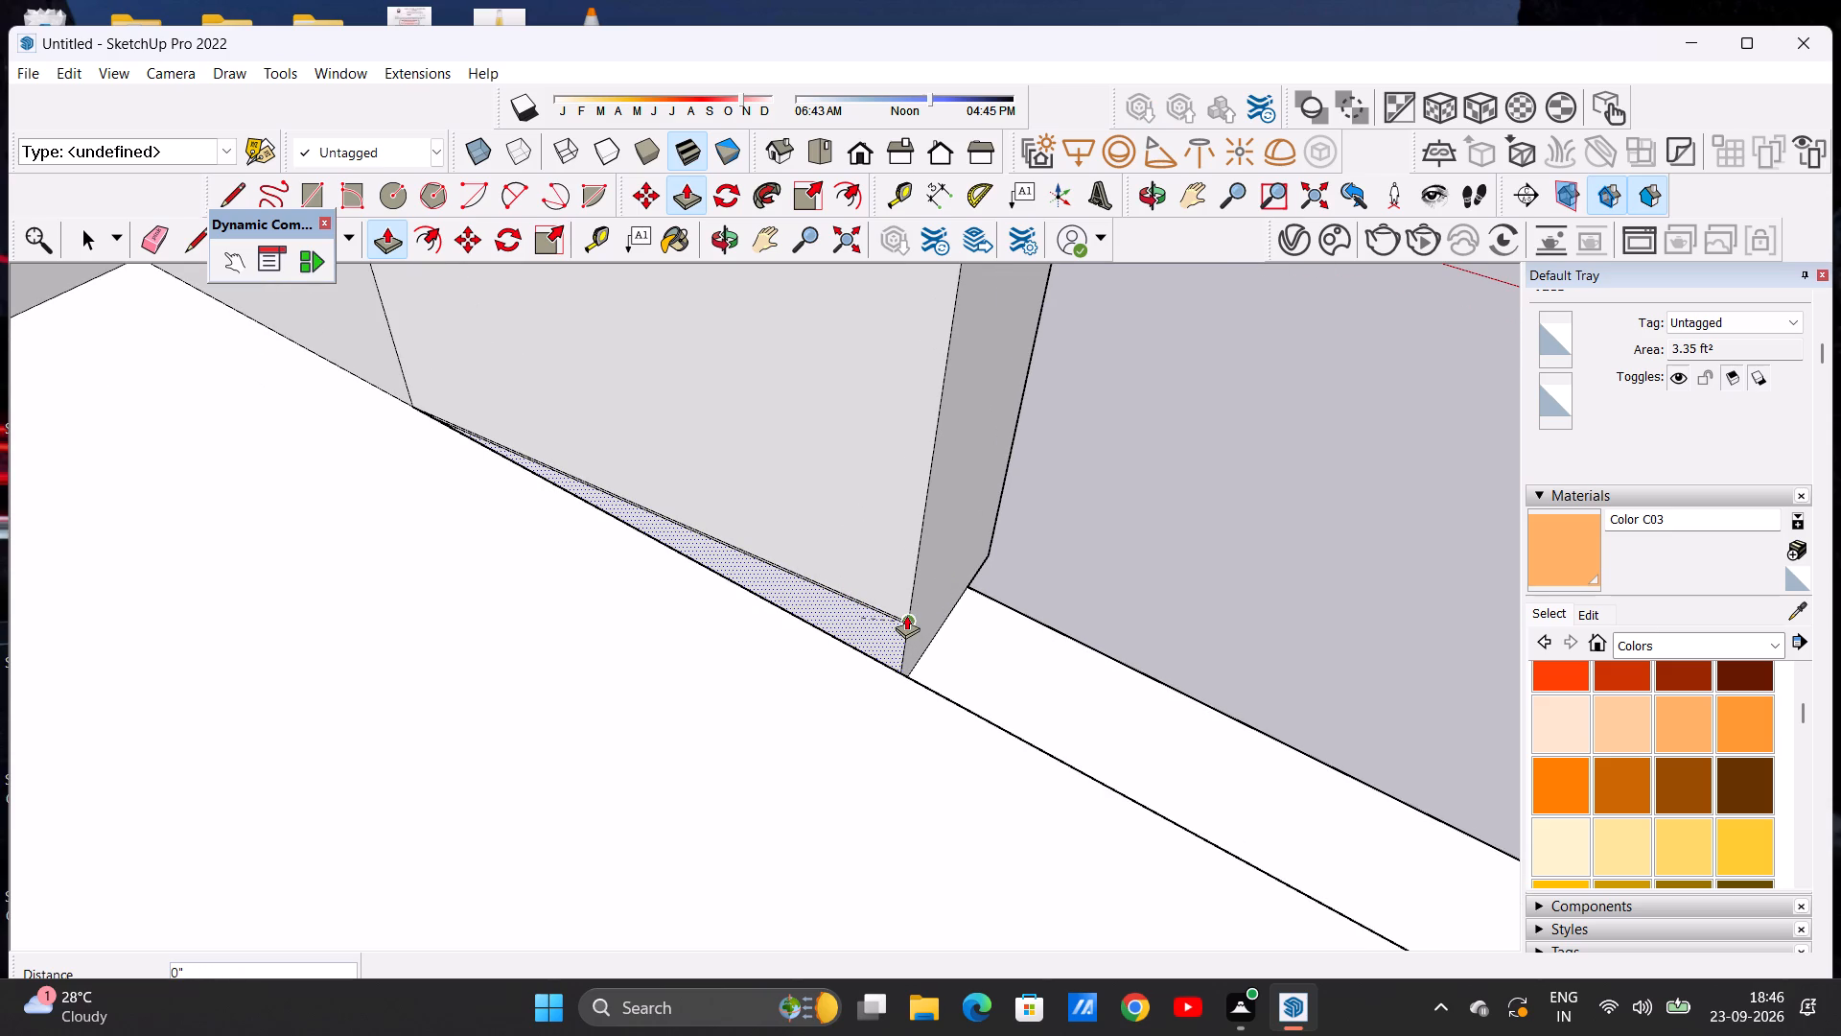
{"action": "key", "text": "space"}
Examine the extended block over the front beam from its end, from the corner and from the front.
{"action": "middle_click_drag", "start_coordinate": [1149, 555], "coordinate": [730, 514]}
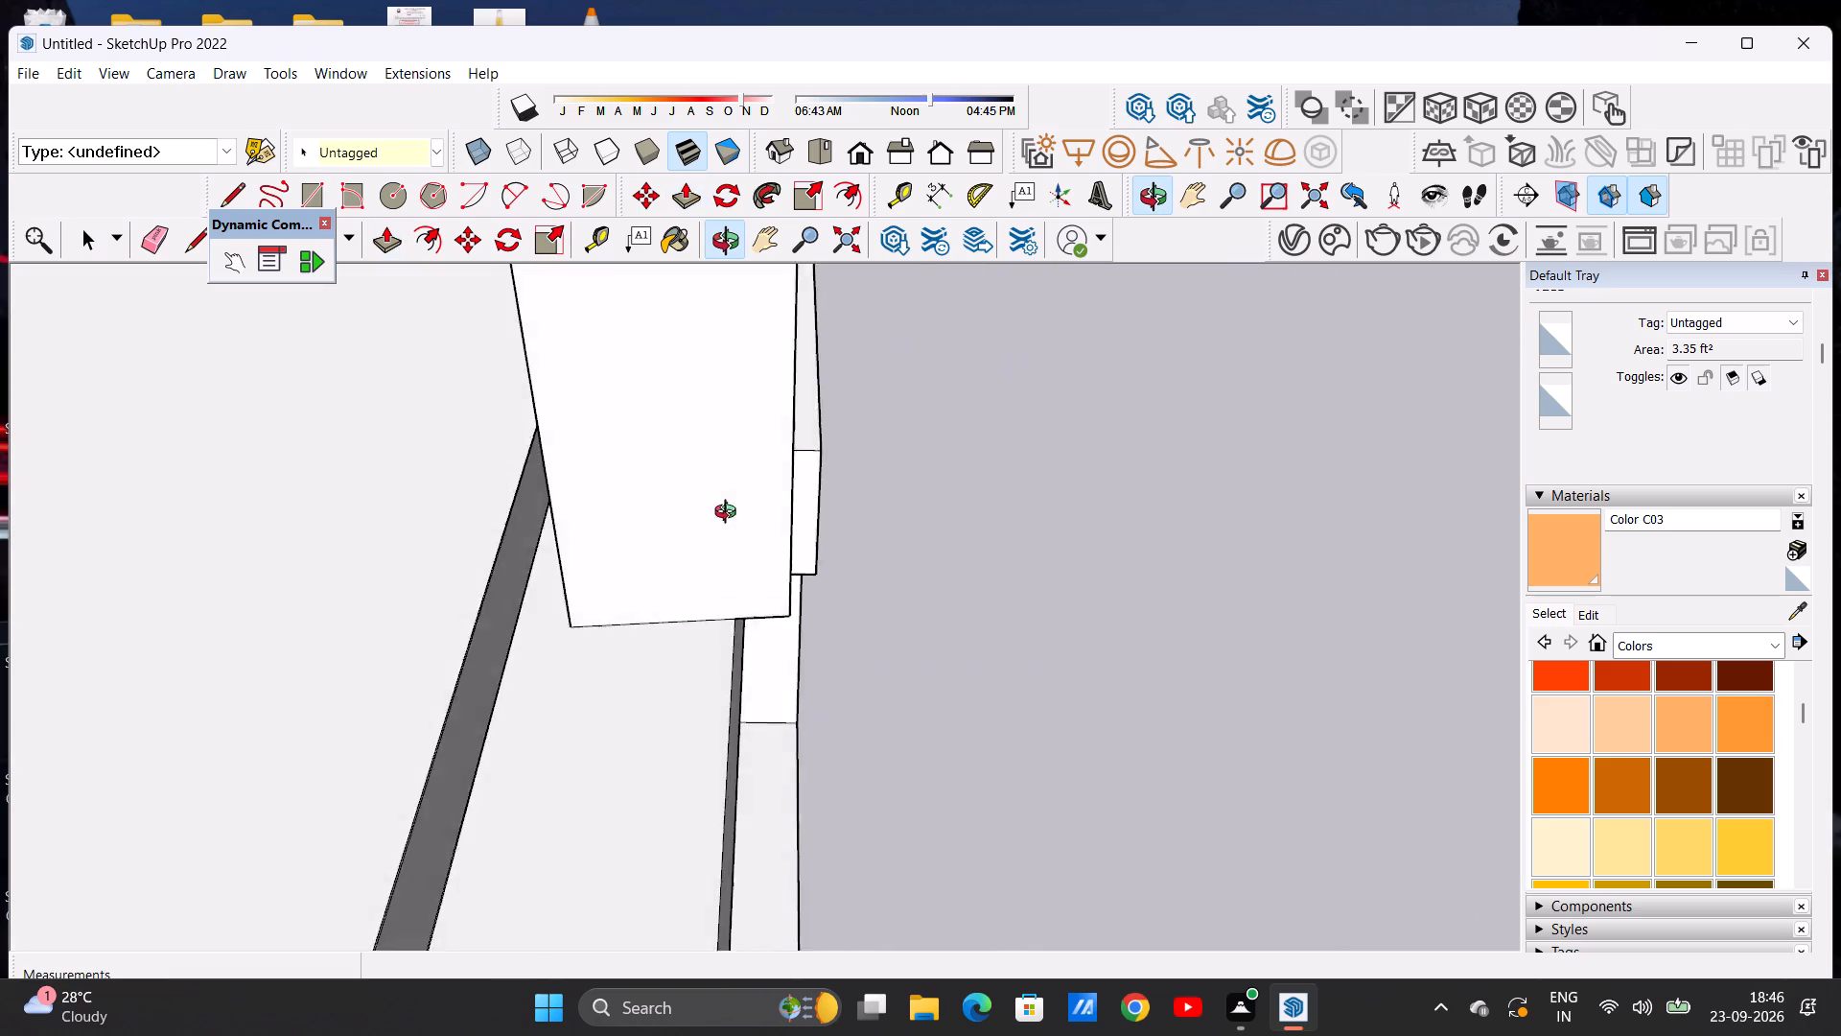
{"action": "middle_click_drag", "start_coordinate": [730, 514], "coordinate": [700, 475]}
{"action": "scroll", "coordinate": [726, 443], "scroll_direction": "down", "scroll_amount": 9}
{"action": "middle_click_drag", "start_coordinate": [838, 446], "coordinate": [593, 437]}
{"action": "scroll", "coordinate": [632, 453], "scroll_direction": "down", "scroll_amount": 7}
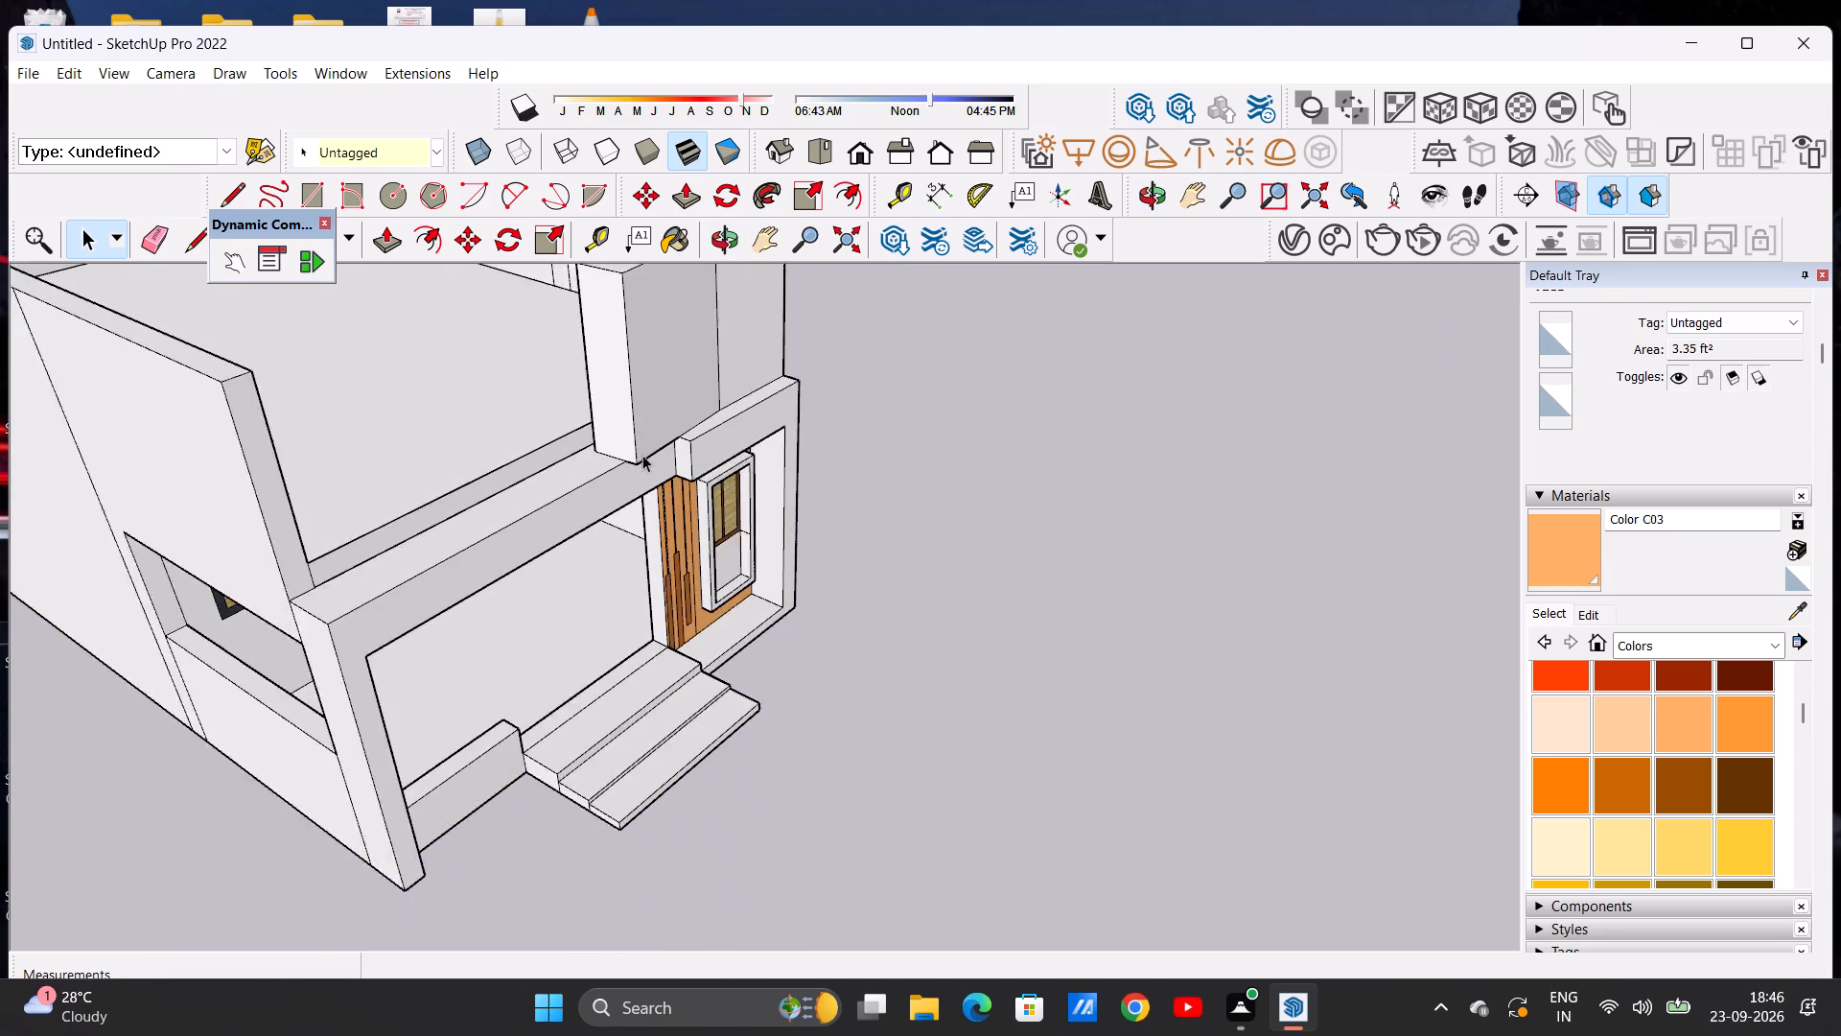
{"action": "scroll", "coordinate": [642, 455], "scroll_direction": "down", "scroll_amount": 3}
{"action": "middle_click_drag", "start_coordinate": [710, 383], "coordinate": [586, 372]}
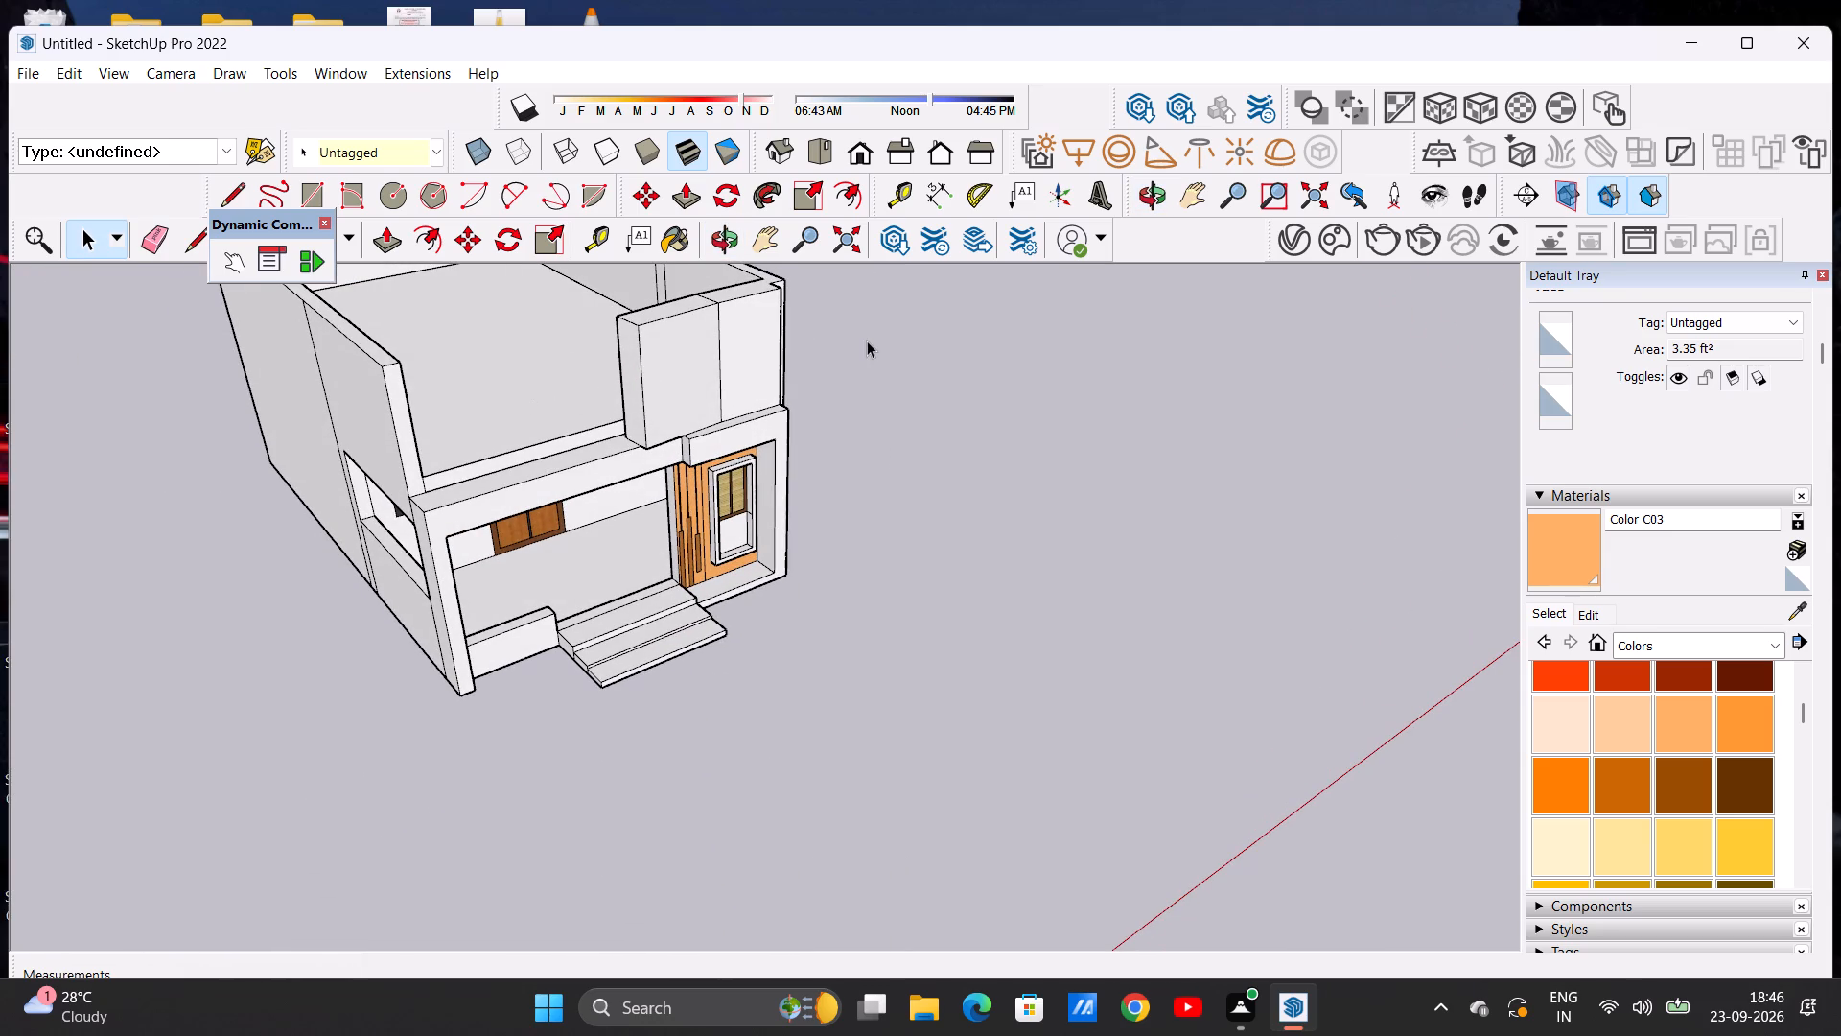
{"action": "scroll", "coordinate": [708, 476], "scroll_direction": "down", "scroll_amount": 5}
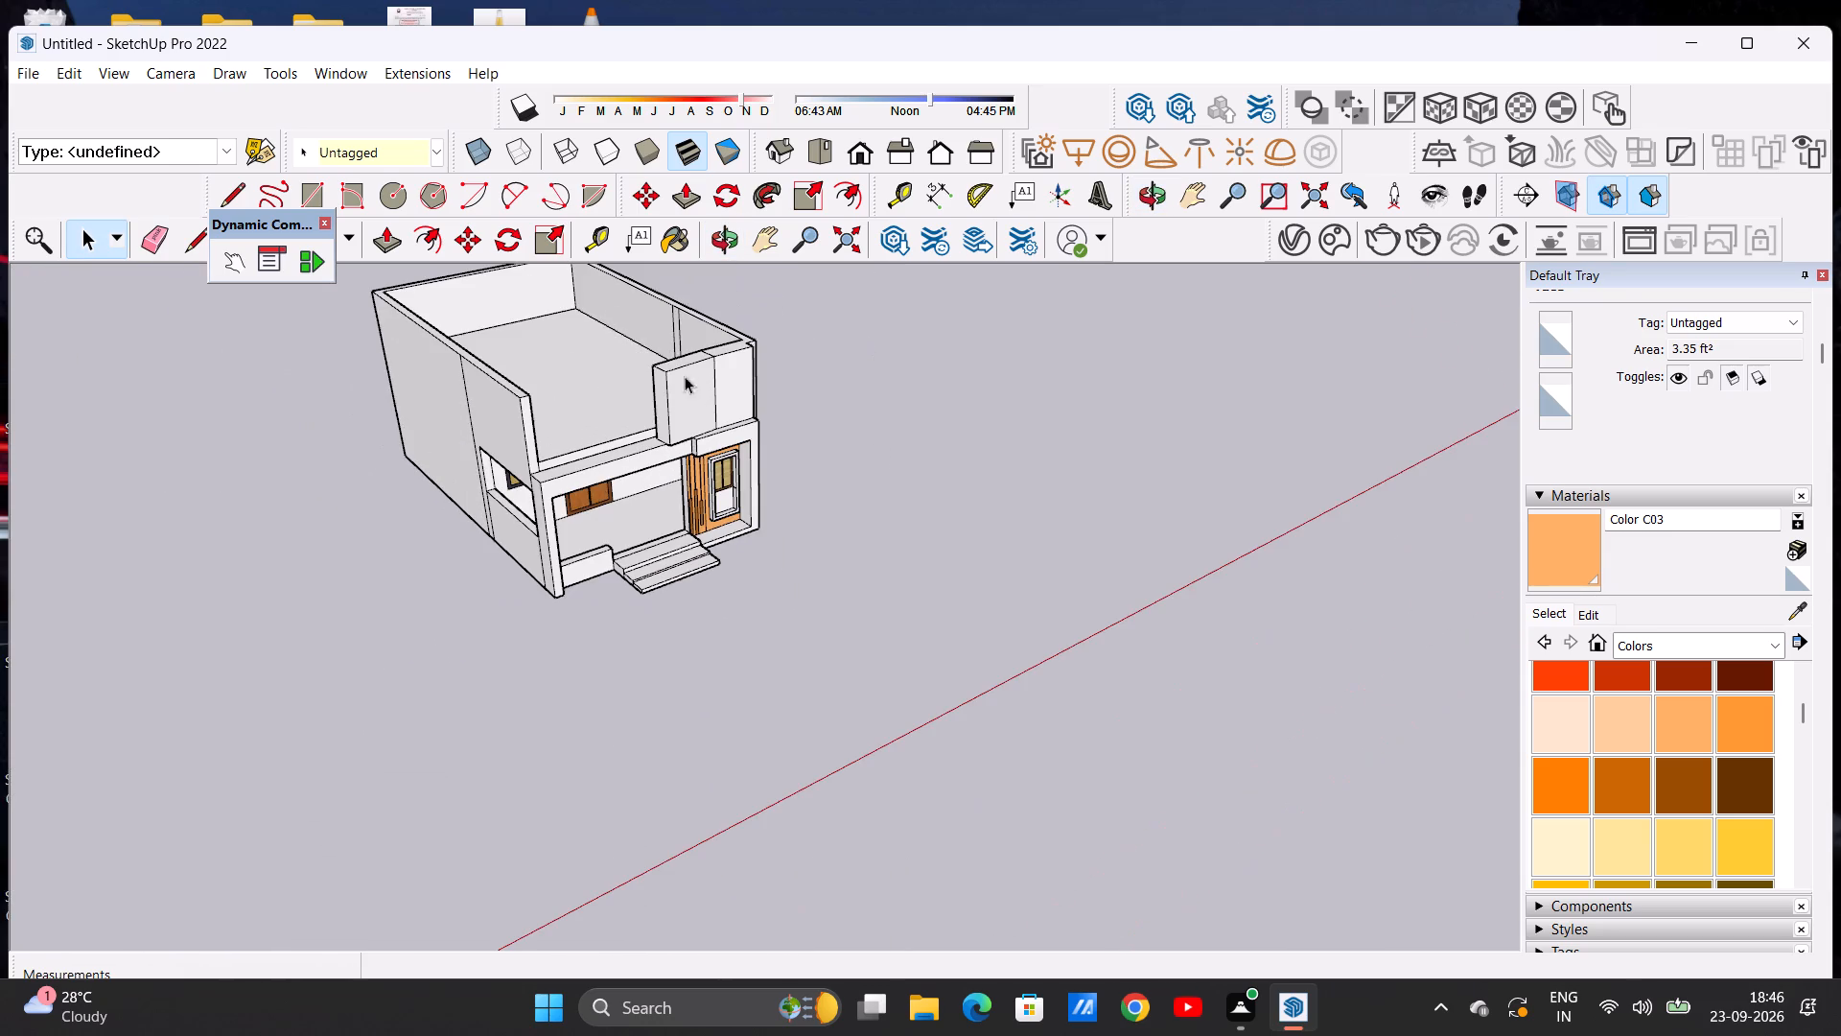
{"action": "middle_click_drag", "start_coordinate": [709, 406], "coordinate": [577, 385]}
{"action": "scroll", "coordinate": [757, 387], "scroll_direction": "up", "scroll_amount": 6}
{"action": "middle_click_drag", "start_coordinate": [816, 389], "coordinate": [707, 405]}
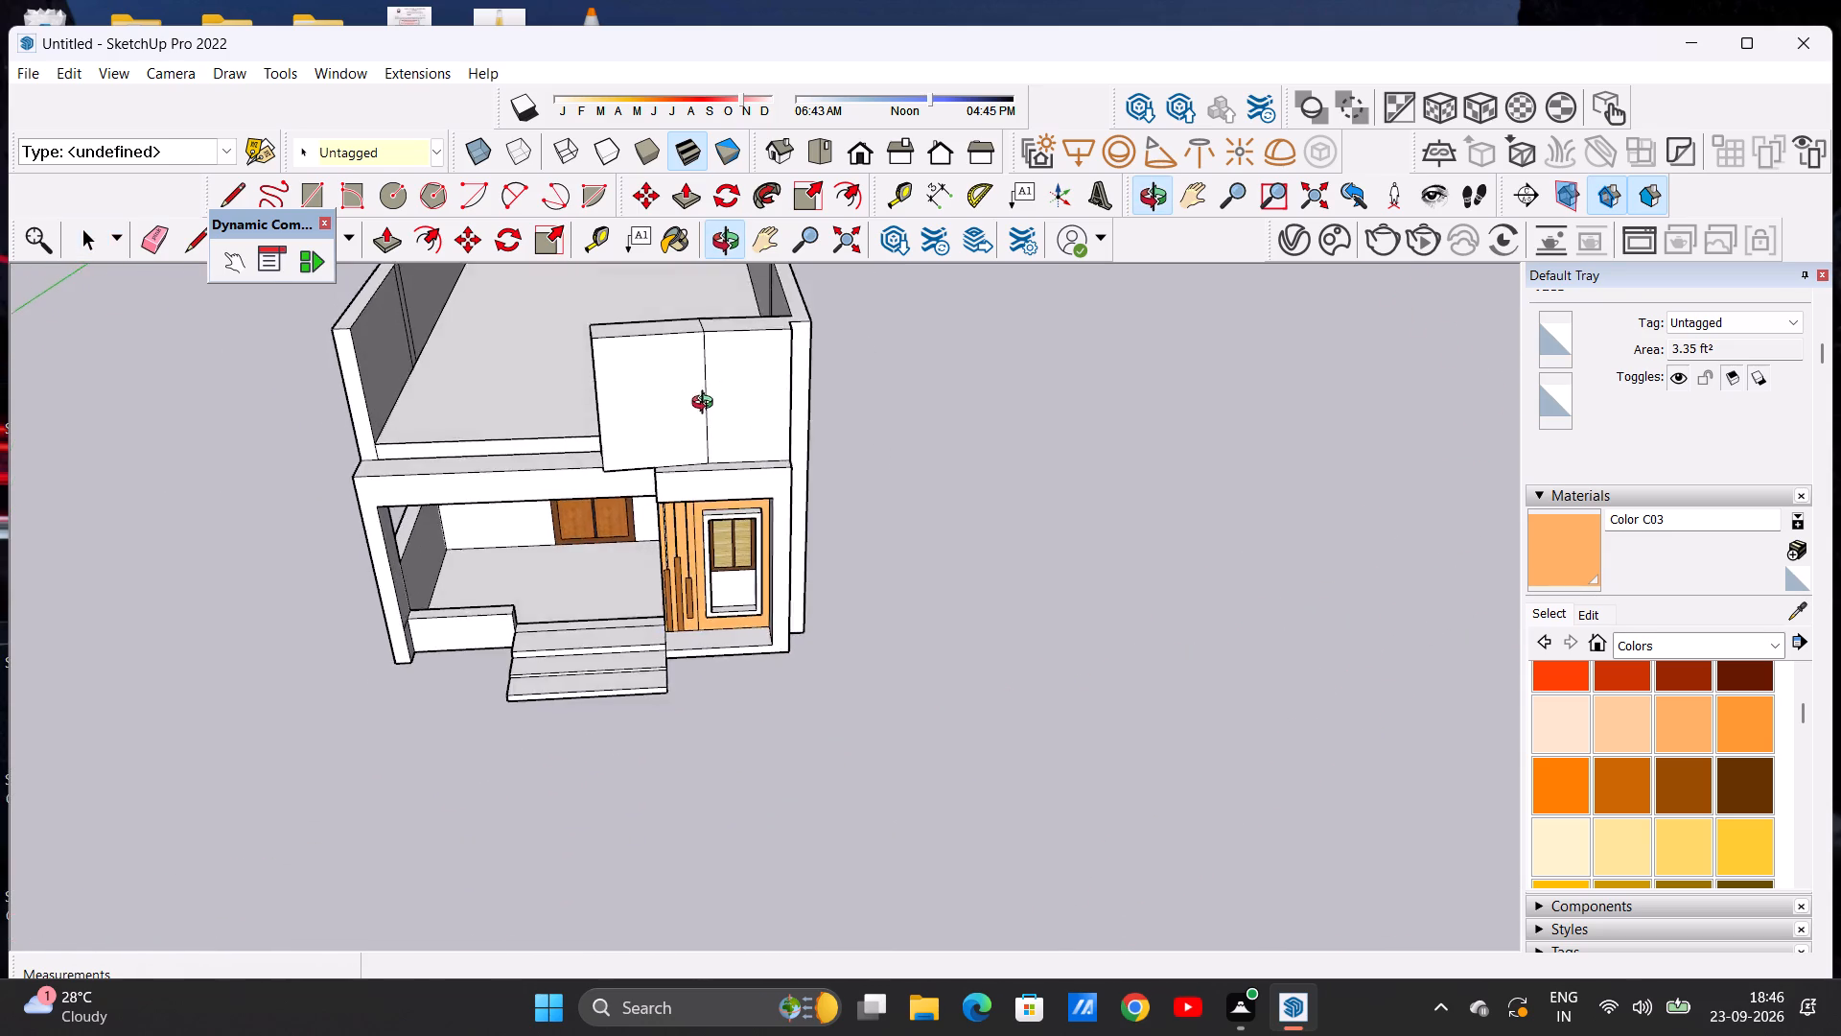
{"action": "middle_click_drag", "start_coordinate": [707, 405], "coordinate": [694, 435]}
{"action": "scroll", "coordinate": [694, 440], "scroll_direction": "up", "scroll_amount": 6}
{"action": "scroll", "coordinate": [691, 429], "scroll_direction": "down", "scroll_amount": 9}
{"action": "scroll", "coordinate": [705, 395], "scroll_direction": "up", "scroll_amount": 5}
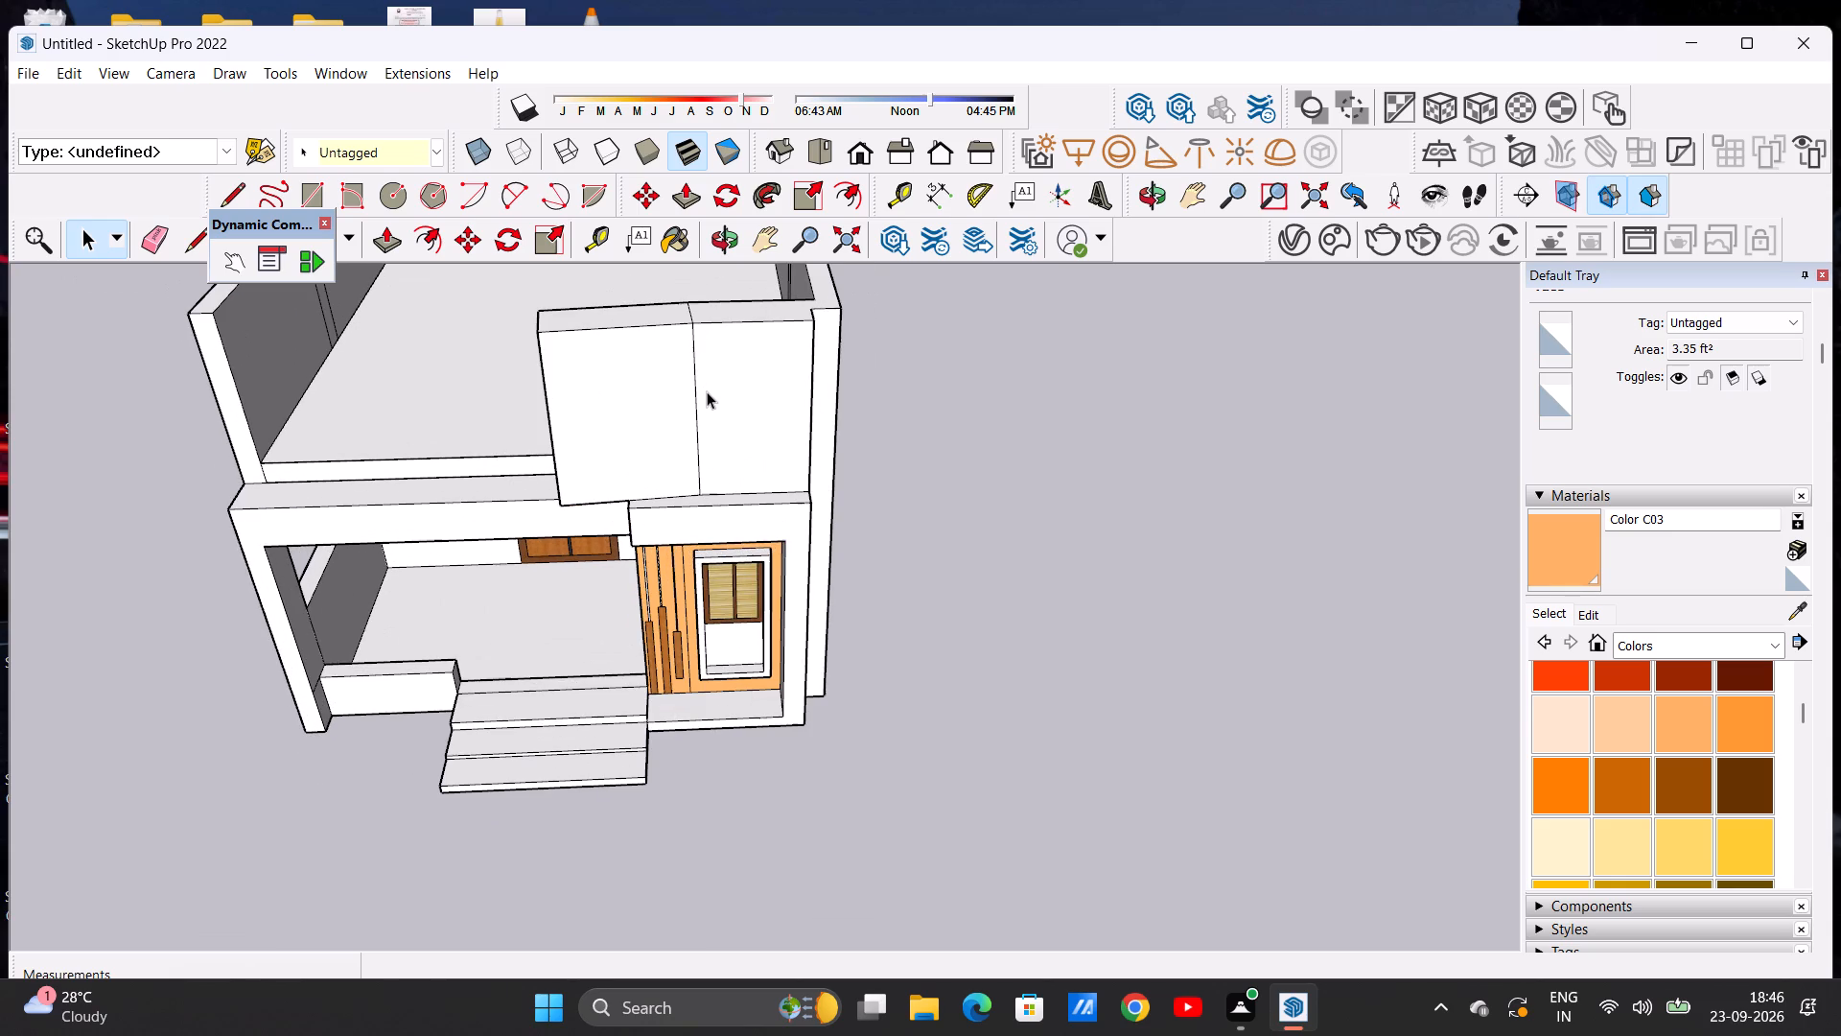
Undo the pier's extension along the beam and the Push/Pull that raised the upper-floor walls and pier.
{"action": "key", "text": "ctrl+z"}
{"action": "key", "text": "ctrl+z"}
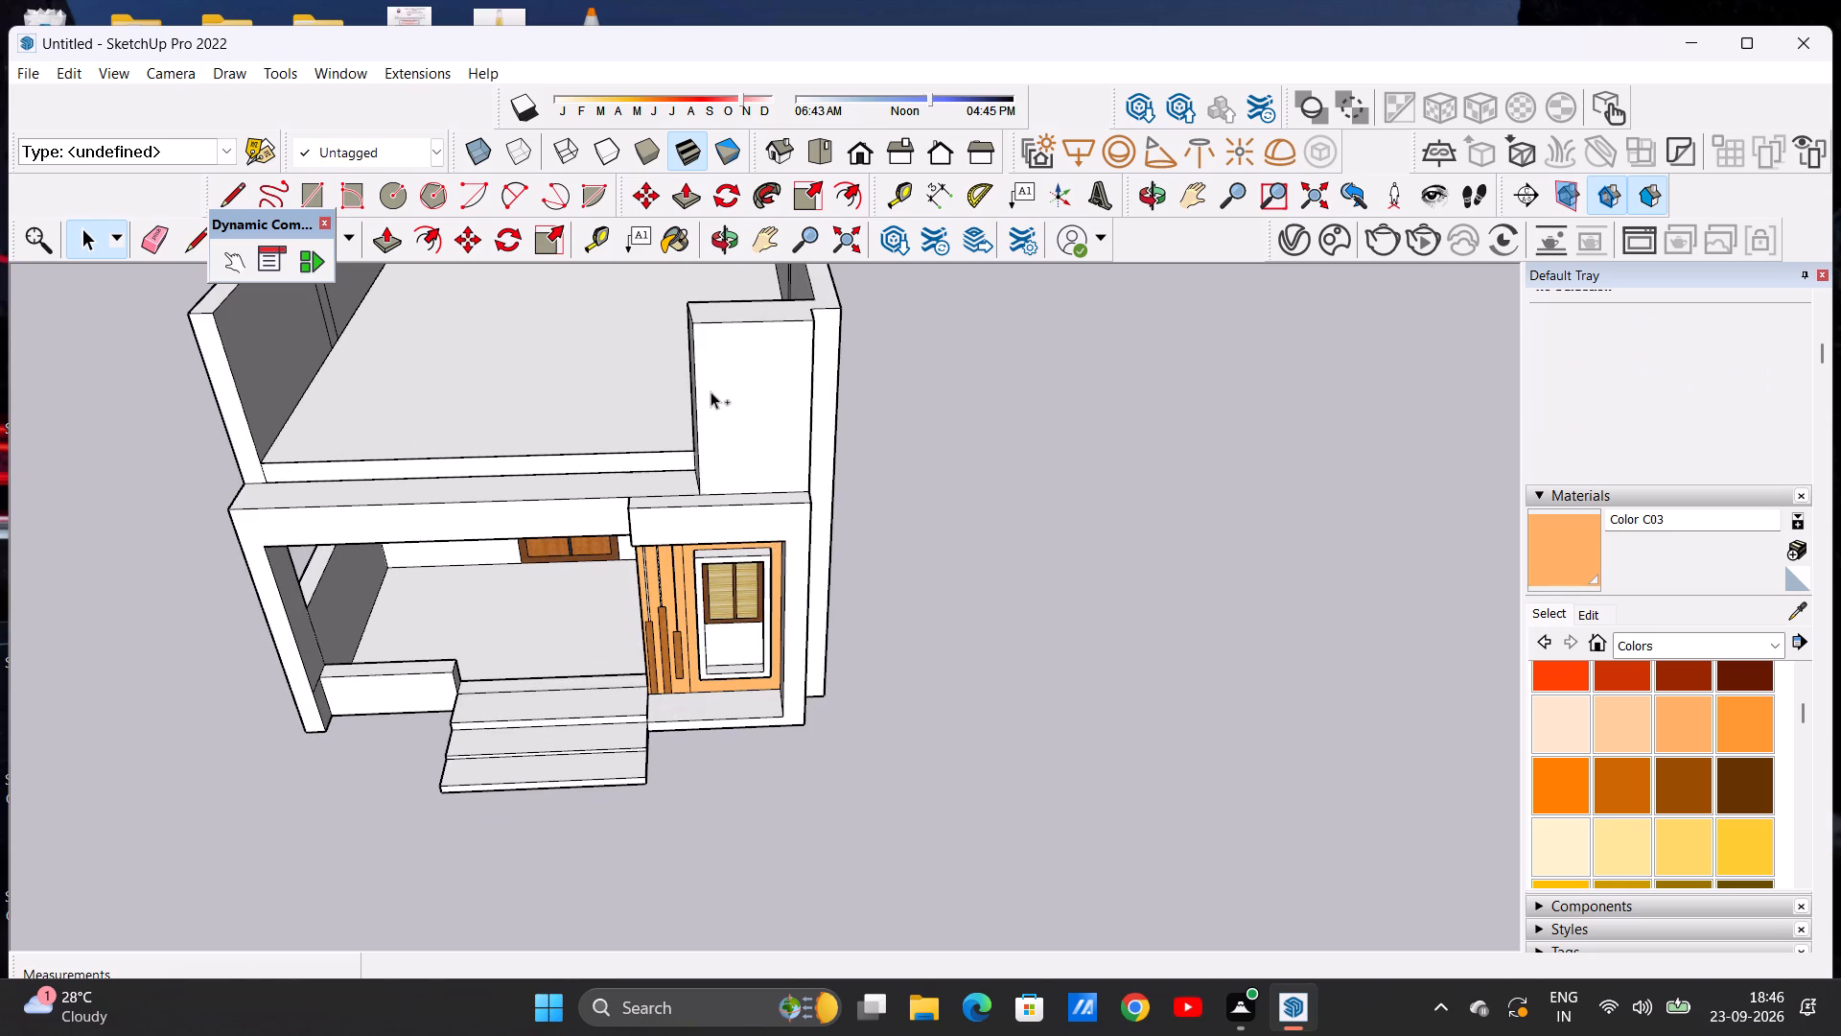
{"action": "key", "text": "ctrl+z"}
{"action": "scroll", "coordinate": [755, 412], "scroll_direction": "down", "scroll_amount": 5}
{"action": "scroll", "coordinate": [770, 461], "scroll_direction": "up", "scroll_amount": 4}
{"action": "middle_click_drag", "start_coordinate": [776, 466], "coordinate": [780, 487]}
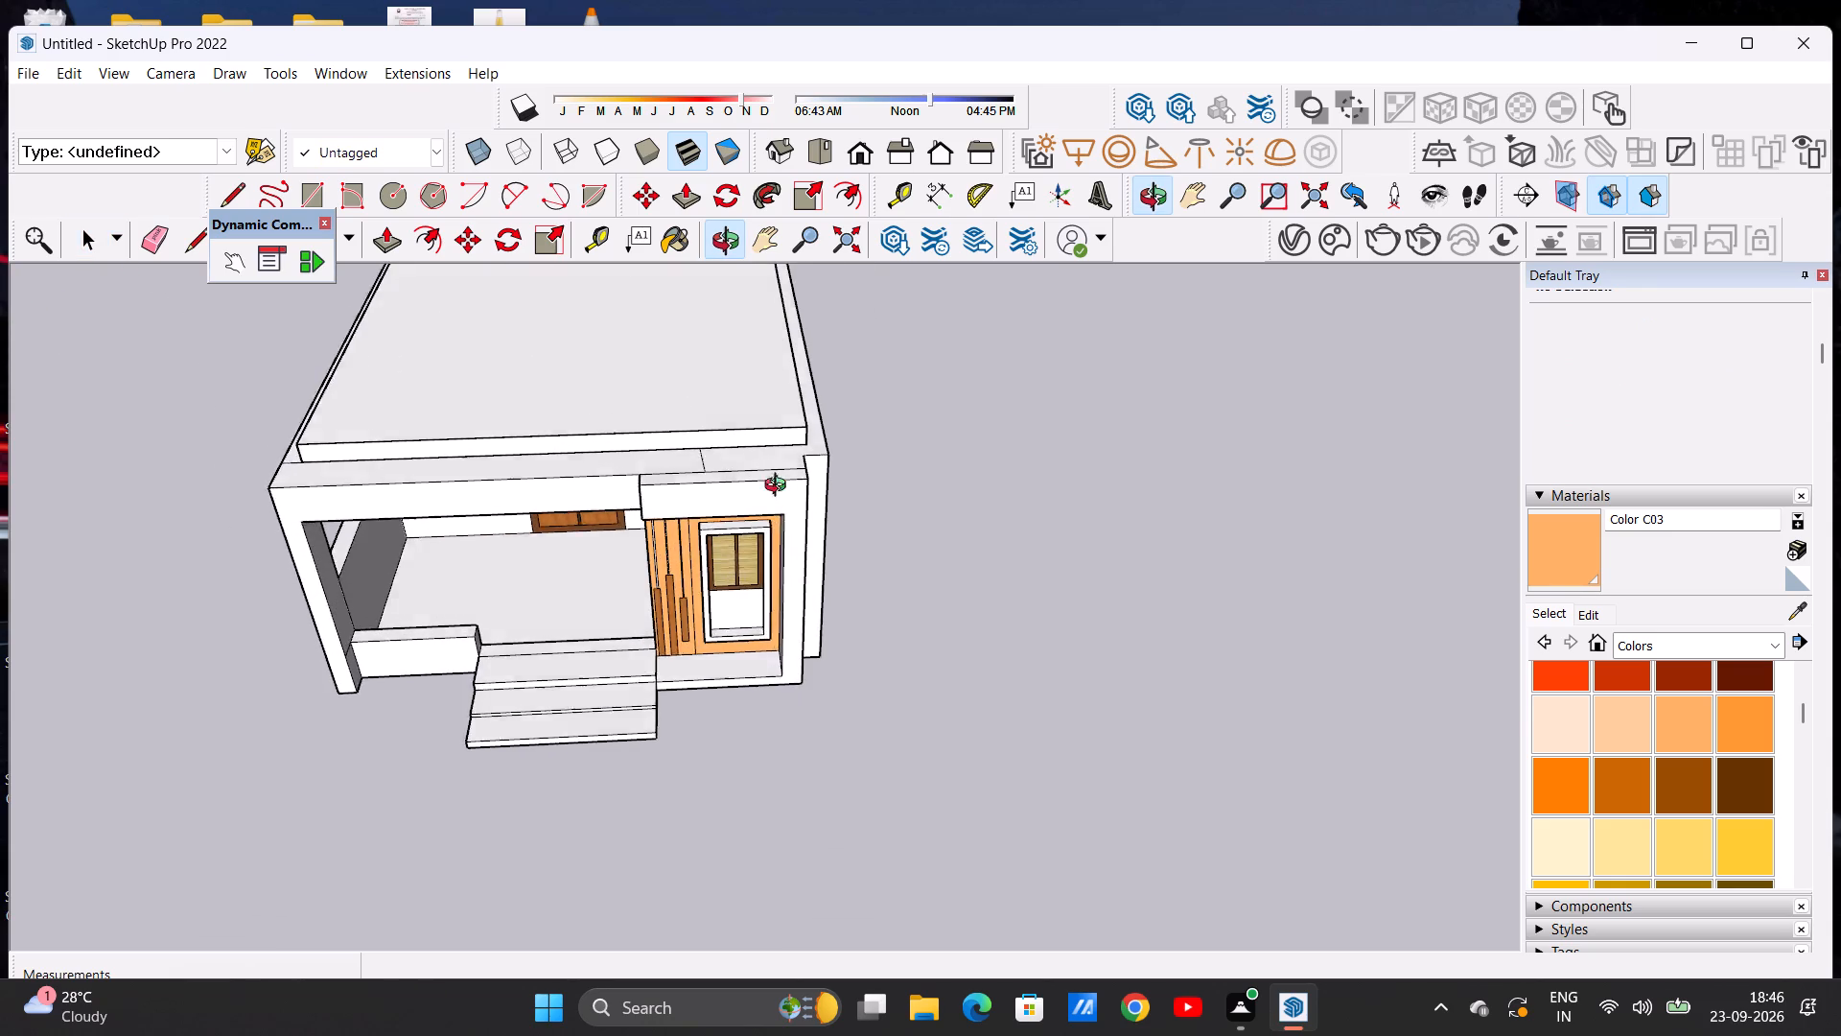
{"action": "middle_click_drag", "start_coordinate": [780, 487], "coordinate": [775, 614]}
{"action": "scroll", "coordinate": [823, 525], "scroll_direction": "up", "scroll_amount": 5}
{"action": "scroll", "coordinate": [753, 521], "scroll_direction": "down", "scroll_amount": 3}
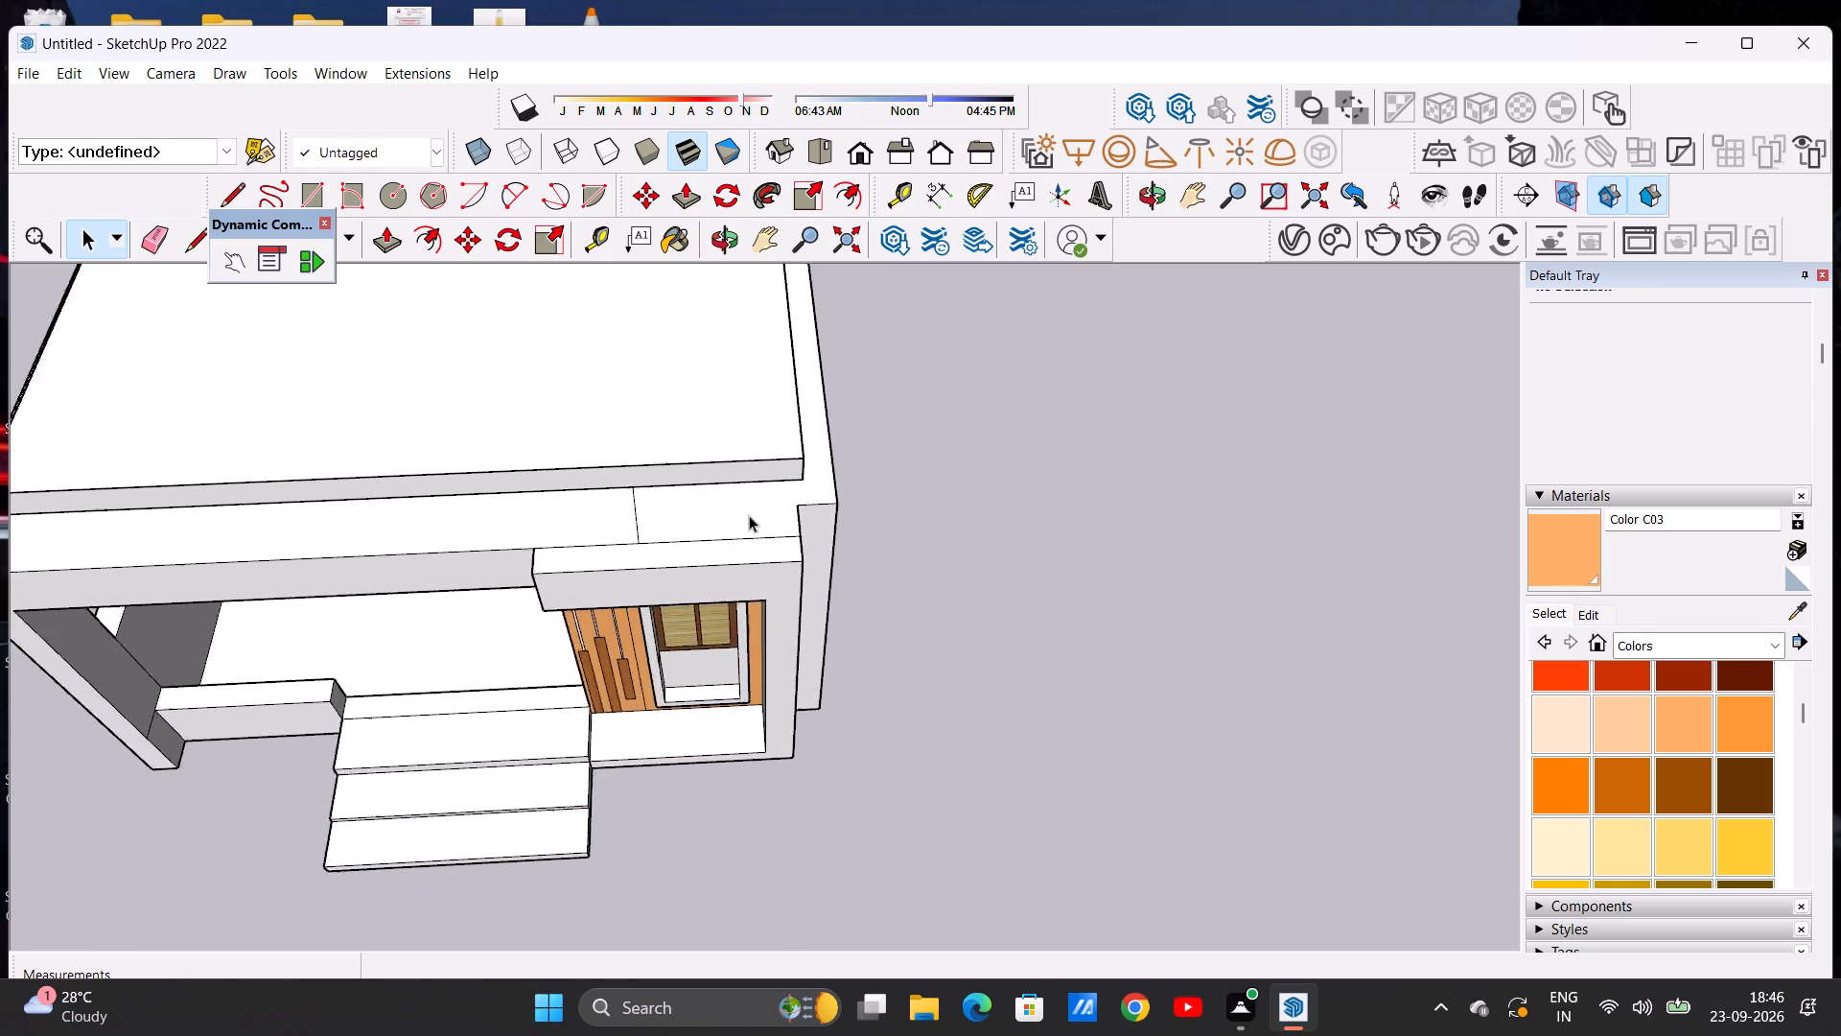
Undo the dividing line across the top of the front beam behind the window bay.
{"action": "scroll", "coordinate": [749, 515], "scroll_direction": "down", "scroll_amount": 3}
{"action": "scroll", "coordinate": [670, 522], "scroll_direction": "up", "scroll_amount": 6}
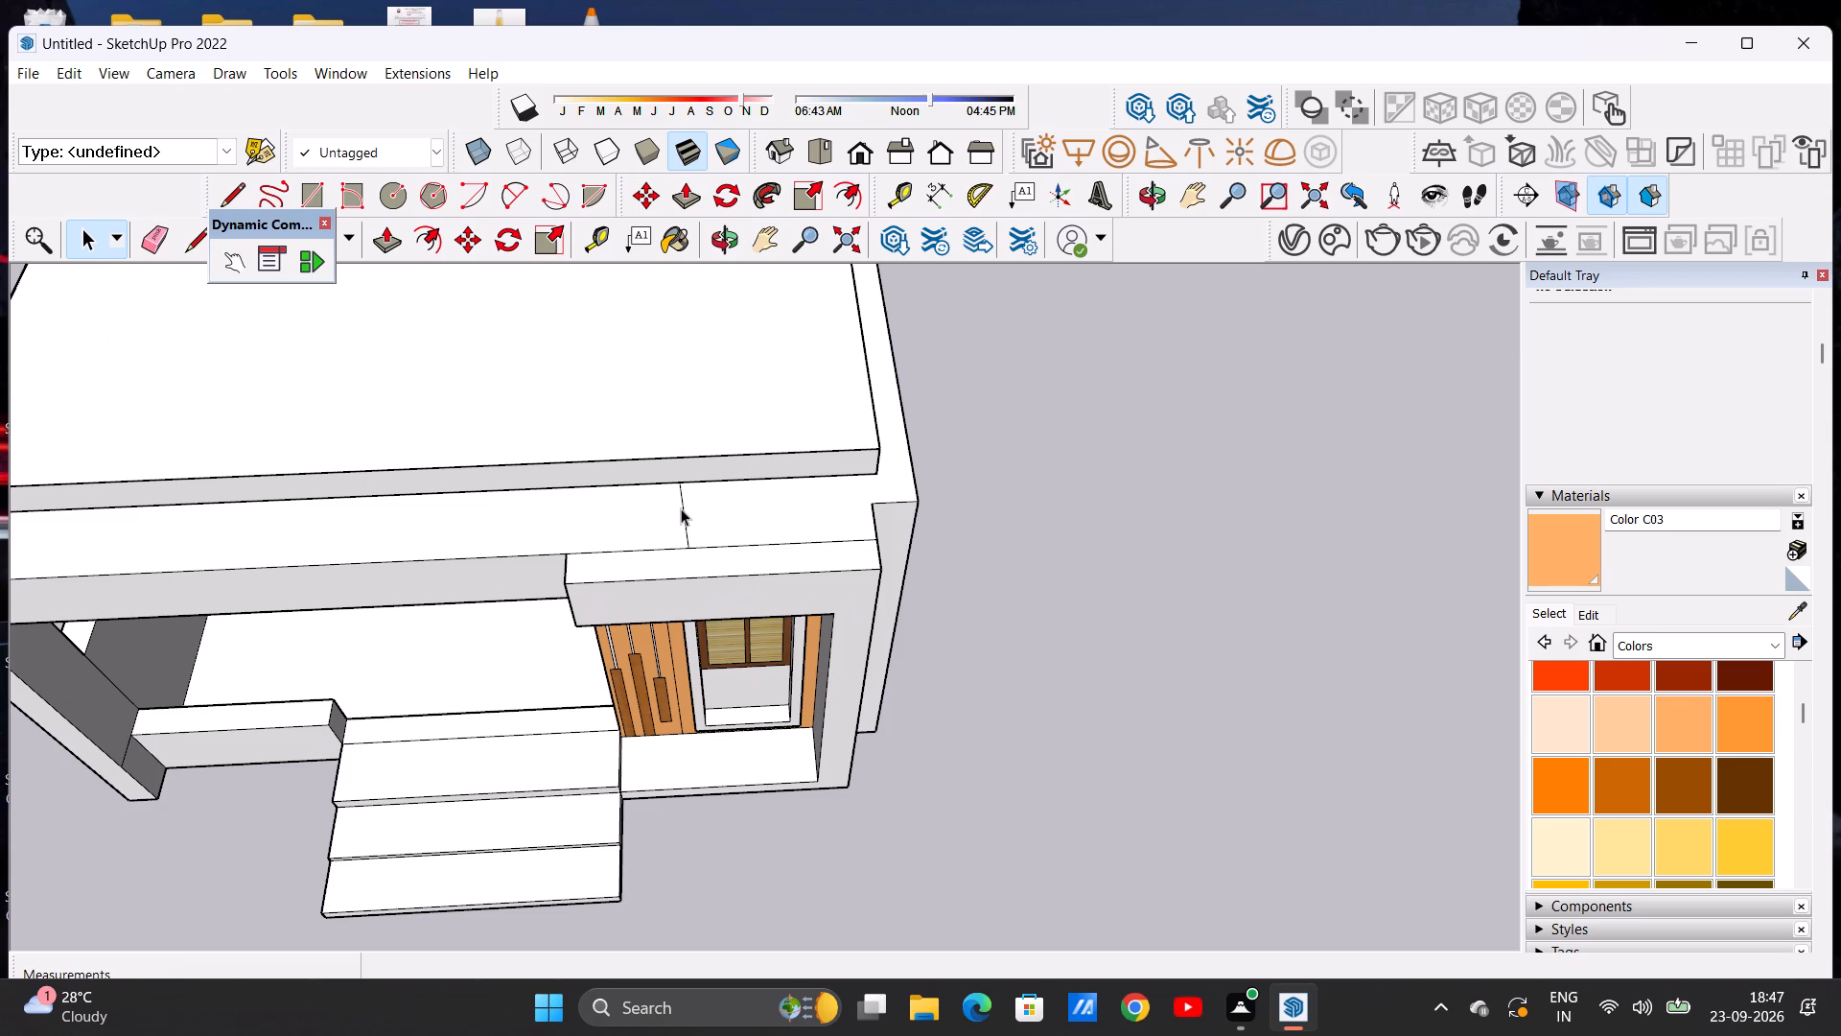
{"action": "key", "text": "ctrl+z"}
Draw a line across the front beam's top from the window bay's rear edge to the roof slab's base, about 1' 8" long.
{"action": "scroll", "coordinate": [707, 491], "scroll_direction": "down", "scroll_amount": 6}
{"action": "middle_click_drag", "start_coordinate": [769, 556], "coordinate": [771, 577]}
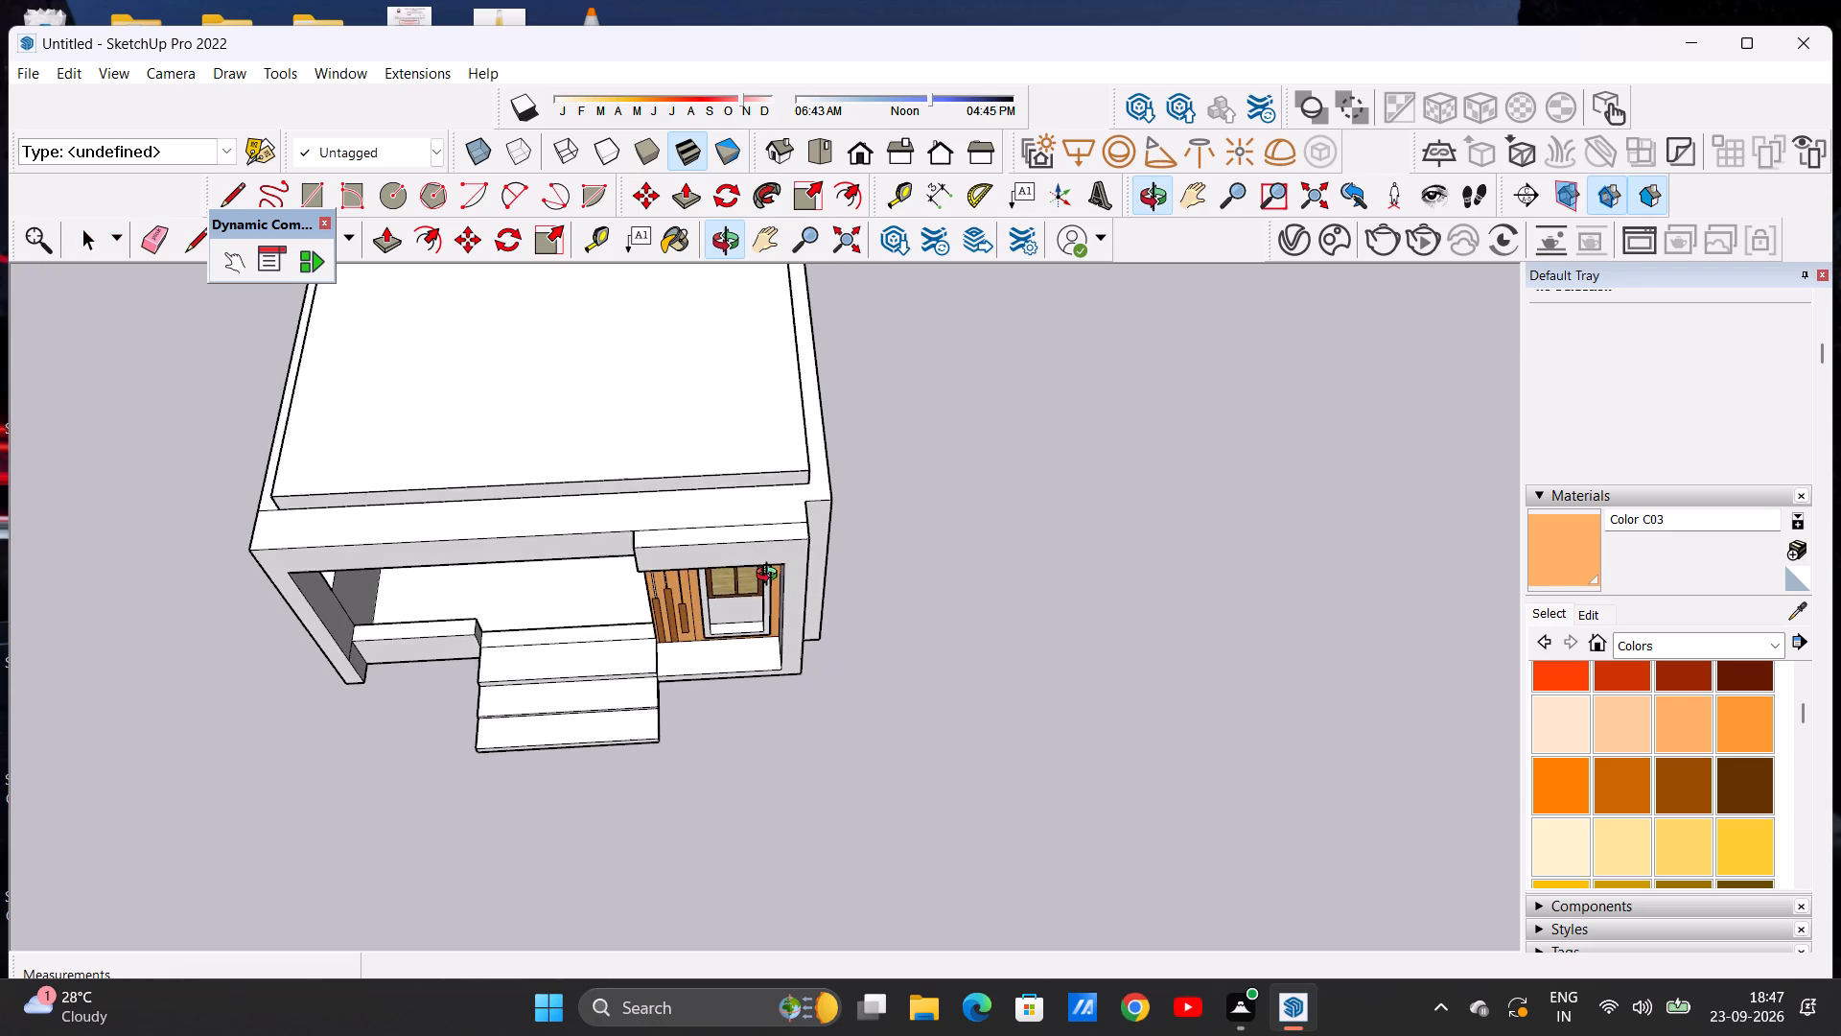
{"action": "middle_click_drag", "start_coordinate": [771, 577], "coordinate": [771, 706]}
{"action": "scroll", "coordinate": [773, 528], "scroll_direction": "down", "scroll_amount": 5}
{"action": "scroll", "coordinate": [679, 619], "scroll_direction": "up", "scroll_amount": 4}
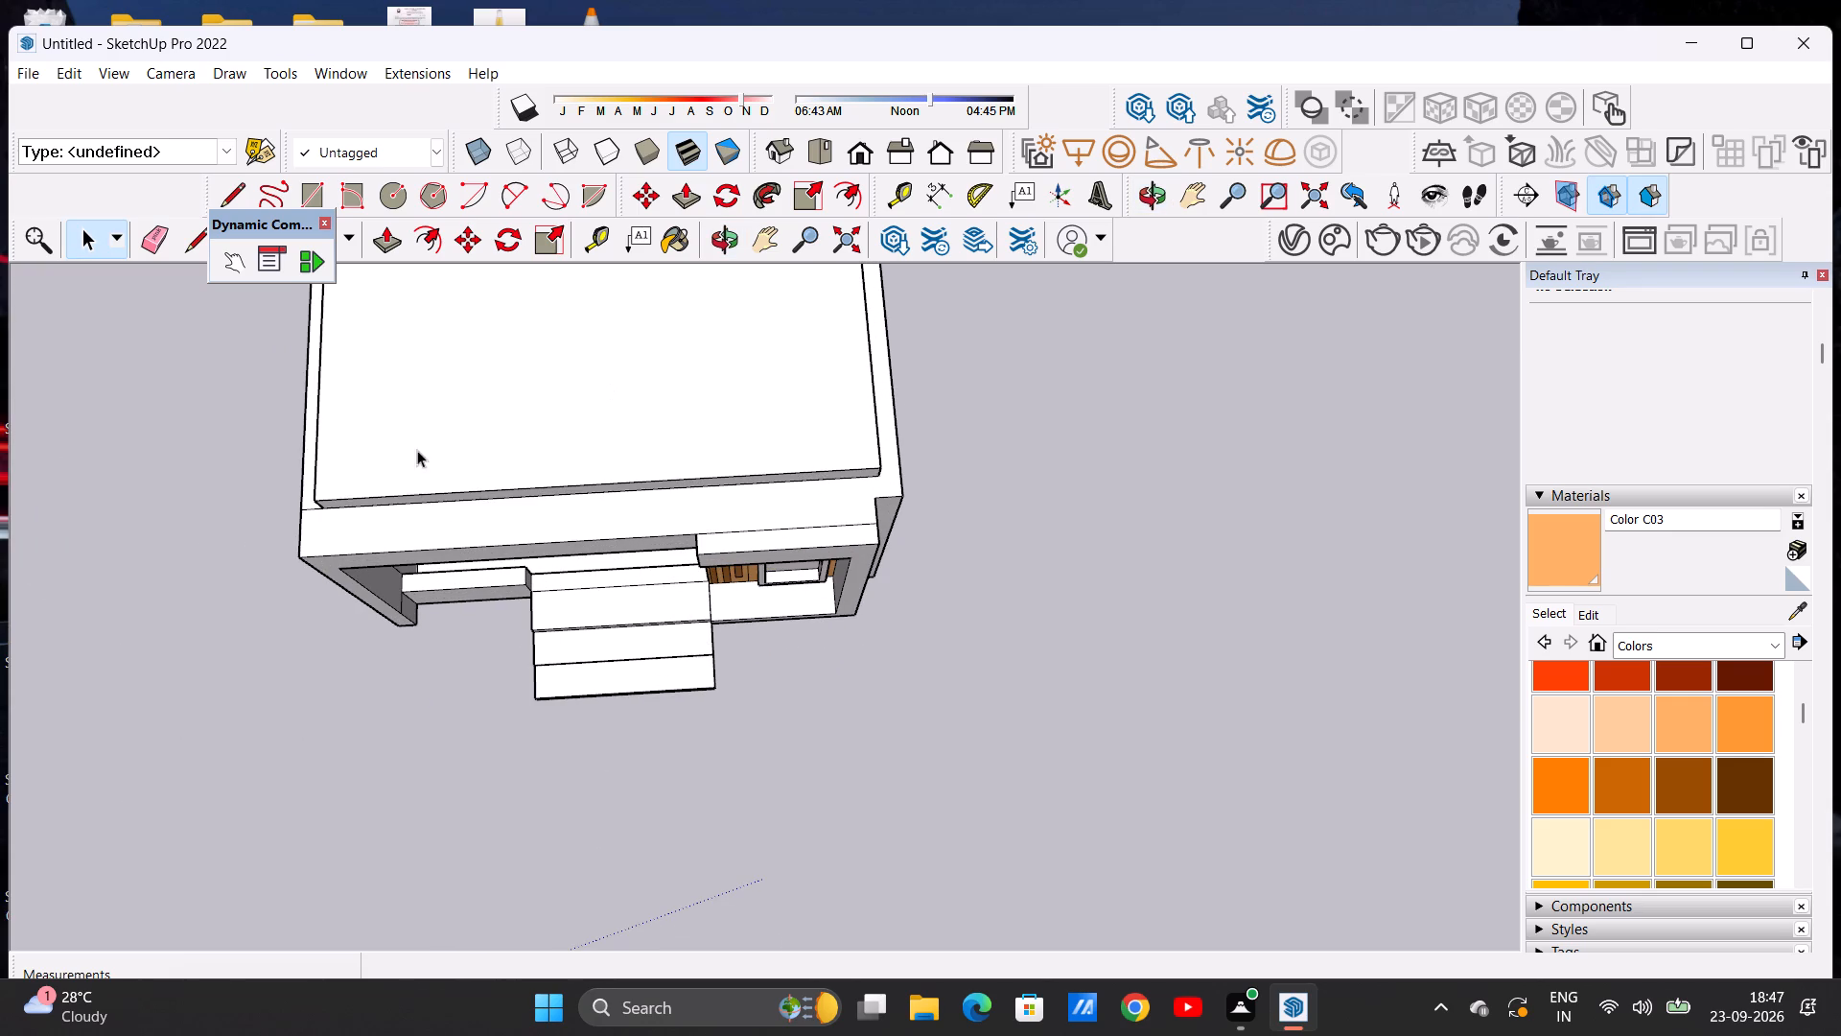
{"action": "left_click", "coordinate": [231, 182]}
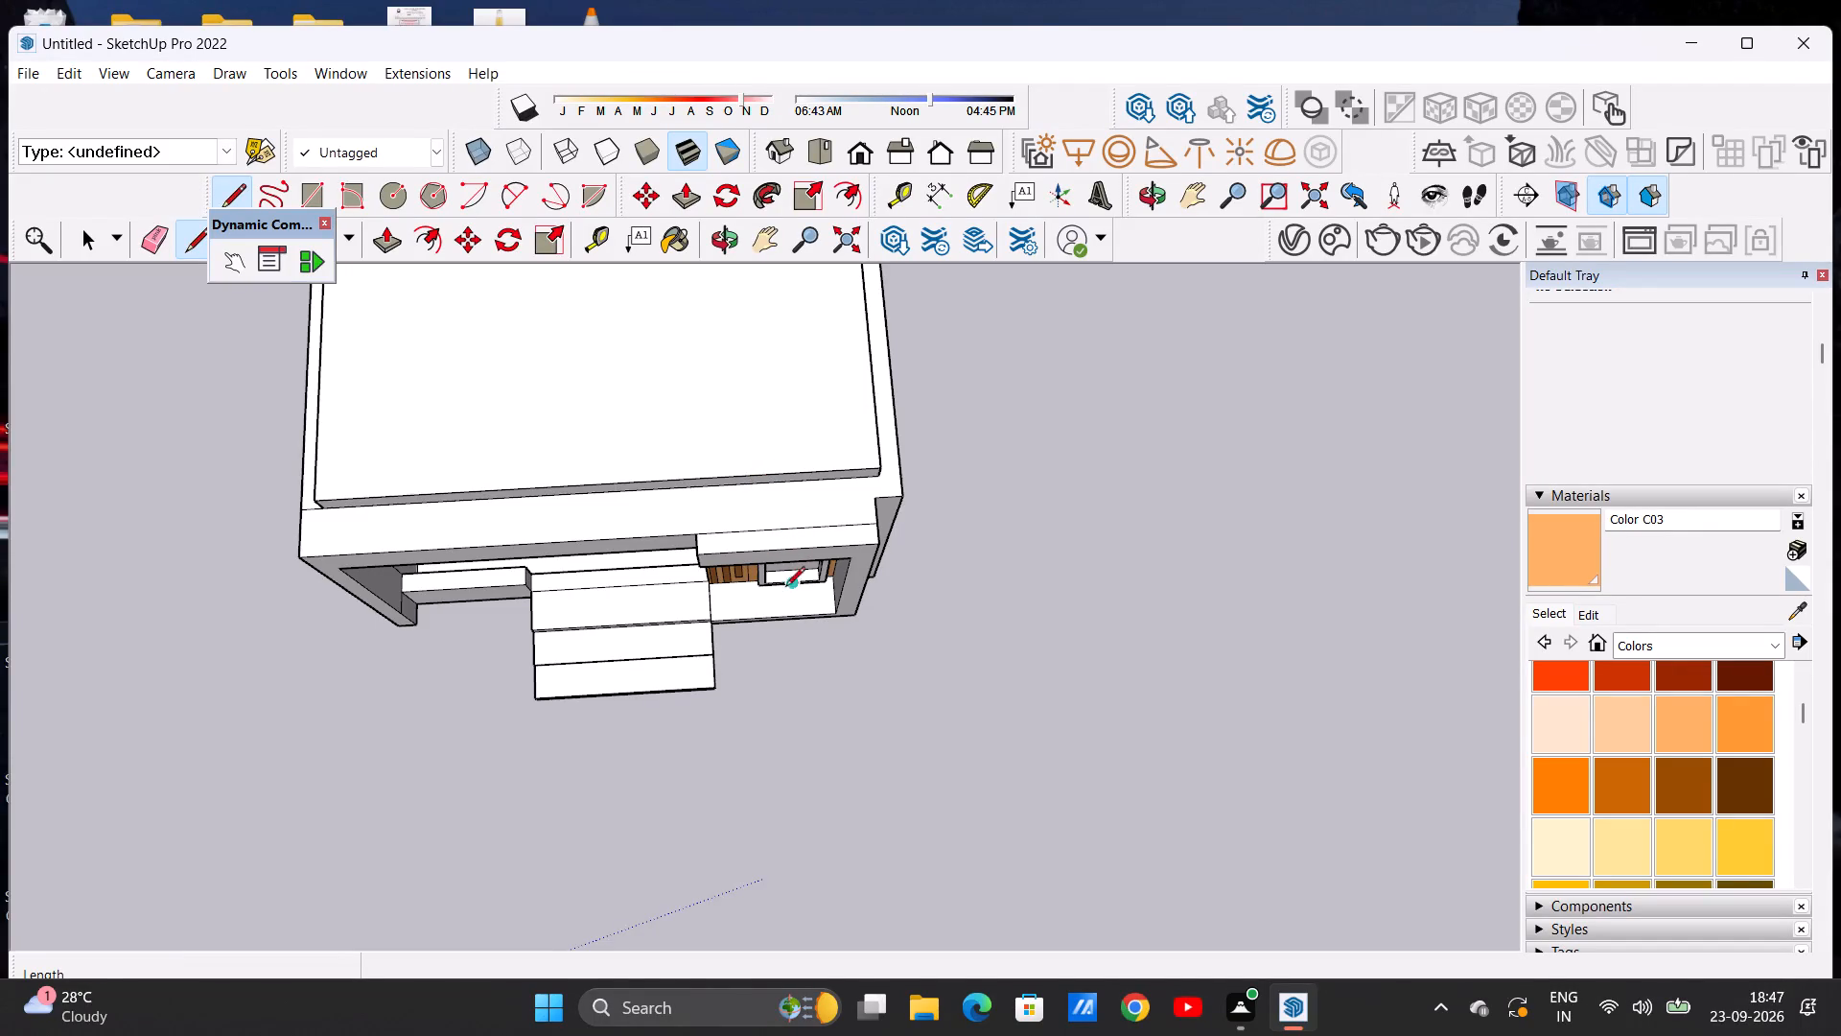
{"action": "middle_click_drag", "start_coordinate": [785, 588], "coordinate": [783, 297]}
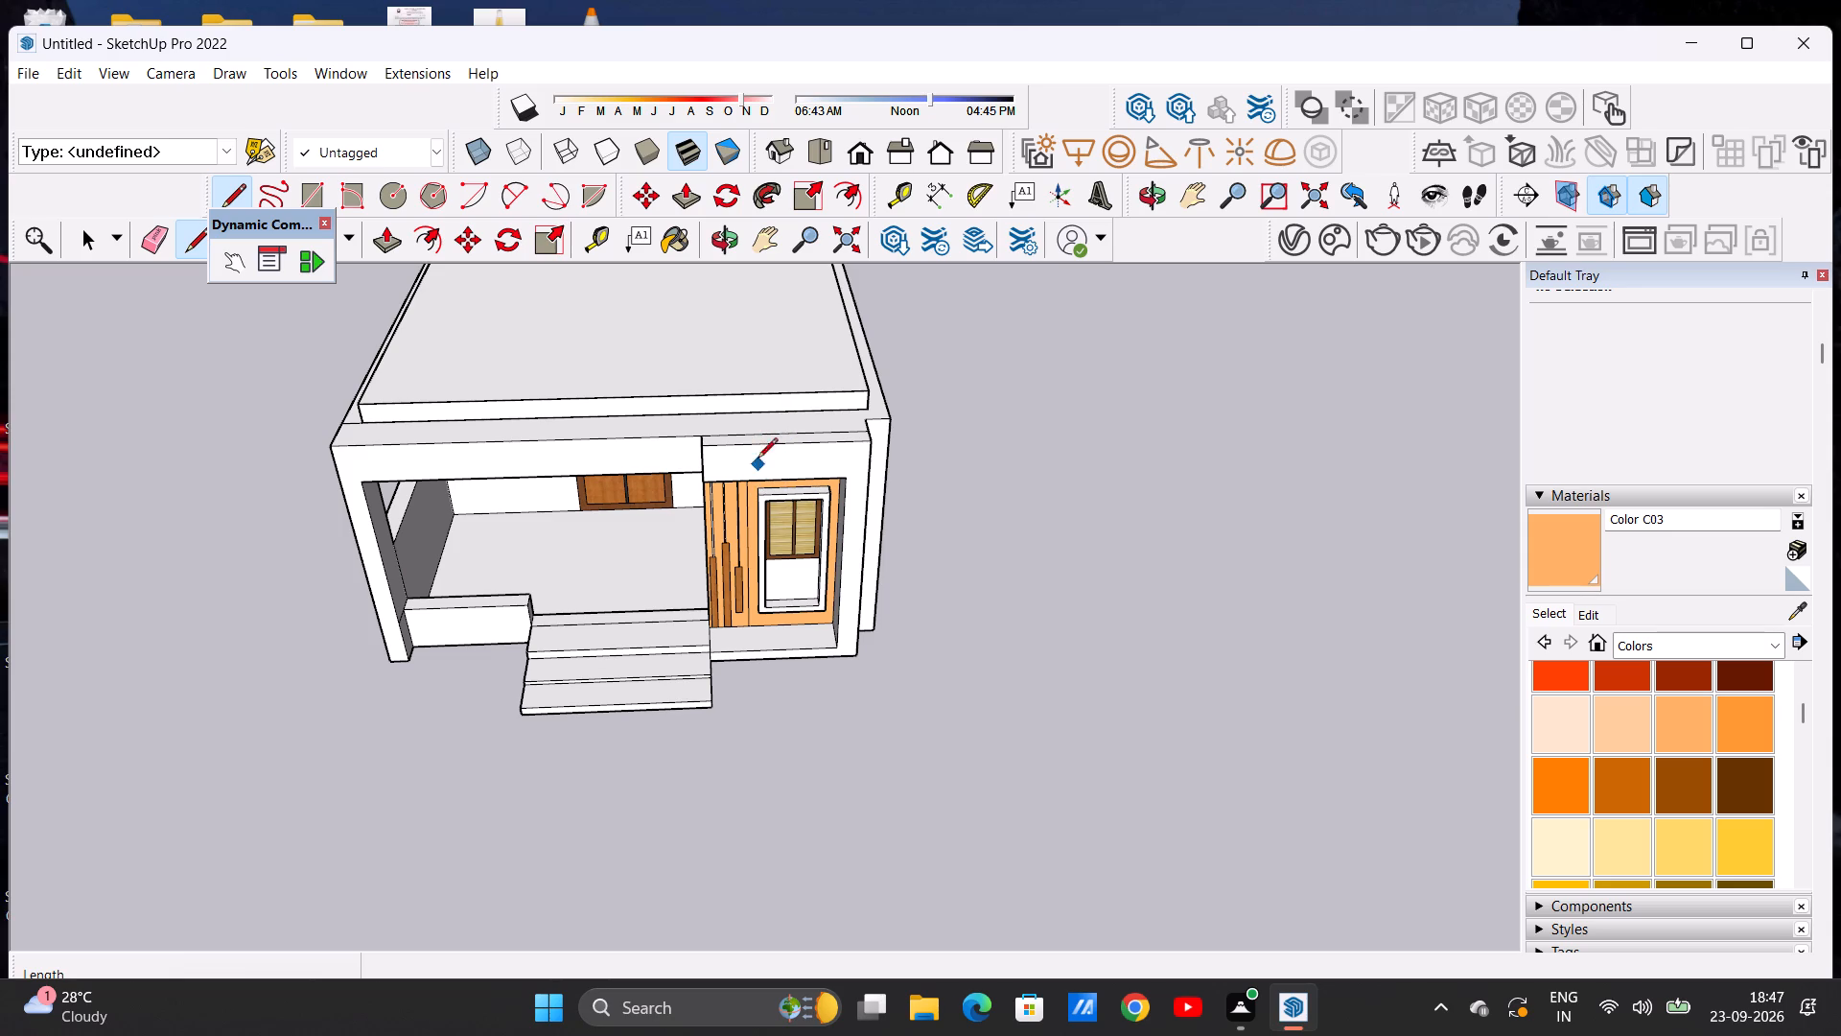
{"action": "middle_click_drag", "start_coordinate": [760, 433], "coordinate": [763, 578]}
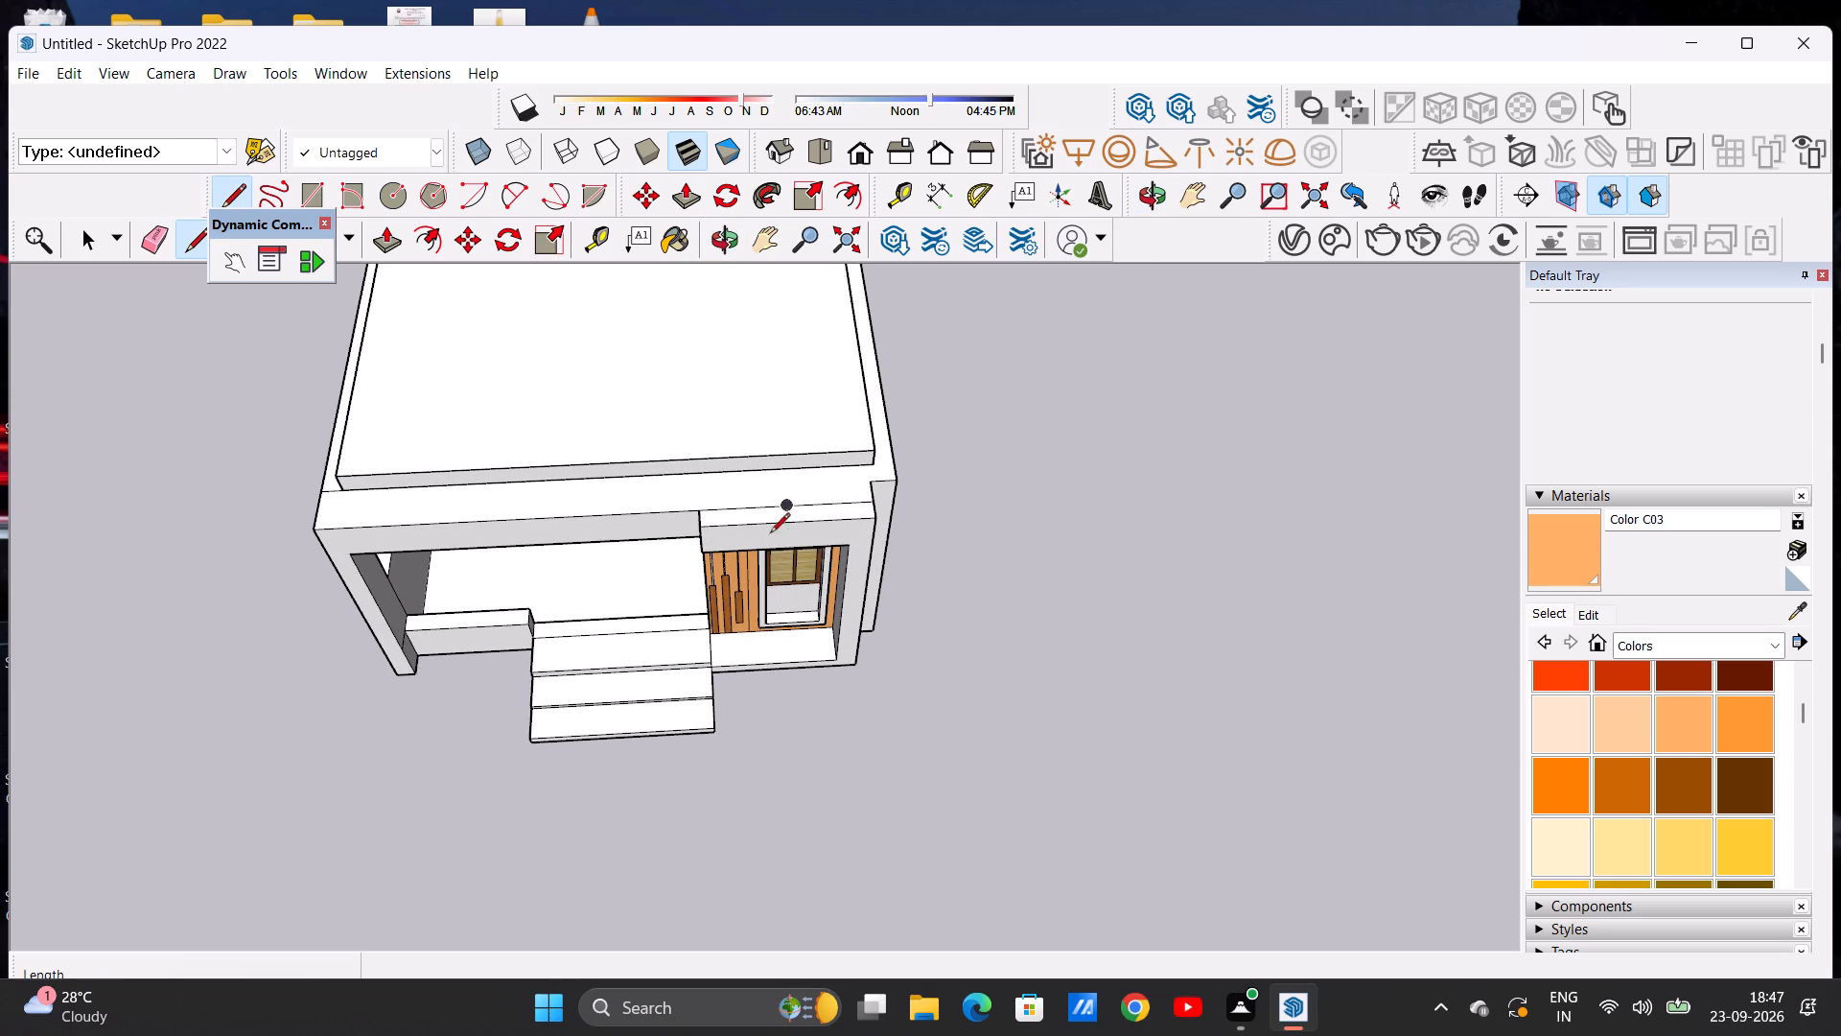
{"action": "middle_click_drag", "start_coordinate": [760, 562], "coordinate": [757, 635]}
{"action": "middle_click_drag", "start_coordinate": [761, 557], "coordinate": [737, 651]}
{"action": "left_click", "coordinate": [759, 582]}
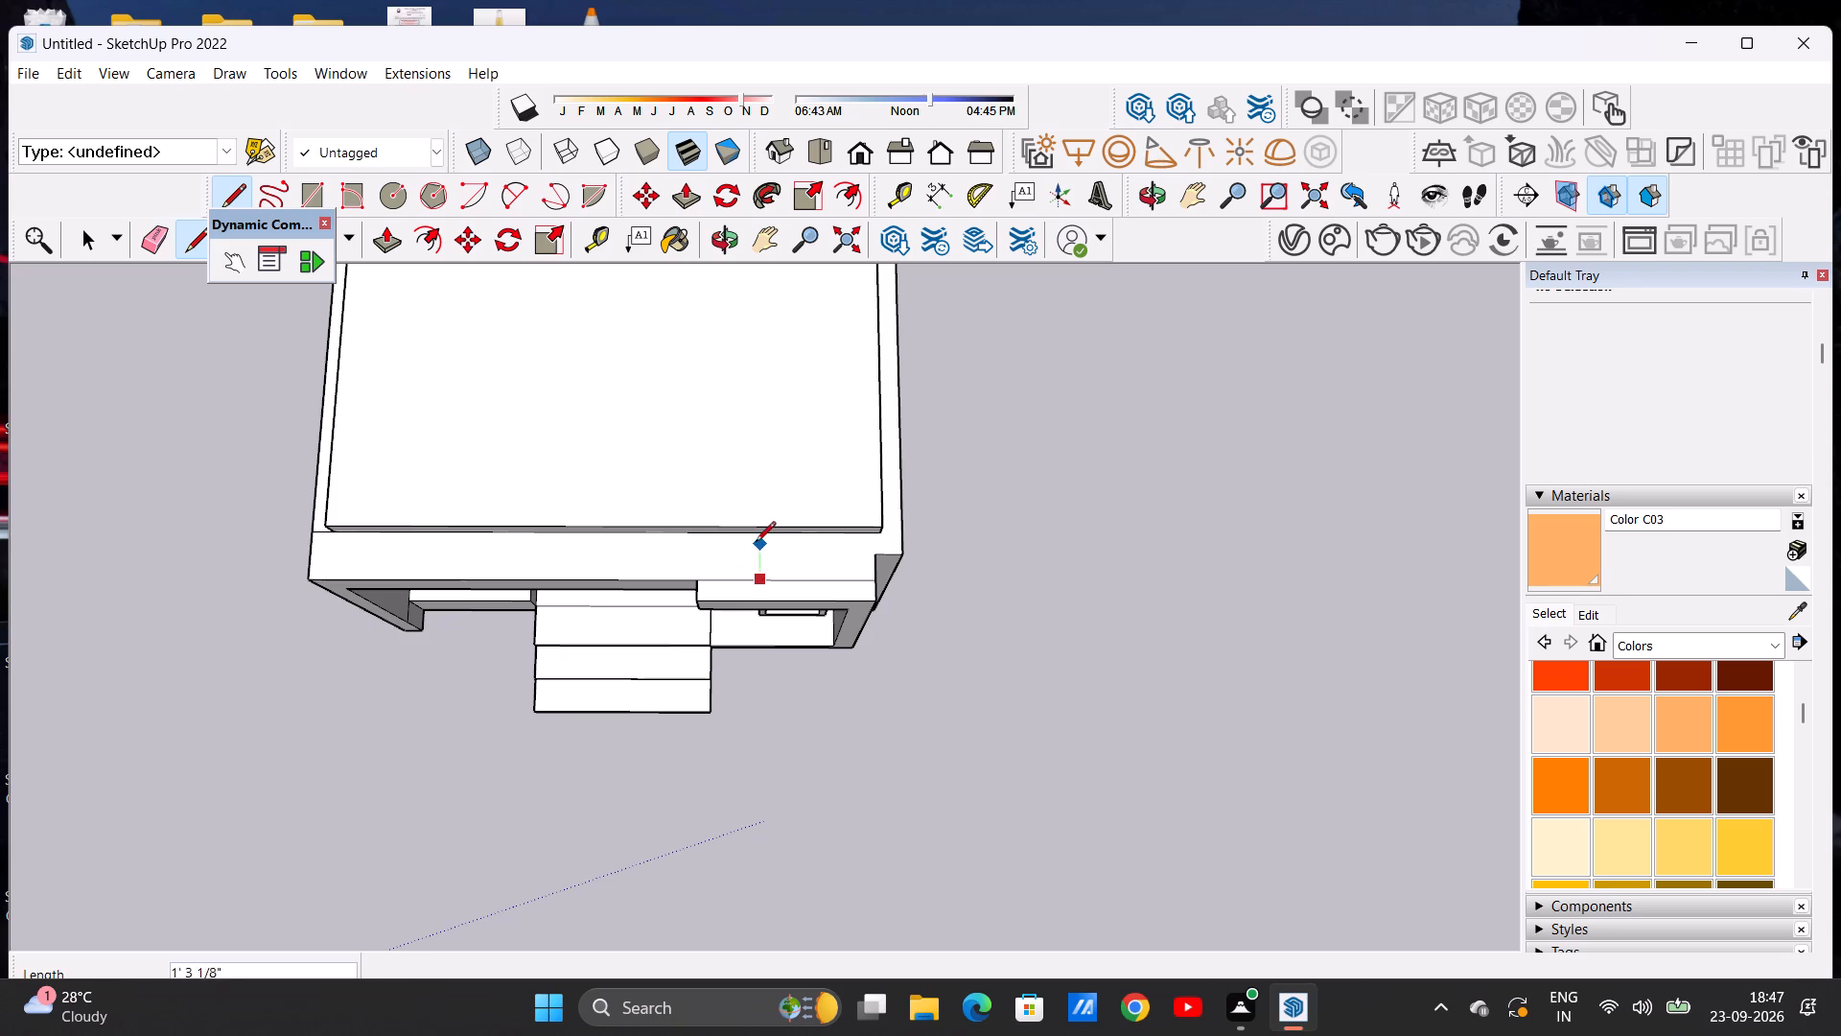
{"action": "scroll", "coordinate": [761, 542], "scroll_direction": "up", "scroll_amount": 10}
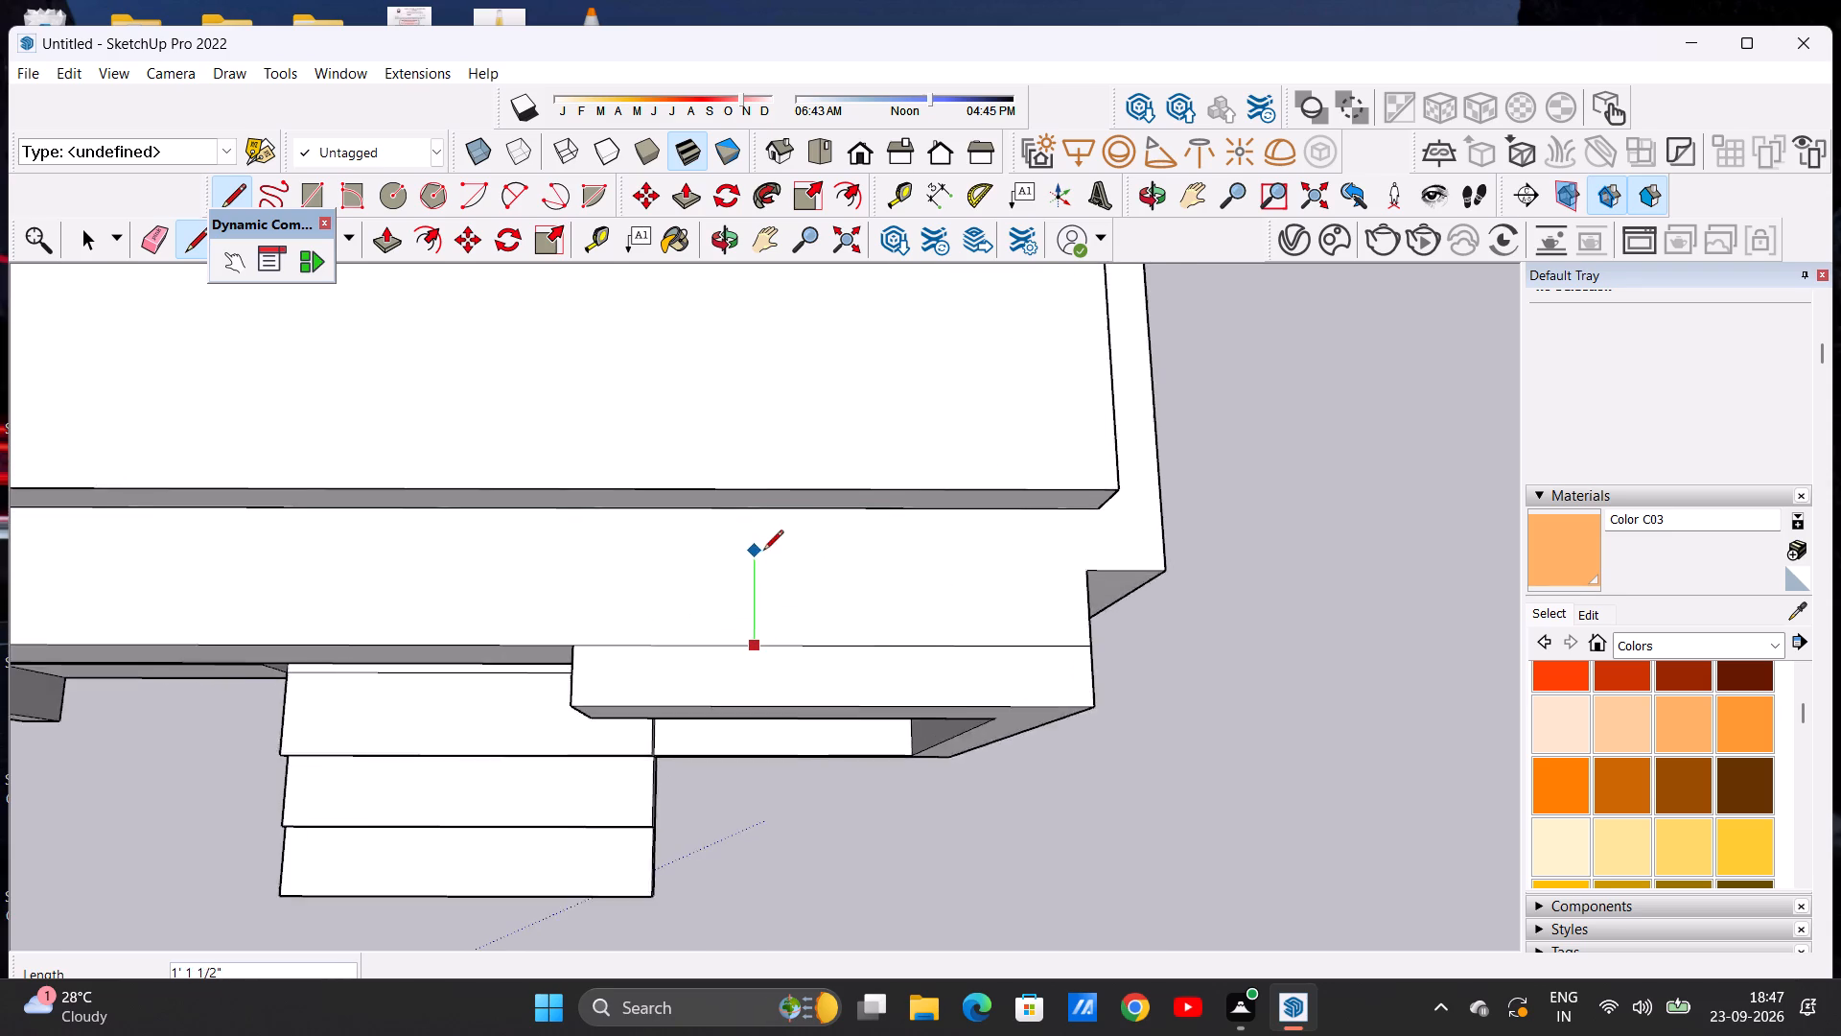
{"action": "scroll", "coordinate": [763, 552], "scroll_direction": "up", "scroll_amount": 1}
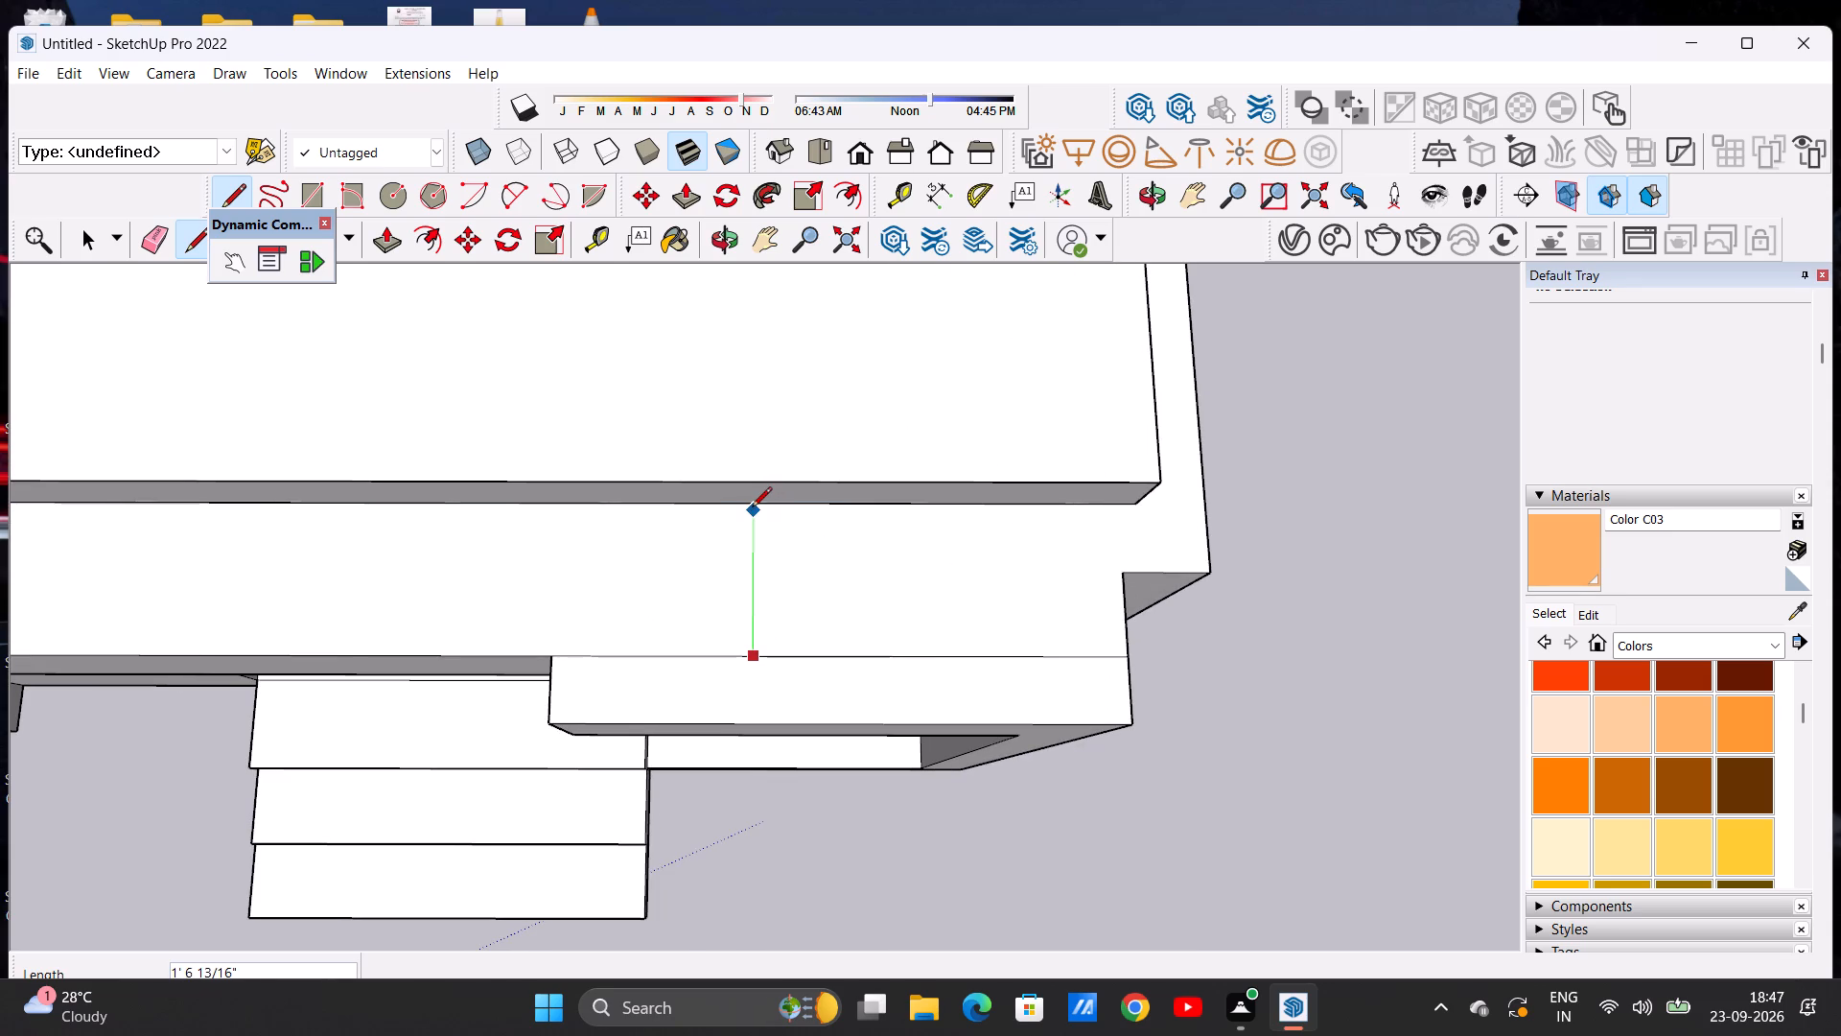
{"action": "left_click", "coordinate": [750, 511]}
{"action": "key", "text": "space"}
{"action": "scroll", "coordinate": [752, 520], "scroll_direction": "up", "scroll_amount": 8}
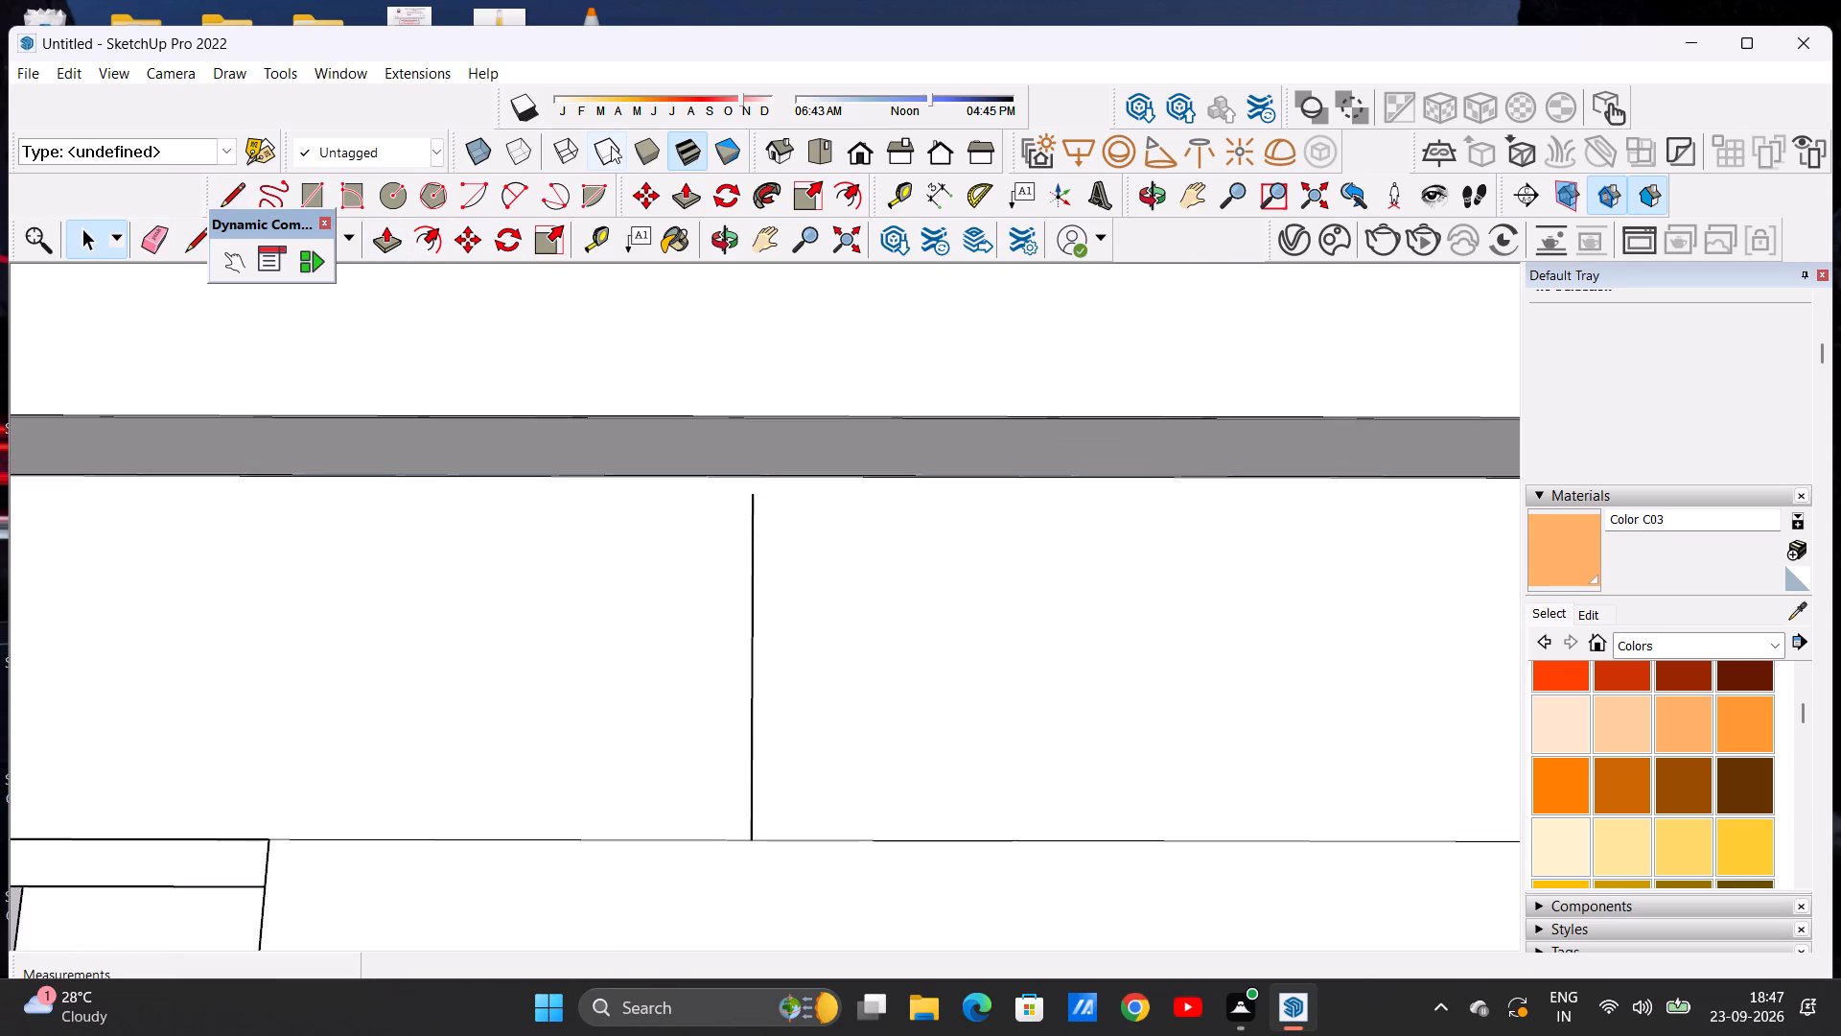
{"action": "left_click", "coordinate": [251, 200]}
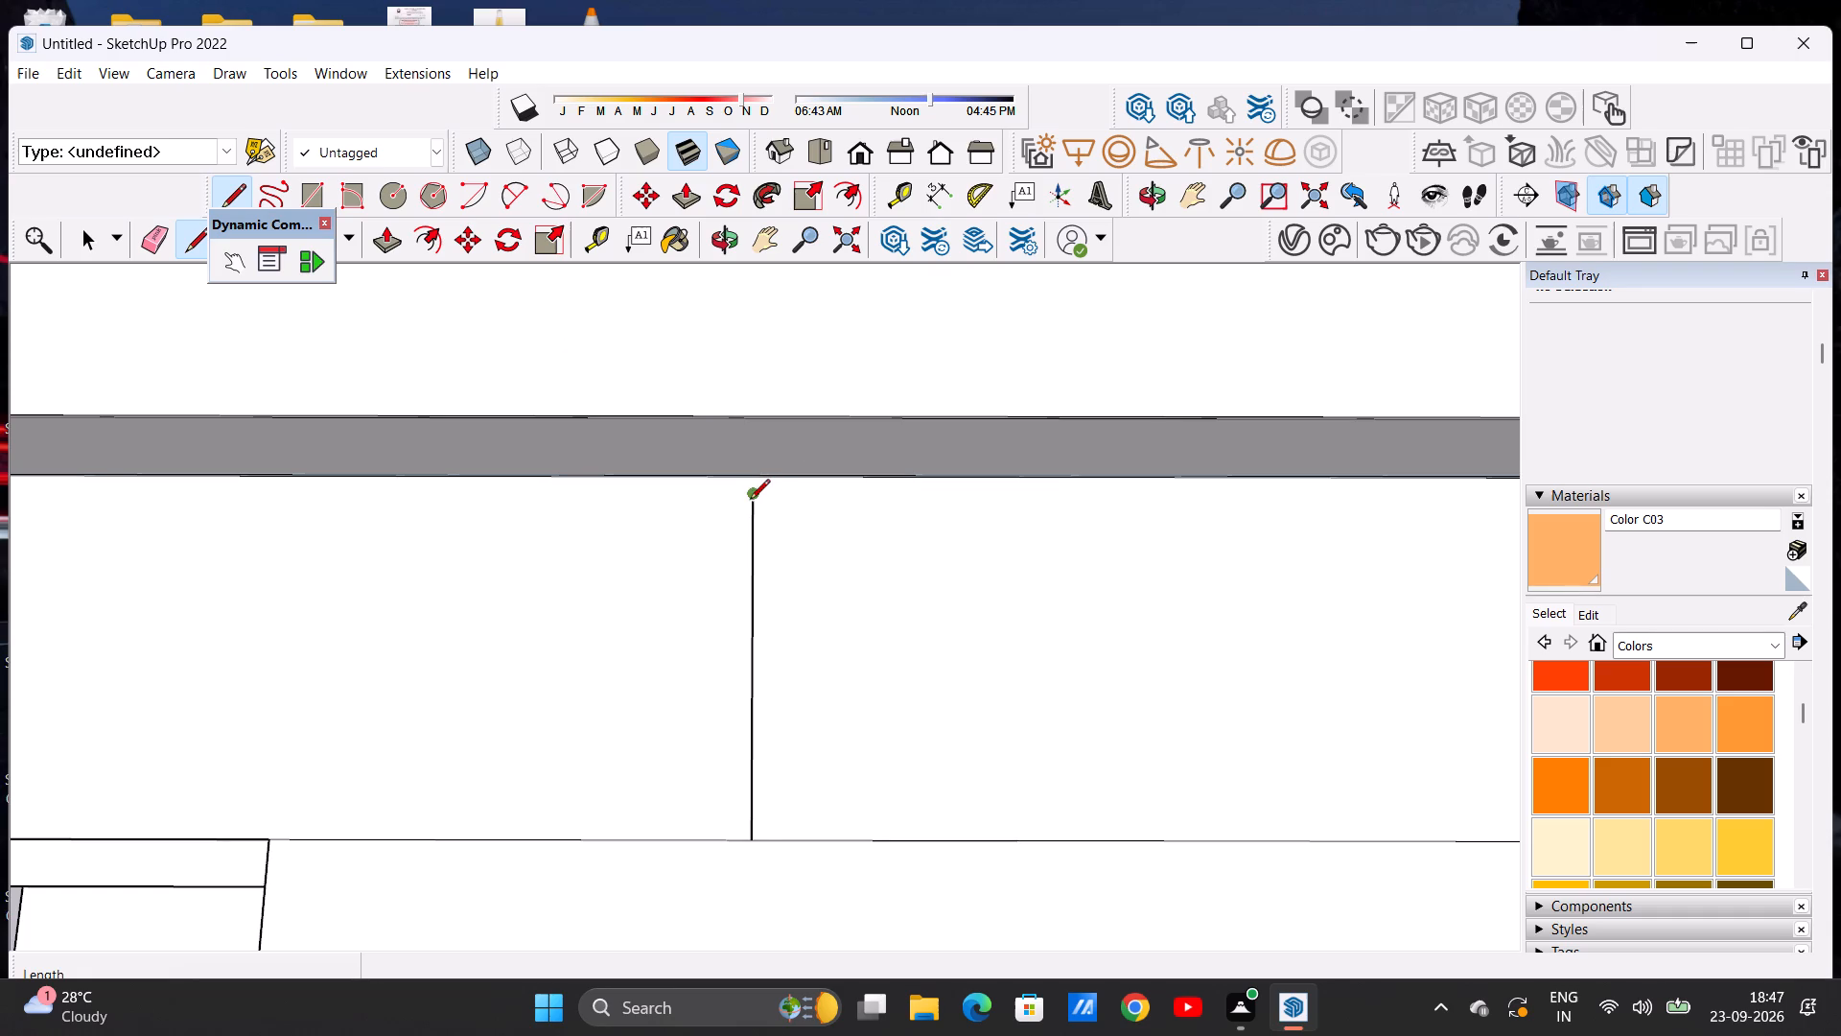
{"action": "left_click", "coordinate": [750, 501]}
{"action": "left_click", "coordinate": [752, 475]}
{"action": "left_click", "coordinate": [752, 475]}
{"action": "key", "text": "space"}
Draw lines closing the ground-level notch beside the window bay's outer corner into a rectangular face about 11" wide.
{"action": "scroll", "coordinate": [718, 435], "scroll_direction": "down", "scroll_amount": 20}
{"action": "scroll", "coordinate": [718, 435], "scroll_direction": "down", "scroll_amount": 6}
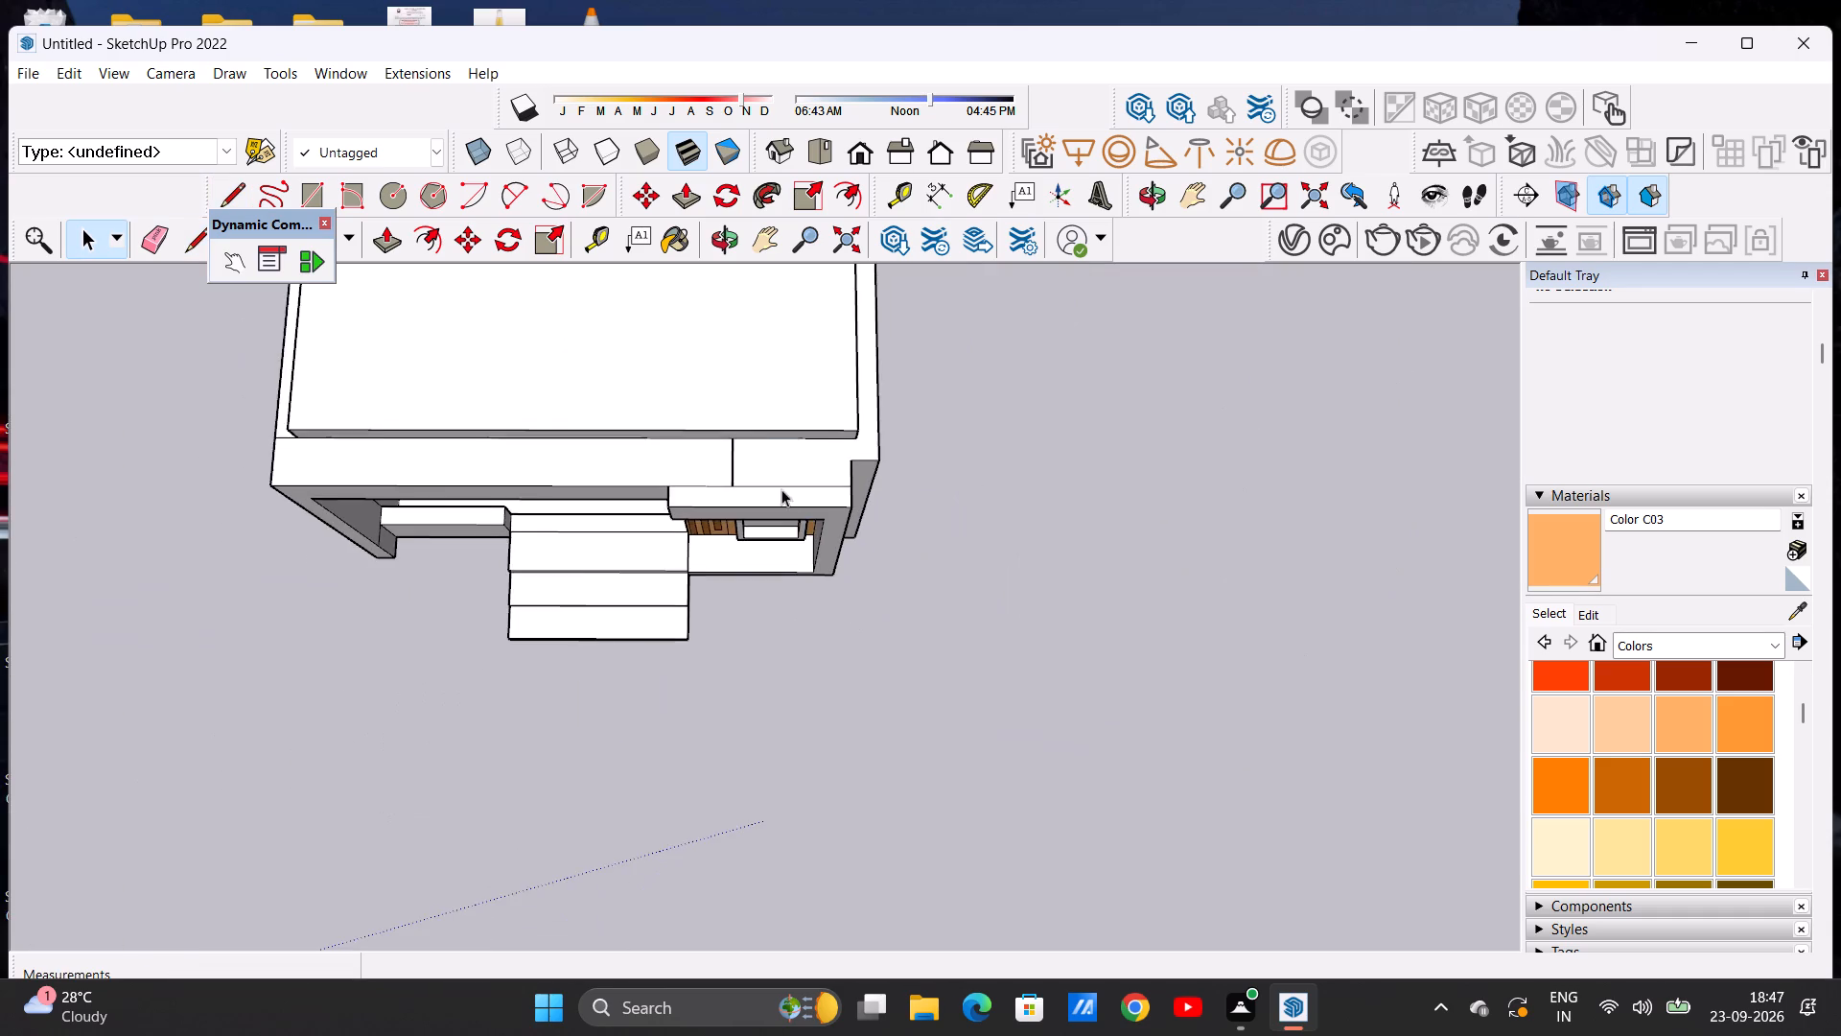
{"action": "middle_click_drag", "start_coordinate": [785, 499], "coordinate": [787, 393]}
{"action": "scroll", "coordinate": [827, 426], "scroll_direction": "up", "scroll_amount": 9}
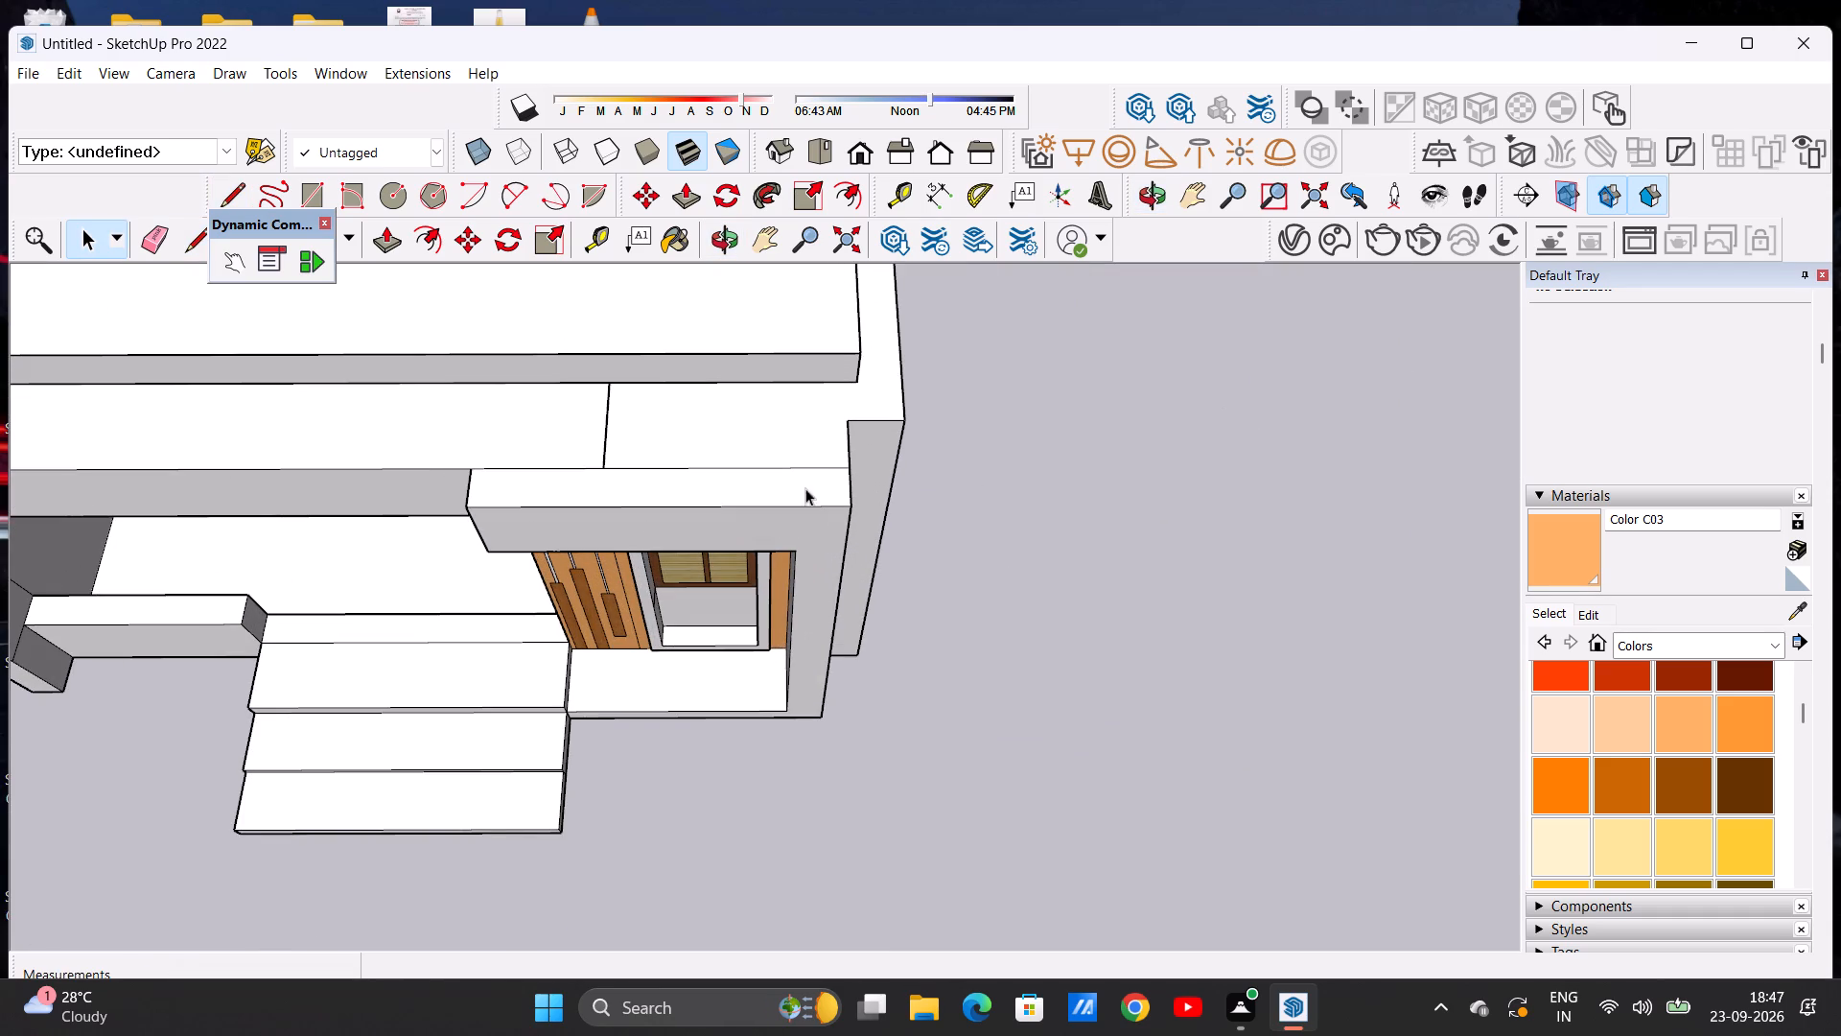
{"action": "middle_click_drag", "start_coordinate": [836, 548], "coordinate": [831, 334]}
{"action": "scroll", "coordinate": [895, 467], "scroll_direction": "down", "scroll_amount": 5}
{"action": "middle_click_drag", "start_coordinate": [885, 594], "coordinate": [867, 645]}
{"action": "scroll", "coordinate": [865, 634], "scroll_direction": "up", "scroll_amount": 6}
{"action": "middle_click_drag", "start_coordinate": [847, 645], "coordinate": [855, 690]}
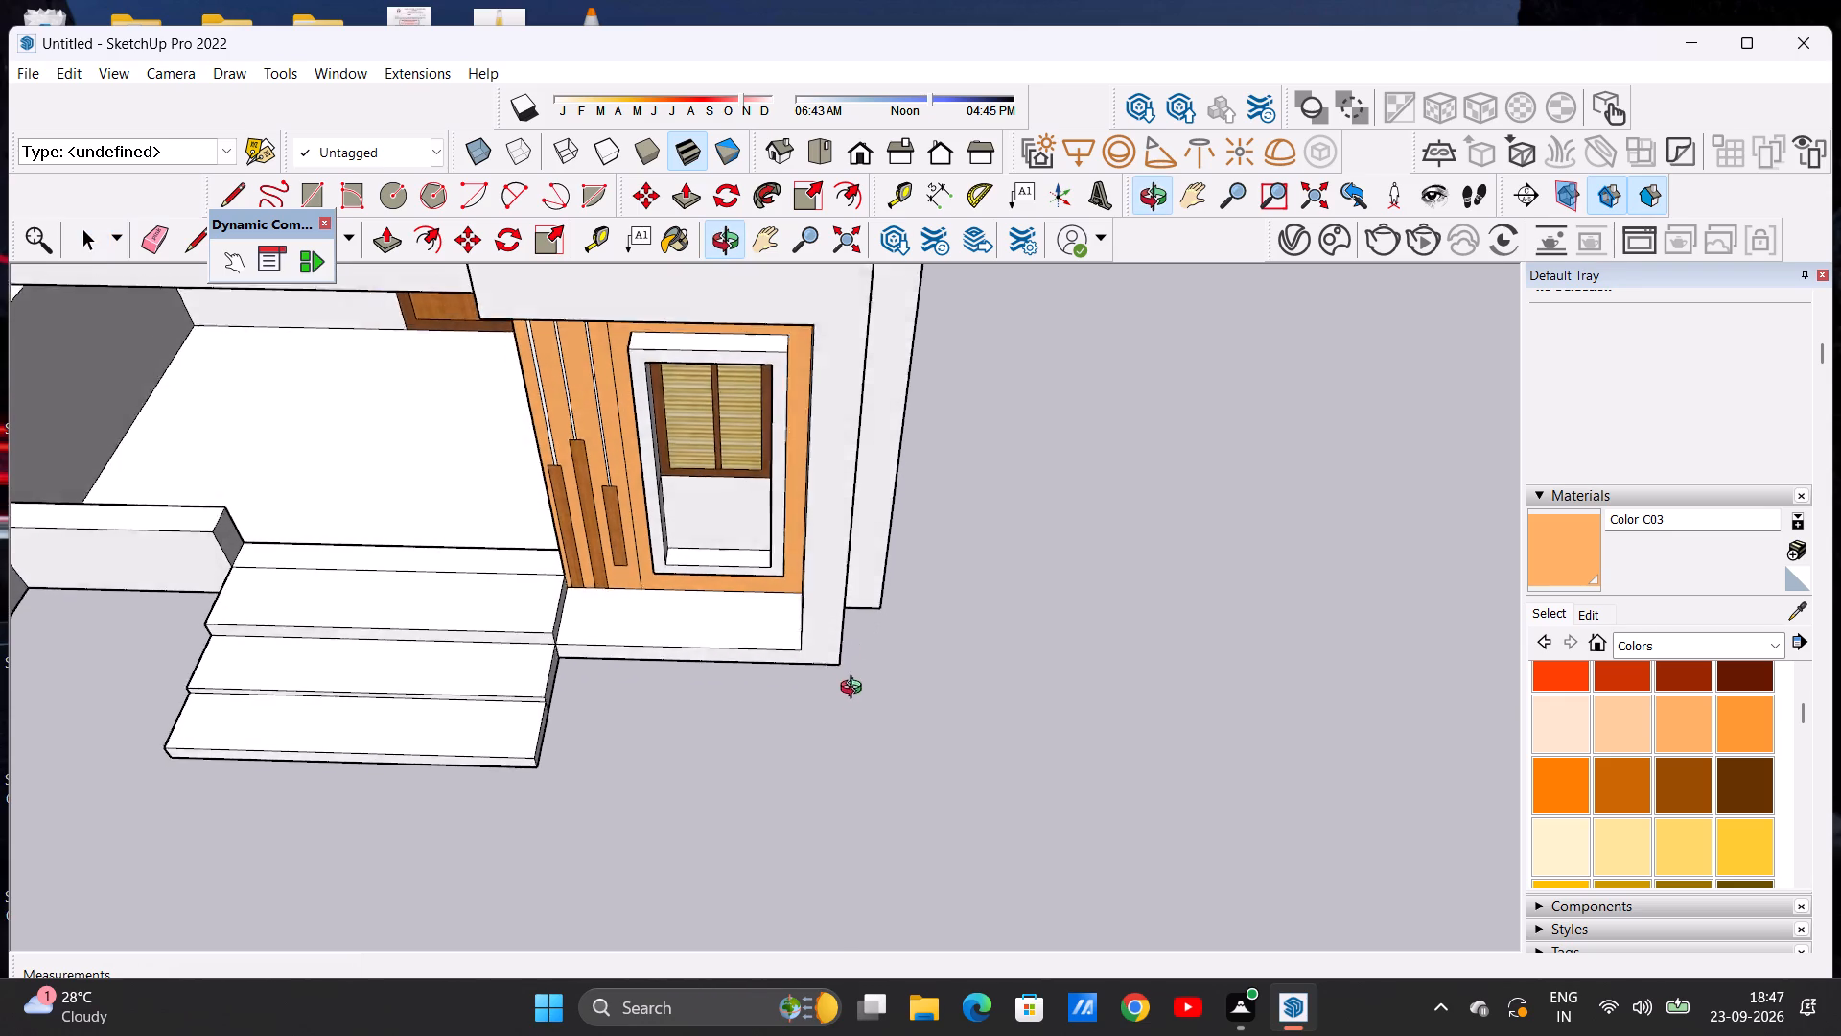
{"action": "middle_click_drag", "start_coordinate": [855, 690], "coordinate": [863, 709]}
{"action": "left_click", "coordinate": [238, 192]}
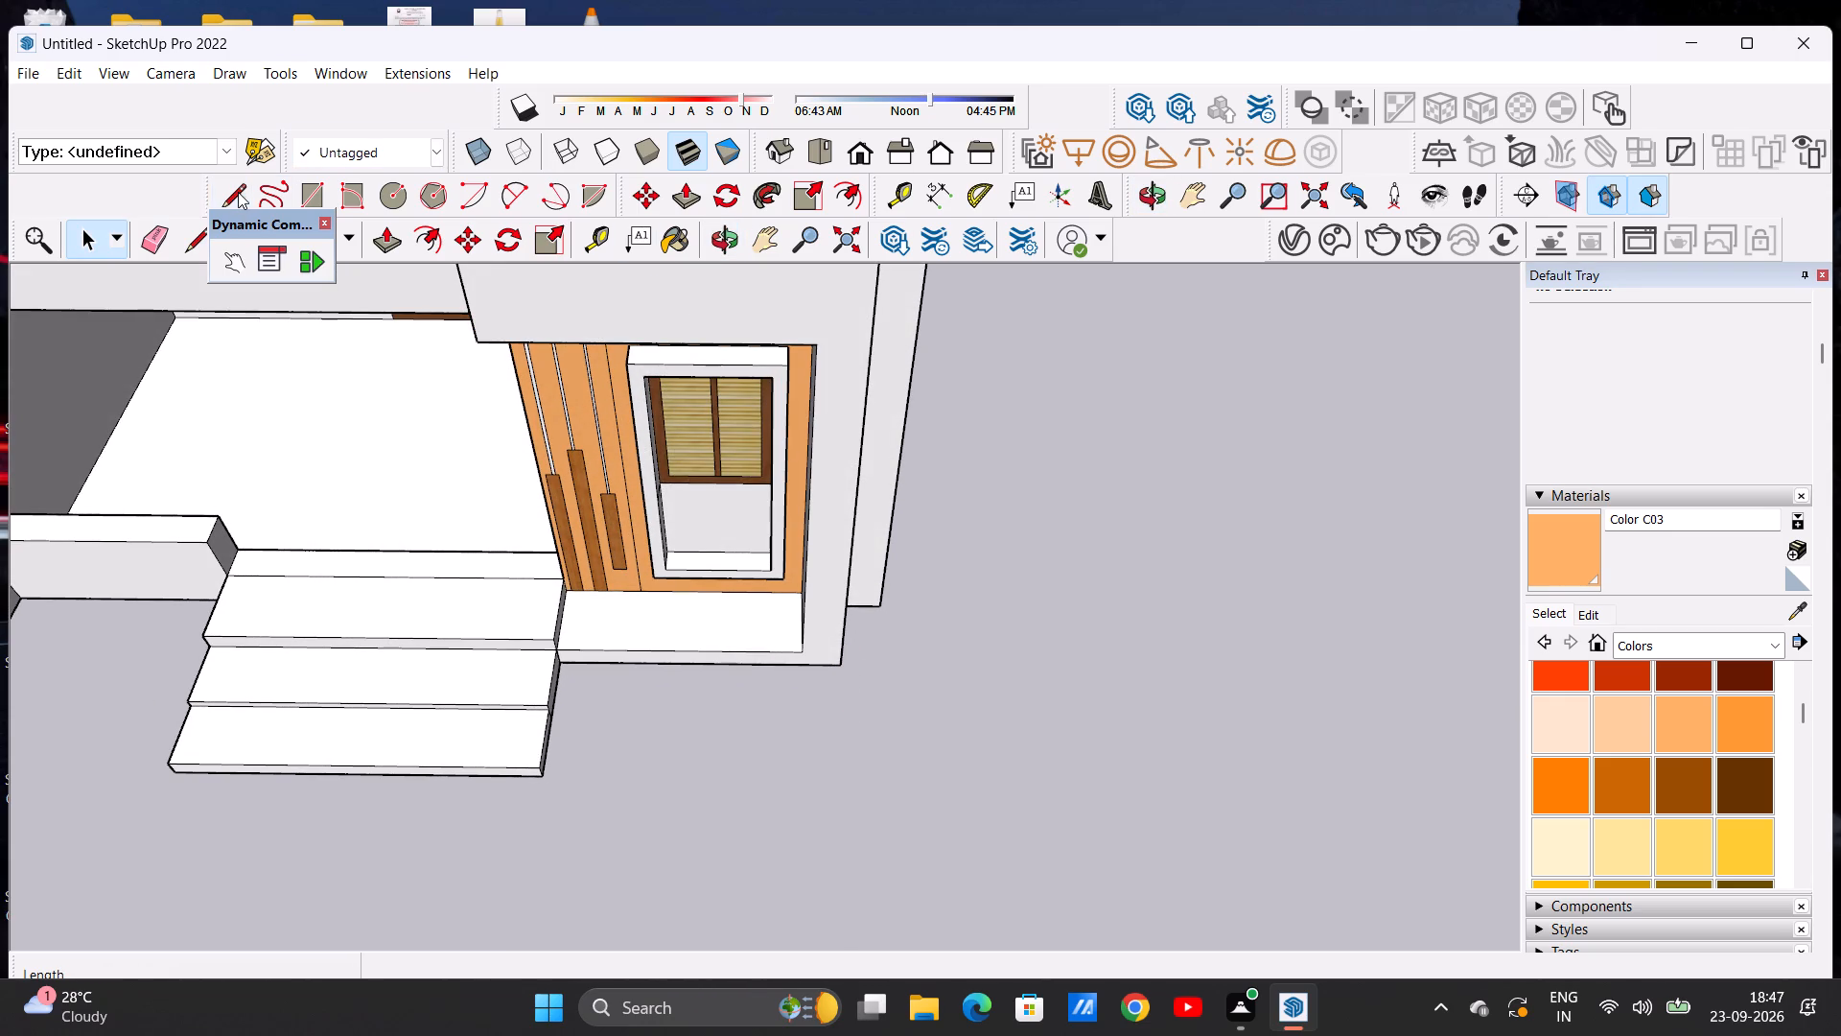
{"action": "scroll", "coordinate": [941, 609], "scroll_direction": "up", "scroll_amount": 10}
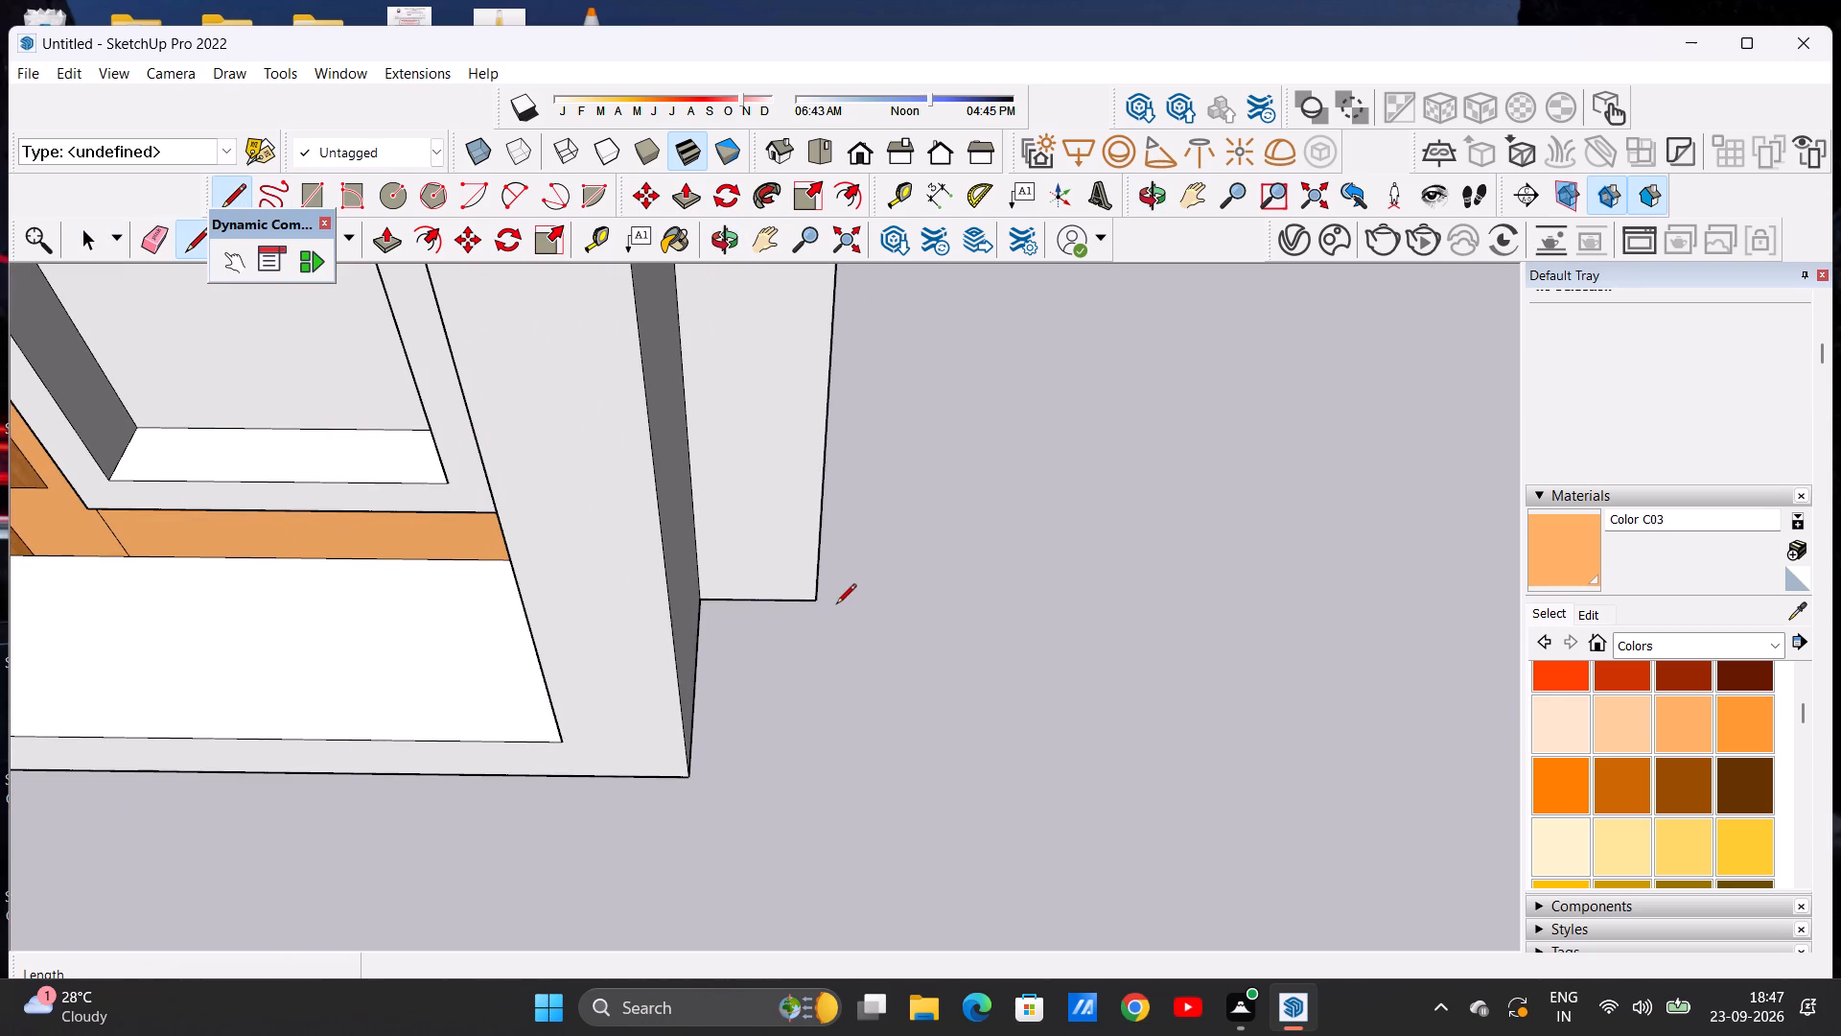
{"action": "left_click", "coordinate": [815, 605]}
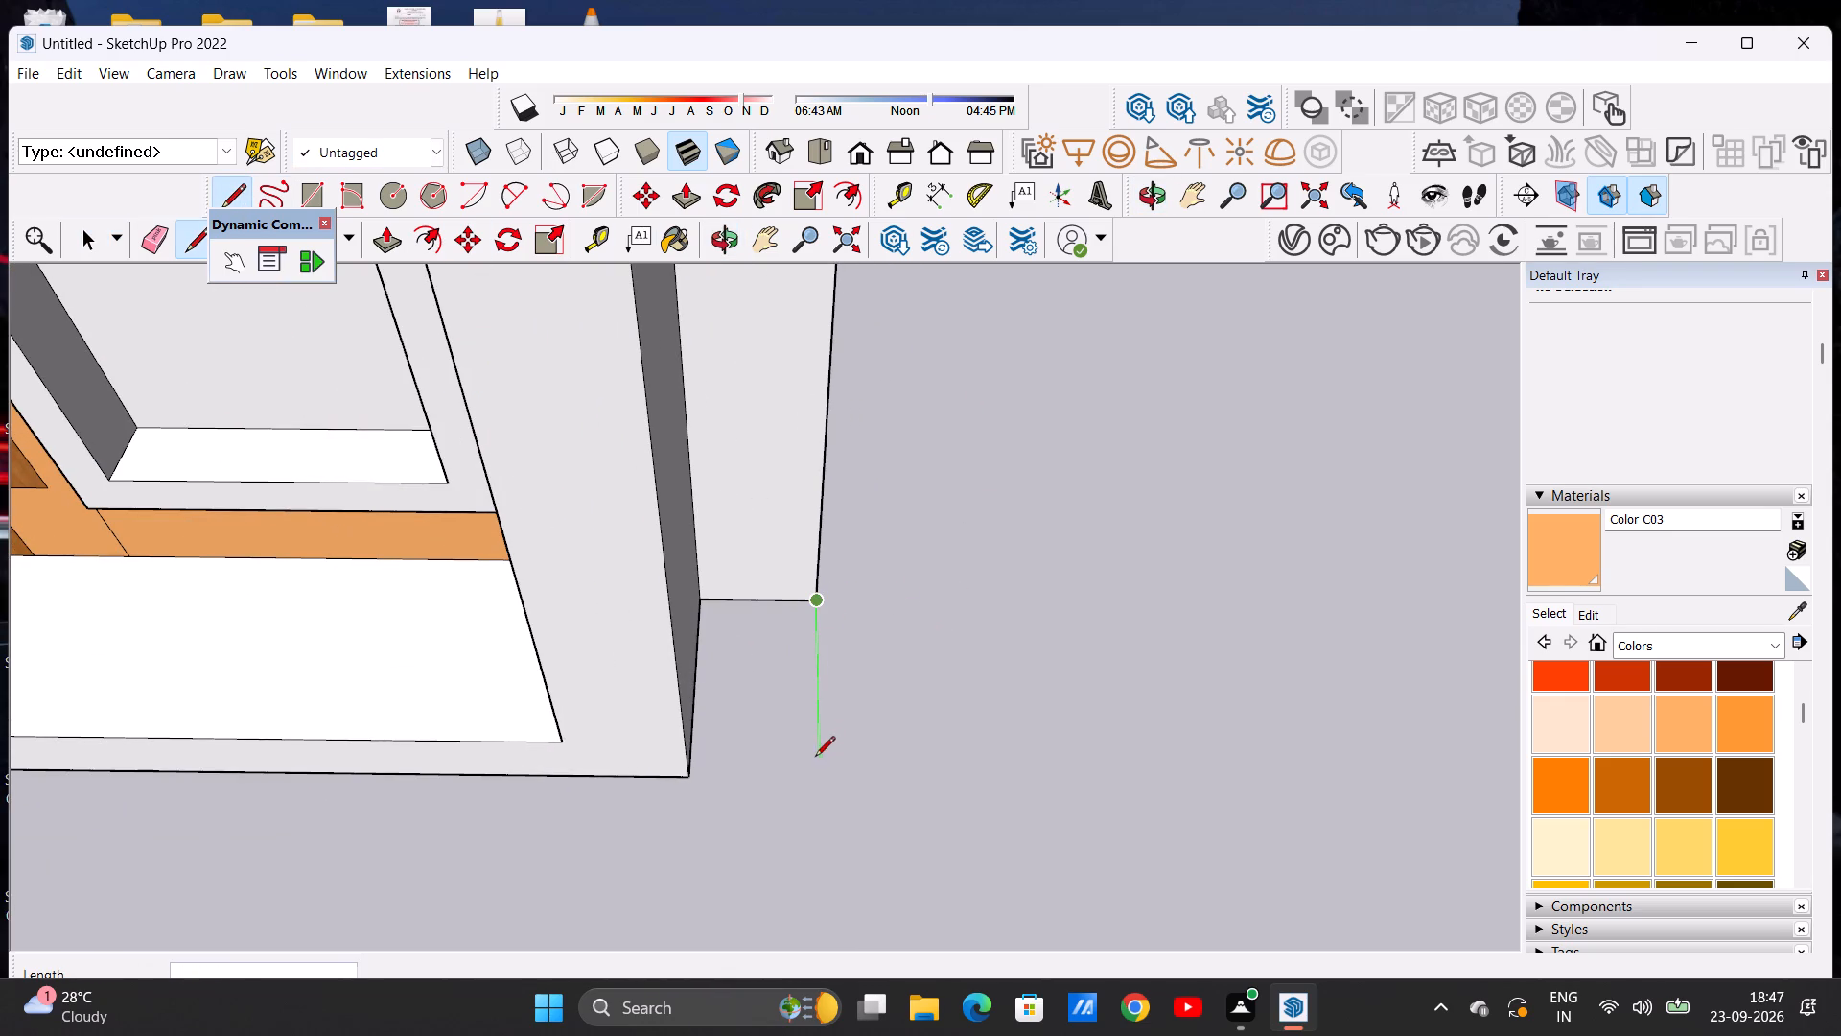
{"action": "left_click", "coordinate": [811, 766]}
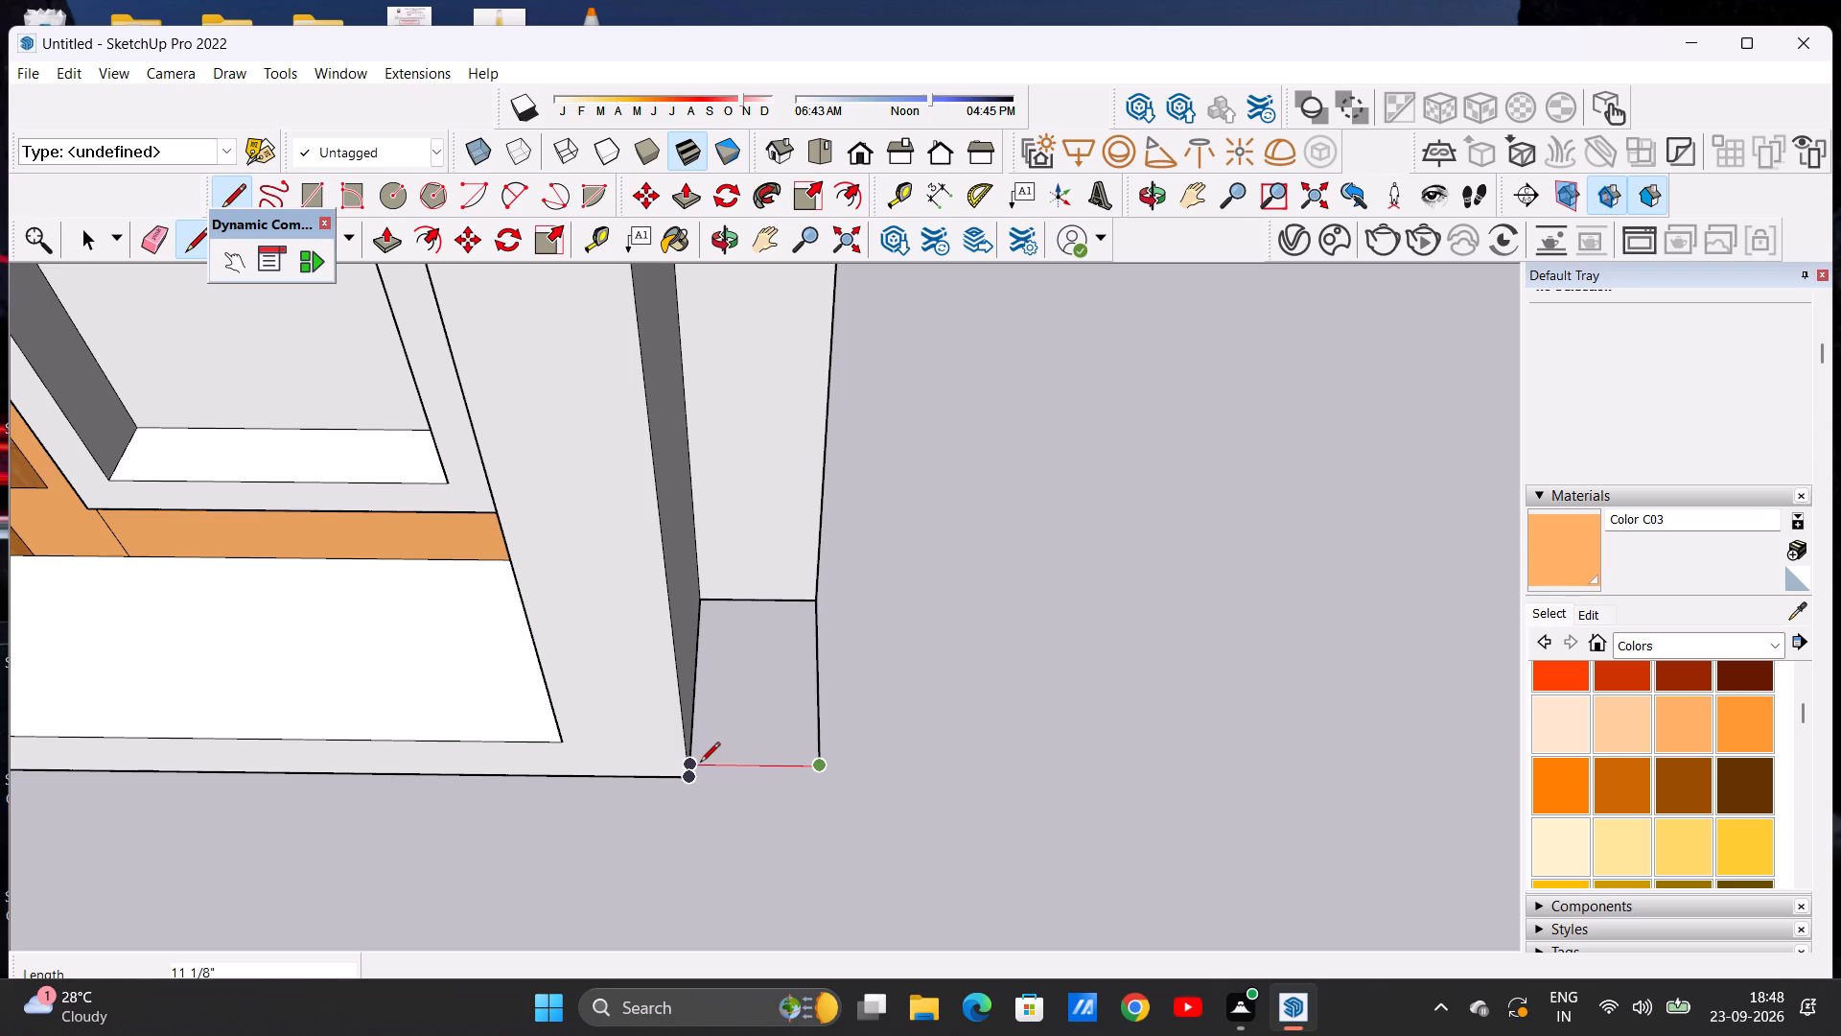
{"action": "key", "text": "space"}
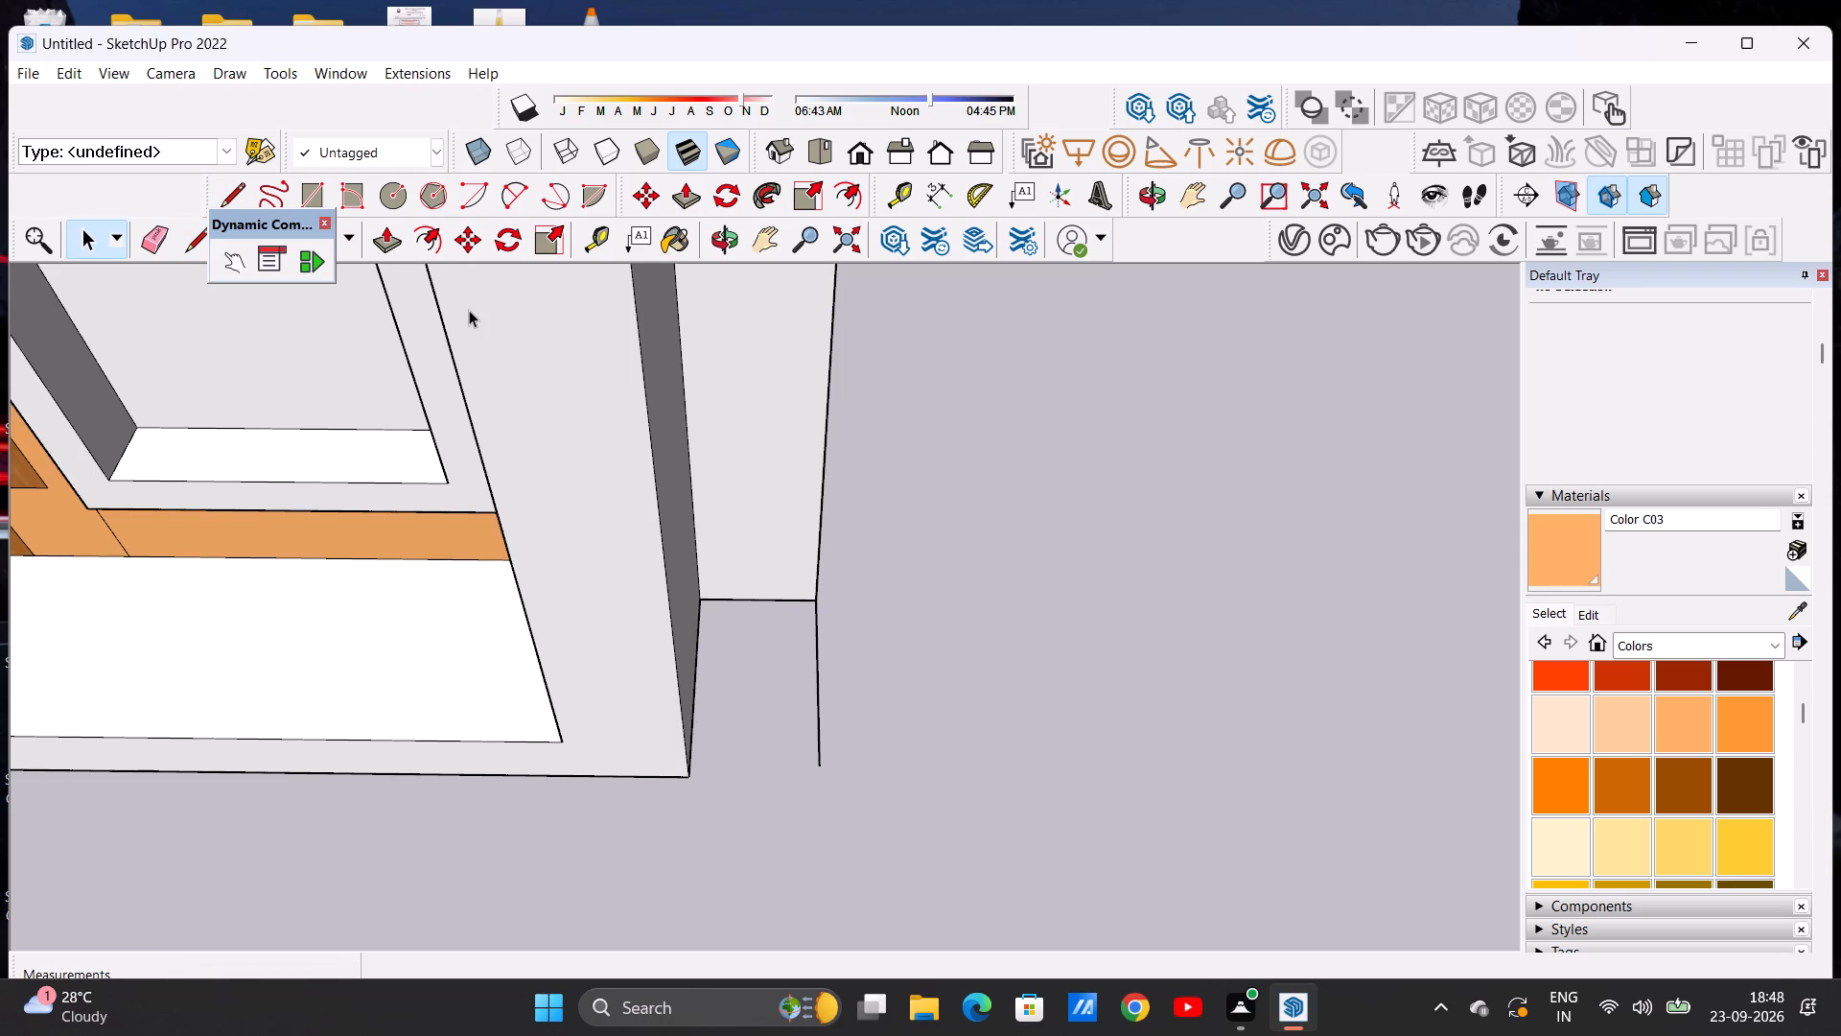
{"action": "key", "text": "l"}
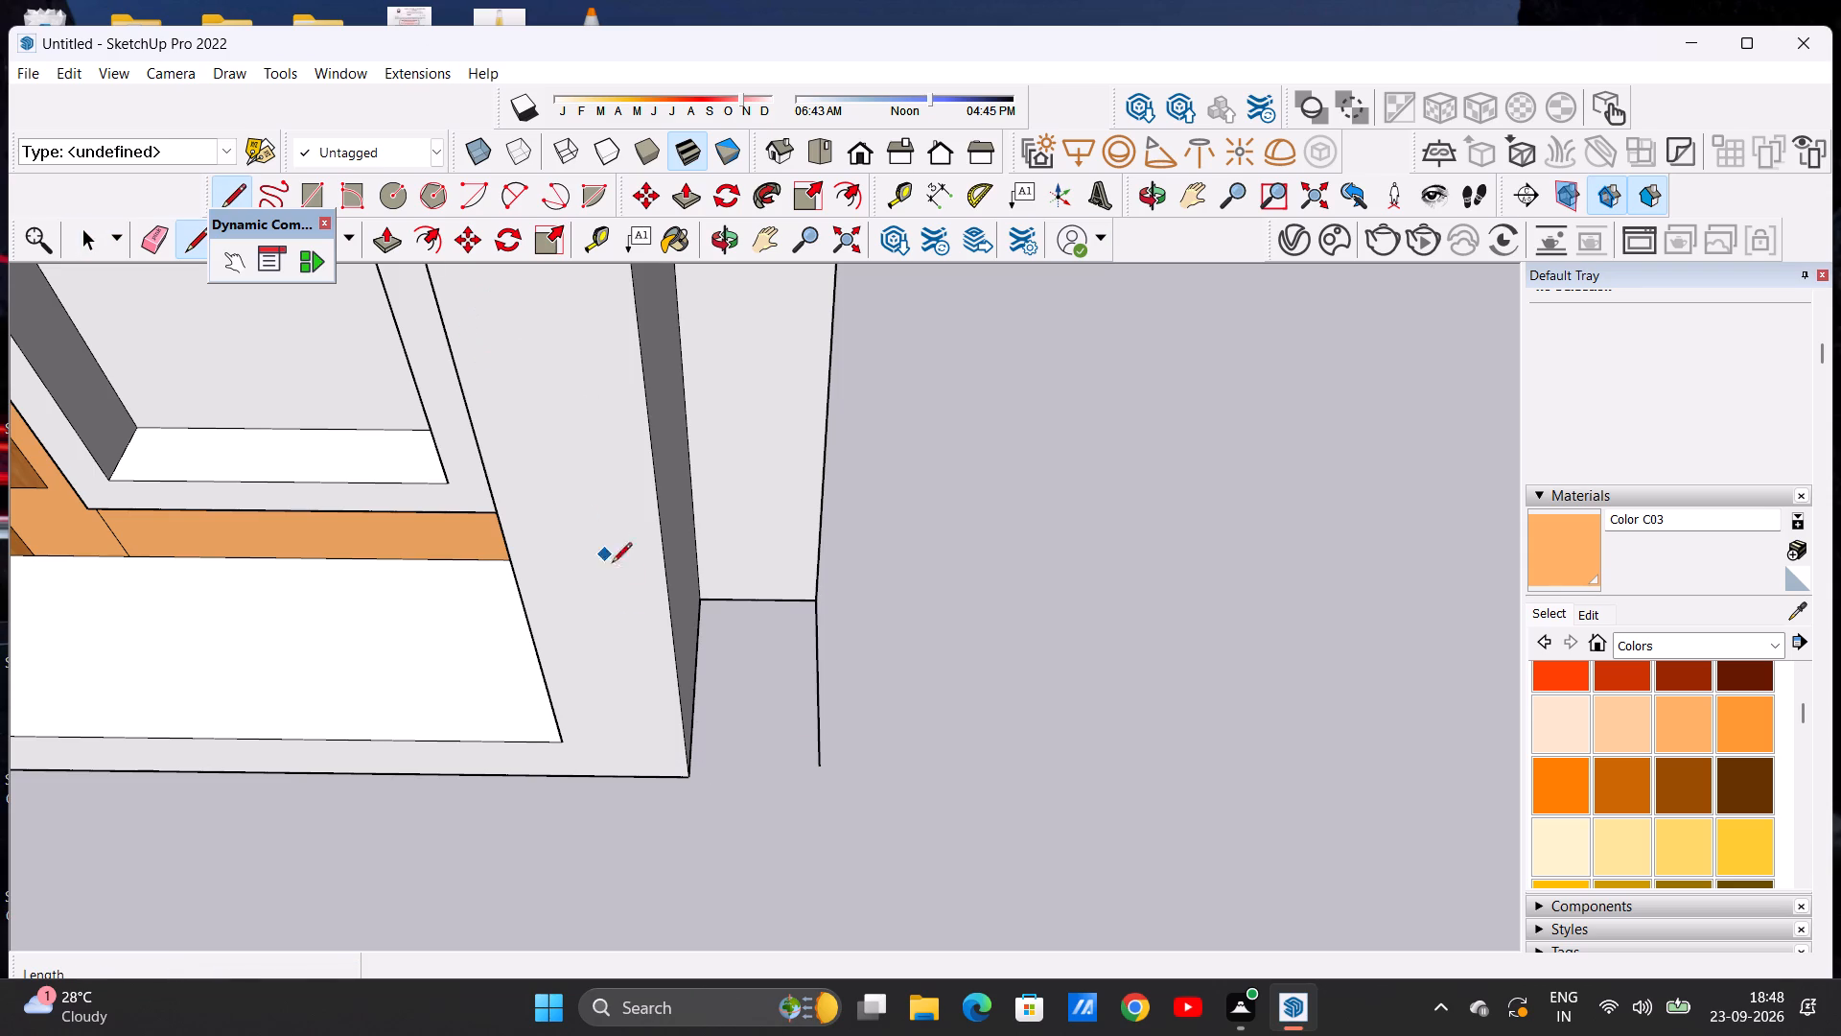
{"action": "left_click", "coordinate": [687, 784]}
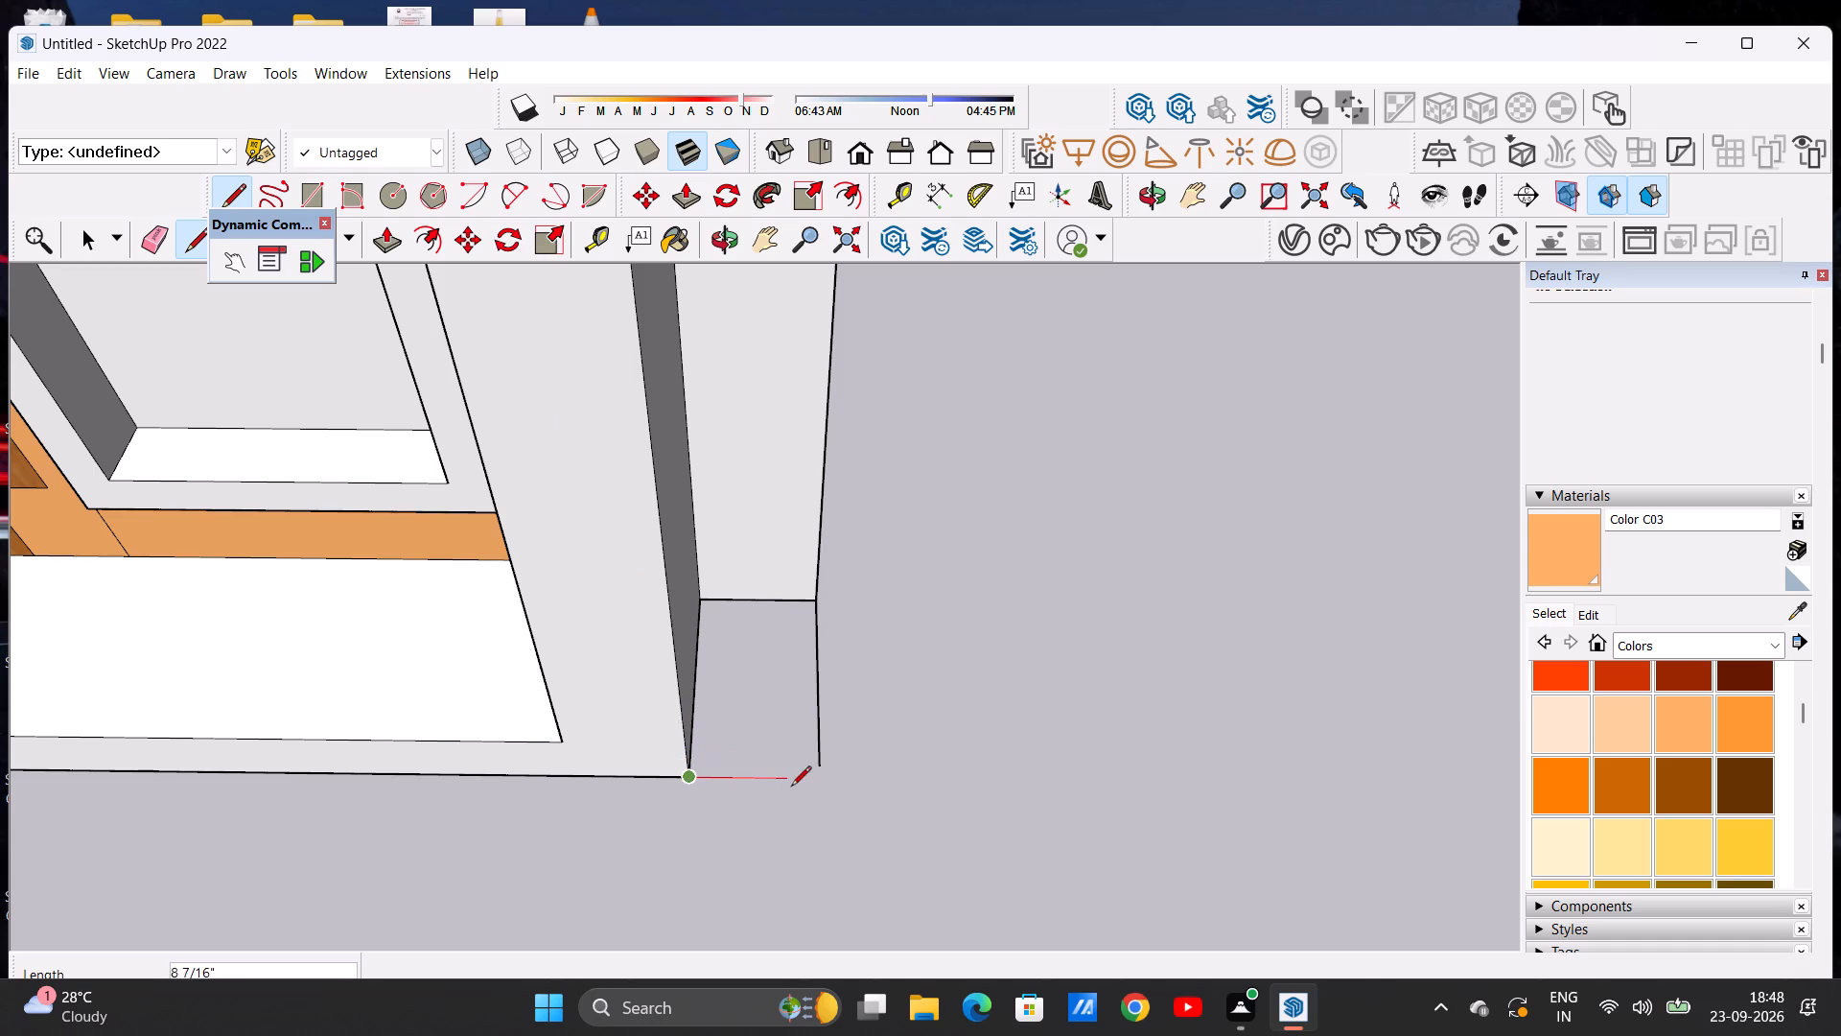
{"action": "left_click", "coordinate": [823, 780]}
{"action": "left_click", "coordinate": [820, 770]}
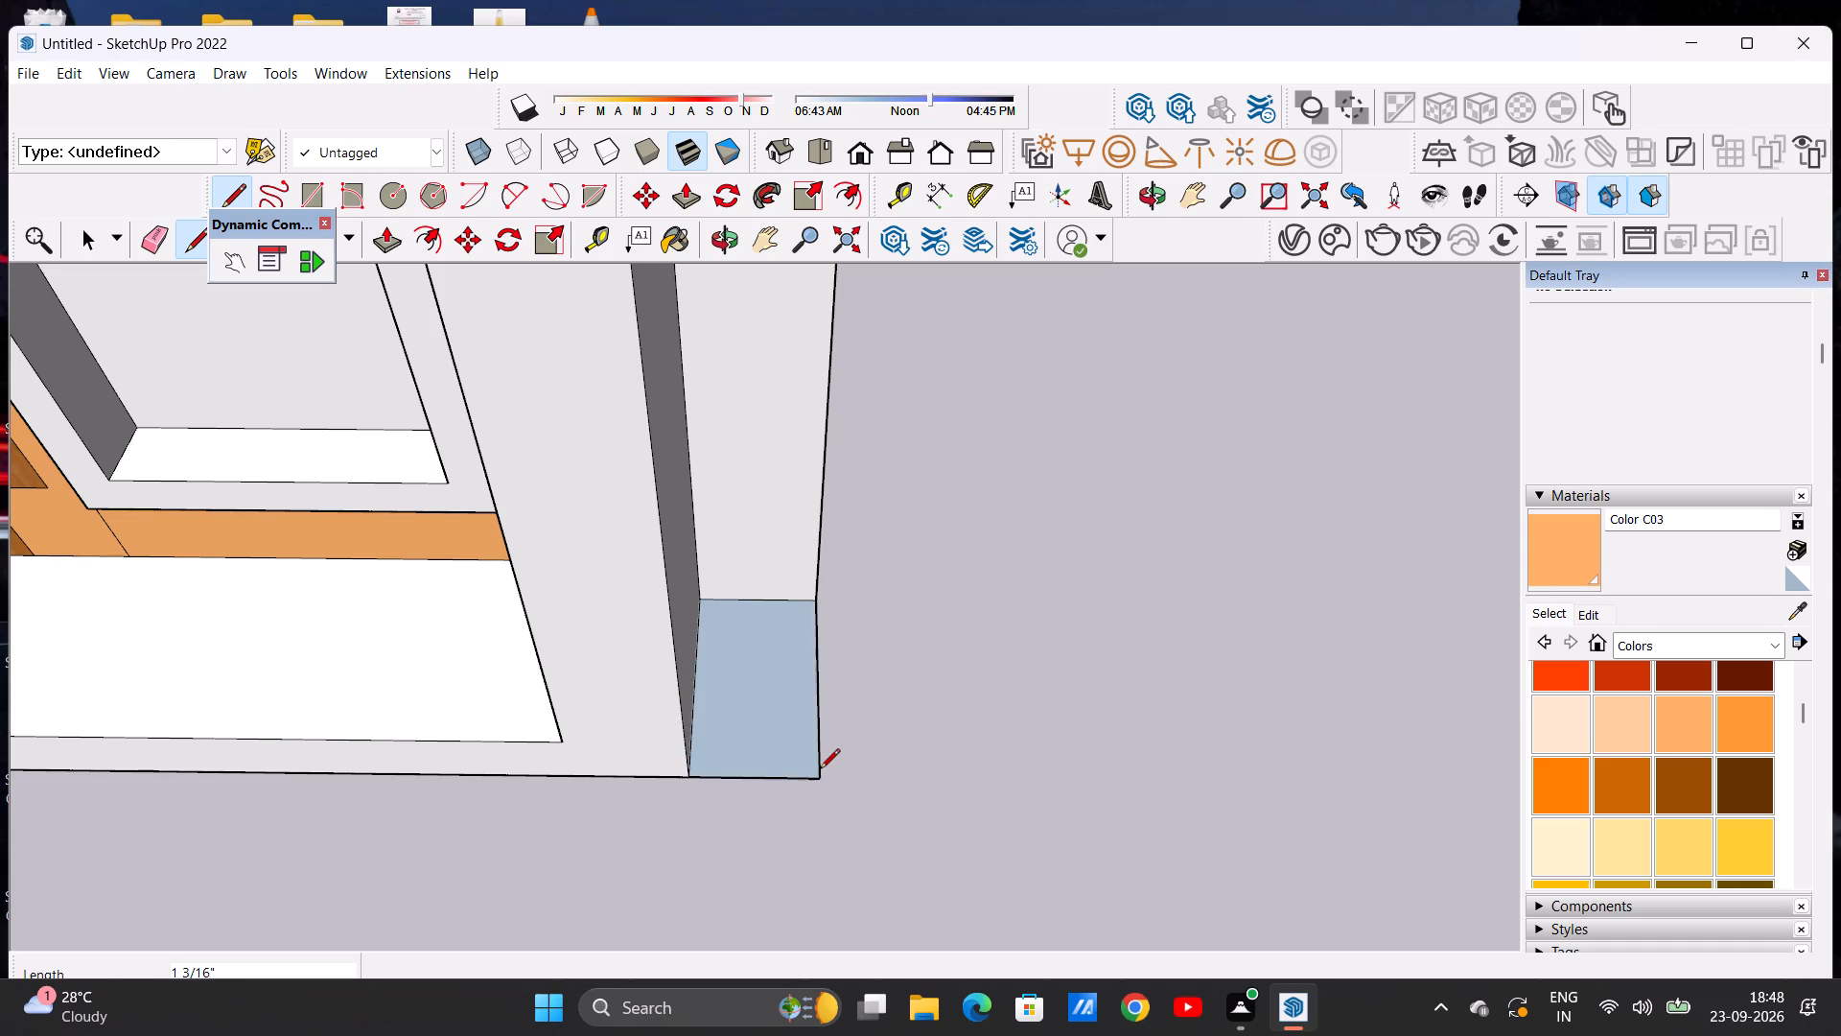
{"action": "key", "text": "space"}
Push/Pull the new corner base face up 10' to the top of the window bay.
{"action": "scroll", "coordinate": [813, 767], "scroll_direction": "down", "scroll_amount": 9}
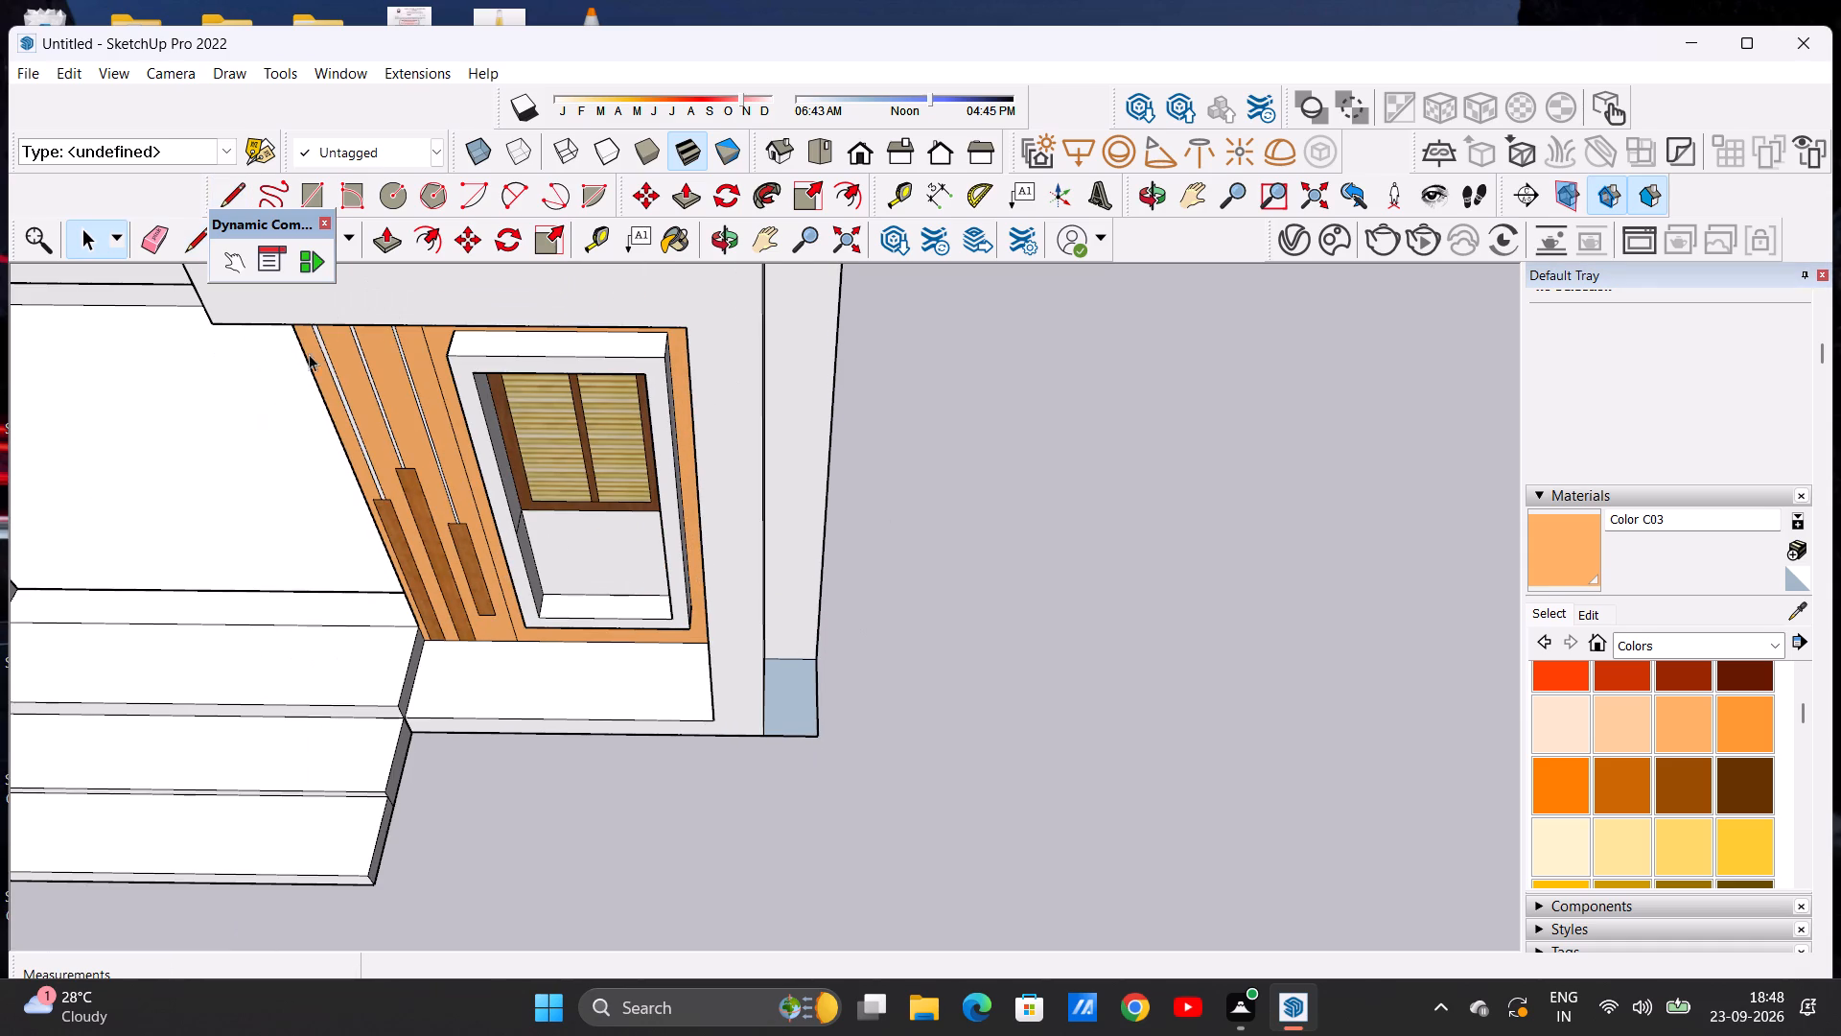
{"action": "left_click", "coordinate": [388, 232]}
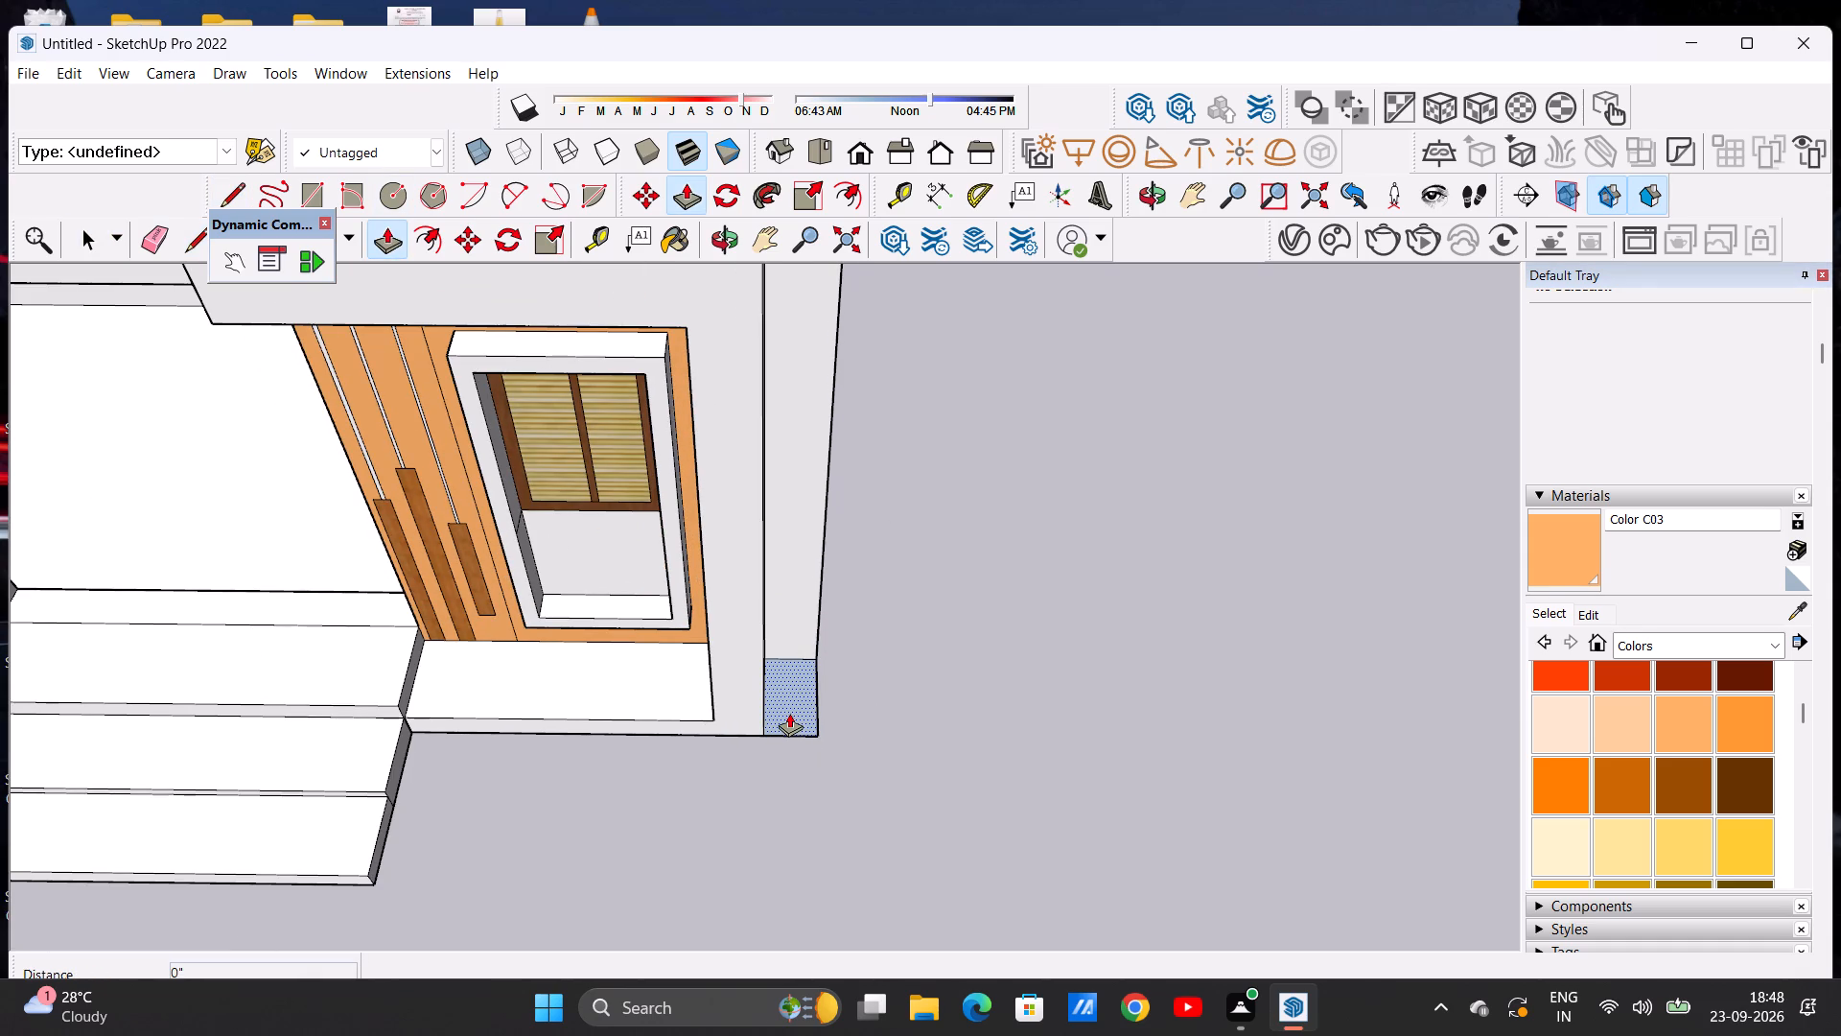
{"action": "left_click", "coordinate": [789, 713]}
{"action": "scroll", "coordinate": [757, 532], "scroll_direction": "down", "scroll_amount": 12}
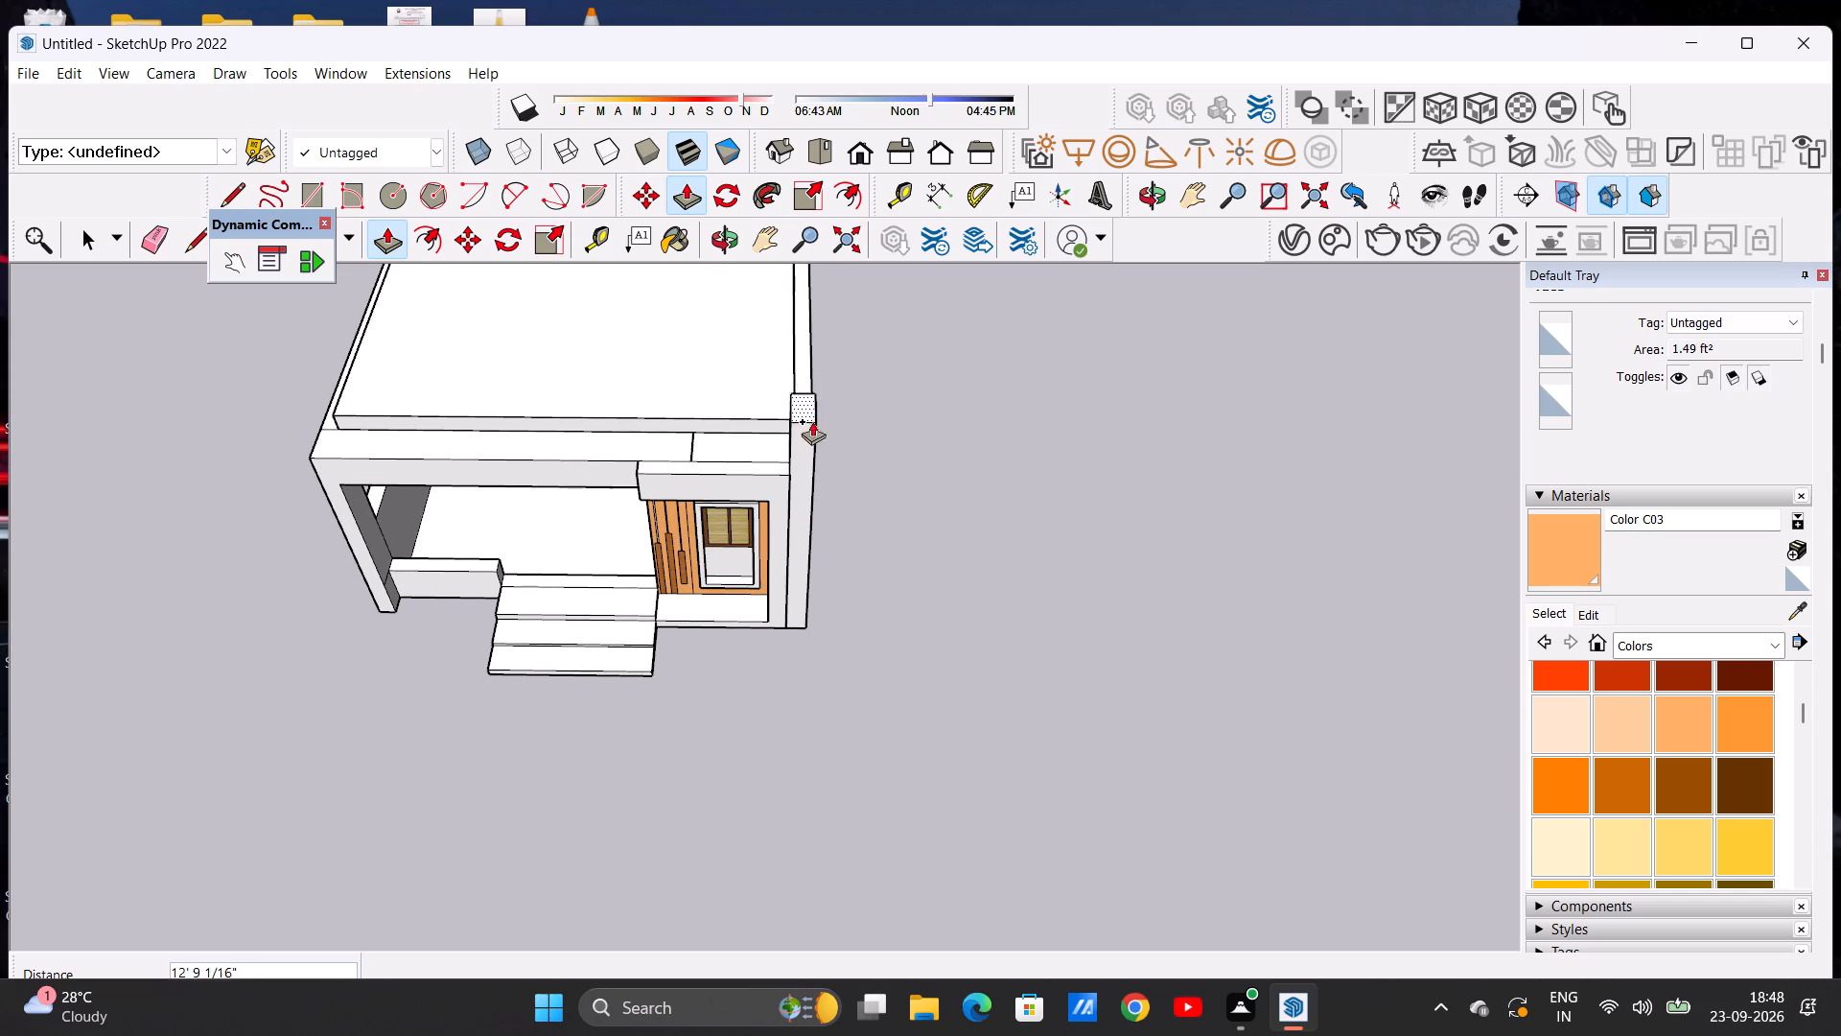
{"action": "scroll", "coordinate": [810, 460], "scroll_direction": "up", "scroll_amount": 11}
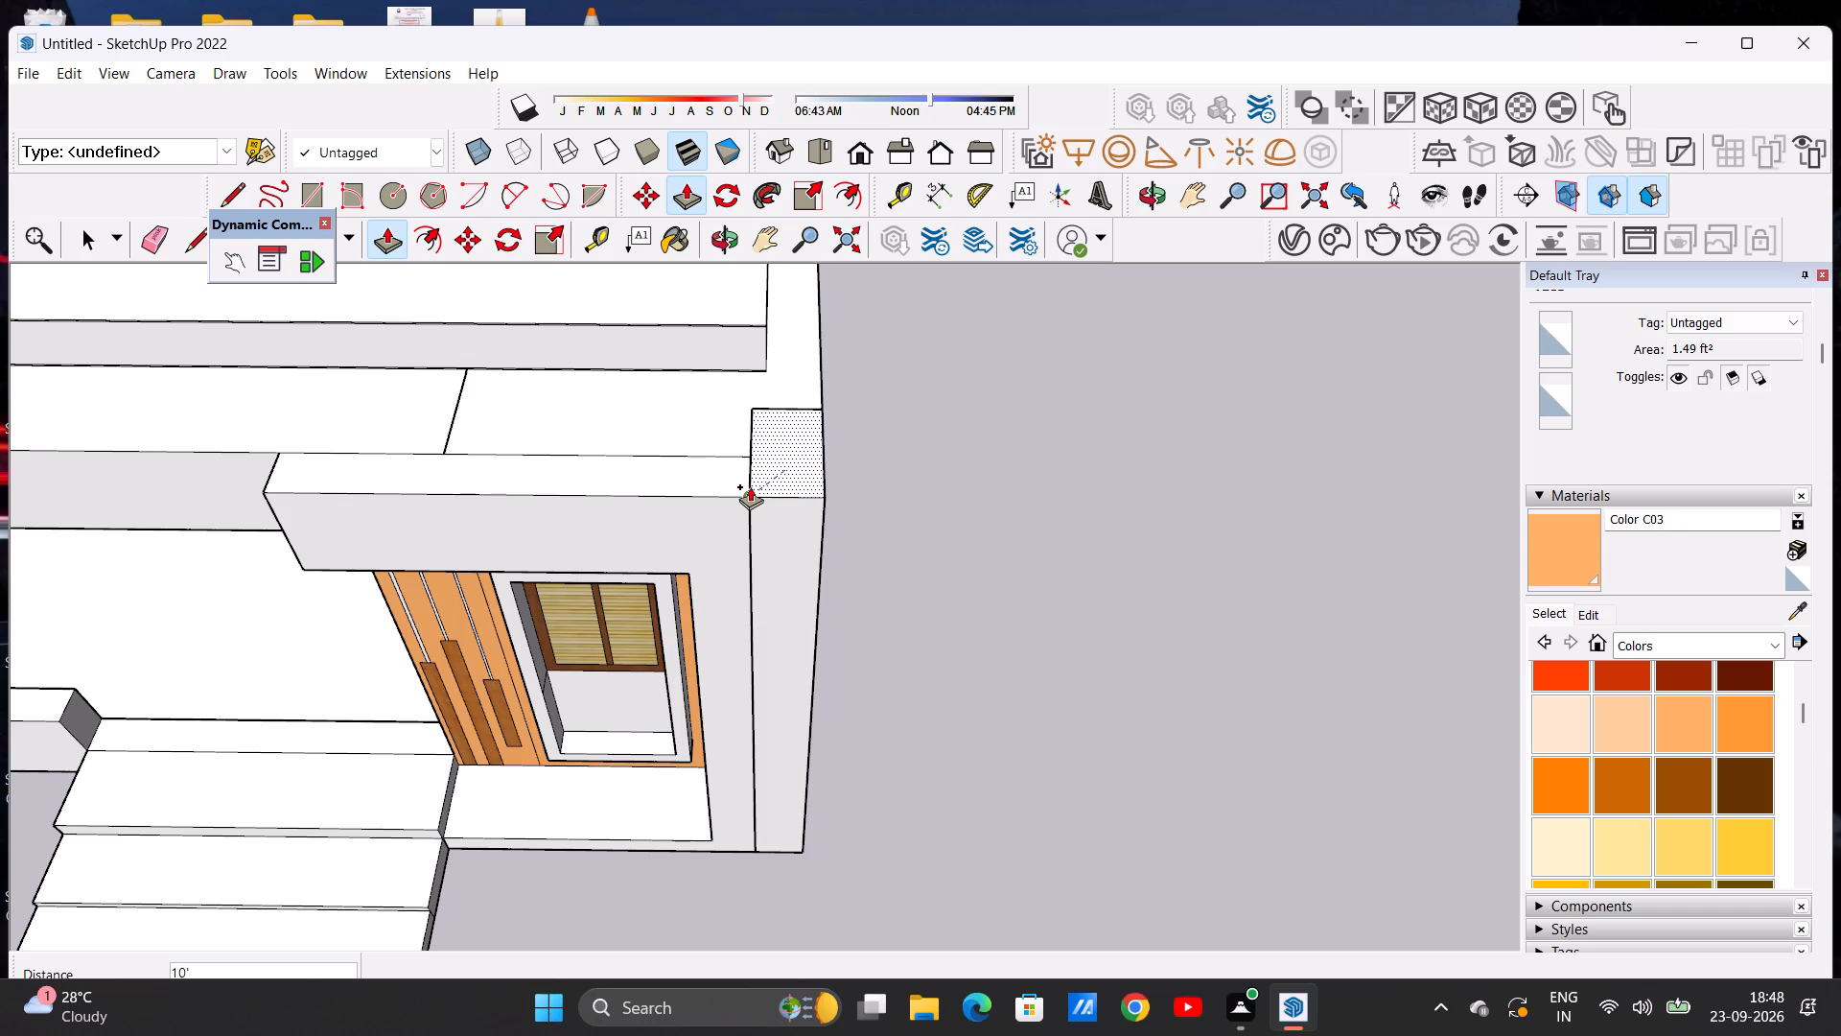
{"action": "left_click", "coordinate": [750, 486]}
{"action": "key", "text": "space"}
Examine the filled corner beside the window bay from the front and from above.
{"action": "middle_click_drag", "start_coordinate": [761, 552], "coordinate": [811, 384]}
{"action": "scroll", "coordinate": [814, 450], "scroll_direction": "down", "scroll_amount": 15}
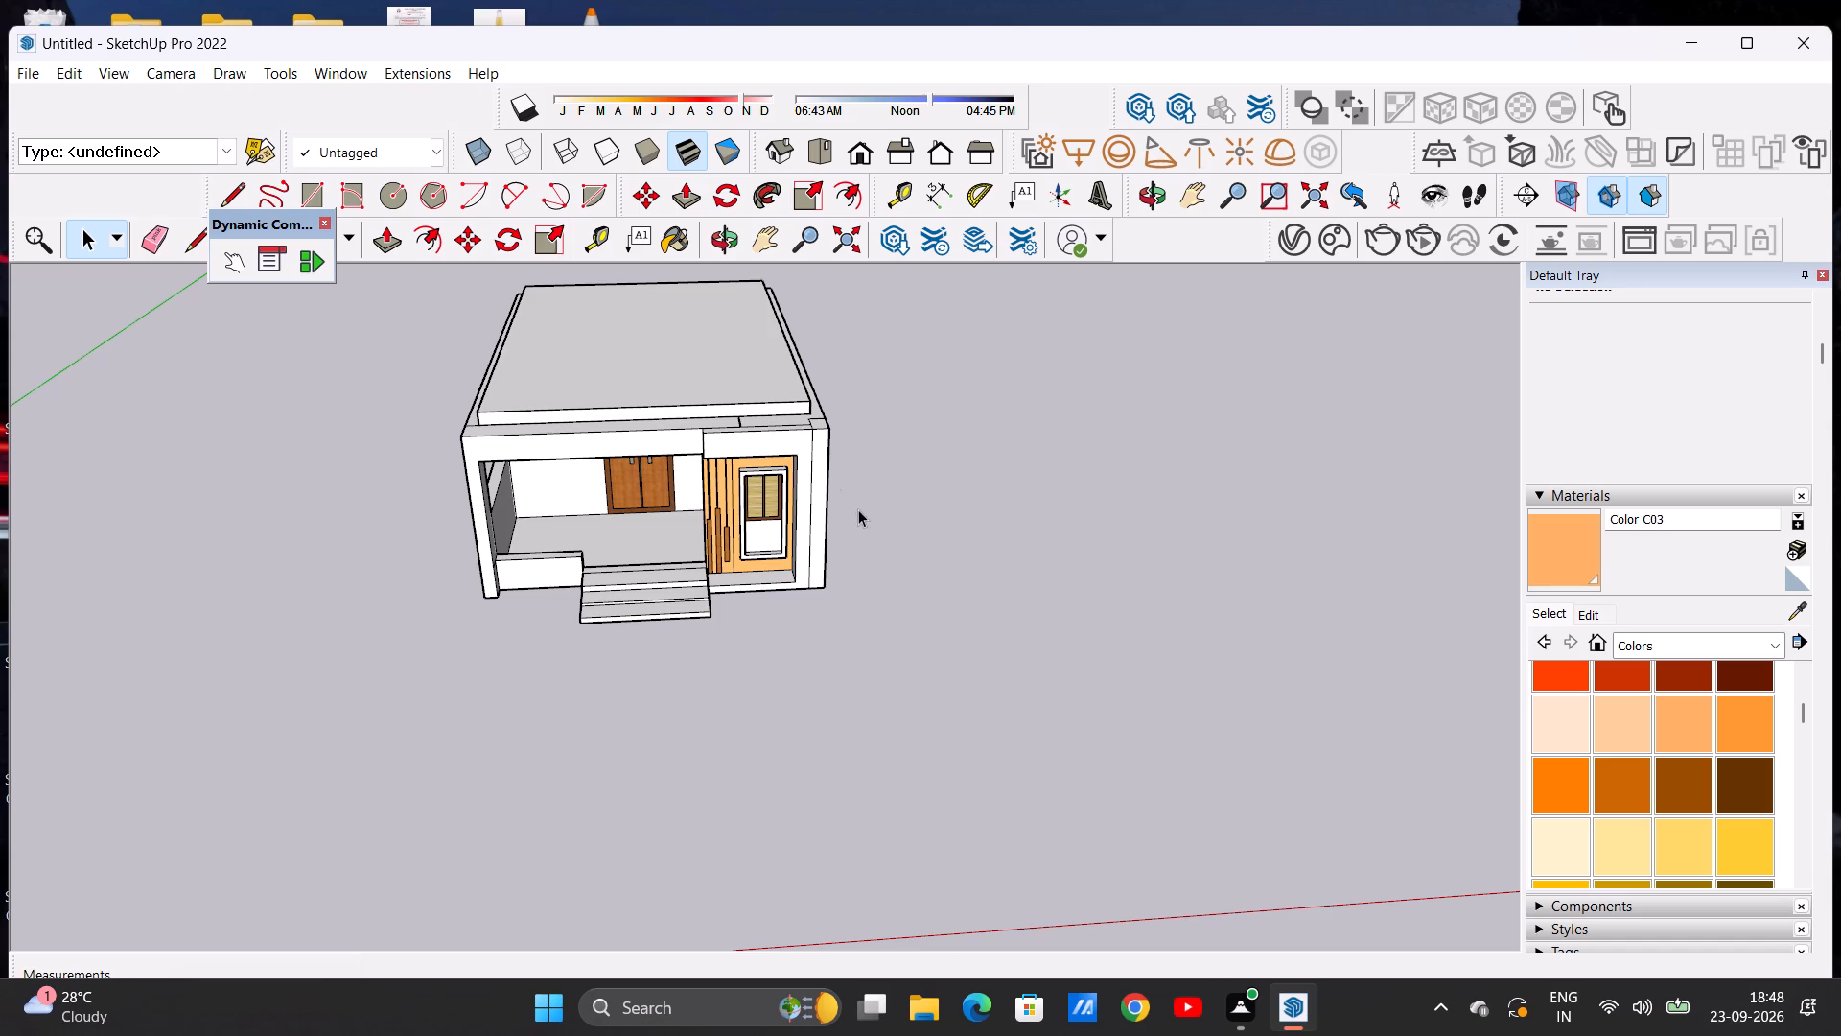
{"action": "scroll", "coordinate": [862, 535], "scroll_direction": "up", "scroll_amount": 5}
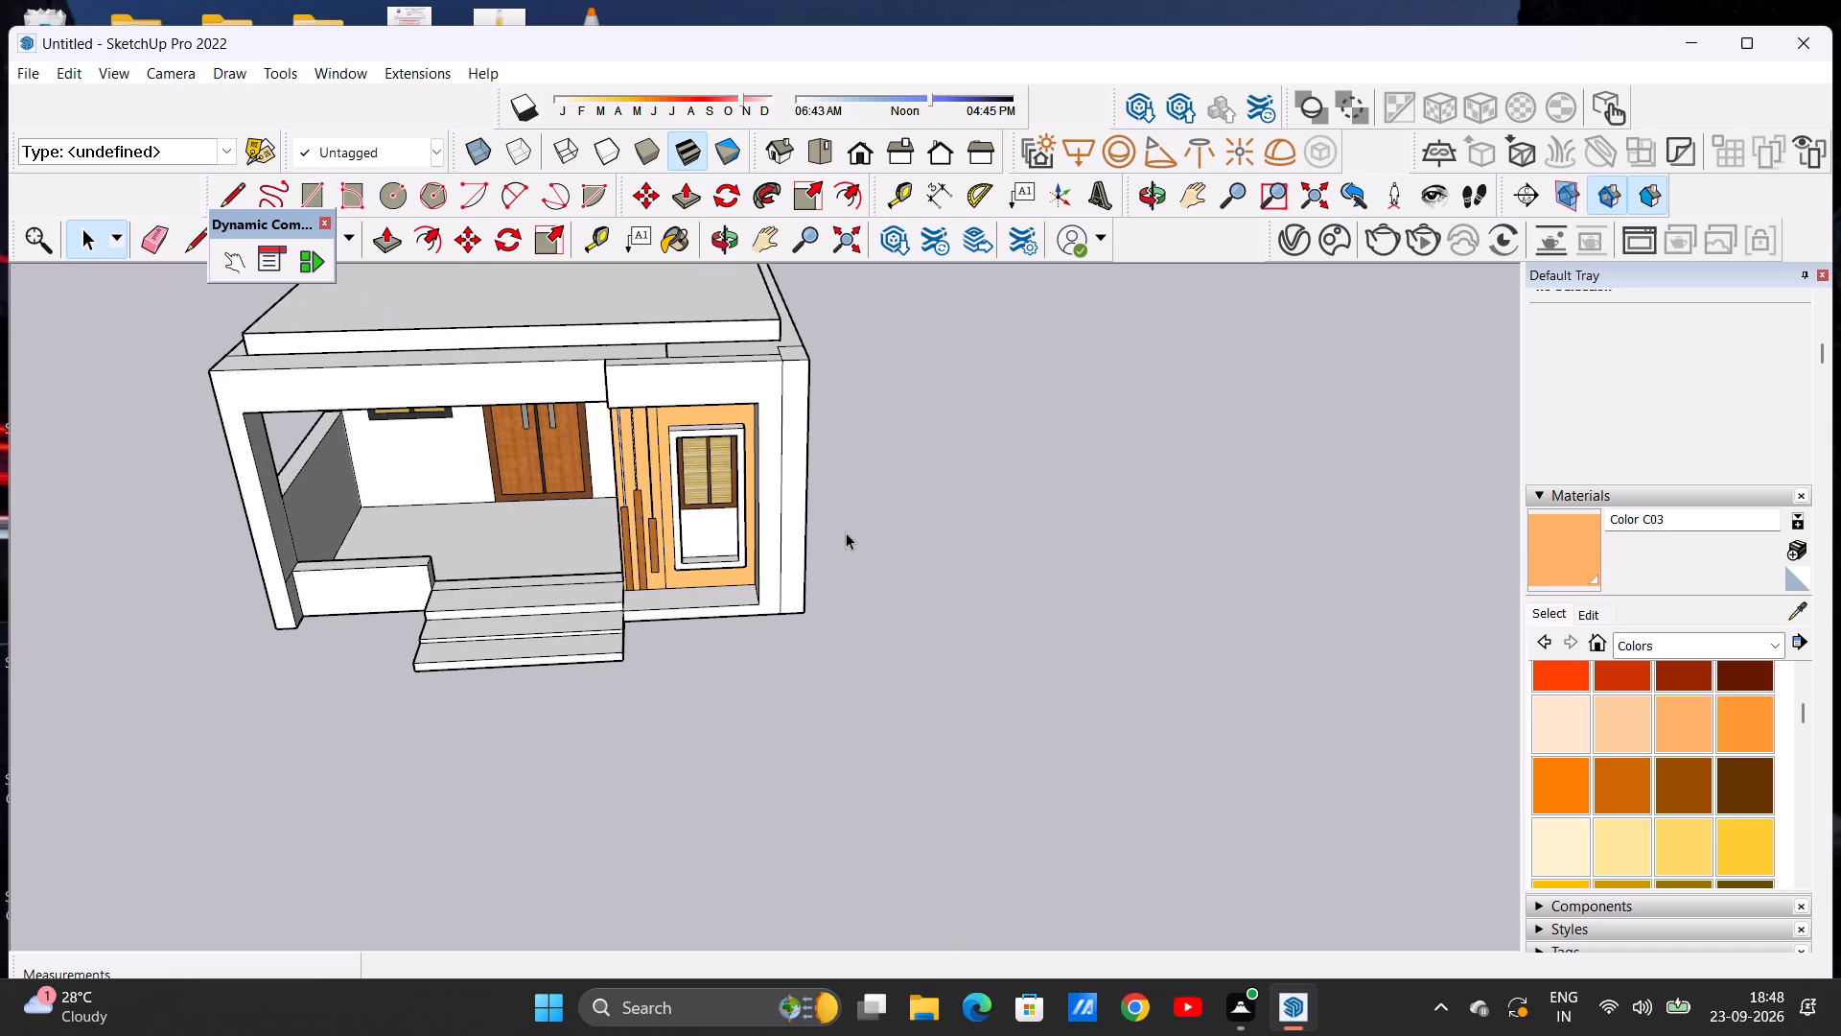
{"action": "scroll", "coordinate": [846, 532], "scroll_direction": "down", "scroll_amount": 7}
{"action": "middle_click_drag", "start_coordinate": [817, 526], "coordinate": [777, 402]}
{"action": "scroll", "coordinate": [819, 415], "scroll_direction": "up", "scroll_amount": 3}
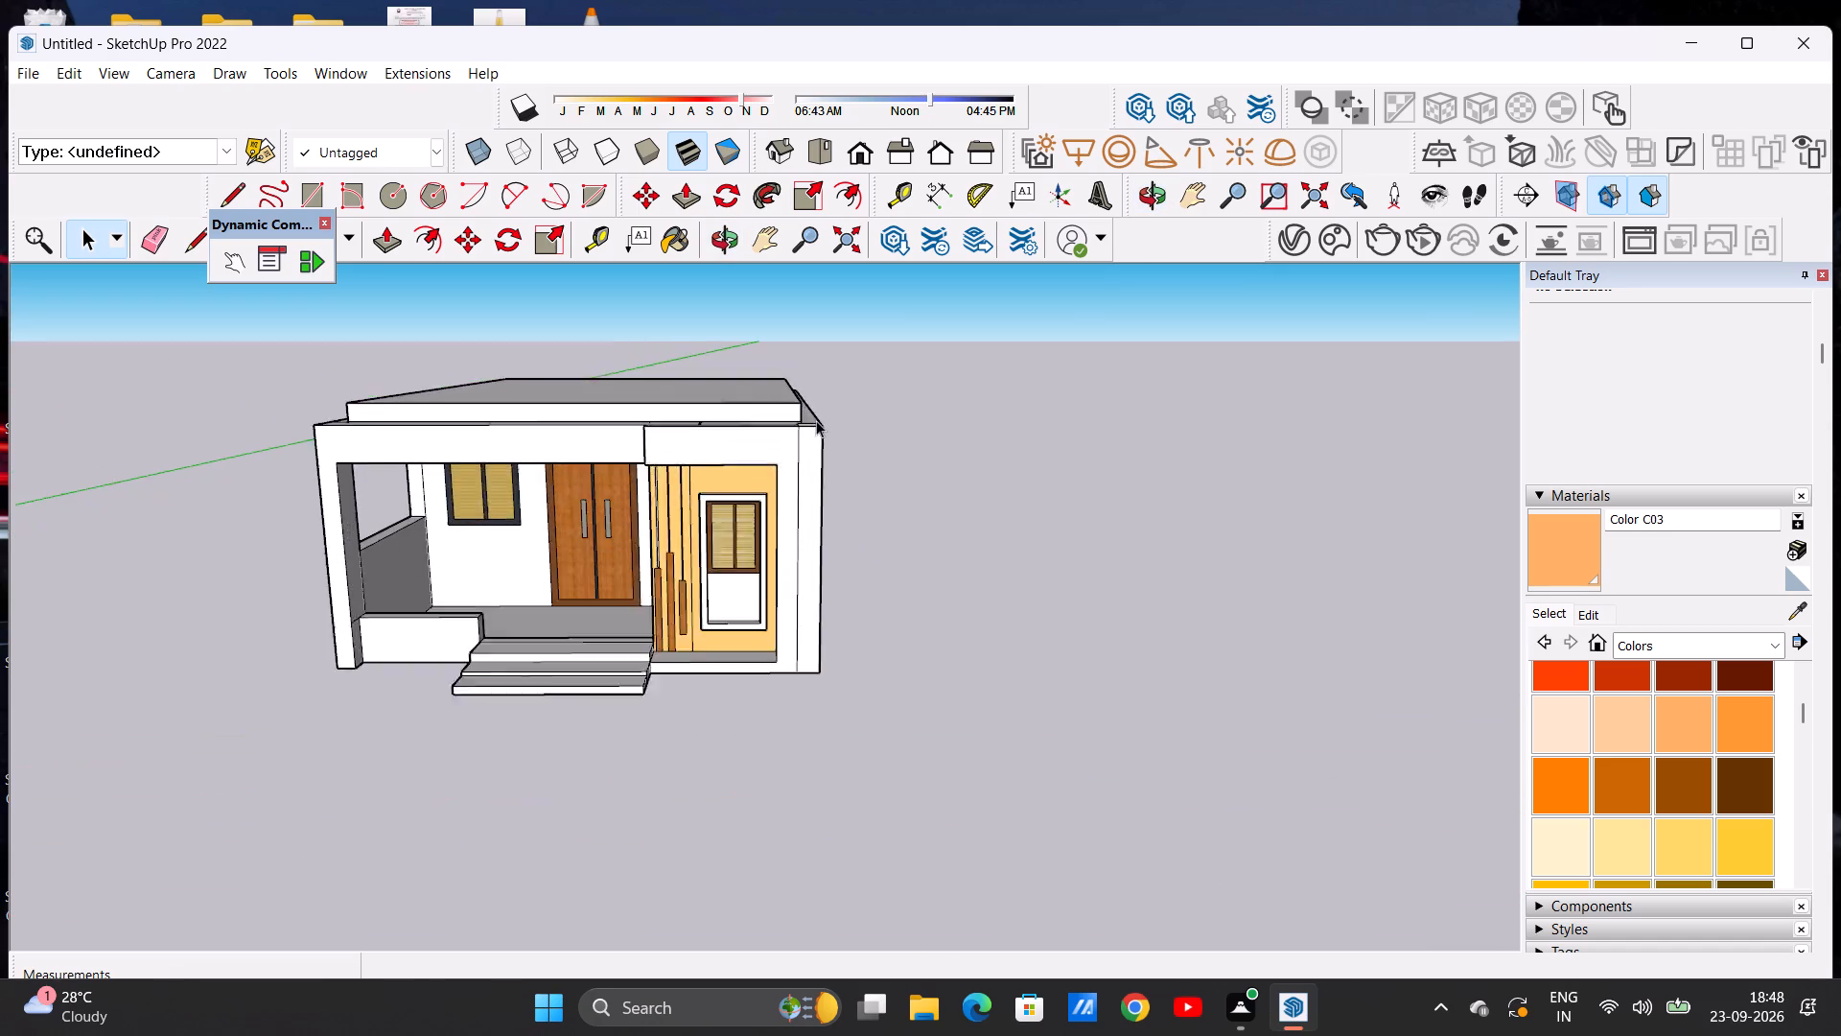
{"action": "scroll", "coordinate": [816, 420], "scroll_direction": "up", "scroll_amount": 7}
{"action": "middle_click_drag", "start_coordinate": [783, 450], "coordinate": [770, 587]}
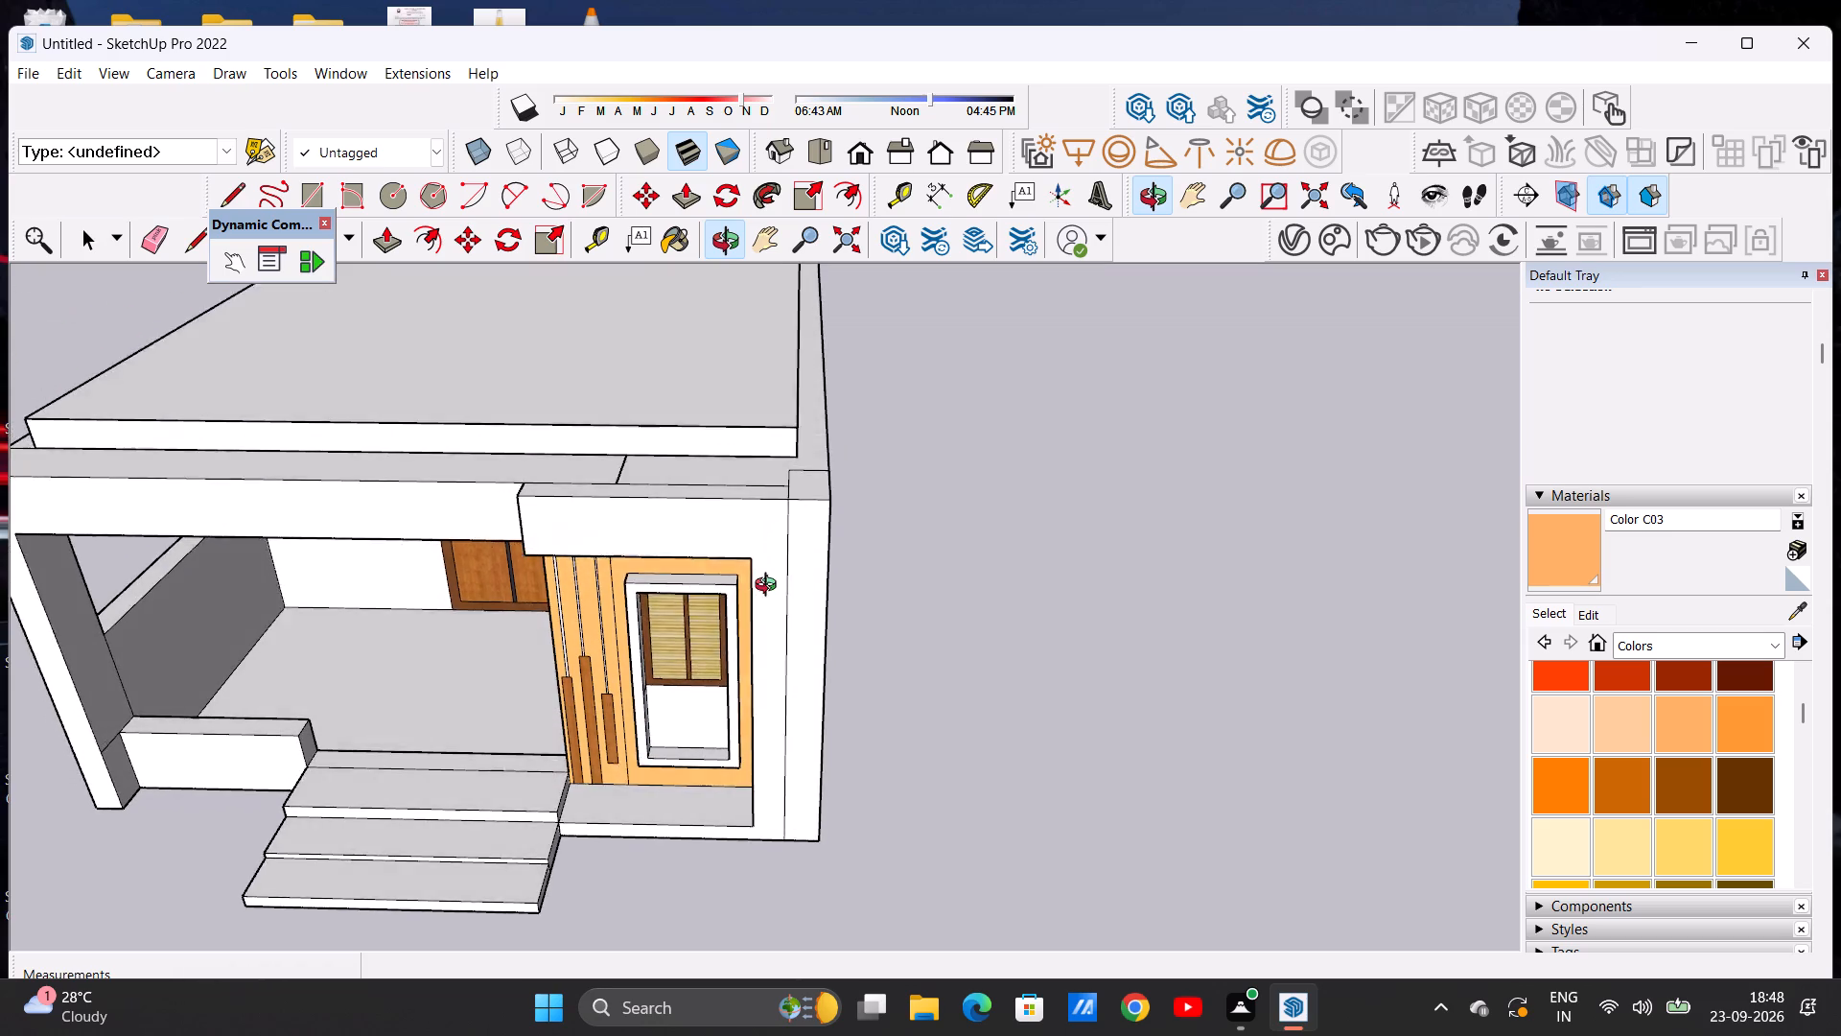
{"action": "middle_click_drag", "start_coordinate": [770, 587], "coordinate": [770, 608]}
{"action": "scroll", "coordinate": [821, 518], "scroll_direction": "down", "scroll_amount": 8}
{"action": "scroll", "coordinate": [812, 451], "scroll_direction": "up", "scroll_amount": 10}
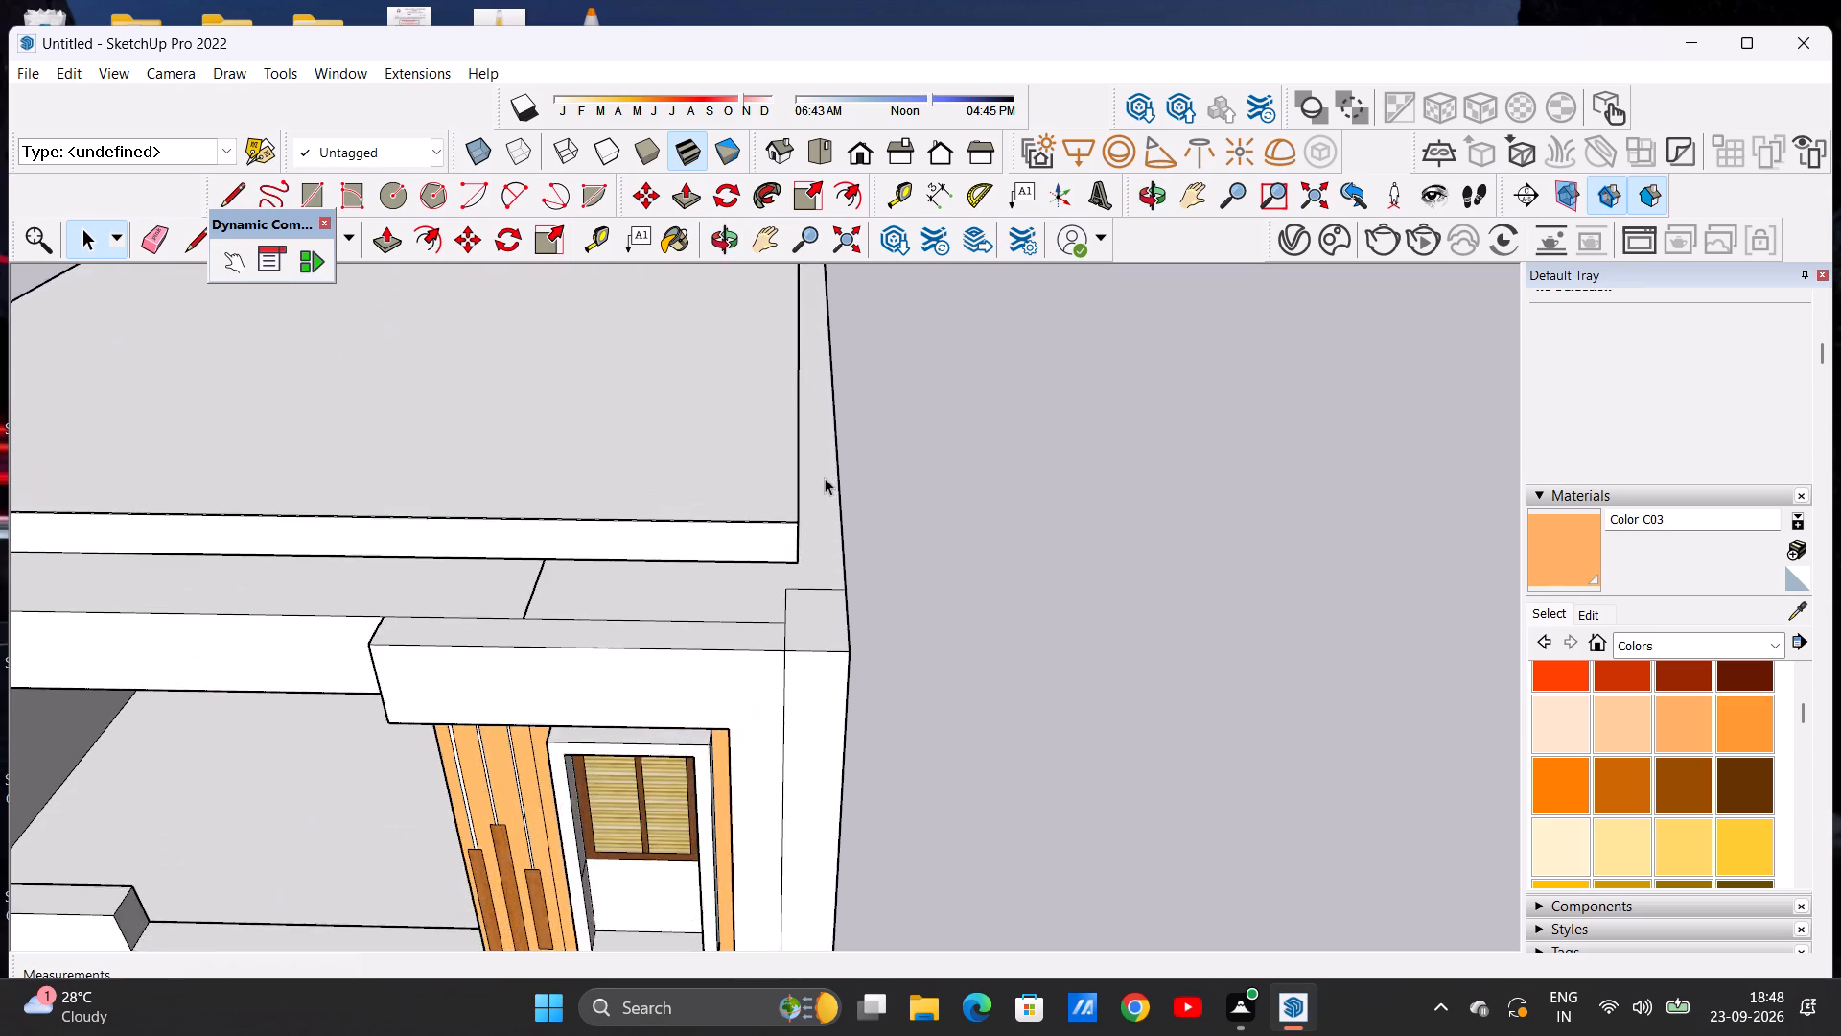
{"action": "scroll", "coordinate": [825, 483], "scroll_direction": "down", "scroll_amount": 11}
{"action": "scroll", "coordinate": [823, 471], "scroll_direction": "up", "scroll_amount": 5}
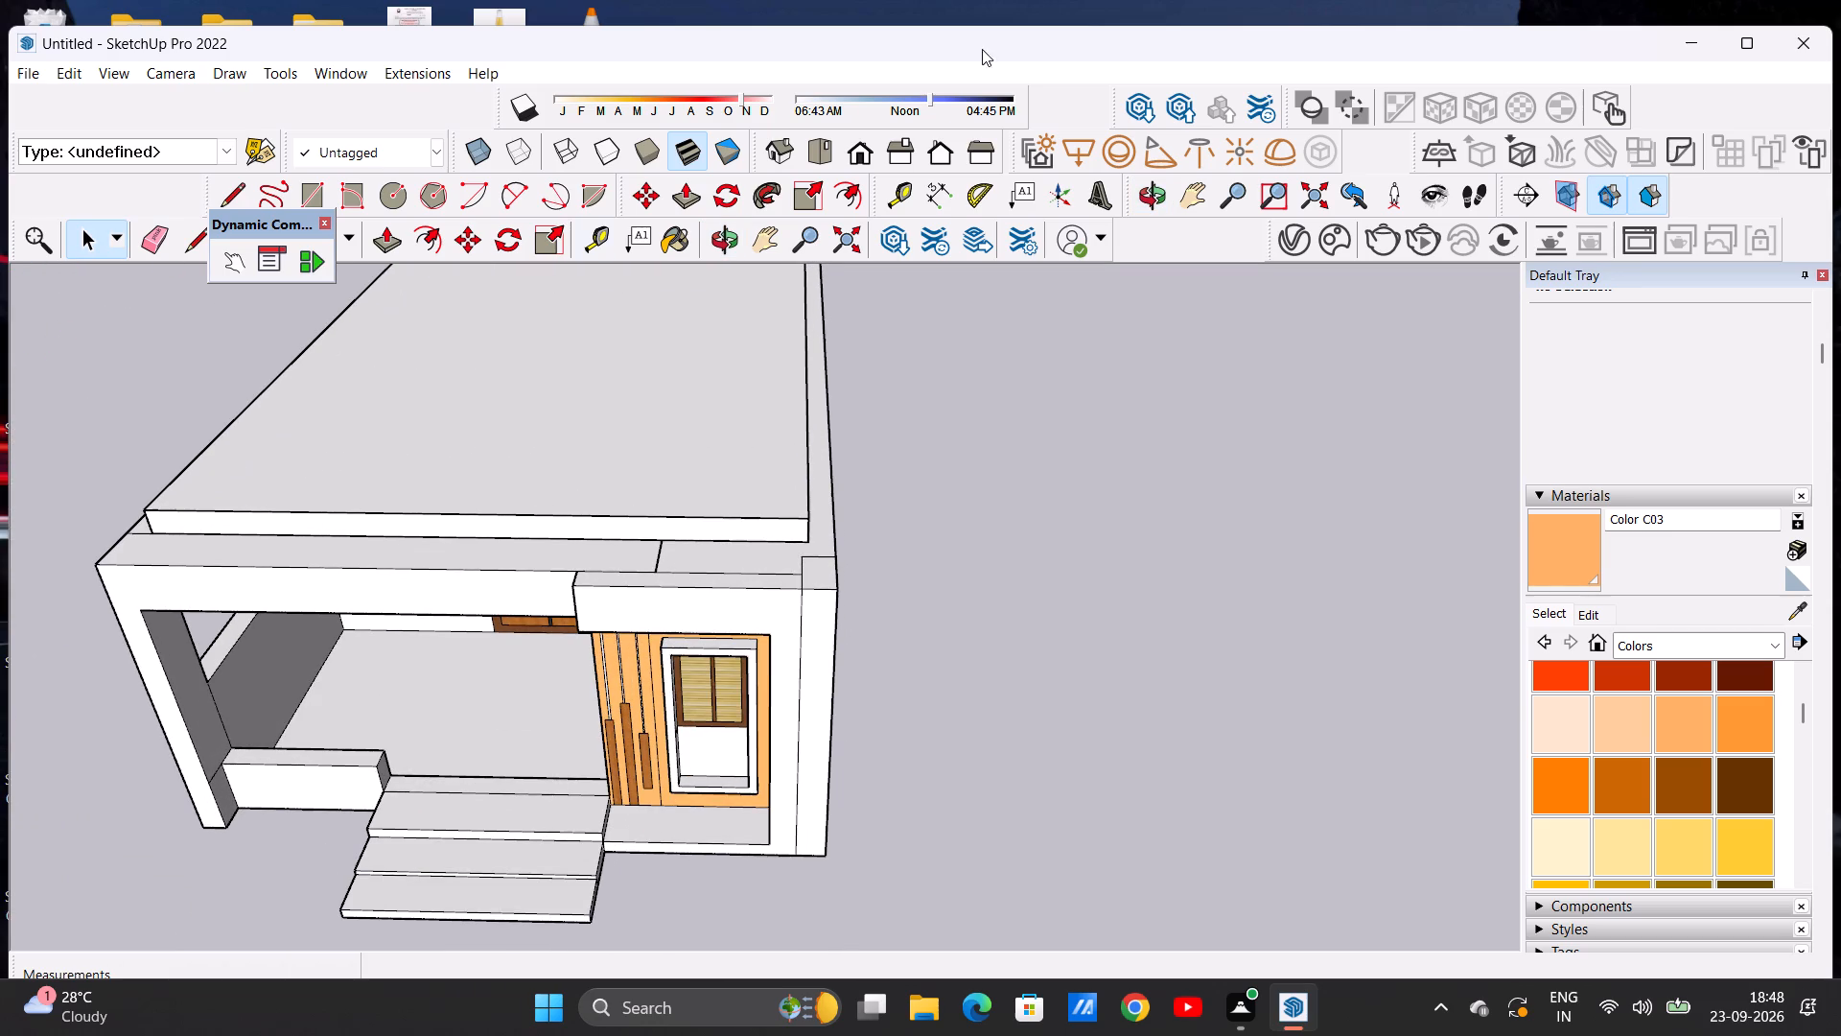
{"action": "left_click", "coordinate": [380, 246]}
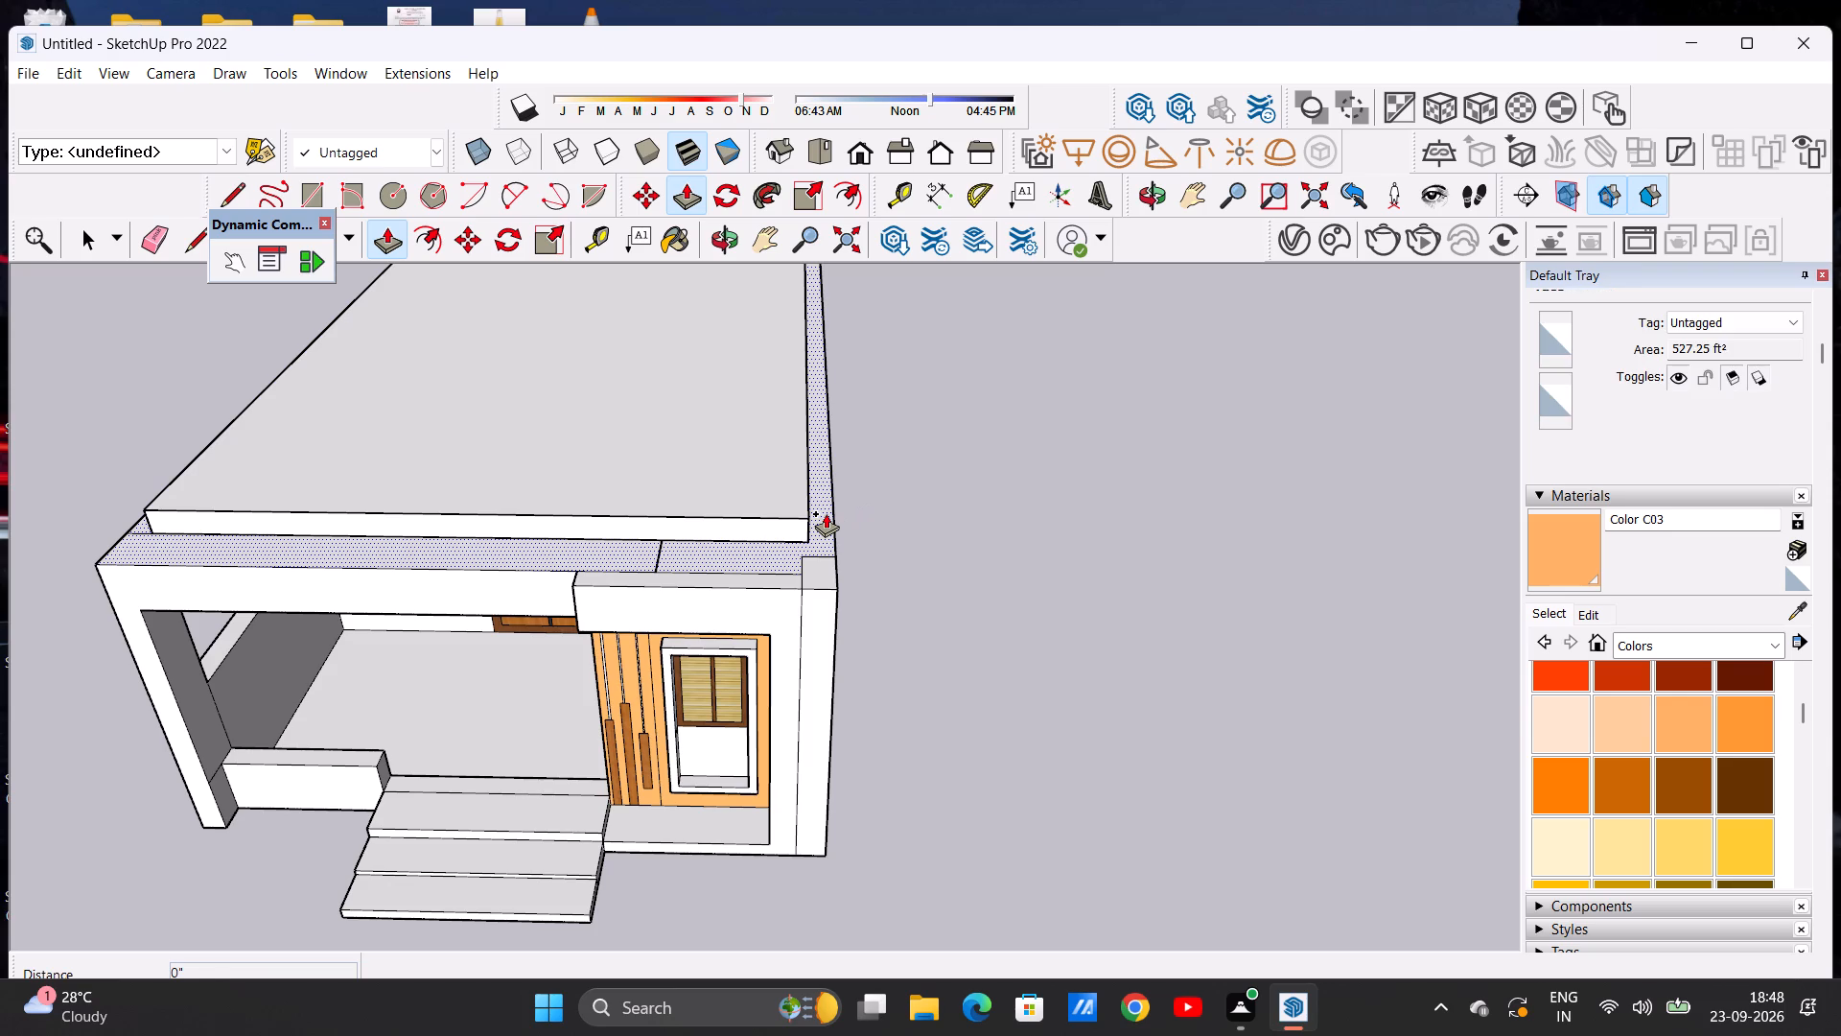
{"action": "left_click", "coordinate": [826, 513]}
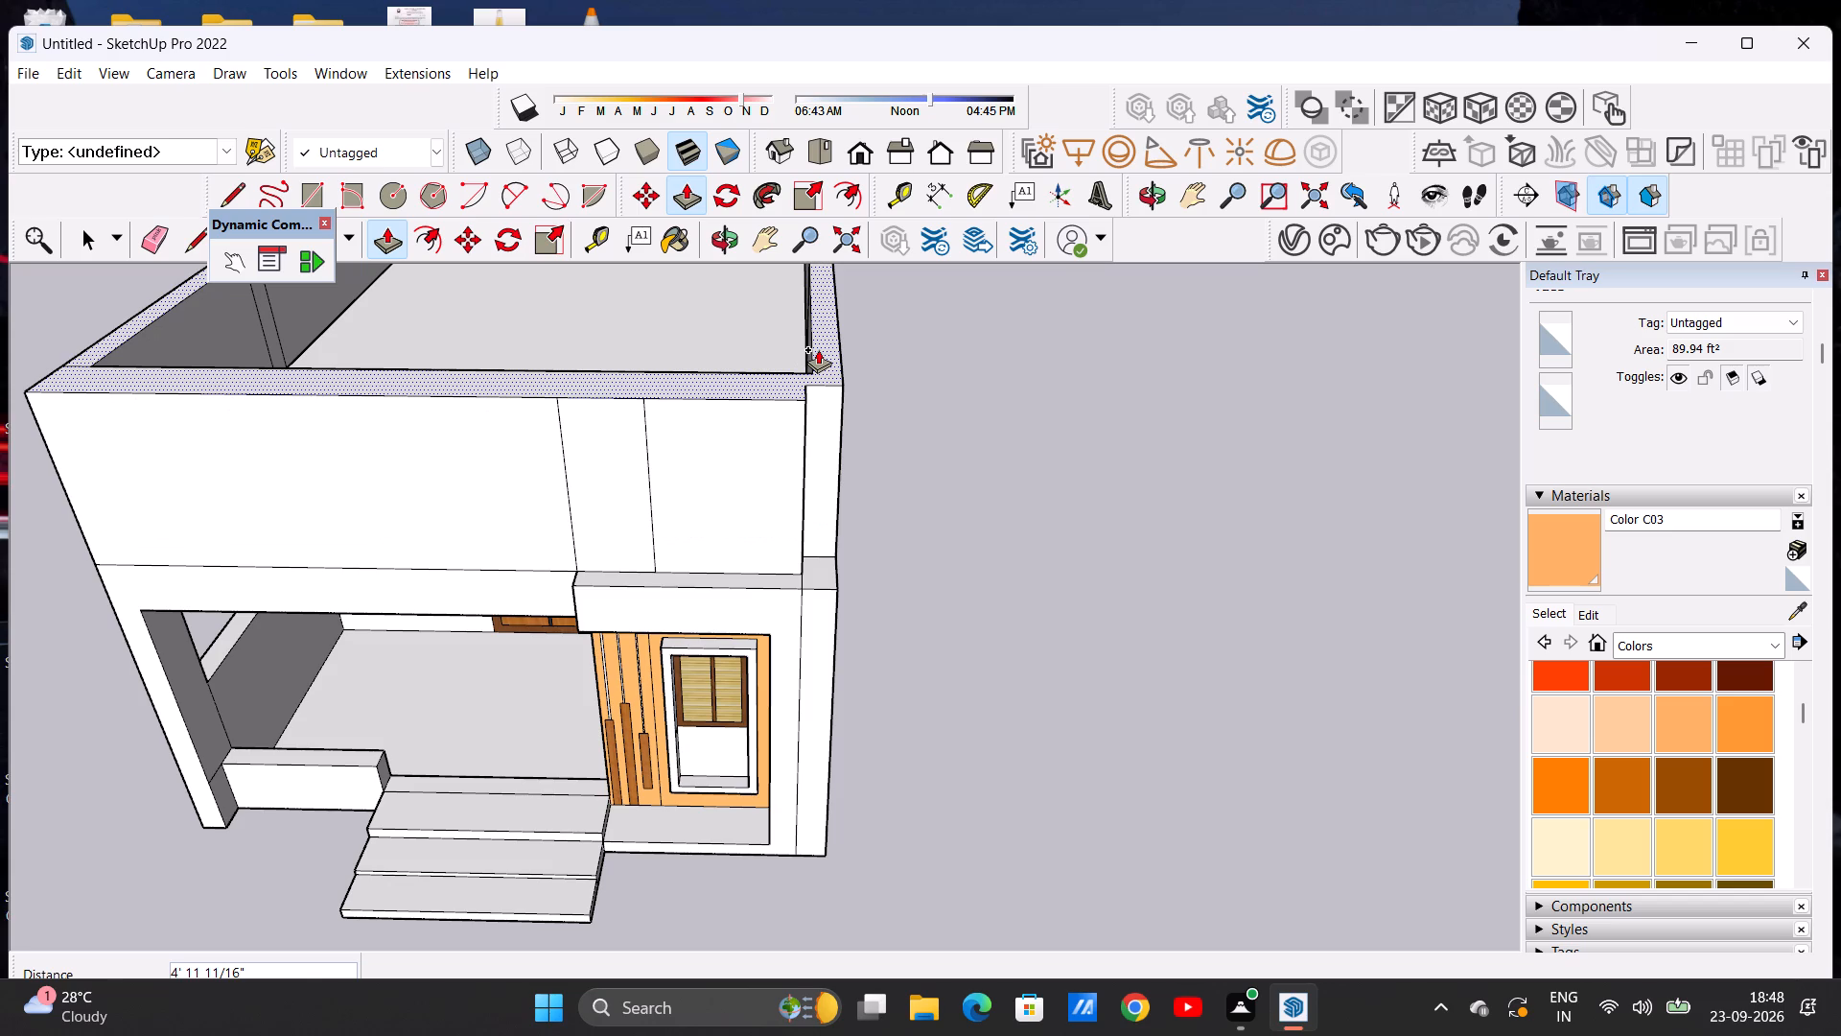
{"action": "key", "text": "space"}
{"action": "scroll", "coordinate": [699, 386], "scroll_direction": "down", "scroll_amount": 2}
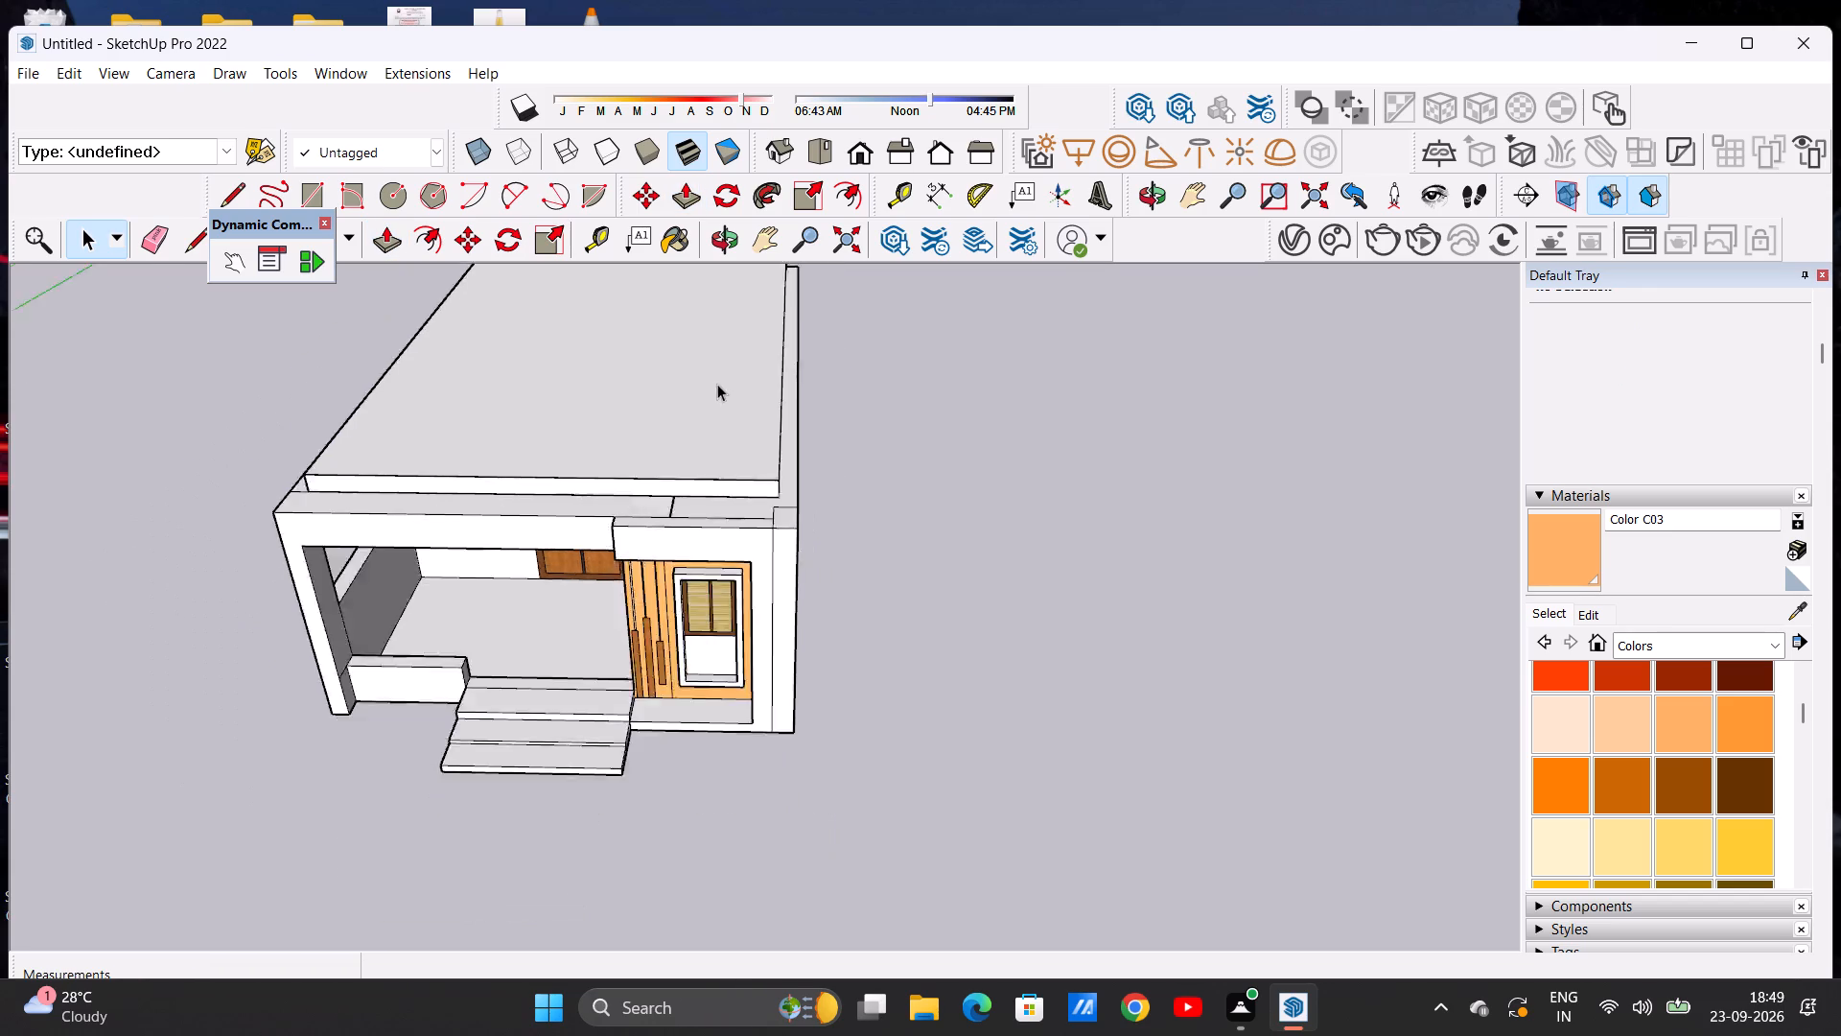
Examine the front beam's top and the dividing line above the window bay where it meets the roof slab's base.
{"action": "scroll", "coordinate": [717, 384], "scroll_direction": "down", "scroll_amount": 5}
{"action": "scroll", "coordinate": [343, 444], "scroll_direction": "up", "scroll_amount": 11}
{"action": "middle_click_drag", "start_coordinate": [513, 495], "coordinate": [432, 606]}
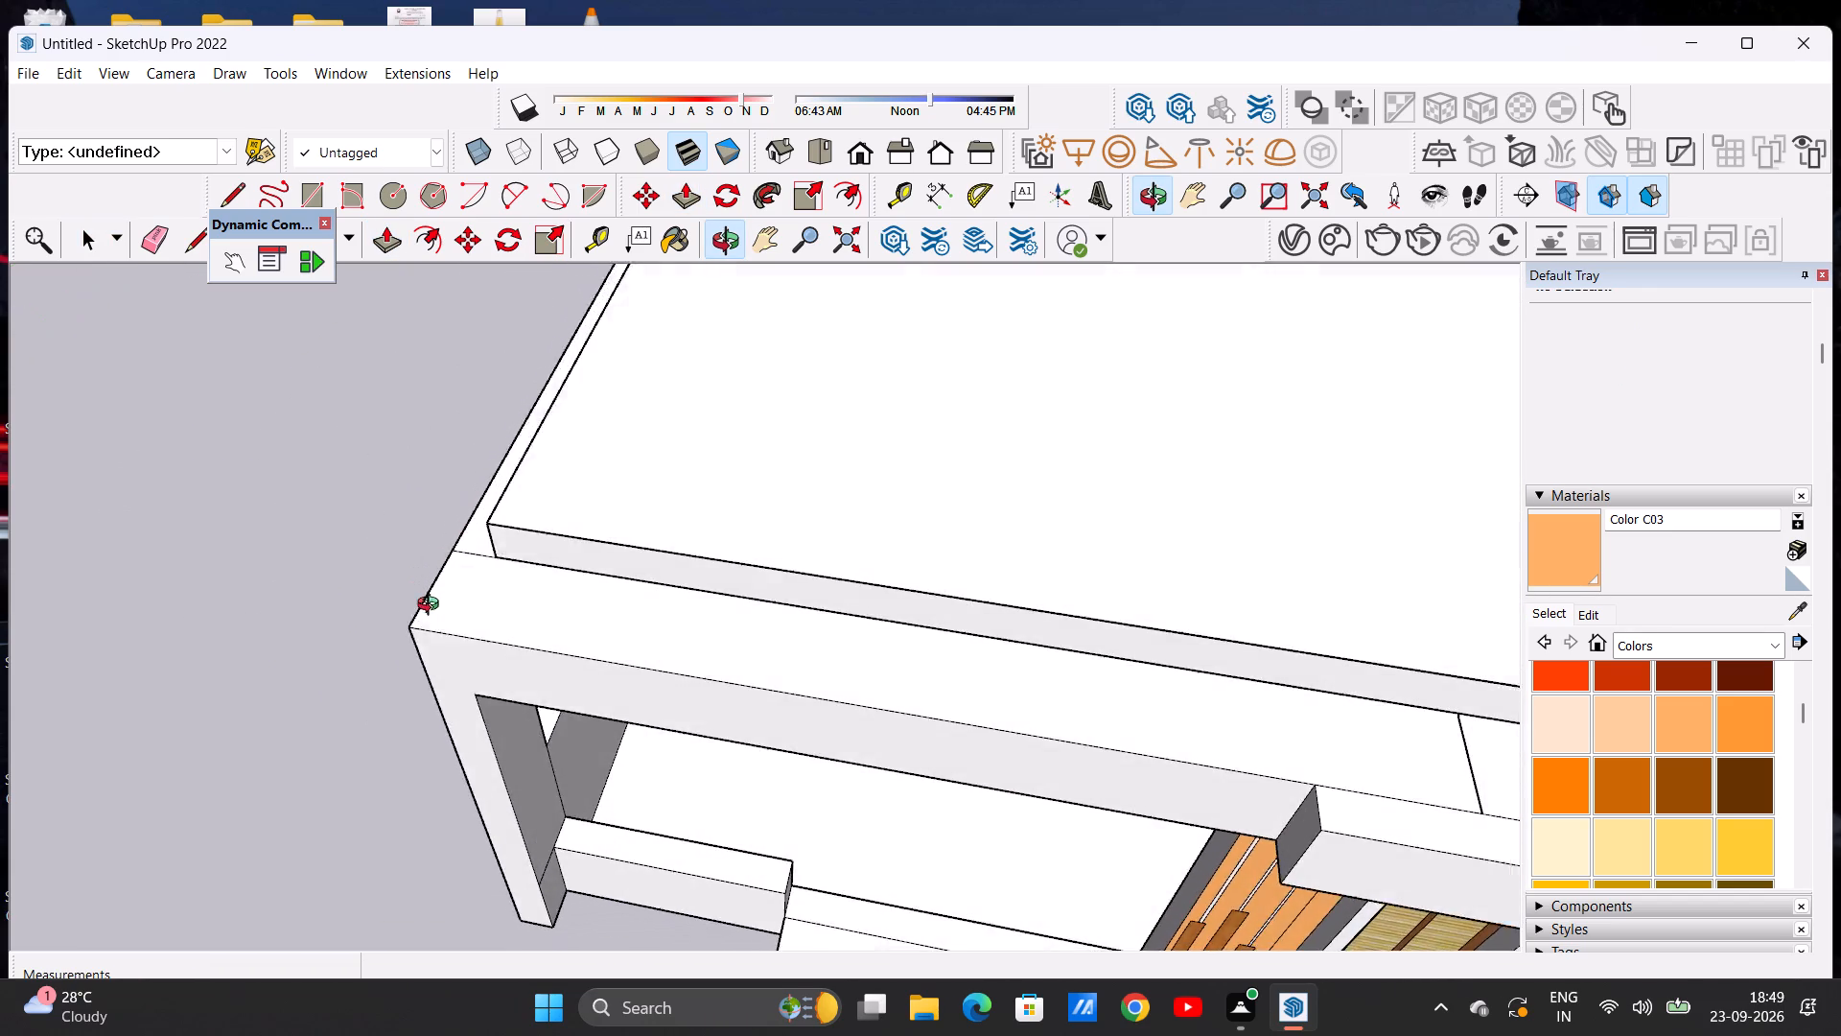
{"action": "middle_click_drag", "start_coordinate": [432, 606], "coordinate": [439, 622]}
{"action": "scroll", "coordinate": [514, 495], "scroll_direction": "down", "scroll_amount": 5}
{"action": "scroll", "coordinate": [498, 554], "scroll_direction": "up", "scroll_amount": 2}
{"action": "scroll", "coordinate": [499, 554], "scroll_direction": "down", "scroll_amount": 4}
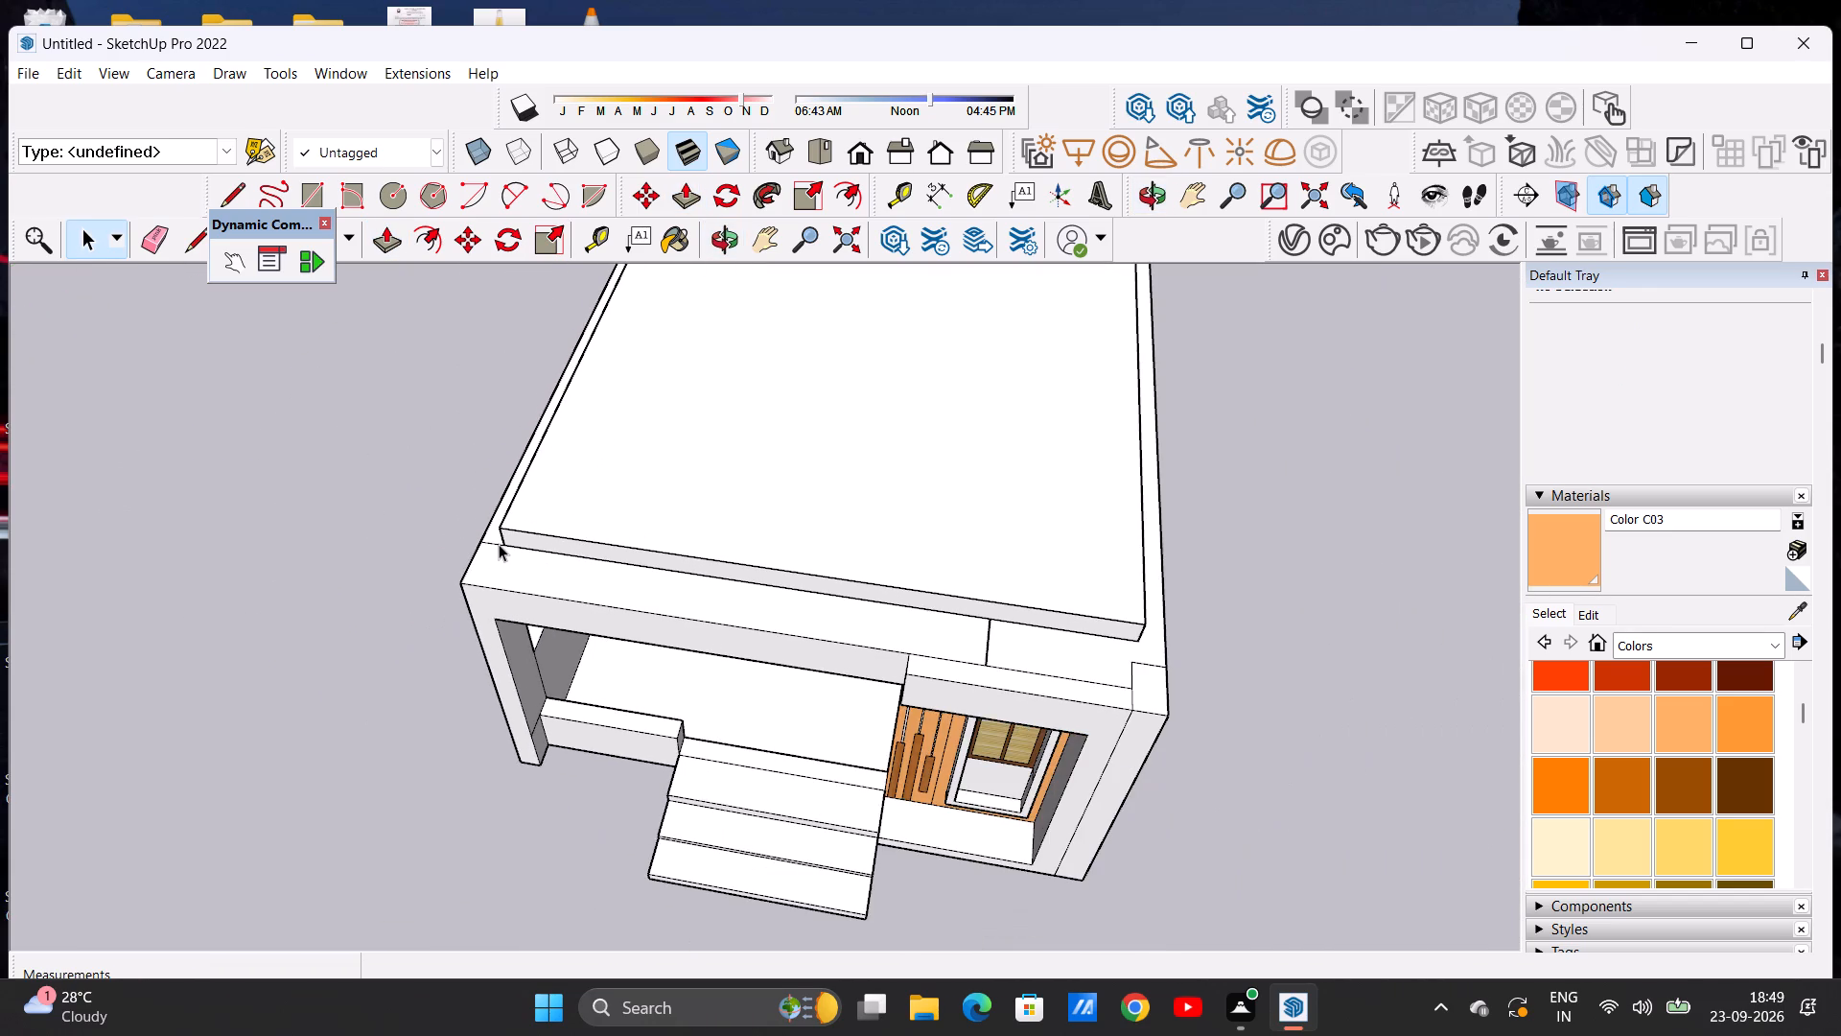
{"action": "scroll", "coordinate": [920, 631], "scroll_direction": "up", "scroll_amount": 20}
{"action": "scroll", "coordinate": [920, 631], "scroll_direction": "up", "scroll_amount": 7}
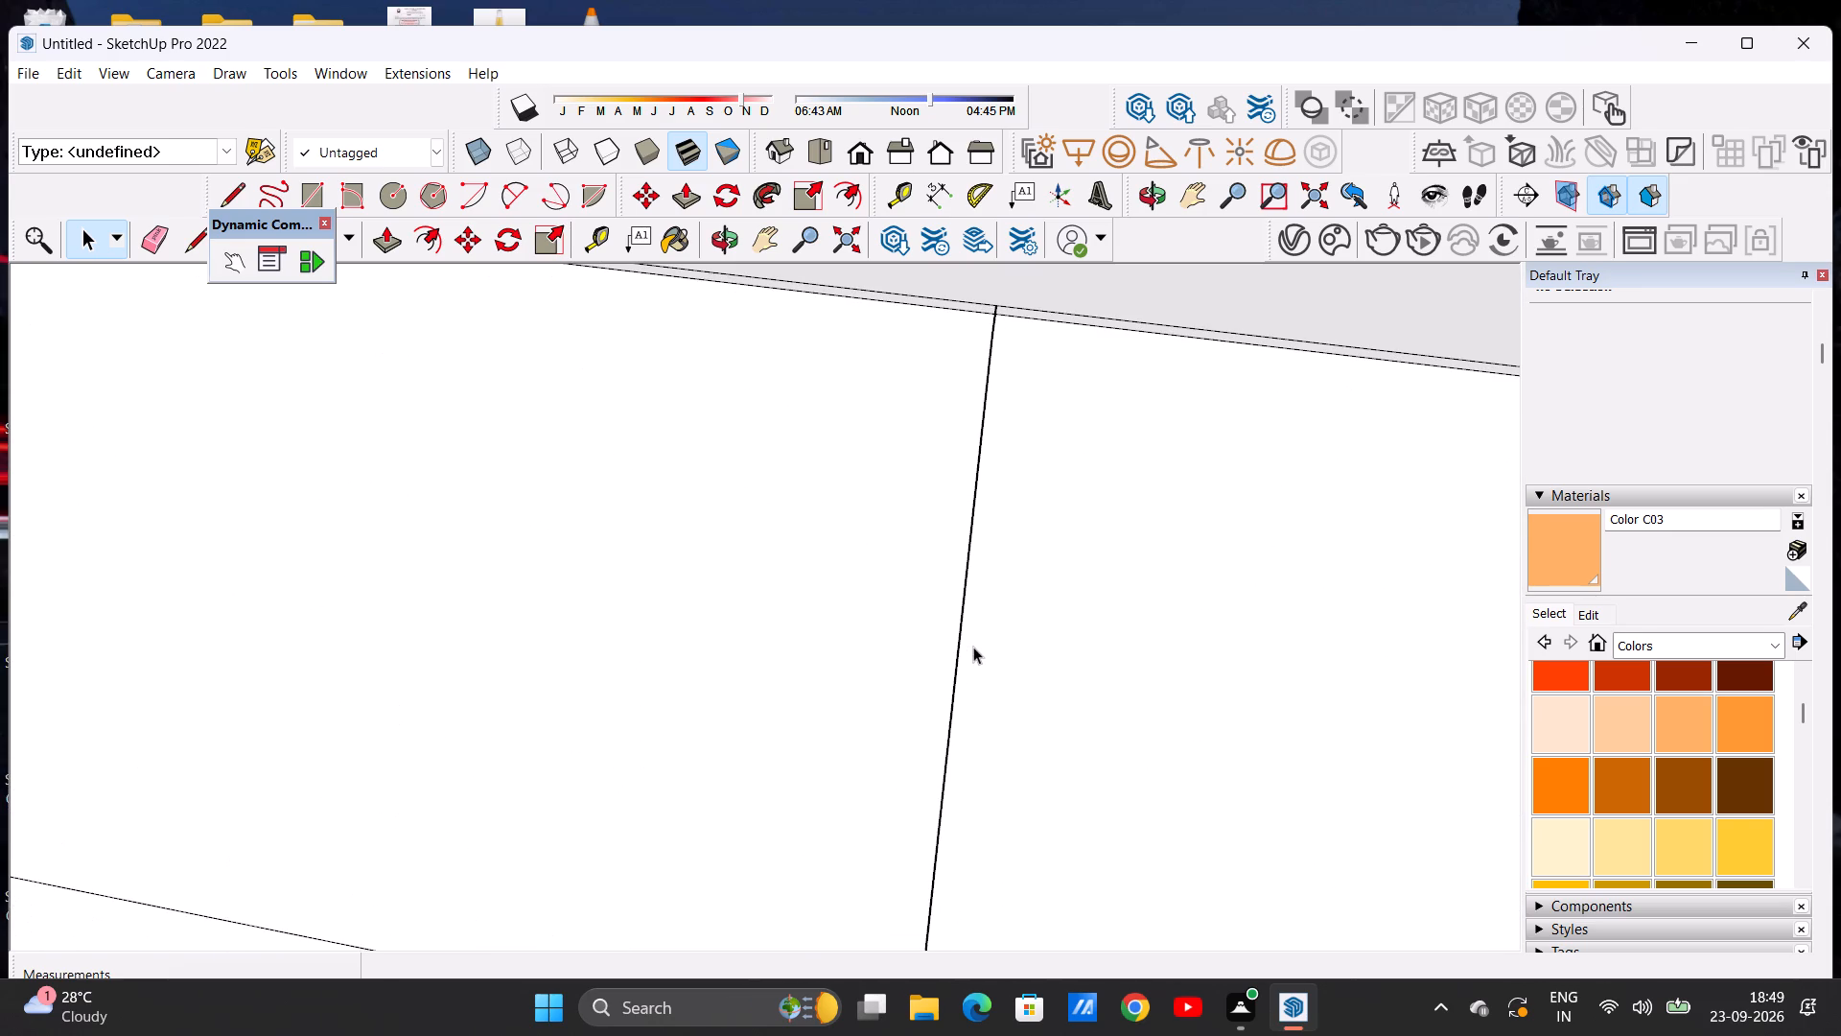
{"action": "scroll", "coordinate": [975, 597], "scroll_direction": "up", "scroll_amount": 6}
{"action": "scroll", "coordinate": [972, 595], "scroll_direction": "down", "scroll_amount": 20}
{"action": "scroll", "coordinate": [972, 595], "scroll_direction": "down", "scroll_amount": 4}
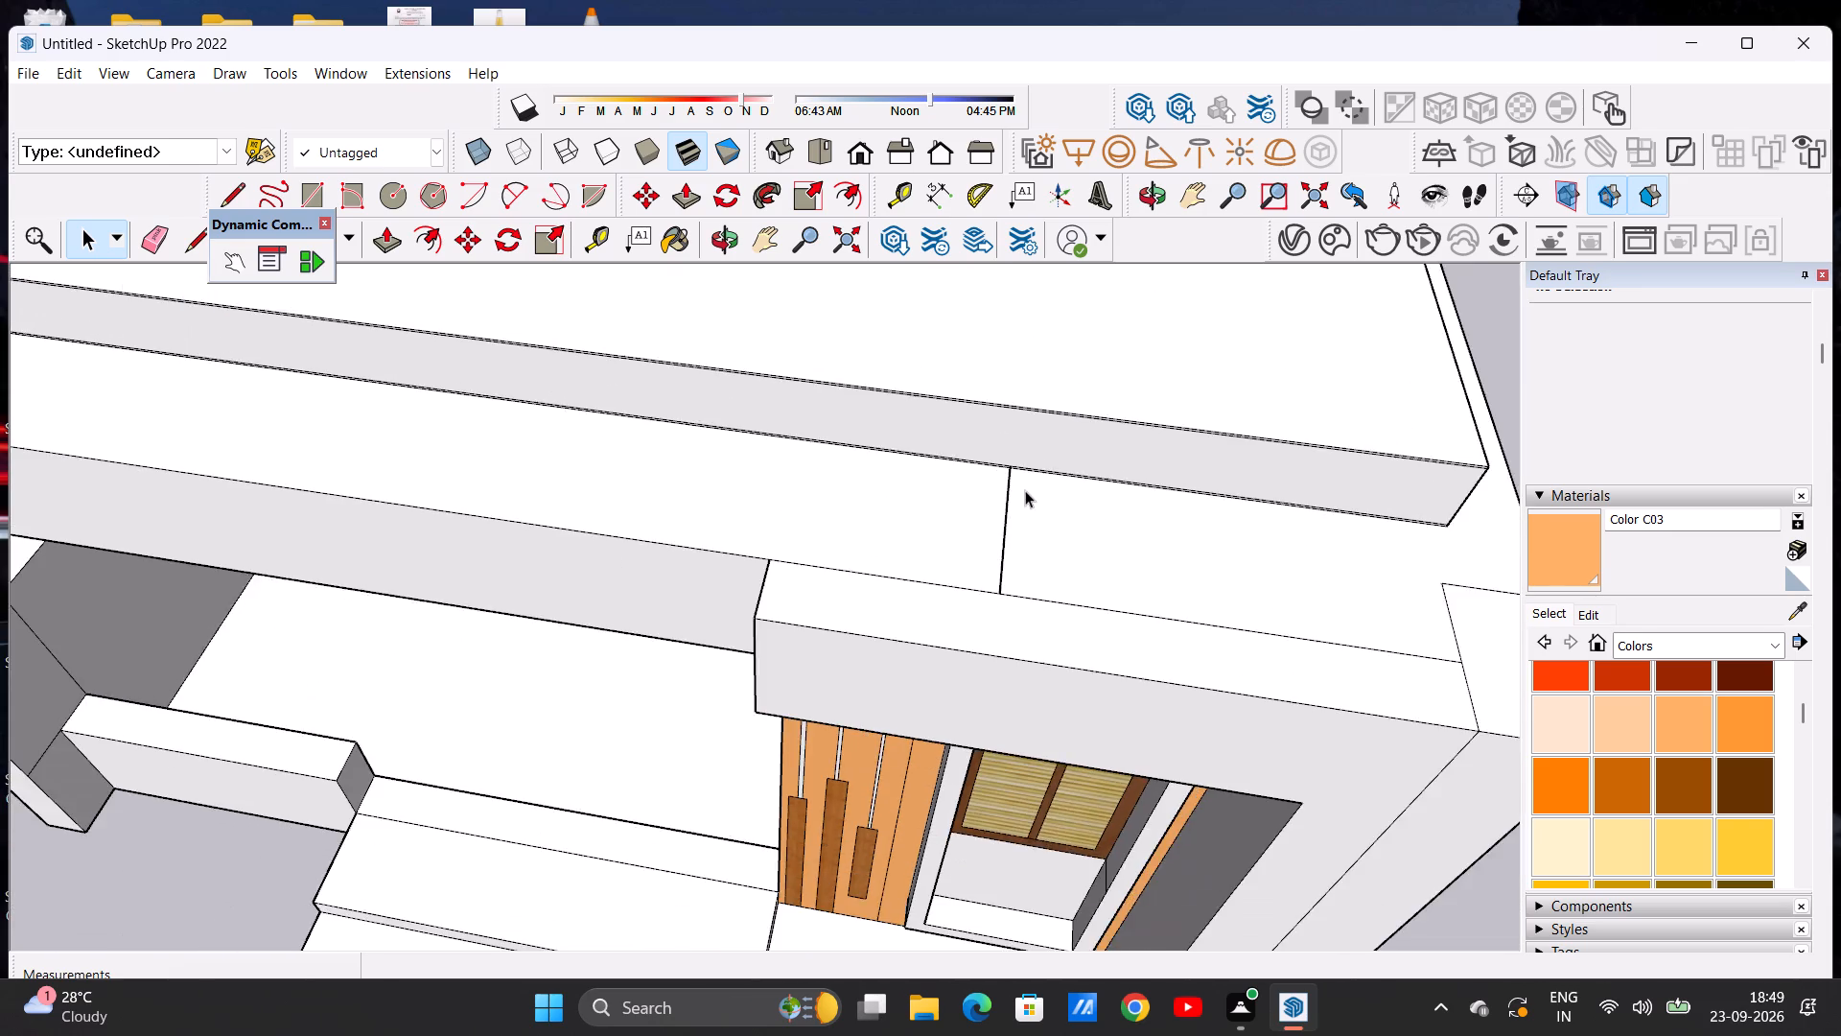
{"action": "scroll", "coordinate": [1014, 535], "scroll_direction": "up", "scroll_amount": 8}
{"action": "scroll", "coordinate": [1014, 535], "scroll_direction": "down", "scroll_amount": 5}
{"action": "scroll", "coordinate": [1008, 566], "scroll_direction": "up", "scroll_amount": 4}
{"action": "scroll", "coordinate": [1008, 551], "scroll_direction": "down", "scroll_amount": 3}
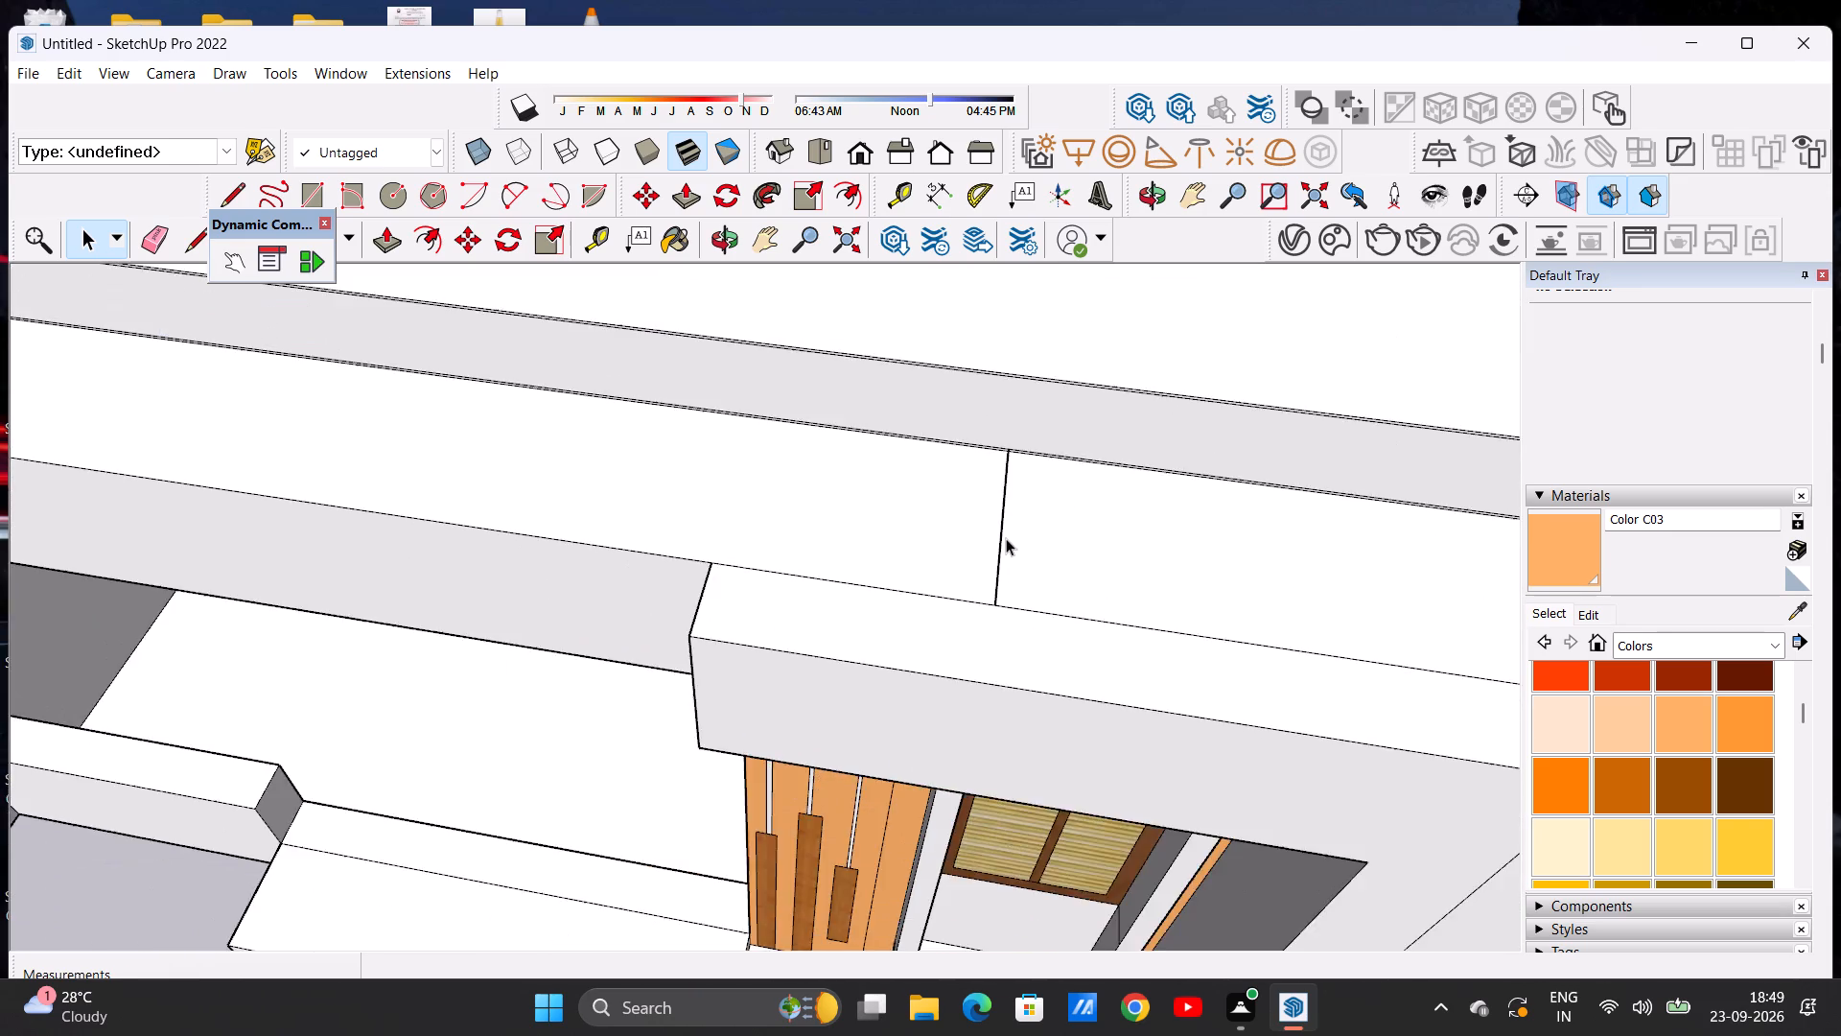
{"action": "scroll", "coordinate": [1006, 538], "scroll_direction": "down", "scroll_amount": 20}
{"action": "scroll", "coordinate": [1063, 523], "scroll_direction": "up", "scroll_amount": 4}
{"action": "scroll", "coordinate": [1063, 523], "scroll_direction": "down", "scroll_amount": 9}
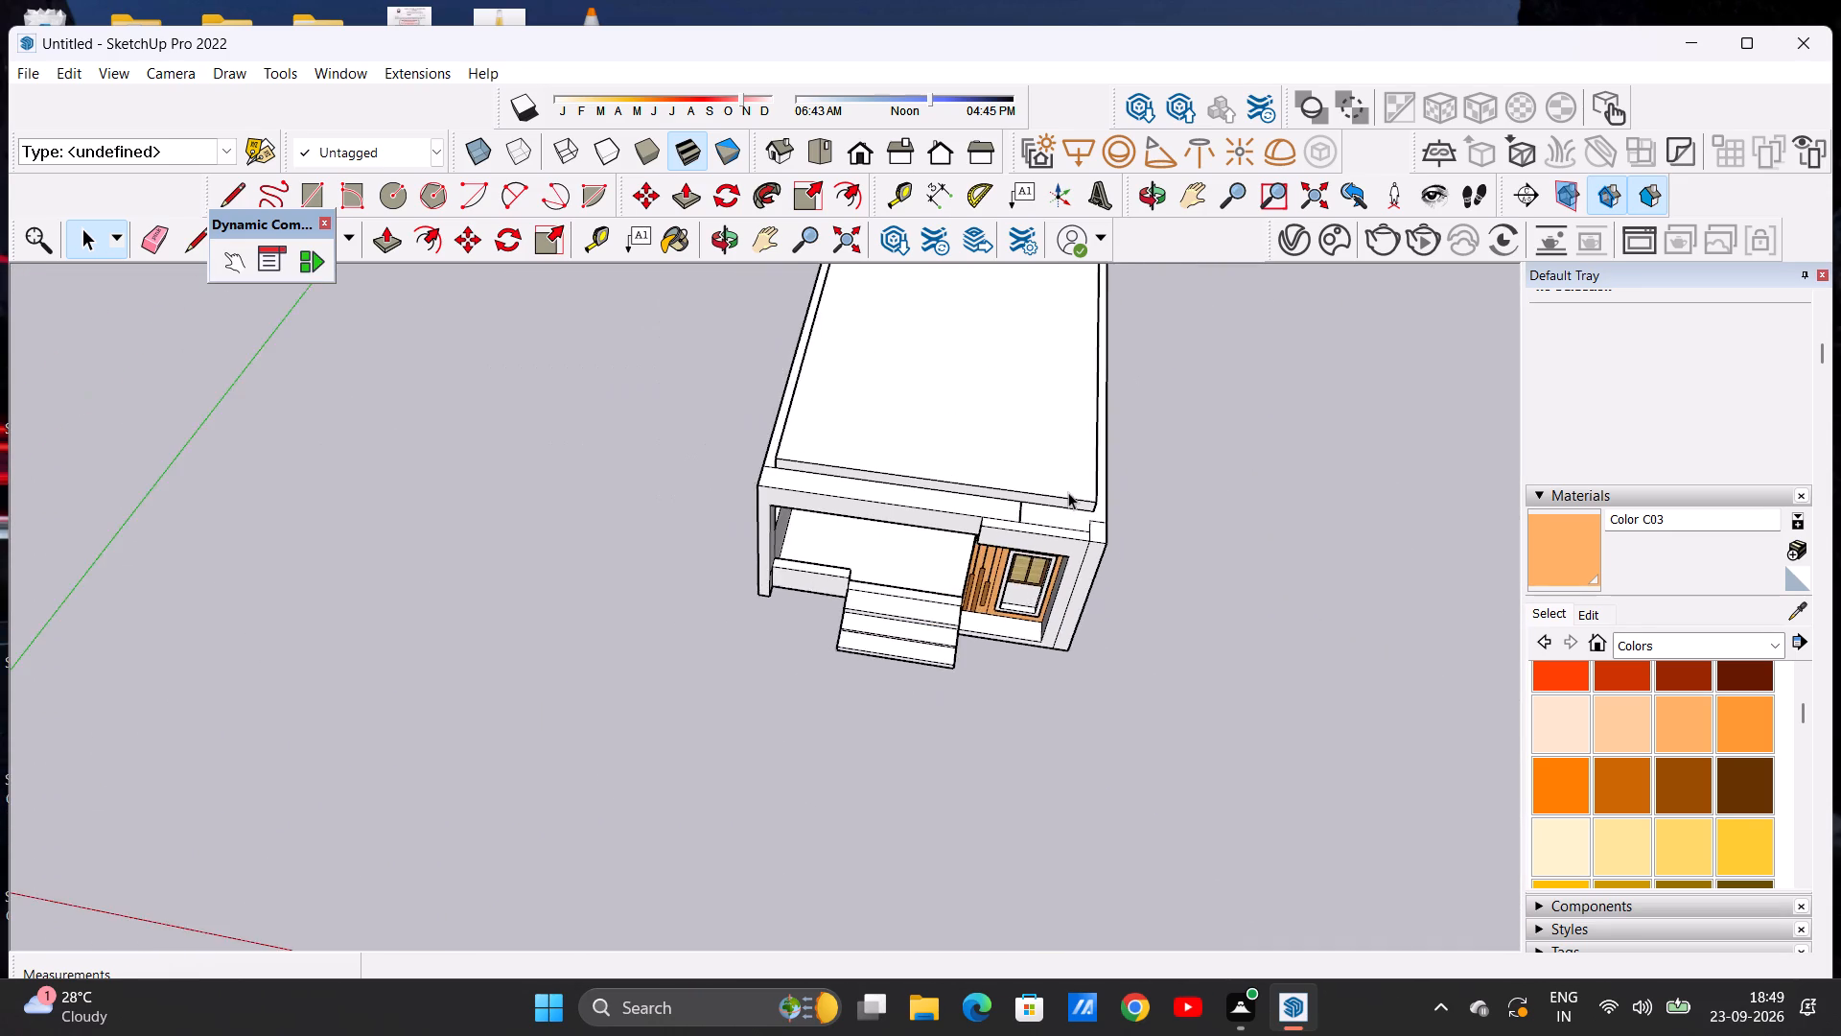
{"action": "scroll", "coordinate": [1072, 497], "scroll_direction": "up", "scroll_amount": 4}
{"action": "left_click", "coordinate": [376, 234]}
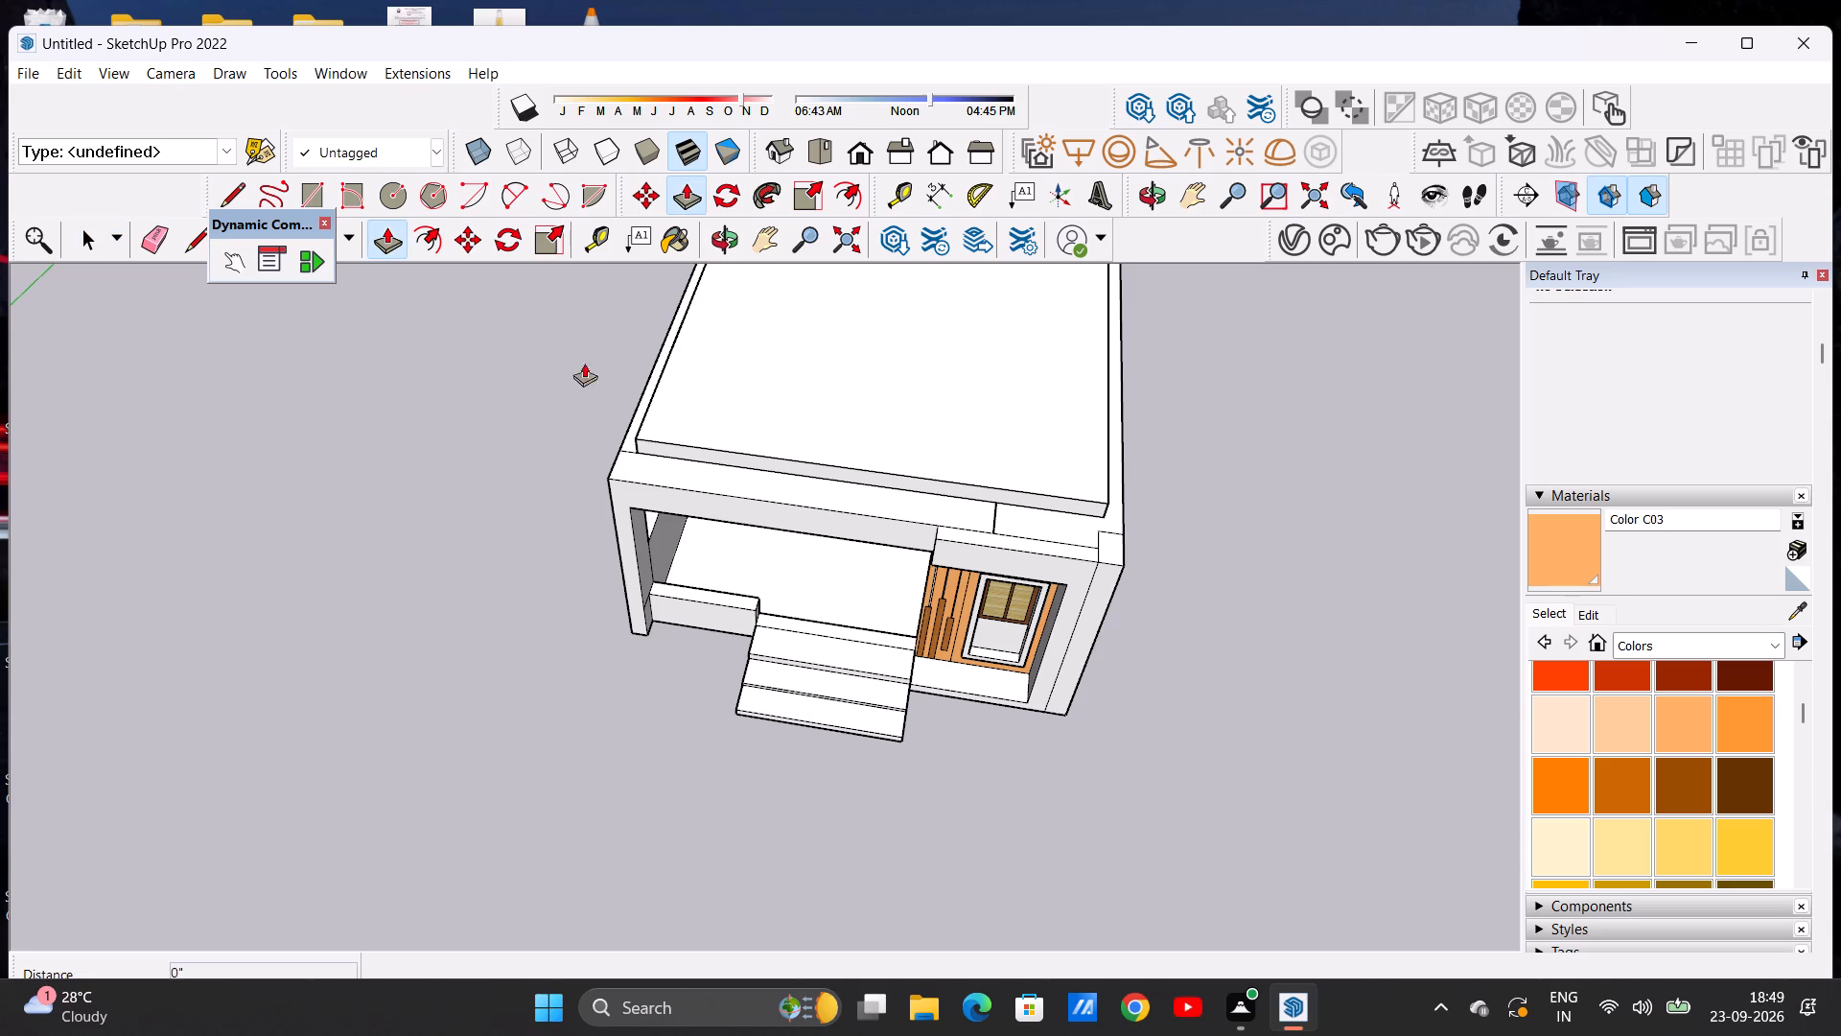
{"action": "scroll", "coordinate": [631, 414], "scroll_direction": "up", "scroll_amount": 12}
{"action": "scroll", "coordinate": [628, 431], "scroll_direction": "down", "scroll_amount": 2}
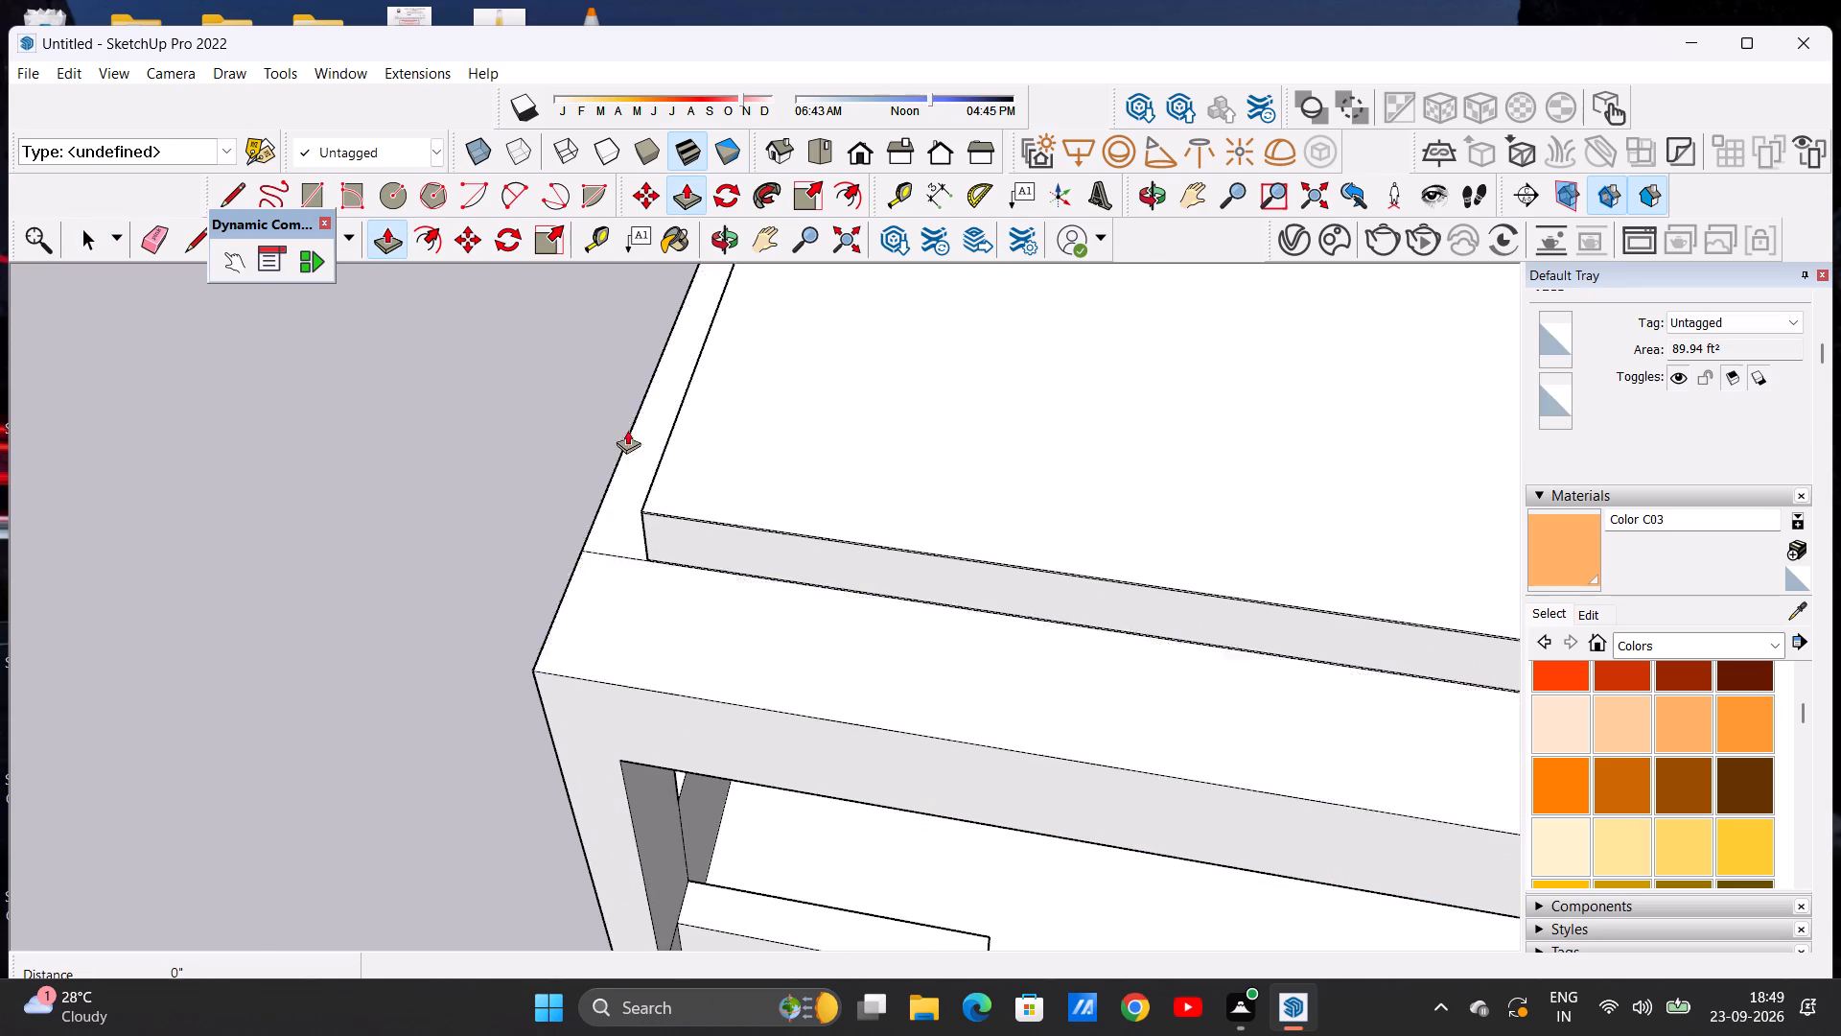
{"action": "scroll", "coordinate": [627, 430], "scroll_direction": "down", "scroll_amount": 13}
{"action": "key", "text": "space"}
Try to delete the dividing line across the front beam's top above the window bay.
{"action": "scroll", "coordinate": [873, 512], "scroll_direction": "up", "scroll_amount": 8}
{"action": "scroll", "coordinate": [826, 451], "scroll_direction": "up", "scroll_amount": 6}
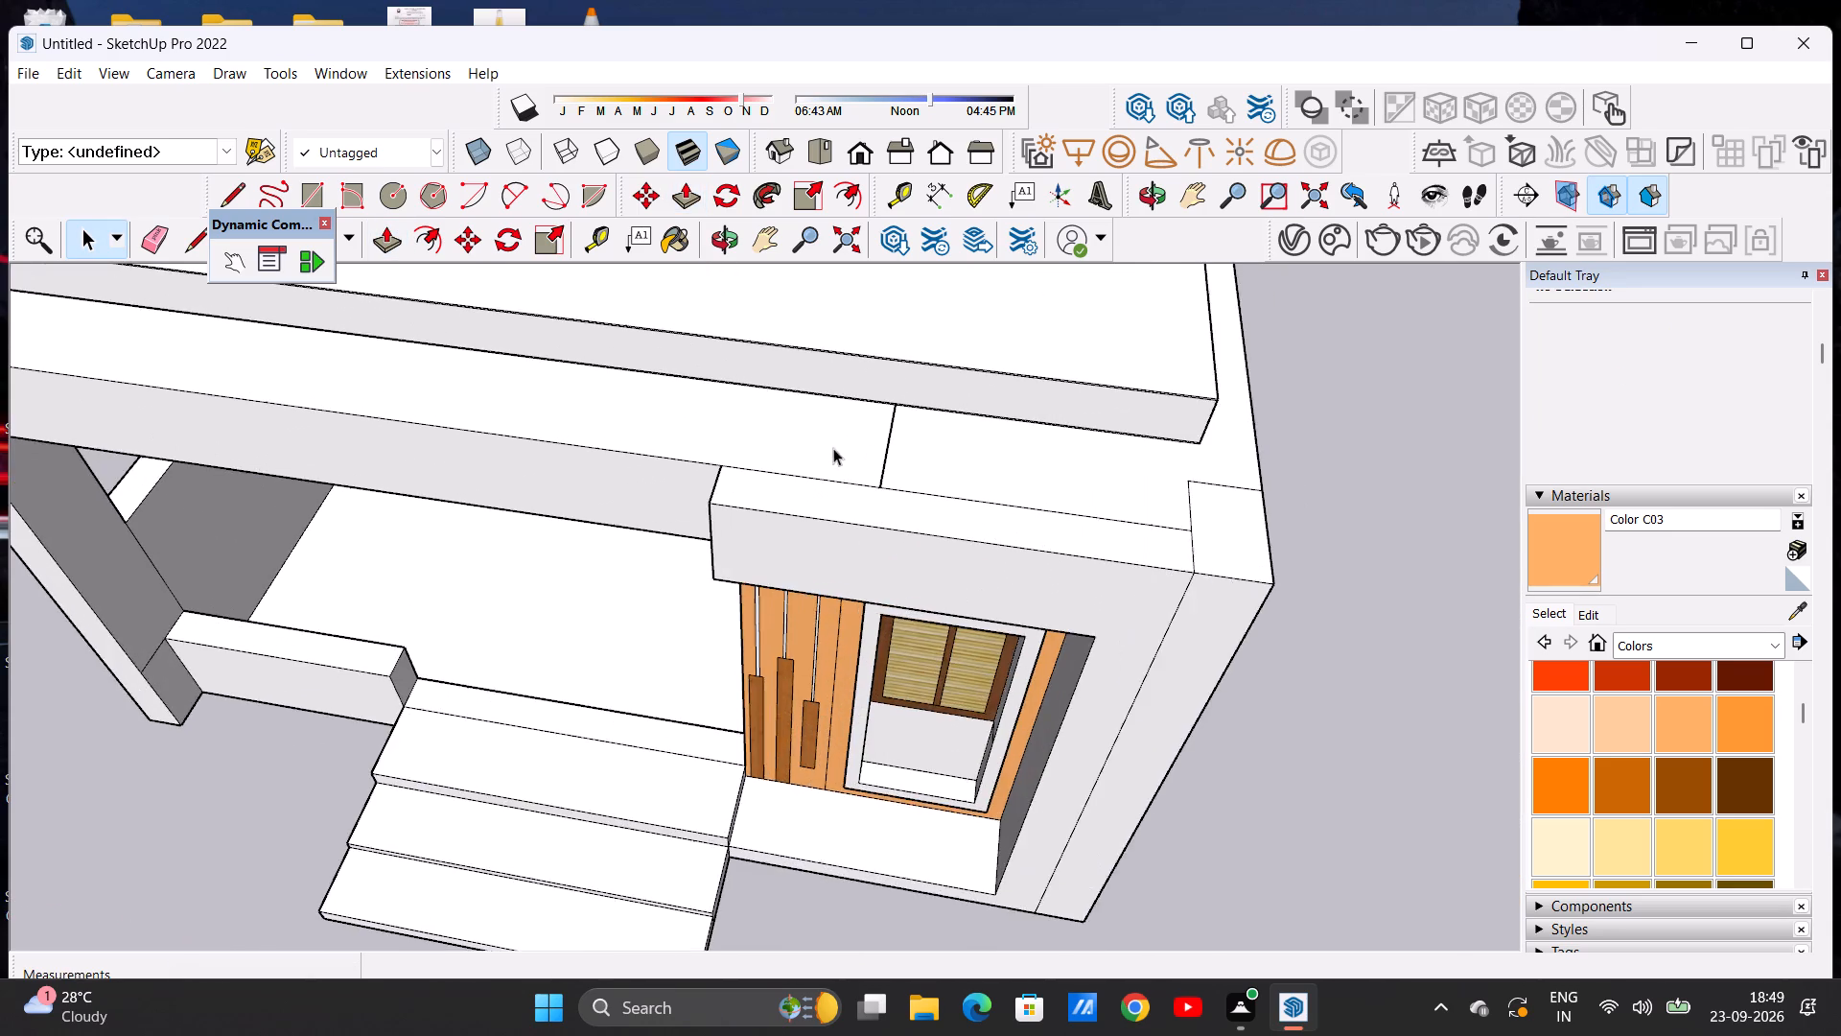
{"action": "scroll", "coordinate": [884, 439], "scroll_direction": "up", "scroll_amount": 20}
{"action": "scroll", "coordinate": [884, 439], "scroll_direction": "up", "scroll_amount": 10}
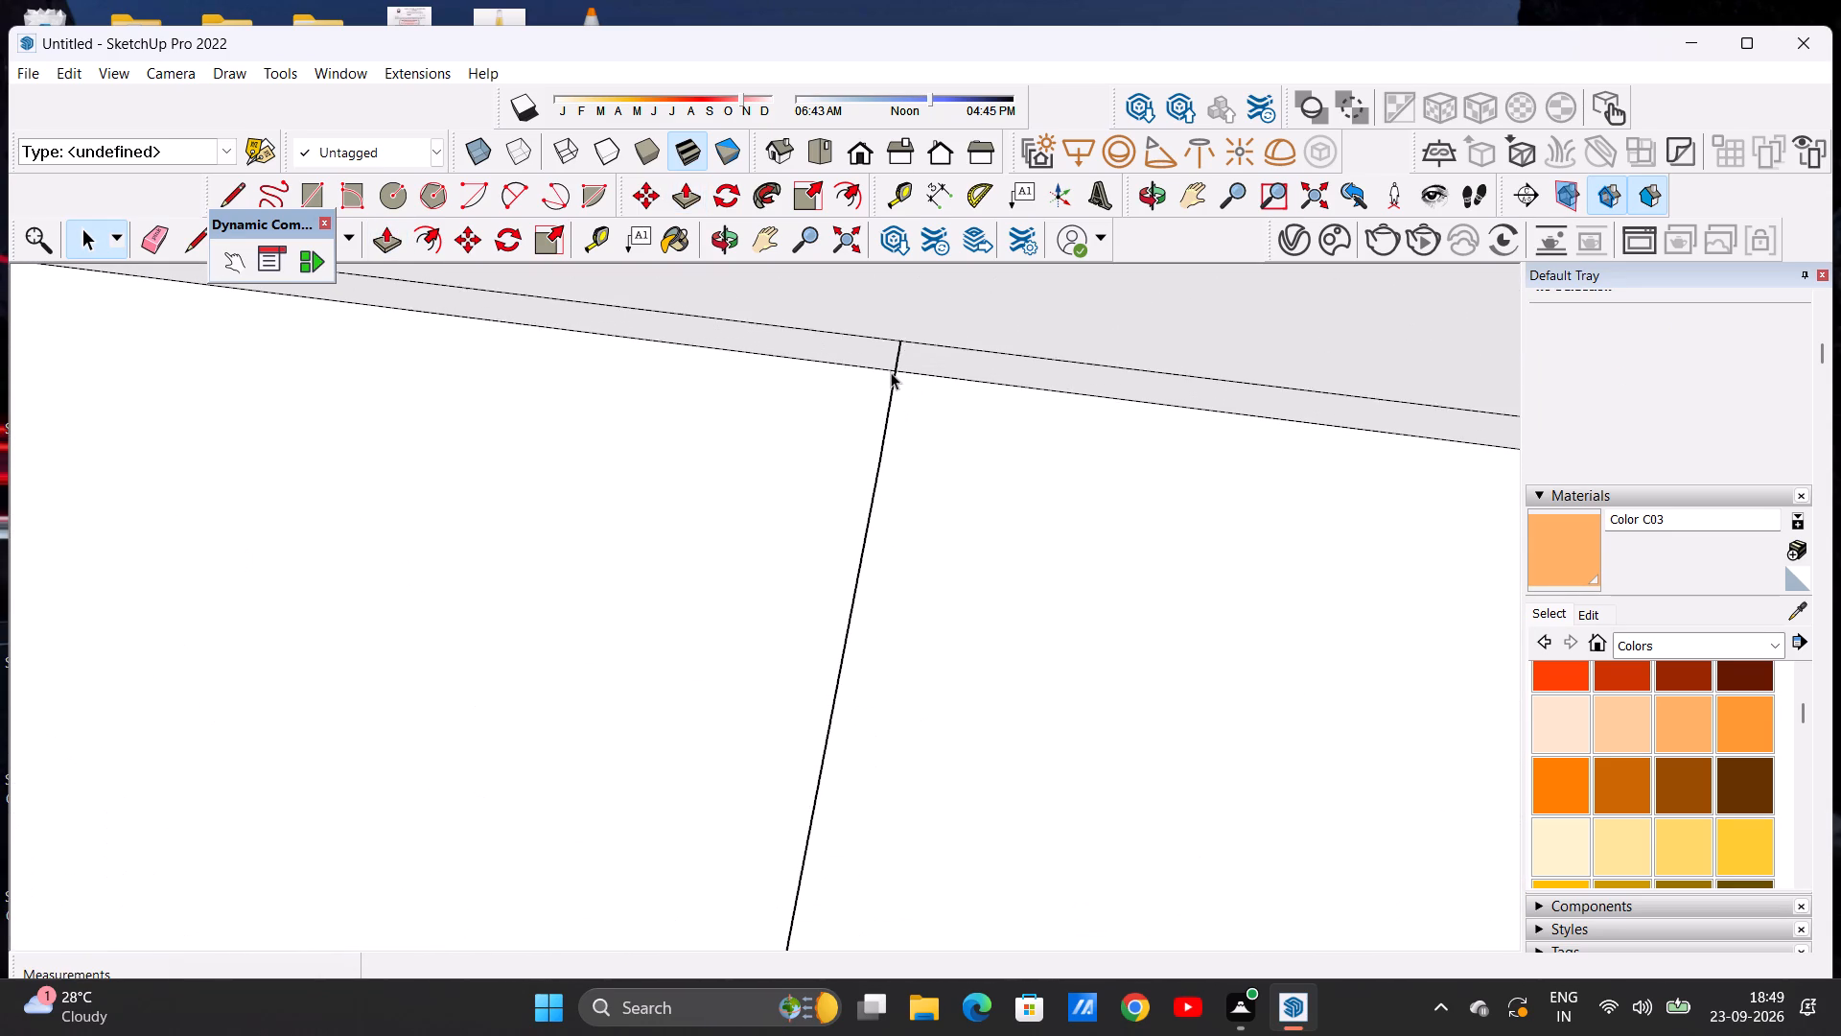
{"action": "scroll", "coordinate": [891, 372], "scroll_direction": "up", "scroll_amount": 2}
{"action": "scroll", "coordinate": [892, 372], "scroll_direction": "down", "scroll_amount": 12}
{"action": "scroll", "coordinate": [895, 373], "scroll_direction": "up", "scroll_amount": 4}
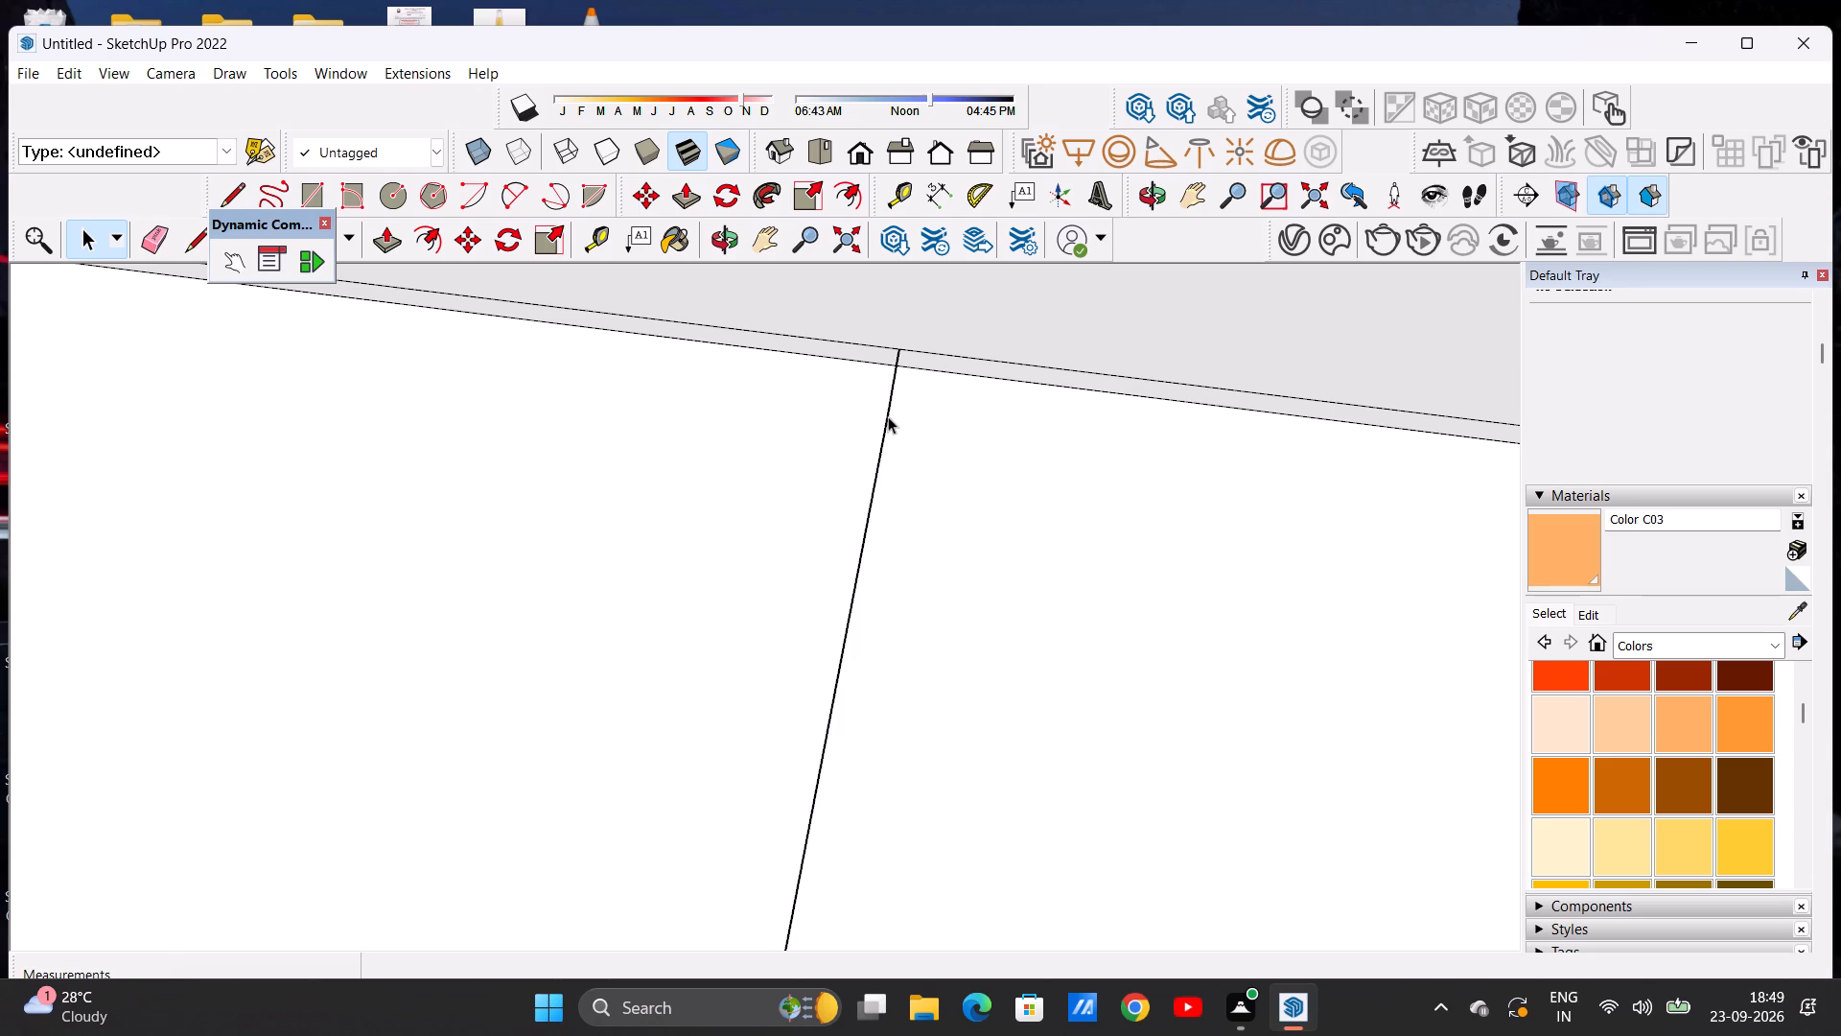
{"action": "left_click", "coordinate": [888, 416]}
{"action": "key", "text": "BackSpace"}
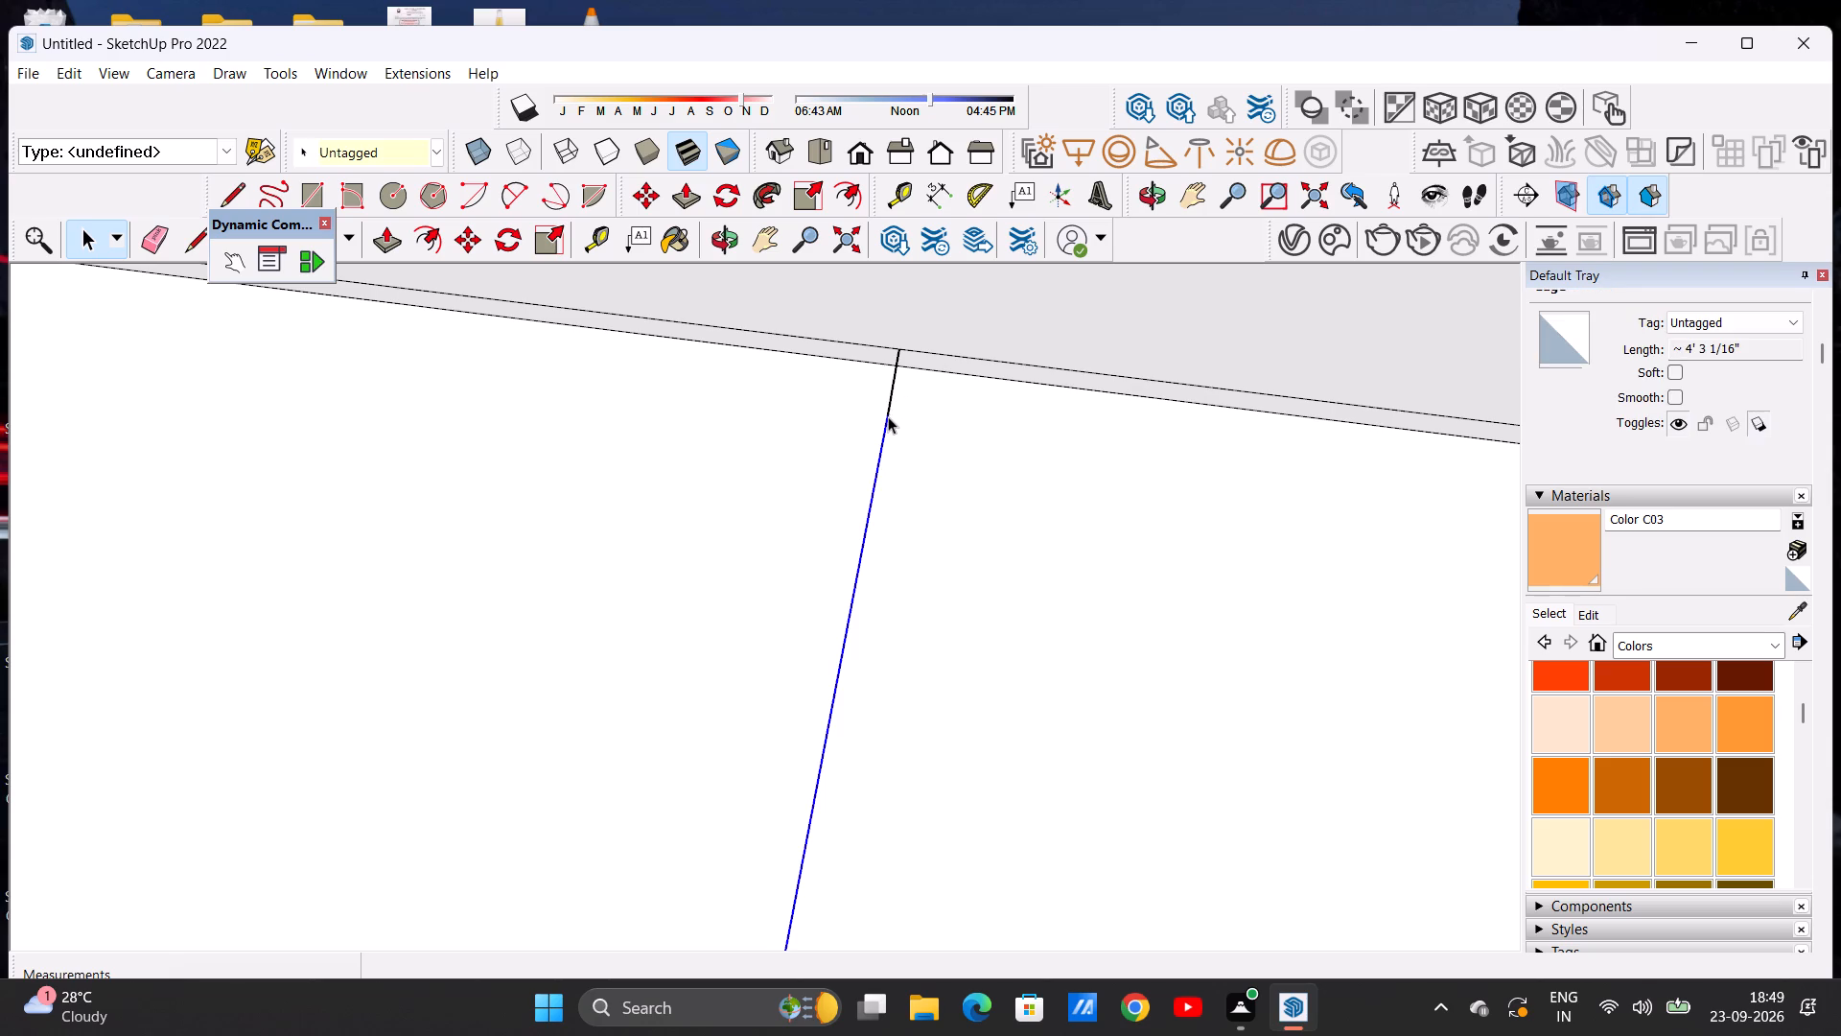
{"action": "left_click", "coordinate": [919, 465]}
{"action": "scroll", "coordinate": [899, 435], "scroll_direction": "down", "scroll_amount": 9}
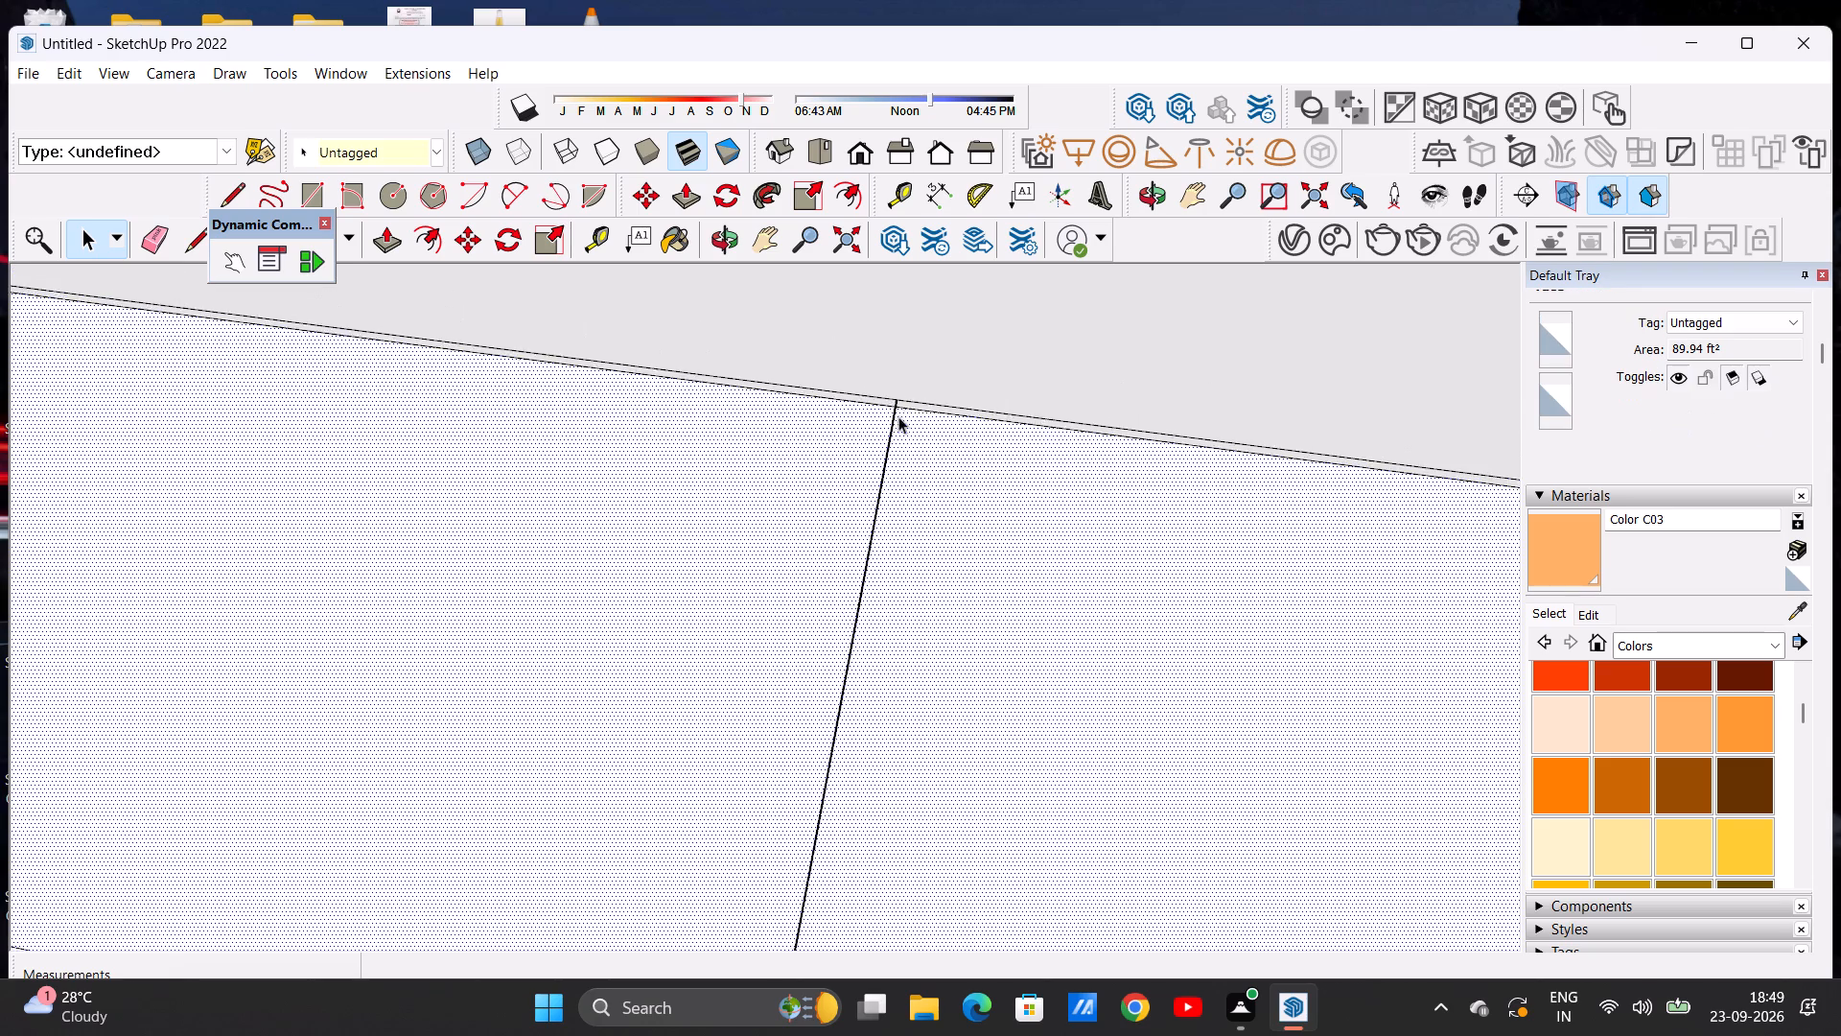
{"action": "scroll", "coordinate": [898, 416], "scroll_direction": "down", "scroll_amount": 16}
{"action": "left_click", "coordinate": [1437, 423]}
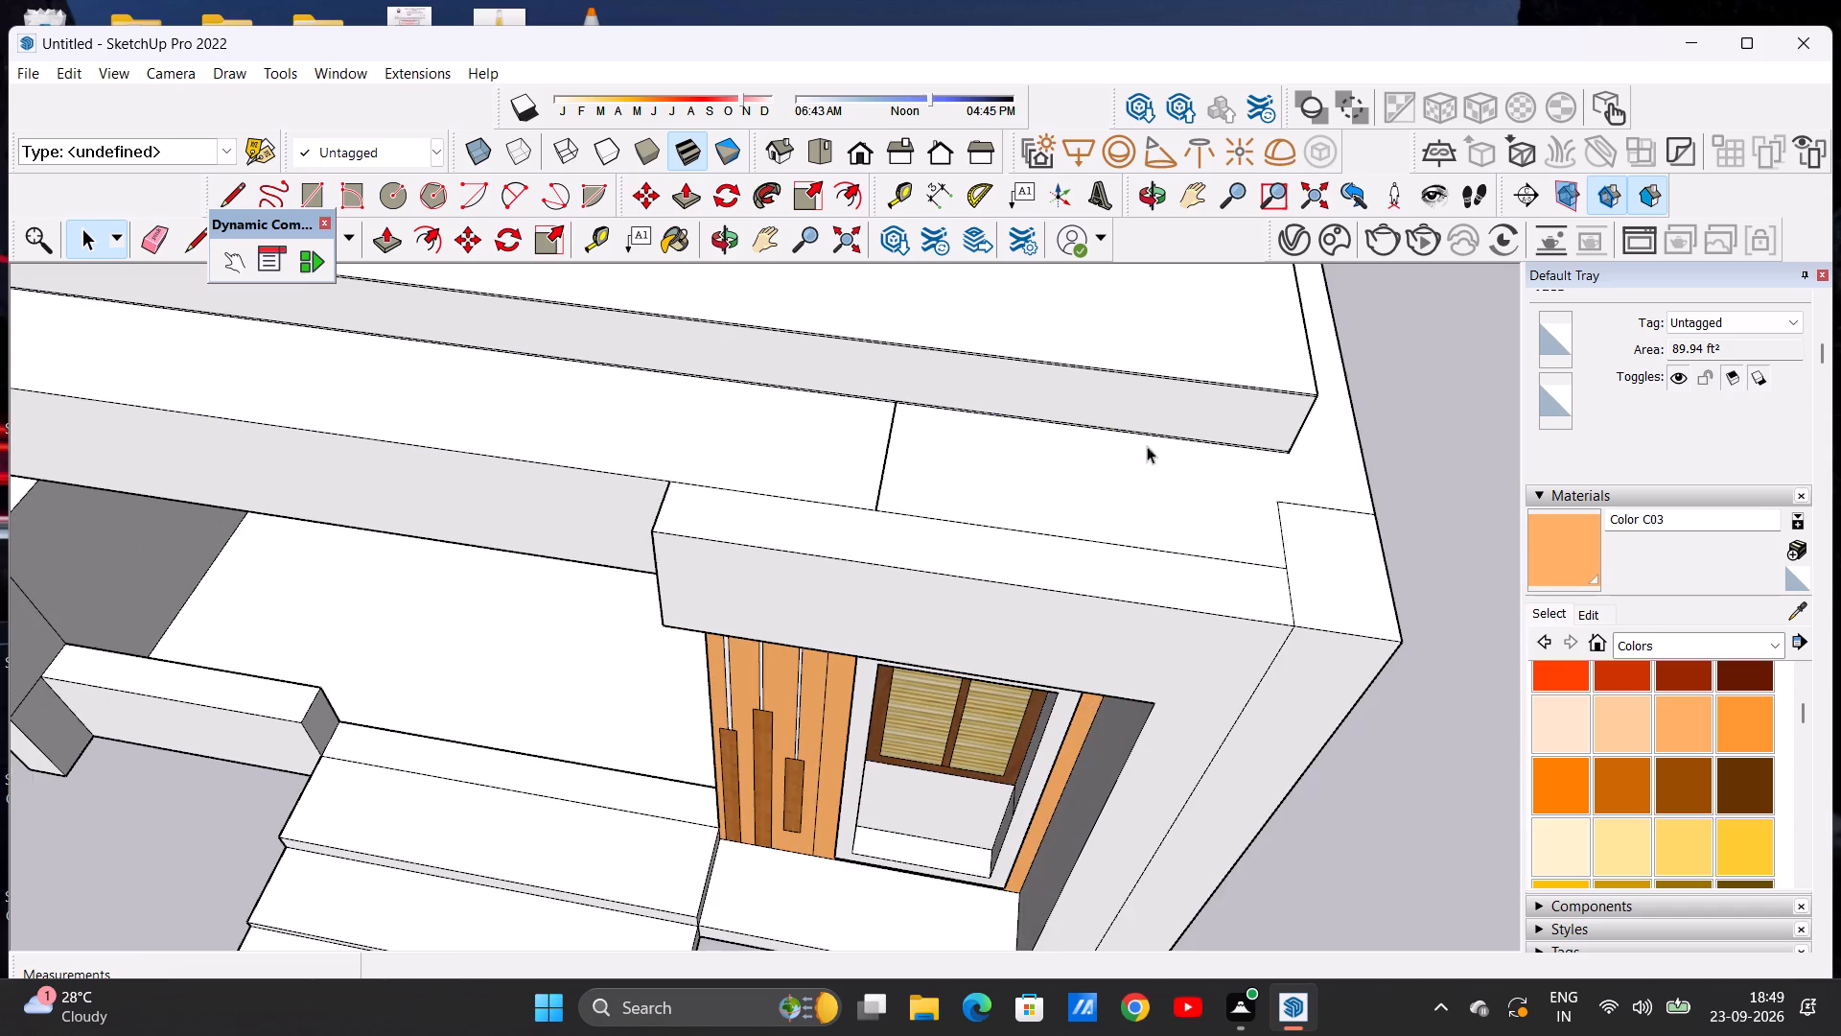
Delete the short end piece of the dividing line that overshoots the roof slab's base.
{"action": "scroll", "coordinate": [889, 405], "scroll_direction": "up", "scroll_amount": 19}
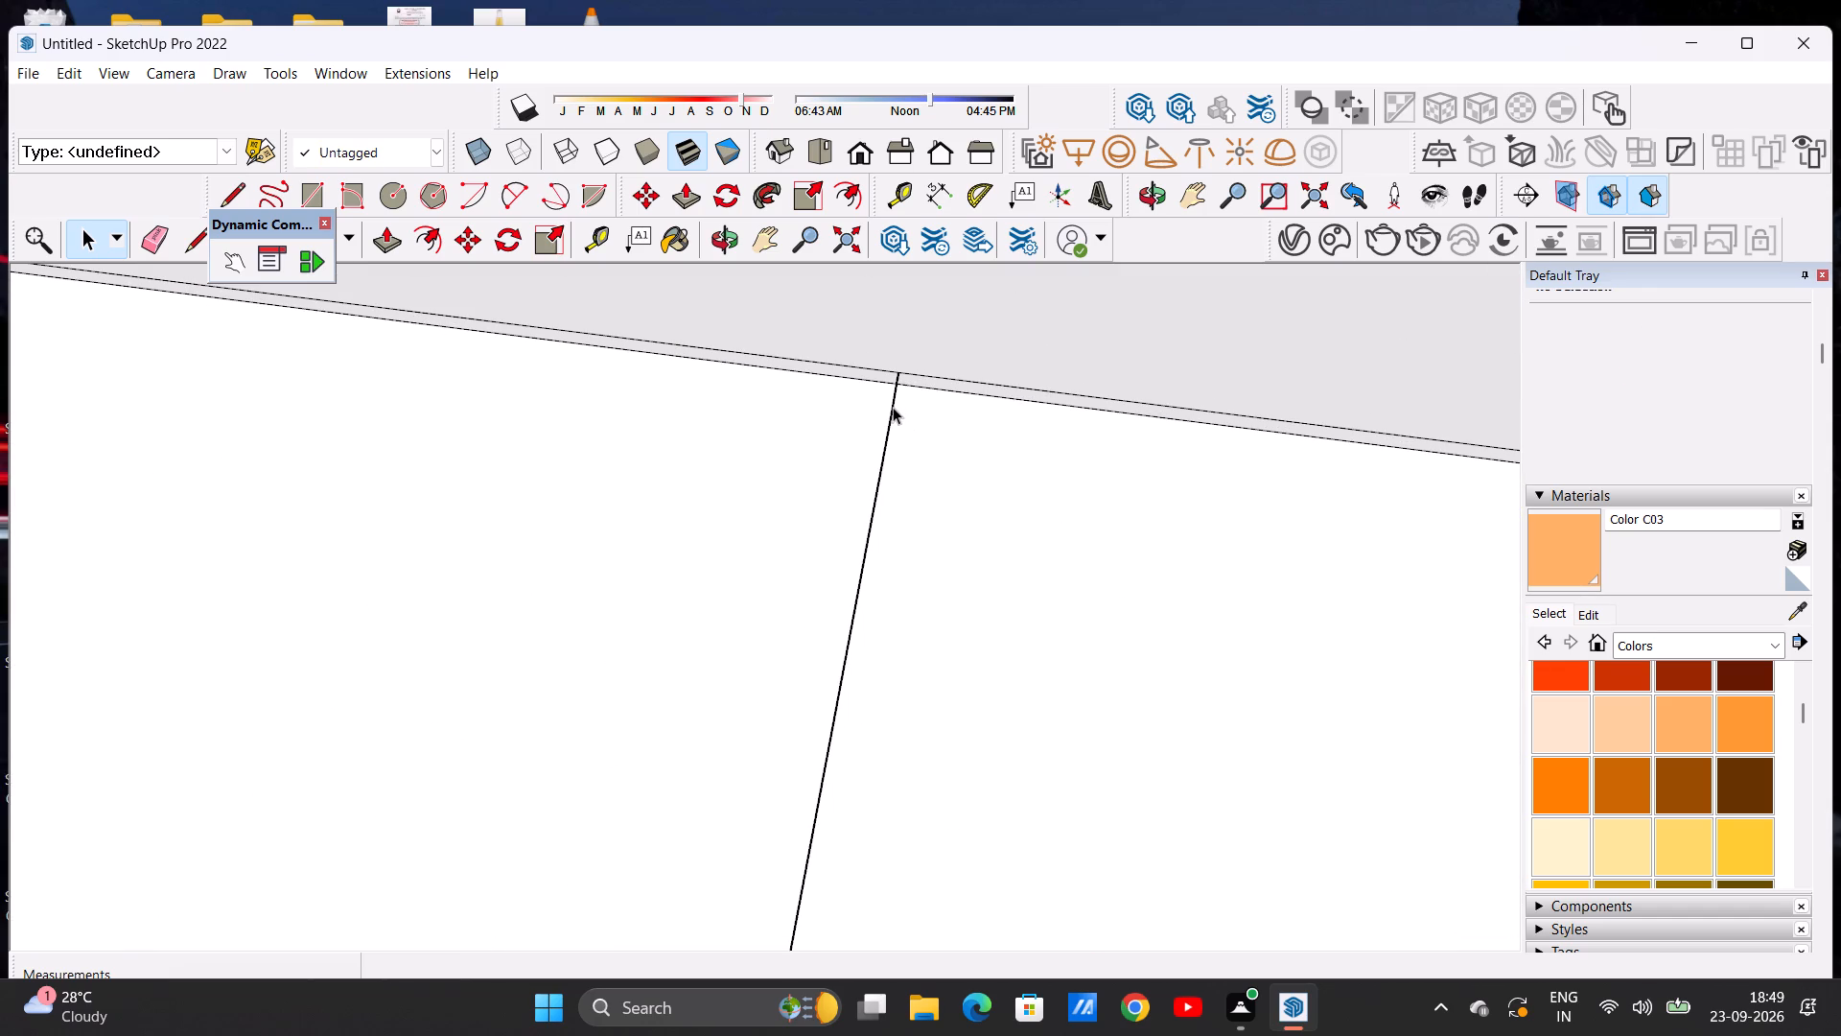
{"action": "left_click", "coordinate": [889, 406]}
{"action": "scroll", "coordinate": [898, 435], "scroll_direction": "down", "scroll_amount": 12}
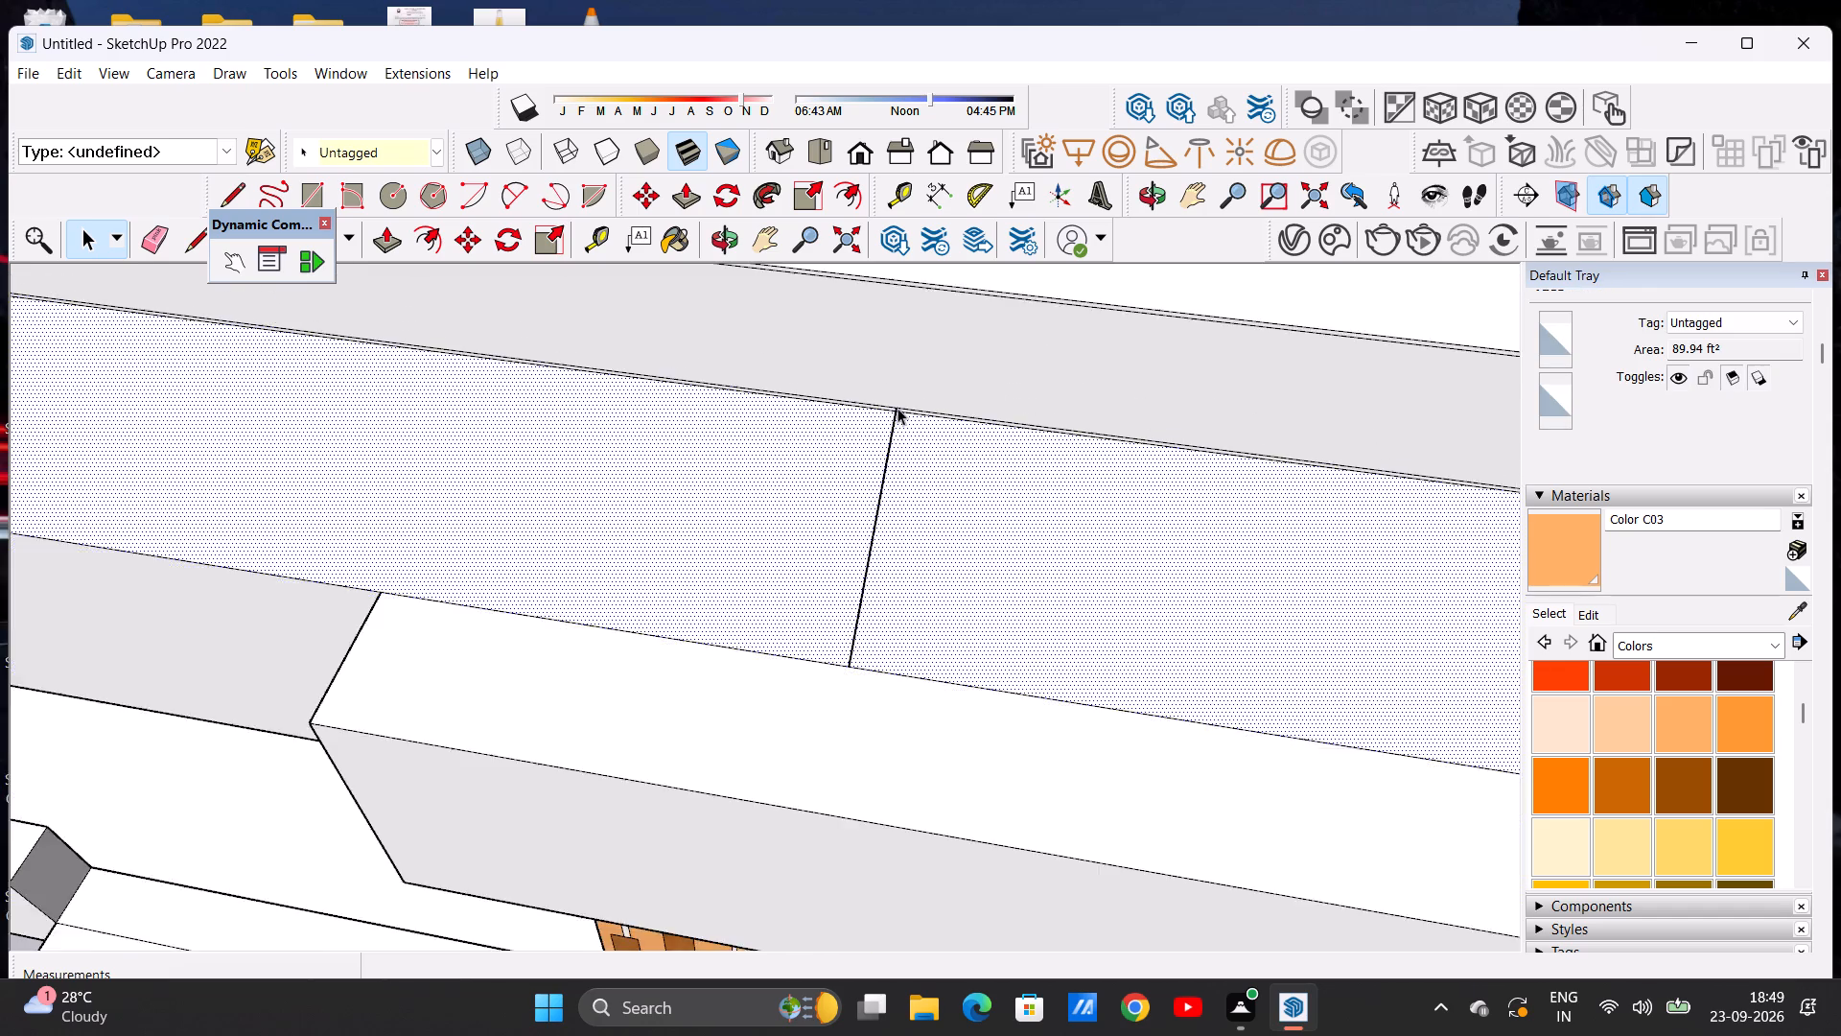
{"action": "scroll", "coordinate": [897, 408], "scroll_direction": "down", "scroll_amount": 11}
{"action": "left_click", "coordinate": [1418, 359]}
{"action": "scroll", "coordinate": [851, 457], "scroll_direction": "up", "scroll_amount": 9}
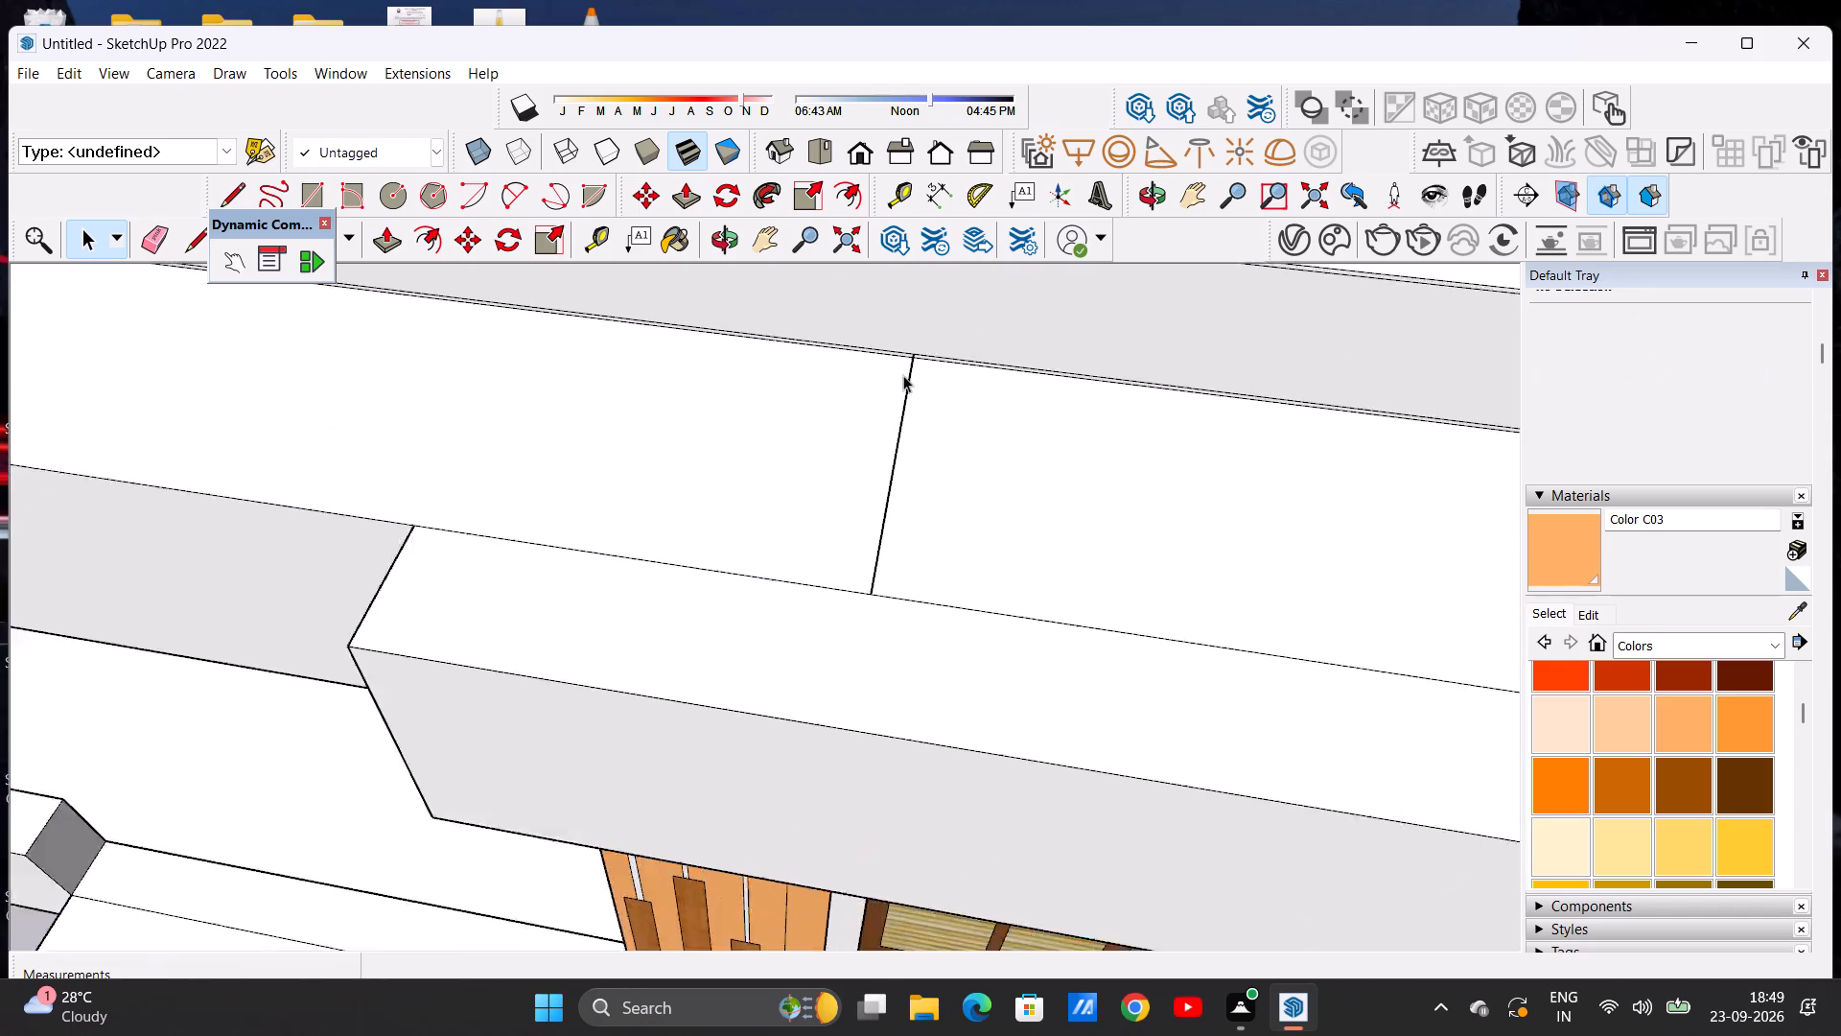
{"action": "scroll", "coordinate": [903, 375], "scroll_direction": "up", "scroll_amount": 16}
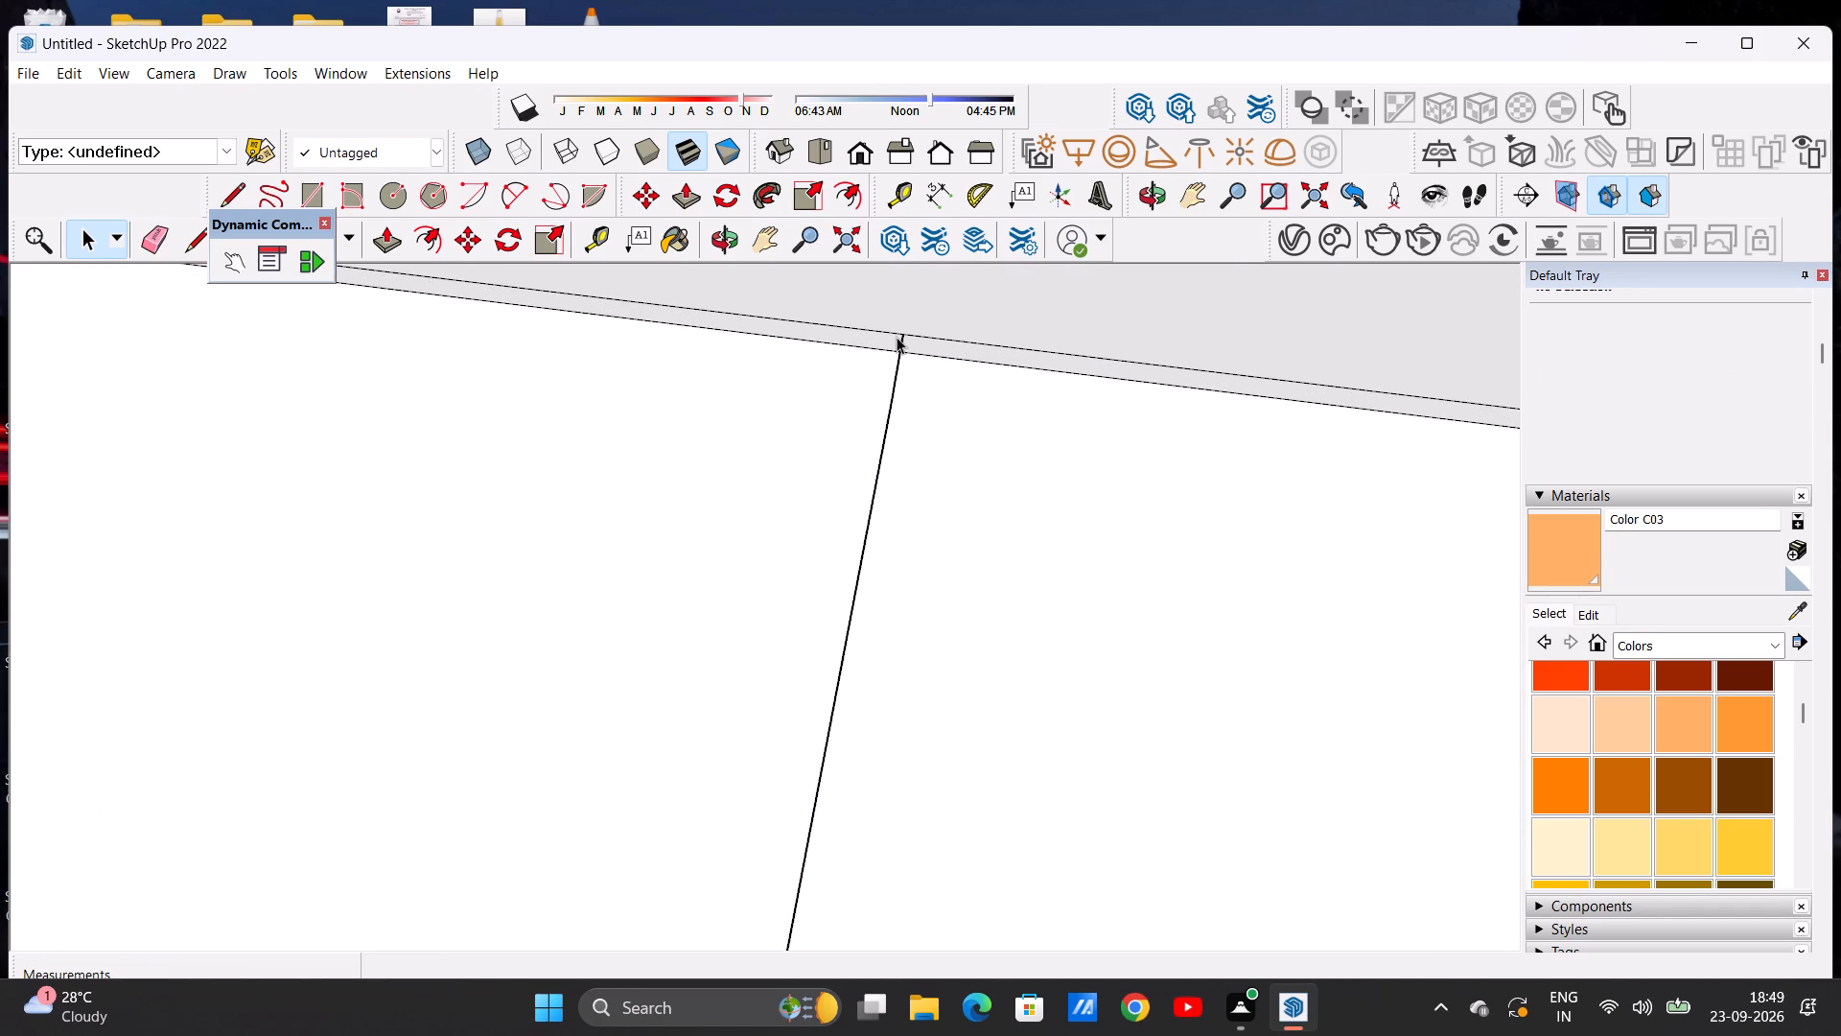
{"action": "left_click", "coordinate": [899, 341]}
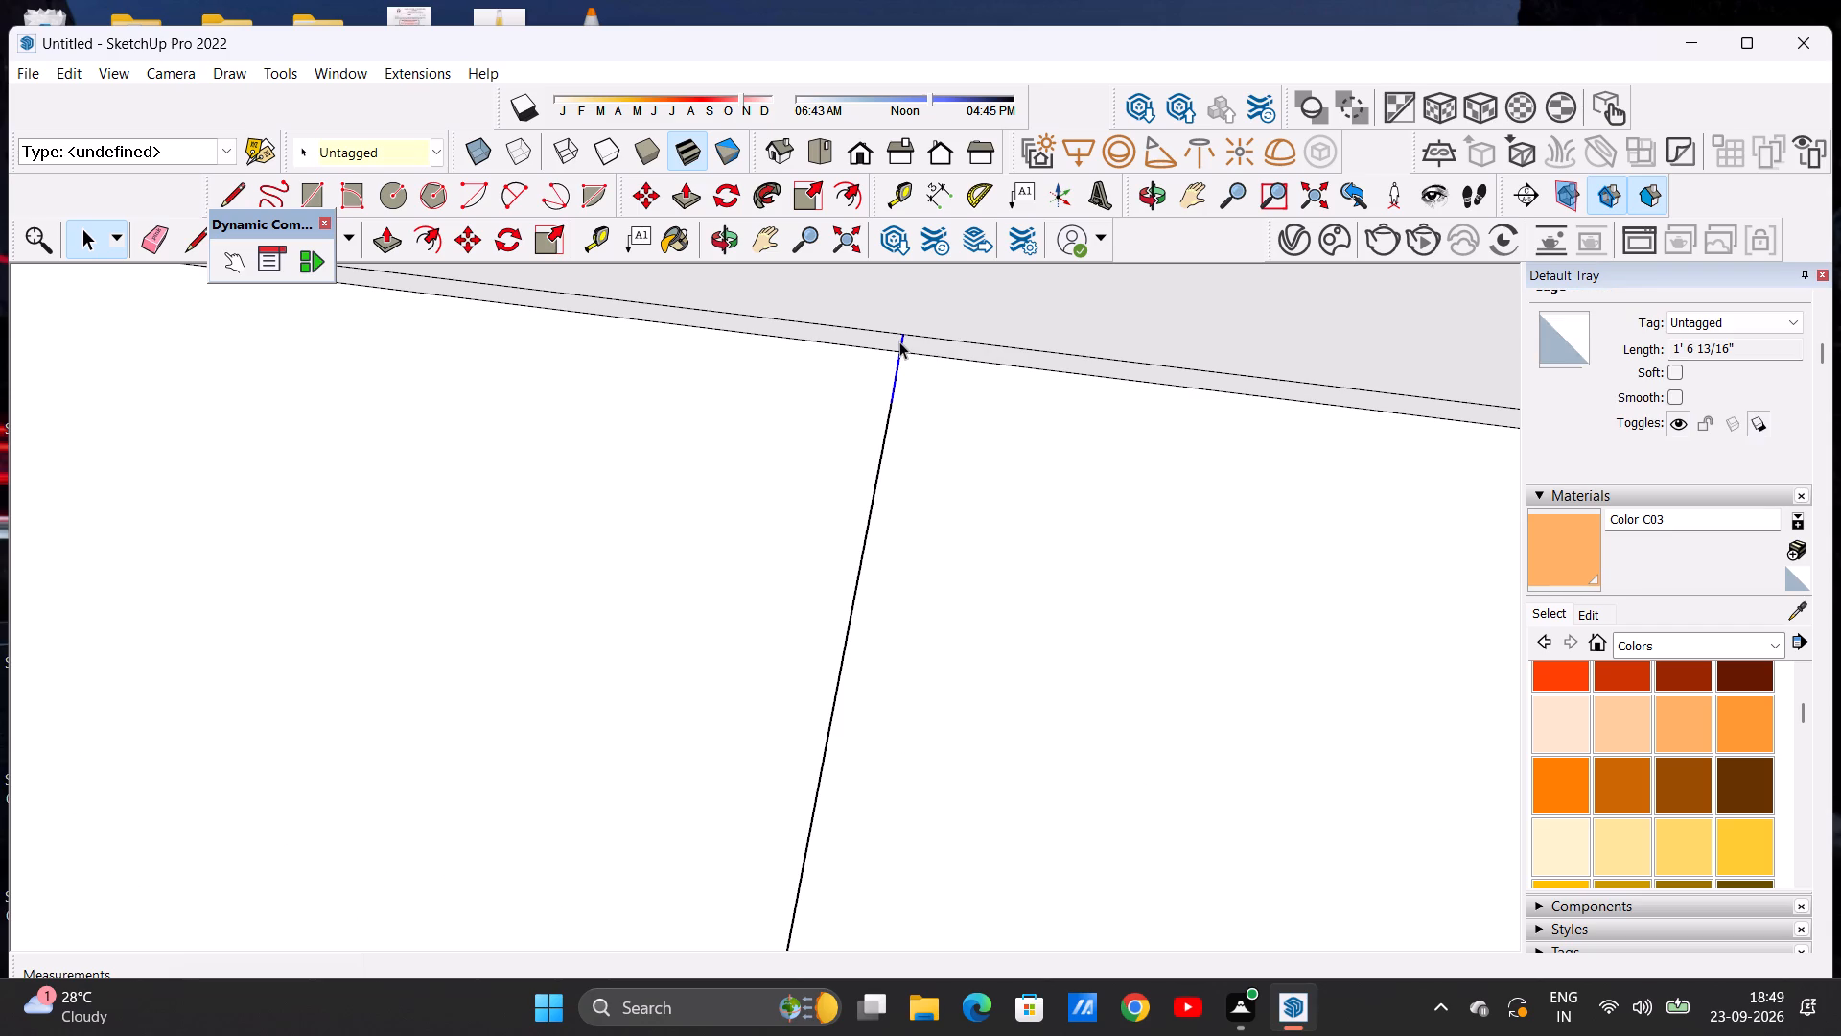
{"action": "key", "text": "Delete"}
{"action": "scroll", "coordinate": [900, 424], "scroll_direction": "down", "scroll_amount": 7}
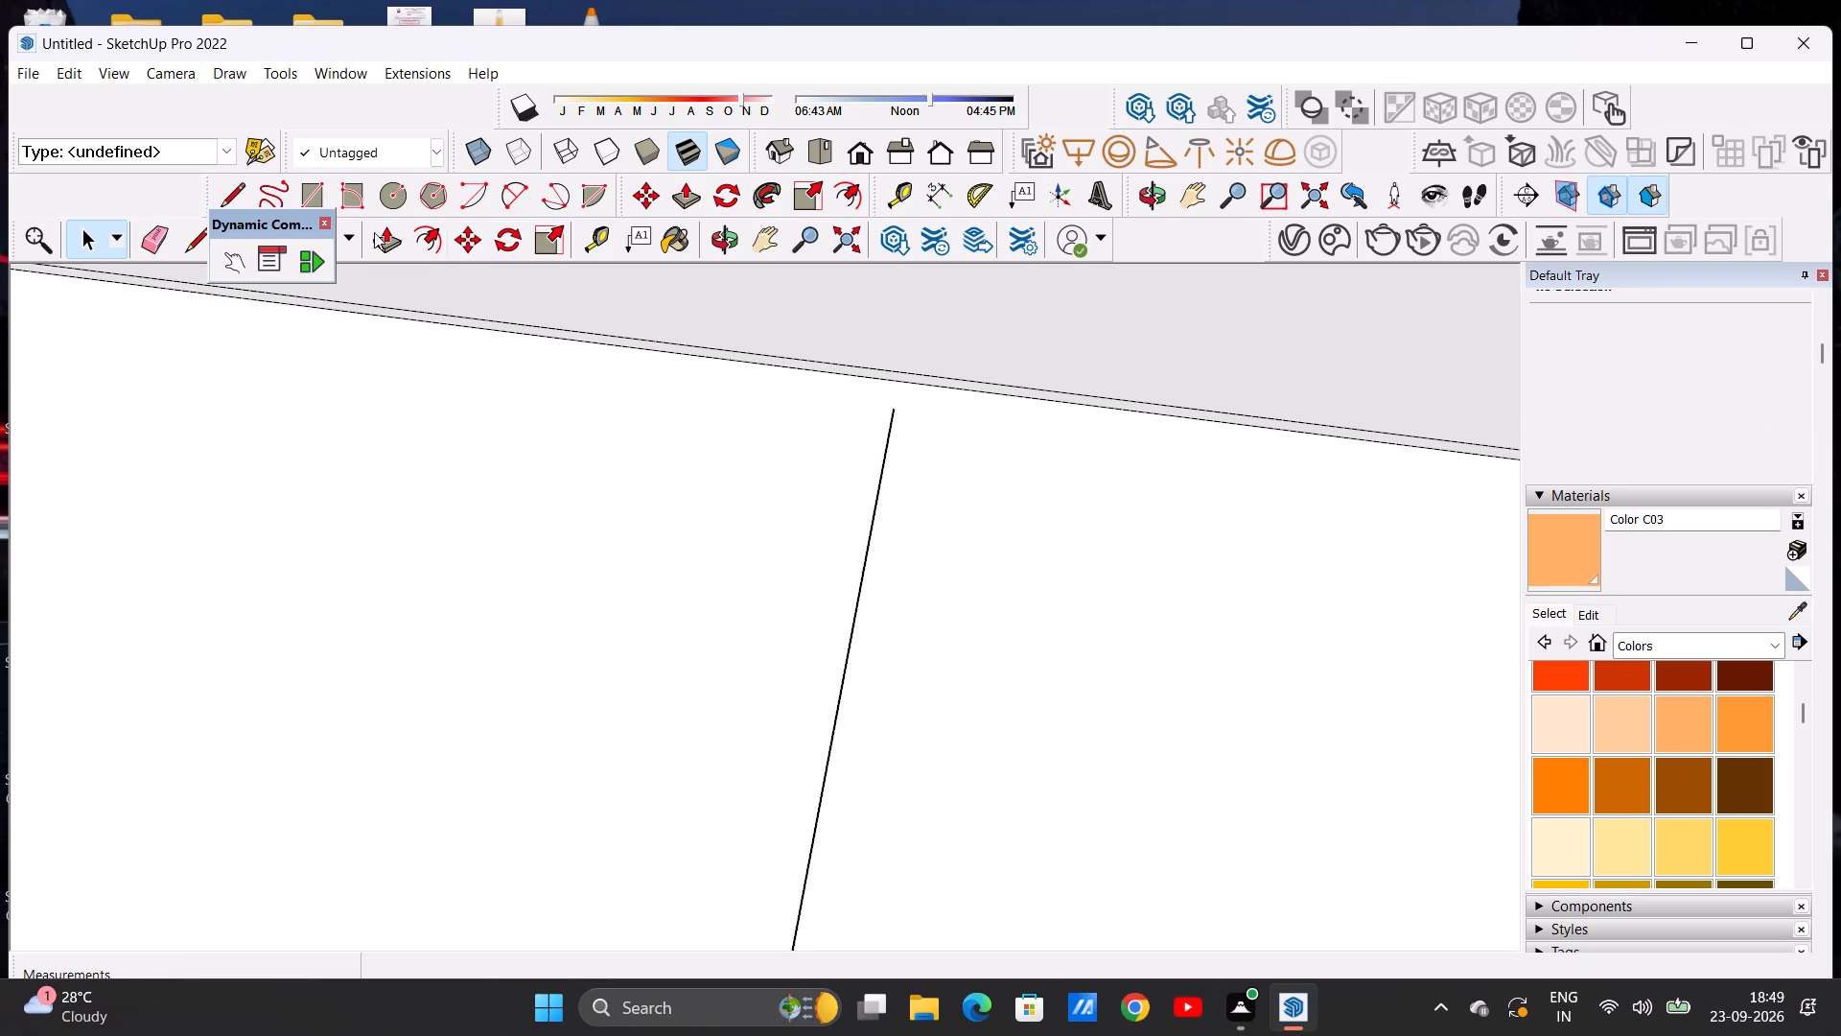
Draw a line from the shortened dividing line's end to the roof slab's base edge, splitting the beam's top face.
{"action": "left_click", "coordinate": [230, 200]}
{"action": "scroll", "coordinate": [904, 334], "scroll_direction": "up", "scroll_amount": 9}
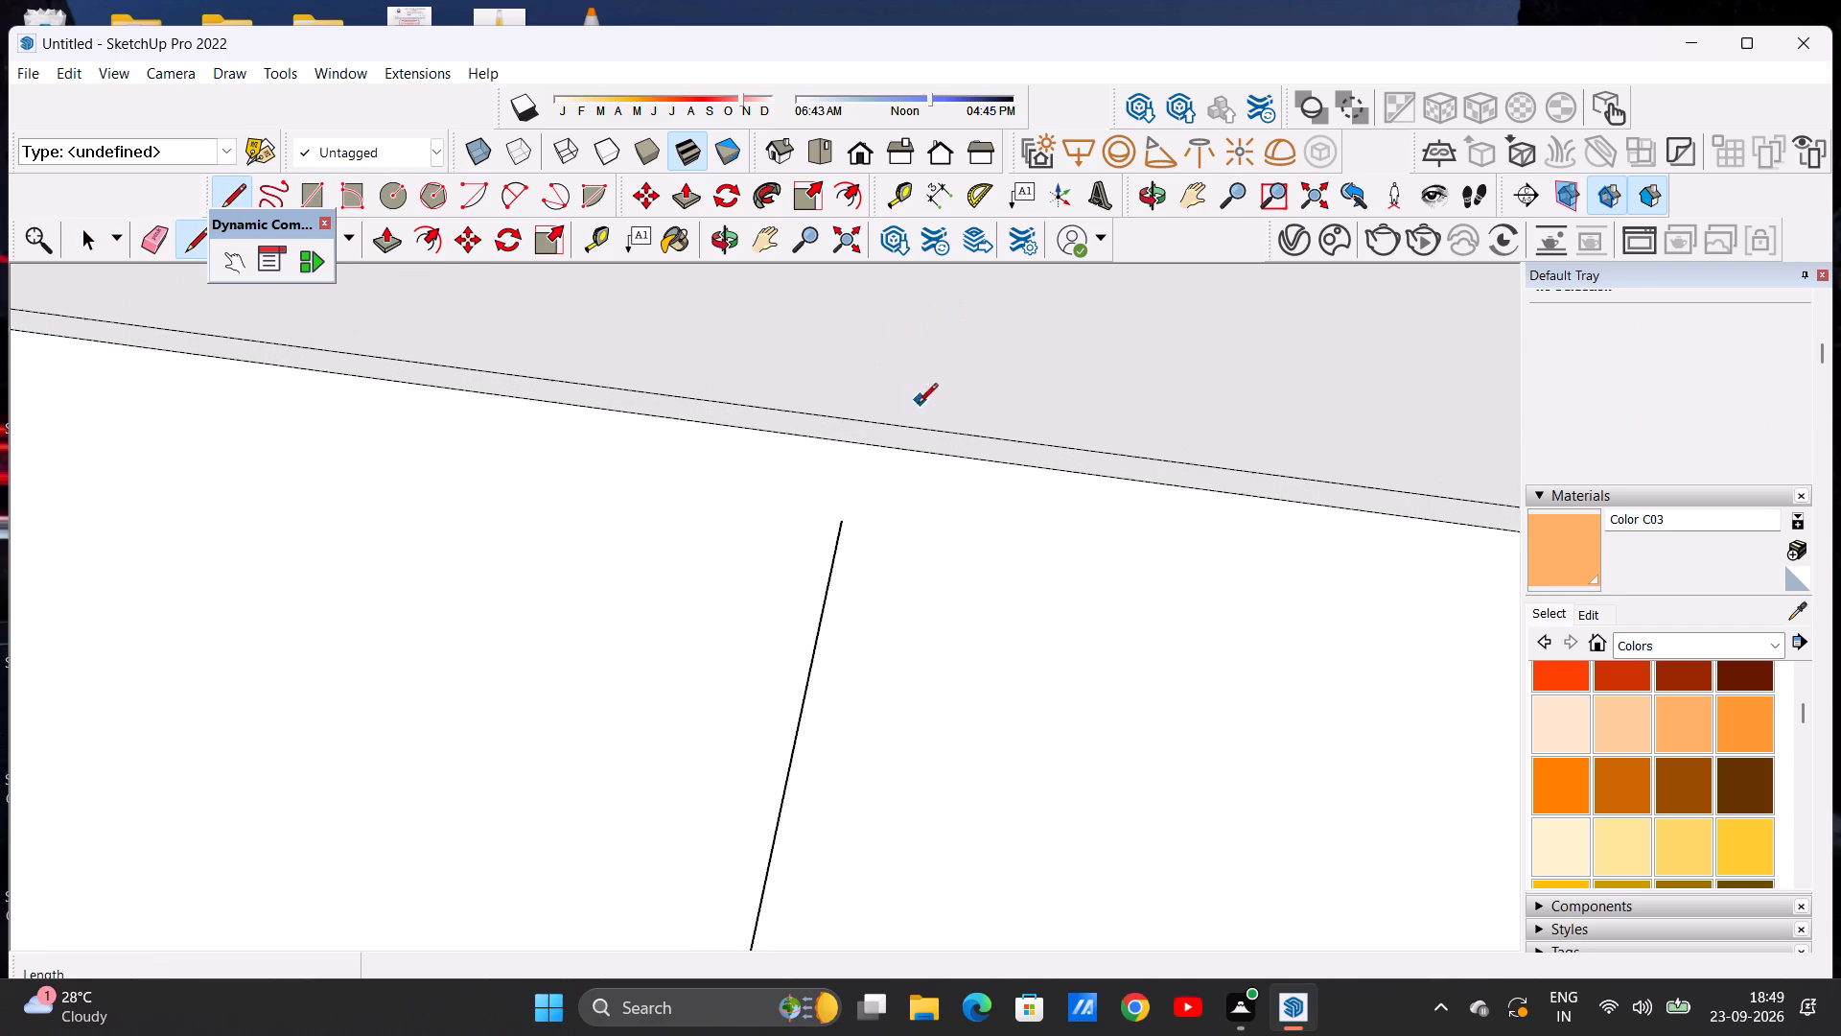
{"action": "scroll", "coordinate": [918, 405], "scroll_direction": "up", "scroll_amount": 7}
{"action": "left_click", "coordinate": [791, 590]}
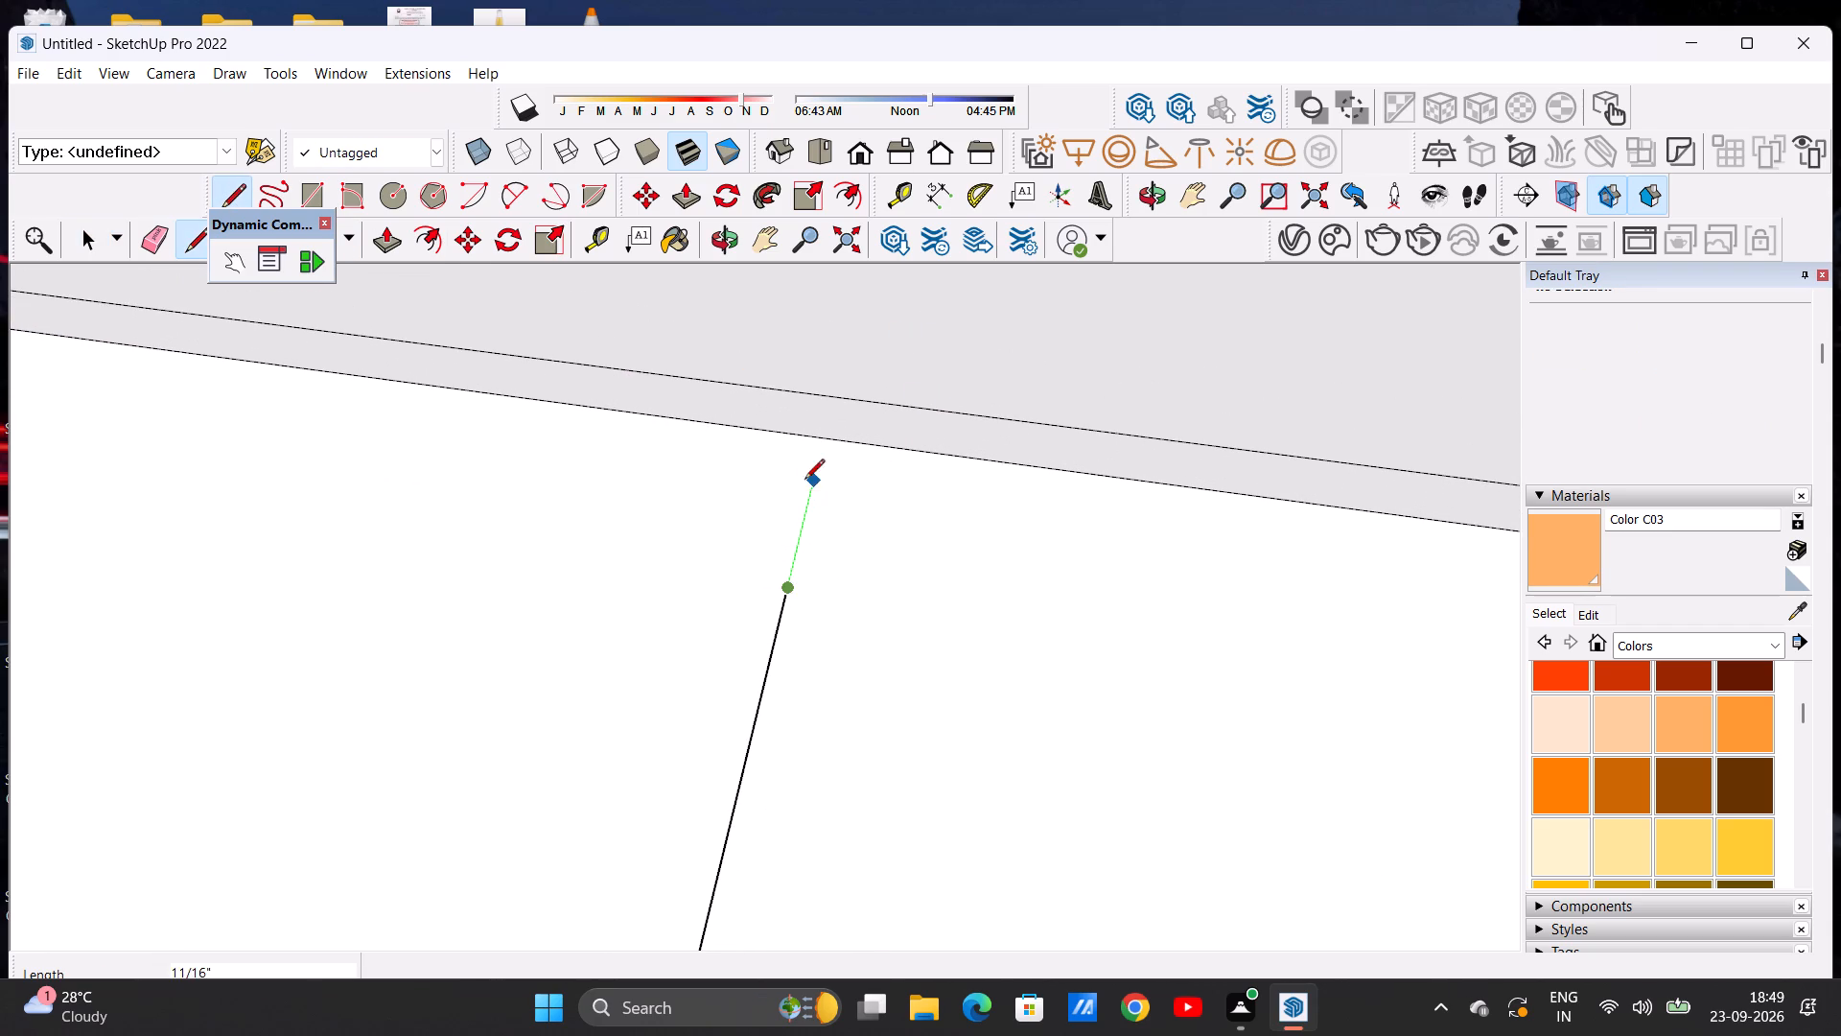
{"action": "left_click", "coordinate": [826, 439]}
{"action": "key", "text": "space"}
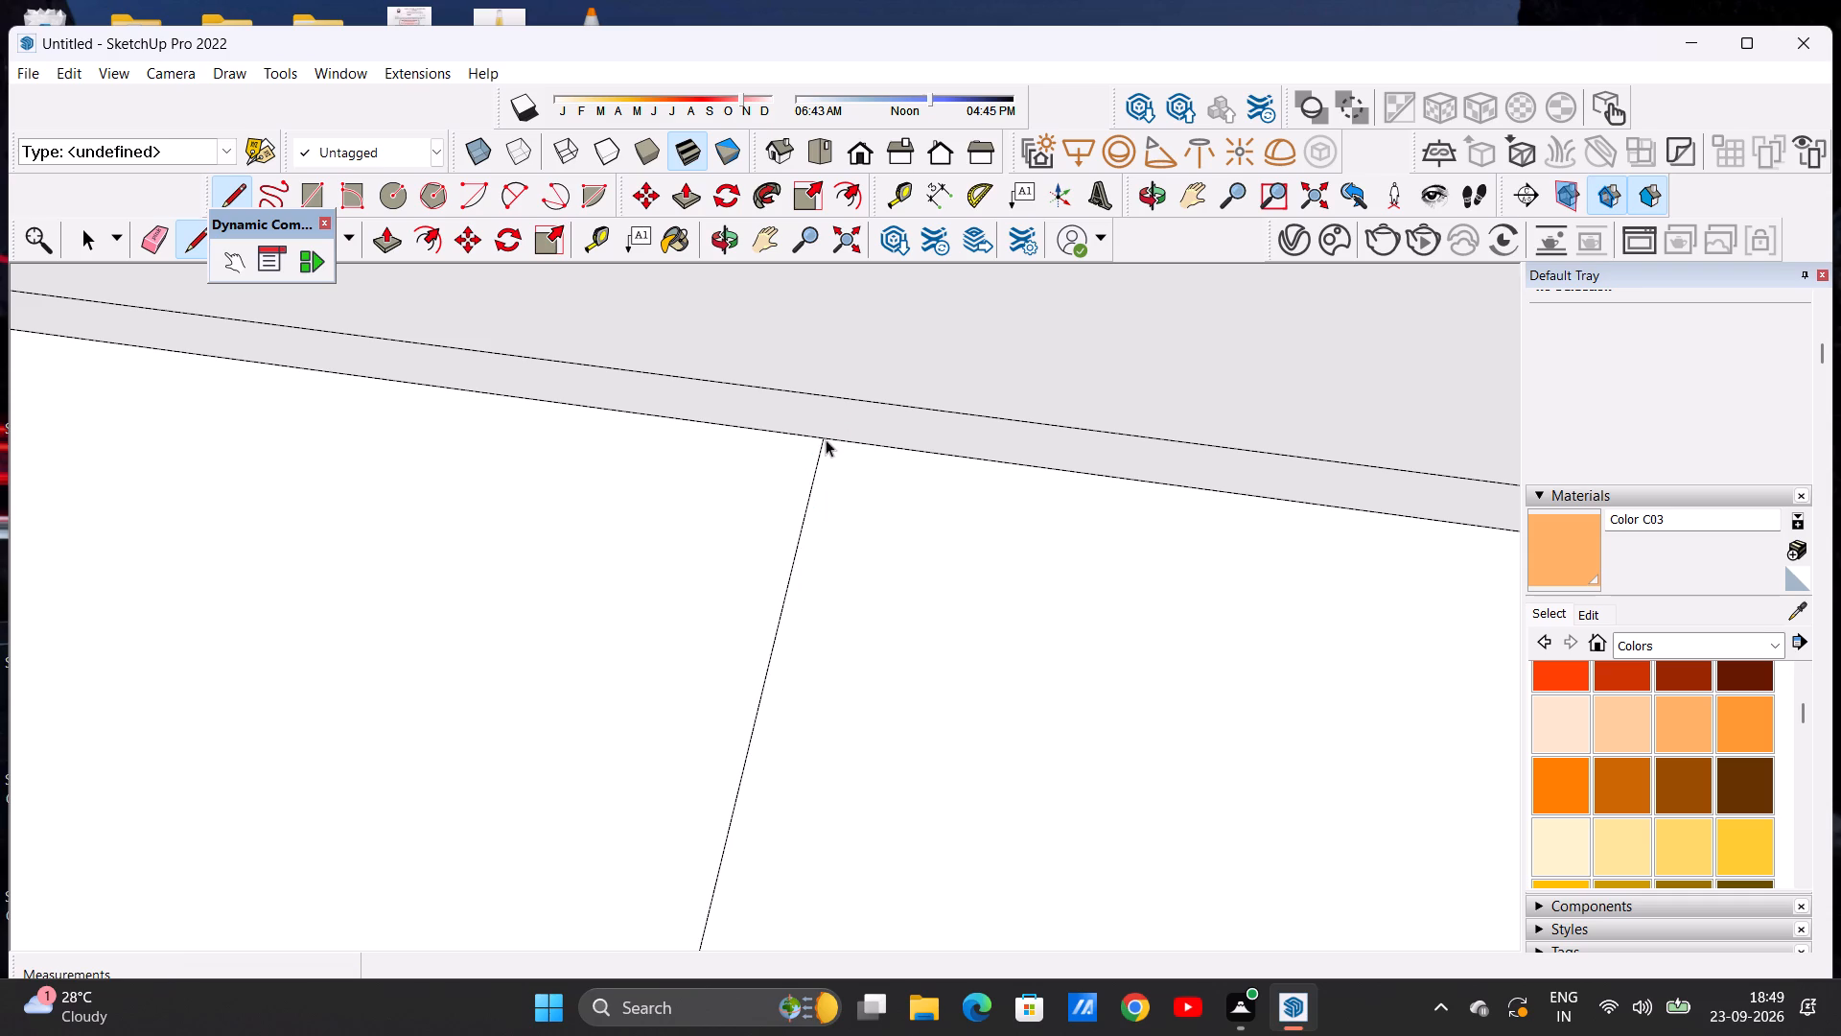
Push/Pull the wall-top face beside the dividing line, running around the roof slab, up 6'.
{"action": "scroll", "coordinate": [821, 436], "scroll_direction": "down", "scroll_amount": 20}
{"action": "scroll", "coordinate": [821, 436], "scroll_direction": "down", "scroll_amount": 20}
{"action": "scroll", "coordinate": [877, 456], "scroll_direction": "down", "scroll_amount": 4}
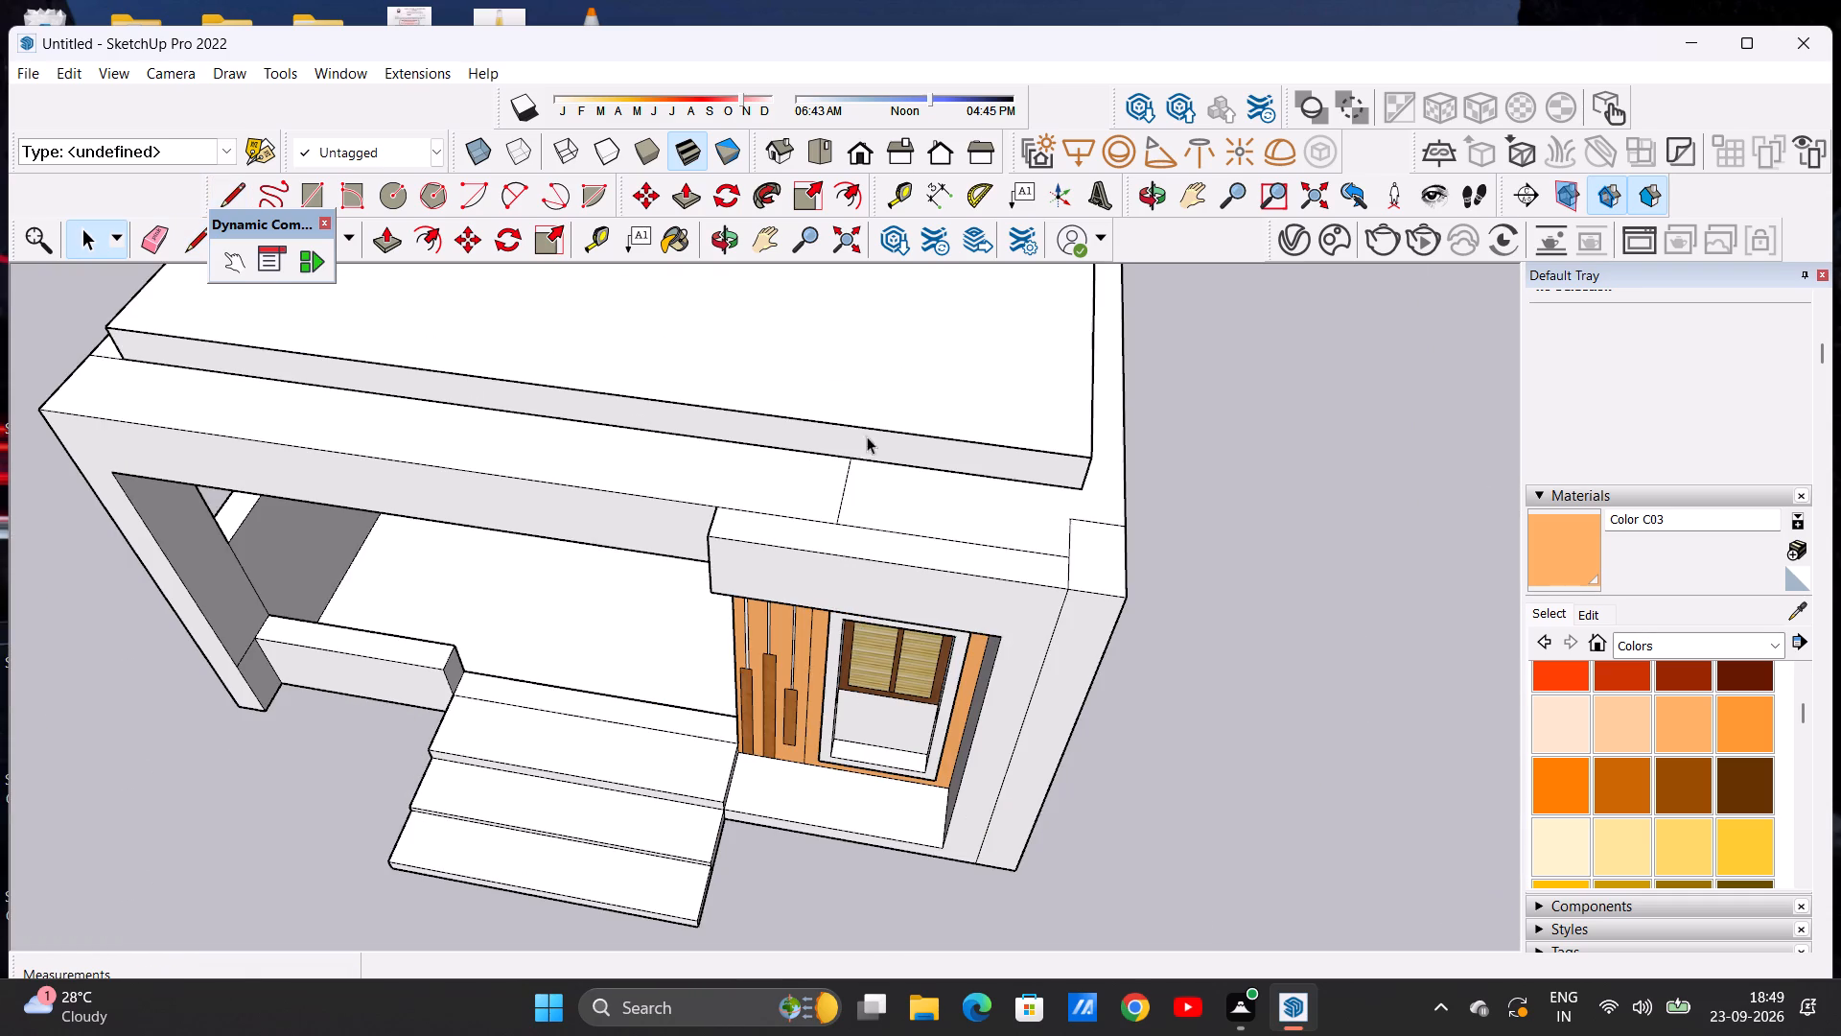
{"action": "left_click", "coordinate": [377, 238]}
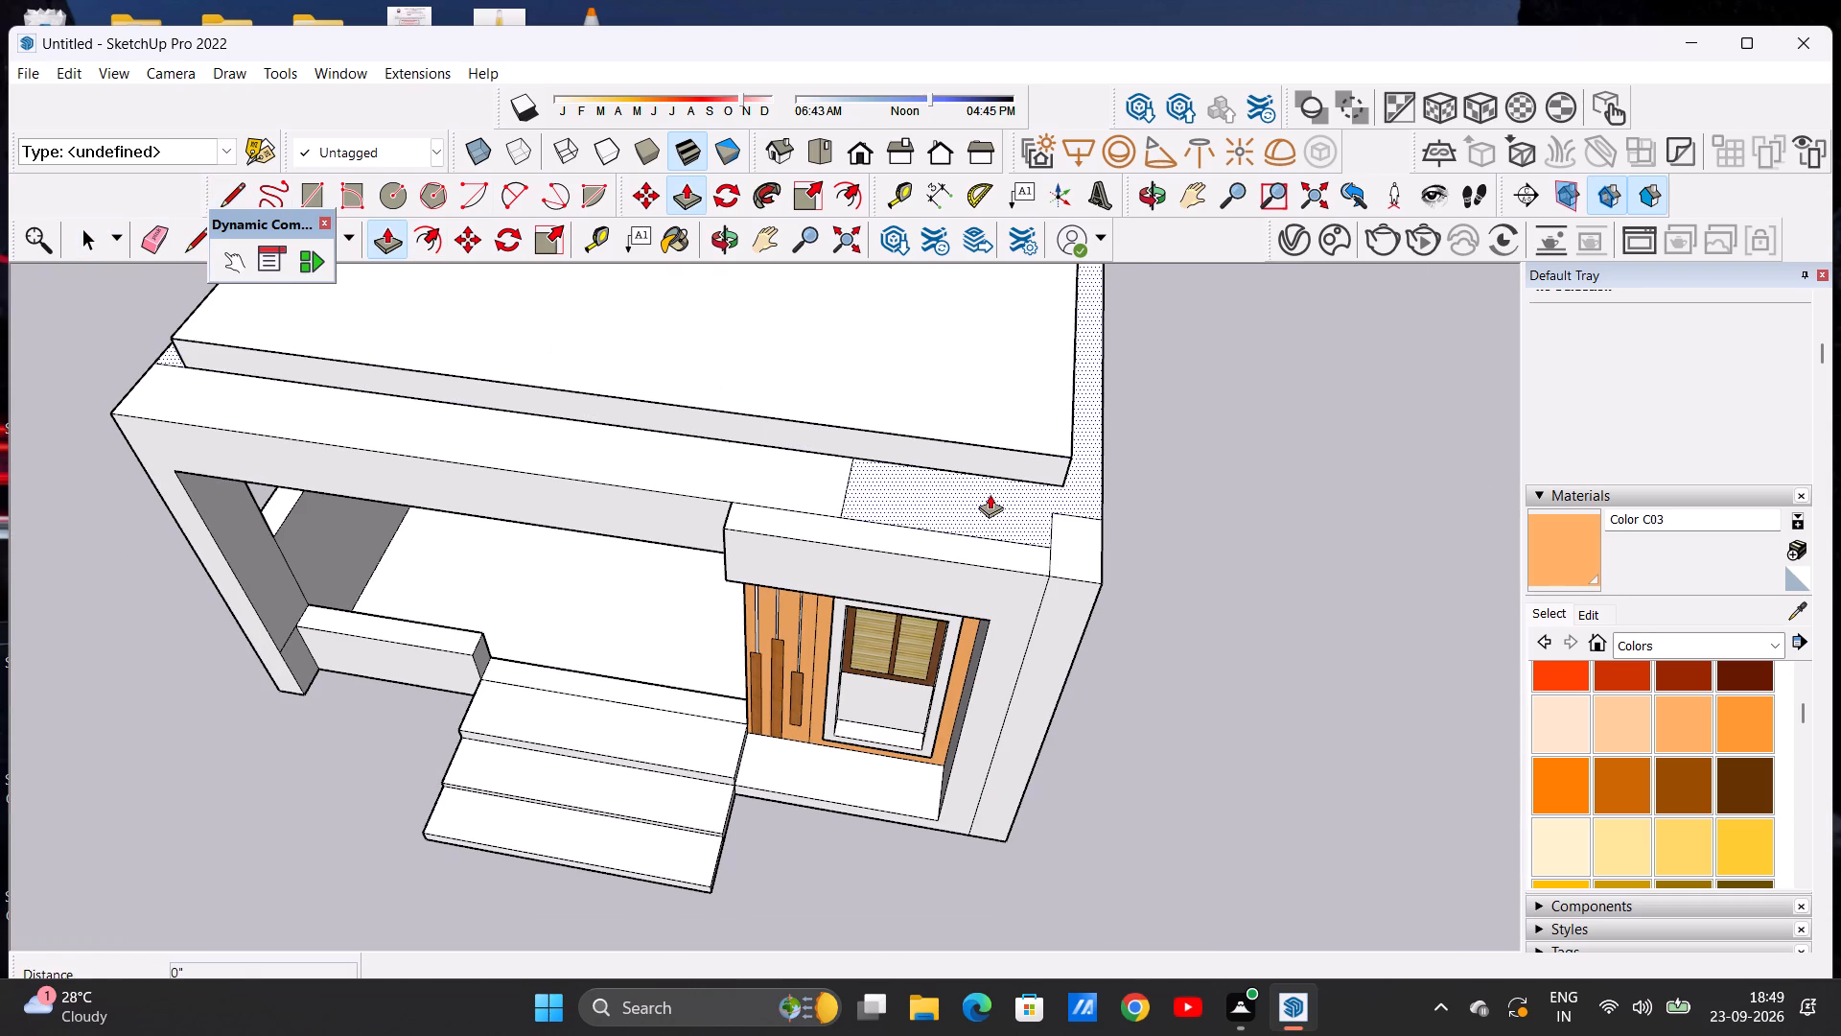
{"action": "left_click", "coordinate": [990, 494]}
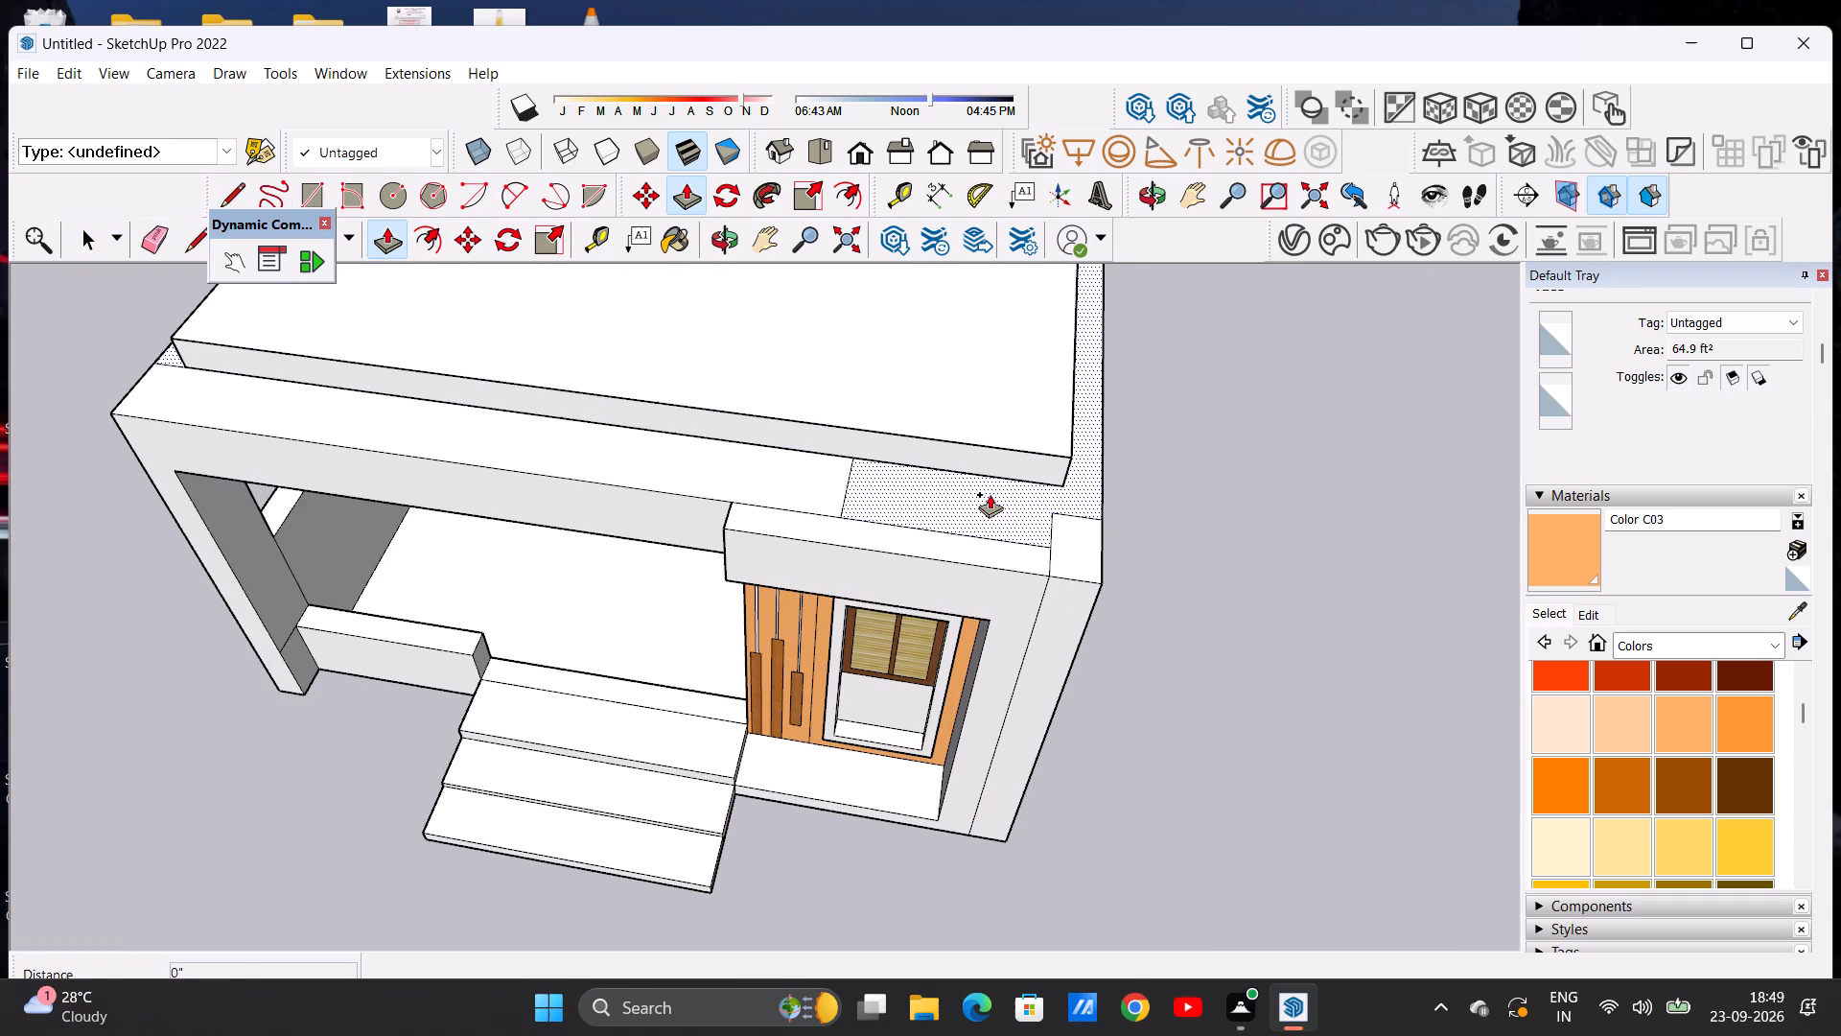
{"action": "type", "text": "6'"}
{"action": "key", "text": "Return"}
{"action": "key", "text": "space"}
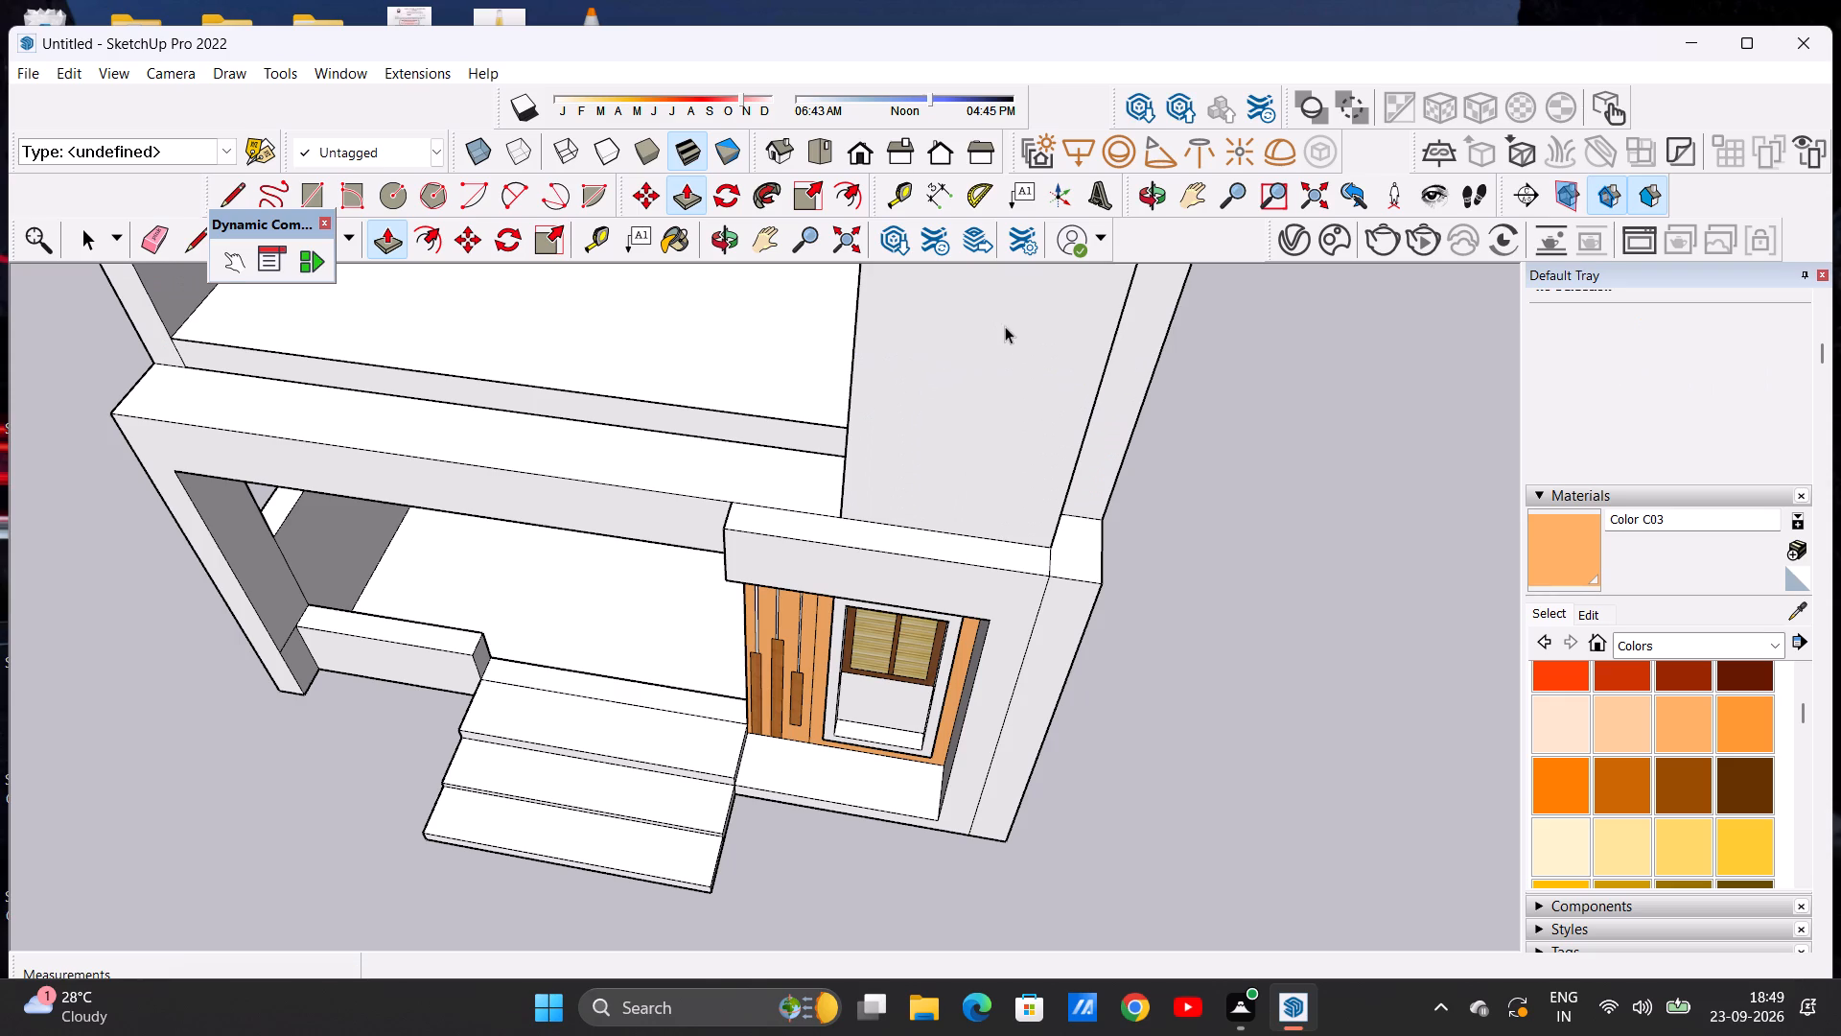
Examine the raised upper-floor walls and the open front section from the front and from above.
{"action": "scroll", "coordinate": [969, 432], "scroll_direction": "down", "scroll_amount": 14}
{"action": "middle_click_drag", "start_coordinate": [1042, 468], "coordinate": [1014, 293]}
{"action": "scroll", "coordinate": [1039, 424], "scroll_direction": "up", "scroll_amount": 5}
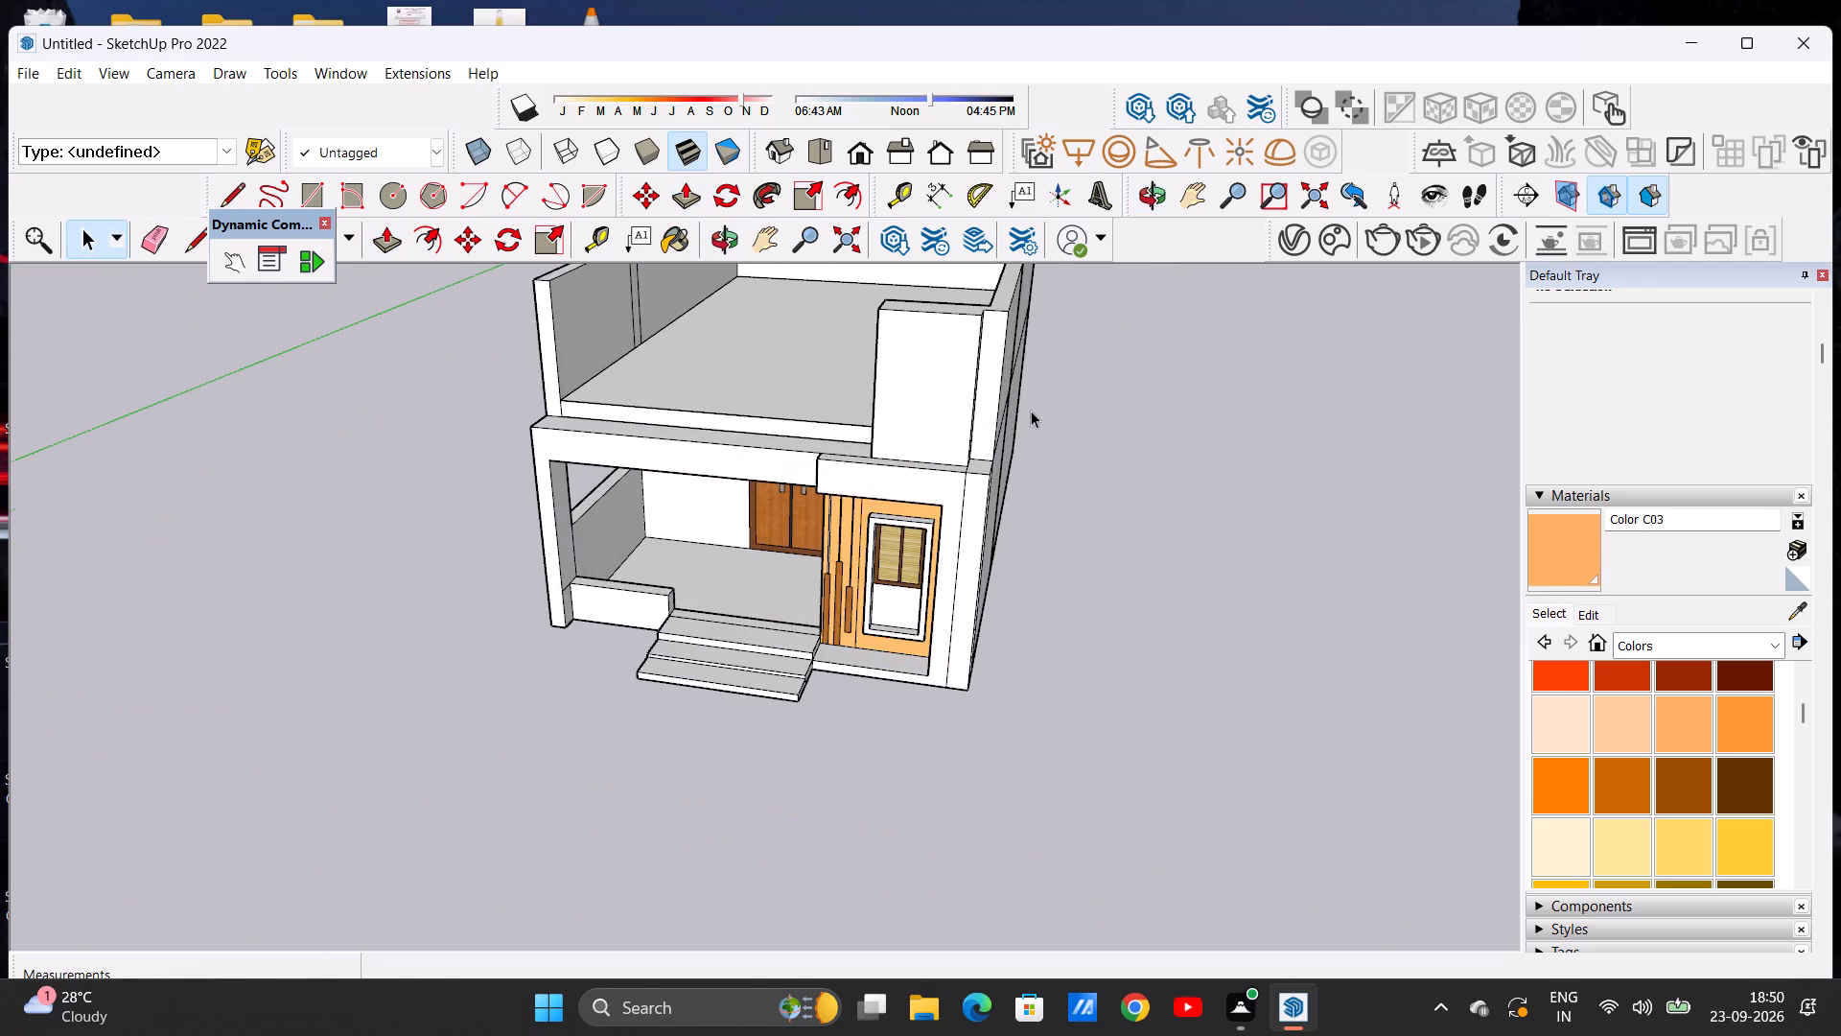
{"action": "middle_click_drag", "start_coordinate": [996, 477], "coordinate": [1068, 427]}
{"action": "scroll", "coordinate": [999, 413], "scroll_direction": "up", "scroll_amount": 6}
{"action": "scroll", "coordinate": [942, 427], "scroll_direction": "down", "scroll_amount": 2}
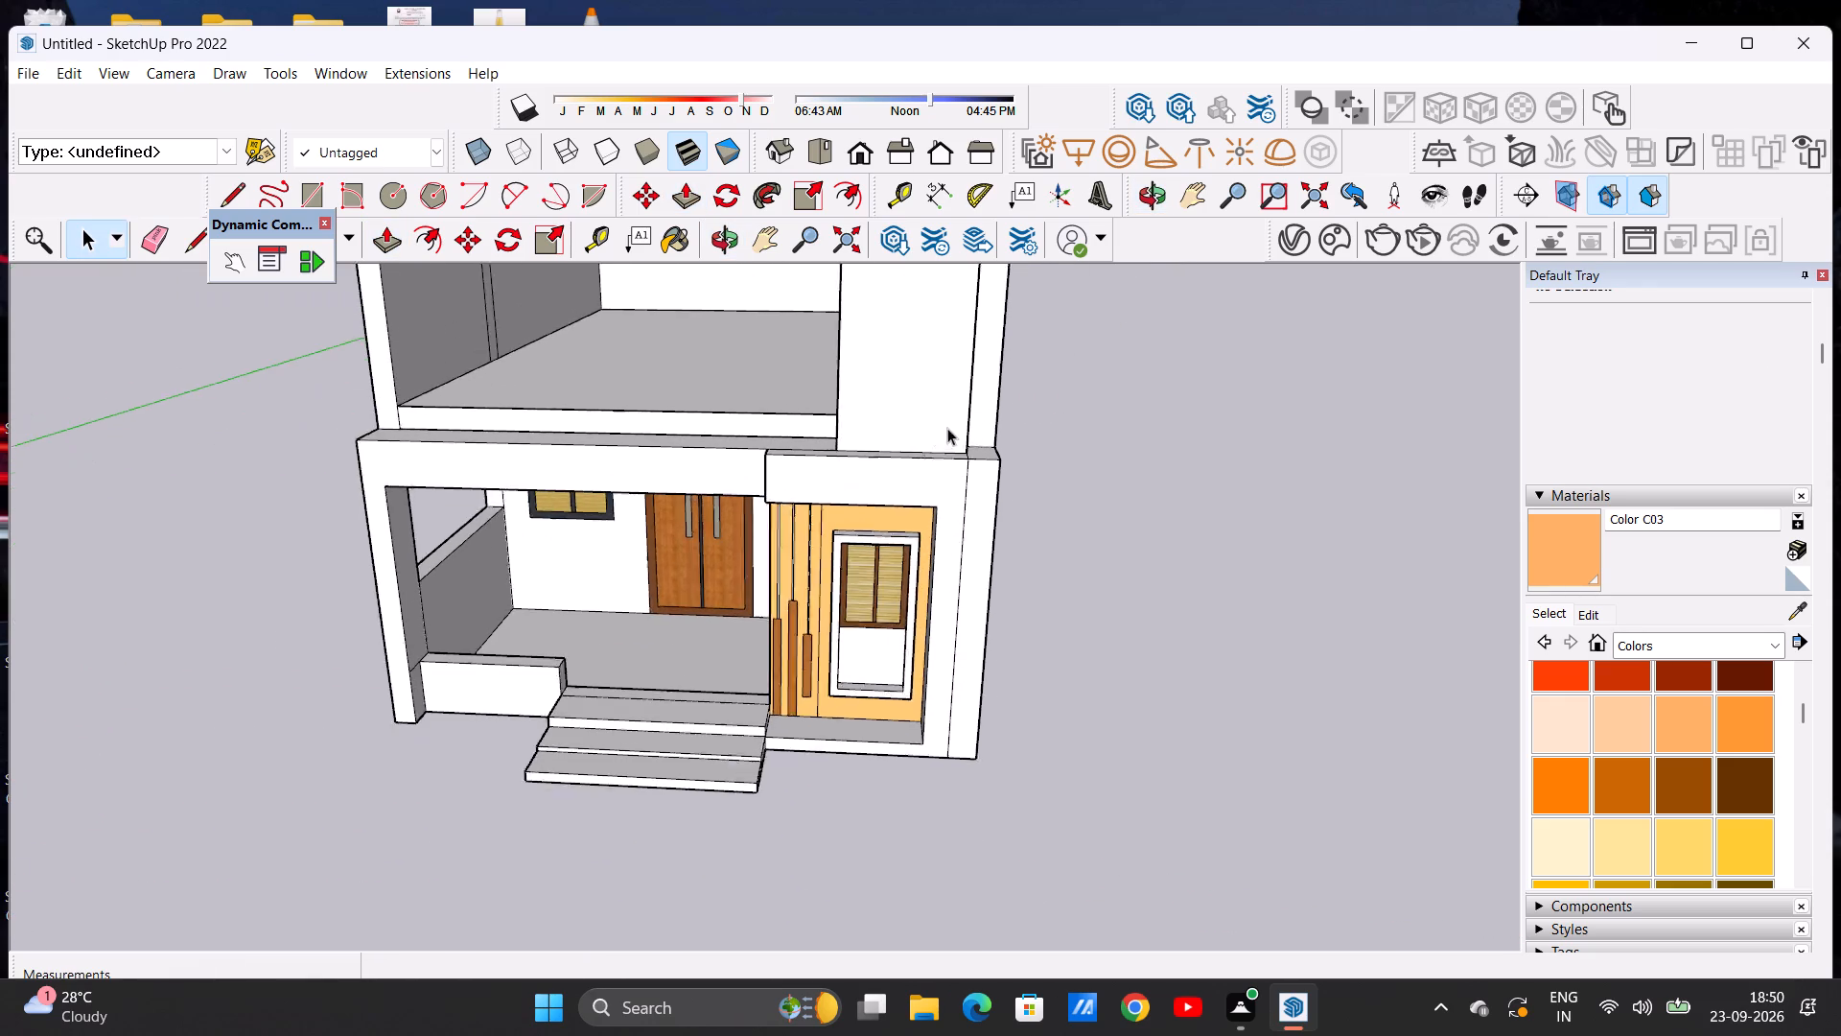
{"action": "scroll", "coordinate": [947, 428], "scroll_direction": "down", "scroll_amount": 2}
{"action": "scroll", "coordinate": [972, 430], "scroll_direction": "up", "scroll_amount": 5}
{"action": "middle_click_drag", "start_coordinate": [977, 499], "coordinate": [954, 668]}
{"action": "scroll", "coordinate": [943, 440], "scroll_direction": "down", "scroll_amount": 7}
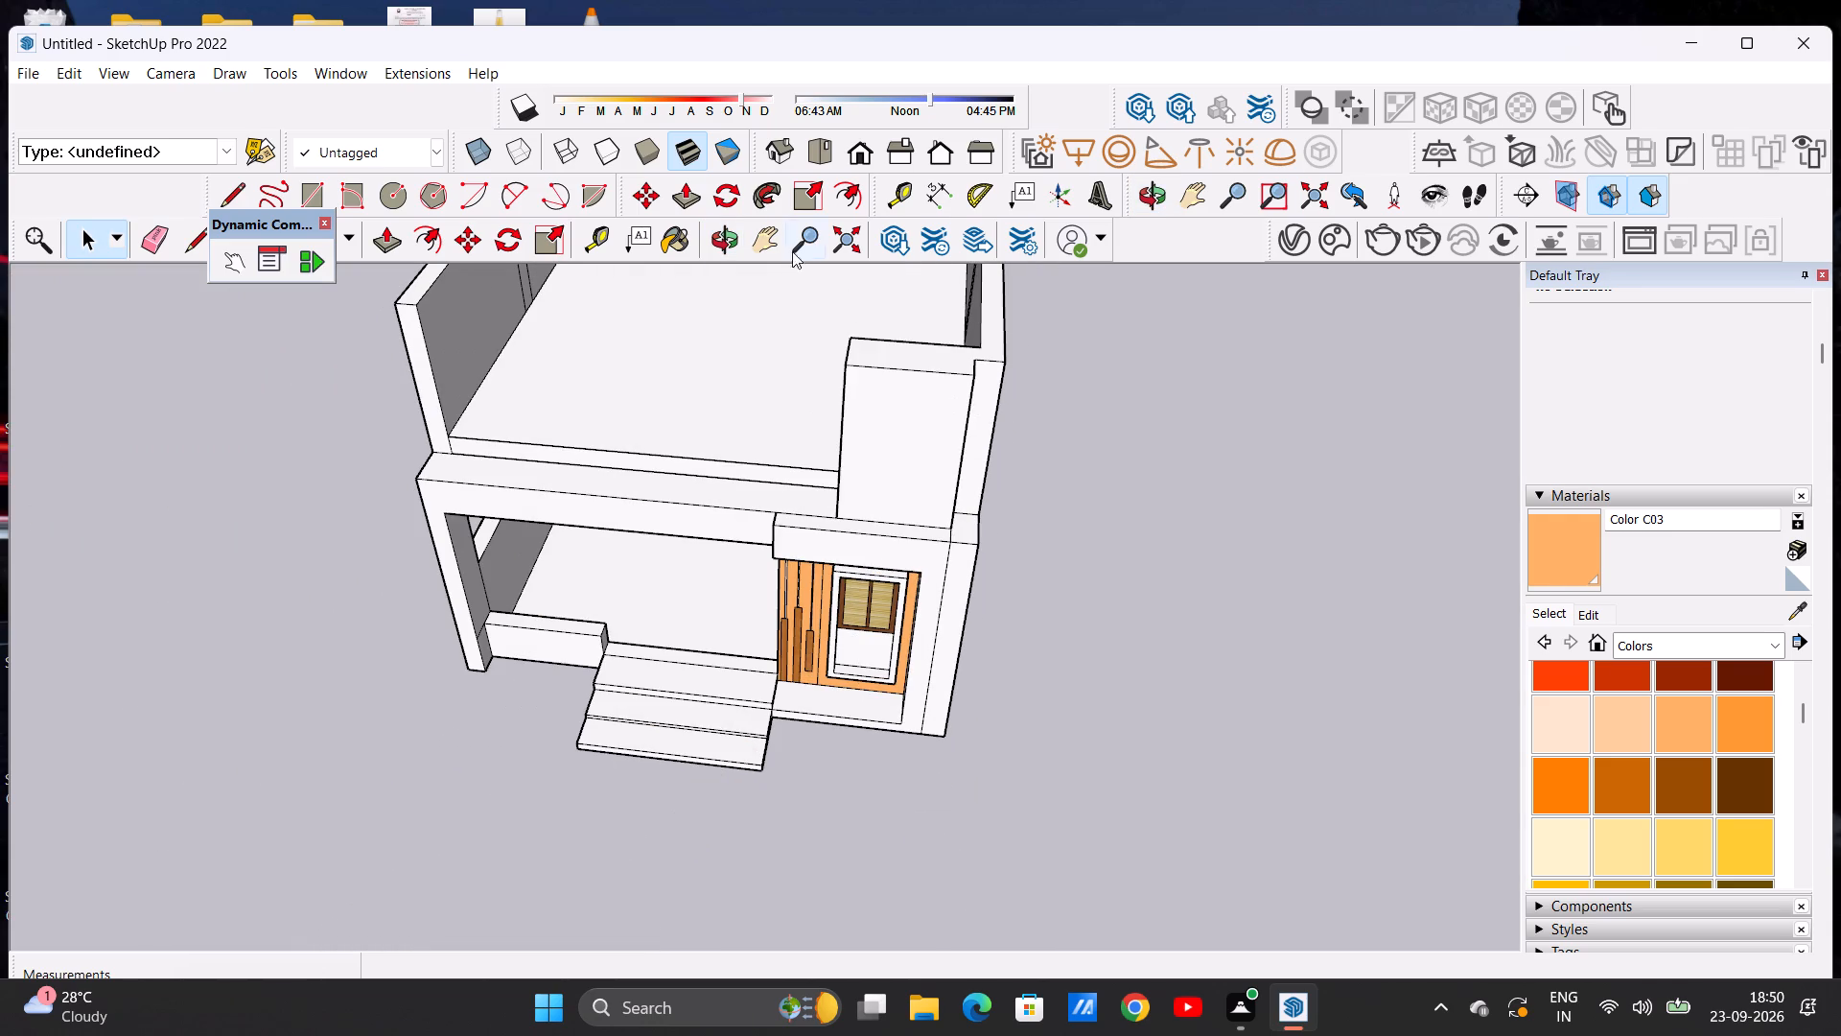
Push/Pull the top face of the front corner column beside the raised front wall up about 7' 6".
{"action": "left_click", "coordinate": [387, 243]}
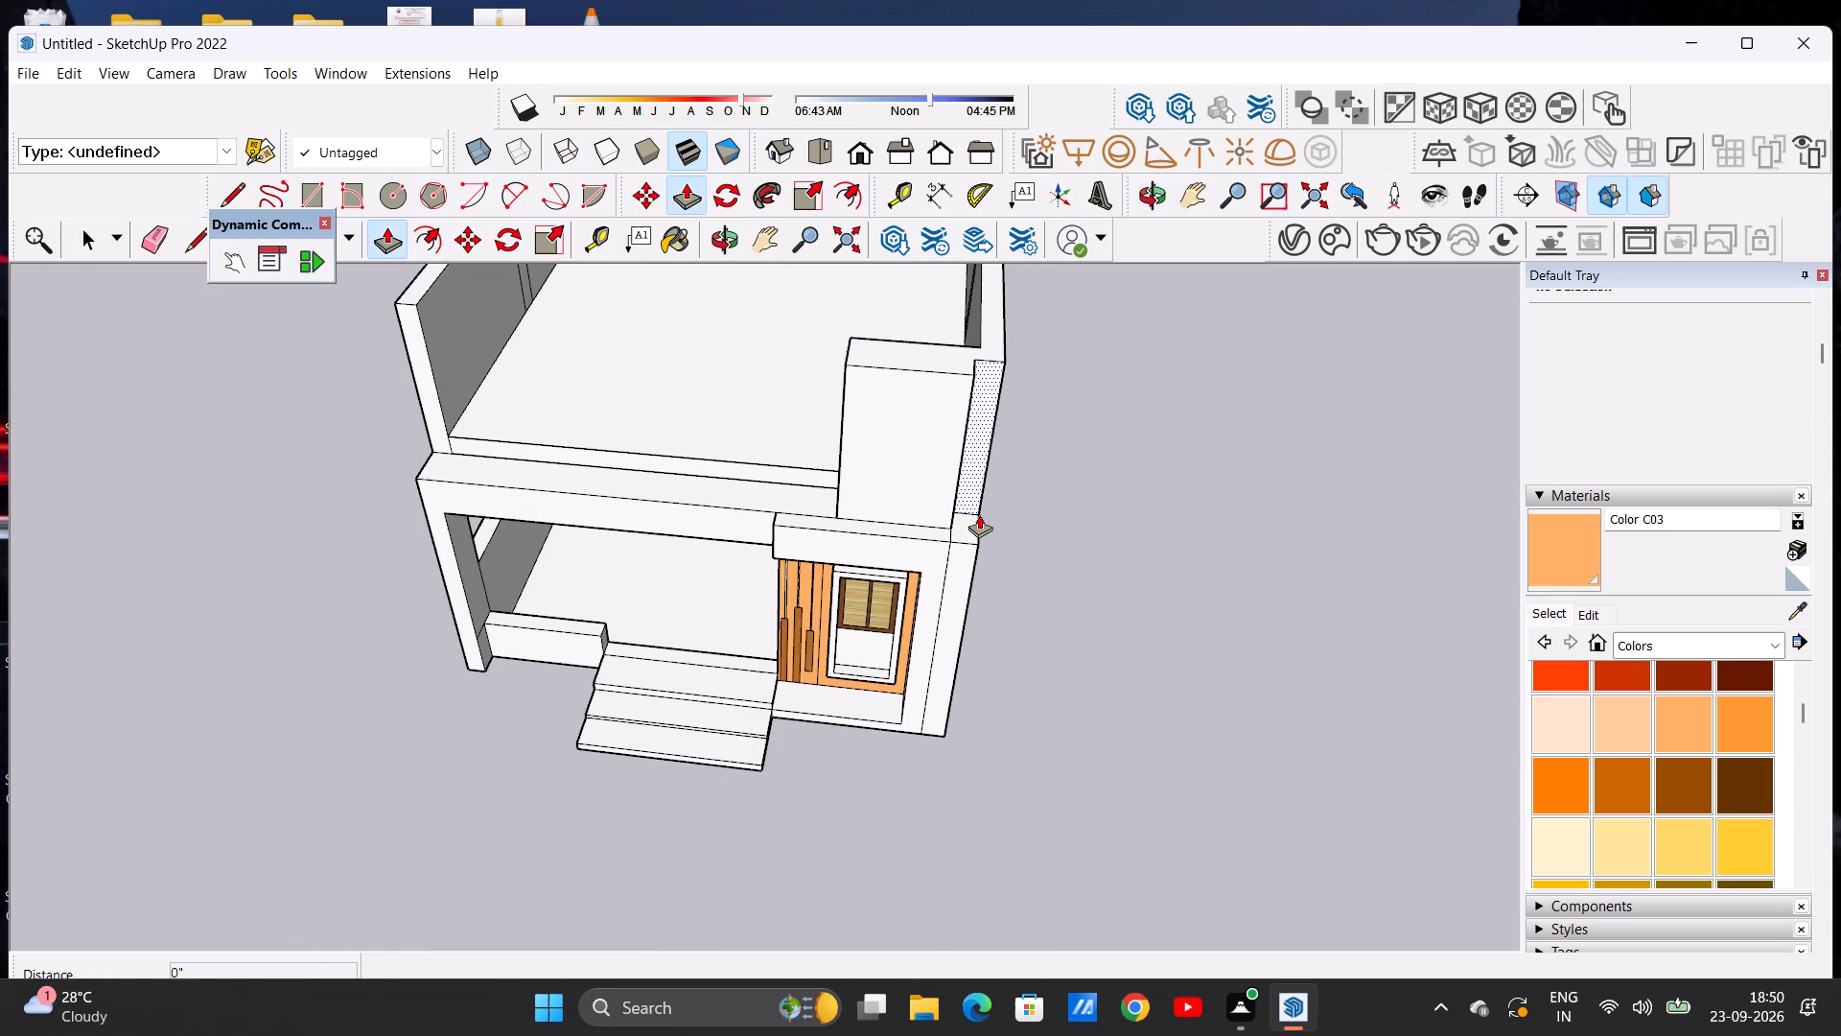
{"action": "left_click", "coordinate": [973, 521]}
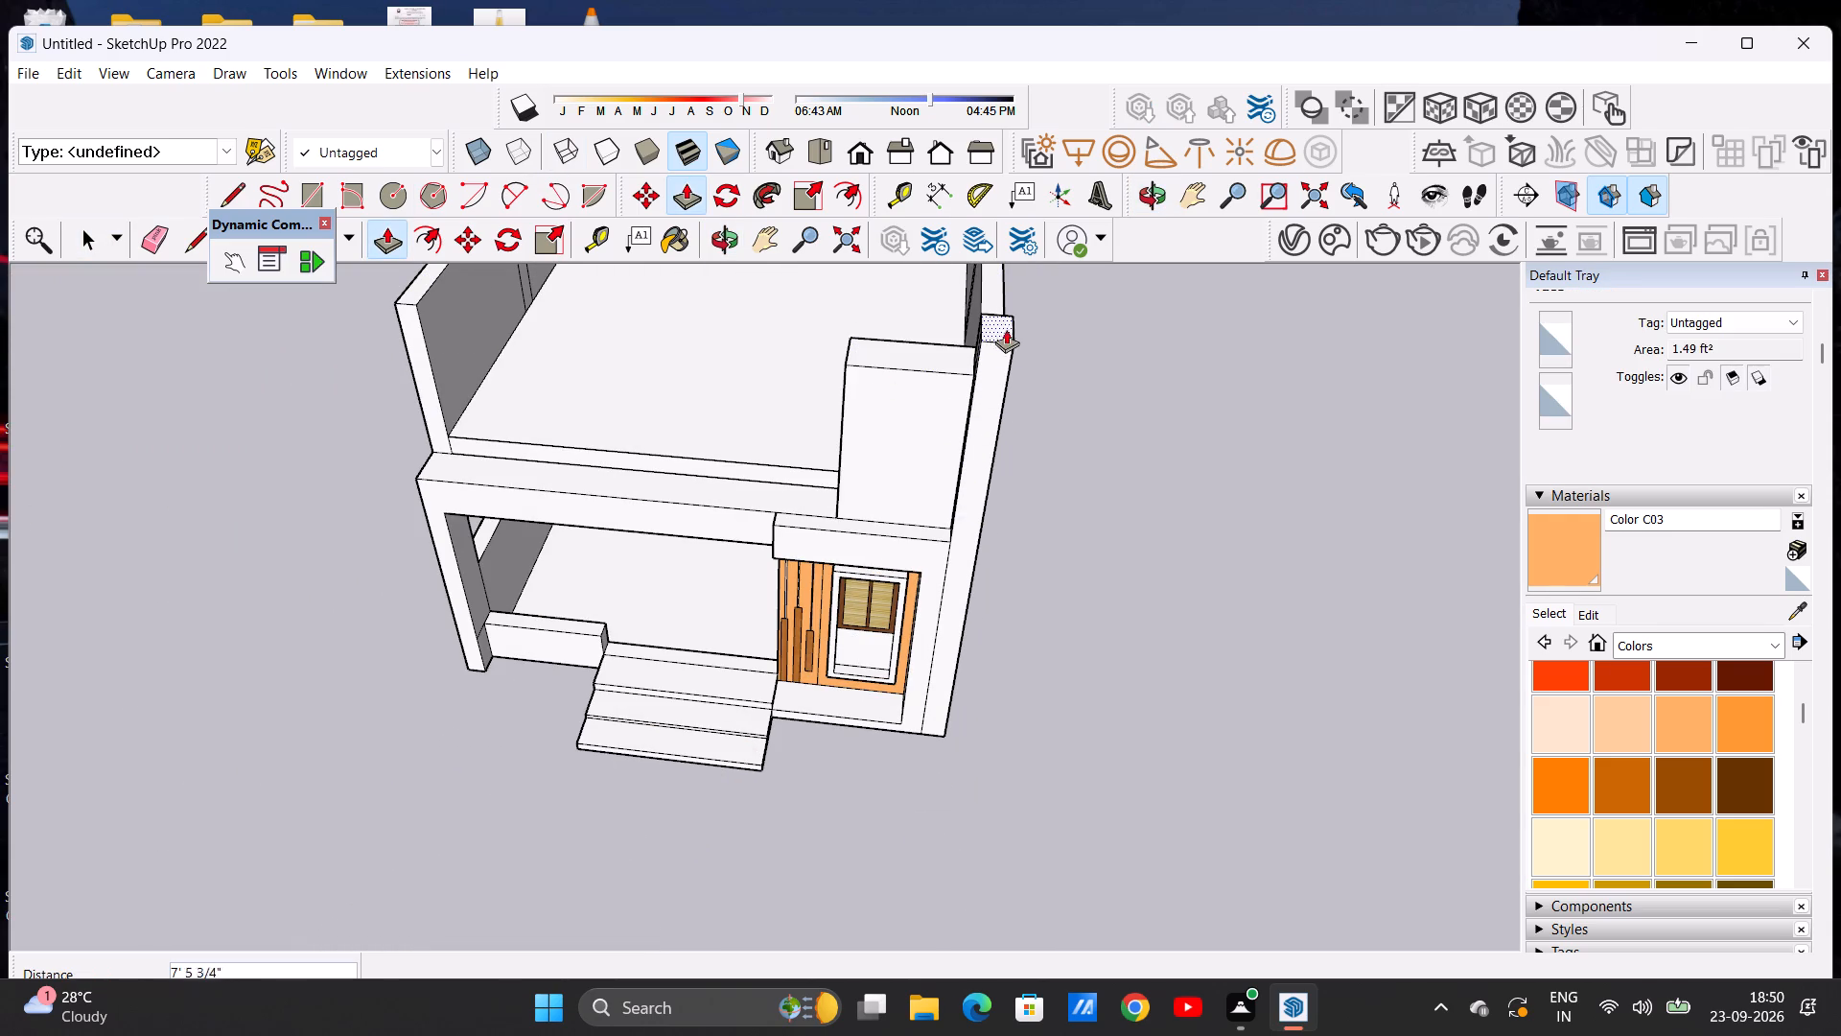
{"action": "left_click", "coordinate": [1009, 322]}
{"action": "key", "text": "space"}
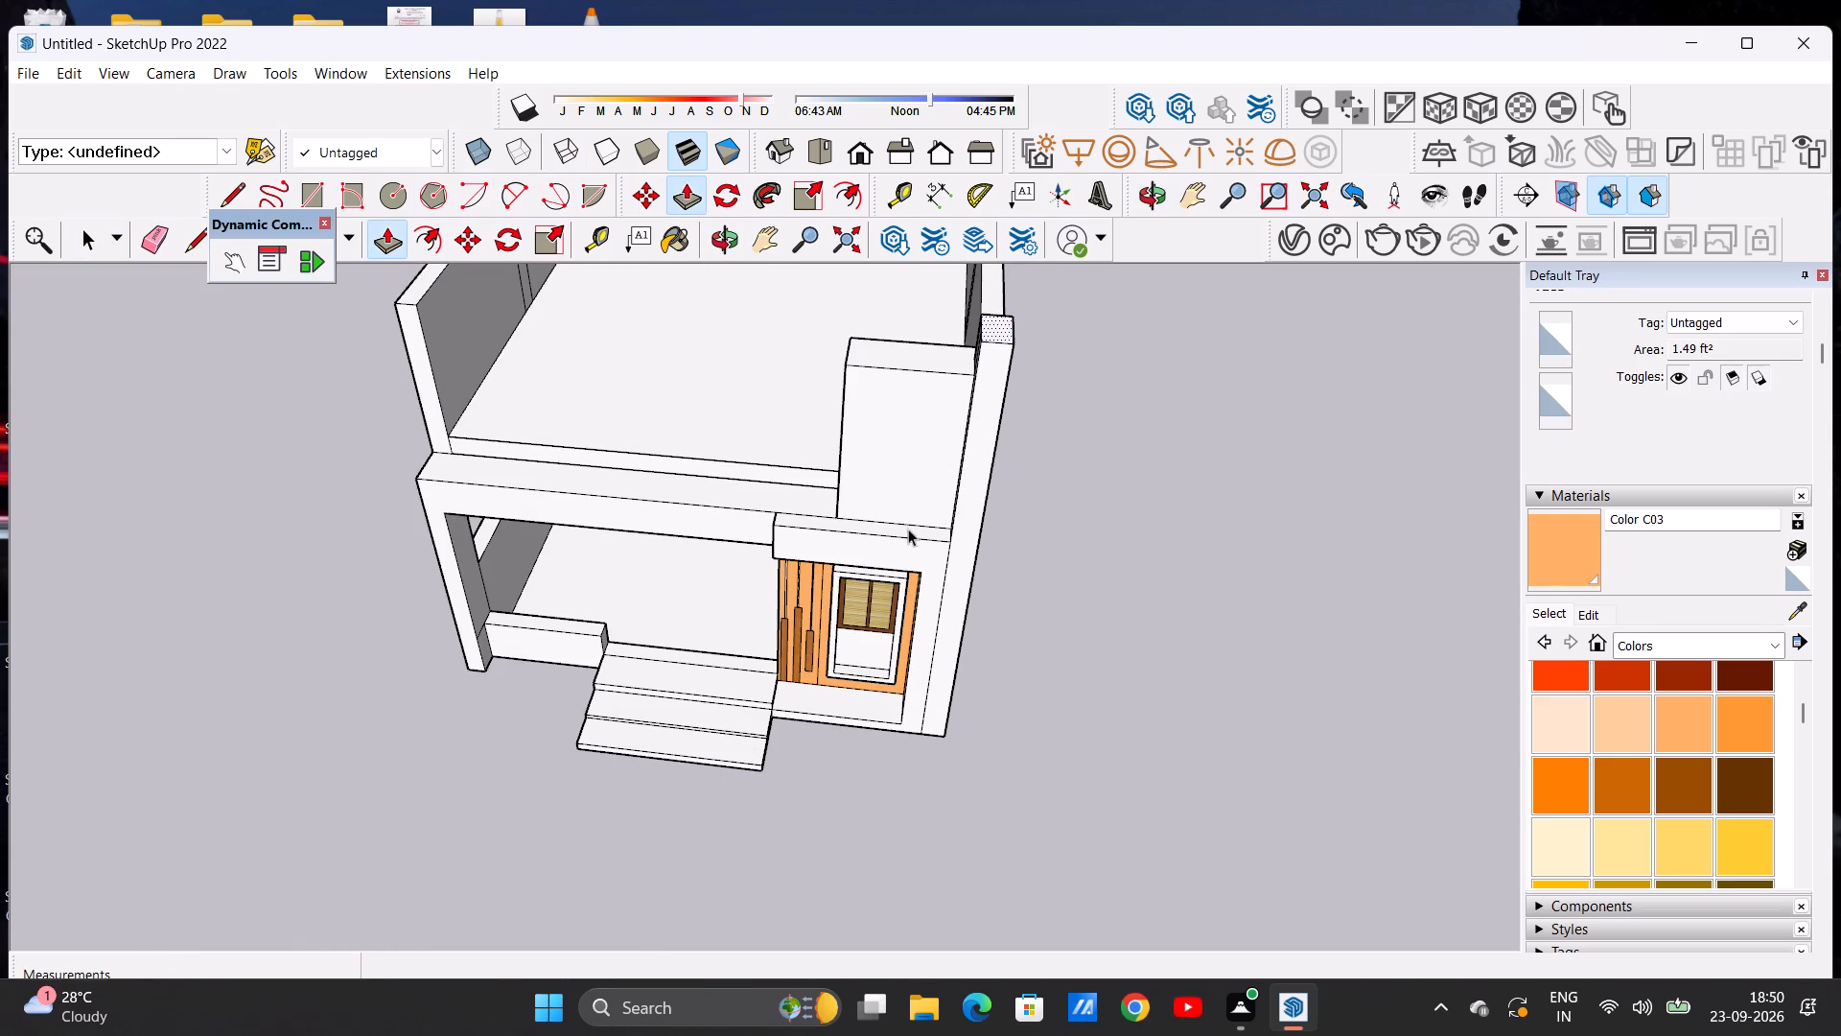
Erase the stray vertical line along the inner edge of the short front wall's end face.
{"action": "middle_click_drag", "start_coordinate": [907, 528], "coordinate": [933, 382]}
{"action": "scroll", "coordinate": [946, 397], "scroll_direction": "down", "scroll_amount": 12}
{"action": "scroll", "coordinate": [944, 371], "scroll_direction": "up", "scroll_amount": 4}
{"action": "scroll", "coordinate": [905, 375], "scroll_direction": "down", "scroll_amount": 1}
{"action": "middle_click_drag", "start_coordinate": [905, 375], "coordinate": [959, 376]}
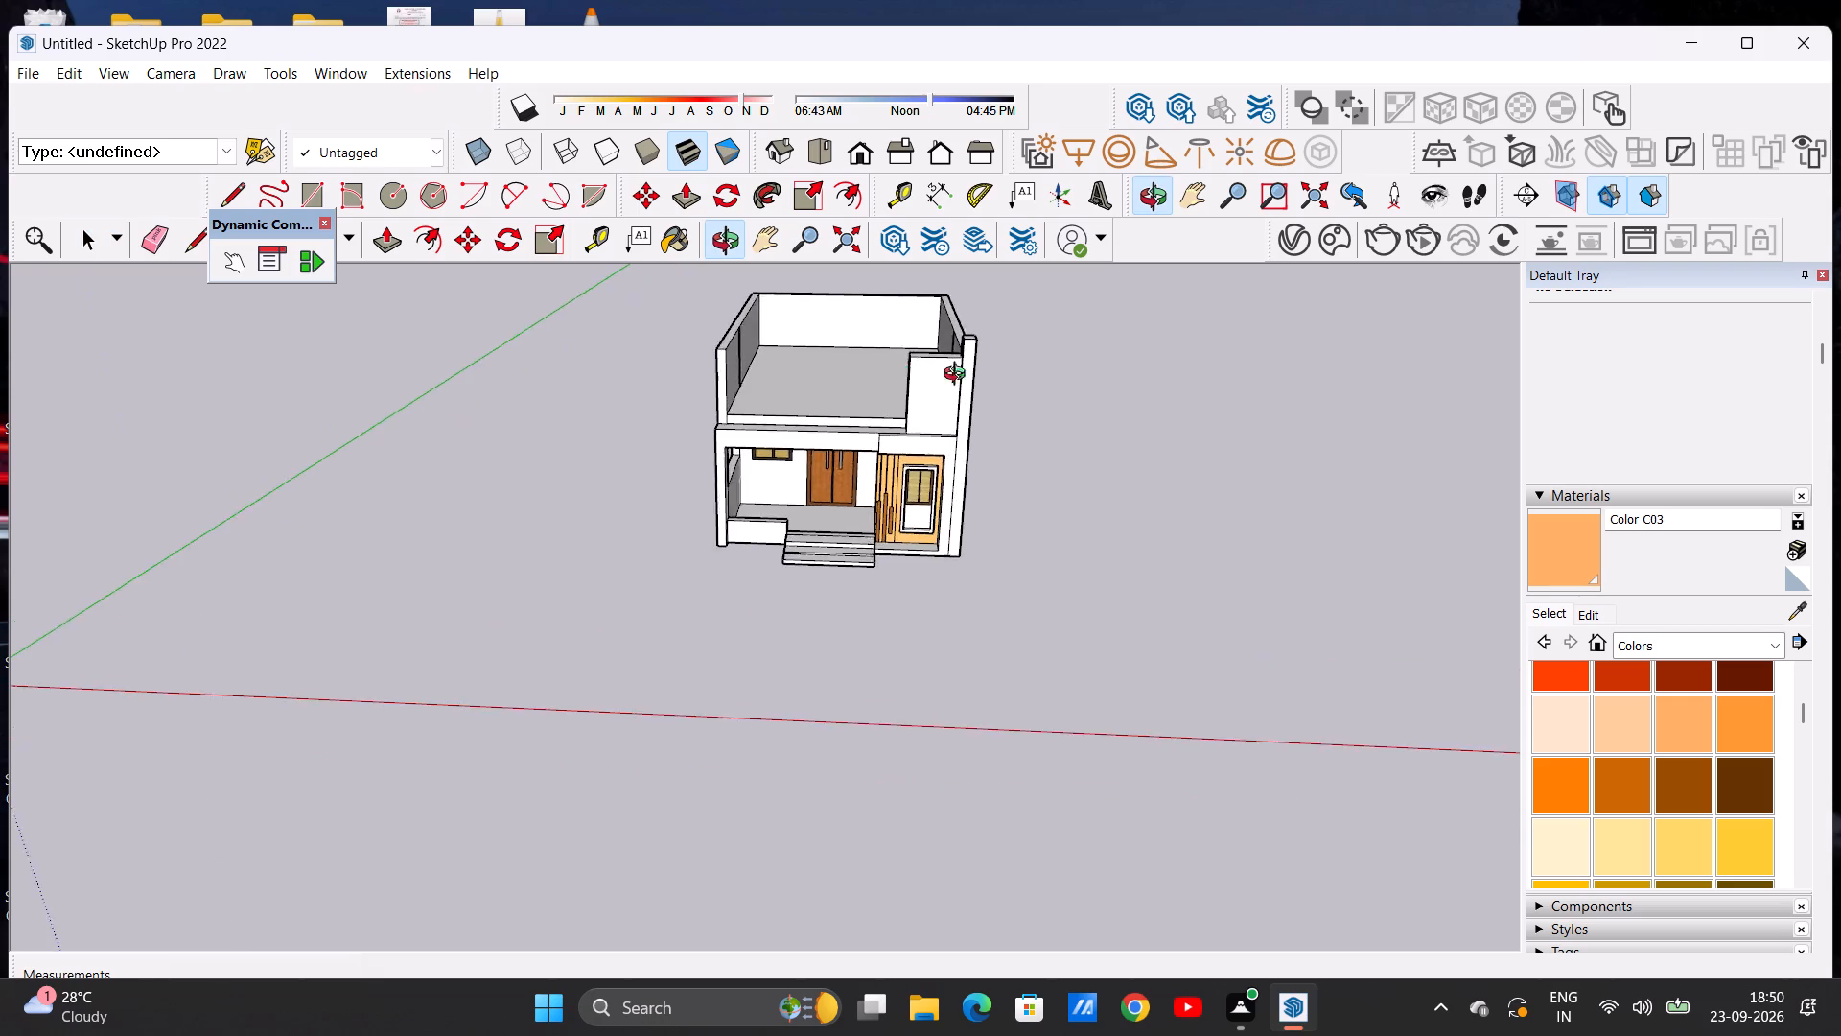
{"action": "middle_click_drag", "start_coordinate": [959, 376], "coordinate": [1202, 335]}
{"action": "scroll", "coordinate": [855, 392], "scroll_direction": "up", "scroll_amount": 5}
{"action": "middle_click_drag", "start_coordinate": [806, 438], "coordinate": [1088, 507]}
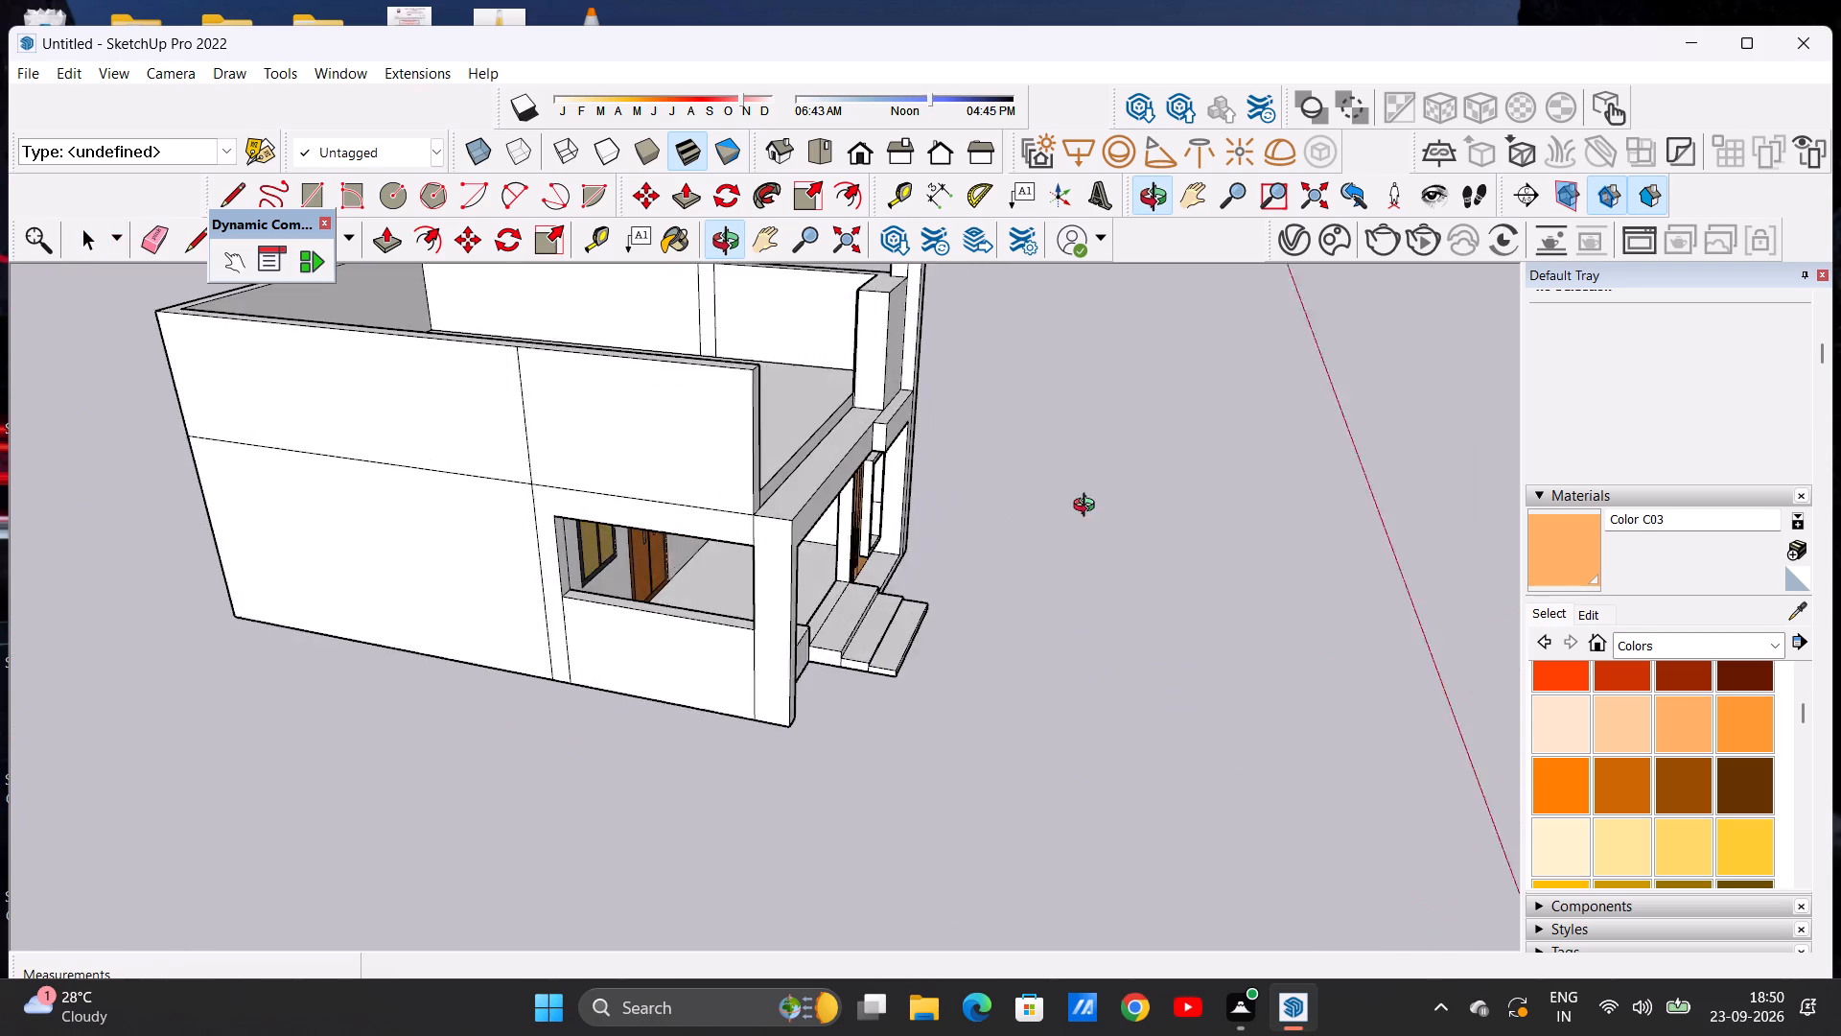
{"action": "middle_click_drag", "start_coordinate": [1088, 507], "coordinate": [1110, 502]}
{"action": "scroll", "coordinate": [943, 353], "scroll_direction": "up", "scroll_amount": 4}
{"action": "scroll", "coordinate": [810, 324], "scroll_direction": "up", "scroll_amount": 7}
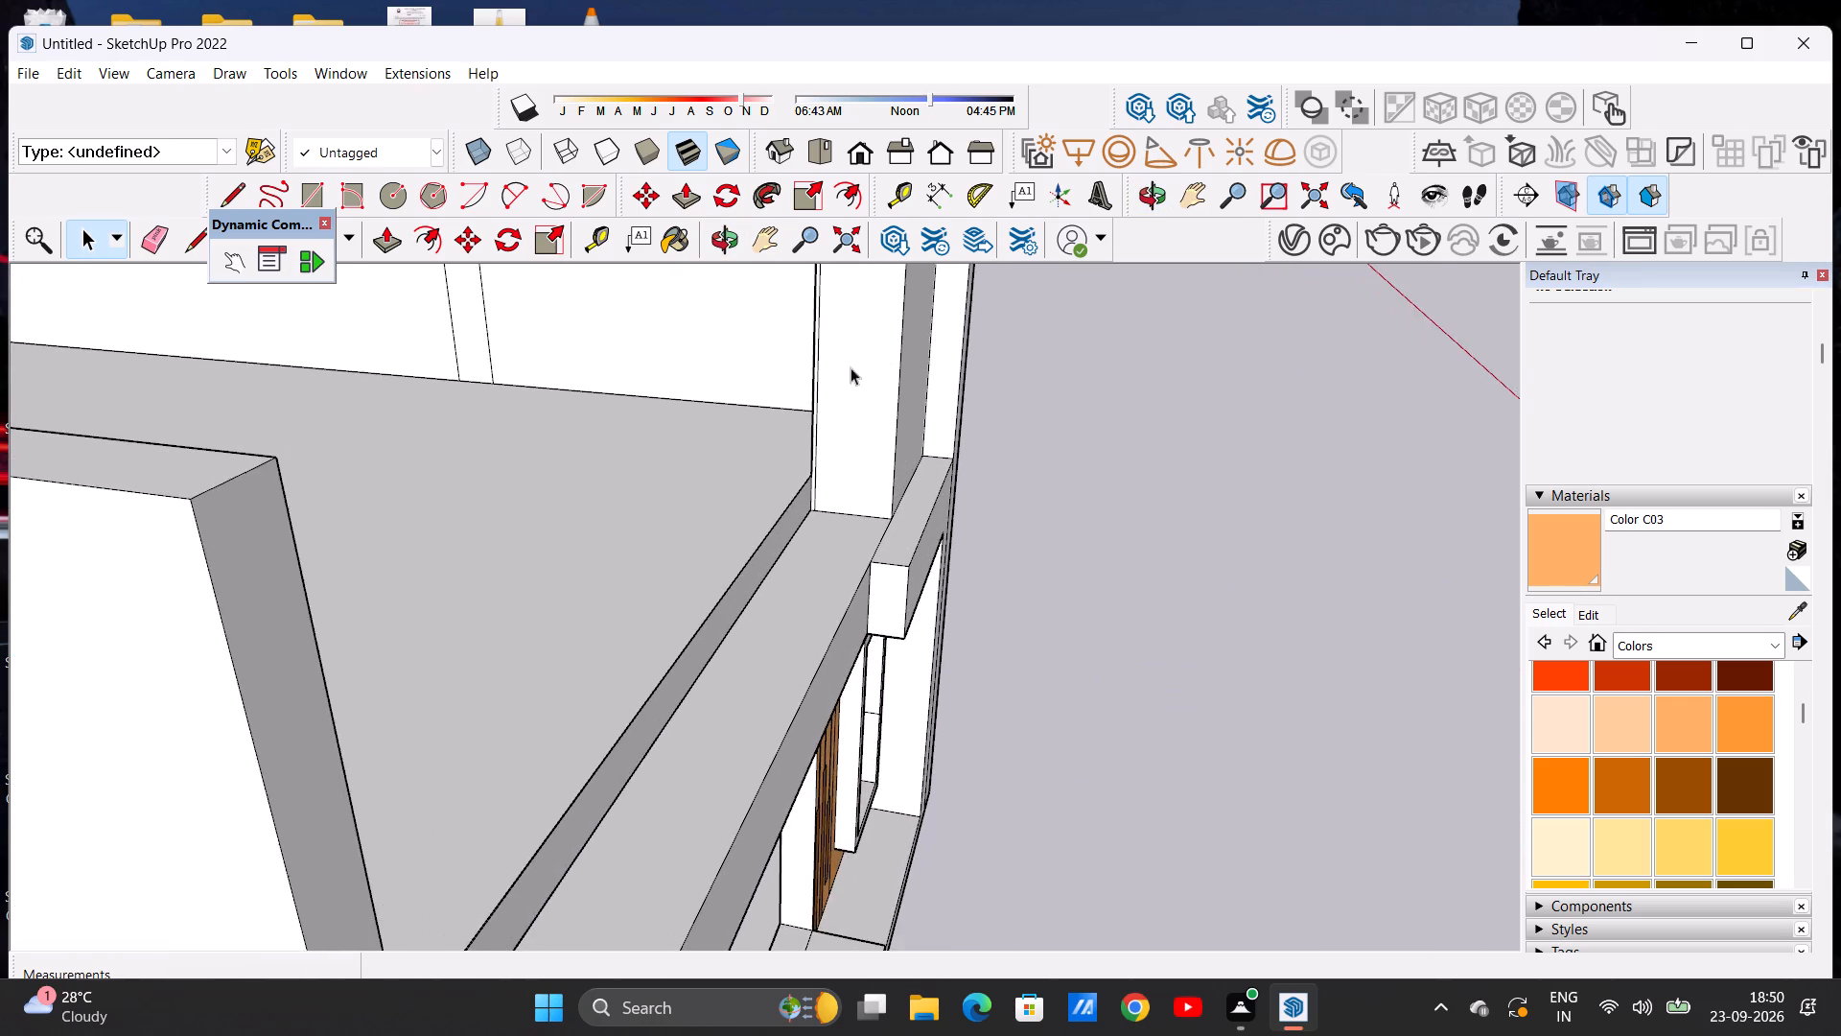
{"action": "scroll", "coordinate": [851, 367], "scroll_direction": "up", "scroll_amount": 5}
{"action": "scroll", "coordinate": [837, 386], "scroll_direction": "down", "scroll_amount": 11}
{"action": "middle_click_drag", "start_coordinate": [819, 370], "coordinate": [920, 385]}
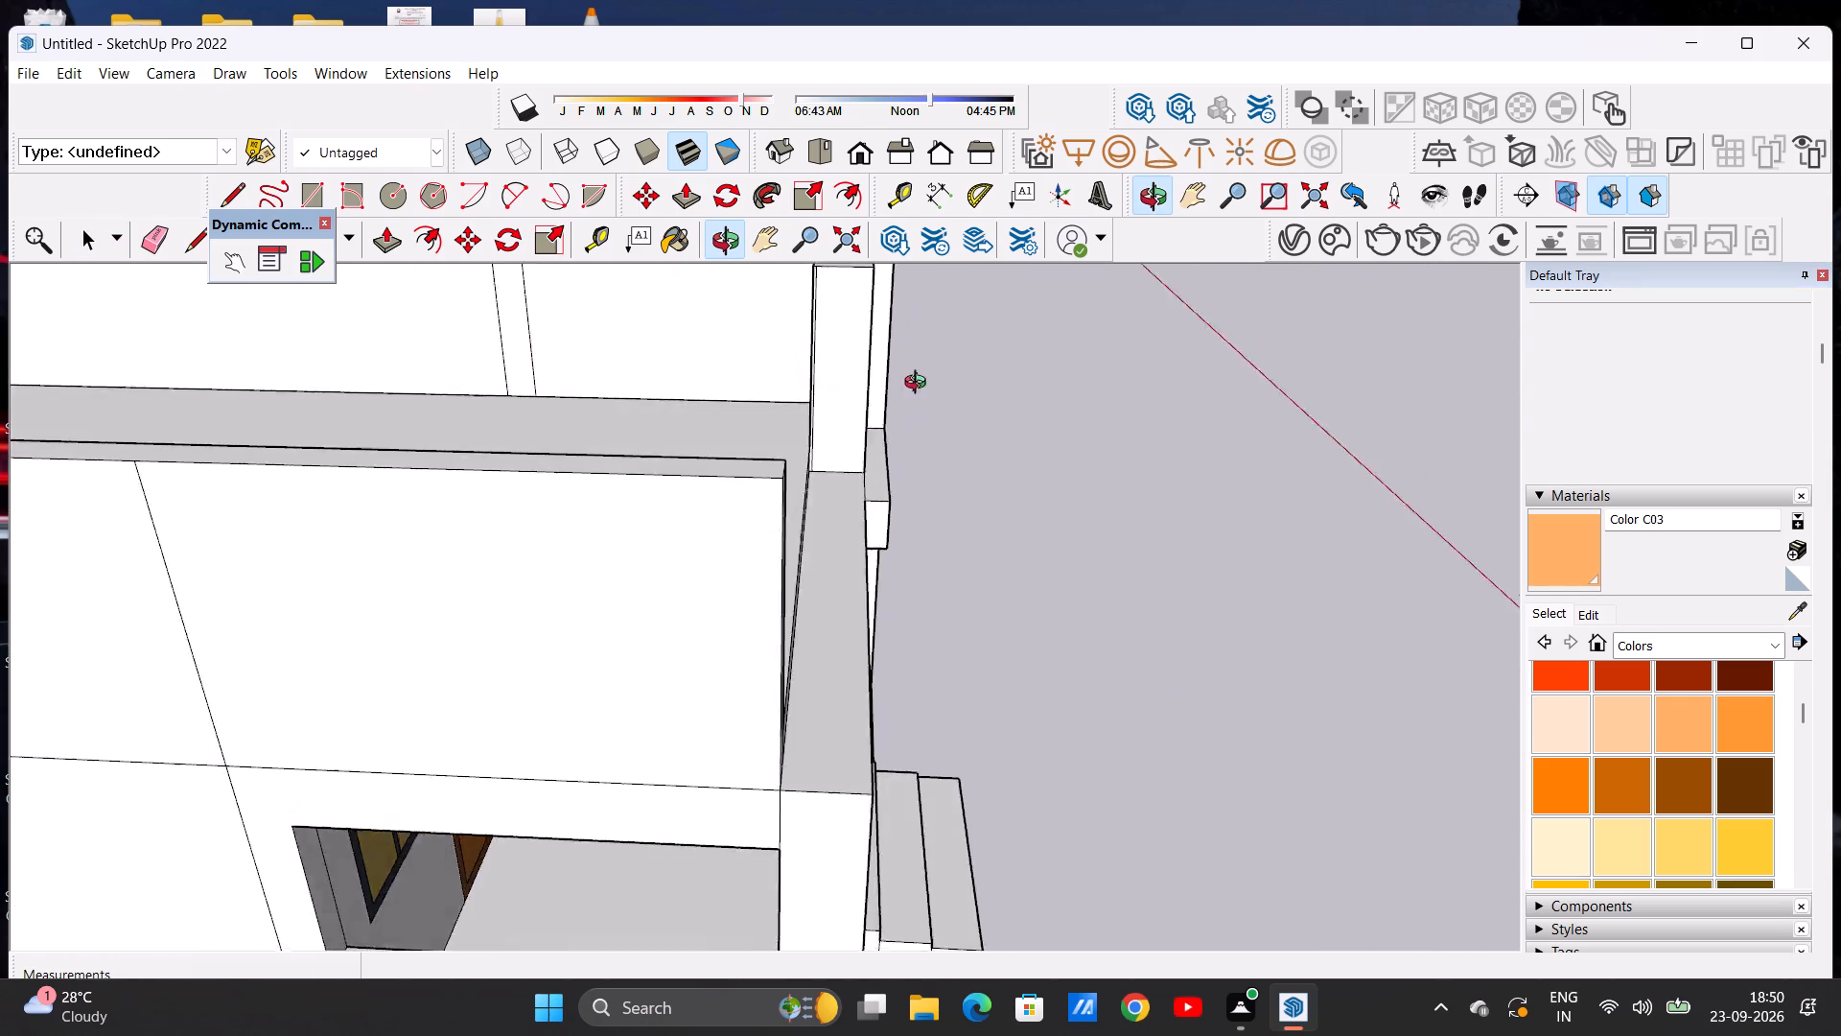
{"action": "middle_click_drag", "start_coordinate": [920, 385], "coordinate": [972, 493]}
{"action": "scroll", "coordinate": [844, 284], "scroll_direction": "up", "scroll_amount": 9}
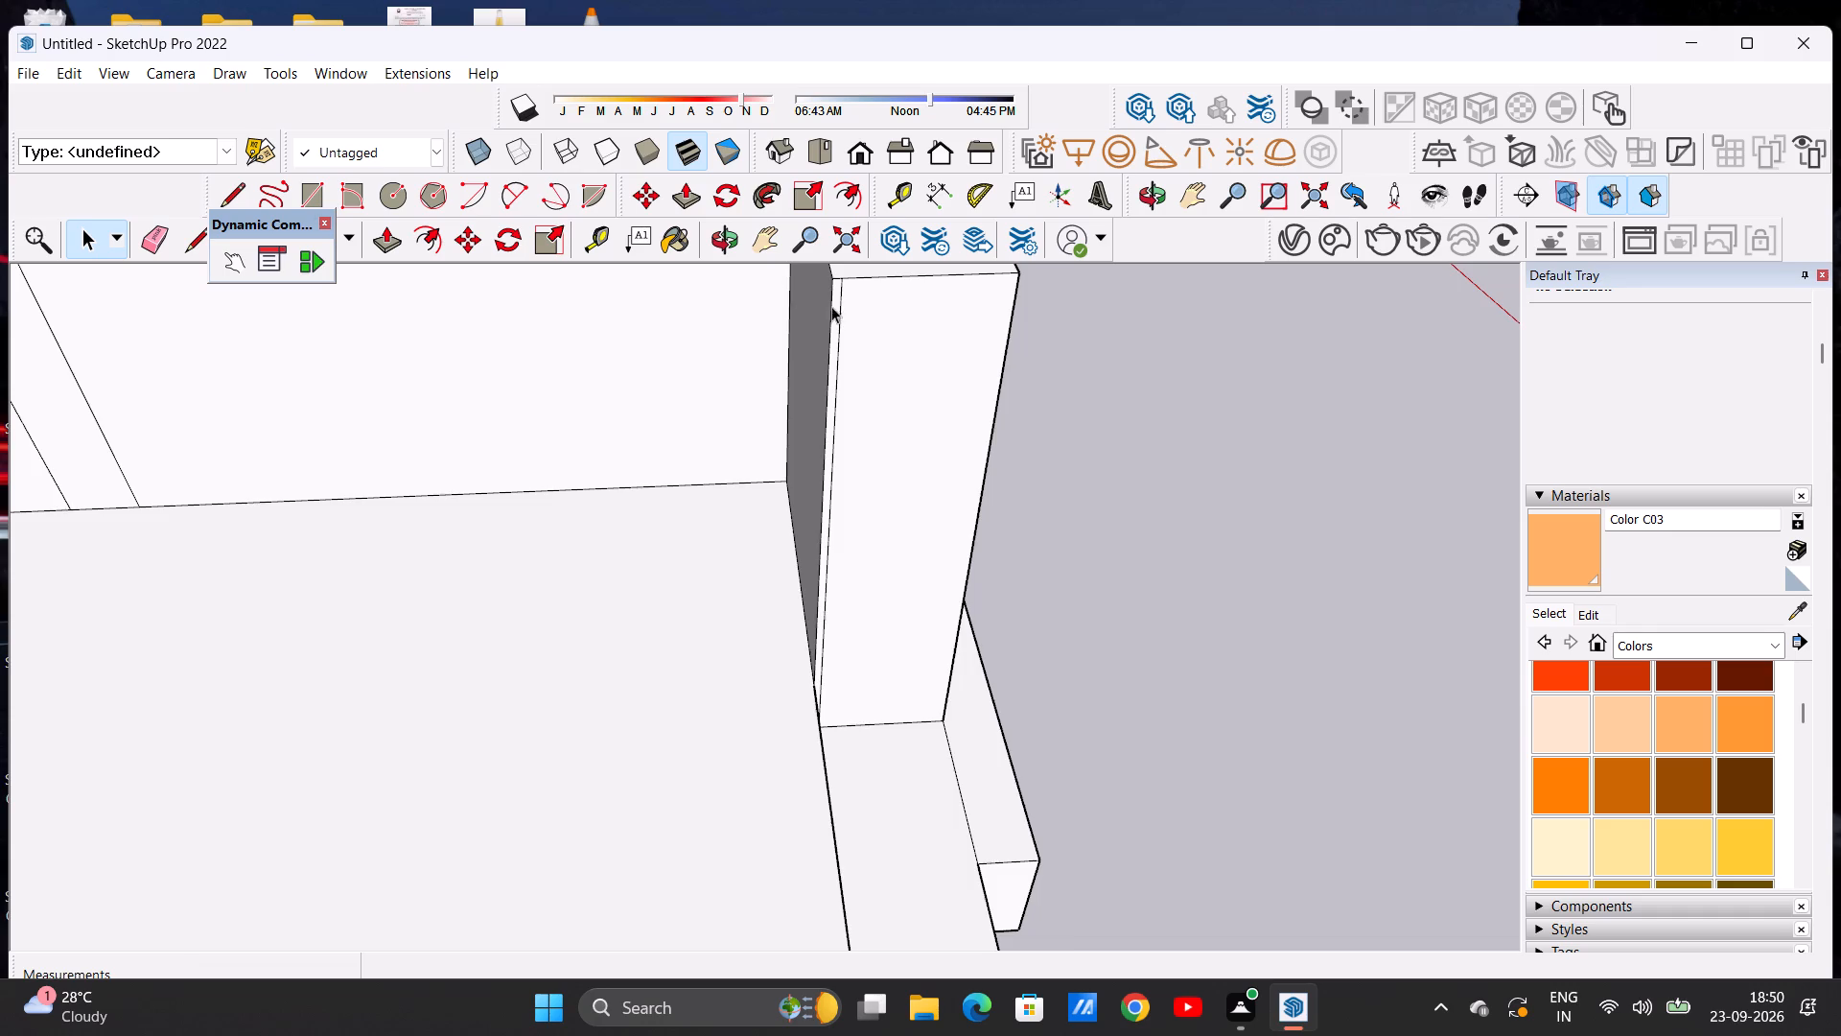
{"action": "scroll", "coordinate": [867, 299], "scroll_direction": "up", "scroll_amount": 8}
{"action": "scroll", "coordinate": [825, 350], "scroll_direction": "down", "scroll_amount": 10}
{"action": "scroll", "coordinate": [837, 314], "scroll_direction": "up", "scroll_amount": 5}
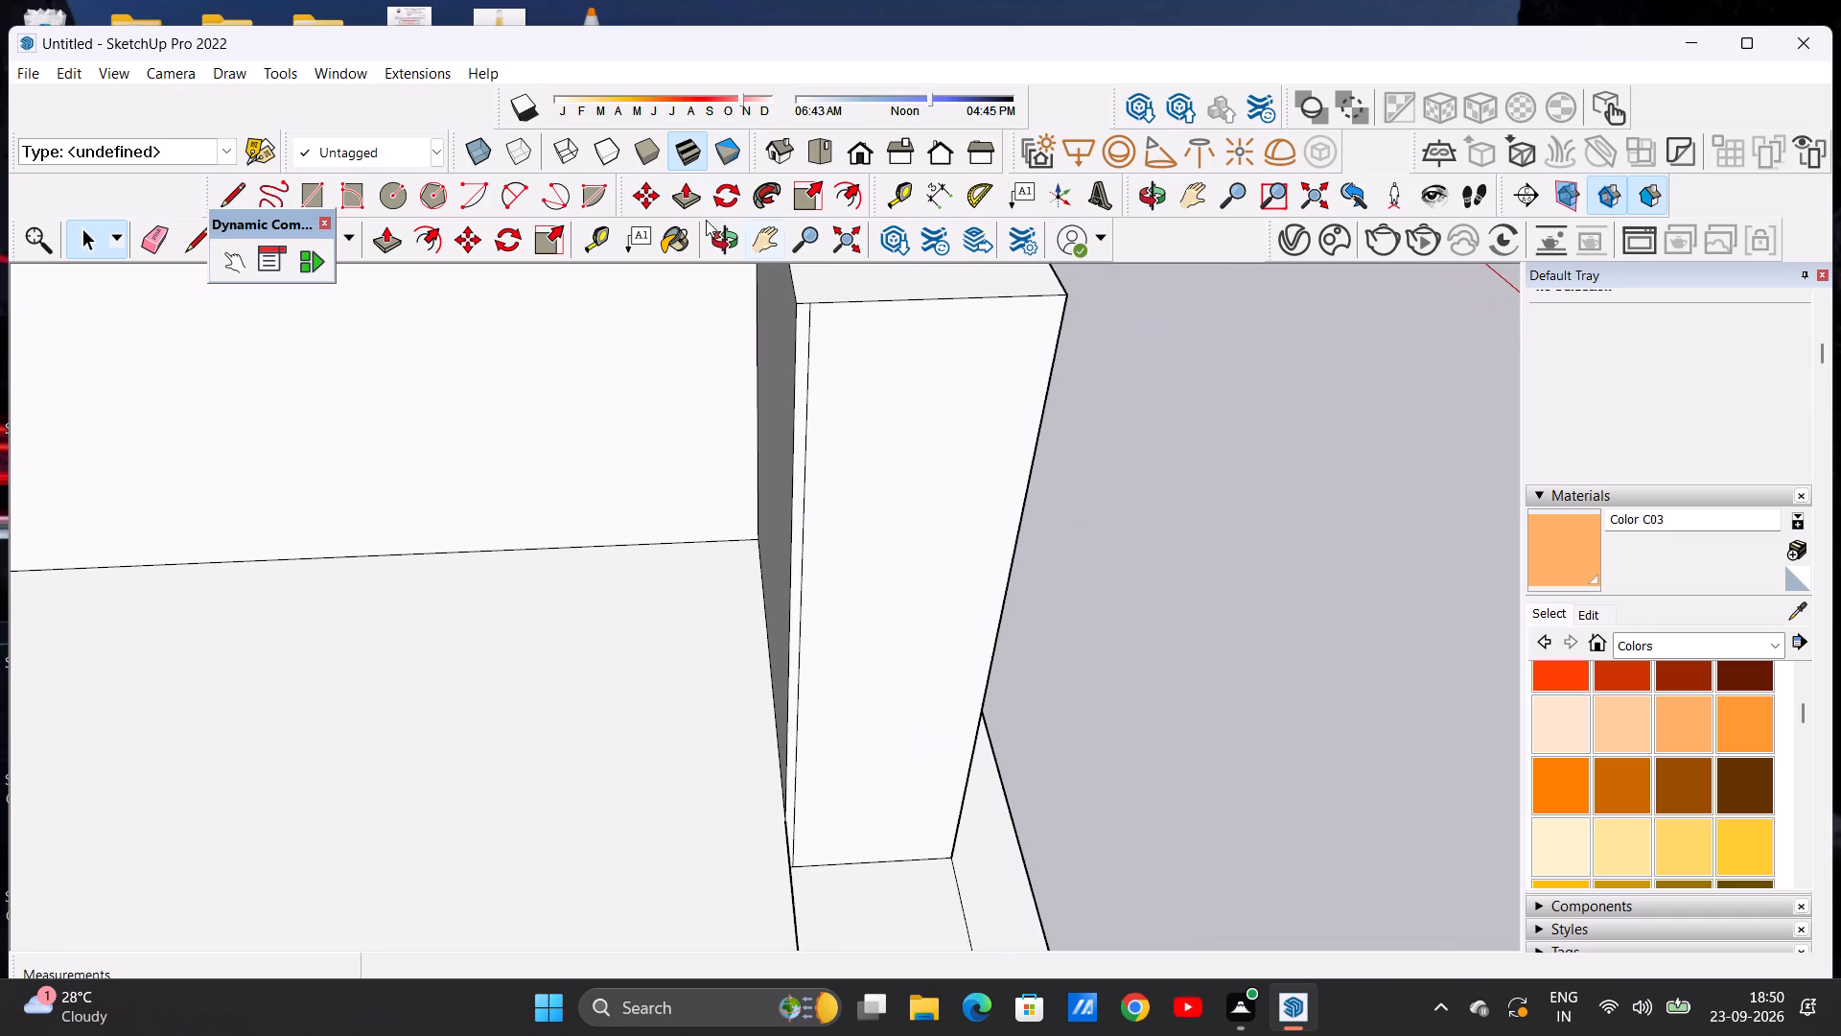
{"action": "left_click", "coordinate": [165, 234]}
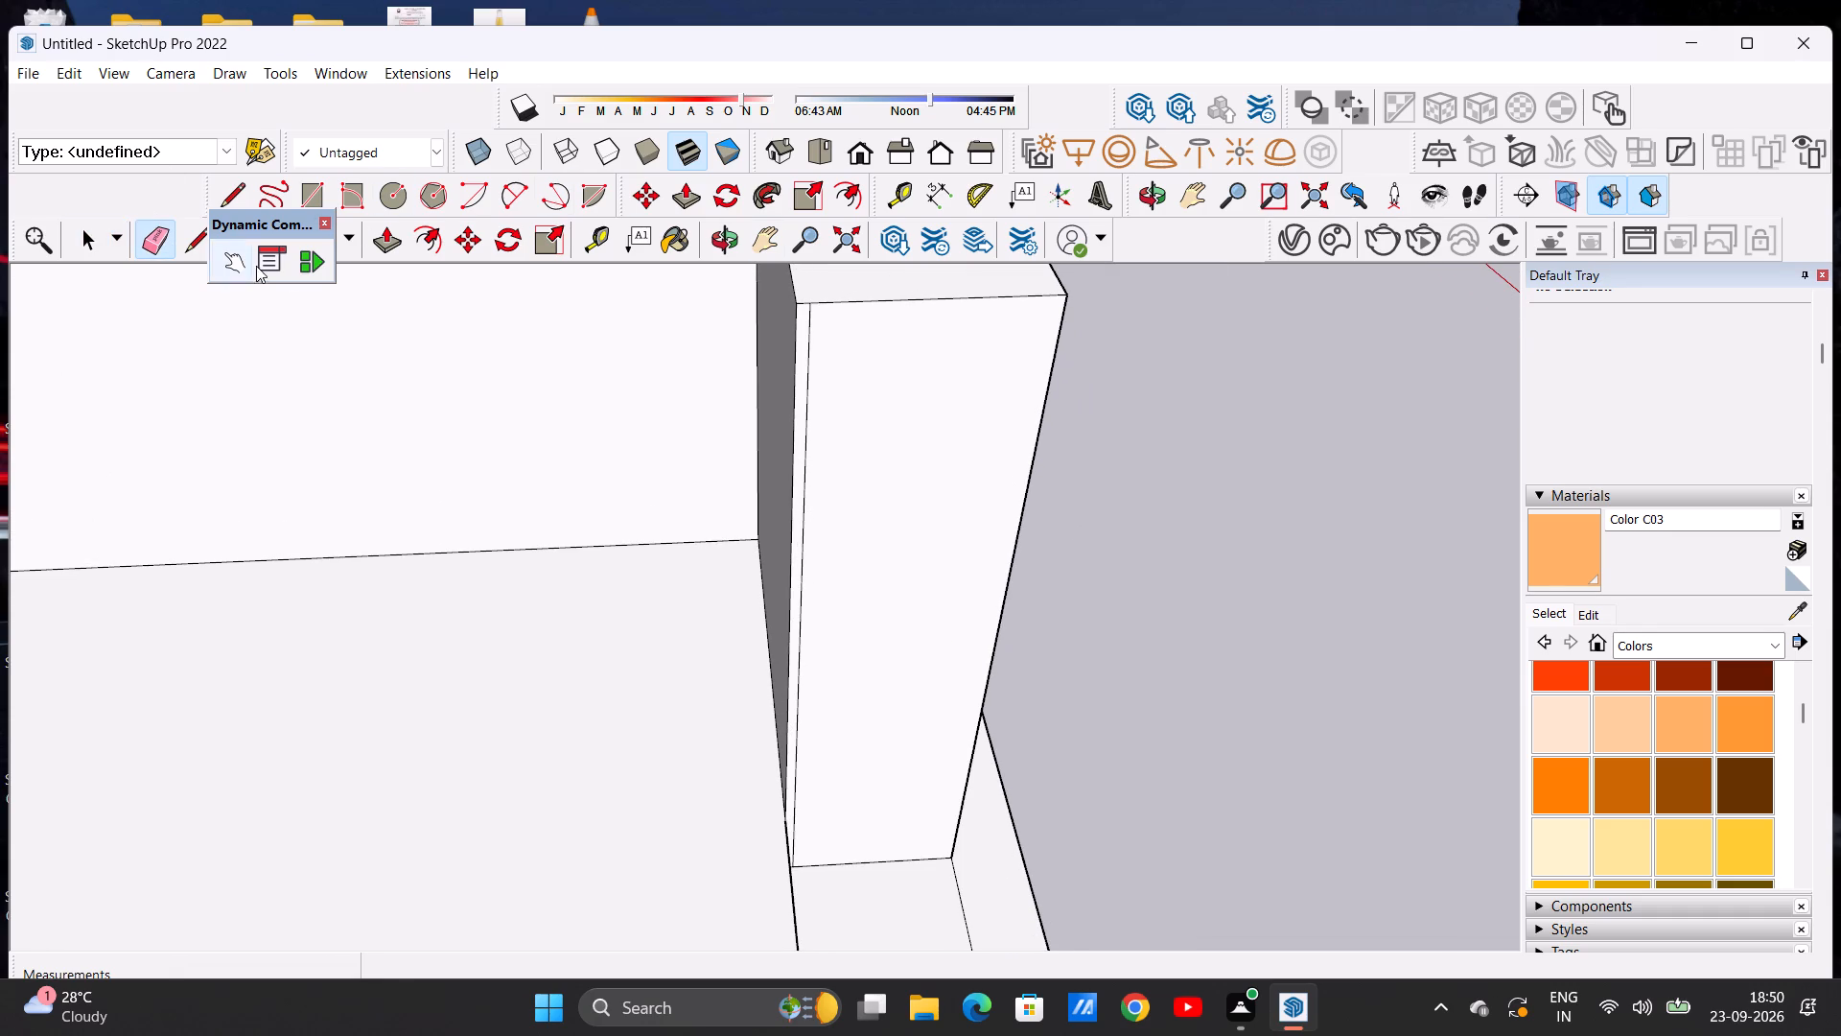
{"action": "left_click", "coordinate": [808, 372]}
{"action": "scroll", "coordinate": [830, 402], "scroll_direction": "down", "scroll_amount": 6}
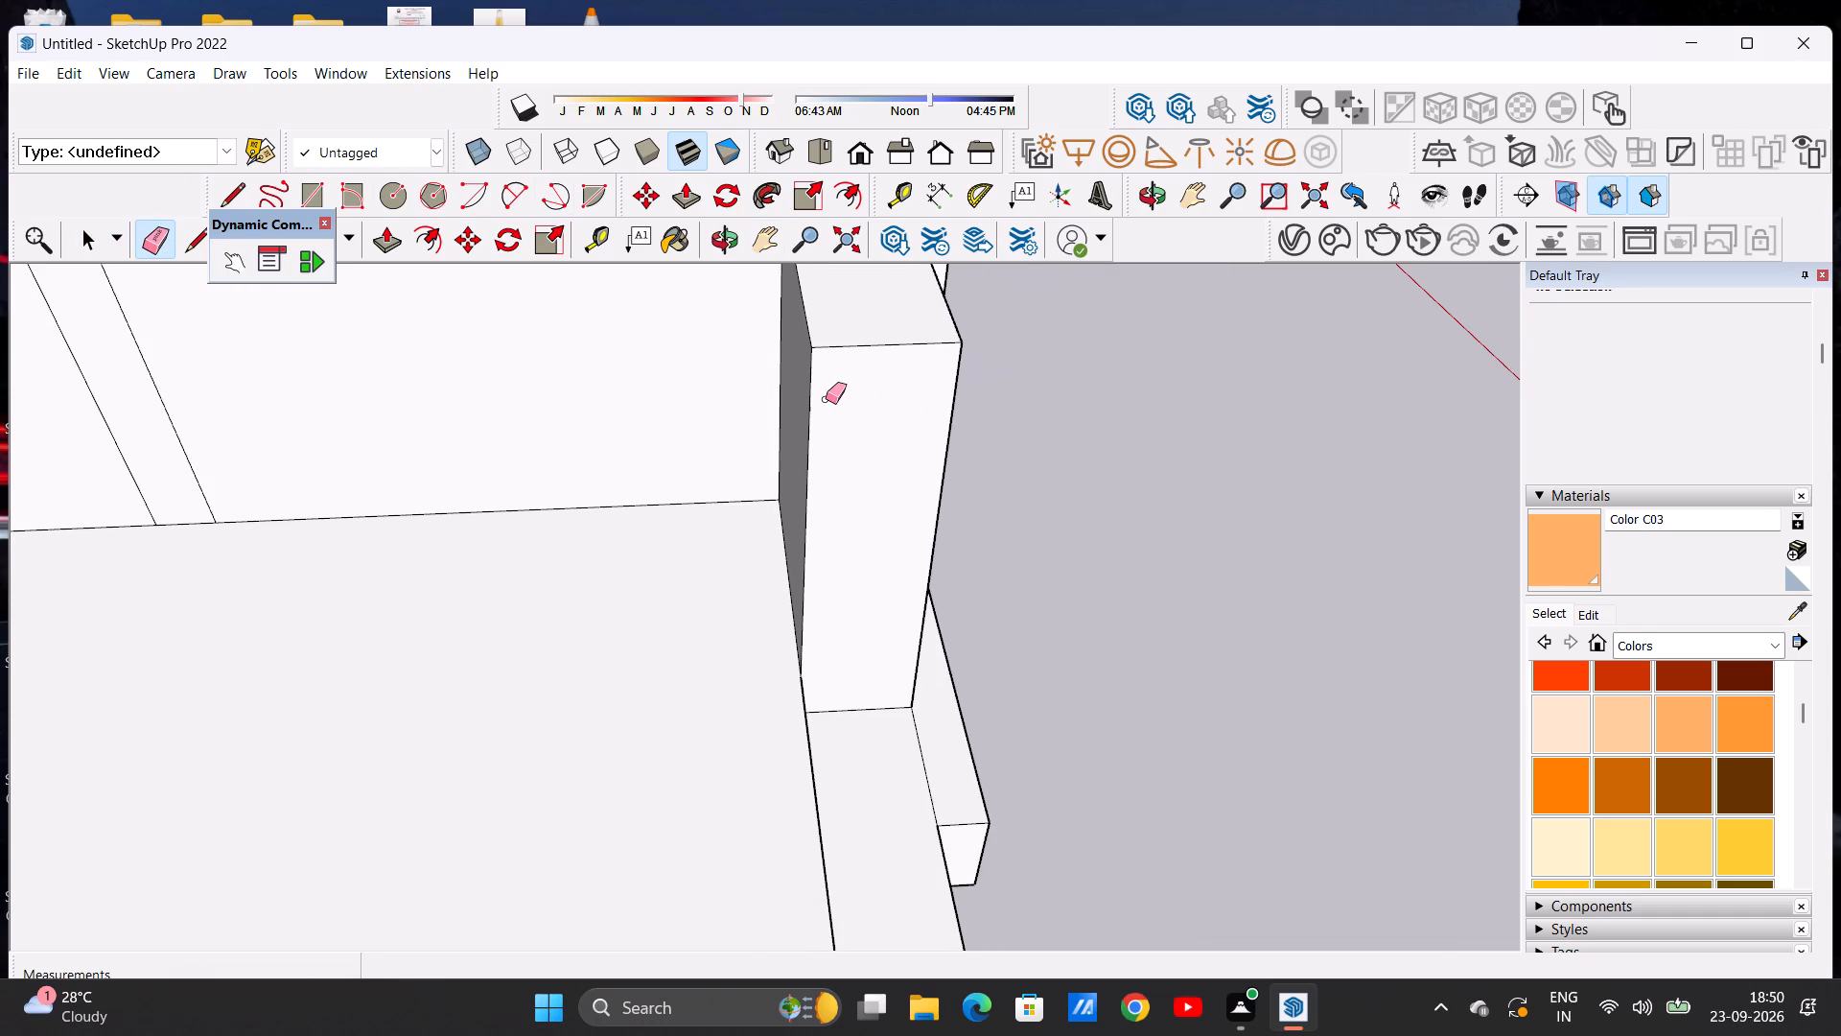
{"action": "key", "text": "space"}
Draw a horizontal line about 1' 8" long across the short front wall's end face, splitting it into upper and lower parts.
{"action": "middle_click_drag", "start_coordinate": [849, 607], "coordinate": [789, 536]}
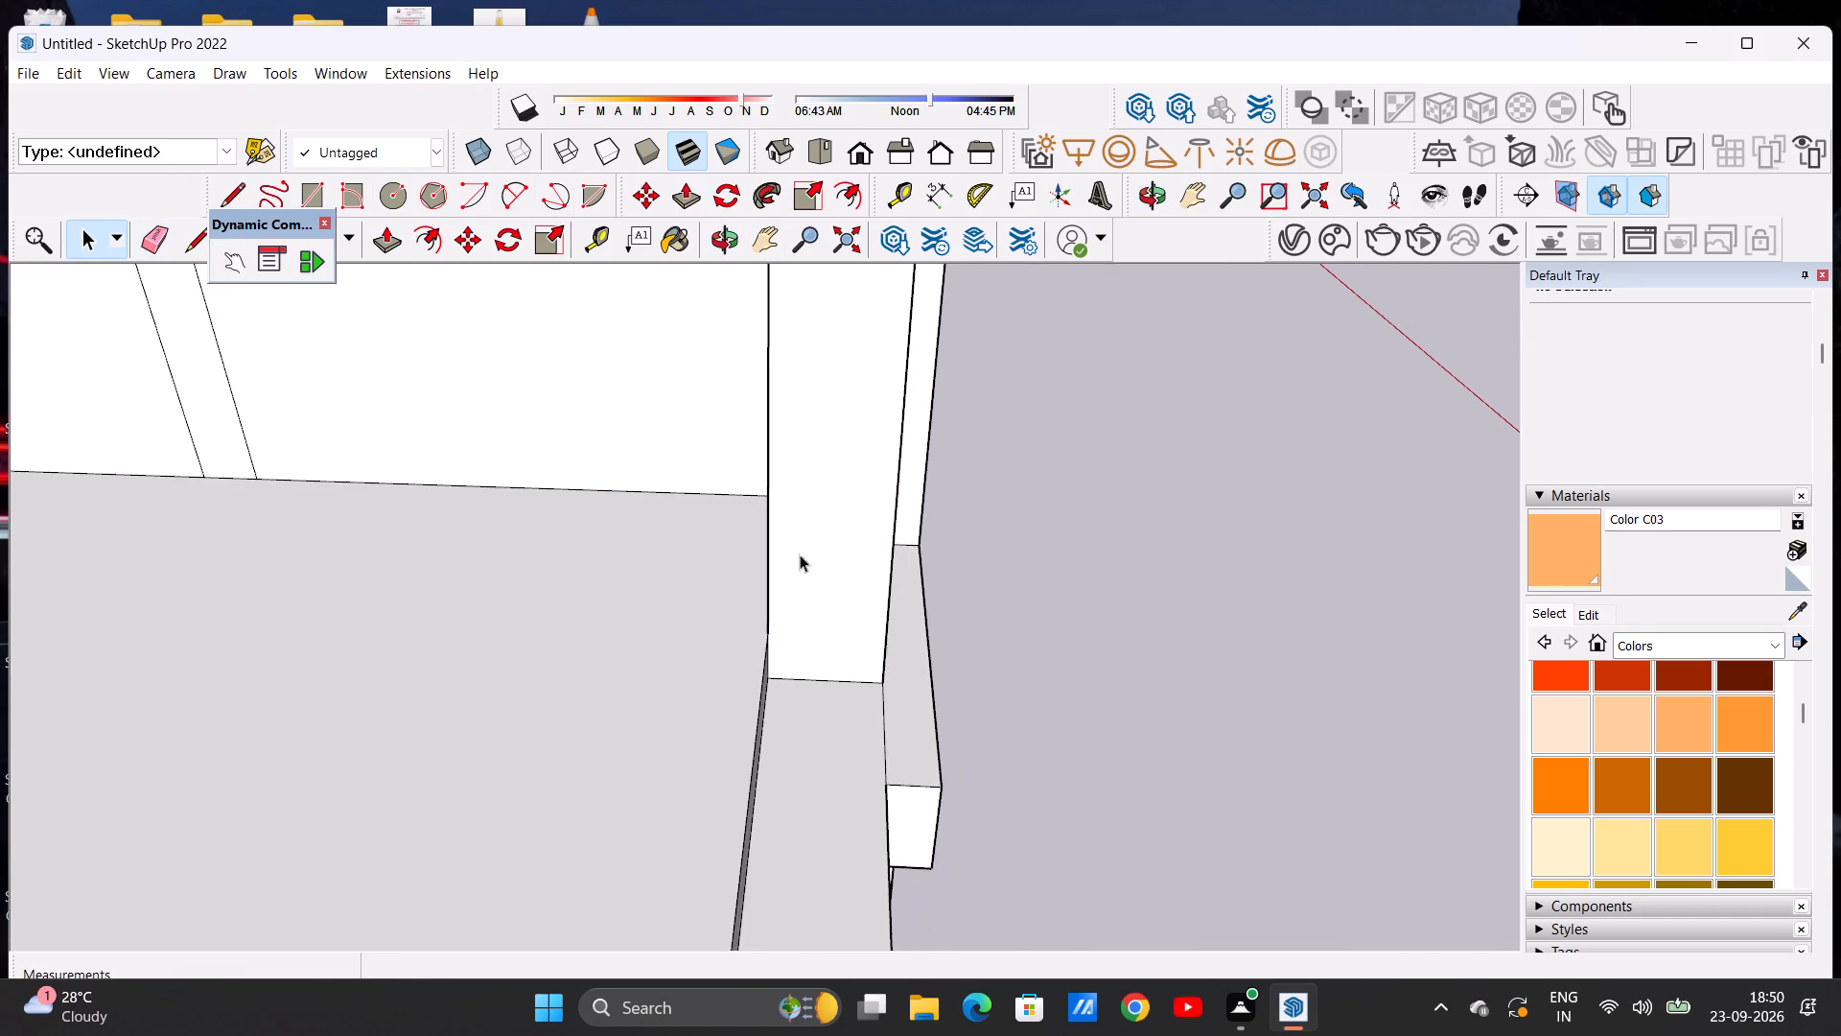
{"action": "scroll", "coordinate": [808, 582], "scroll_direction": "down", "scroll_amount": 7}
{"action": "scroll", "coordinate": [827, 477], "scroll_direction": "up", "scroll_amount": 3}
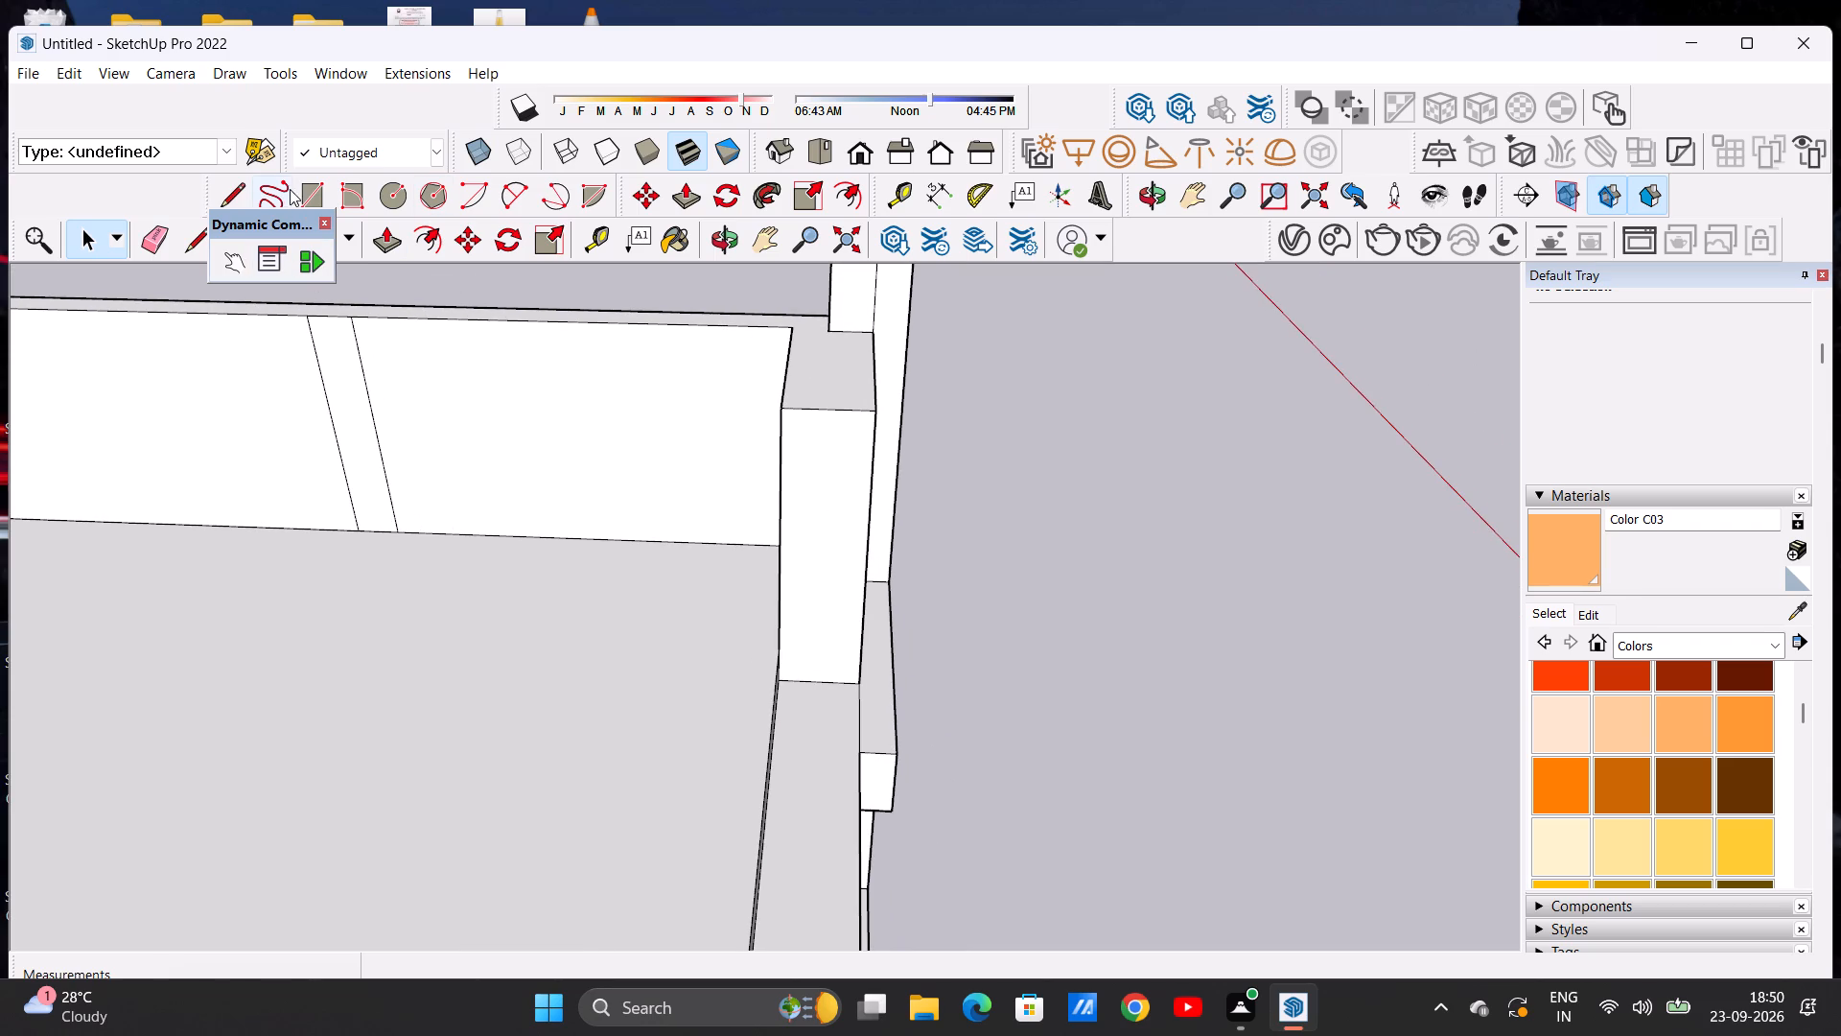
{"action": "left_click", "coordinate": [238, 190]}
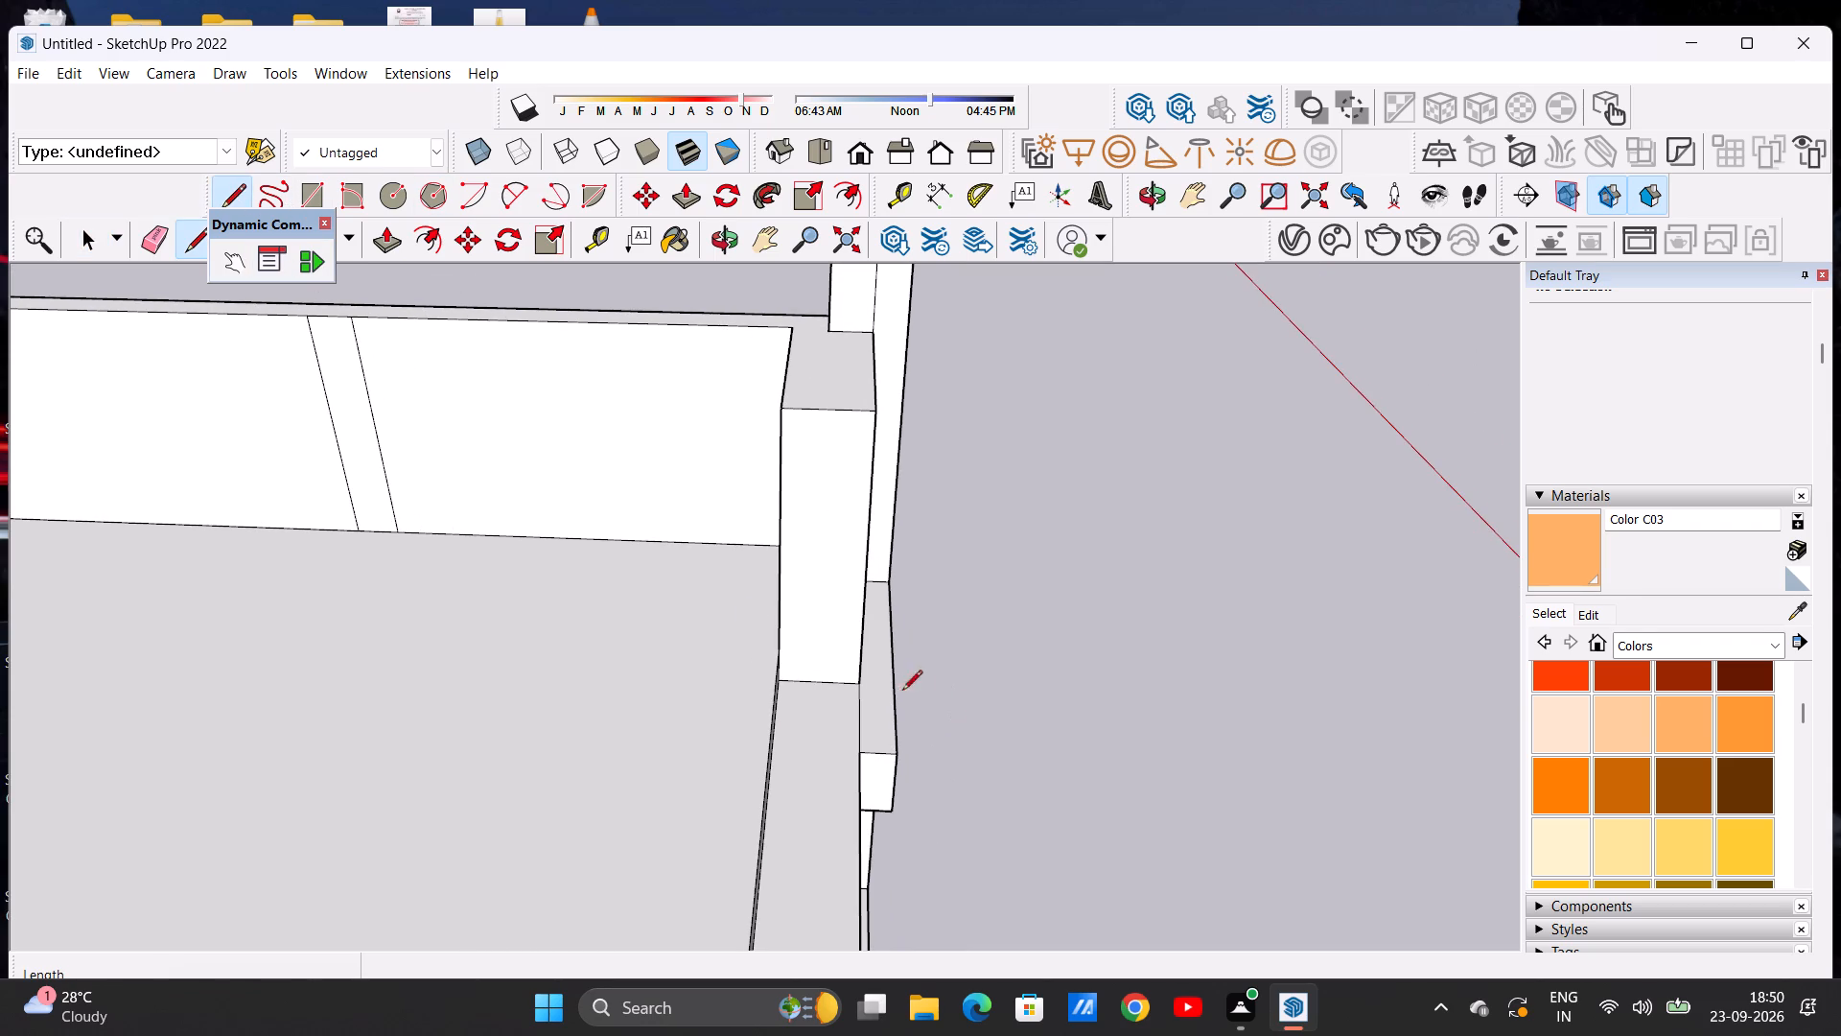
{"action": "middle_click_drag", "start_coordinate": [872, 695], "coordinate": [874, 581]}
{"action": "scroll", "coordinate": [791, 471], "scroll_direction": "up", "scroll_amount": 4}
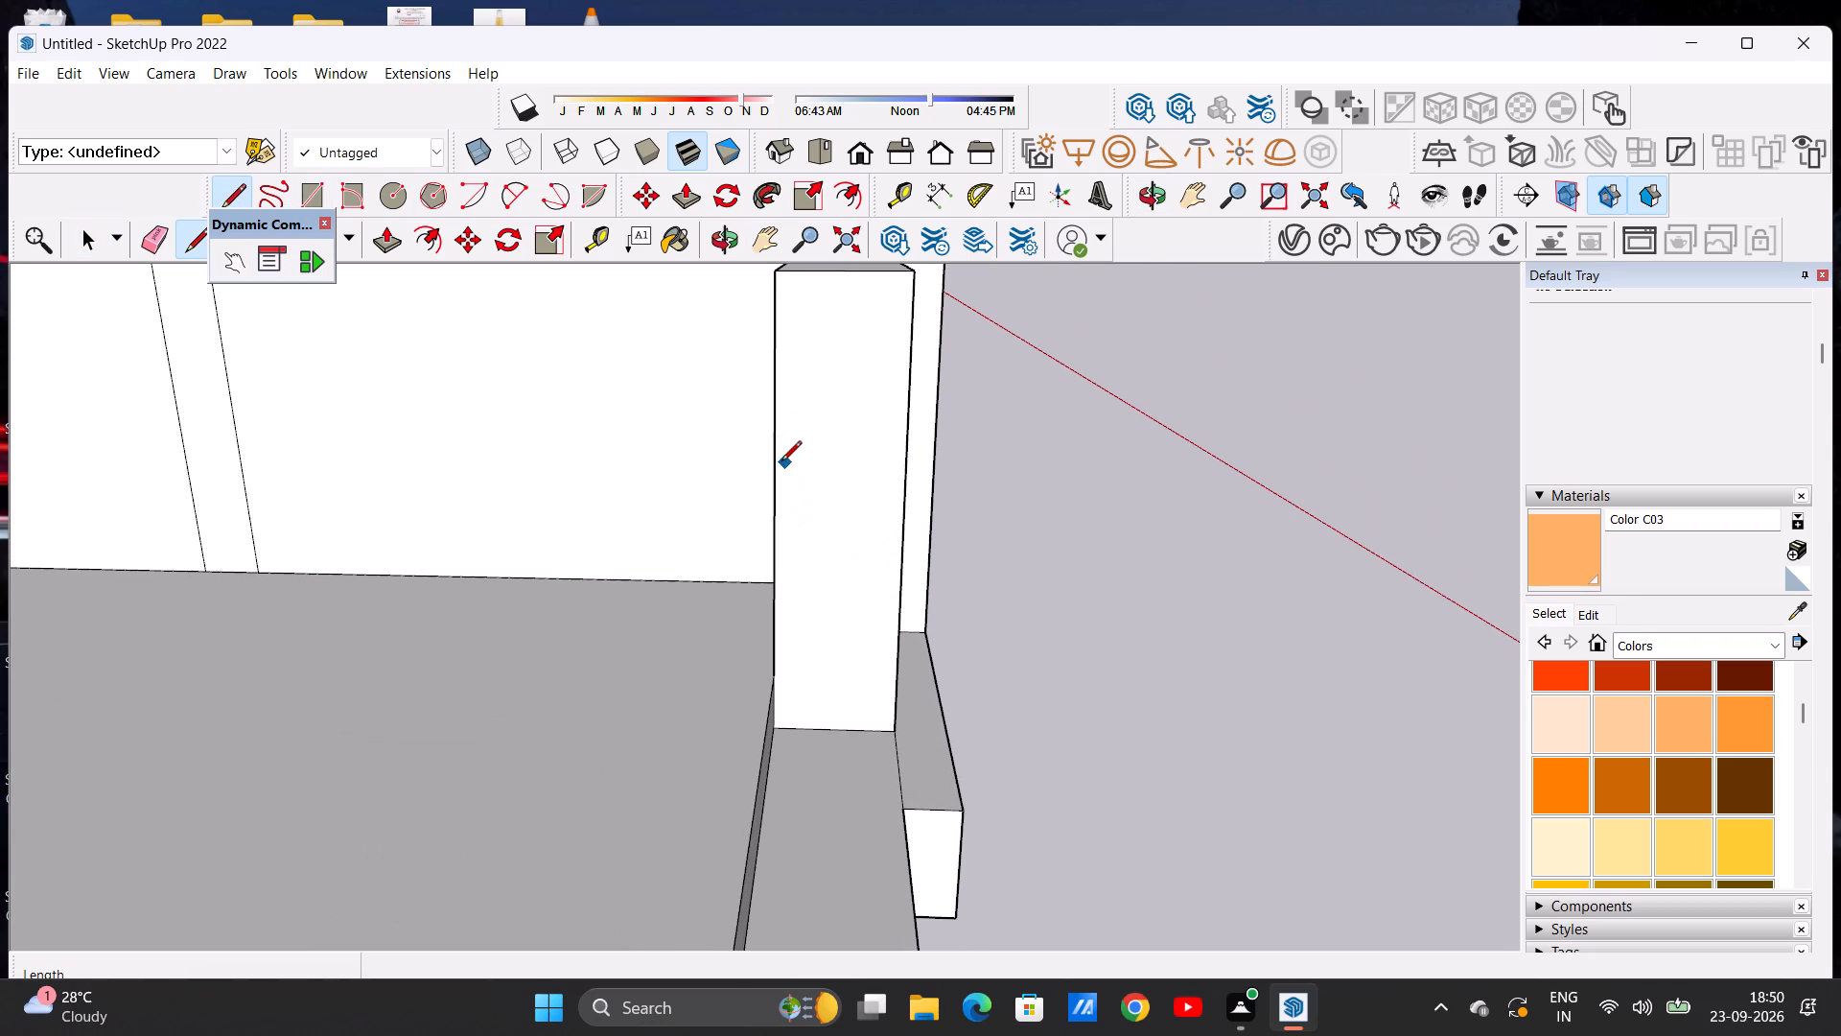
{"action": "left_click", "coordinate": [778, 445]}
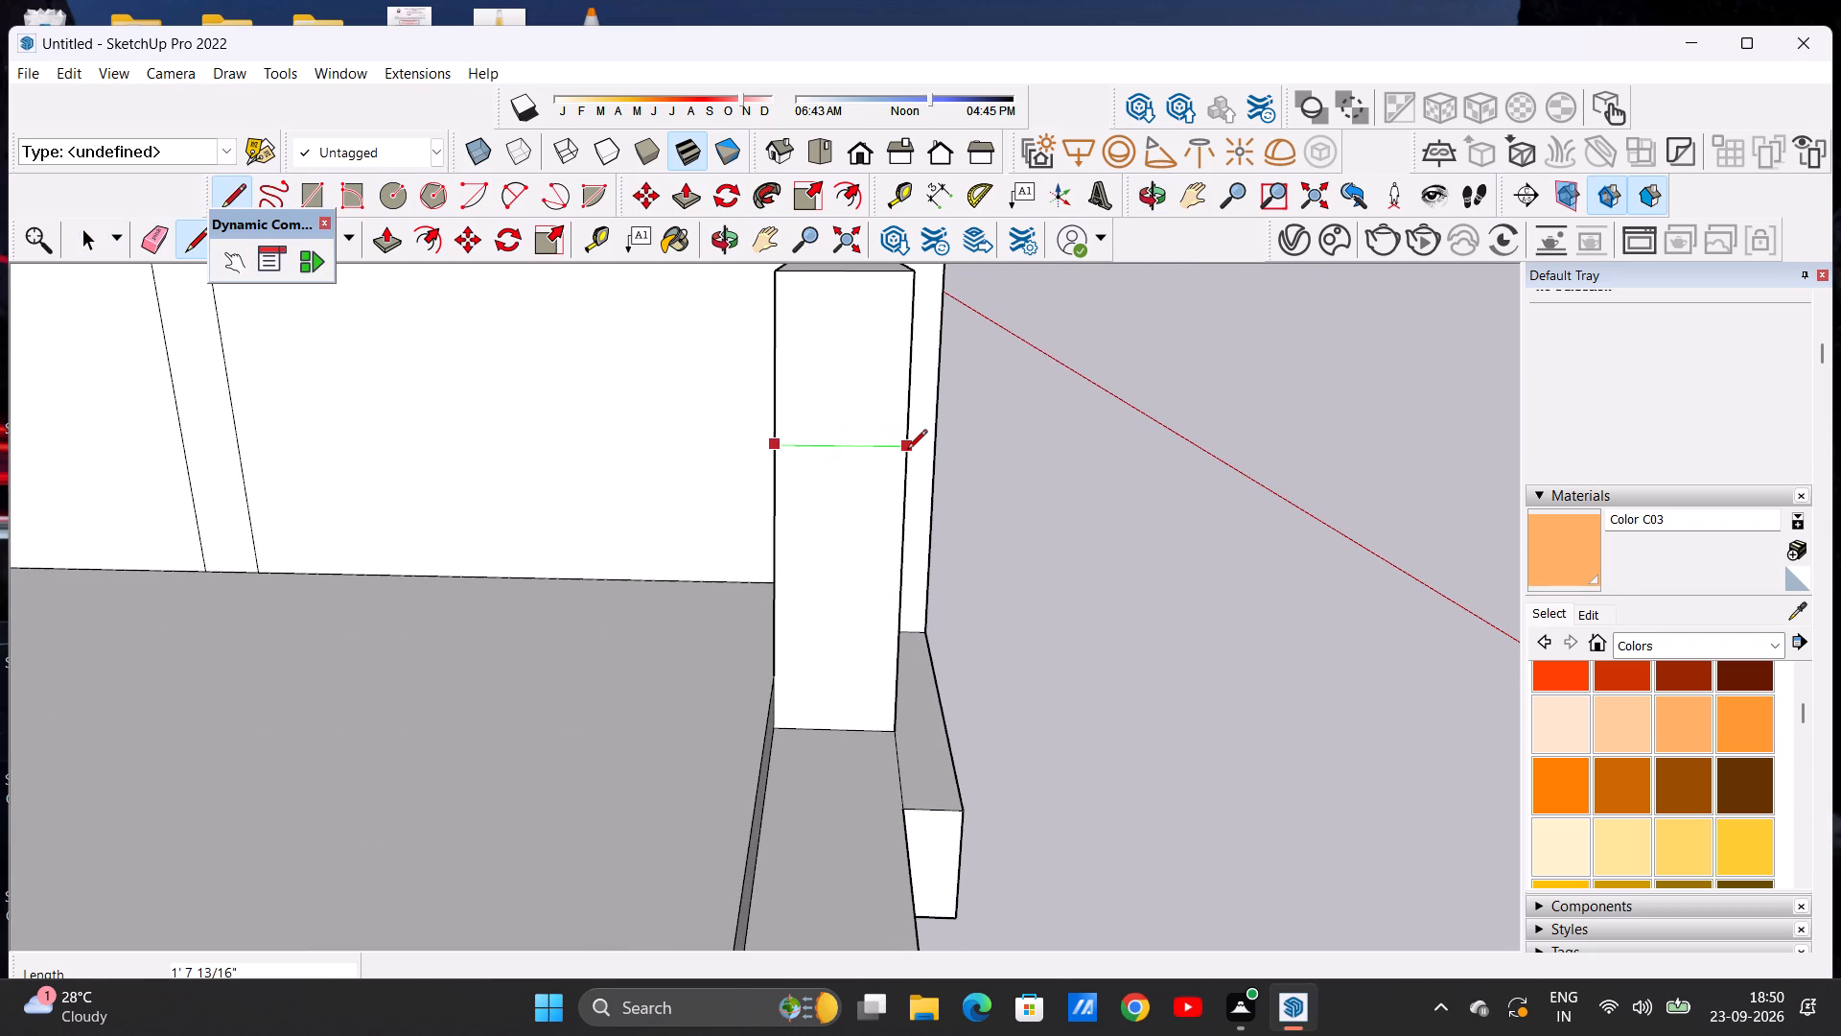
{"action": "left_click", "coordinate": [903, 452]}
{"action": "key", "text": "space"}
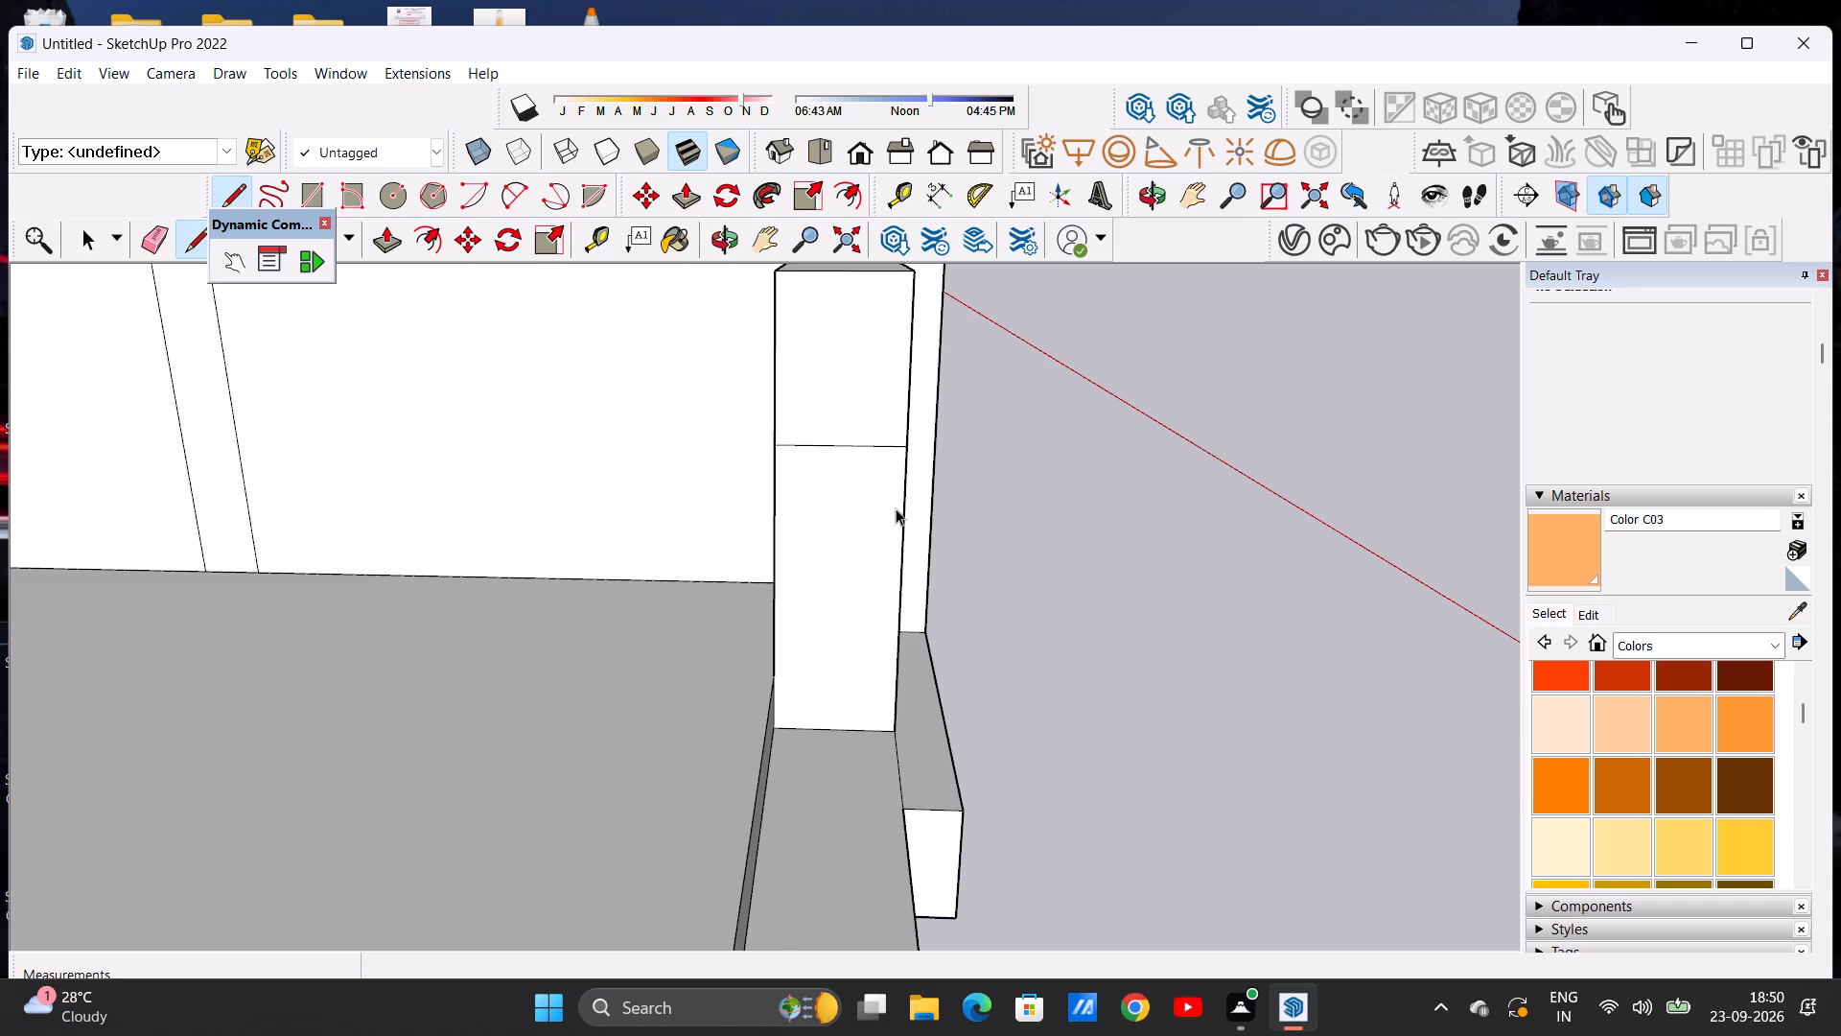
Push/Pull the lower part of the wall's end face about 5' 3" along the front beam to form a lower parapet.
{"action": "scroll", "coordinate": [899, 506], "scroll_direction": "down", "scroll_amount": 5}
{"action": "middle_click_drag", "start_coordinate": [1047, 475], "coordinate": [657, 484]}
{"action": "scroll", "coordinate": [627, 477], "scroll_direction": "down", "scroll_amount": 10}
{"action": "middle_click_drag", "start_coordinate": [897, 518], "coordinate": [756, 546]}
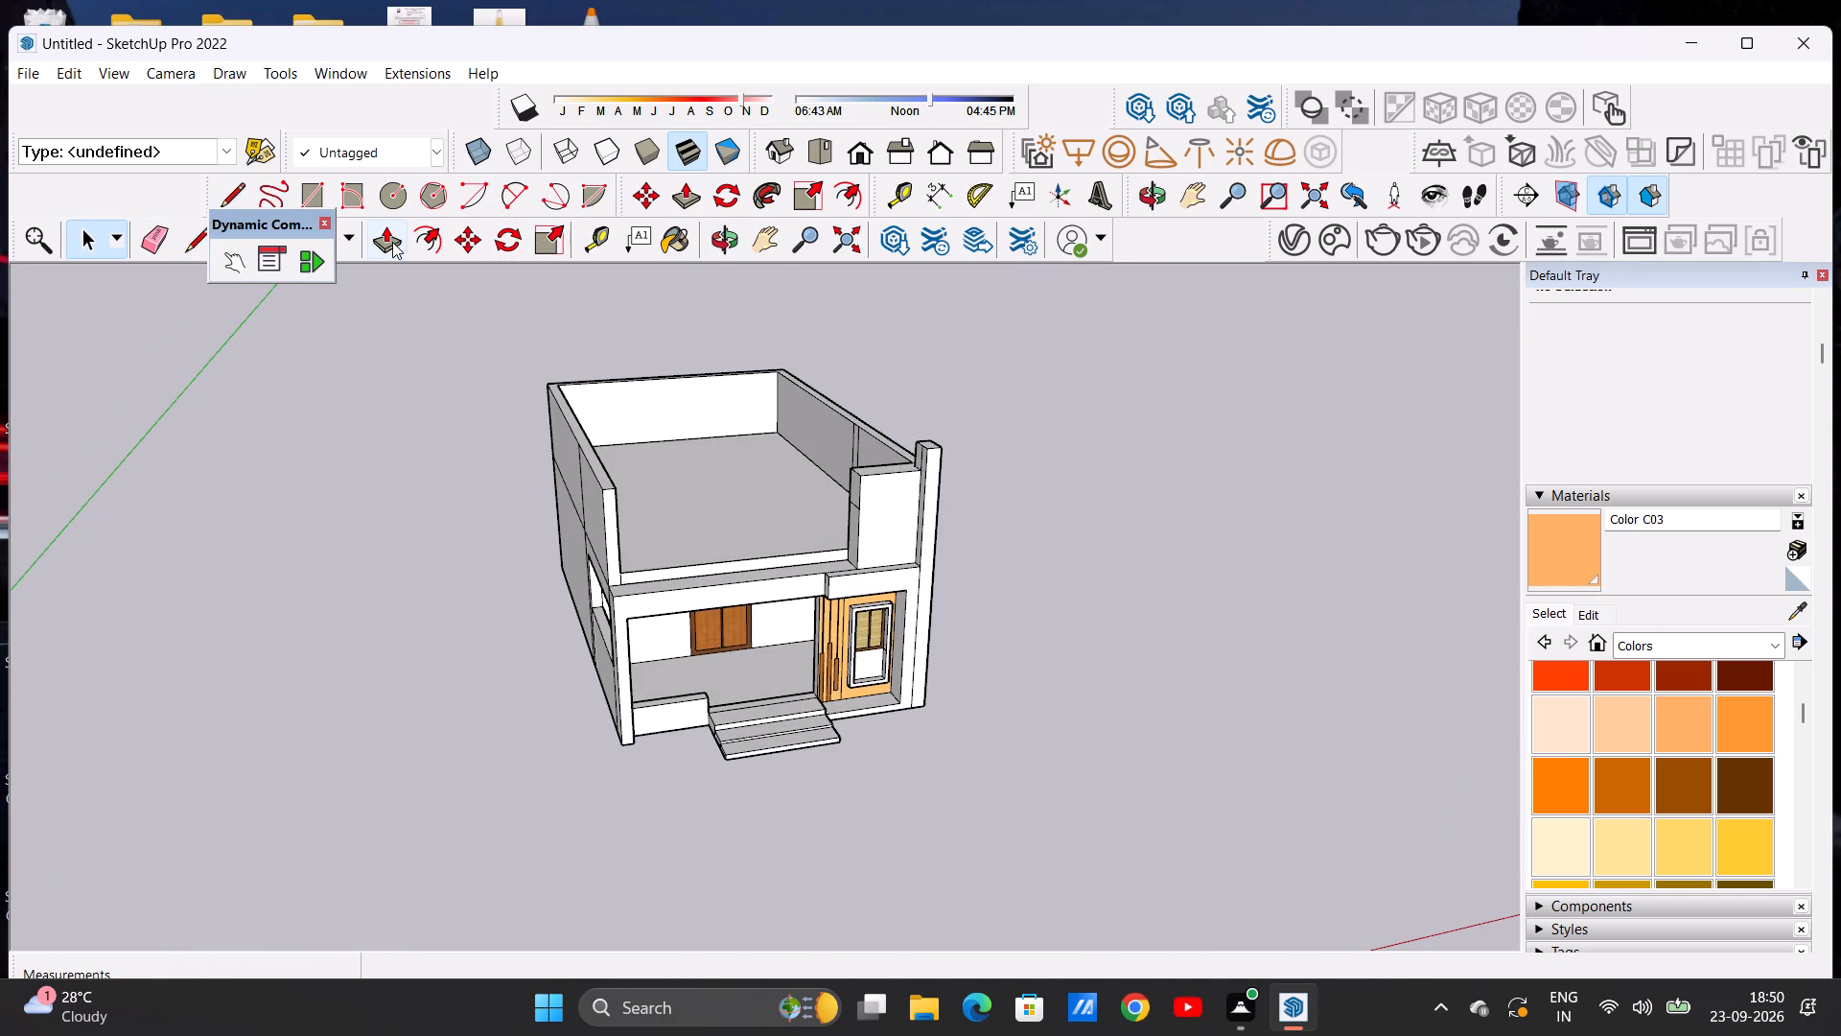
{"action": "left_click", "coordinate": [392, 243]}
{"action": "scroll", "coordinate": [900, 570], "scroll_direction": "up", "scroll_amount": 10}
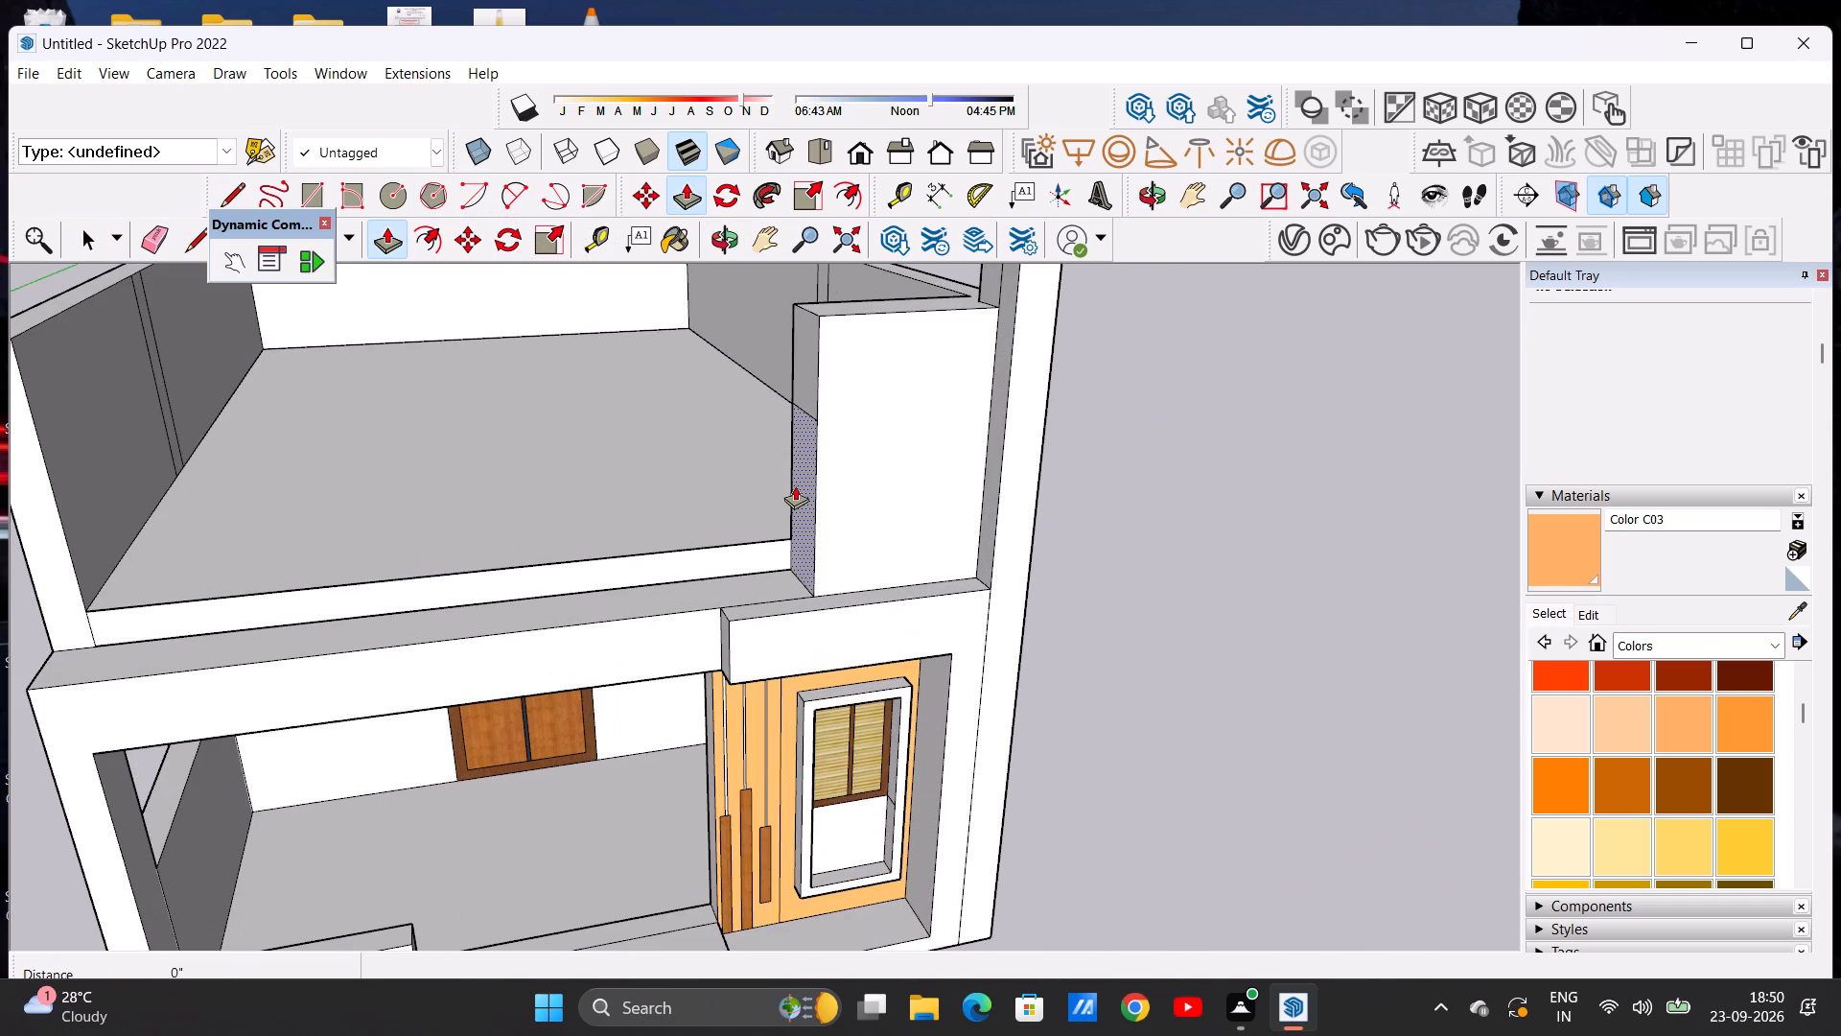
{"action": "left_click", "coordinate": [795, 485]}
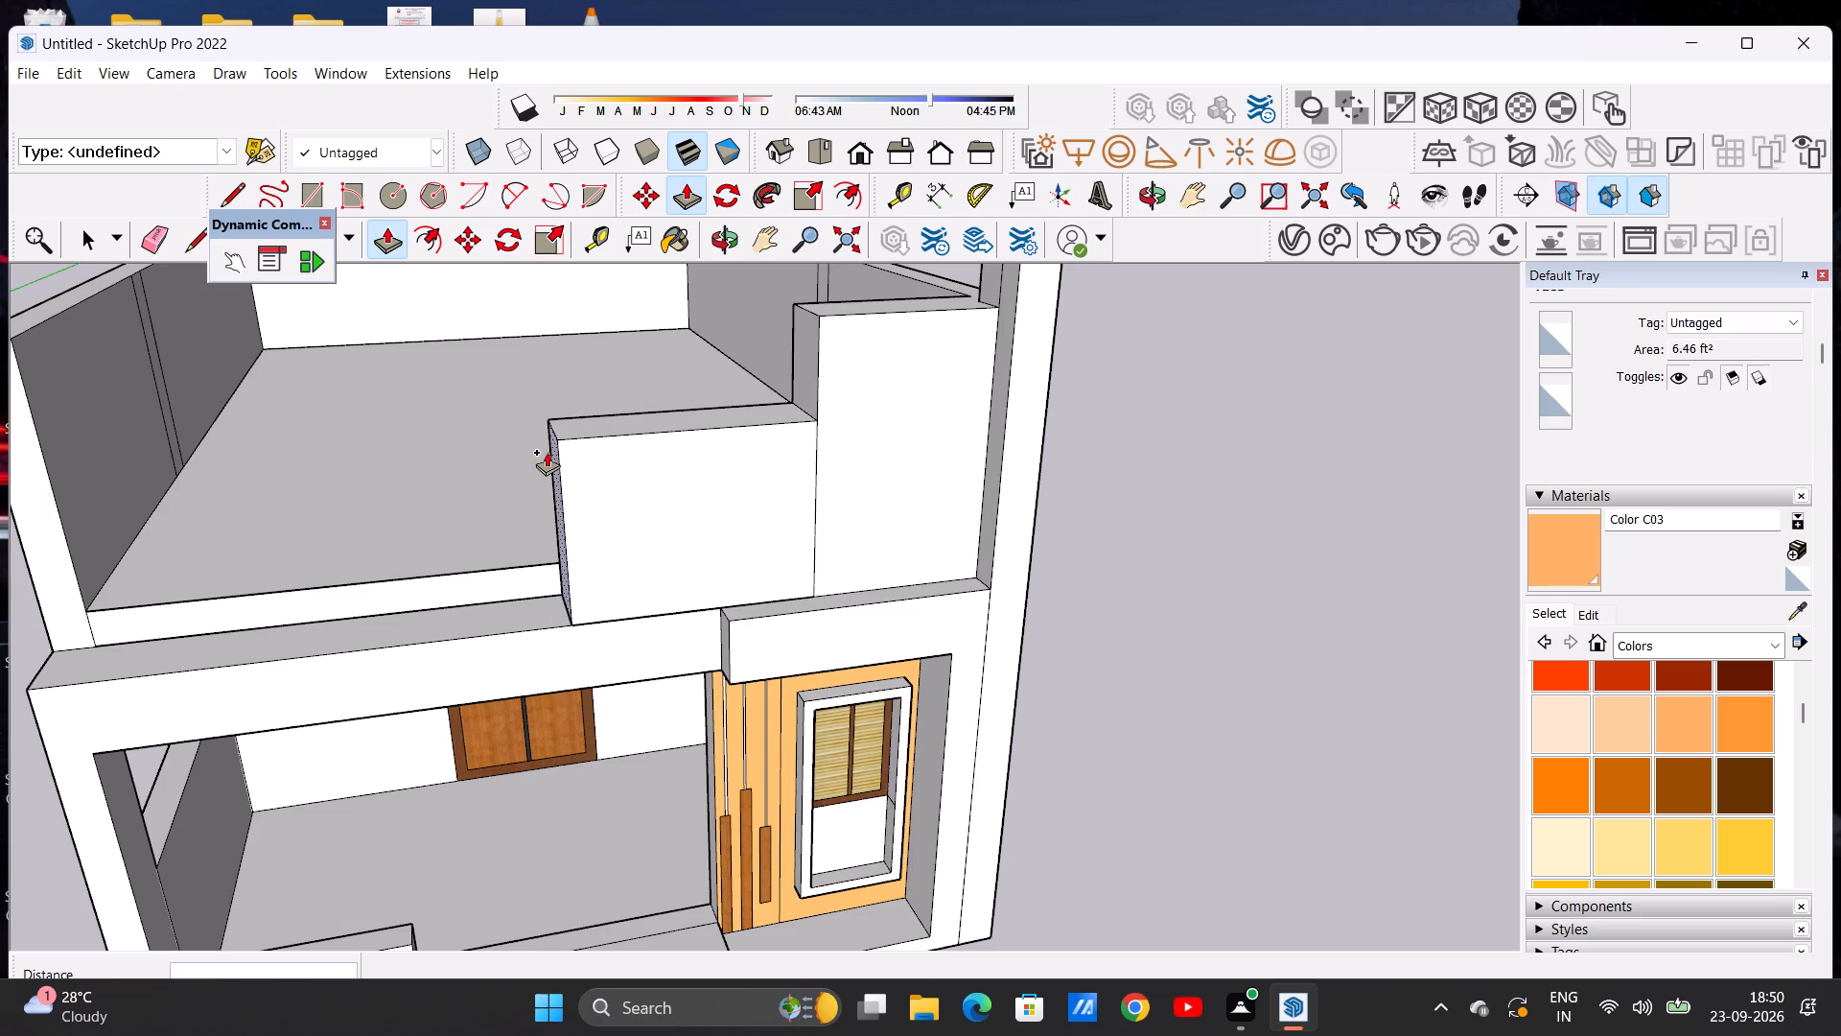
{"action": "left_click", "coordinate": [551, 452]}
{"action": "key", "text": "space"}
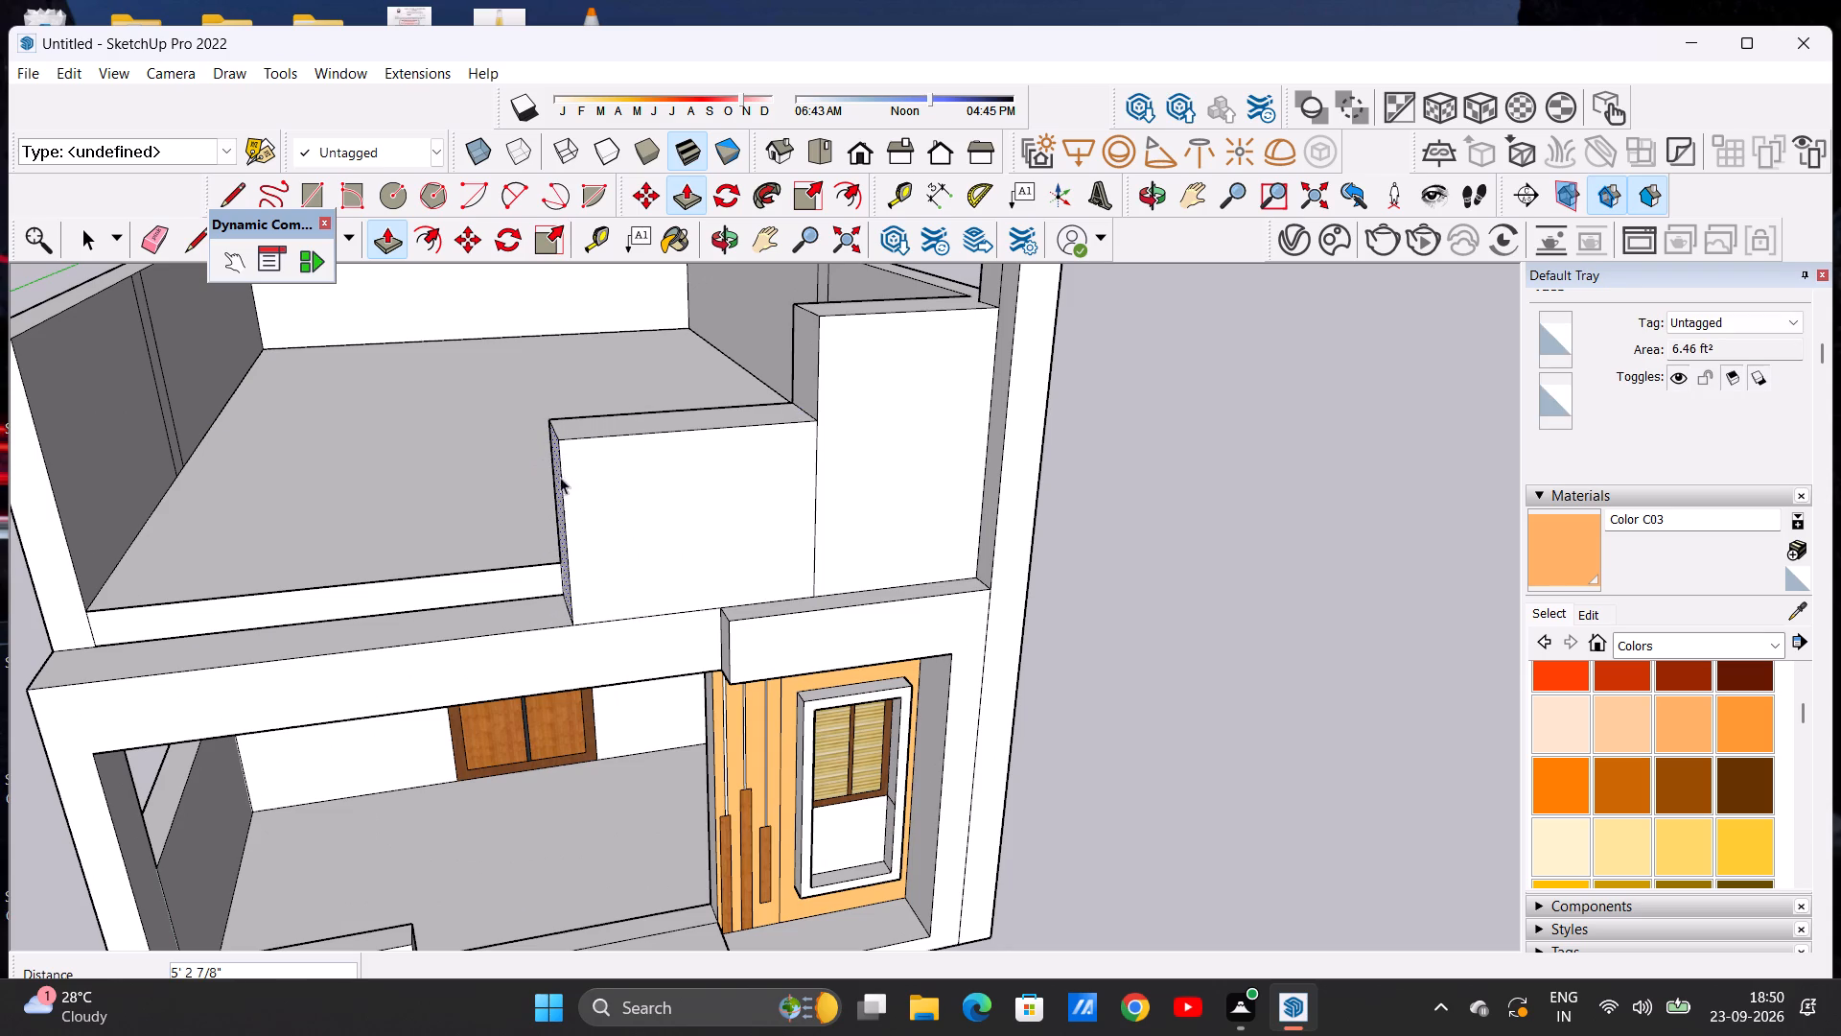
Offset the outline of the lower parapet's front face inward about 6".
{"action": "middle_click_drag", "start_coordinate": [559, 544], "coordinate": [658, 506]}
{"action": "scroll", "coordinate": [646, 496], "scroll_direction": "down", "scroll_amount": 4}
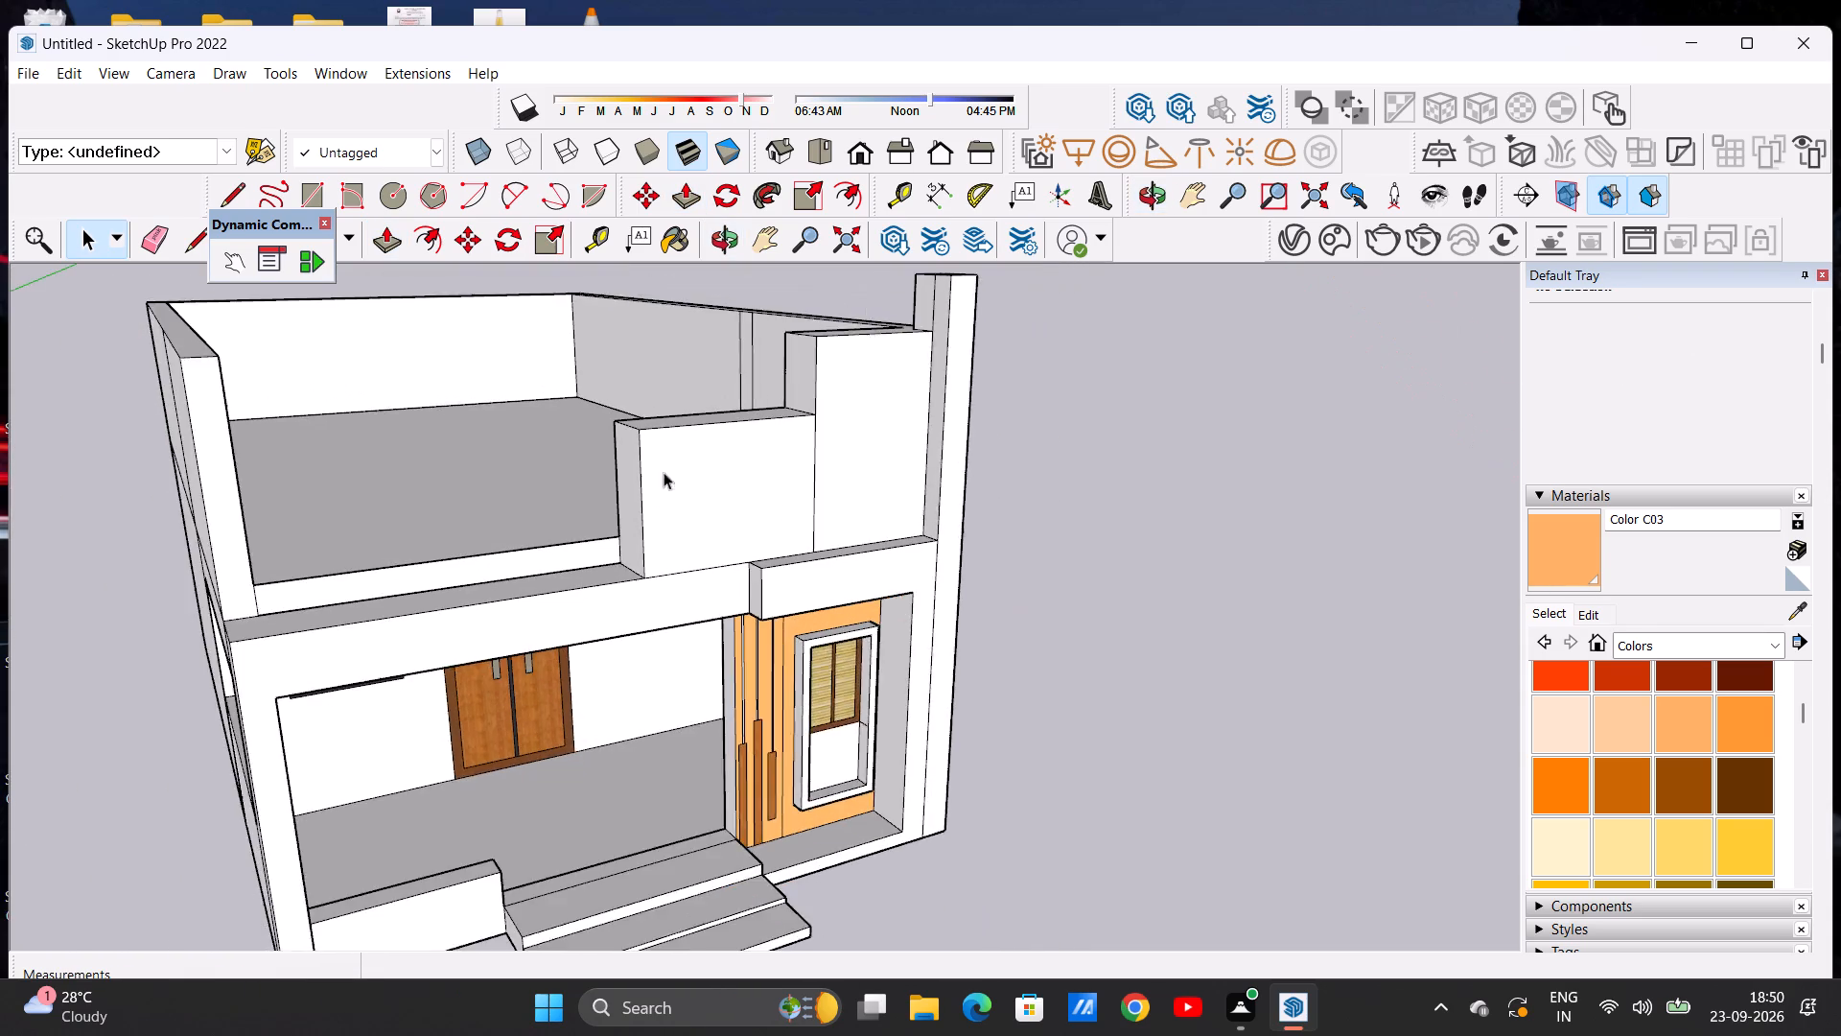
{"action": "scroll", "coordinate": [664, 472], "scroll_direction": "down", "scroll_amount": 1}
{"action": "middle_click_drag", "start_coordinate": [803, 489], "coordinate": [636, 460]}
{"action": "scroll", "coordinate": [641, 463], "scroll_direction": "down", "scroll_amount": 1}
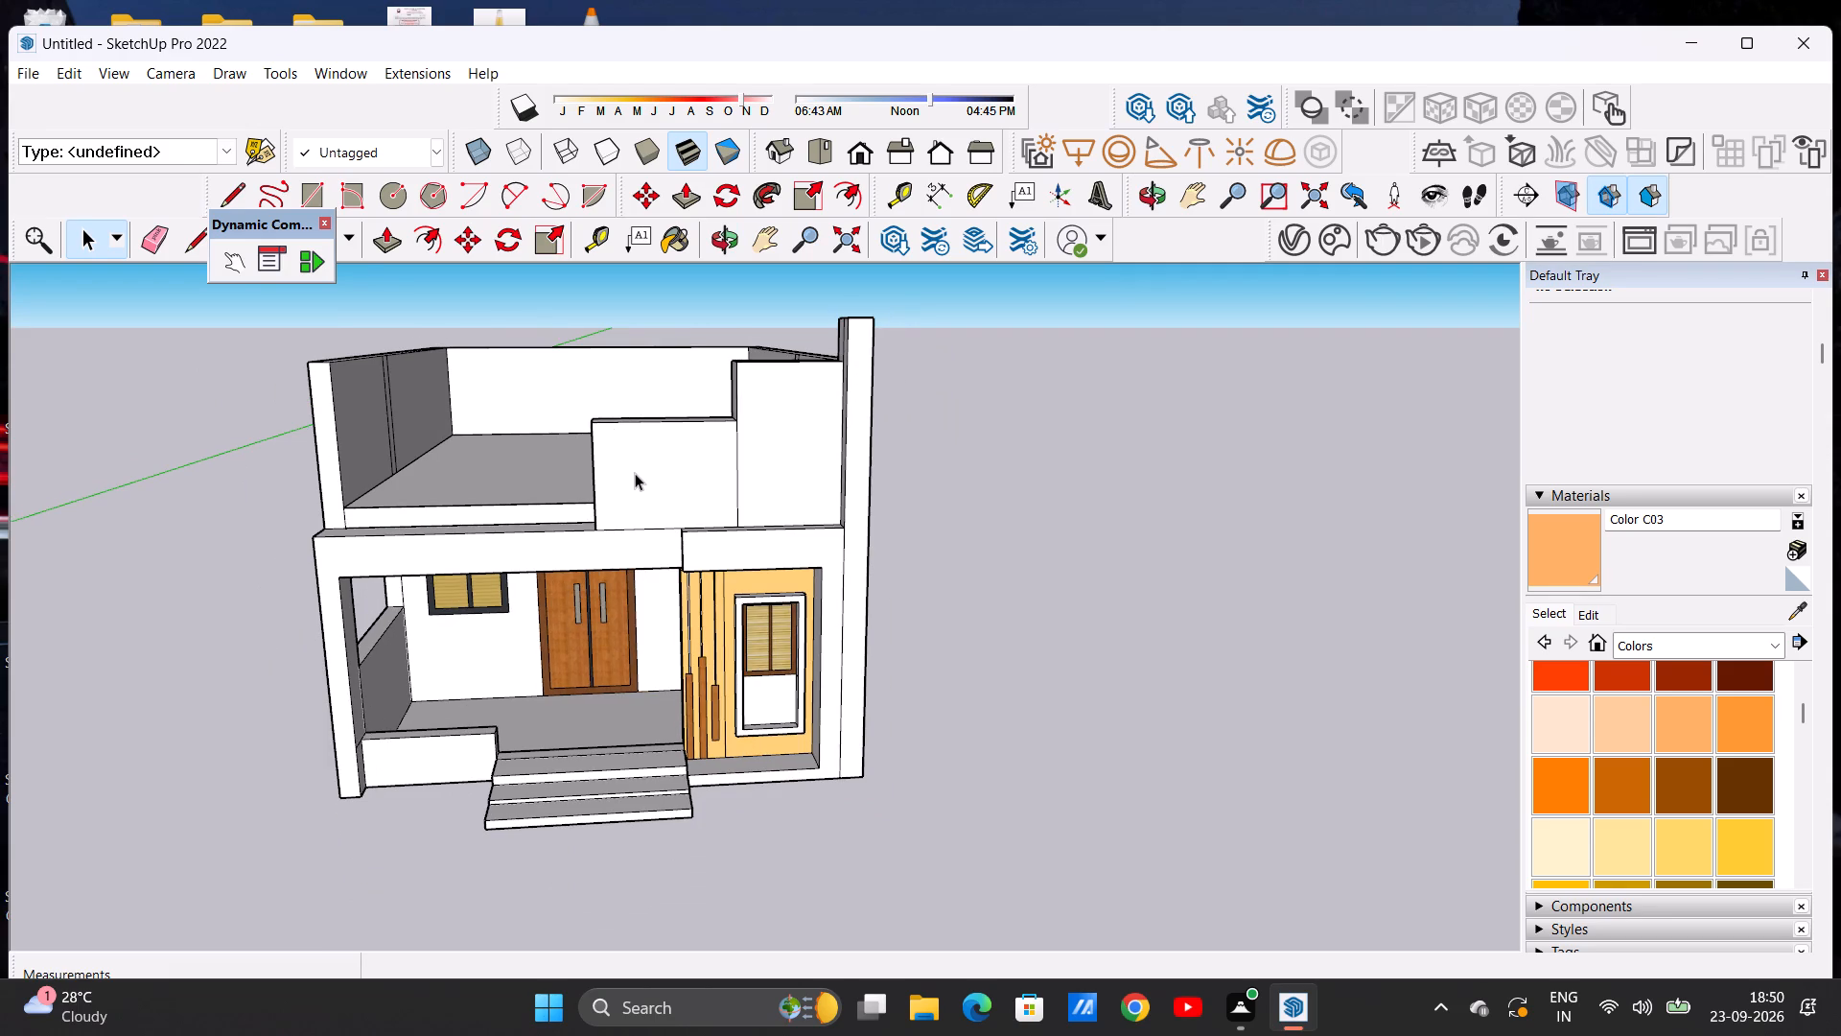
{"action": "scroll", "coordinate": [728, 473], "scroll_direction": "up", "scroll_amount": 2}
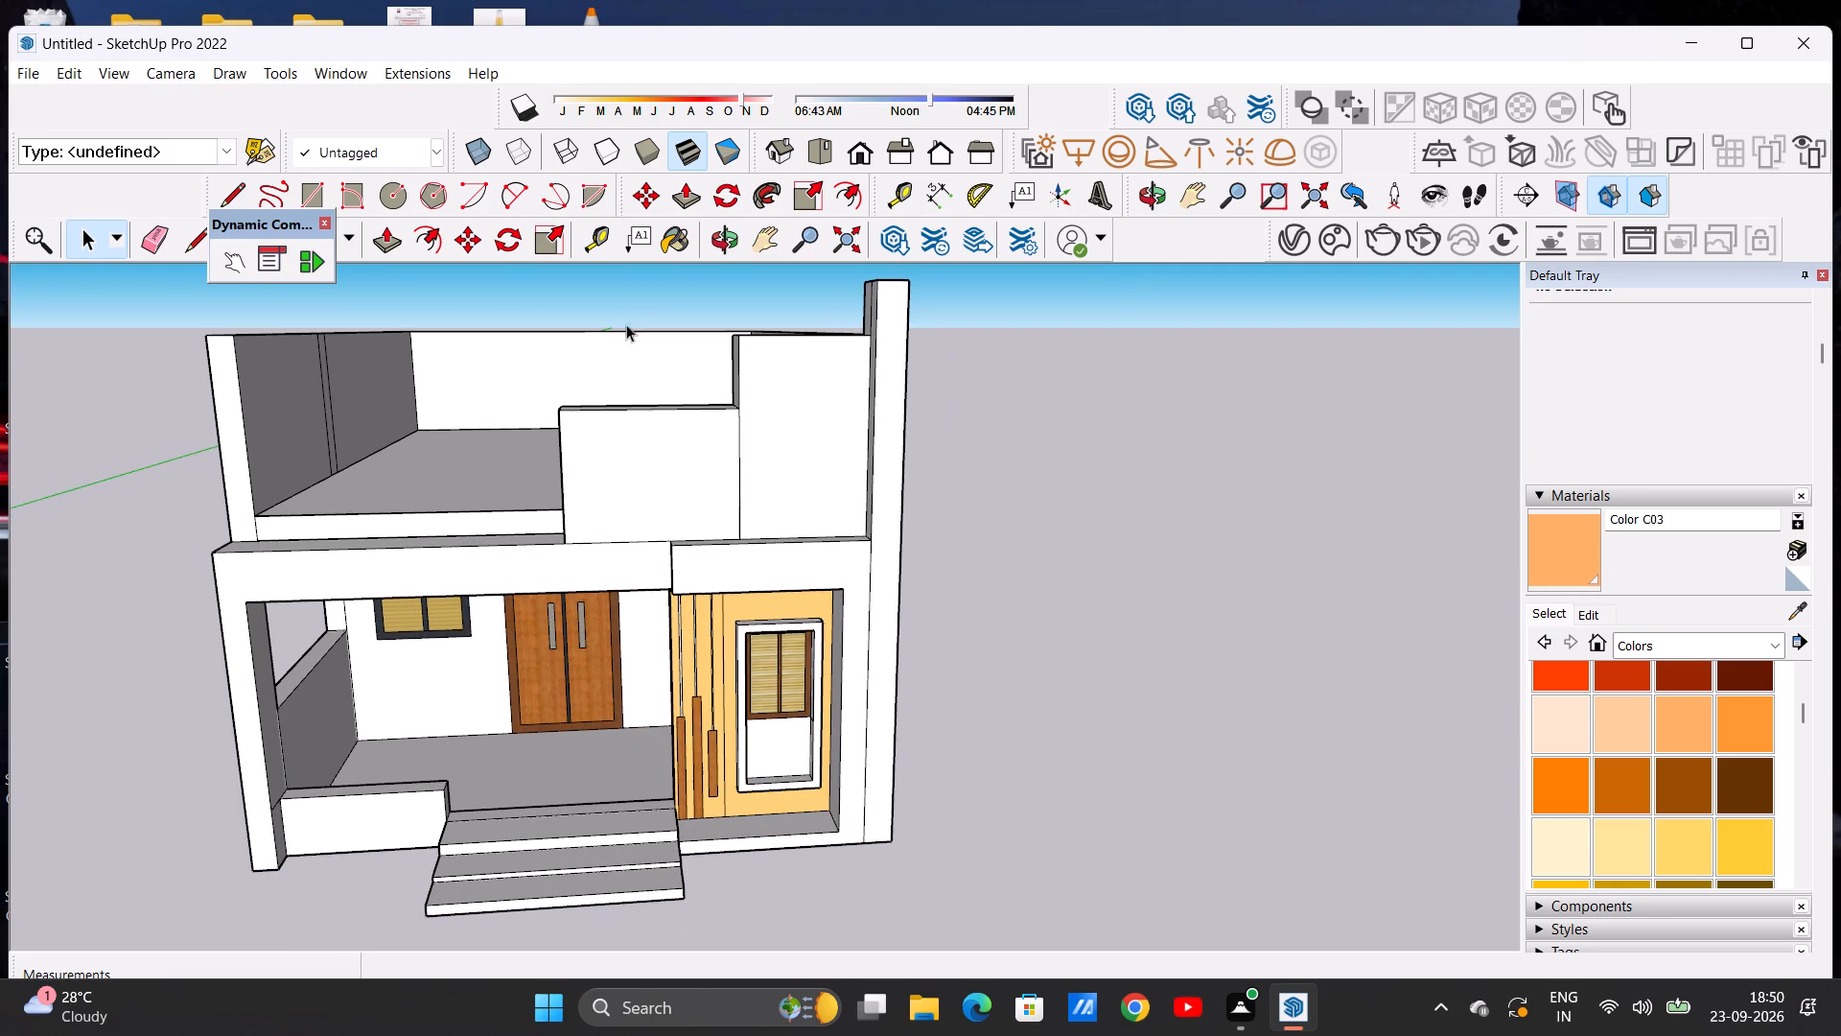
{"action": "left_click", "coordinate": [317, 190]}
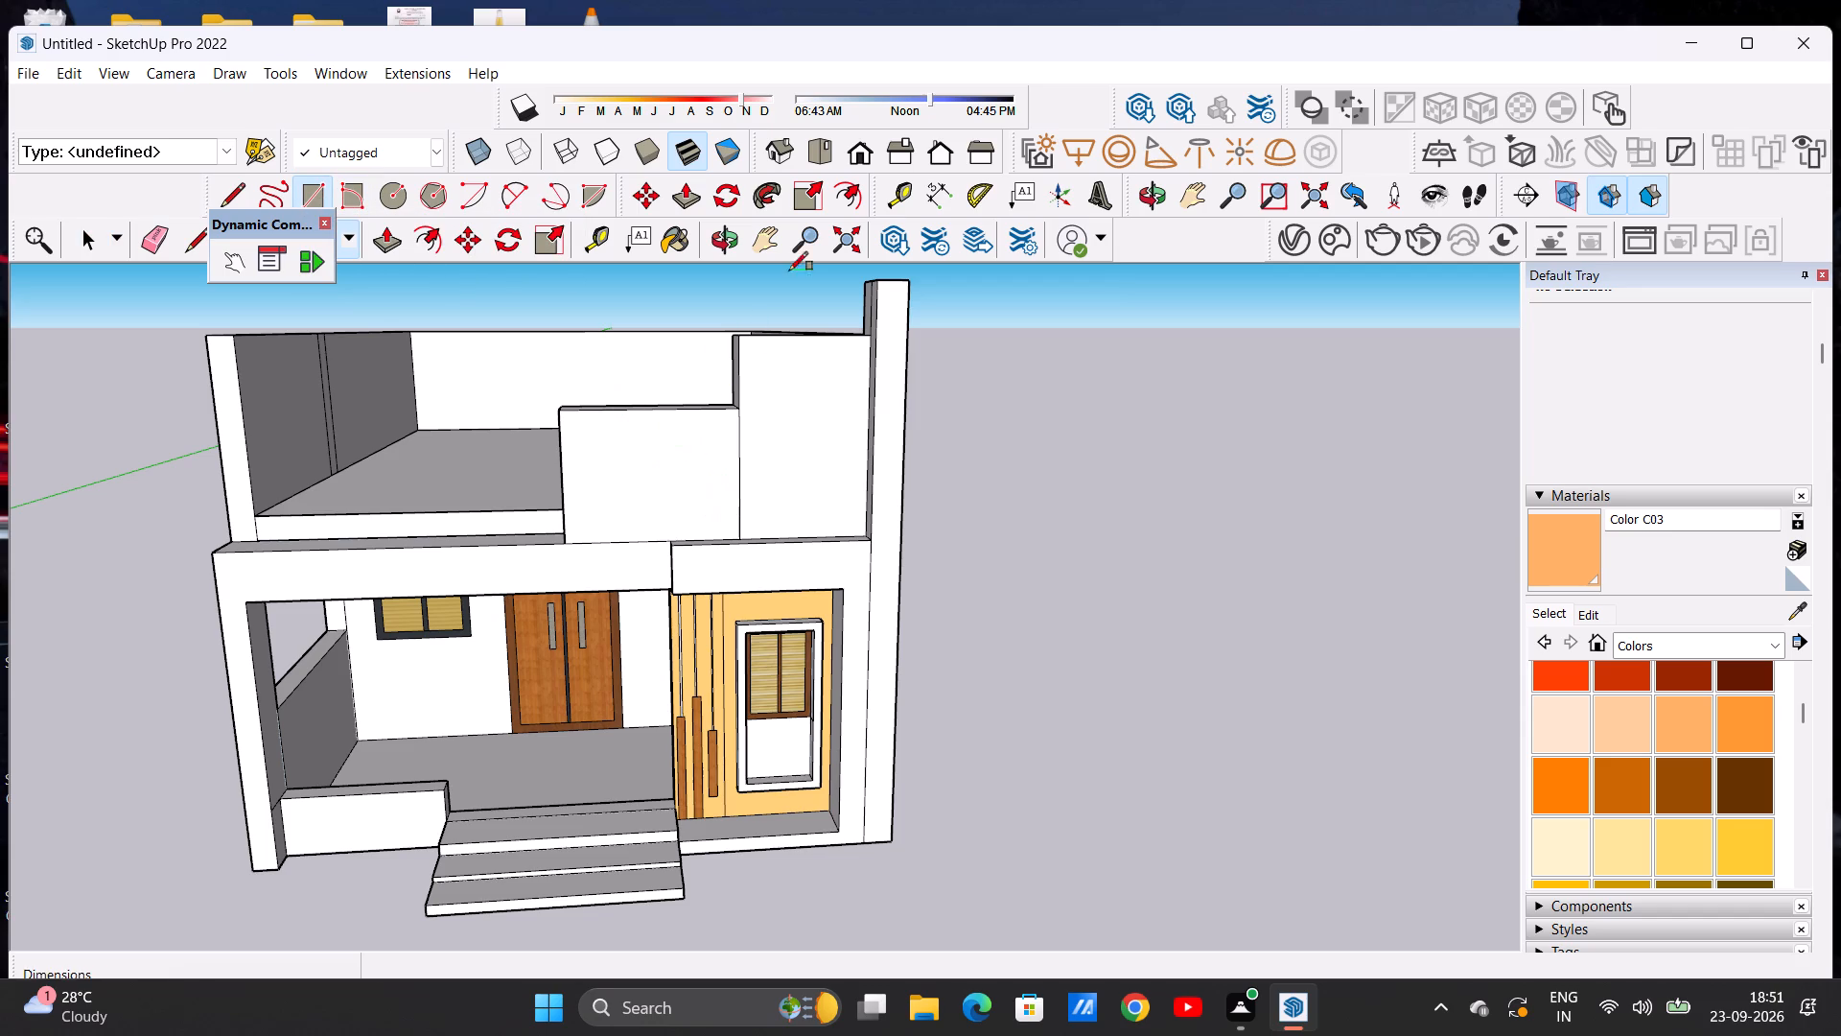
{"action": "left_click", "coordinate": [424, 231]}
{"action": "left_click", "coordinate": [665, 453]}
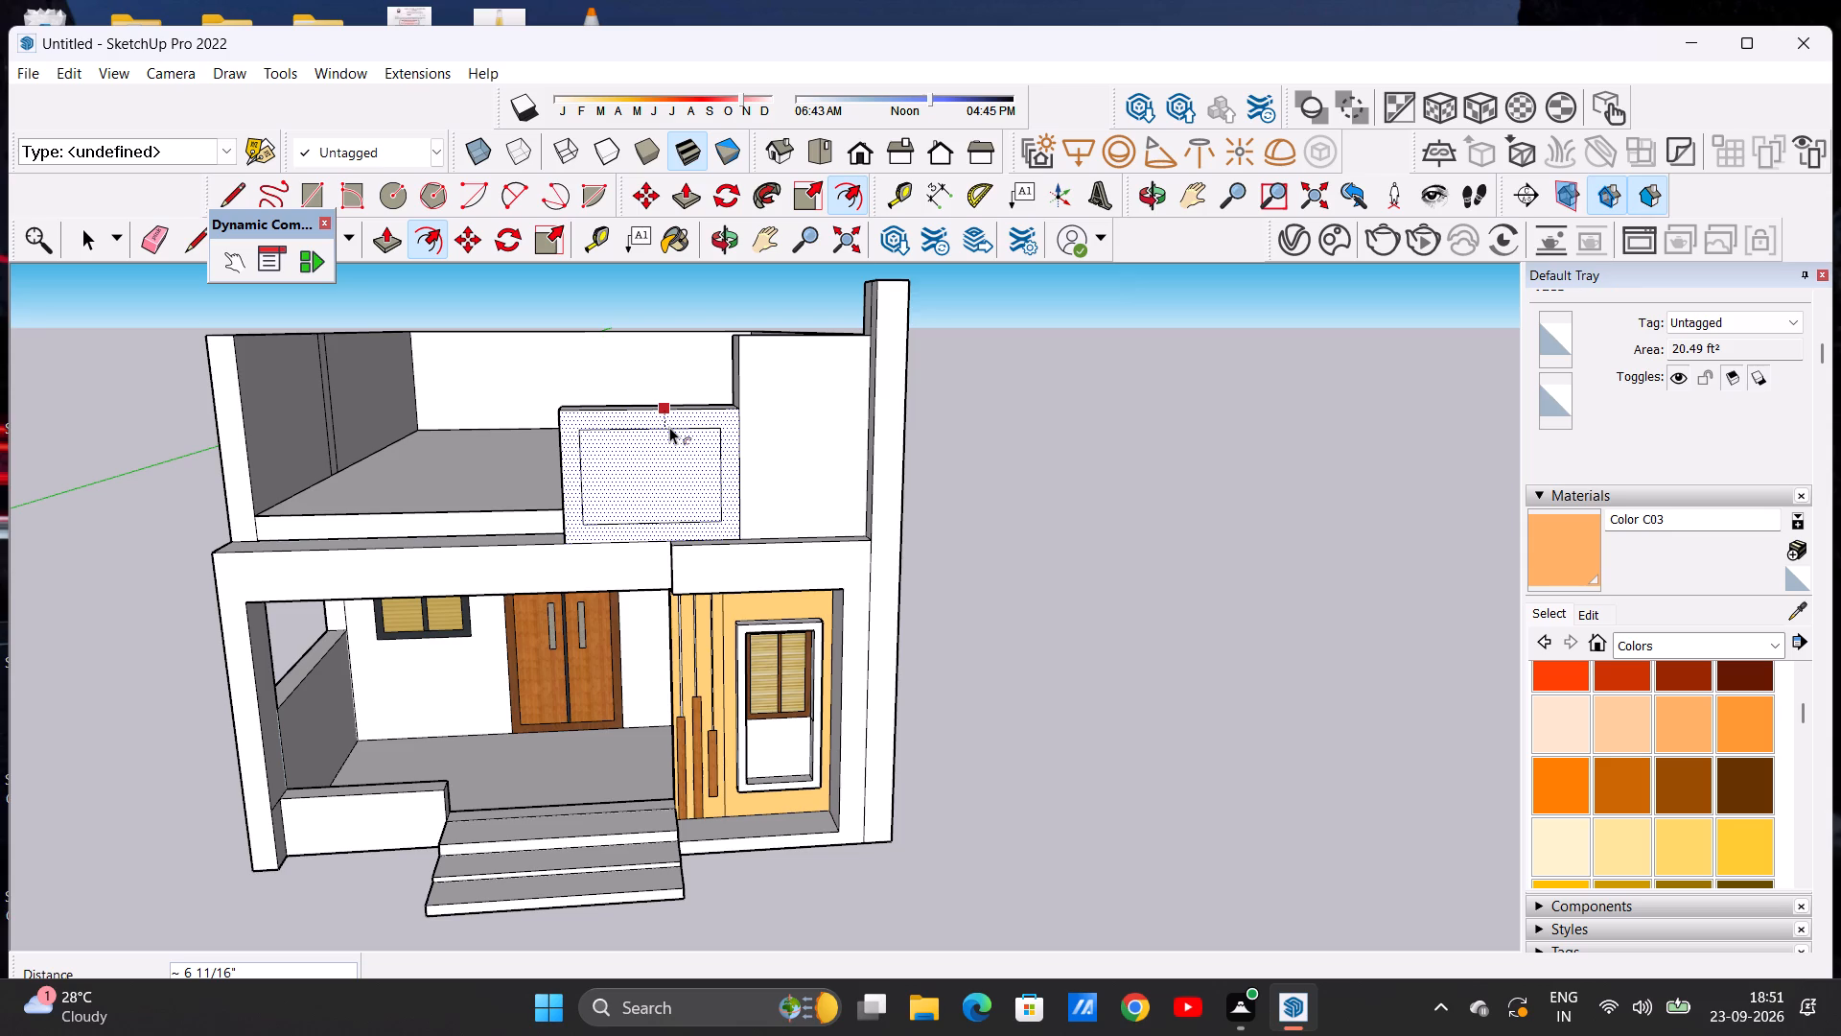
{"action": "left_click", "coordinate": [669, 426]}
{"action": "key", "text": "space"}
{"action": "key", "text": "space"}
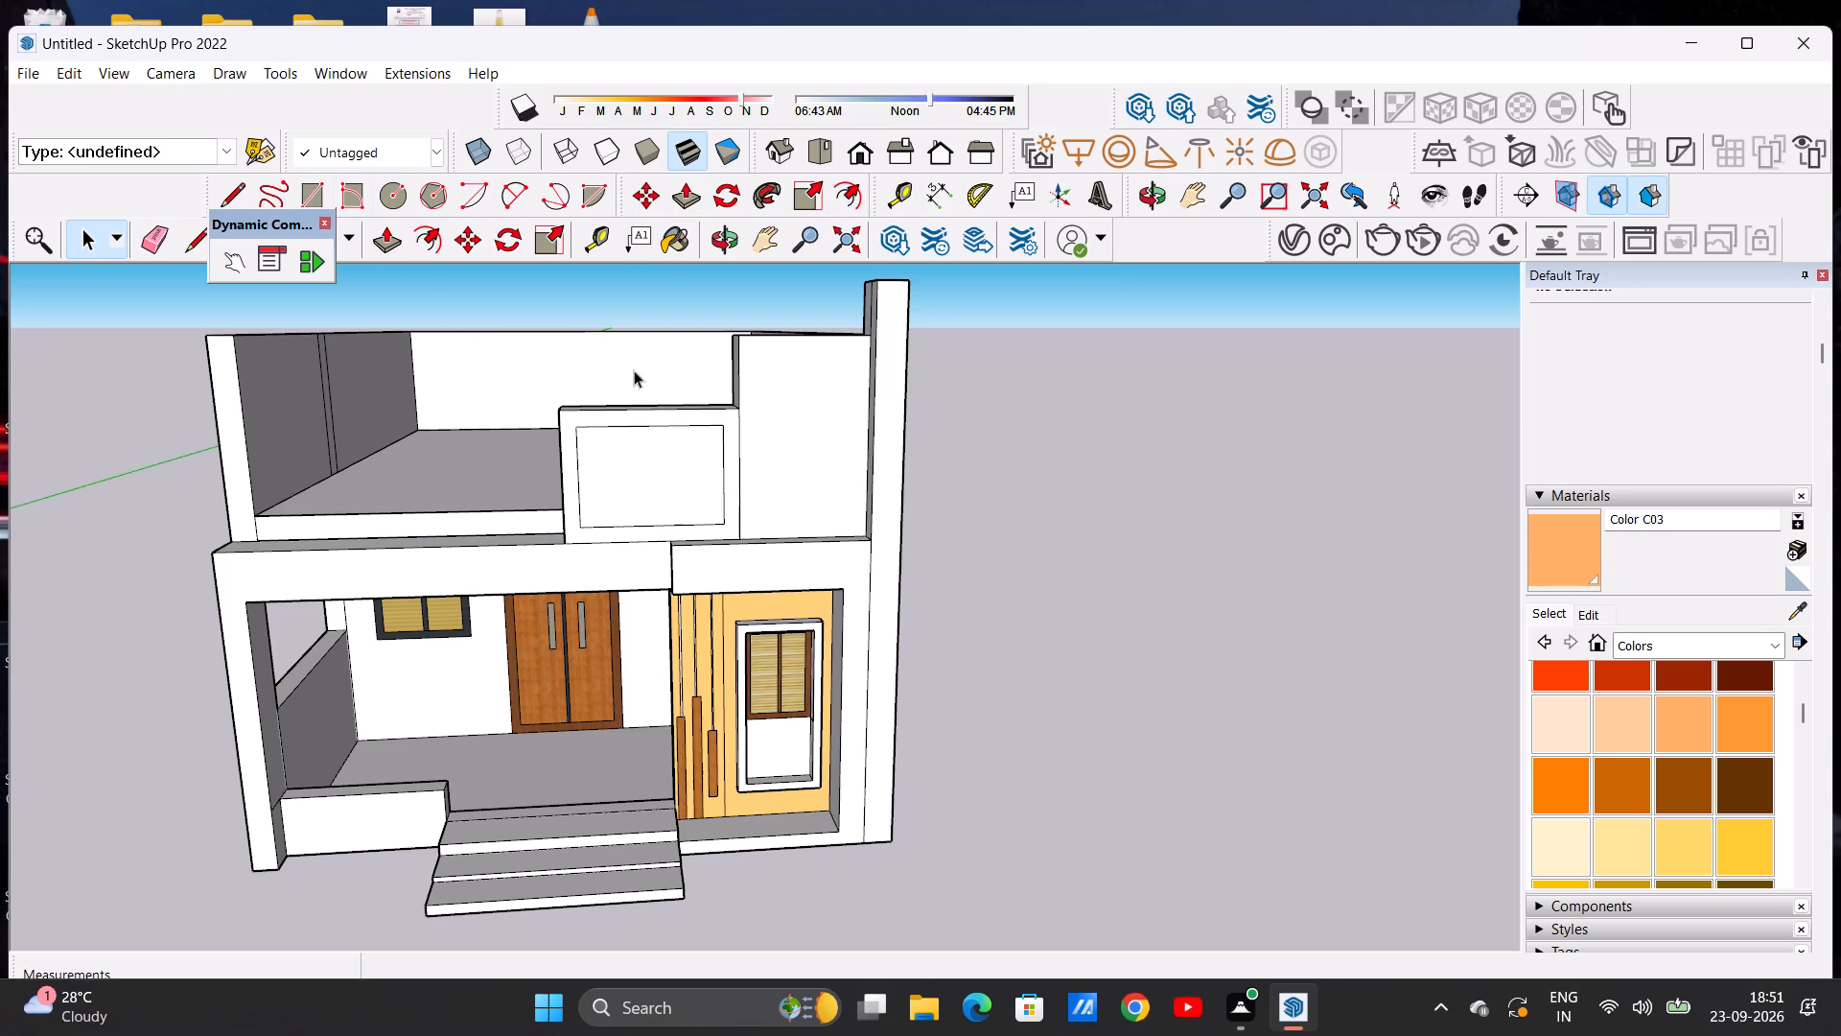
Draw a rectangle roughly 12" square inside the offset outline, near the end towards the open porch front.
{"action": "left_click", "coordinate": [307, 192]}
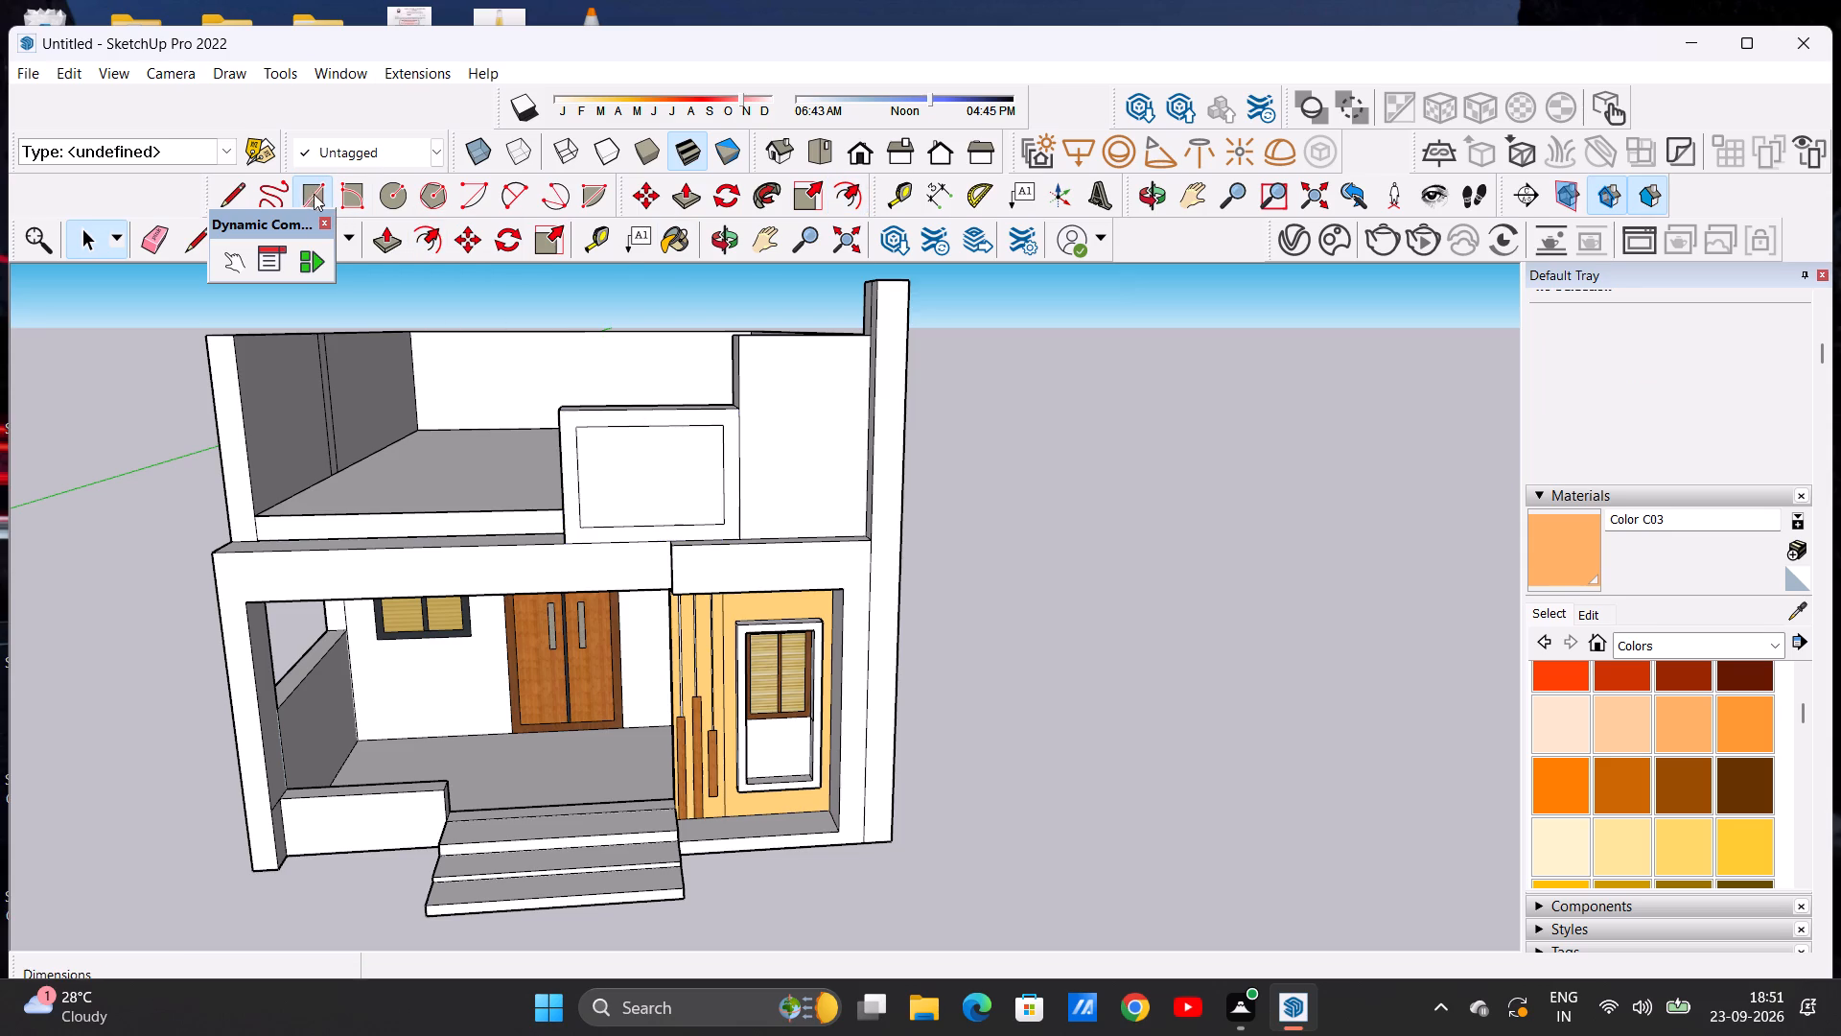
{"action": "scroll", "coordinate": [636, 448], "scroll_direction": "up", "scroll_amount": 8}
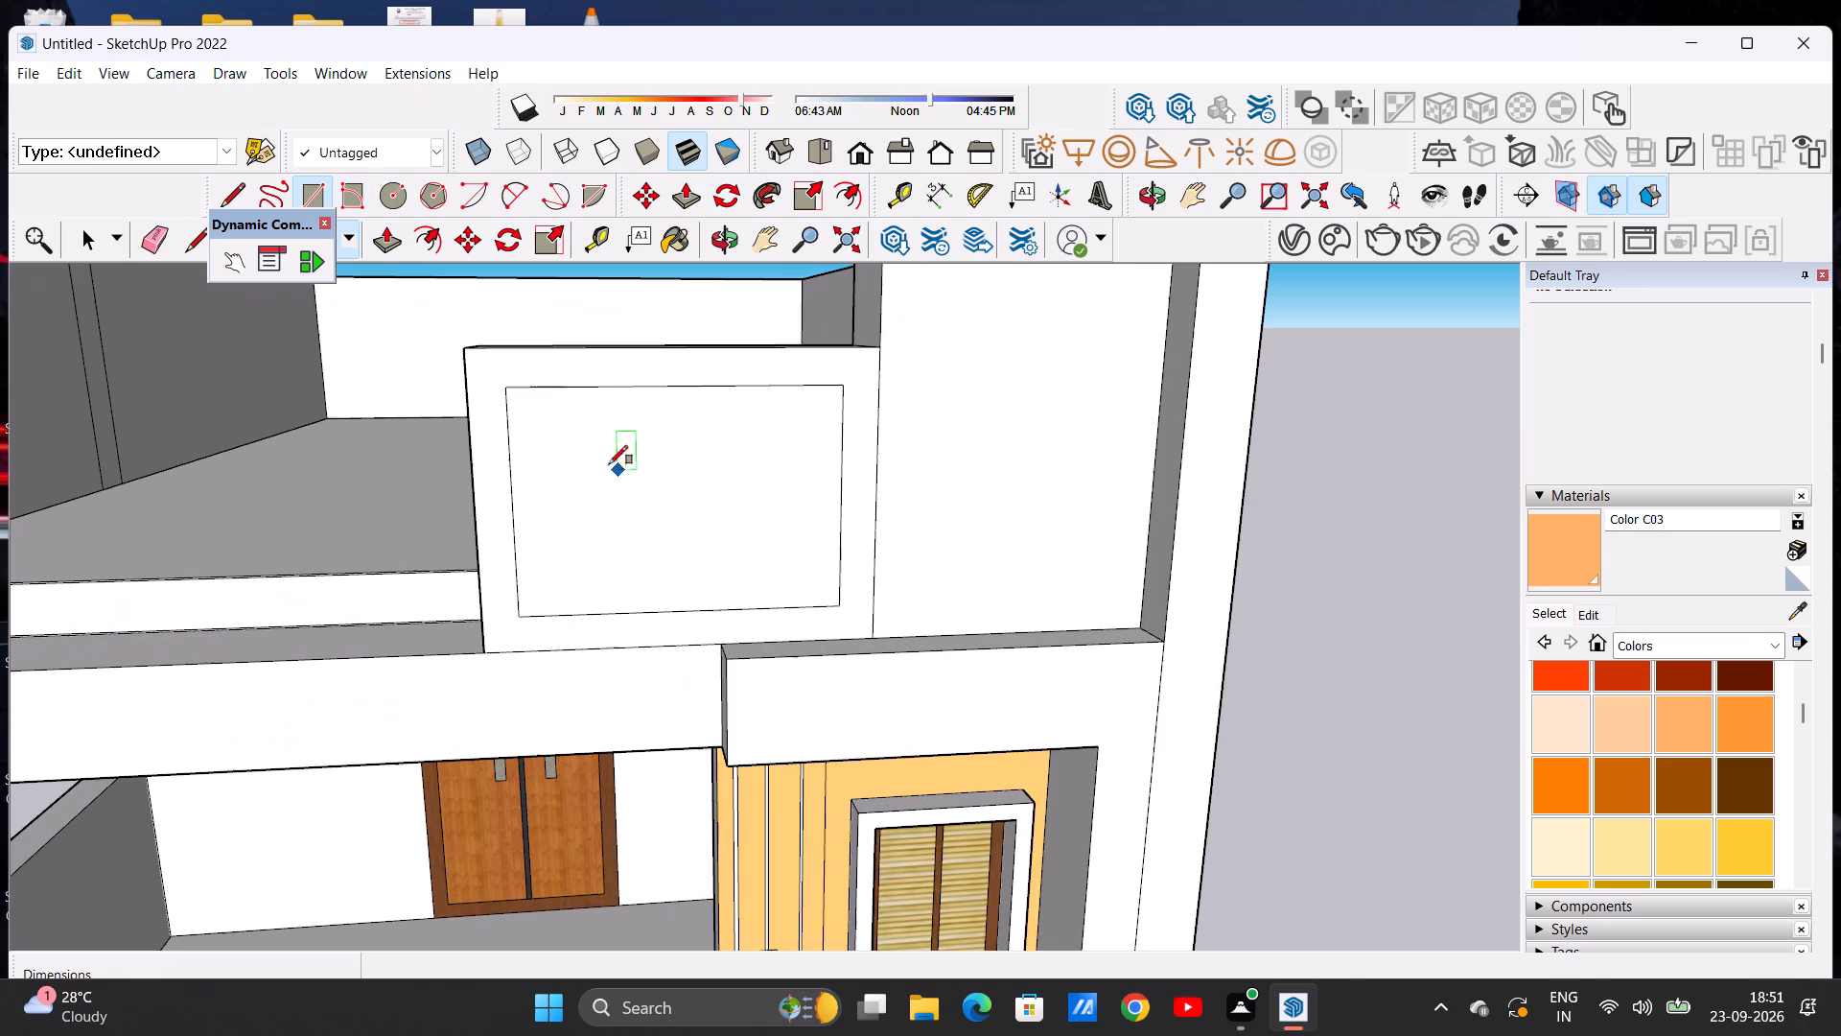
{"action": "left_click", "coordinate": [536, 449]}
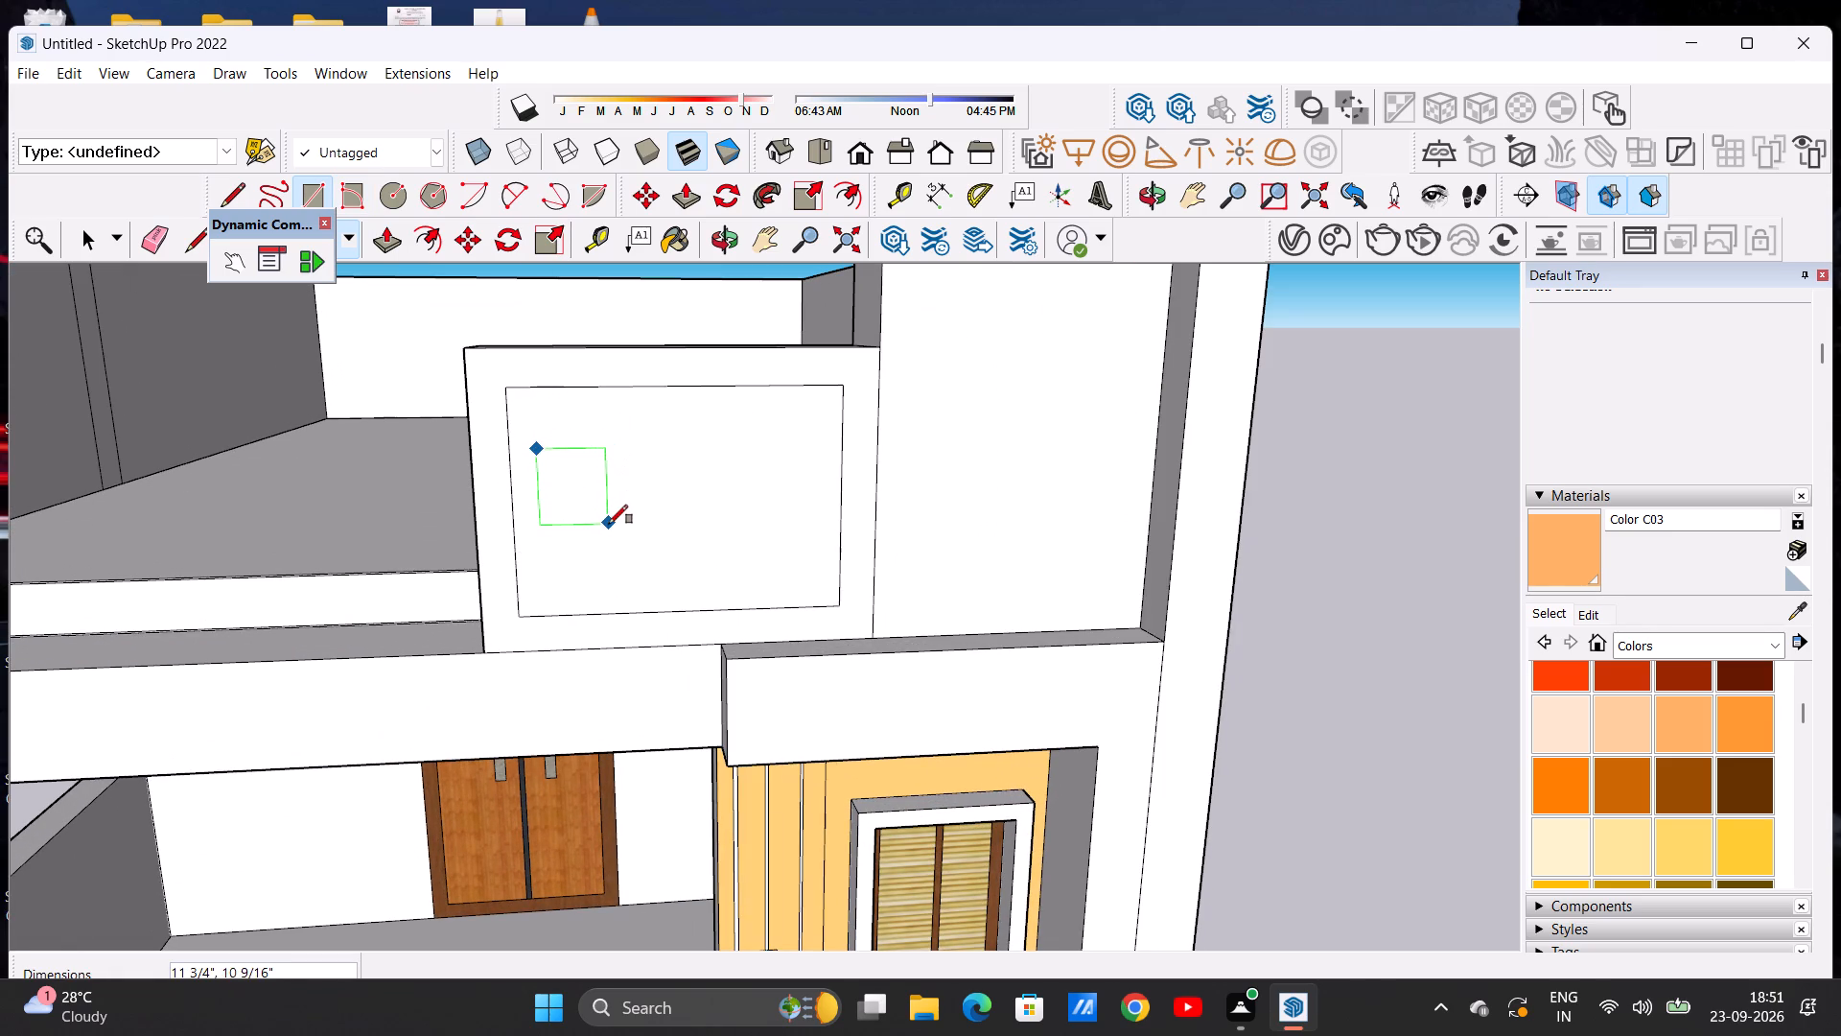
{"action": "left_click", "coordinate": [610, 524]}
{"action": "key", "text": "space"}
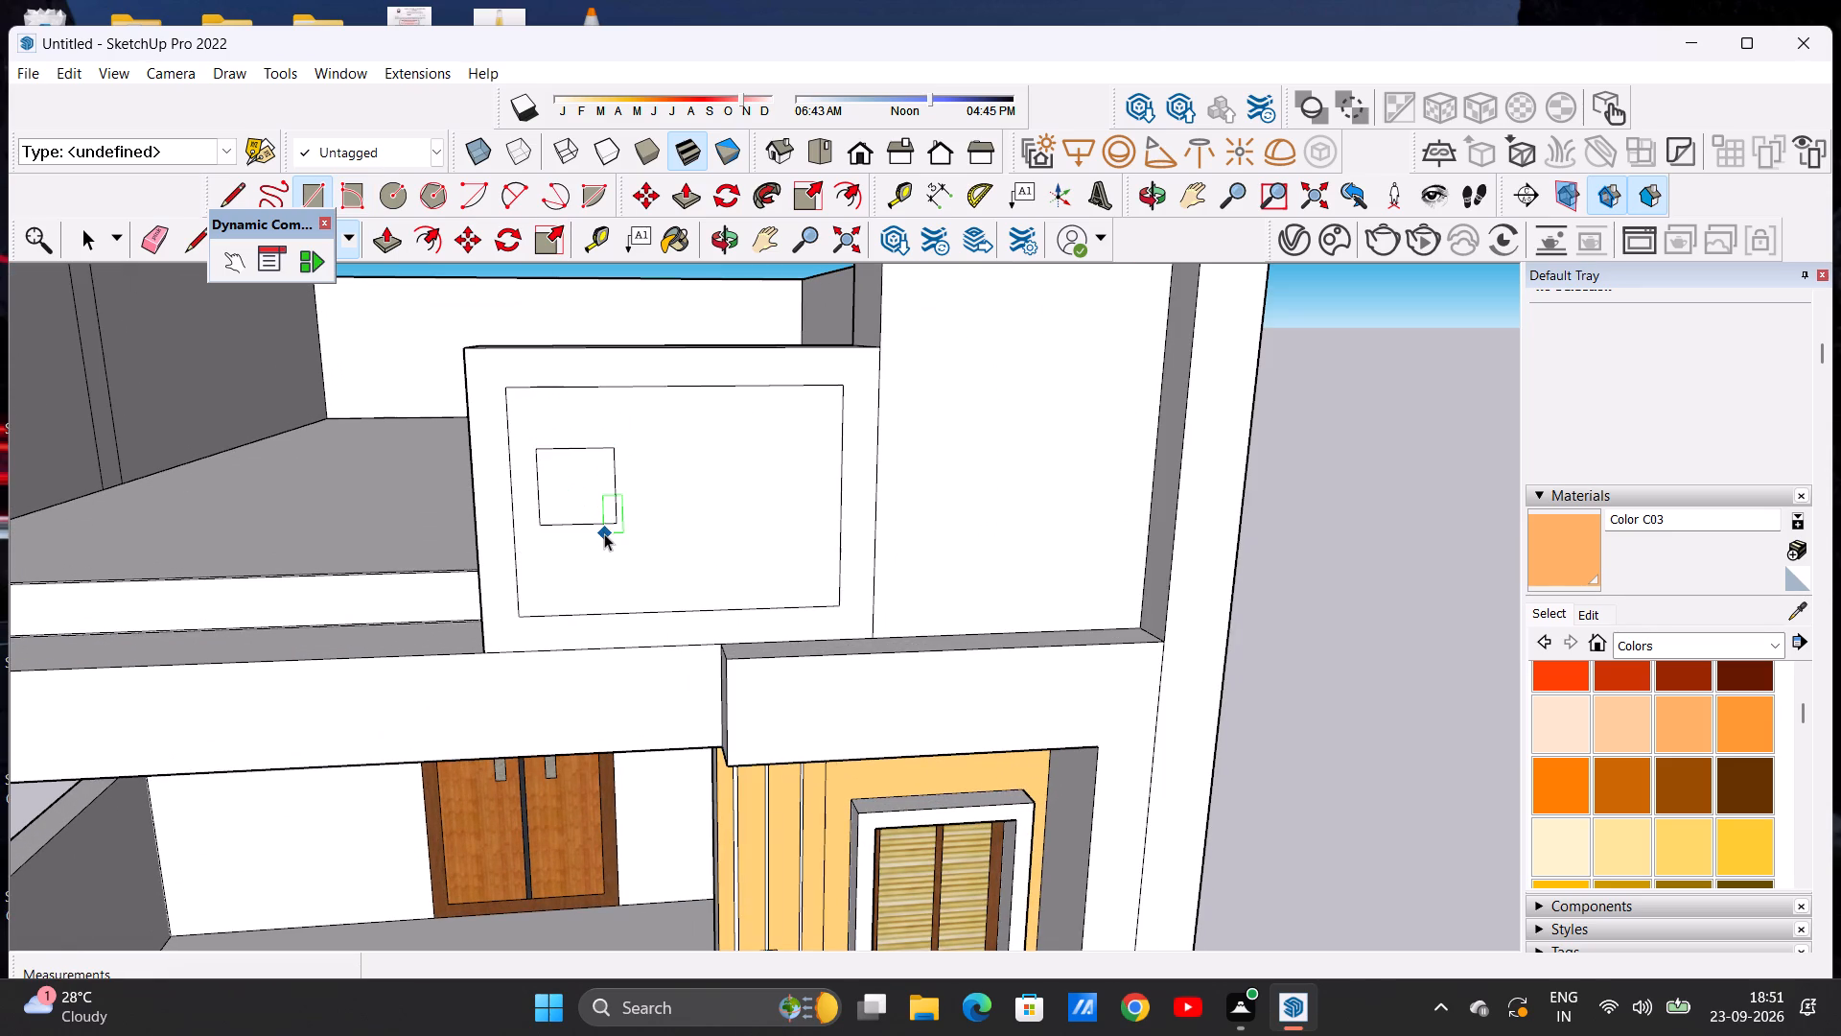
Copy the 12" square twice across the inset panel, one copy 2' 6" along and another about 1' 2 1/2" back between them.
{"action": "scroll", "coordinate": [583, 472], "scroll_direction": "up", "scroll_amount": 5}
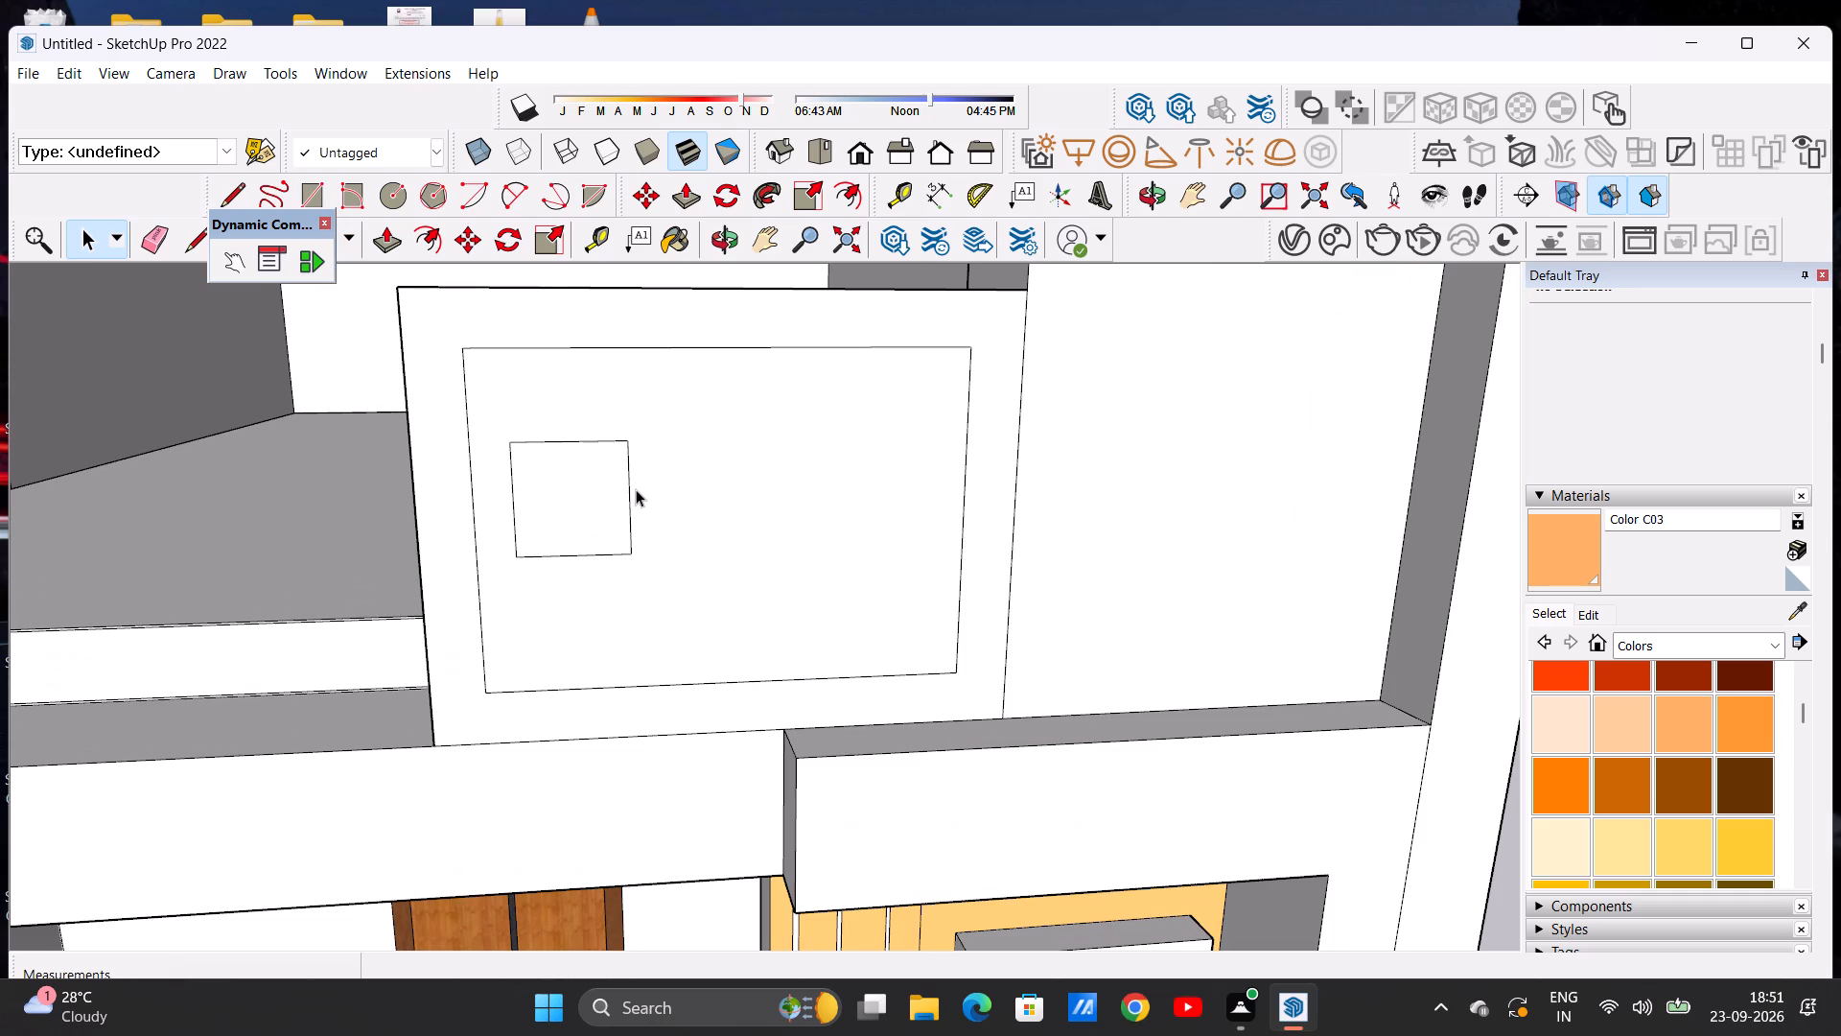
{"action": "double_click", "coordinate": [622, 495]}
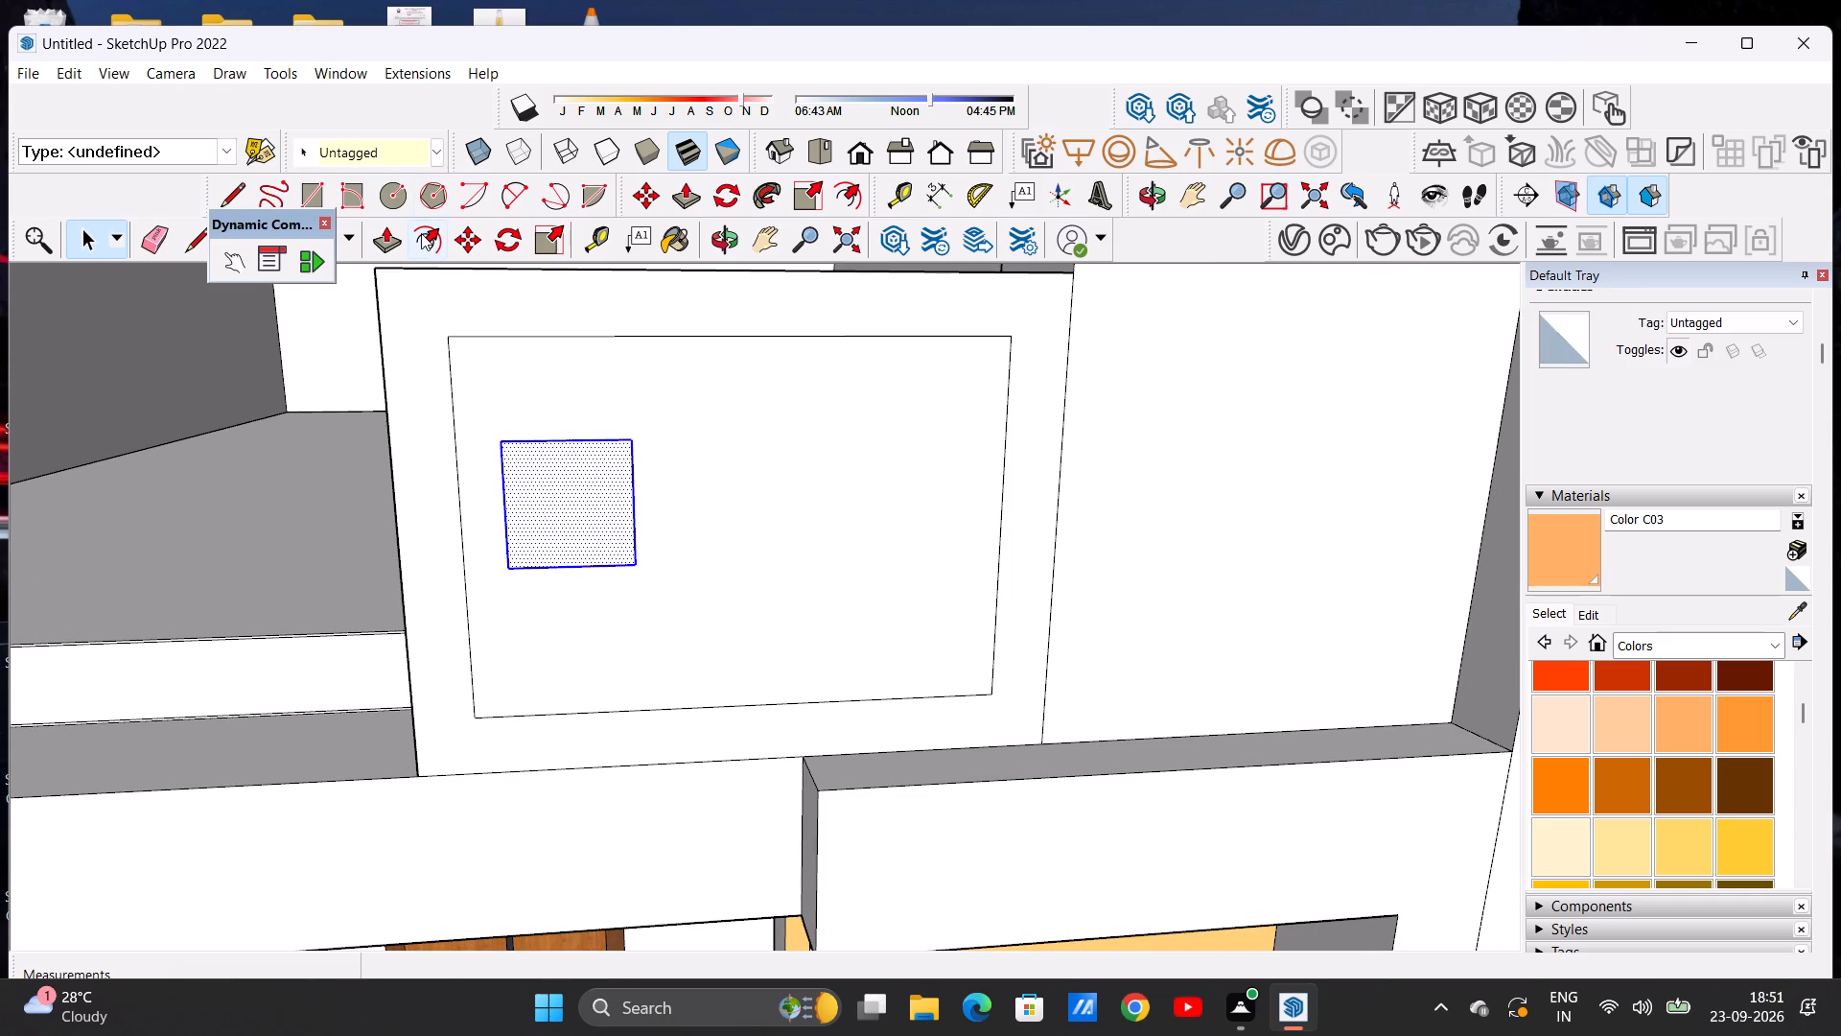
{"action": "left_click", "coordinate": [478, 250]}
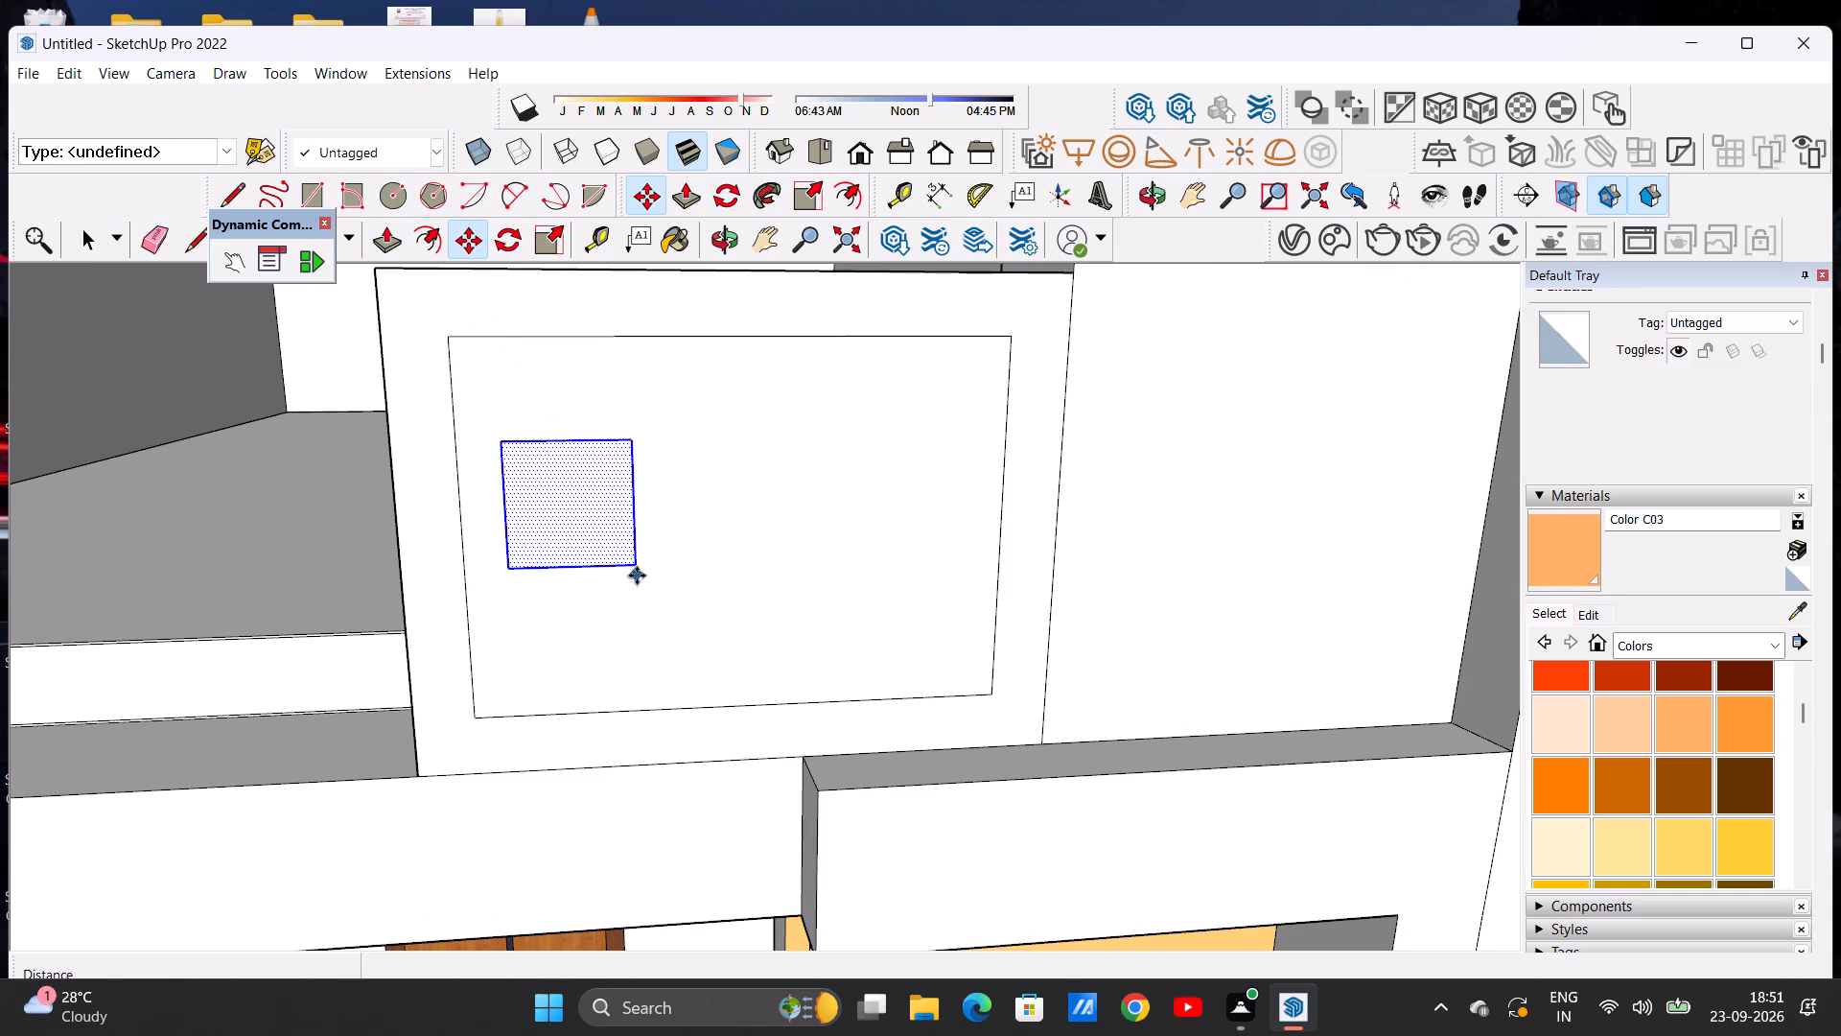
{"action": "left_click", "coordinate": [633, 570]}
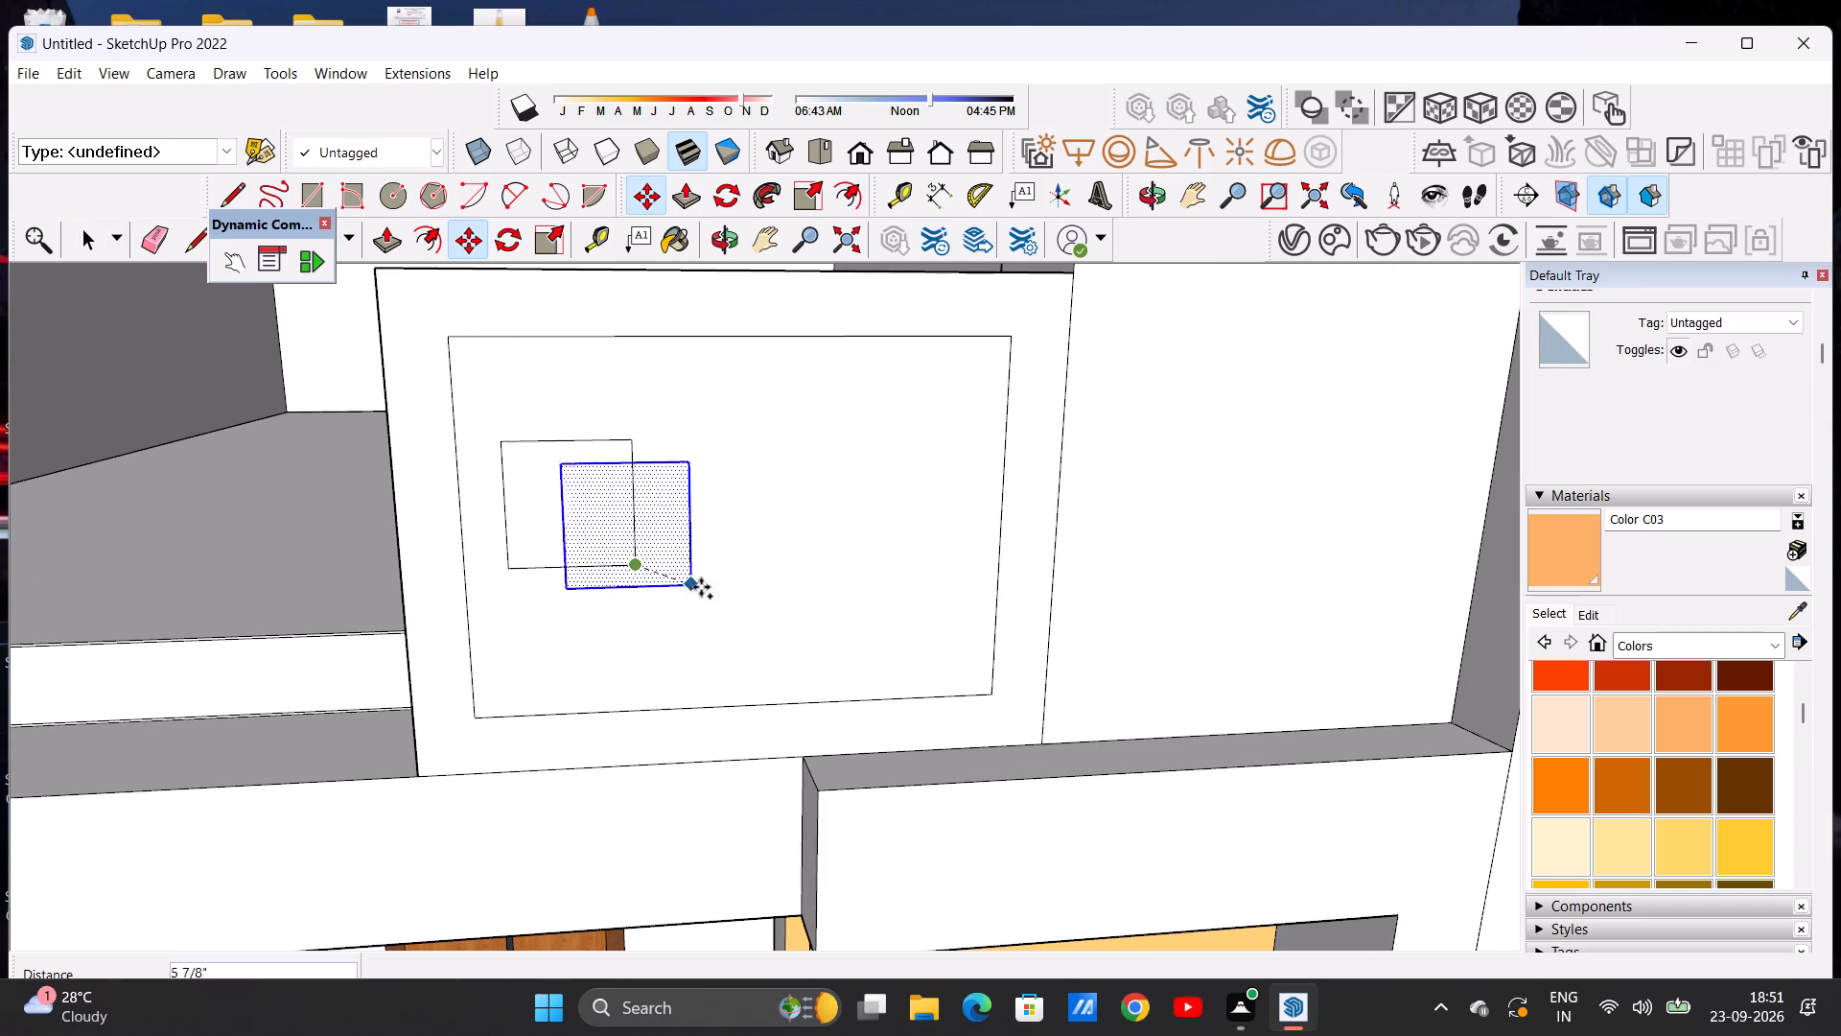
{"action": "left_click", "coordinate": [944, 547]}
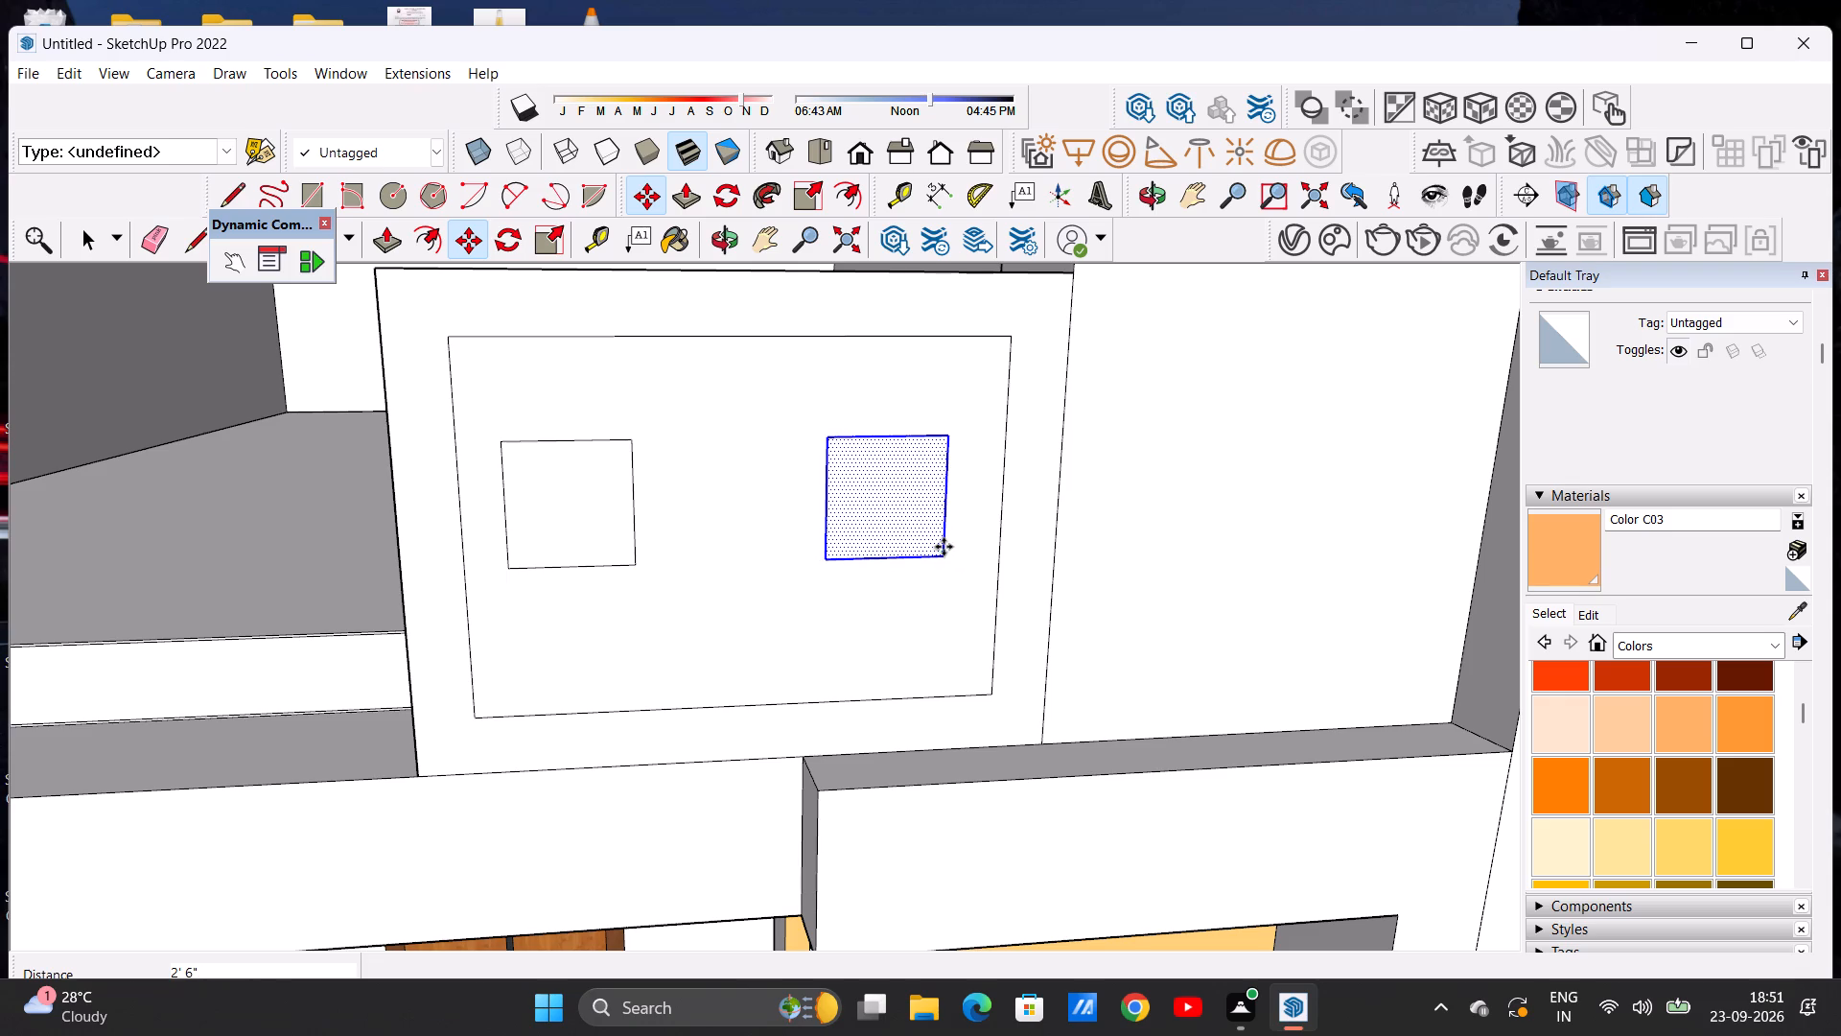
{"action": "left_click", "coordinate": [944, 556]}
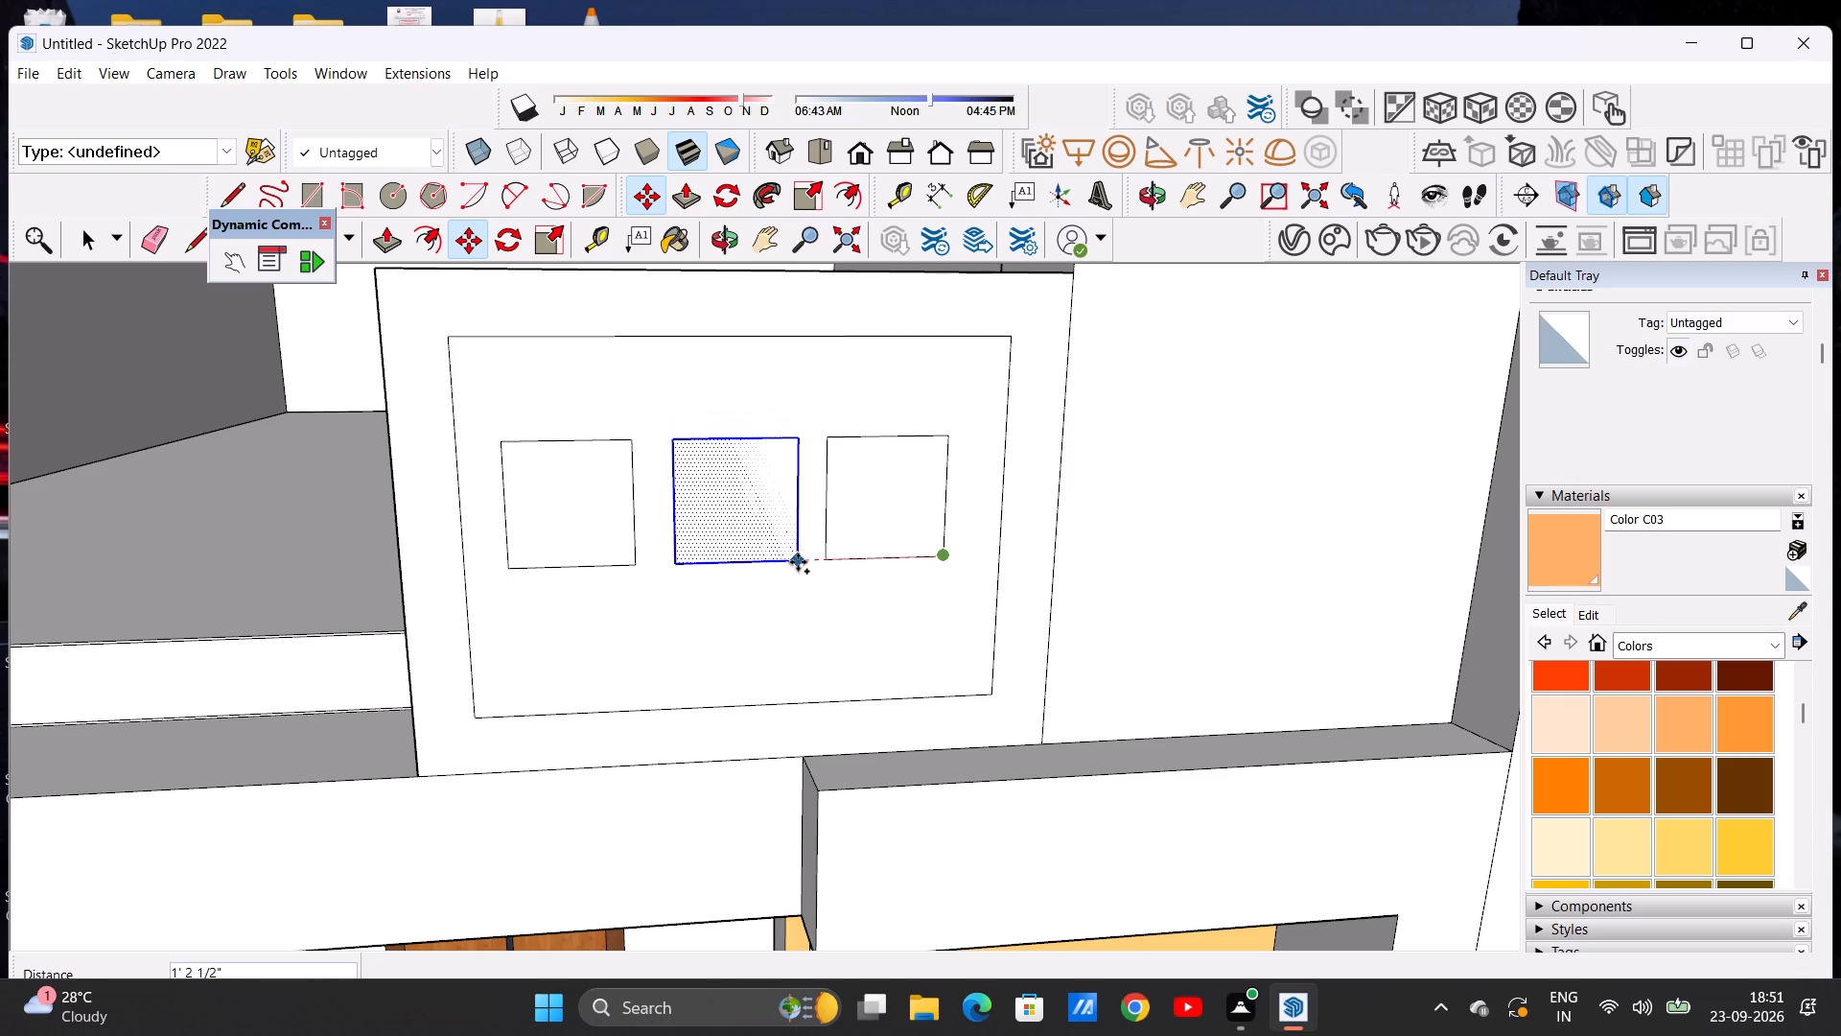
{"action": "left_click", "coordinate": [796, 562]}
{"action": "key", "text": "space"}
{"action": "scroll", "coordinate": [686, 478], "scroll_direction": "down", "scroll_amount": 10}
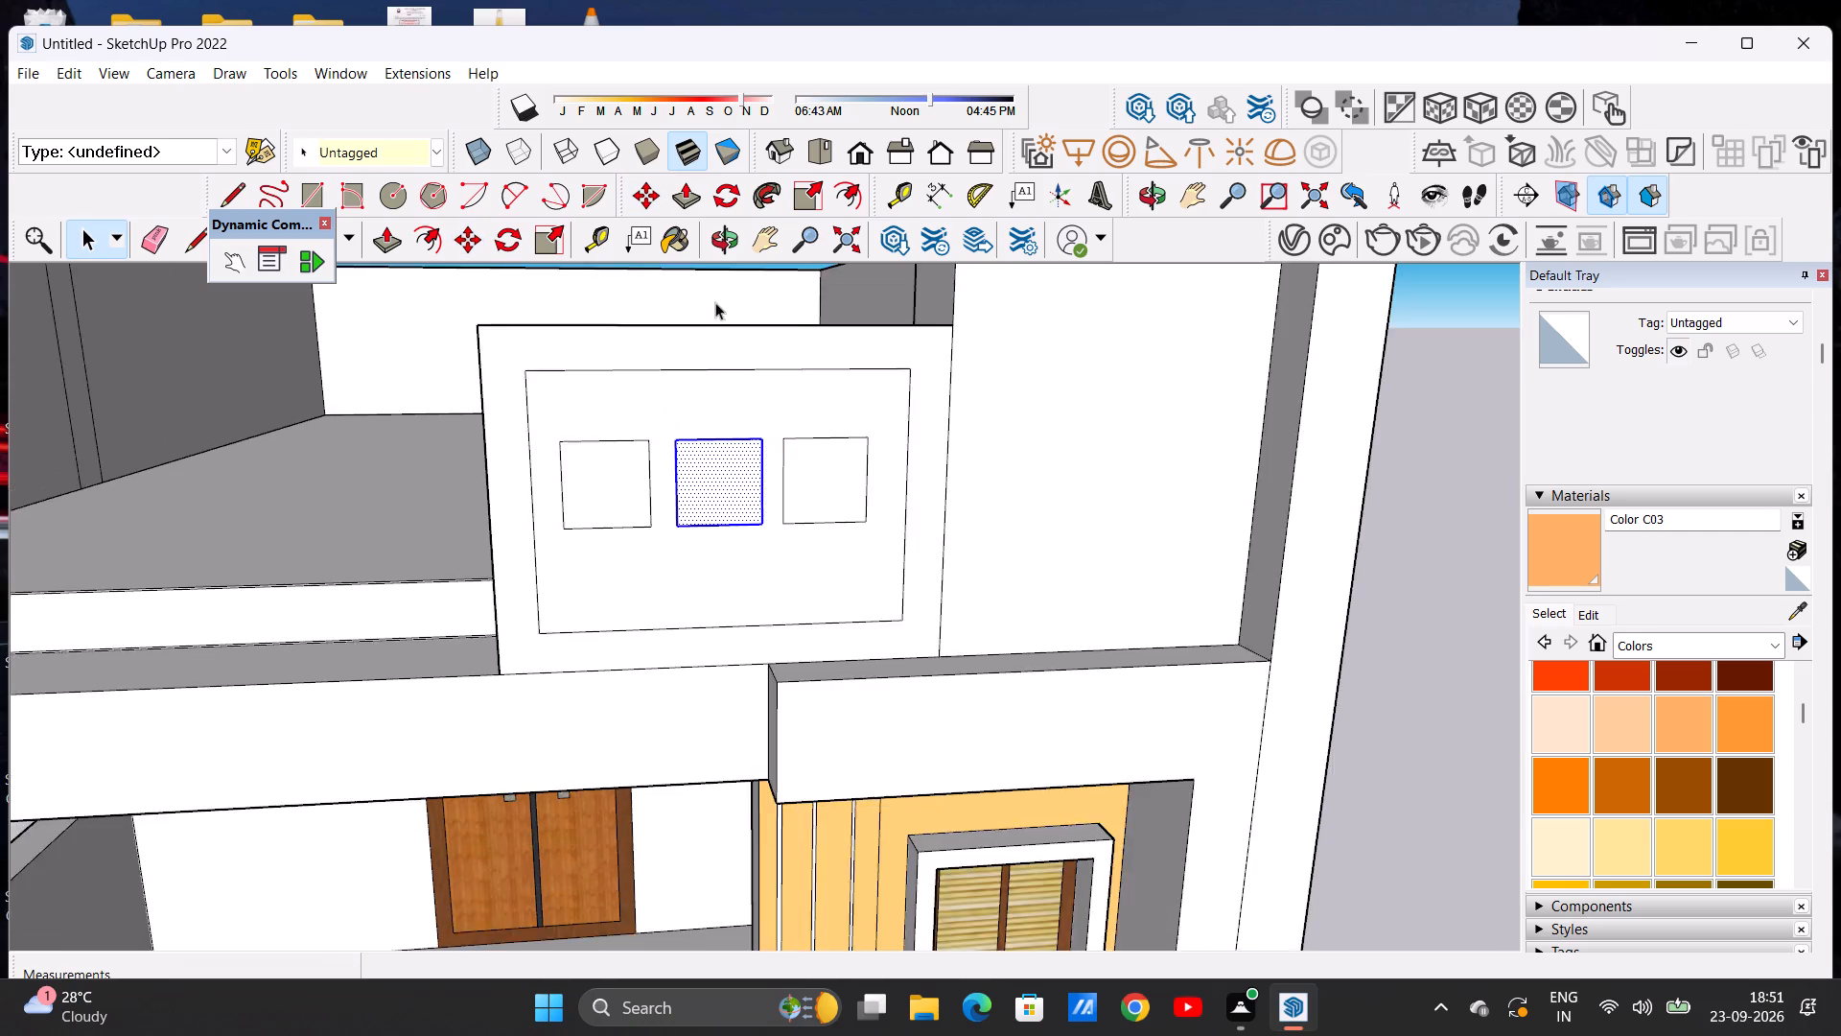
{"action": "scroll", "coordinate": [715, 302], "scroll_direction": "down", "scroll_amount": 3}
{"action": "left_click", "coordinate": [1143, 494]}
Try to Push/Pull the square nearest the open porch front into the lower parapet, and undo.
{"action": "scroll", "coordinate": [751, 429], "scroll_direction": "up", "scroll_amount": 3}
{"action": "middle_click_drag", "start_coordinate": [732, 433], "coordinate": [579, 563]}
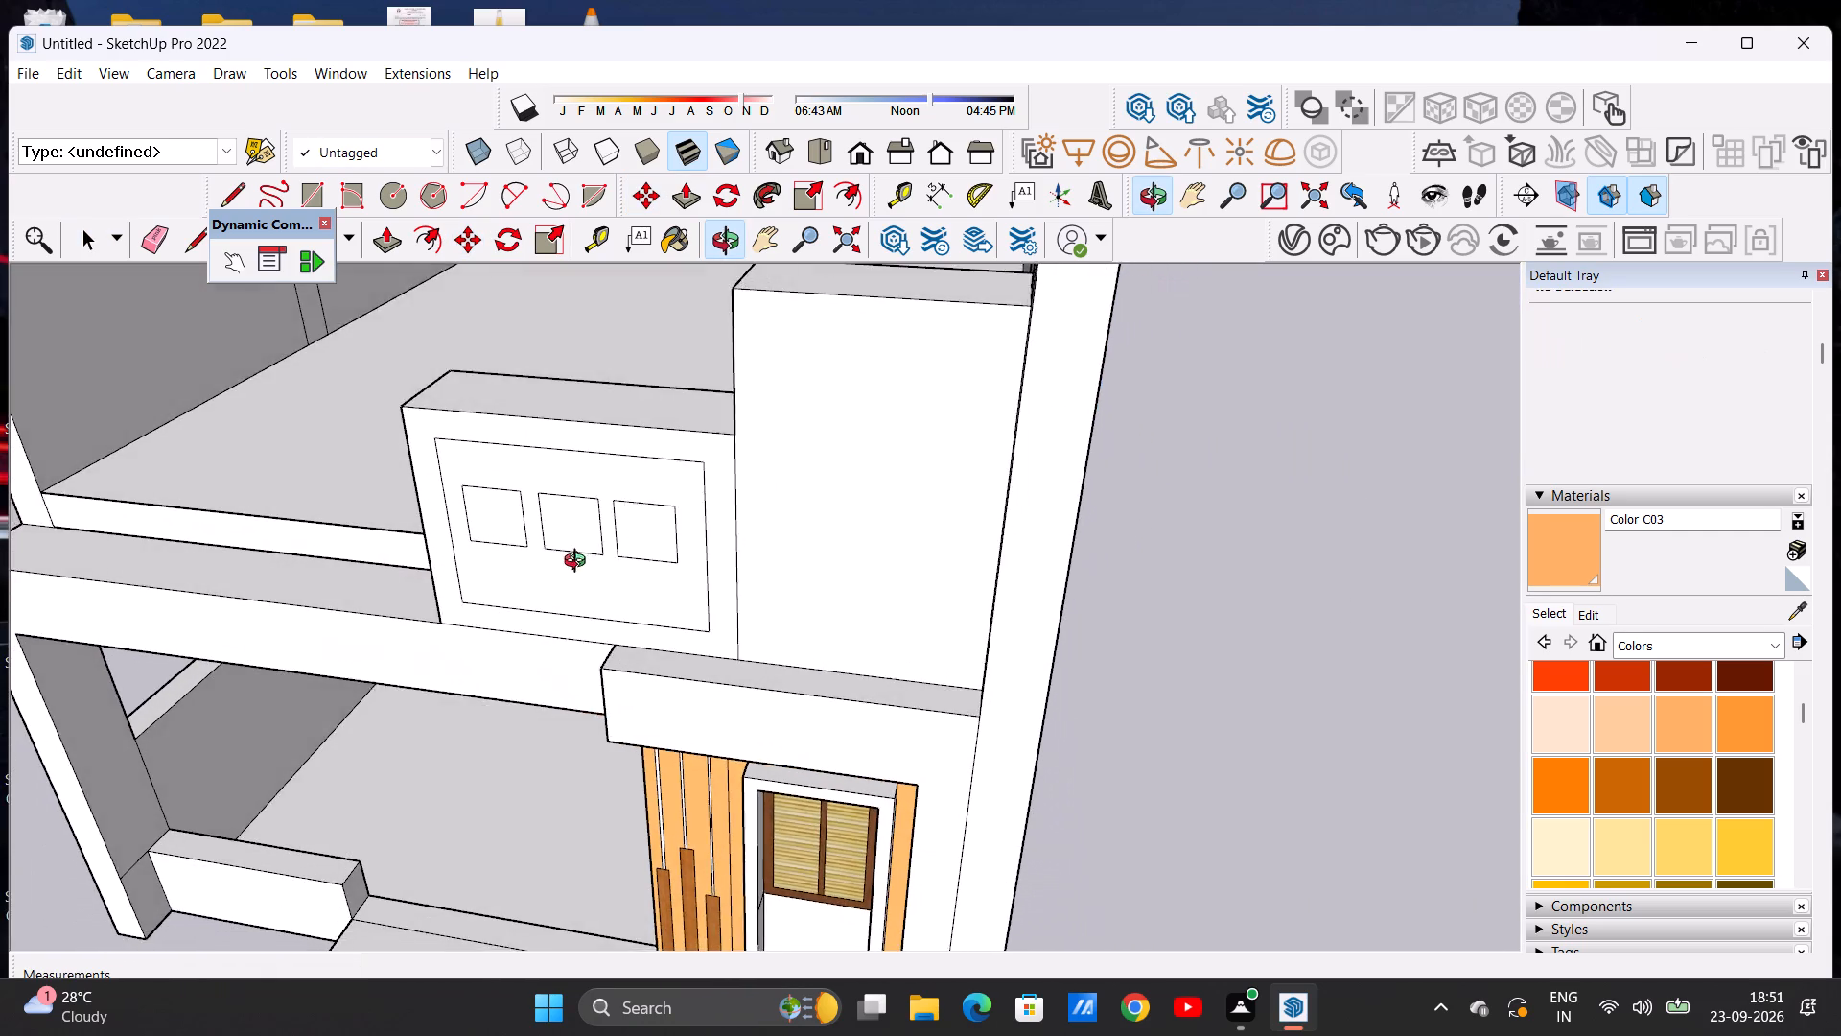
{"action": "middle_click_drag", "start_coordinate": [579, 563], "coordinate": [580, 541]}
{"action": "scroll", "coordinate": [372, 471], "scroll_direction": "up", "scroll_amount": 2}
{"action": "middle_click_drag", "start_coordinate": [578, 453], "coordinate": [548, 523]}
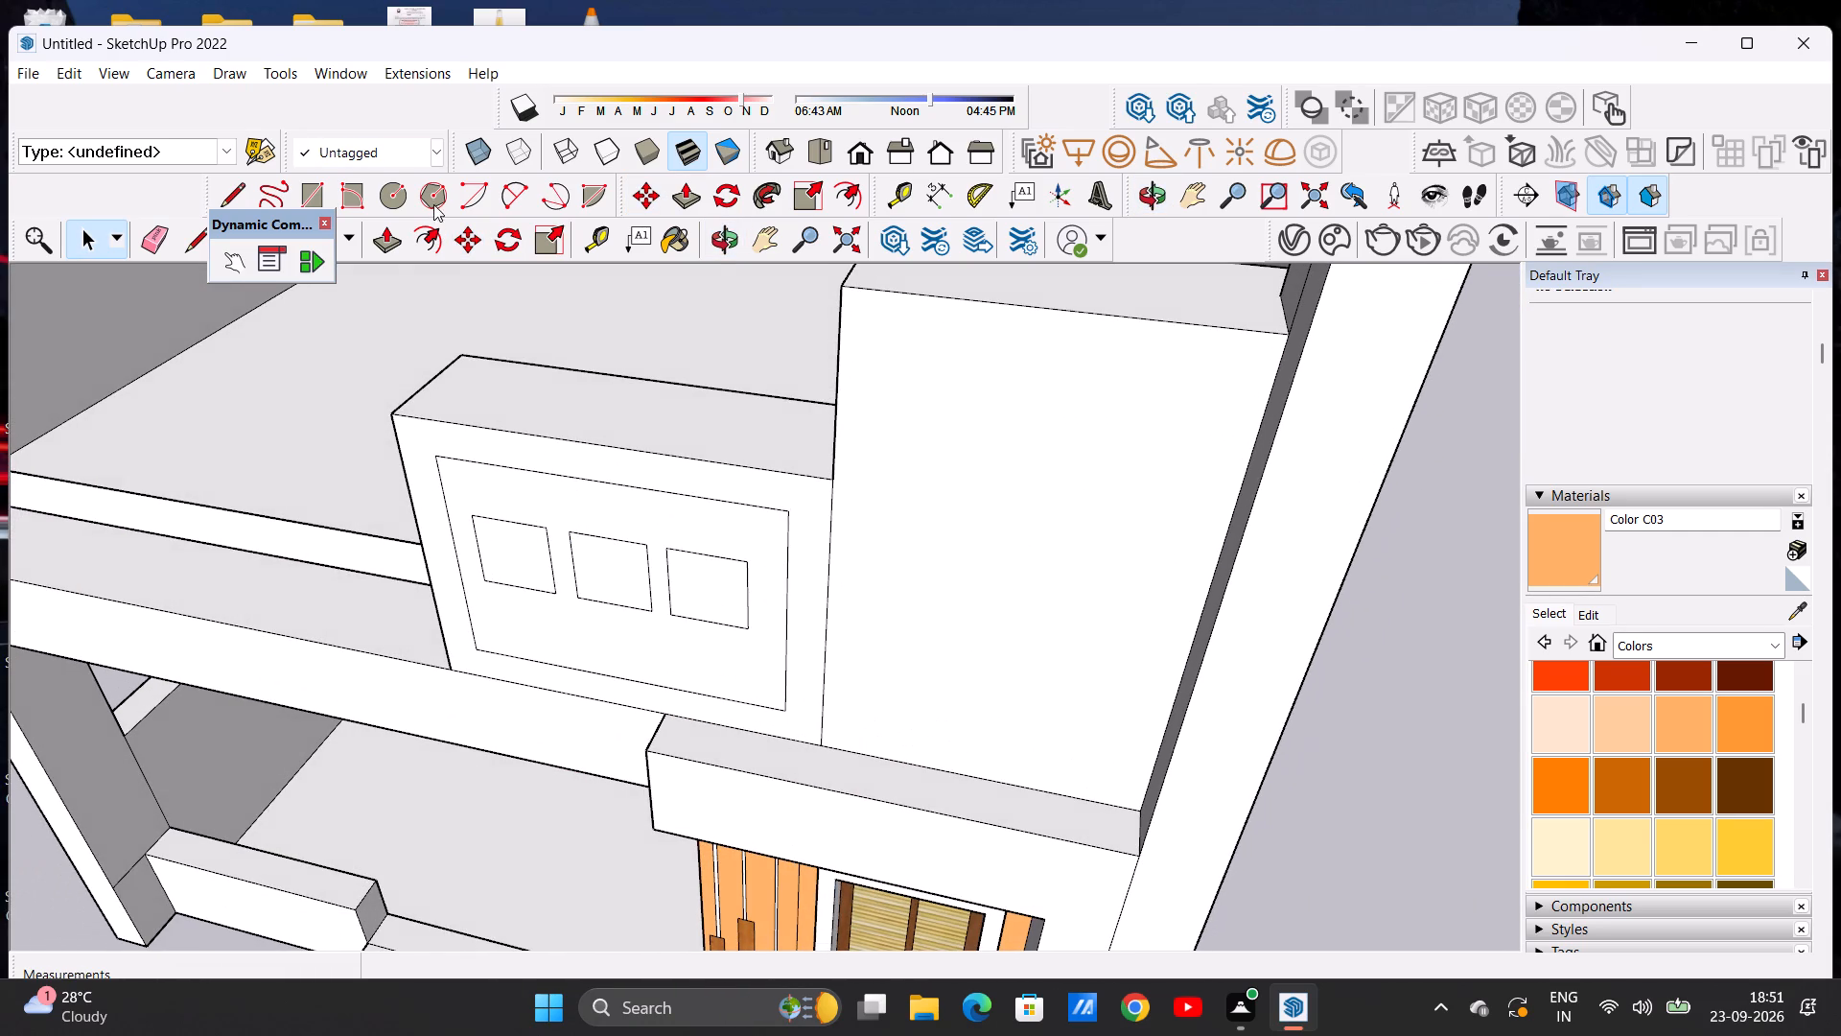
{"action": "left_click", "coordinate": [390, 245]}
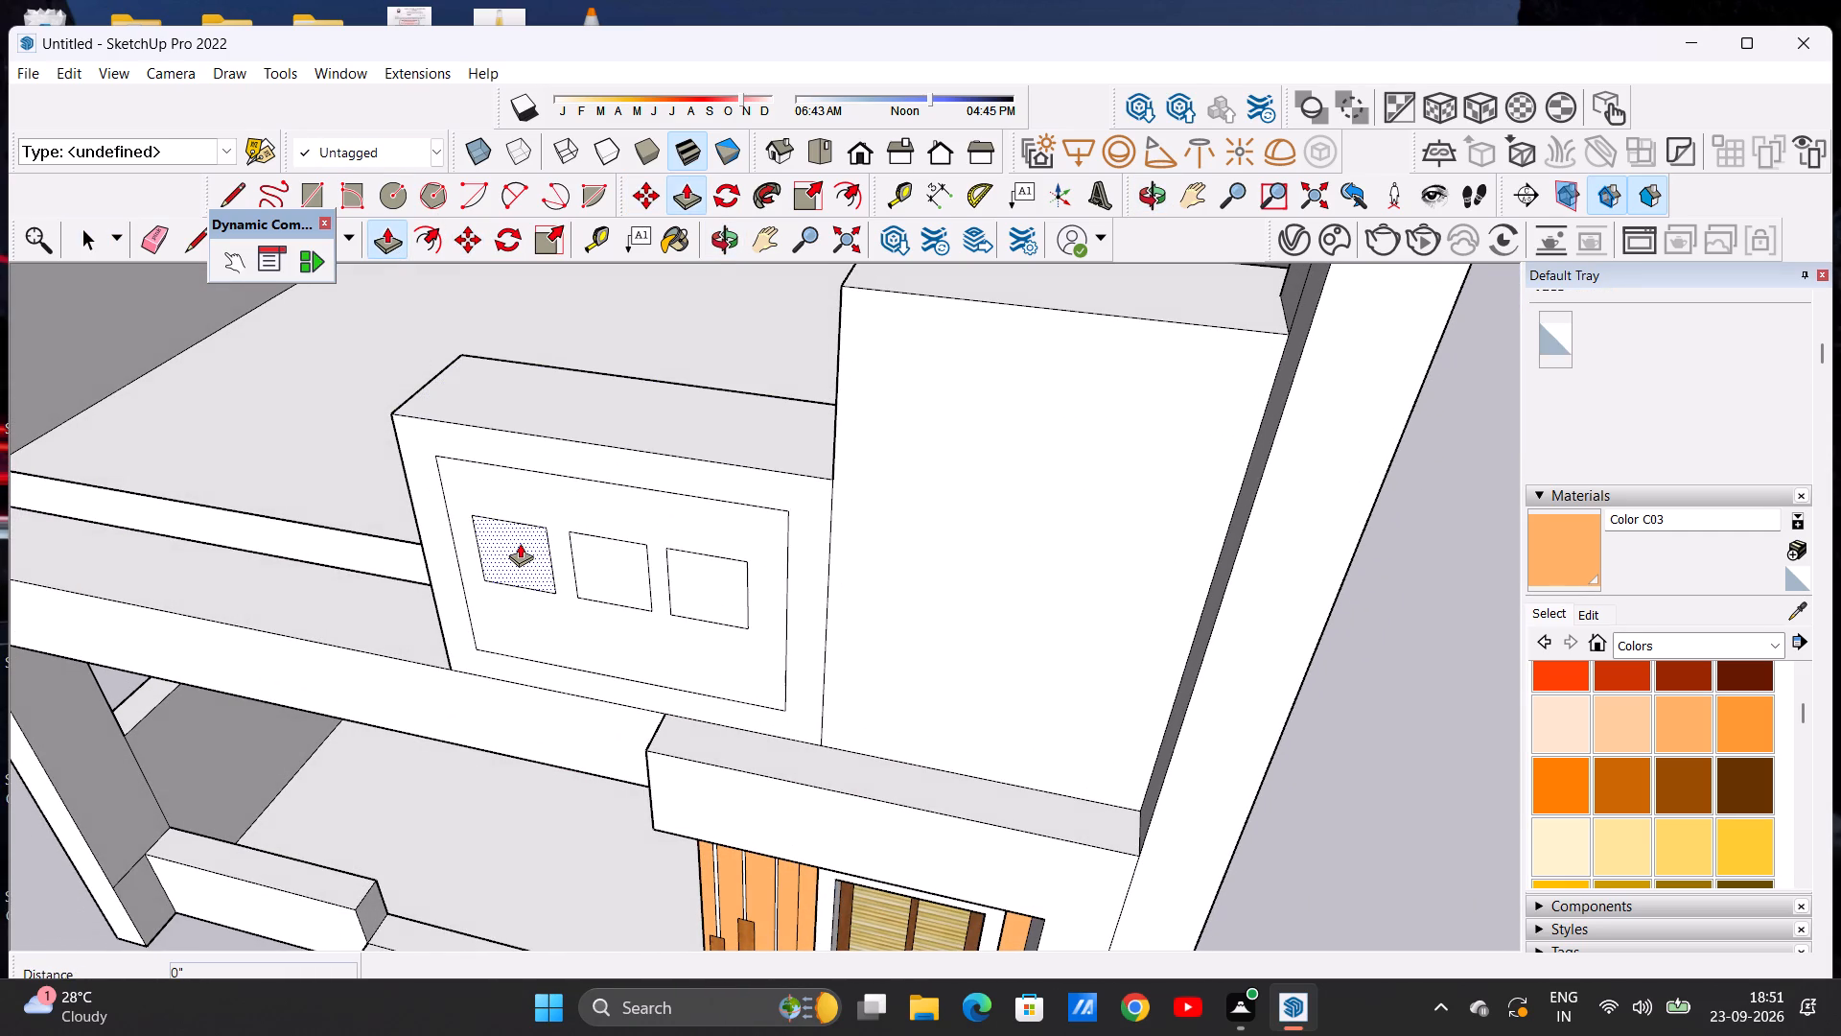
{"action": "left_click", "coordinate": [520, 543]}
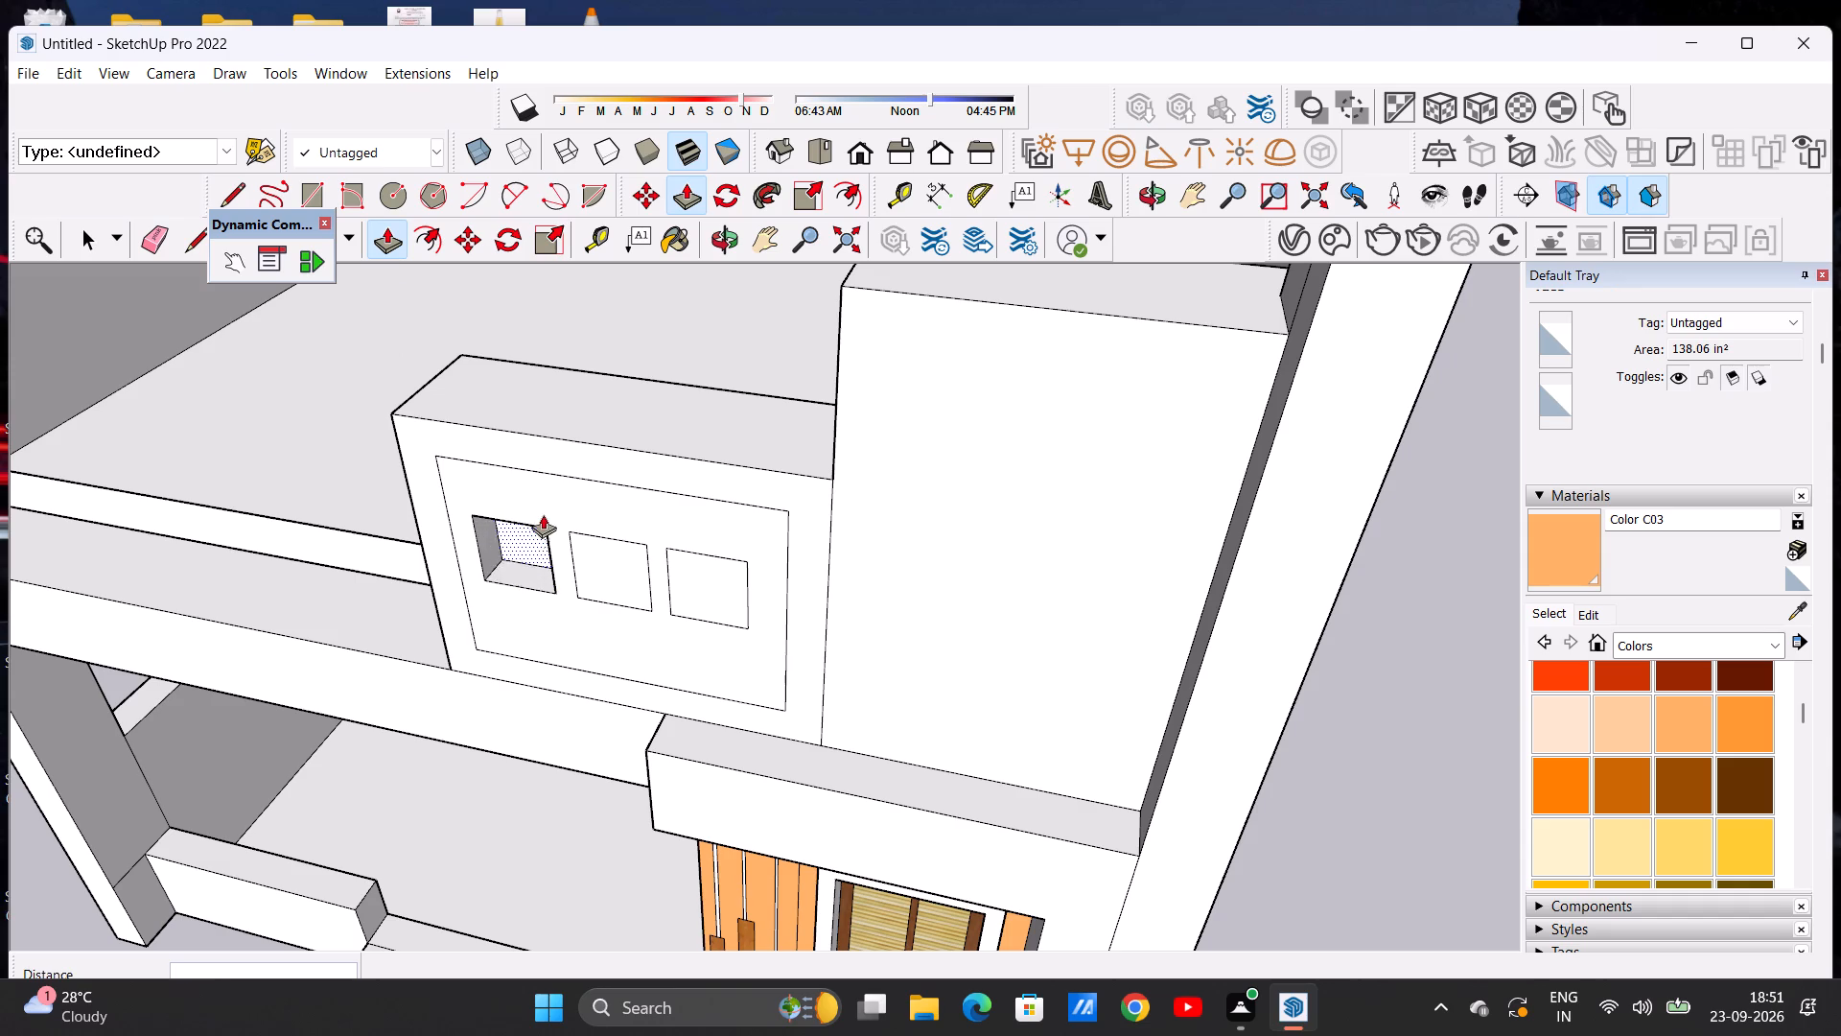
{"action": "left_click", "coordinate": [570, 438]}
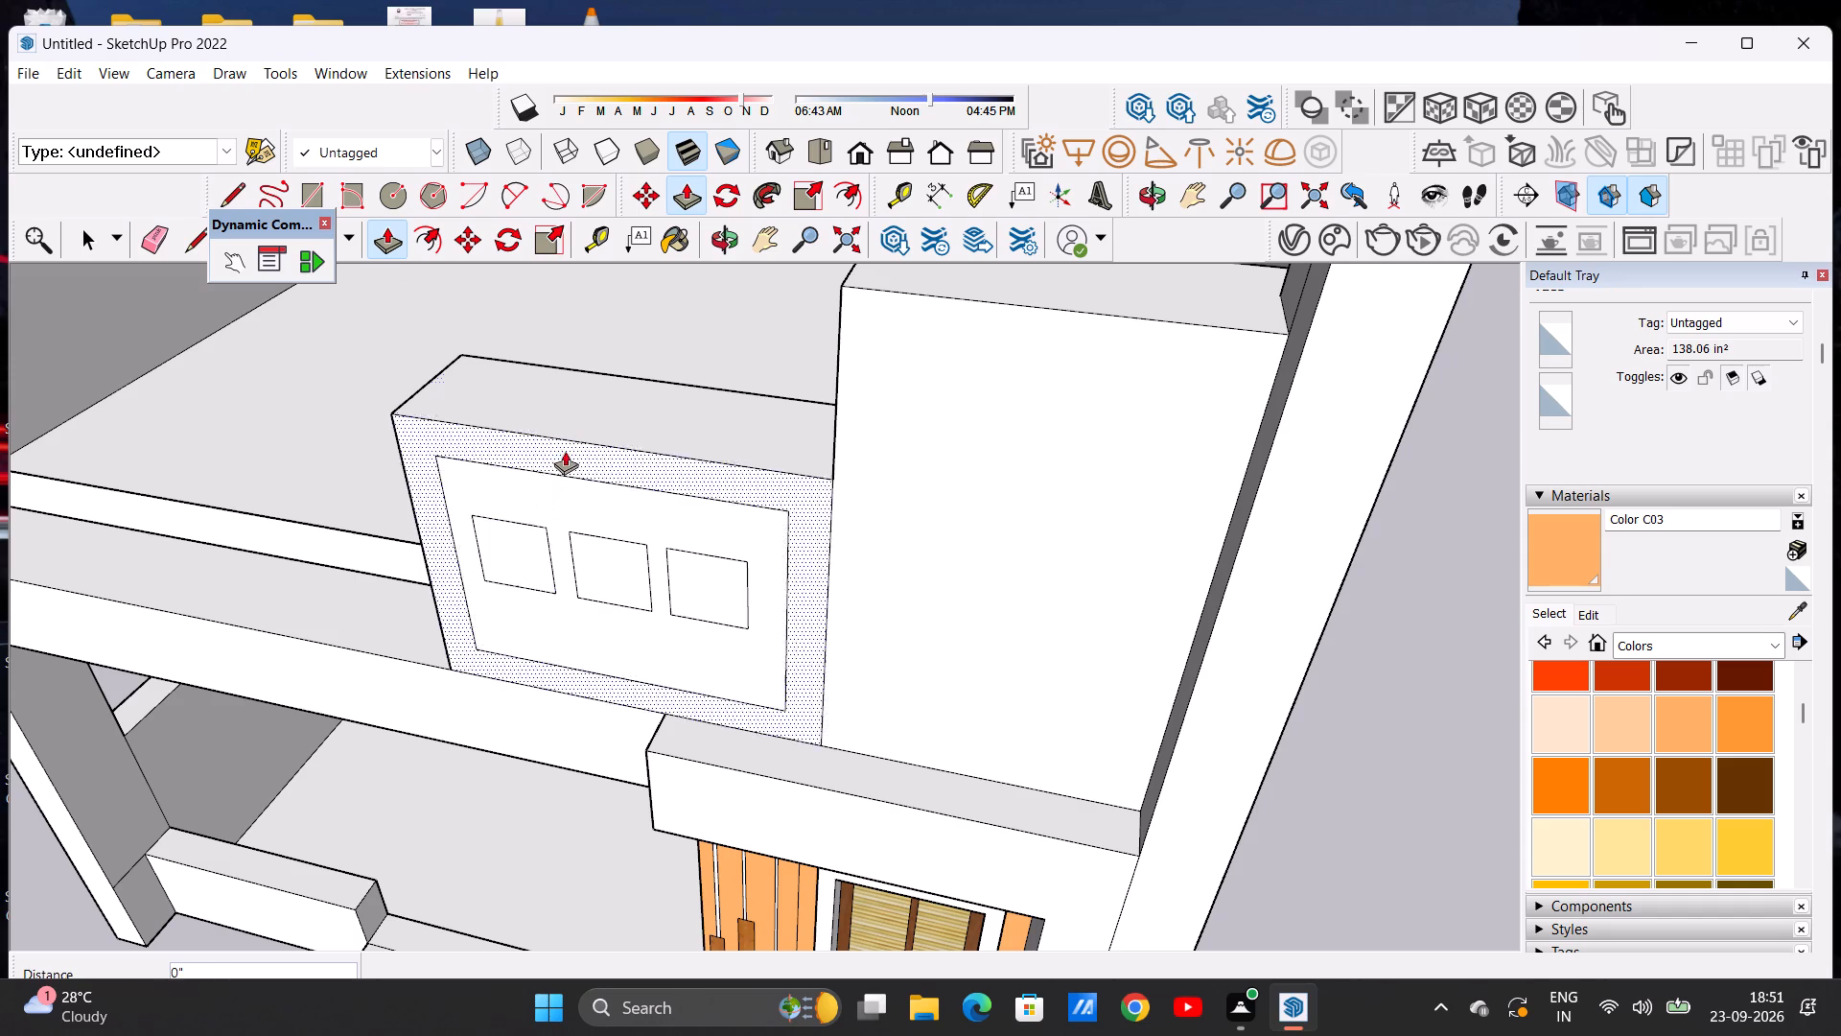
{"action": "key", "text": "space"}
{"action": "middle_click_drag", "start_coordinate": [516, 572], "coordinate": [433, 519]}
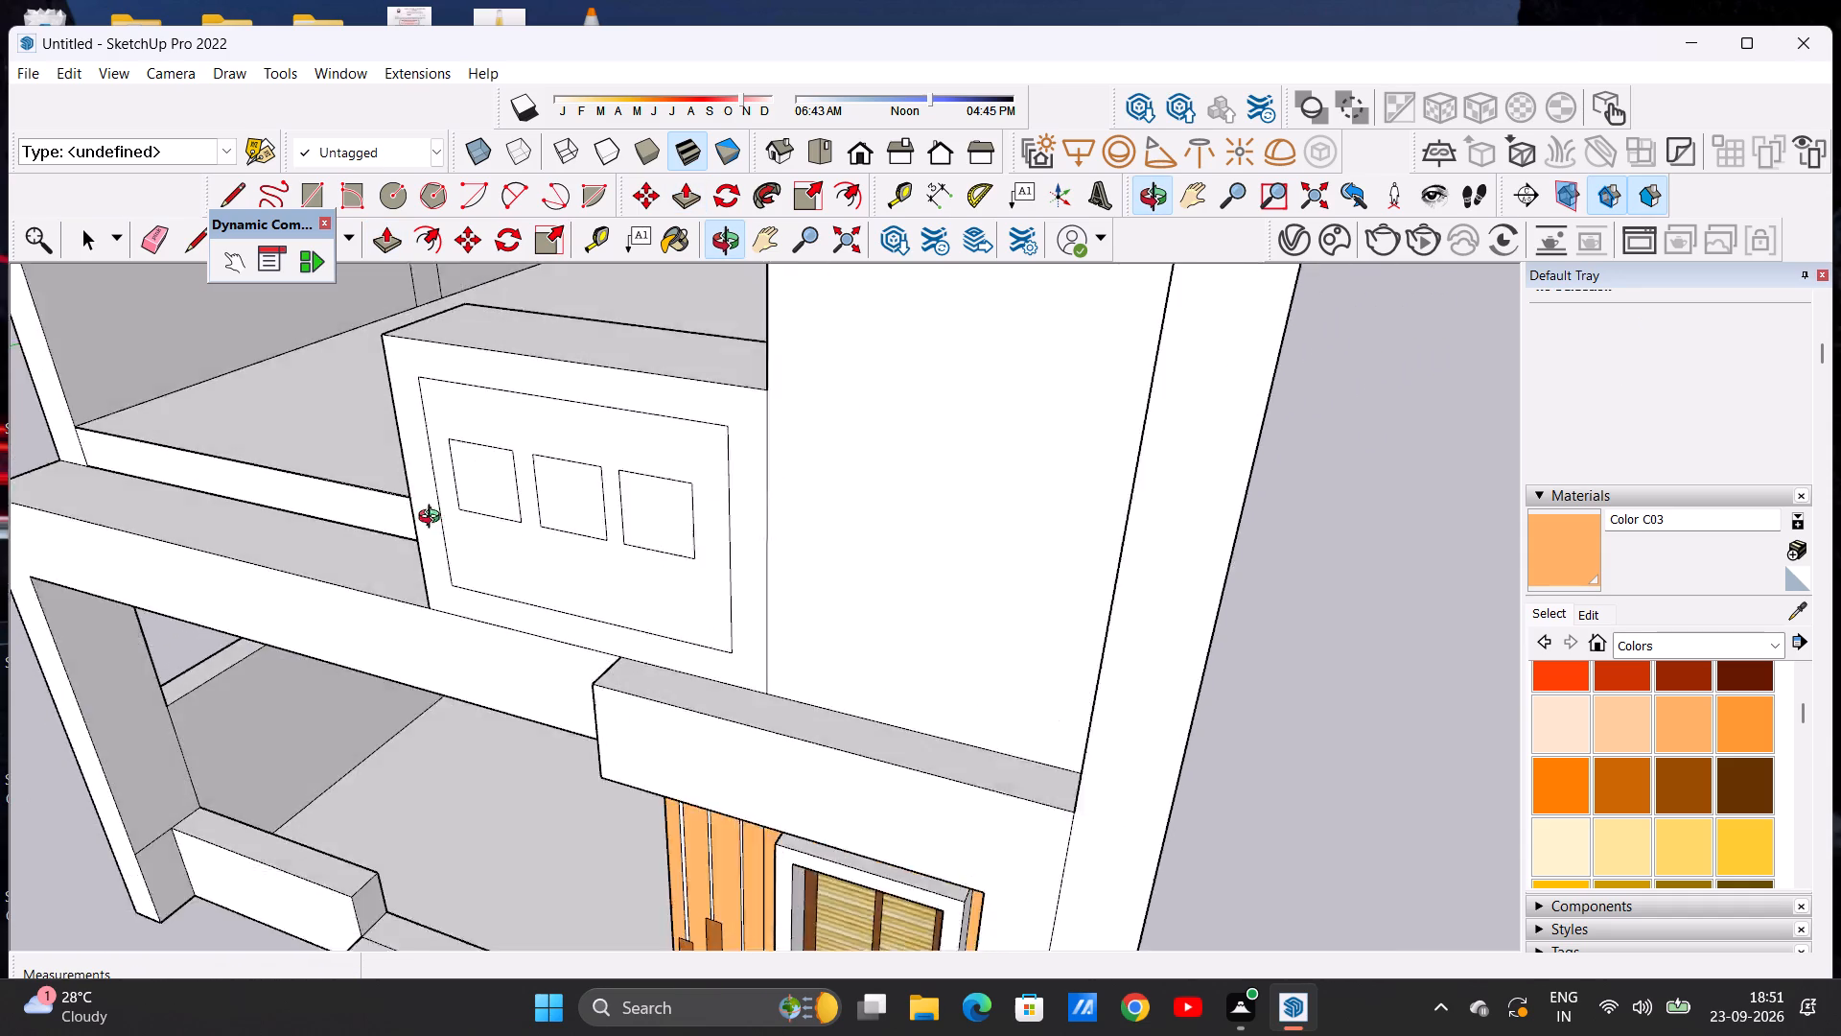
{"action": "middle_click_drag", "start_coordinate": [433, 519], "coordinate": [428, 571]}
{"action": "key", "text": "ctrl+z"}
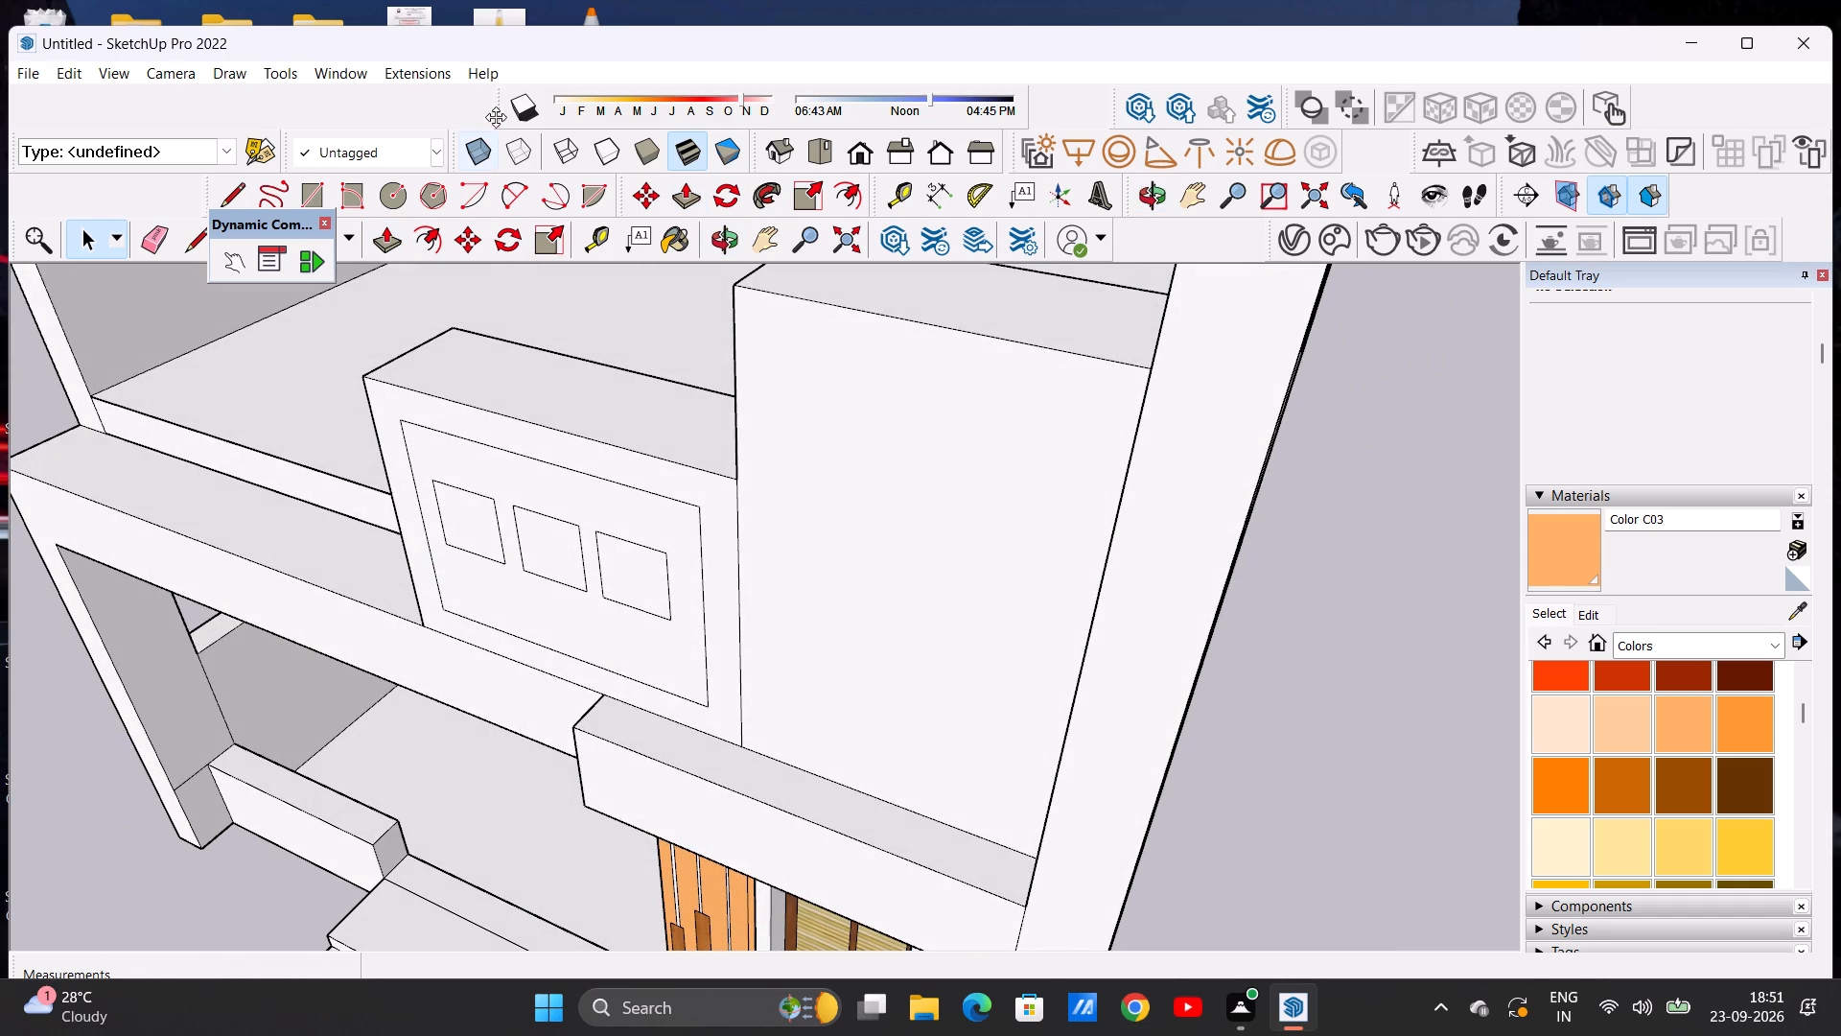
Push/Pull the square nearest the open porch front about 1' 7 13/16" through the lower parapet to cut an opening.
{"action": "left_click", "coordinate": [393, 231]}
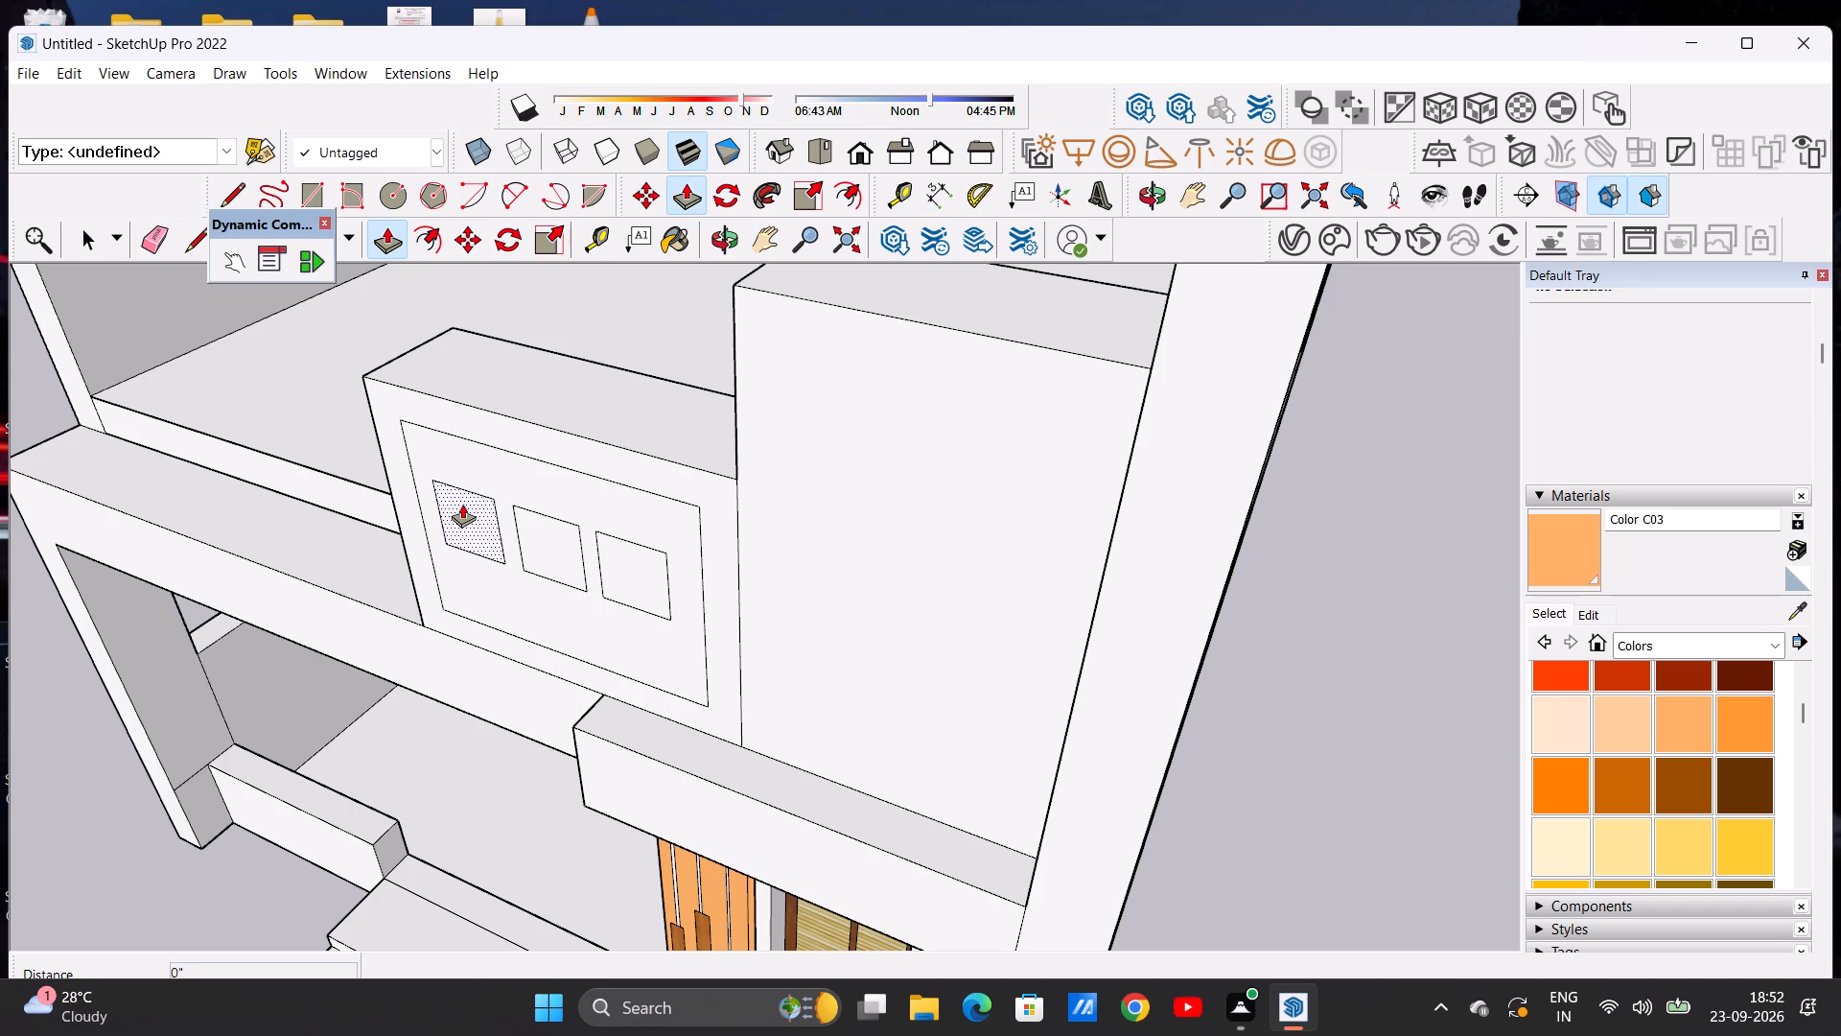
{"action": "left_click", "coordinate": [463, 504]}
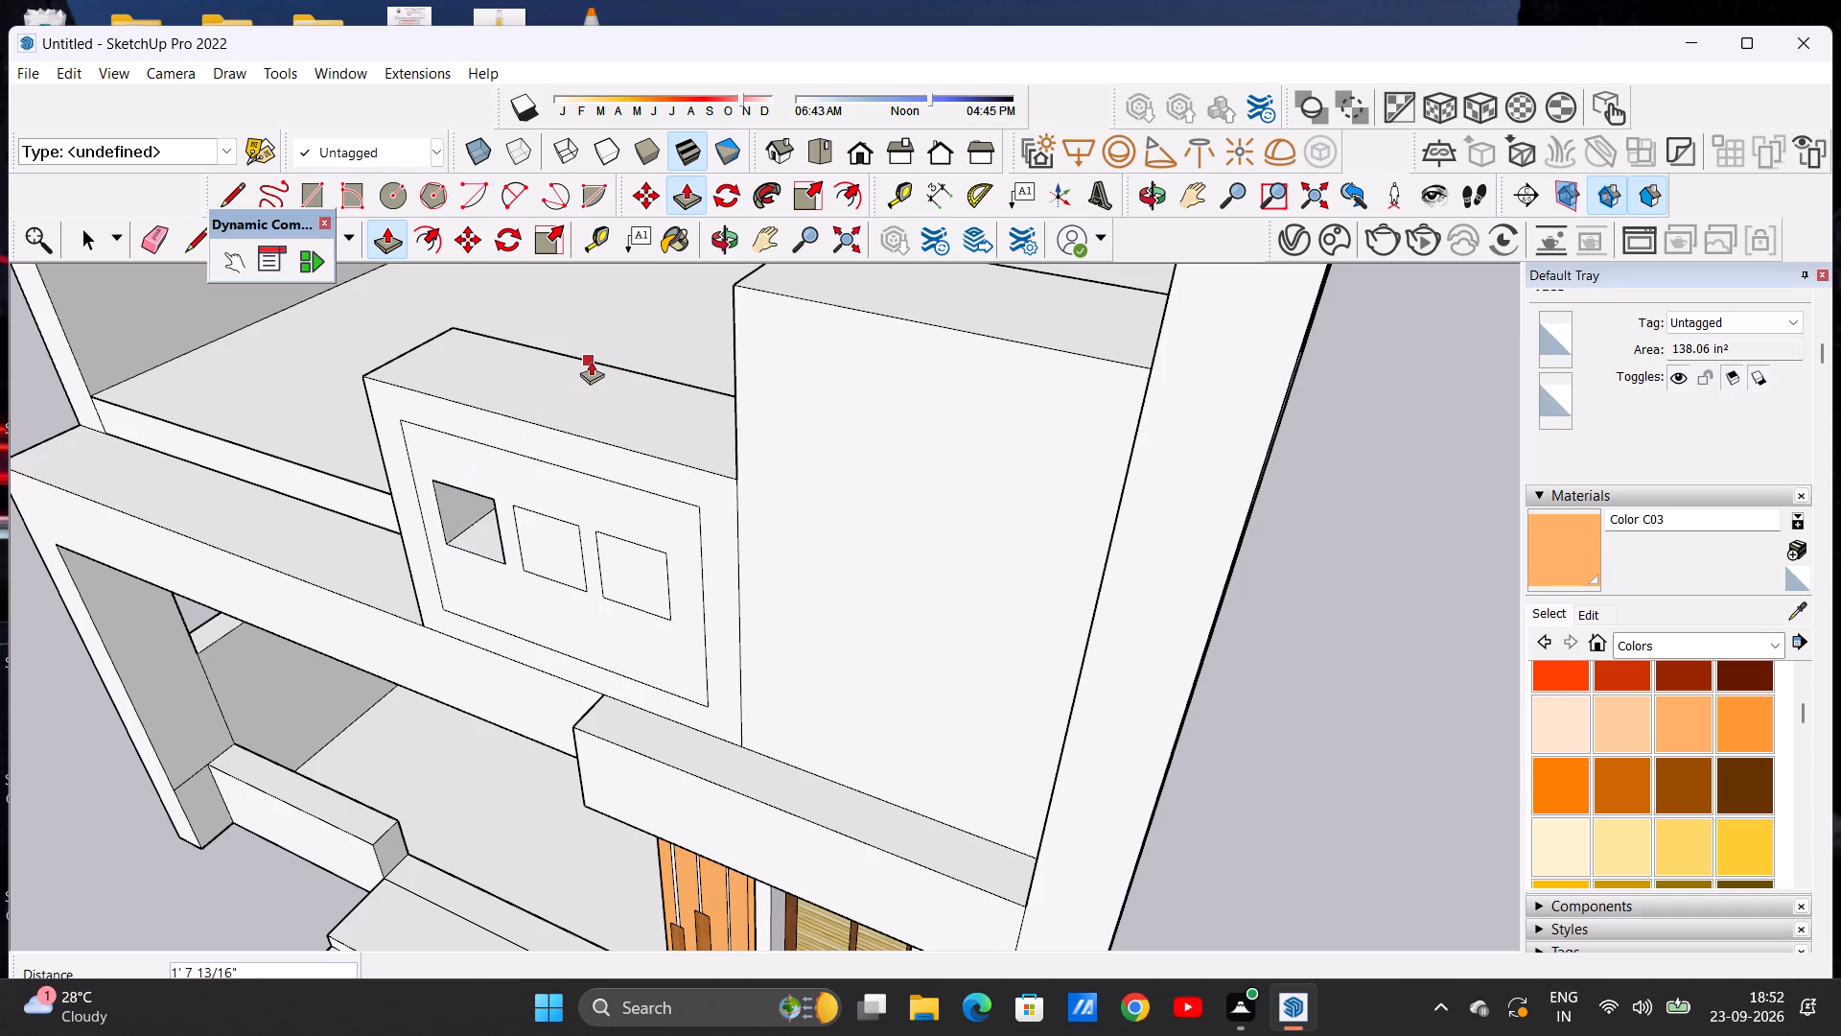
{"action": "left_click", "coordinate": [591, 361]}
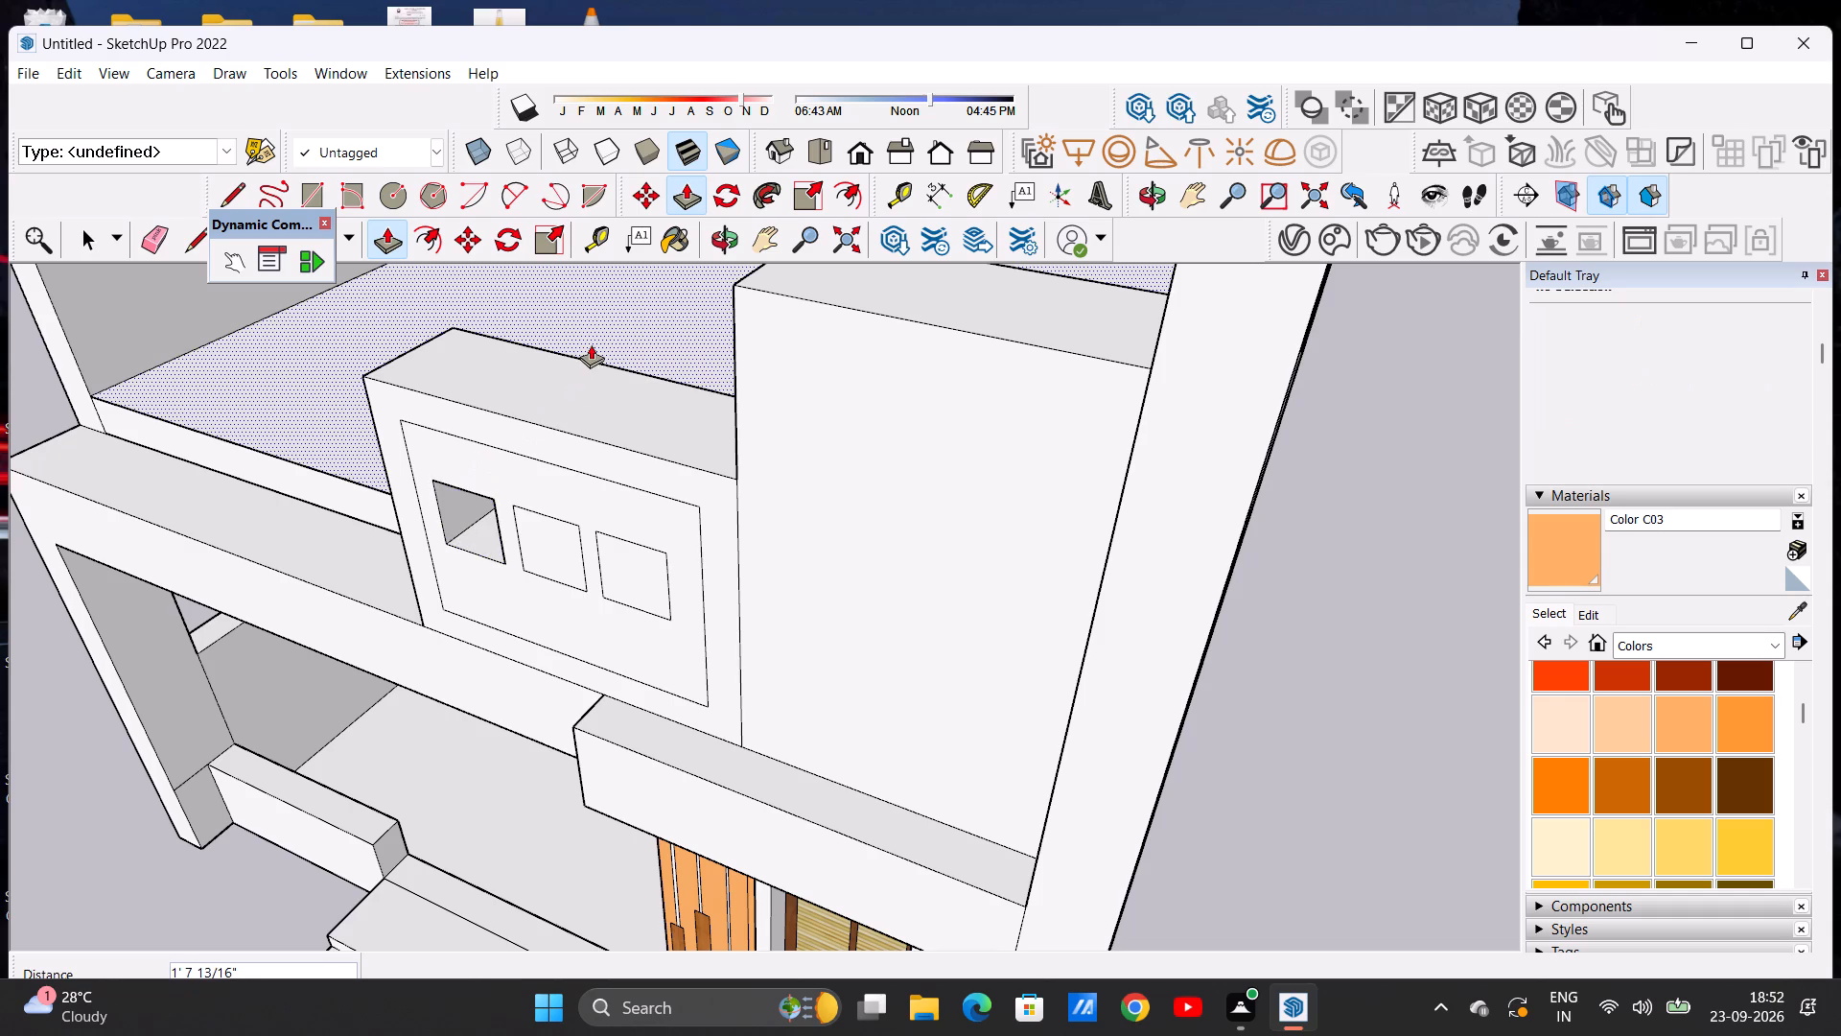
{"action": "key", "text": "space"}
Push/Pull the middle and remaining squares about 1' 7 13/16" through the lower parapet to cut two more openings.
{"action": "middle_click_drag", "start_coordinate": [511, 502], "coordinate": [602, 422]}
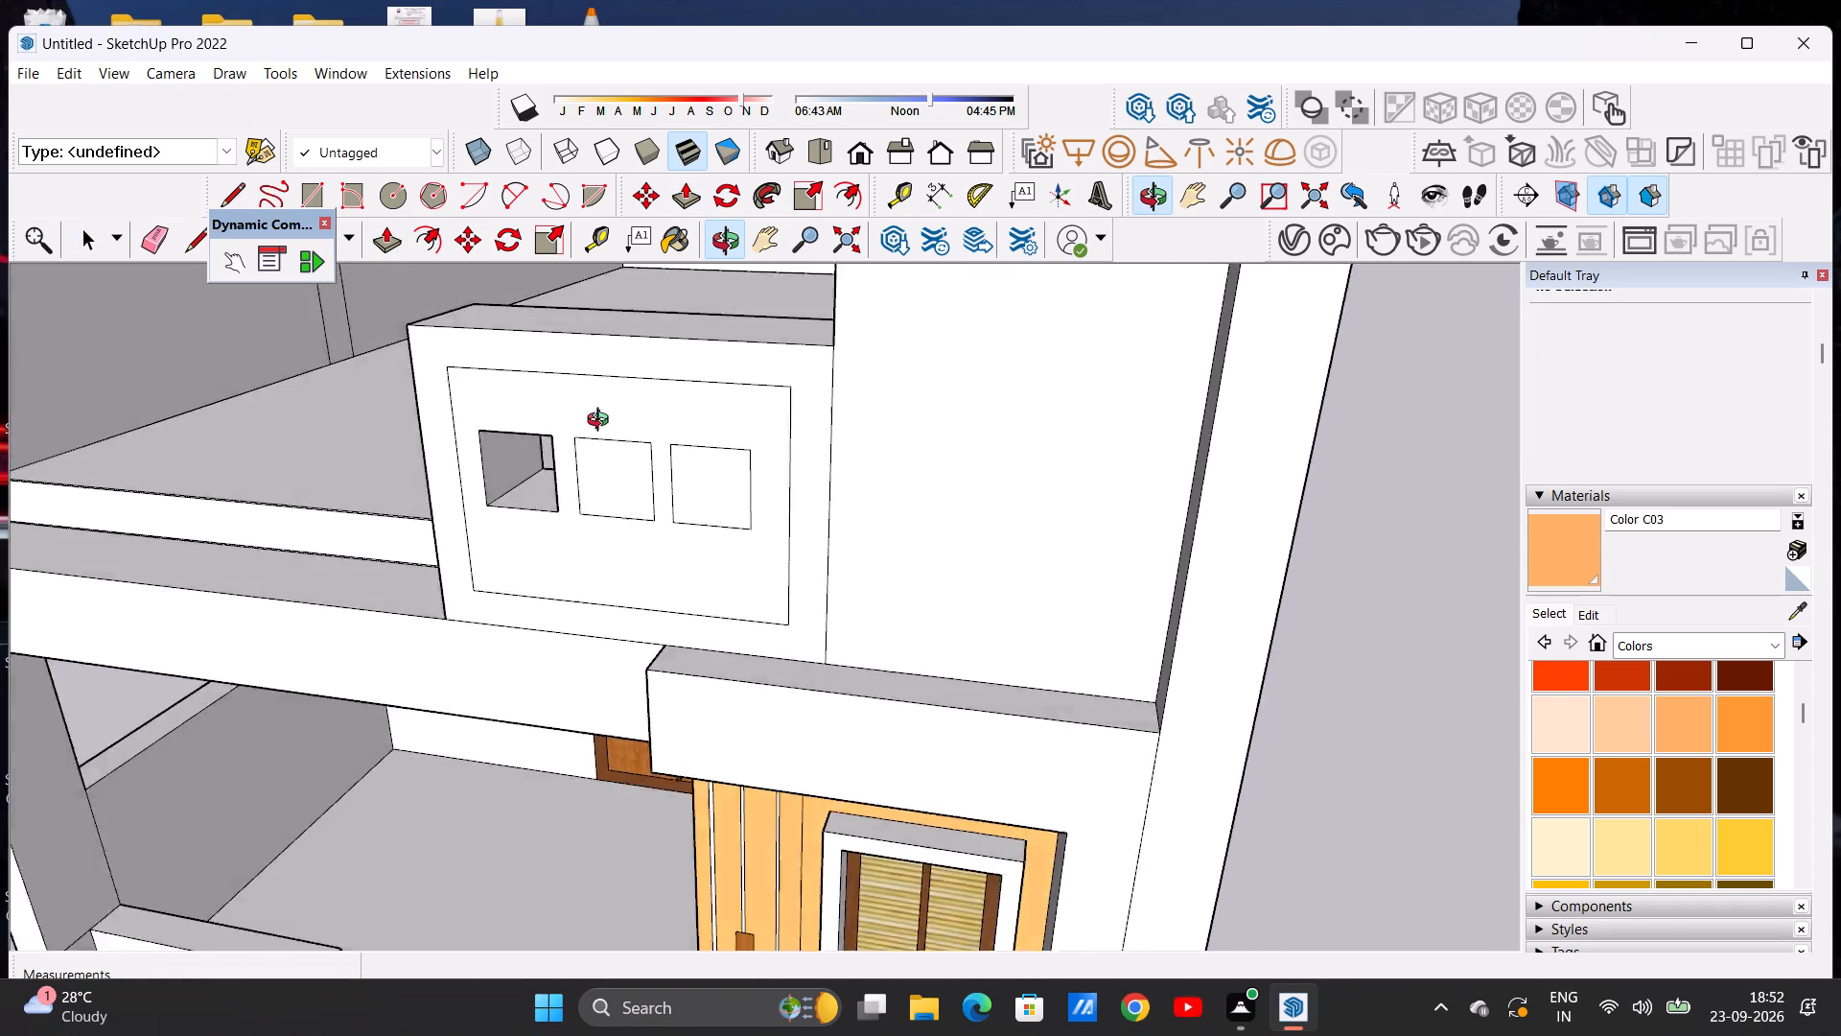
{"action": "middle_click_drag", "start_coordinate": [602, 422], "coordinate": [771, 273]}
{"action": "scroll", "coordinate": [610, 367], "scroll_direction": "up", "scroll_amount": 3}
{"action": "scroll", "coordinate": [583, 386], "scroll_direction": "down", "scroll_amount": 8}
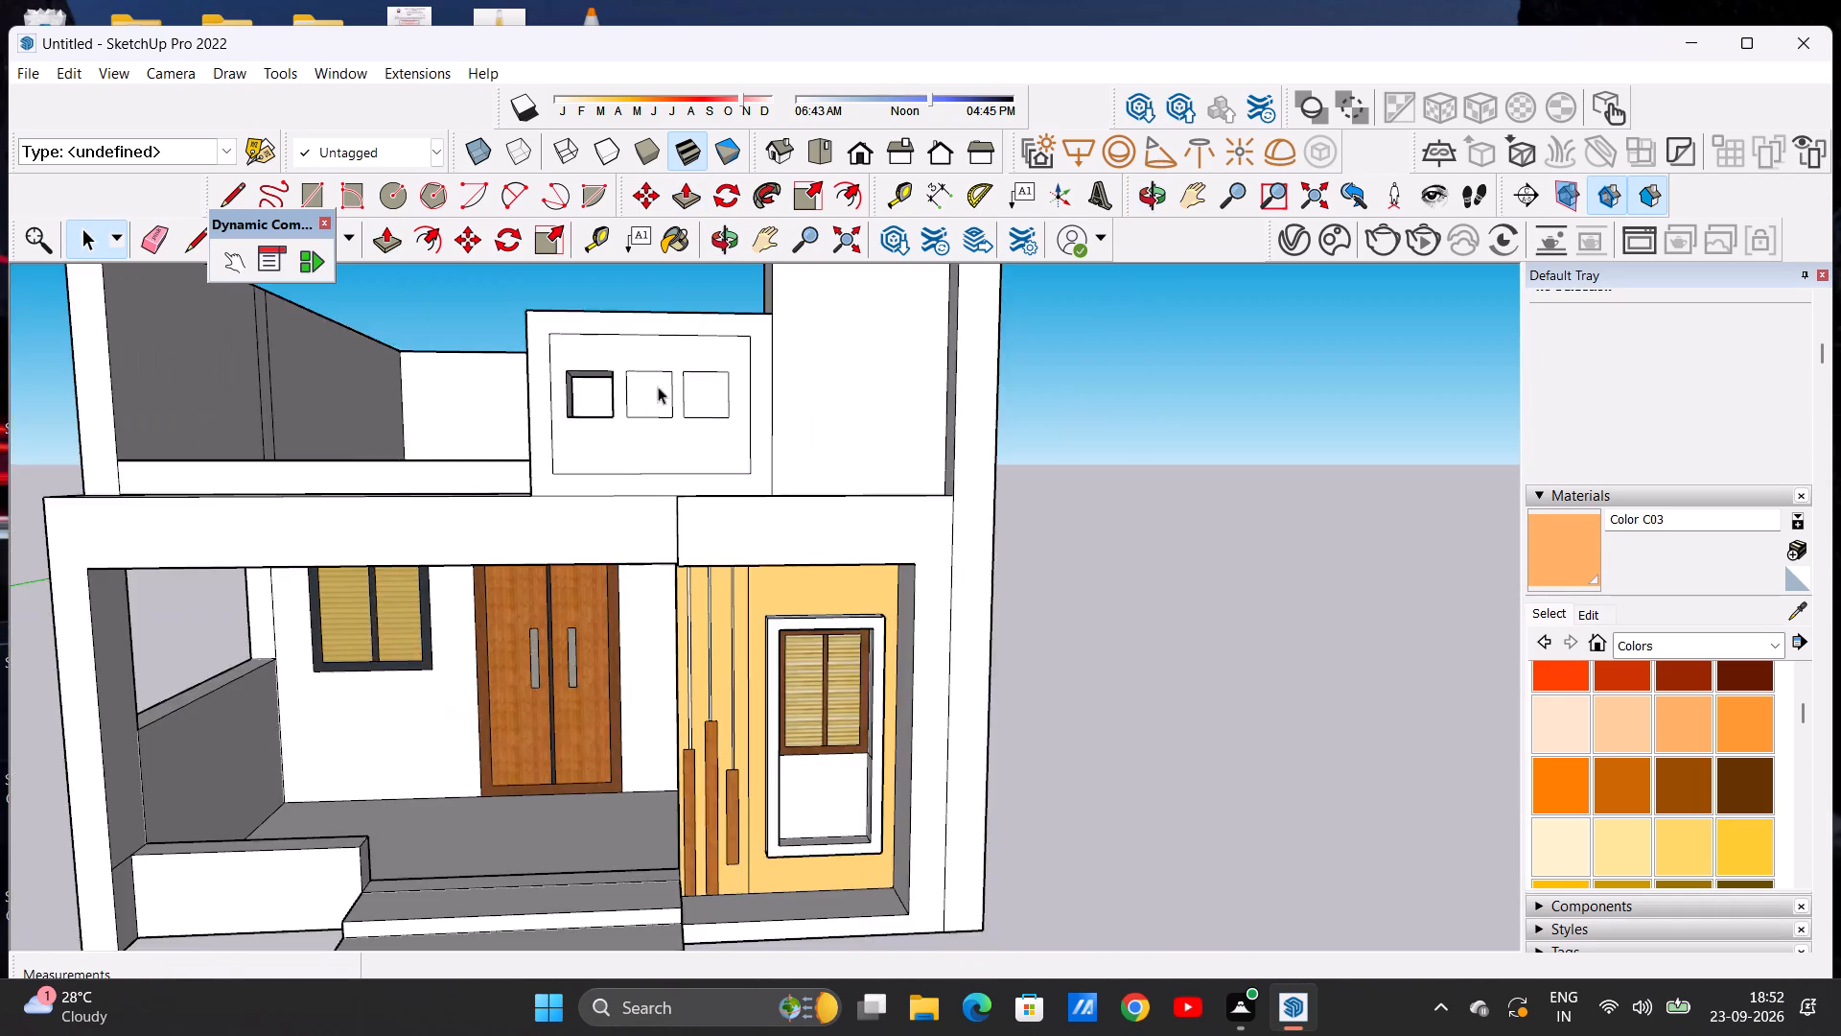
{"action": "middle_click_drag", "start_coordinate": [660, 388], "coordinate": [486, 483]}
{"action": "scroll", "coordinate": [575, 397], "scroll_direction": "up", "scroll_amount": 5}
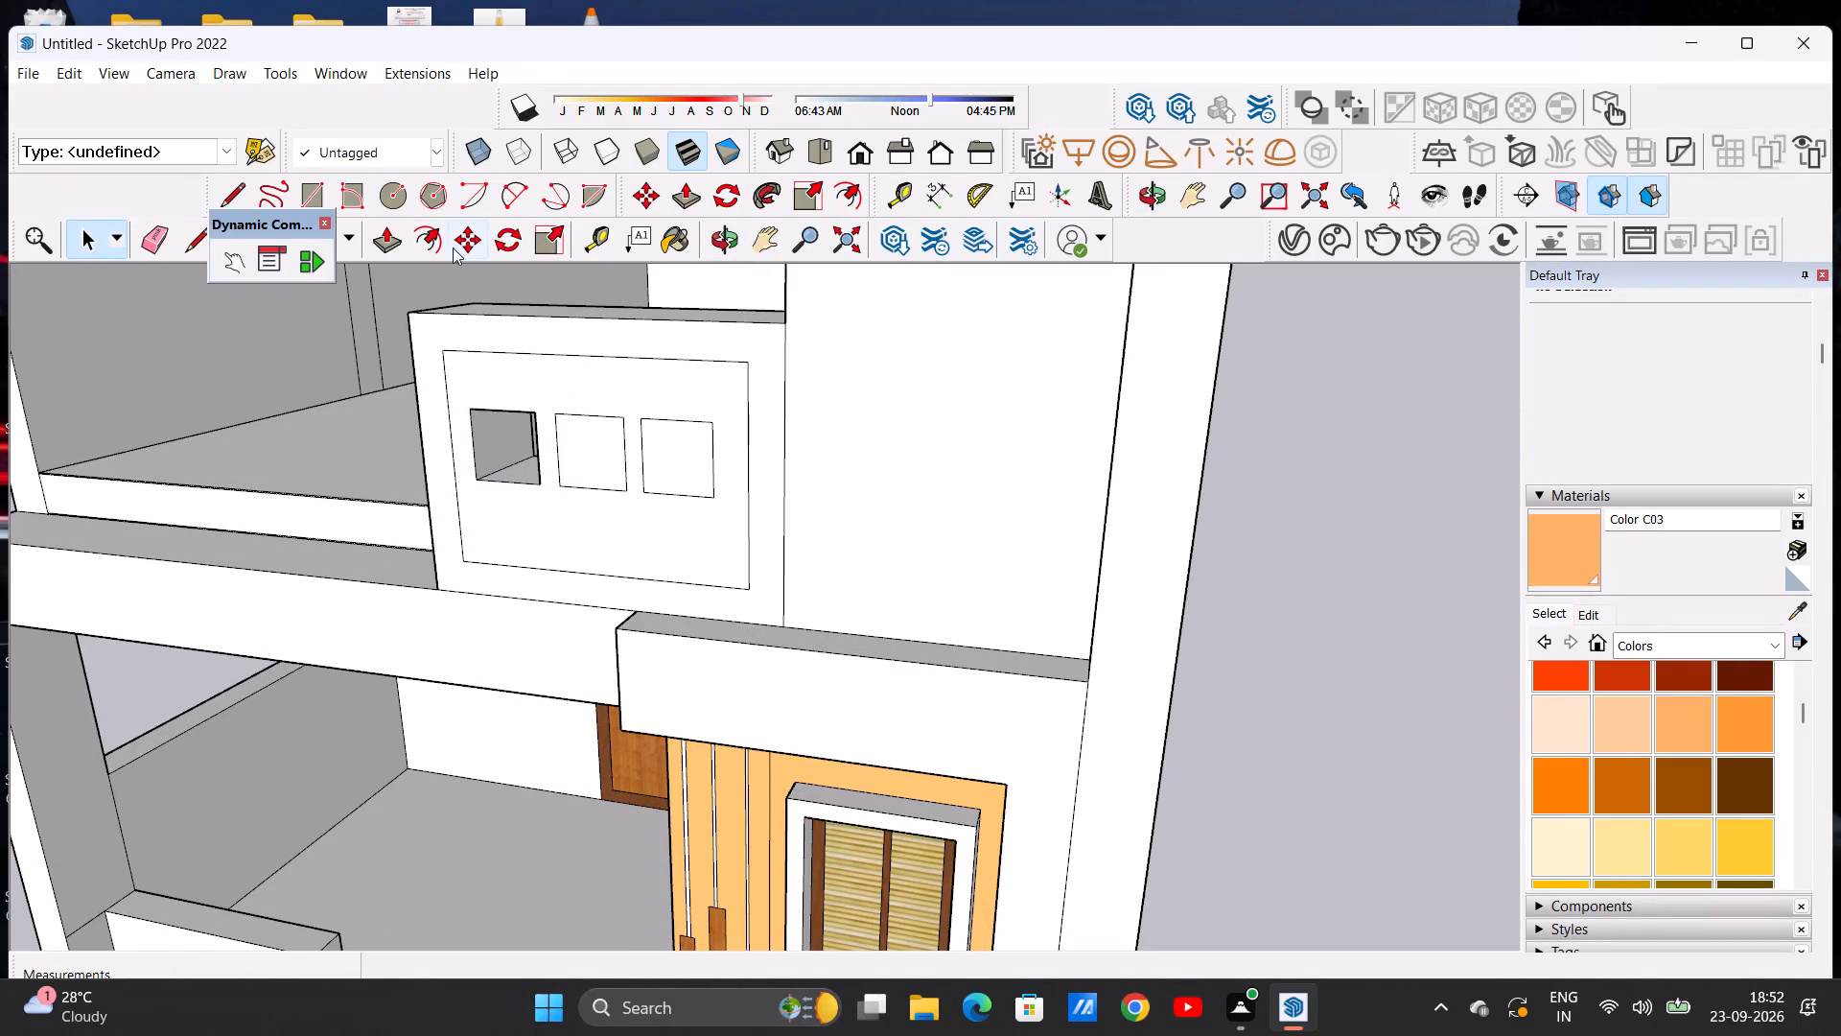
{"action": "left_click", "coordinate": [390, 243]}
{"action": "left_click", "coordinate": [578, 436]}
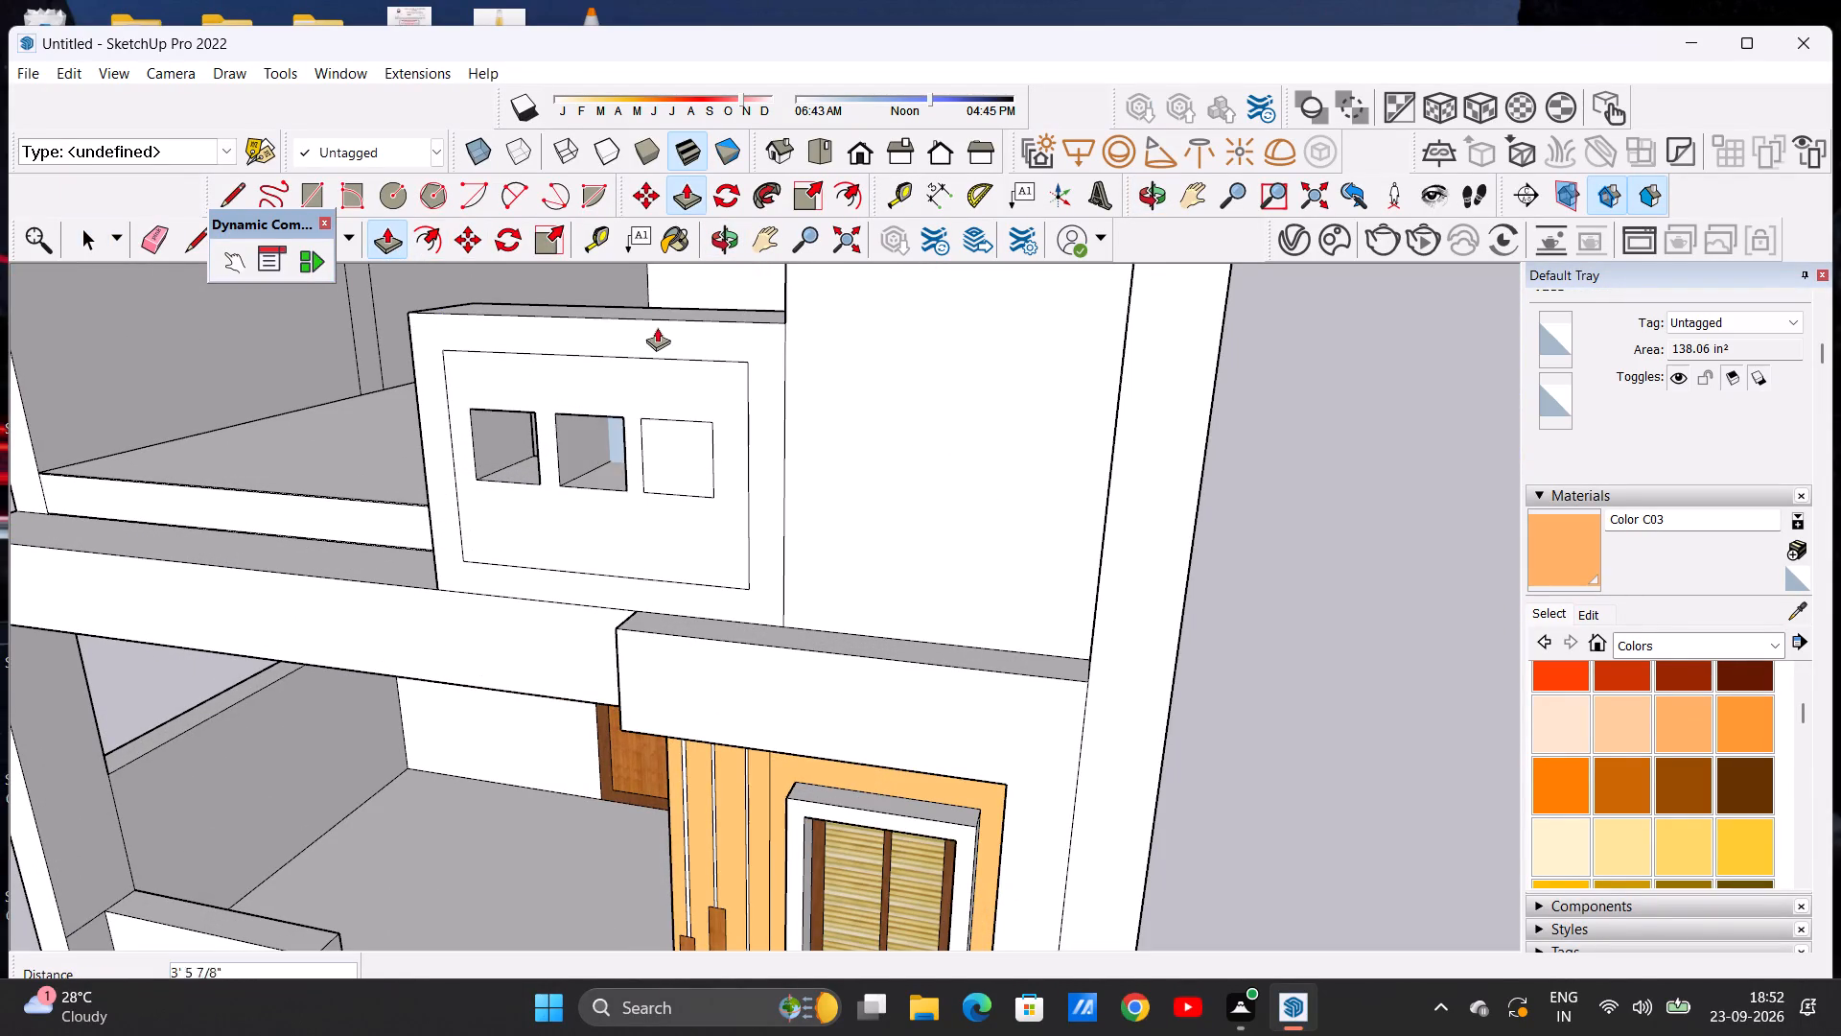
{"action": "left_click", "coordinate": [673, 309]}
{"action": "left_click", "coordinate": [679, 436]}
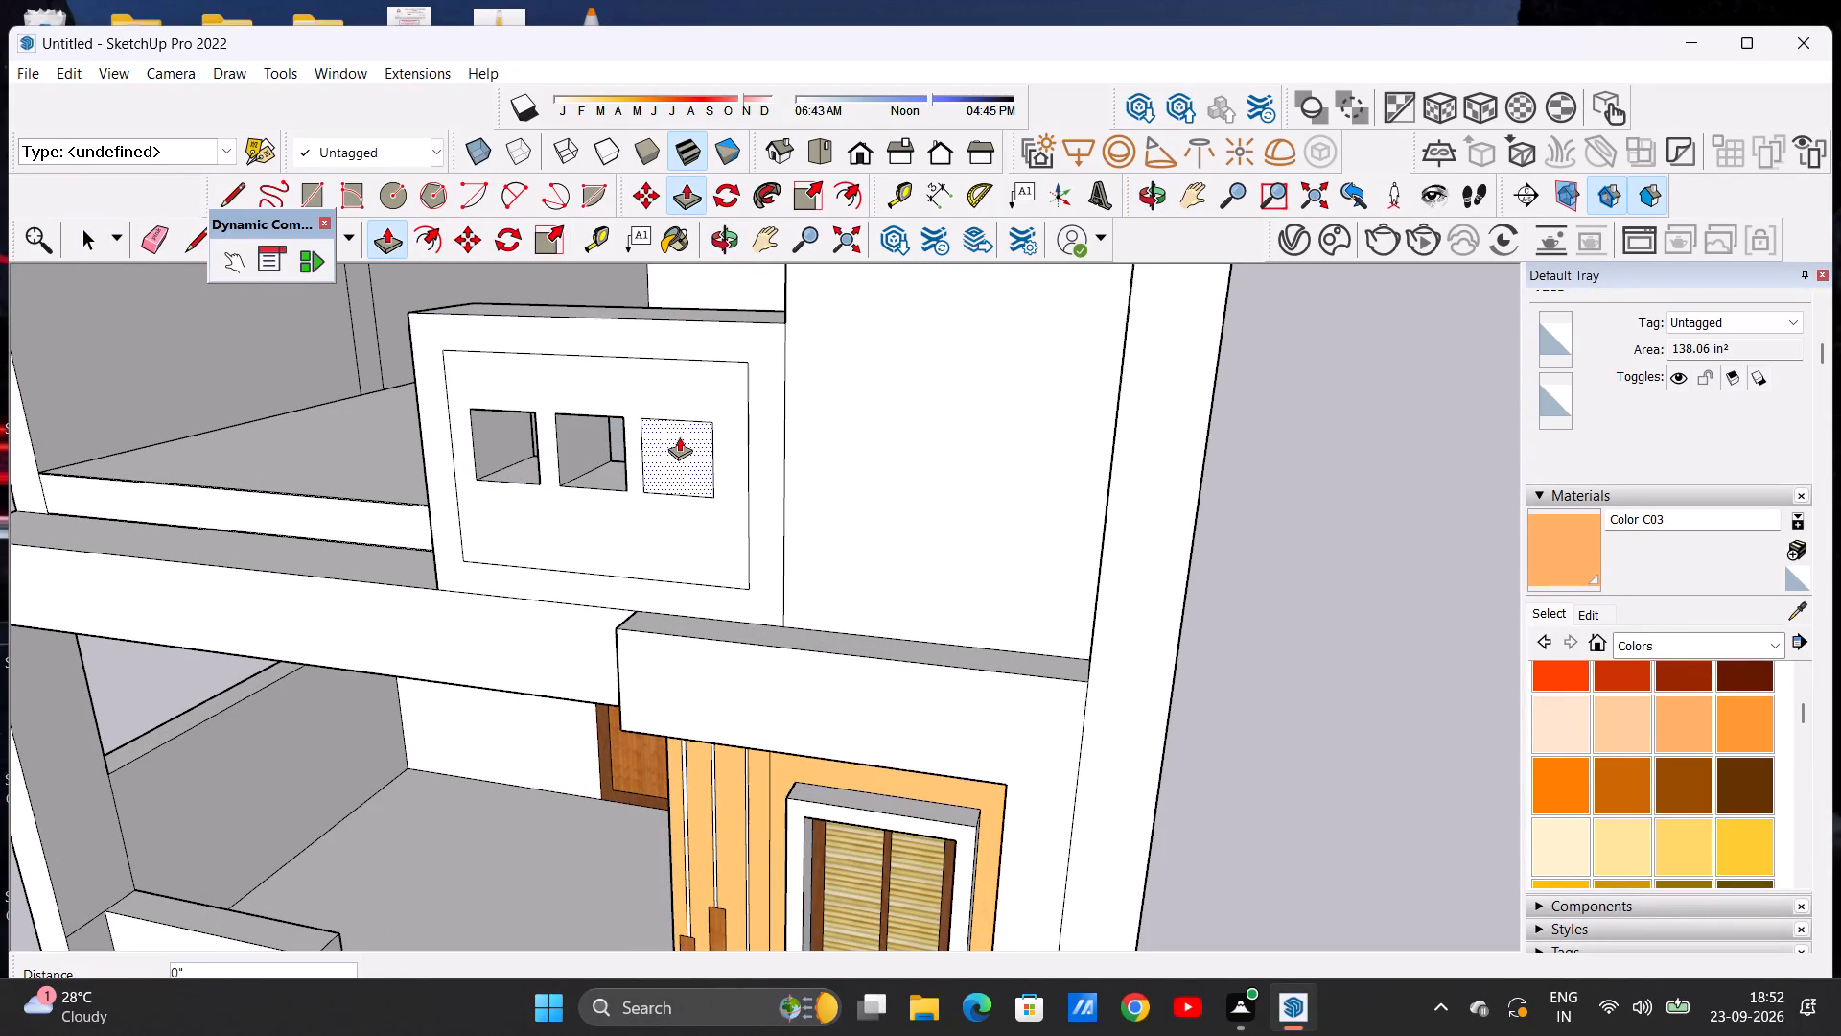
{"action": "left_click", "coordinate": [741, 309]}
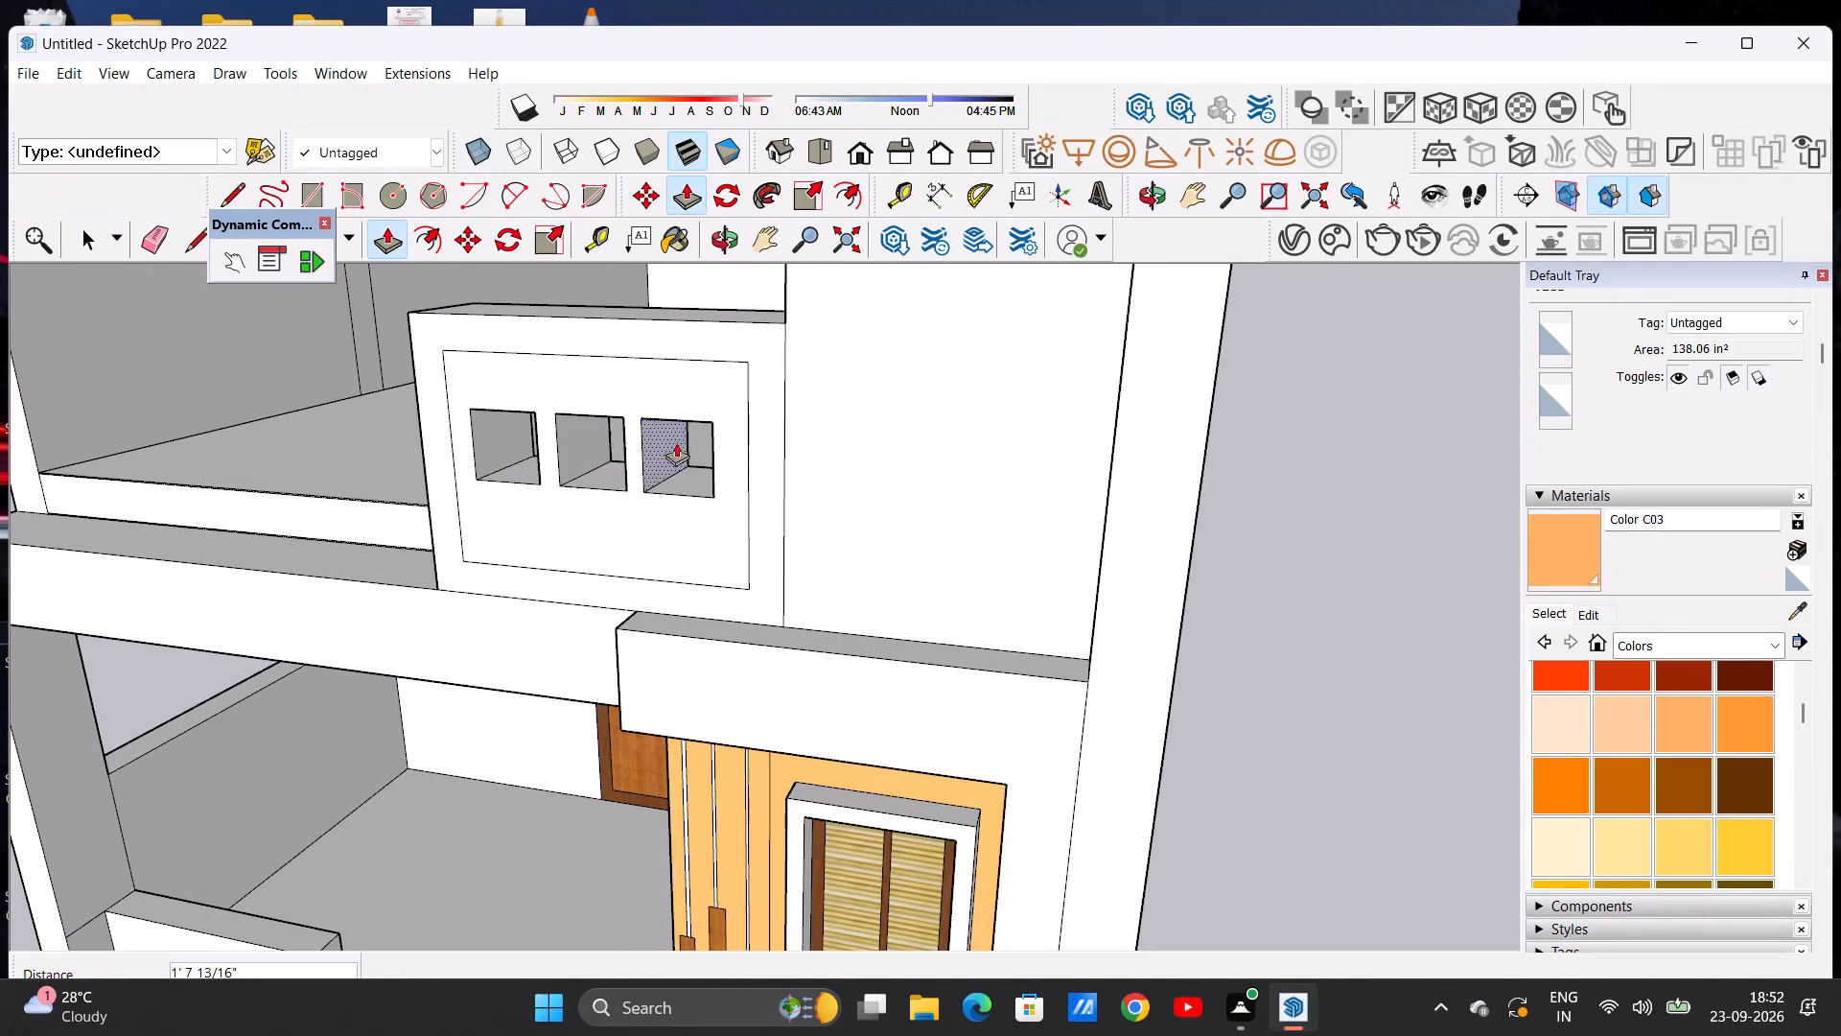
{"action": "key", "text": "space"}
Push/Pull the border around the lower parapet's inset panel slightly outward to form a raised frame.
{"action": "middle_click_drag", "start_coordinate": [575, 612], "coordinate": [765, 553]}
{"action": "scroll", "coordinate": [700, 530], "scroll_direction": "down", "scroll_amount": 4}
{"action": "middle_click_drag", "start_coordinate": [882, 533], "coordinate": [918, 544]}
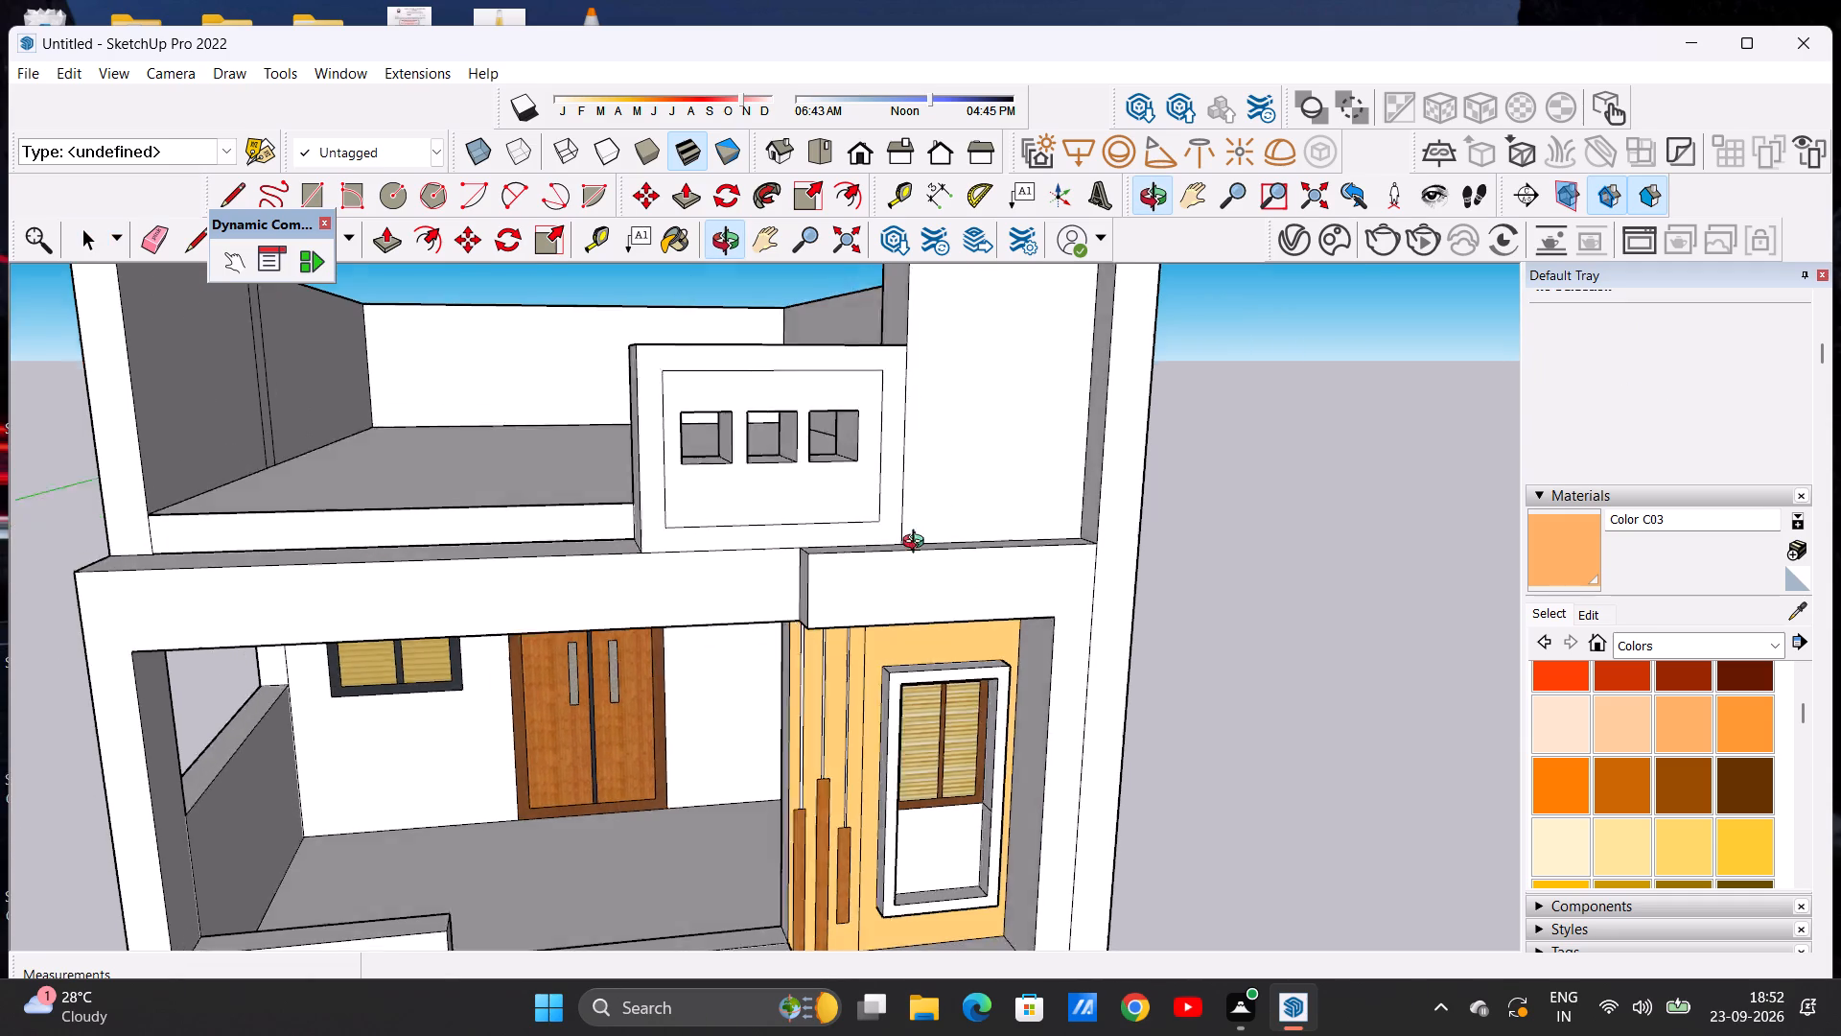
{"action": "middle_click_drag", "start_coordinate": [918, 544], "coordinate": [765, 500]}
{"action": "scroll", "coordinate": [763, 506], "scroll_direction": "down", "scroll_amount": 4}
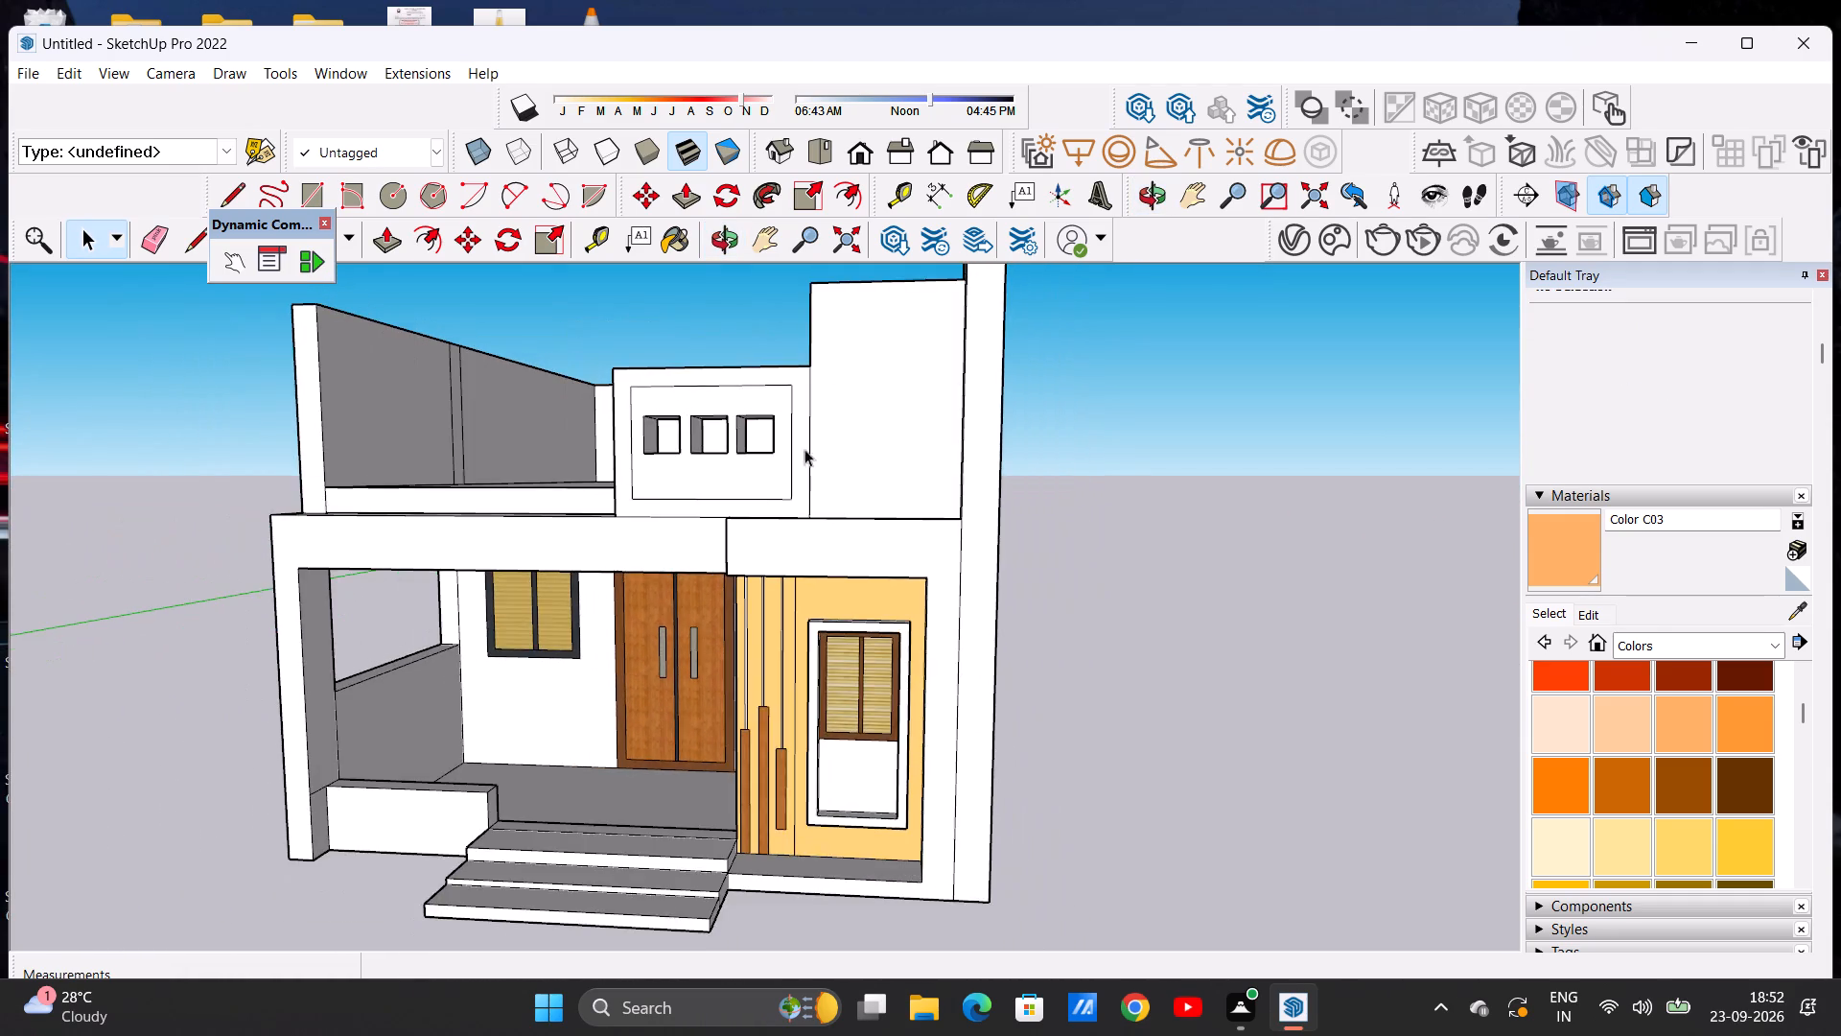
{"action": "scroll", "coordinate": [824, 430], "scroll_direction": "up", "scroll_amount": 3}
{"action": "left_click", "coordinate": [398, 240]}
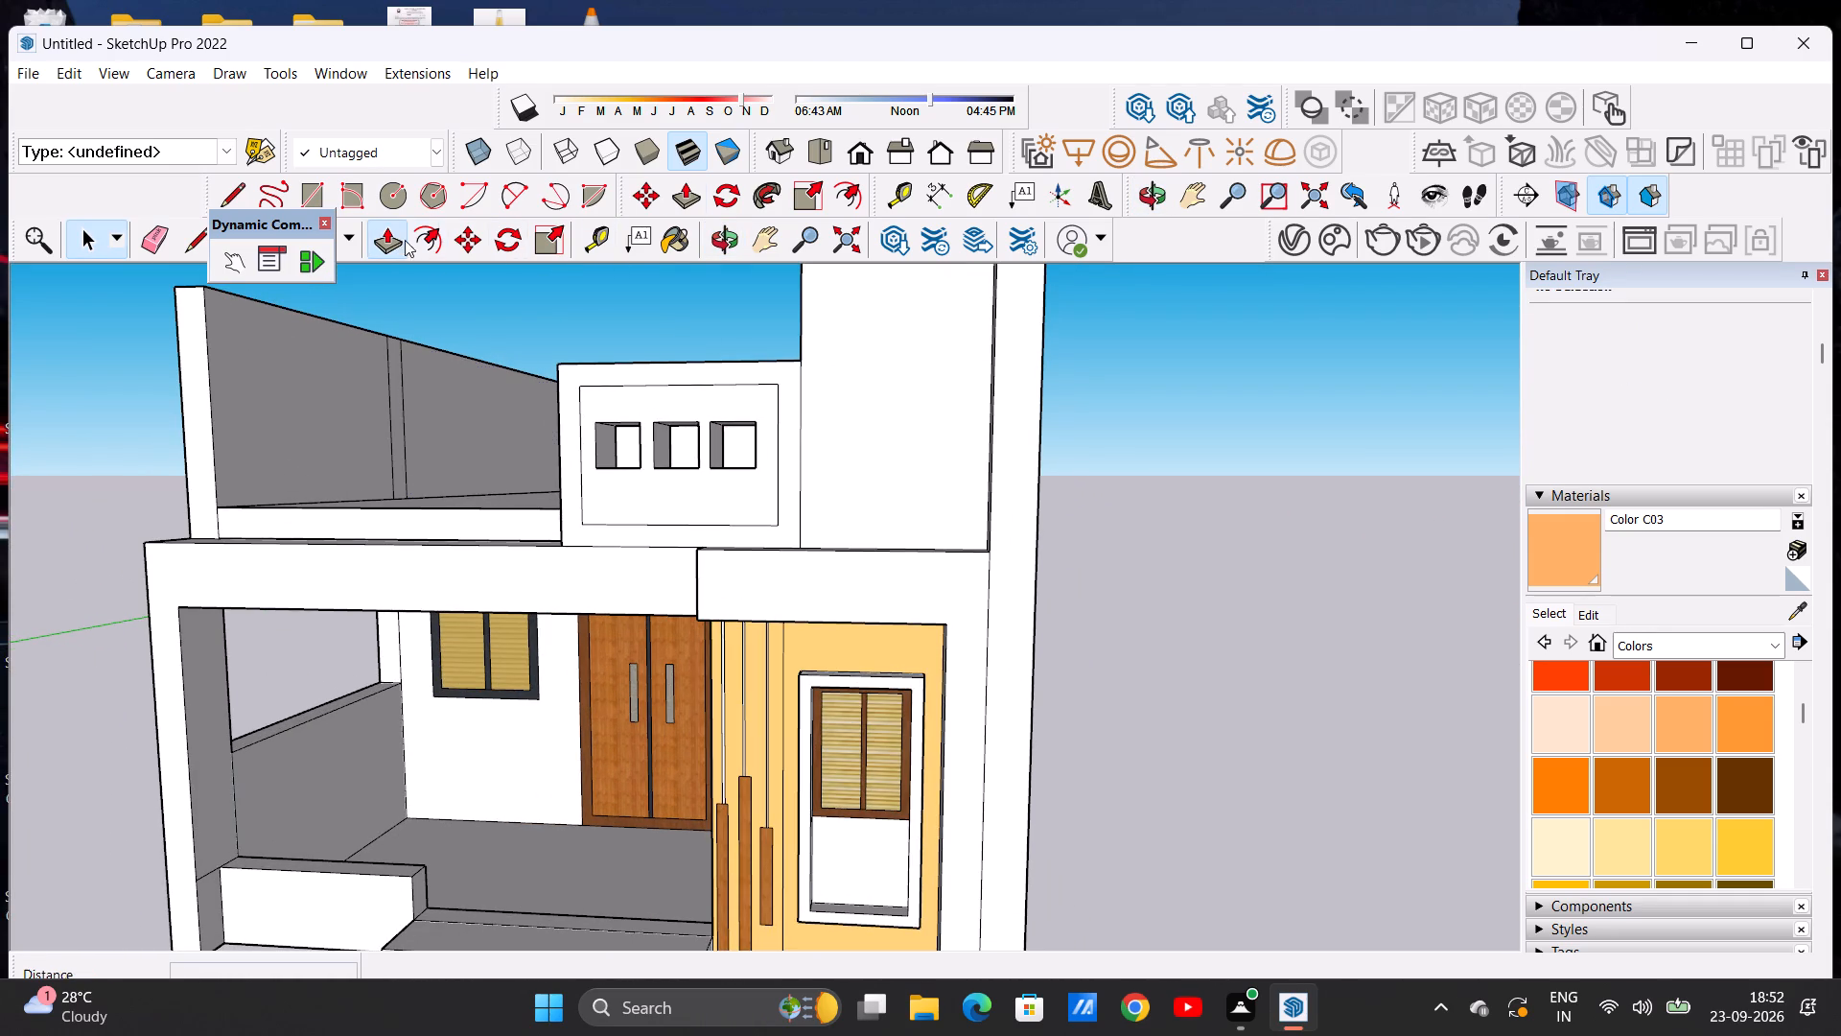
{"action": "left_click", "coordinate": [794, 418]}
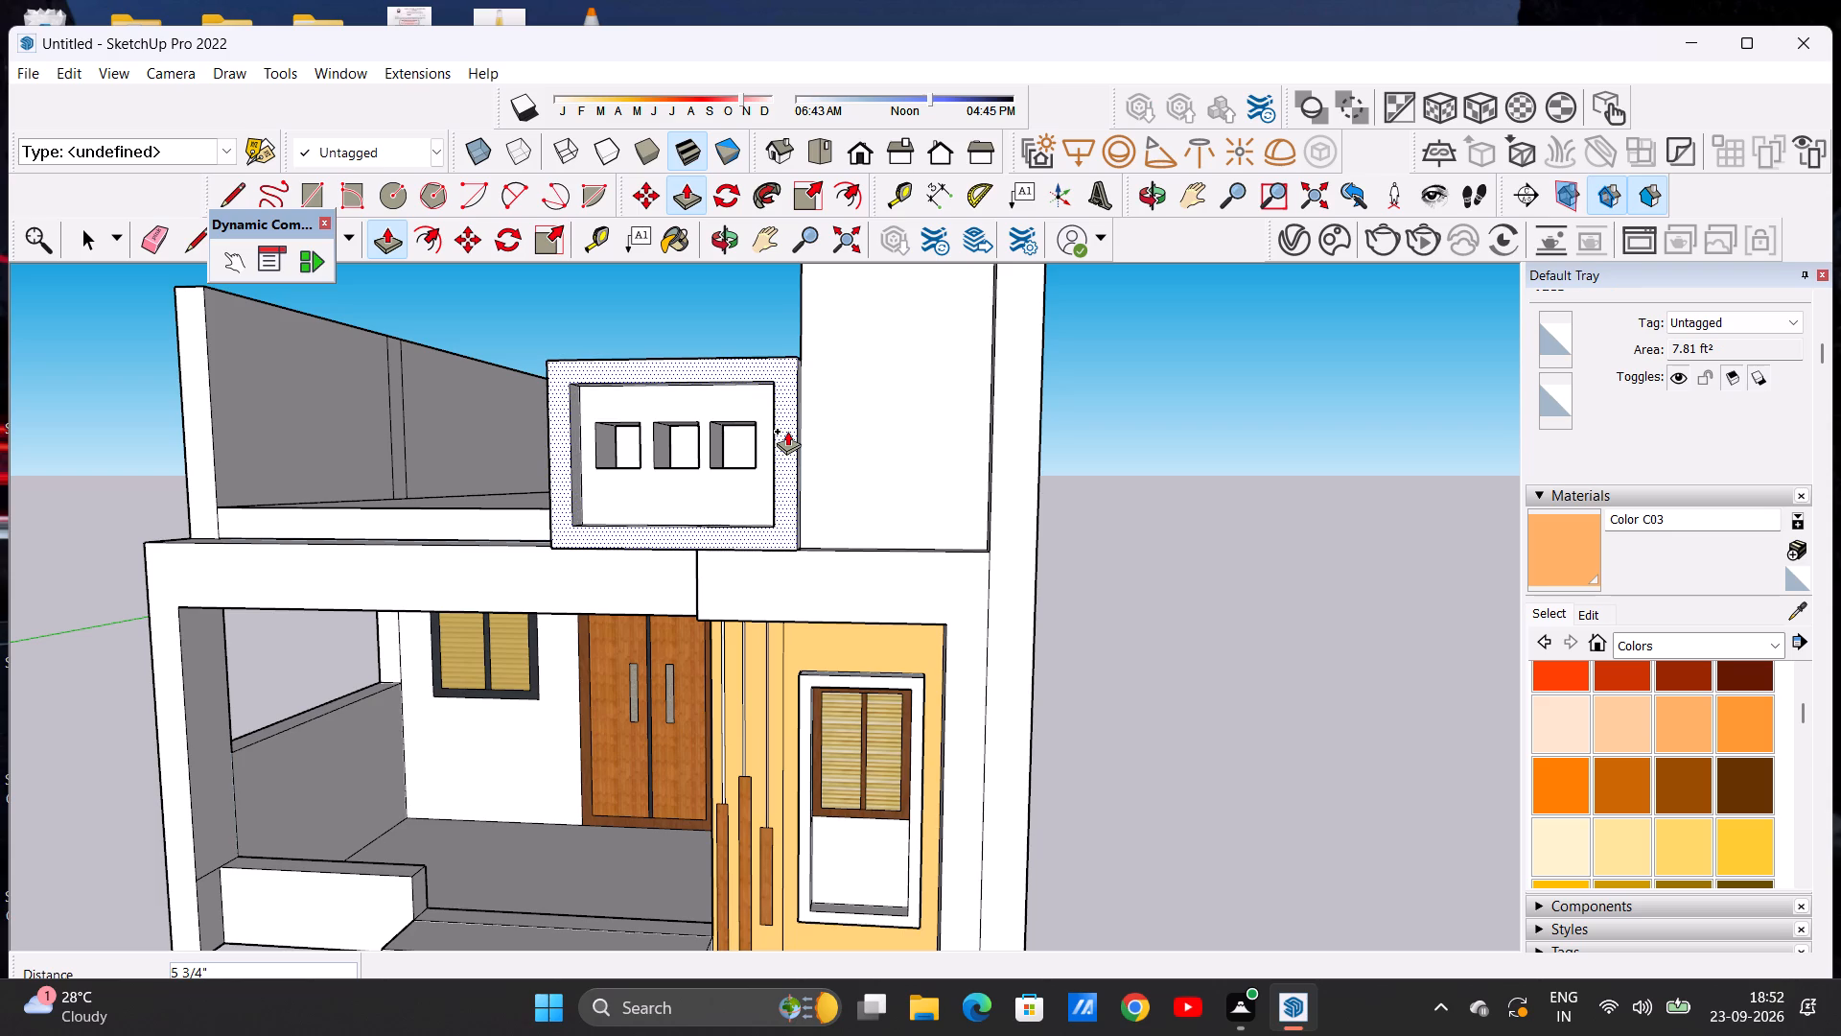
{"action": "left_click", "coordinate": [787, 431]}
{"action": "key", "text": "space"}
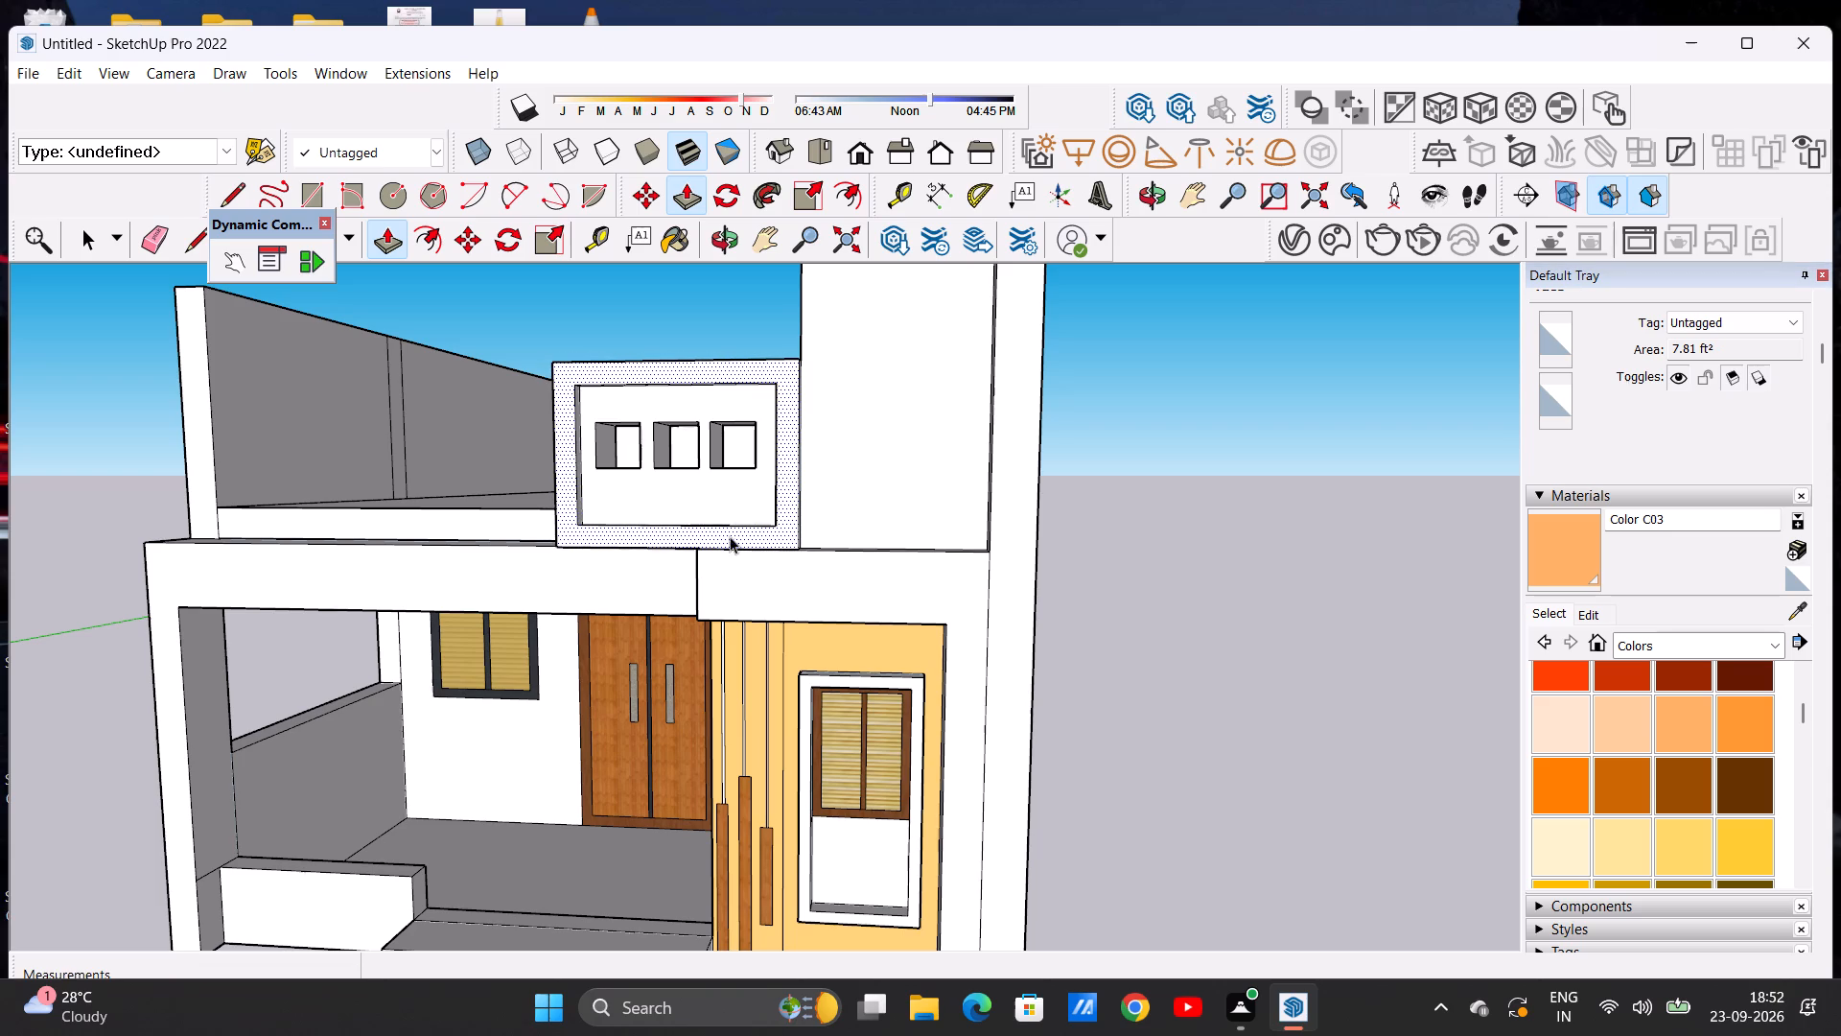
Examine the whole house front, the framed parapet and the upper floor from several angles and distances.
{"action": "middle_click_drag", "start_coordinate": [734, 481], "coordinate": [751, 530]}
{"action": "scroll", "coordinate": [791, 412], "scroll_direction": "down", "scroll_amount": 5}
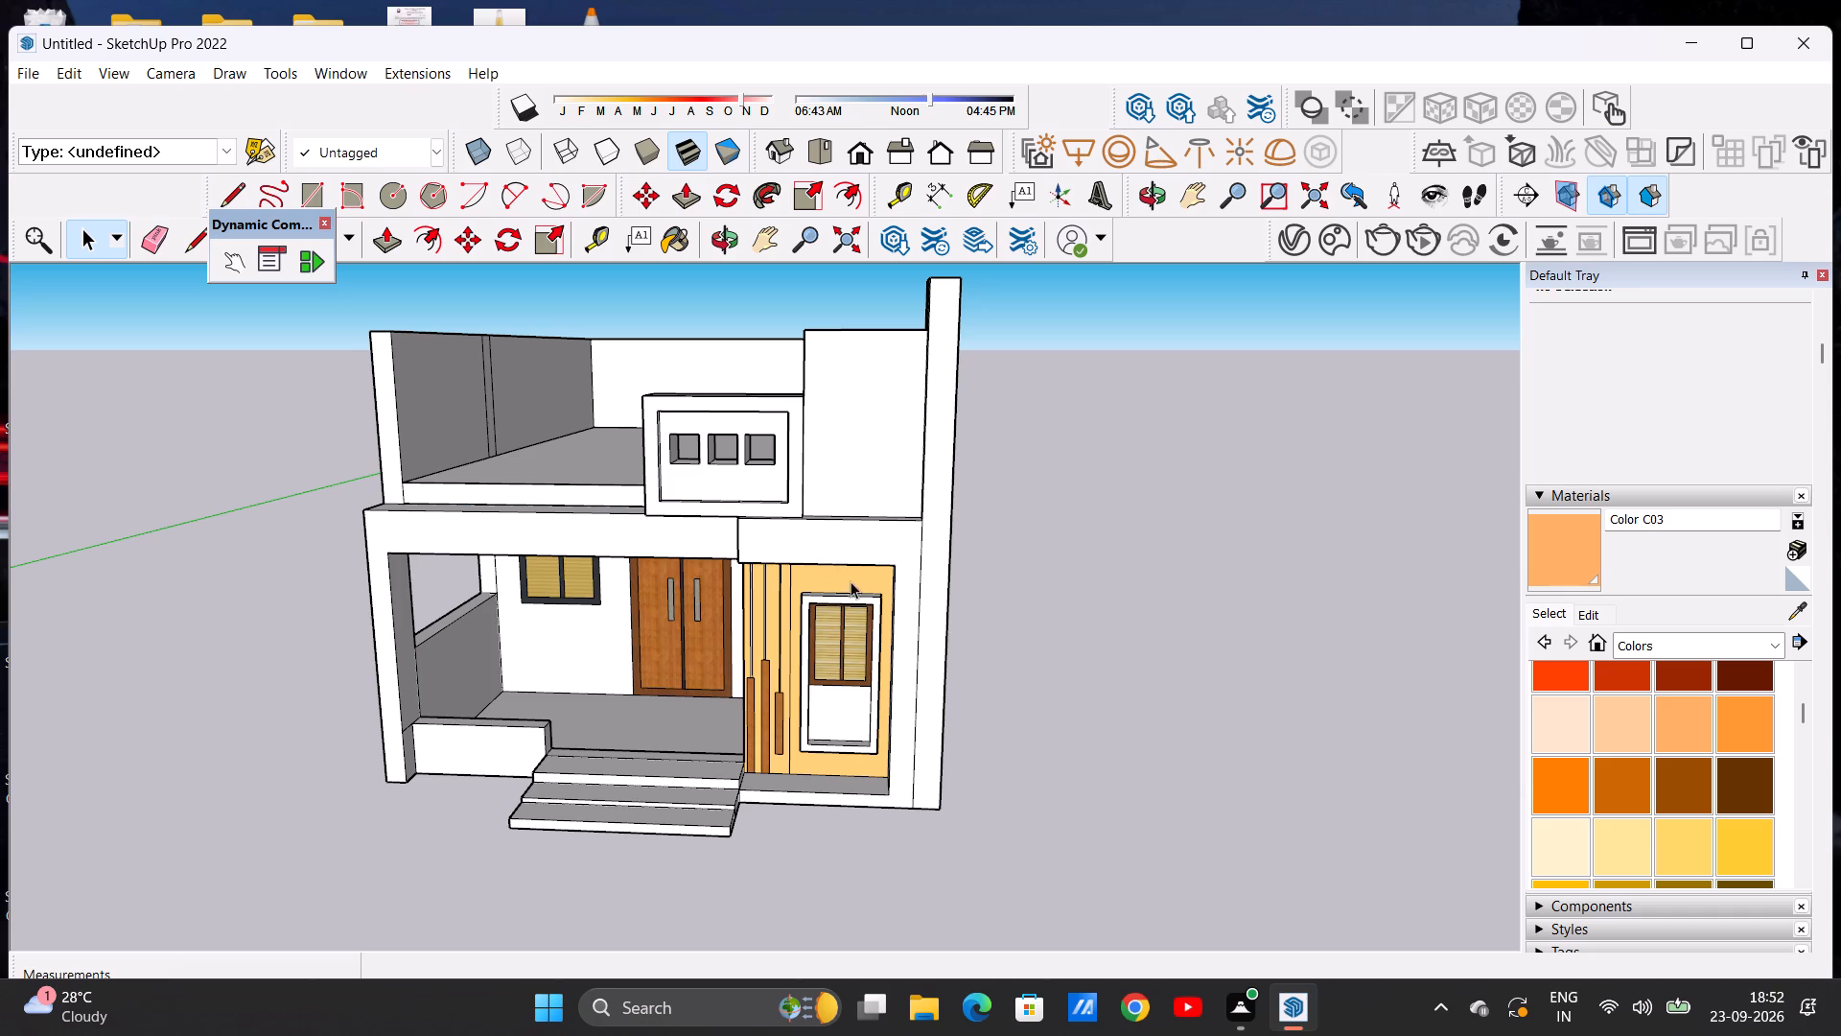
{"action": "scroll", "coordinate": [1787, 1033], "scroll_direction": "down", "scroll_amount": 3}
{"action": "scroll", "coordinate": [1803, 1035], "scroll_direction": "down", "scroll_amount": 20}
{"action": "scroll", "coordinate": [1803, 1035], "scroll_direction": "down", "scroll_amount": 9}
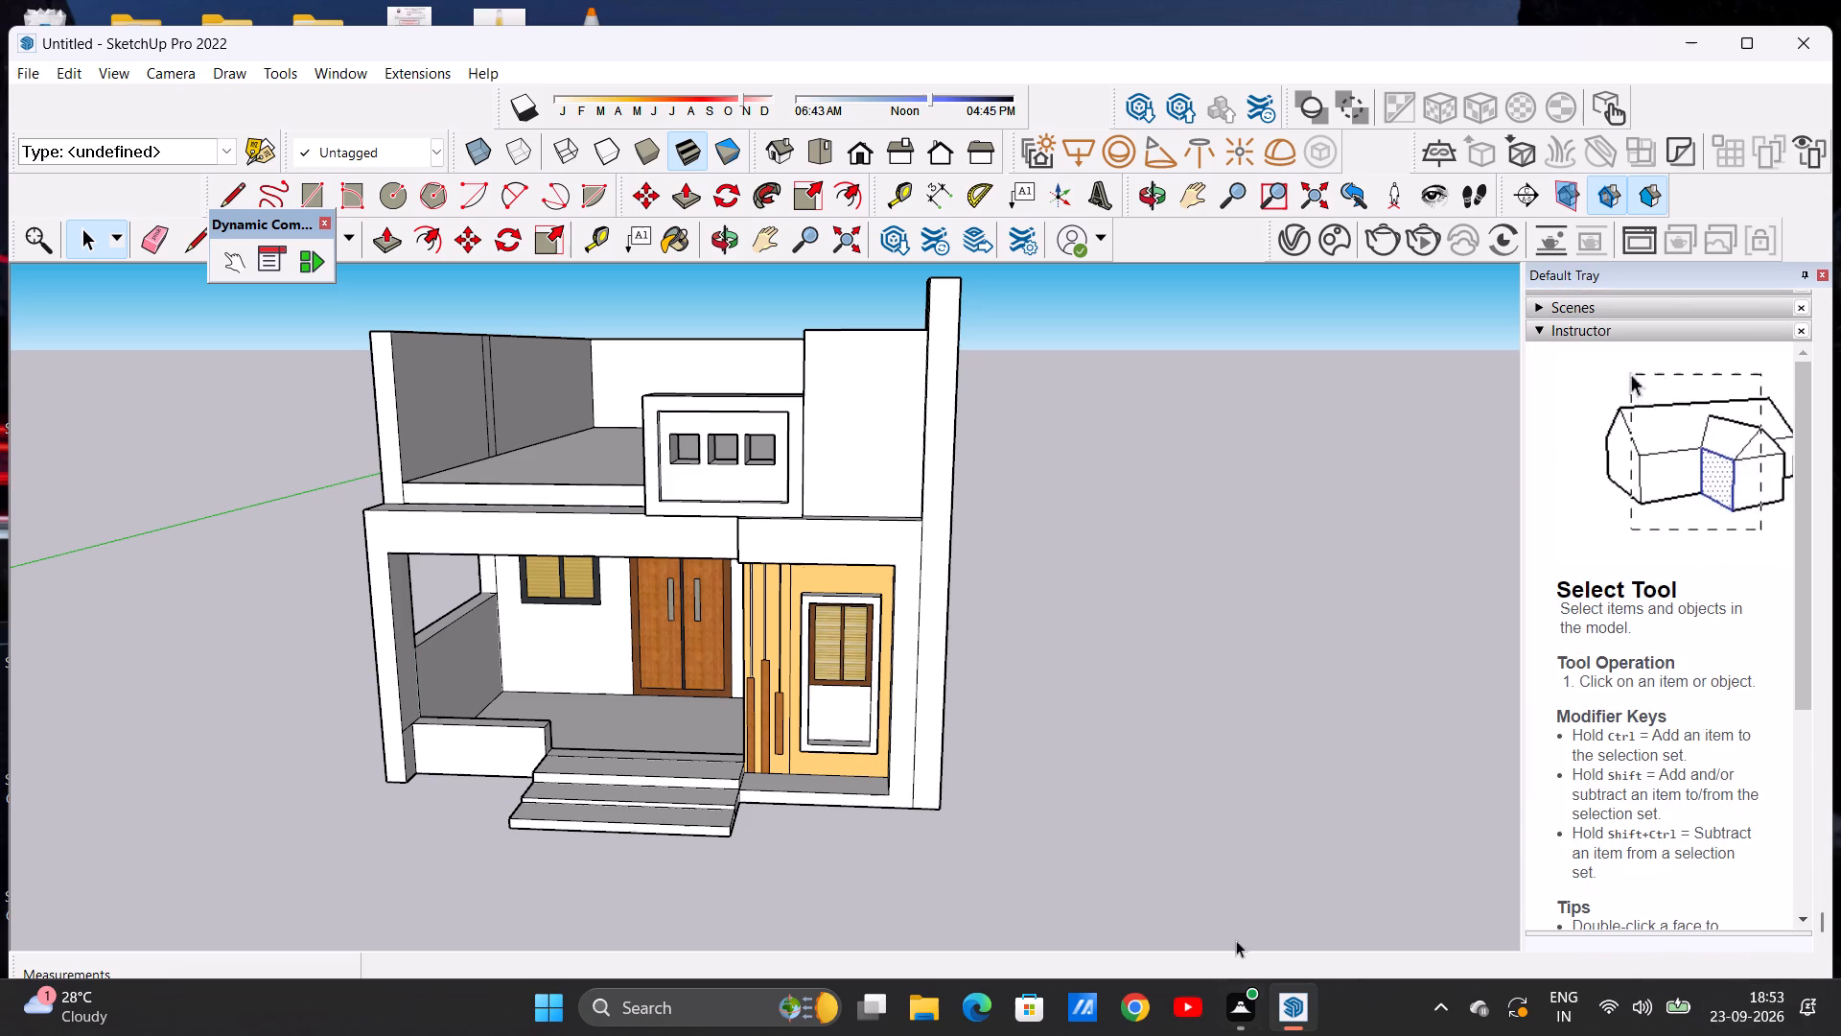
{"action": "scroll", "coordinate": [854, 644], "scroll_direction": "down", "scroll_amount": 3}
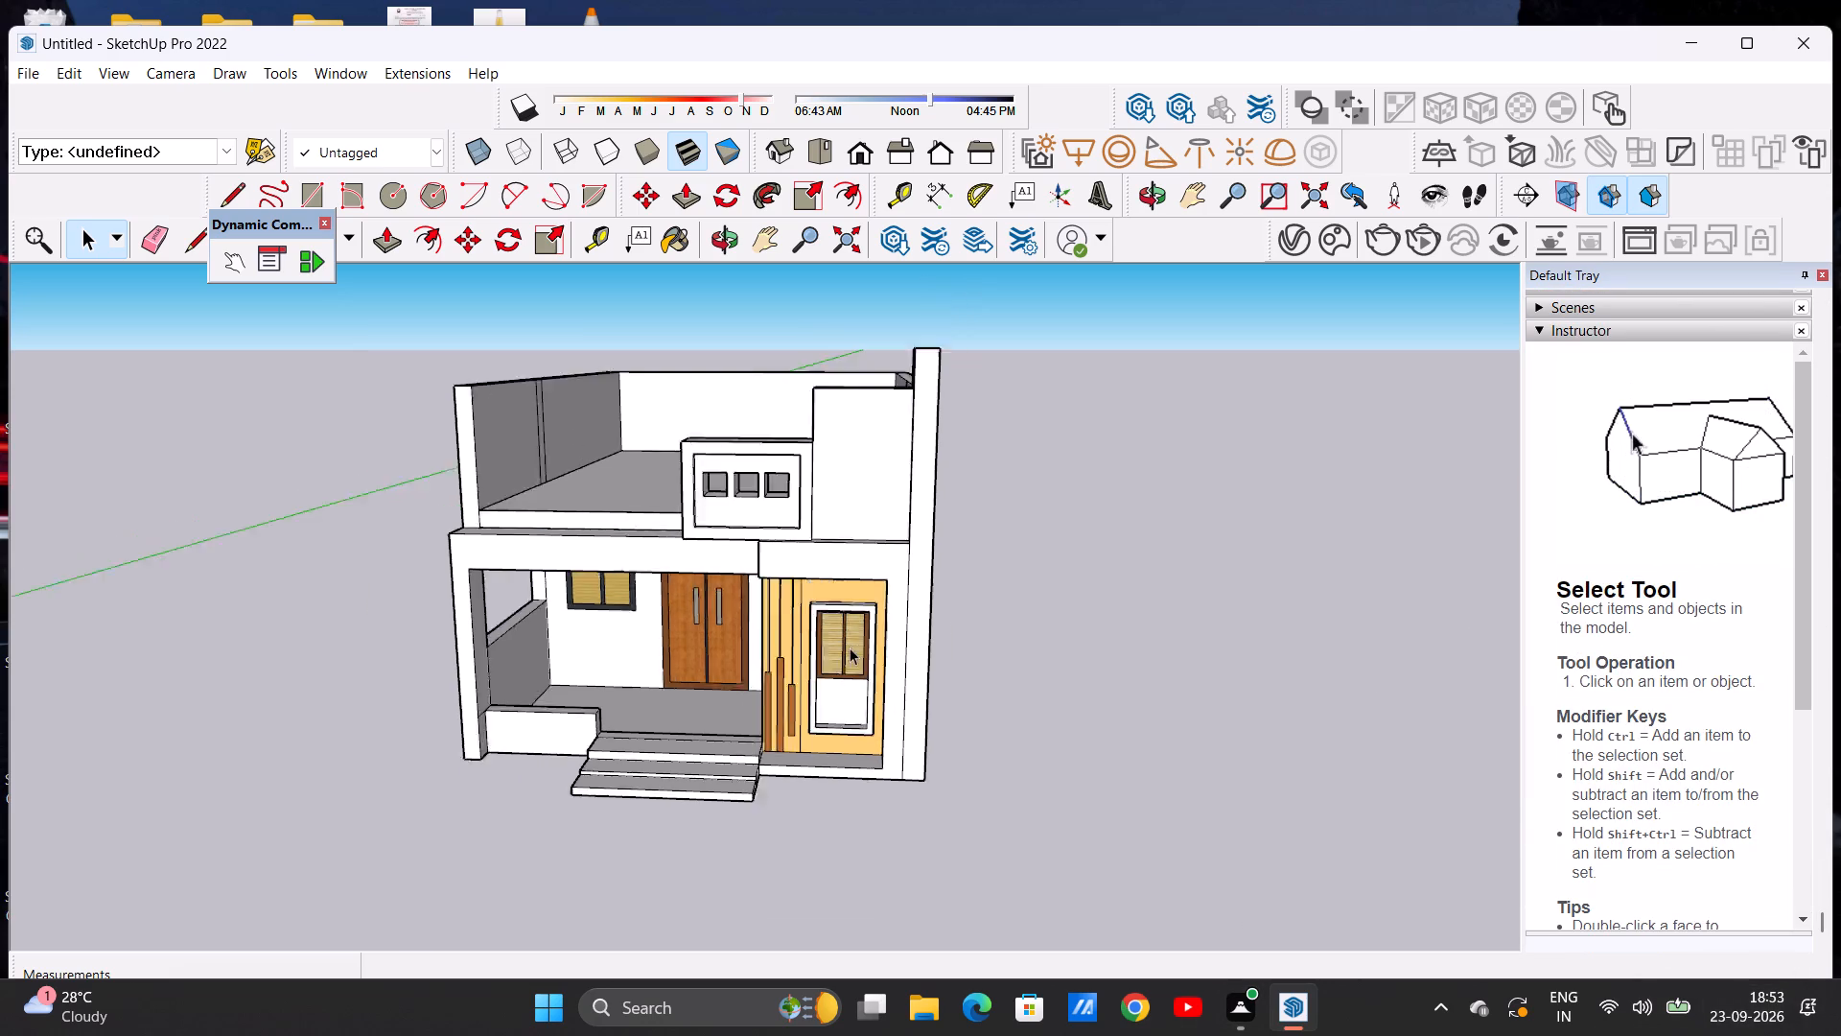
{"action": "scroll", "coordinate": [850, 647], "scroll_direction": "down", "scroll_amount": 2}
{"action": "scroll", "coordinate": [851, 655], "scroll_direction": "up", "scroll_amount": 5}
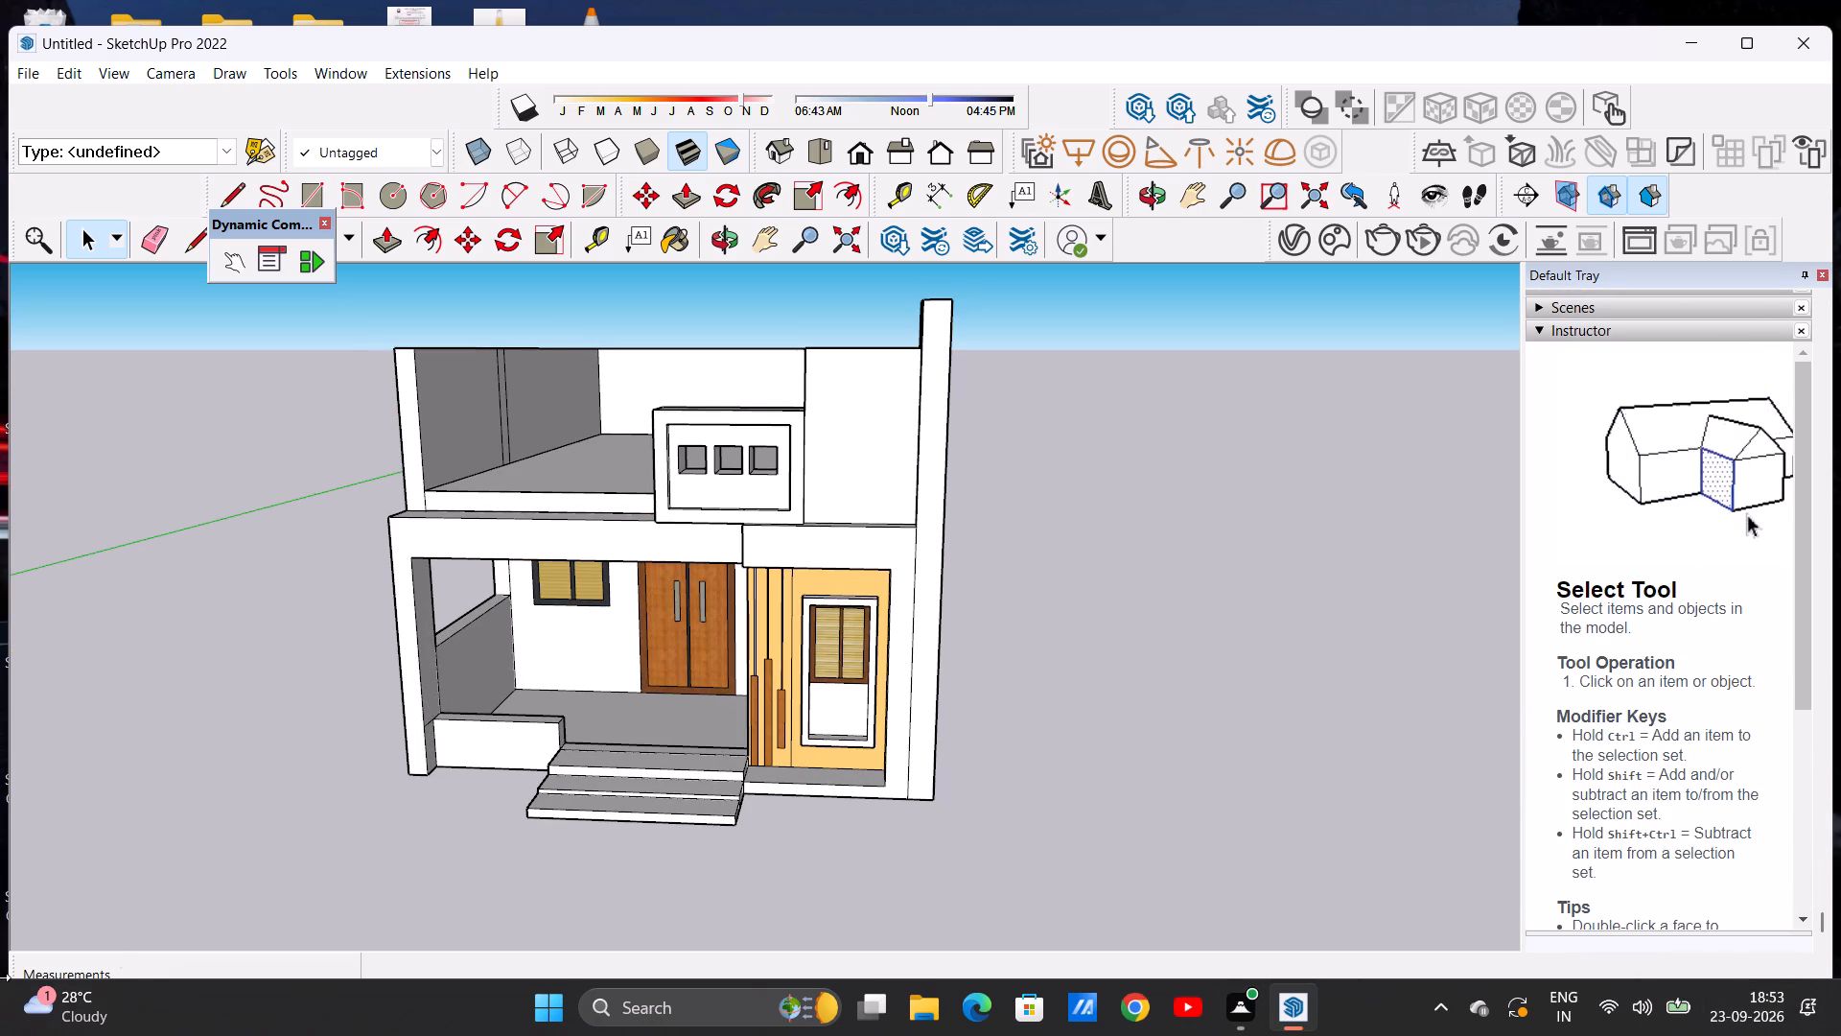
{"action": "scroll", "coordinate": [10, 878], "scroll_direction": "down", "scroll_amount": 4}
{"action": "scroll", "coordinate": [194, 810], "scroll_direction": "up", "scroll_amount": 4}
{"action": "middle_click_drag", "start_coordinate": [390, 742], "coordinate": [445, 693]}
{"action": "scroll", "coordinate": [445, 693], "scroll_direction": "down", "scroll_amount": 7}
{"action": "scroll", "coordinate": [437, 624], "scroll_direction": "up", "scroll_amount": 4}
{"action": "middle_click_drag", "start_coordinate": [452, 578], "coordinate": [561, 609]}
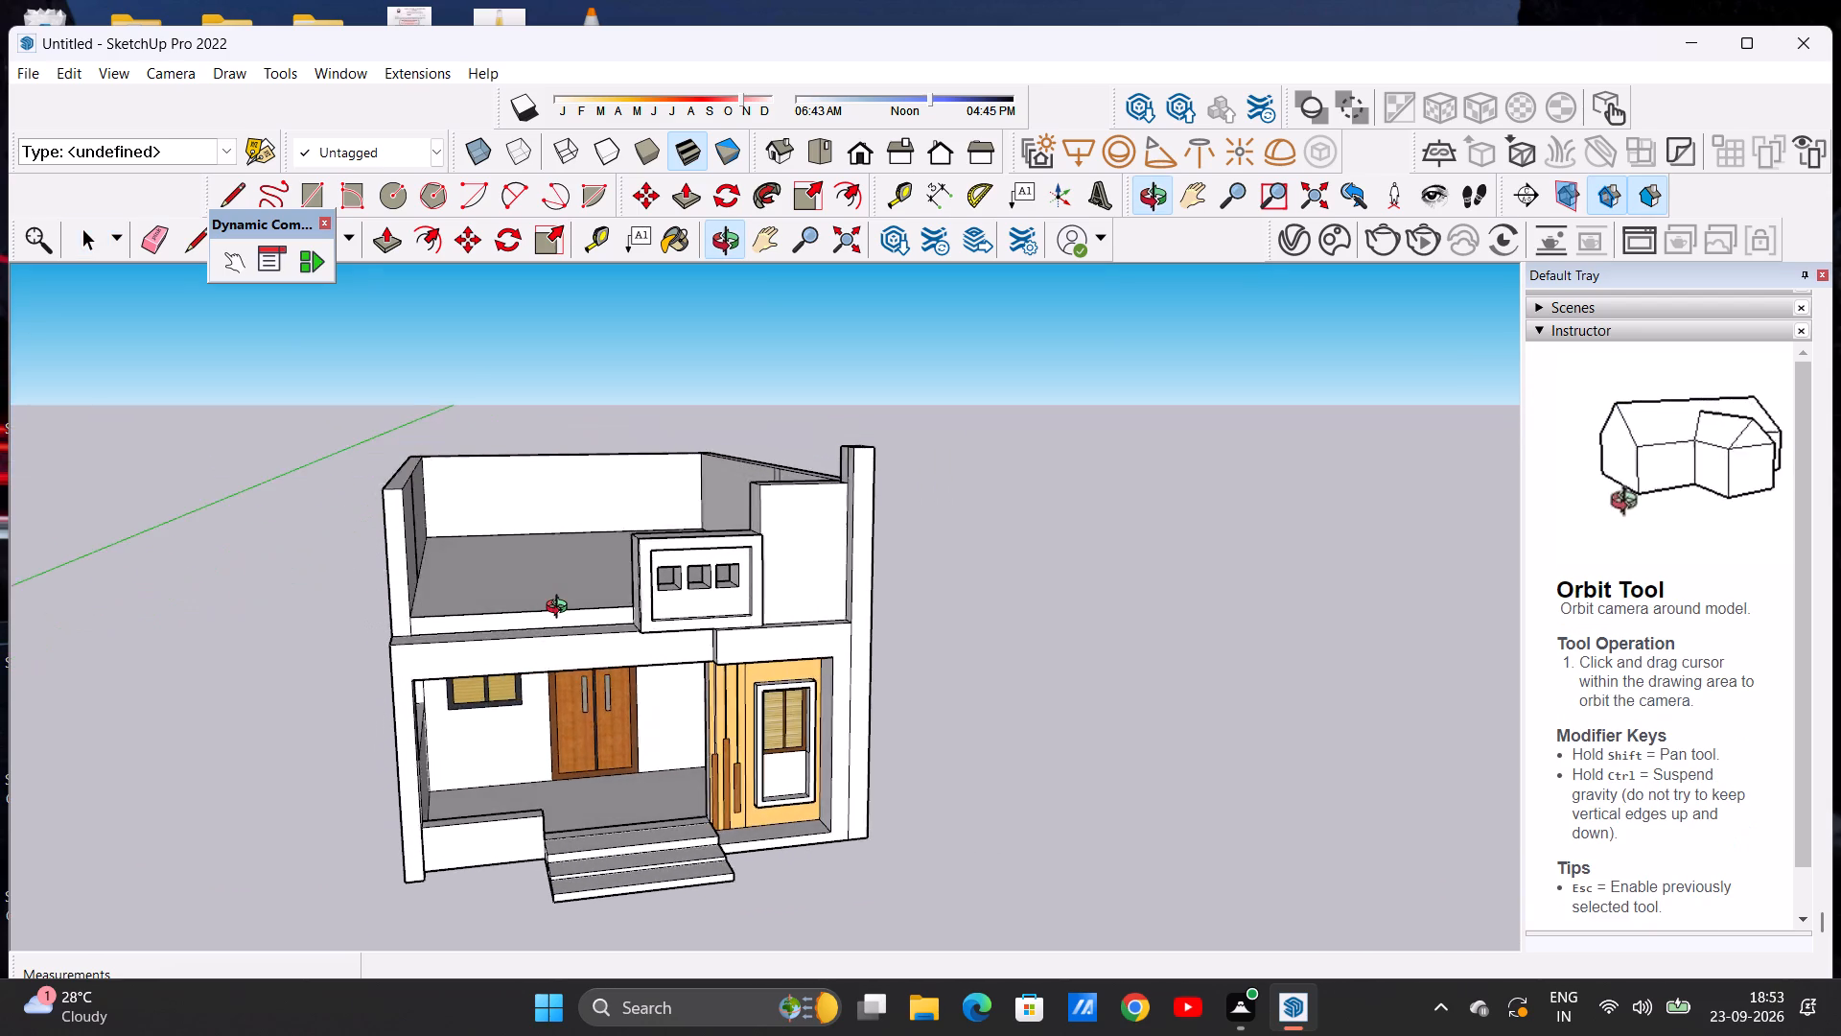
{"action": "middle_click_drag", "start_coordinate": [561, 609], "coordinate": [549, 647]}
{"action": "scroll", "coordinate": [632, 549], "scroll_direction": "up", "scroll_amount": 1}
{"action": "middle_click_drag", "start_coordinate": [620, 596], "coordinate": [664, 600]}
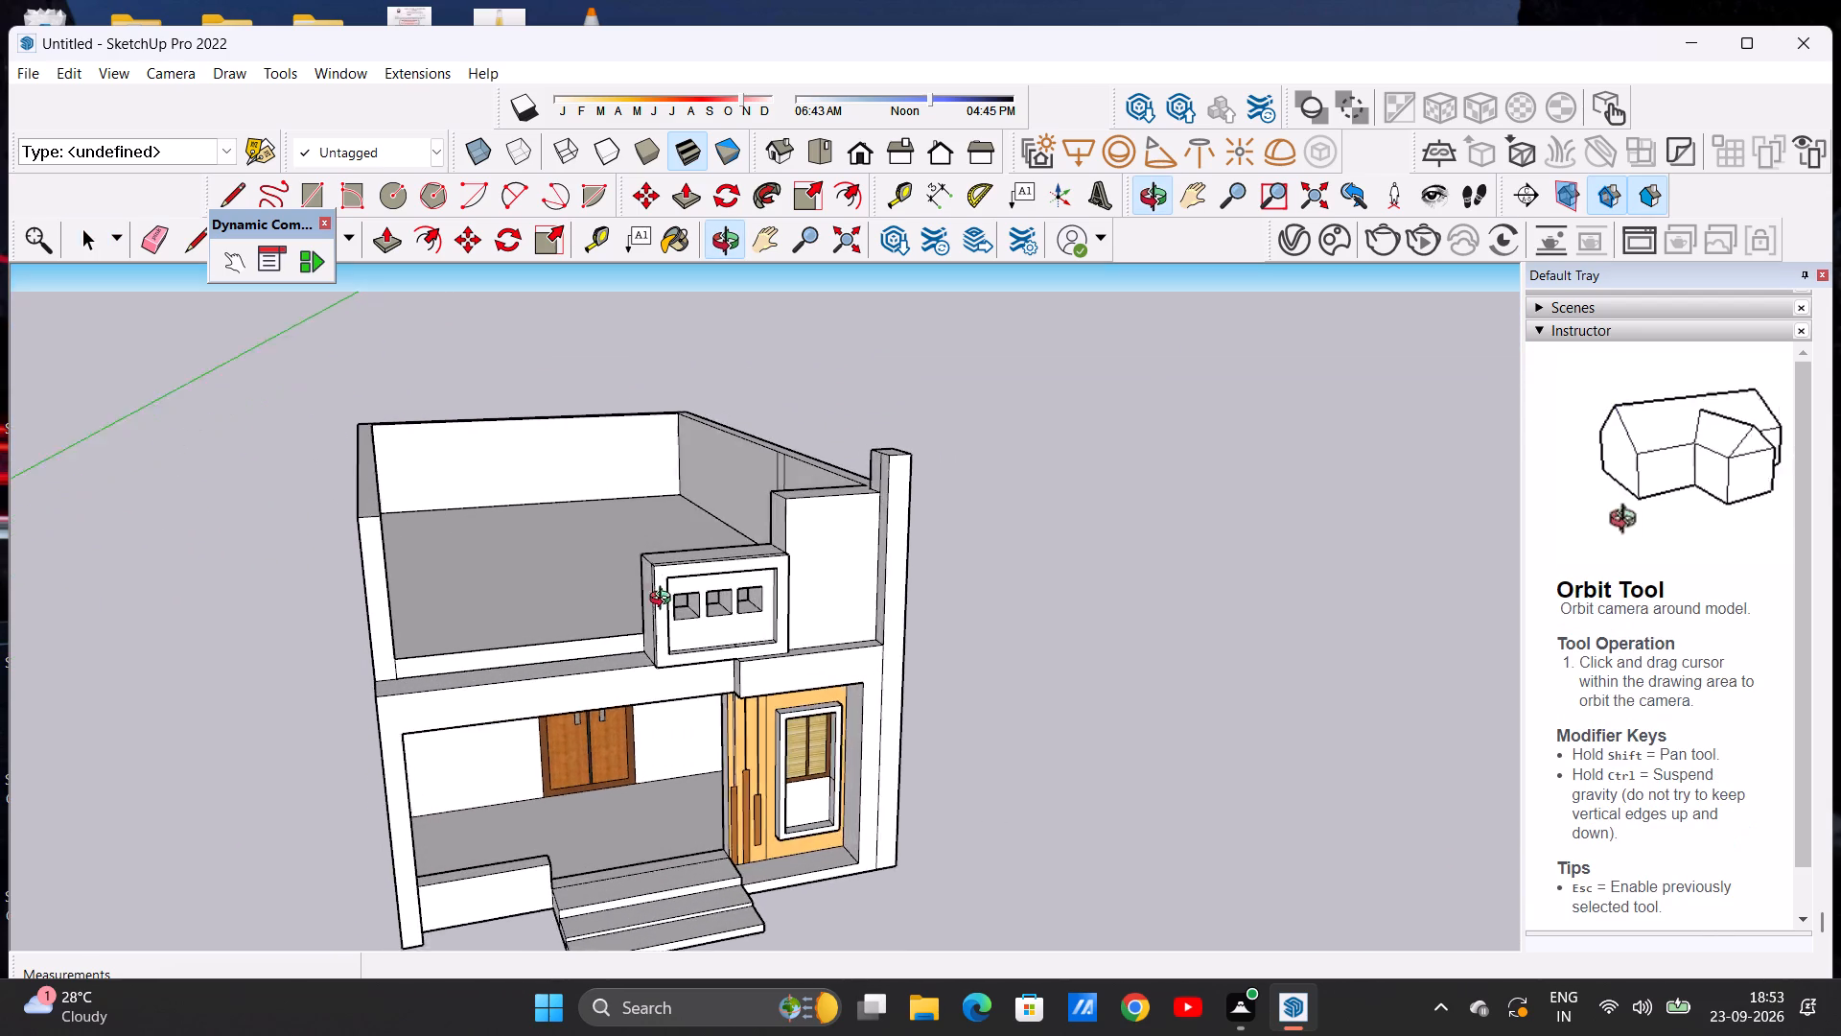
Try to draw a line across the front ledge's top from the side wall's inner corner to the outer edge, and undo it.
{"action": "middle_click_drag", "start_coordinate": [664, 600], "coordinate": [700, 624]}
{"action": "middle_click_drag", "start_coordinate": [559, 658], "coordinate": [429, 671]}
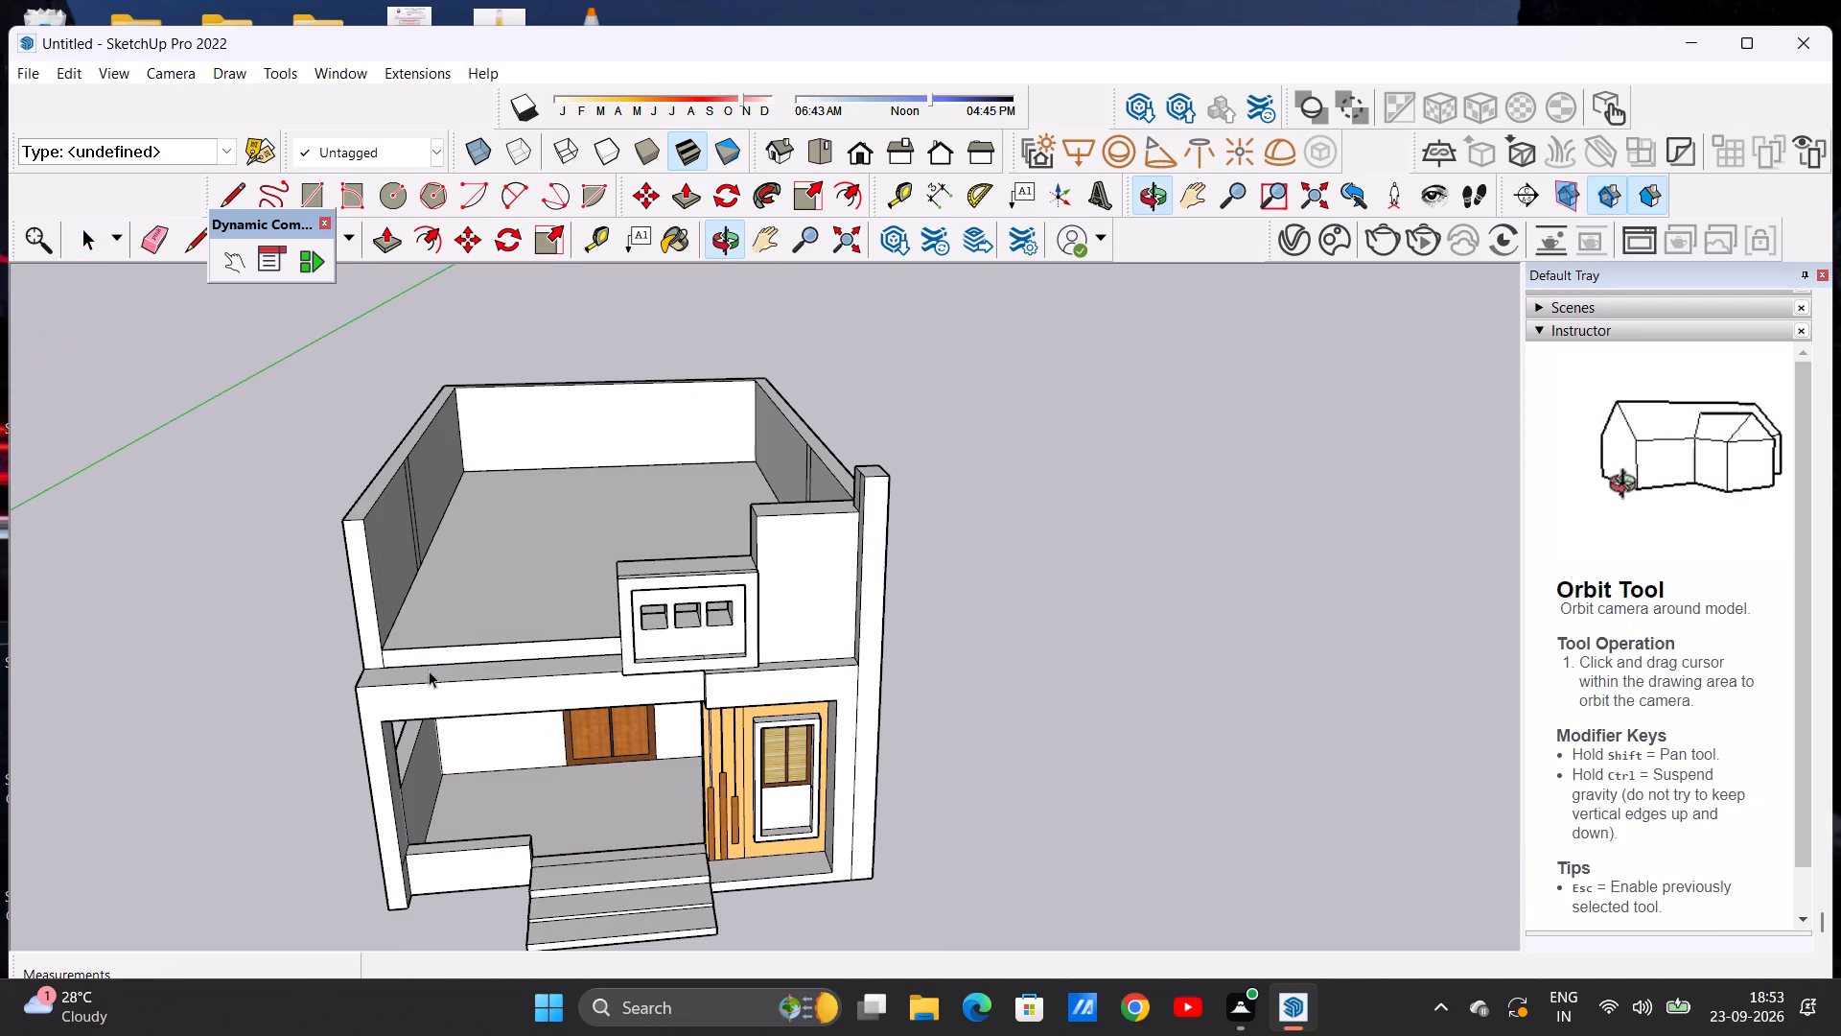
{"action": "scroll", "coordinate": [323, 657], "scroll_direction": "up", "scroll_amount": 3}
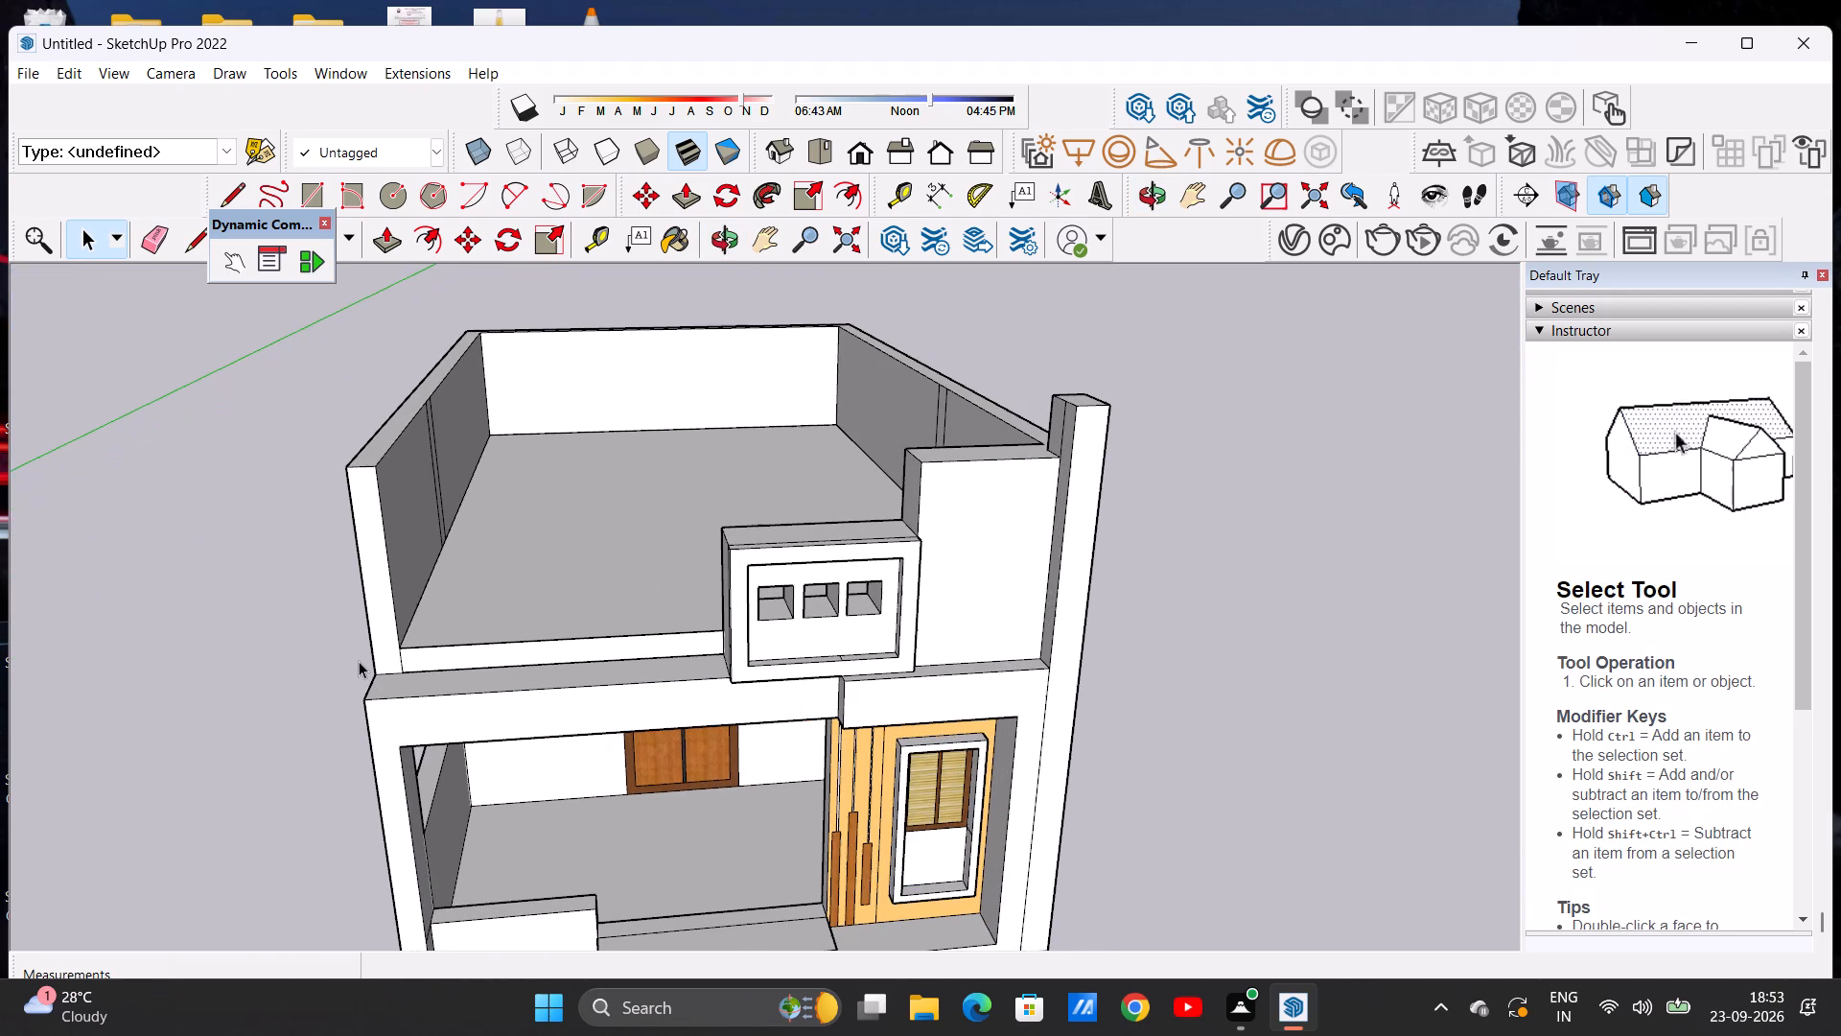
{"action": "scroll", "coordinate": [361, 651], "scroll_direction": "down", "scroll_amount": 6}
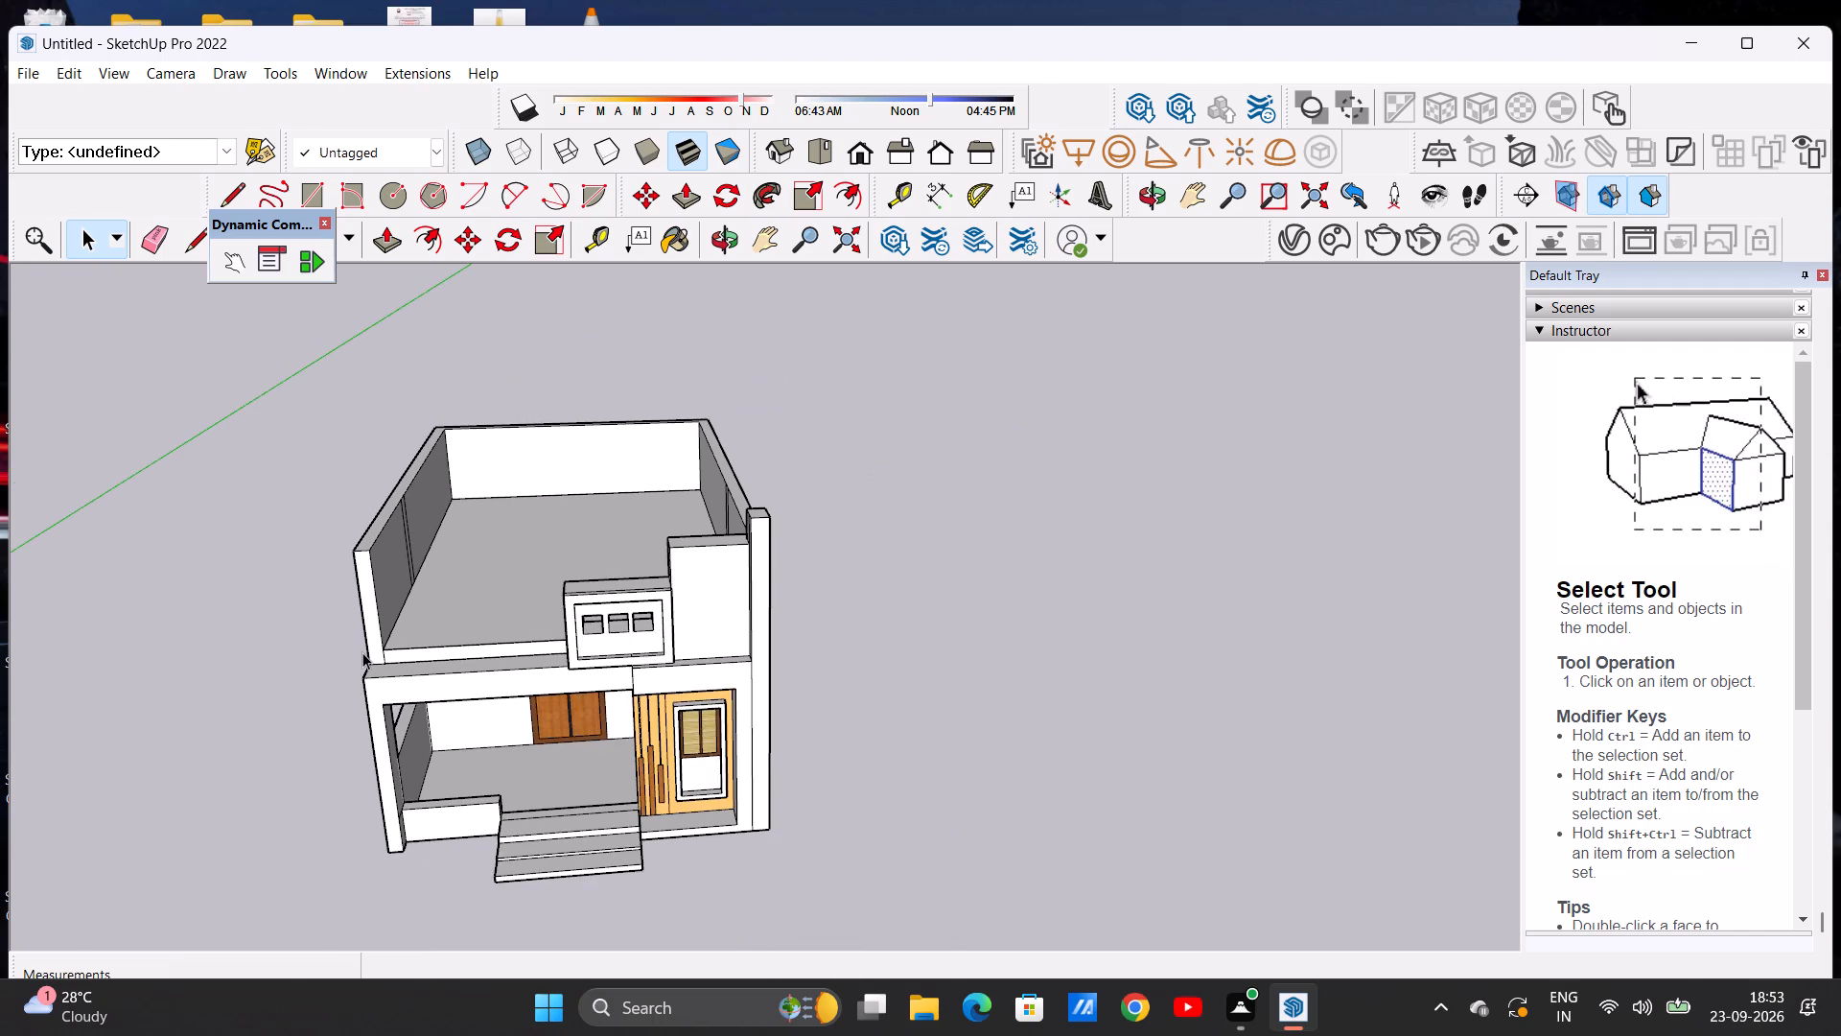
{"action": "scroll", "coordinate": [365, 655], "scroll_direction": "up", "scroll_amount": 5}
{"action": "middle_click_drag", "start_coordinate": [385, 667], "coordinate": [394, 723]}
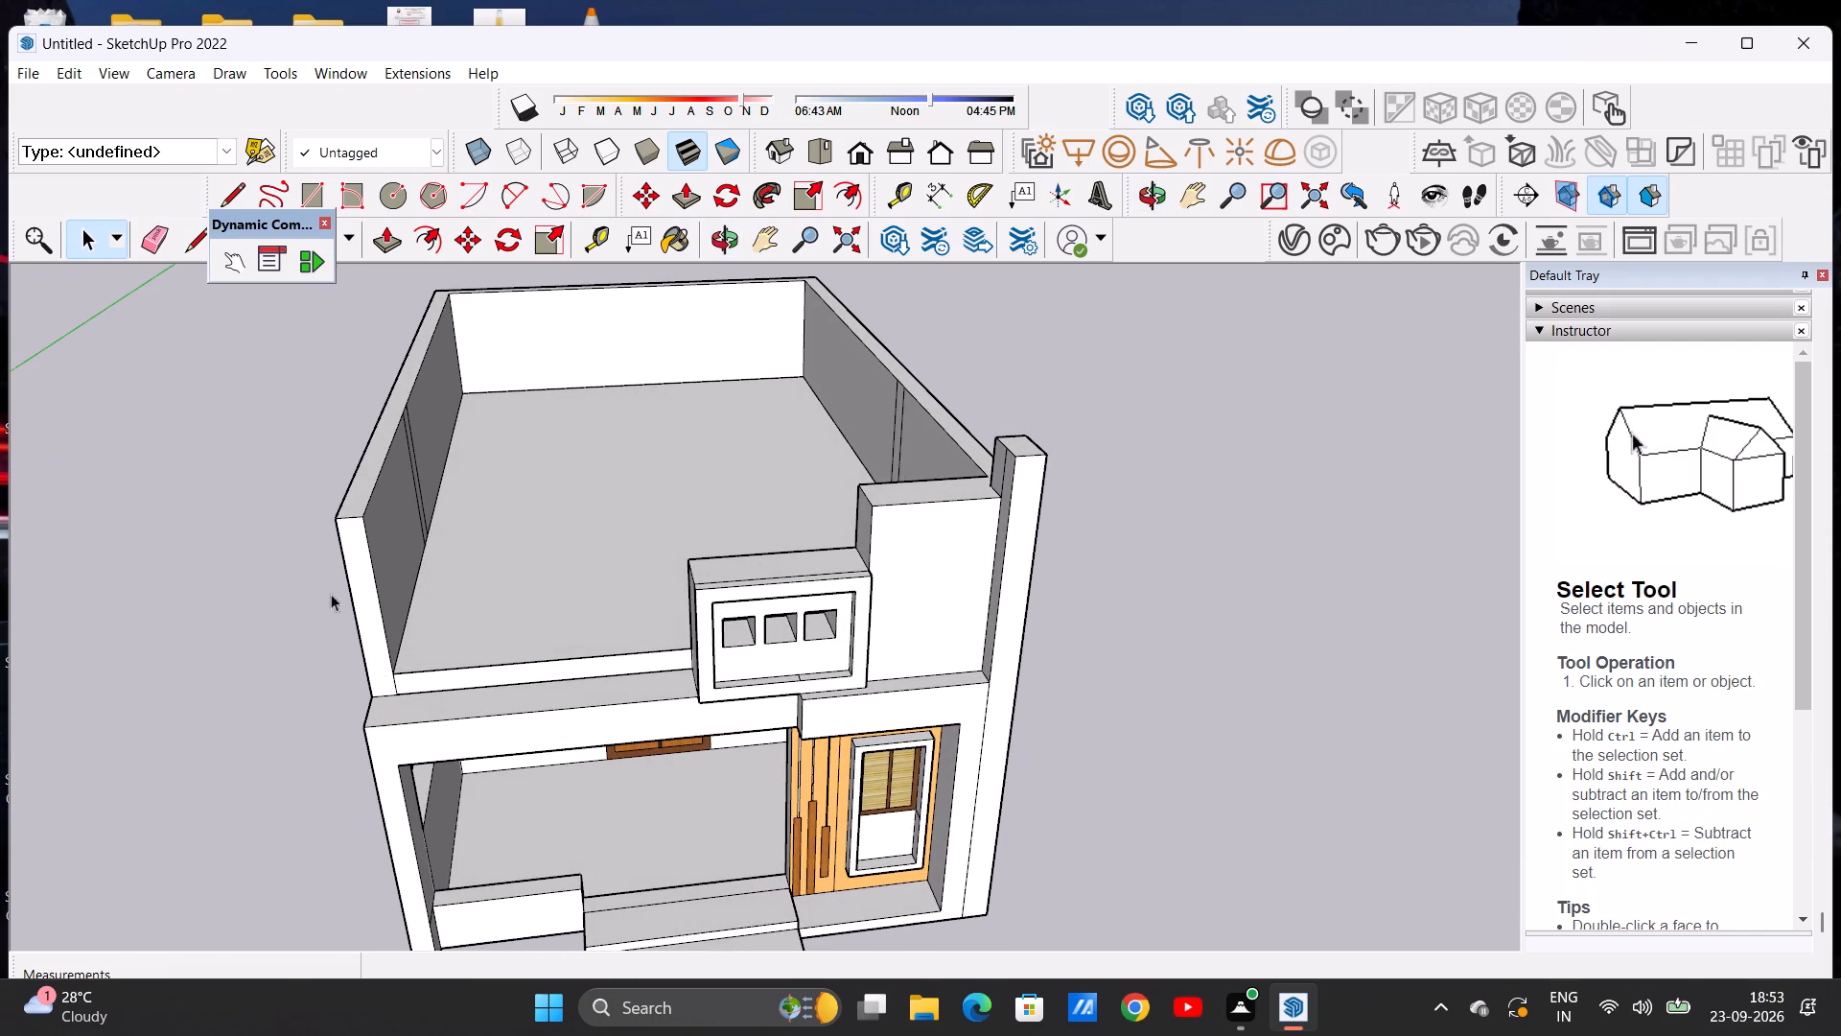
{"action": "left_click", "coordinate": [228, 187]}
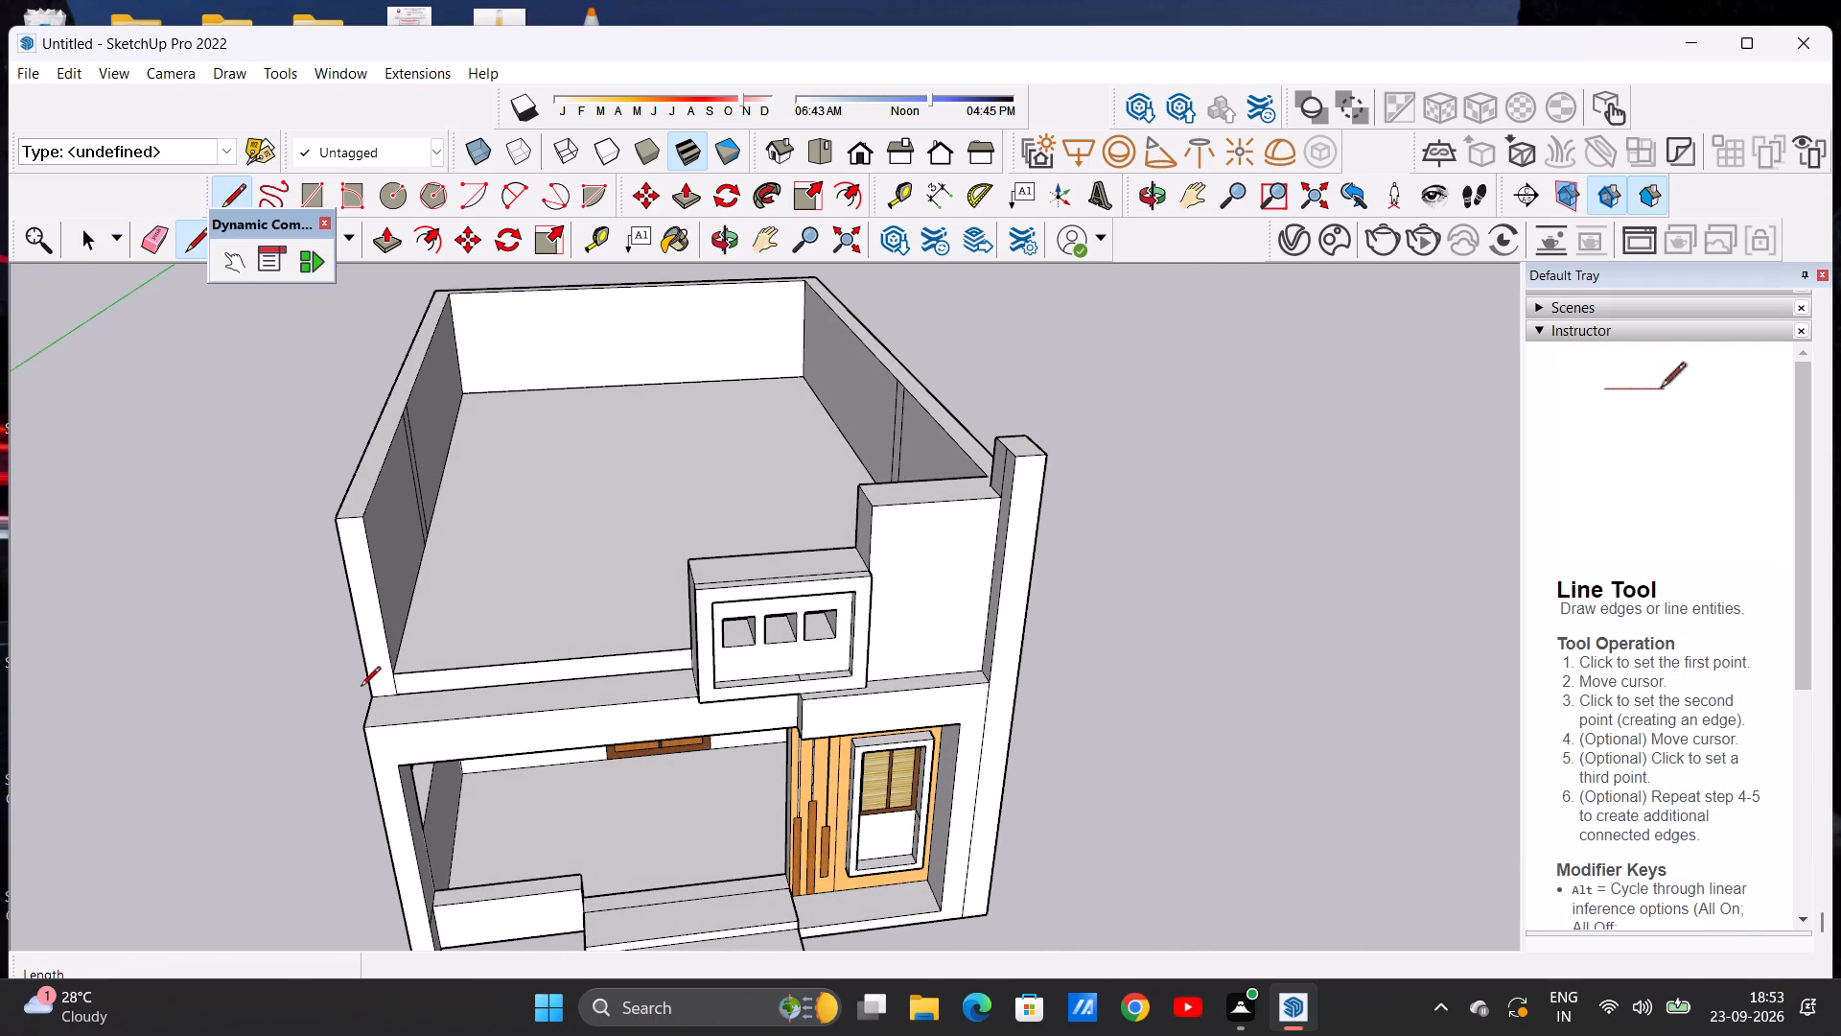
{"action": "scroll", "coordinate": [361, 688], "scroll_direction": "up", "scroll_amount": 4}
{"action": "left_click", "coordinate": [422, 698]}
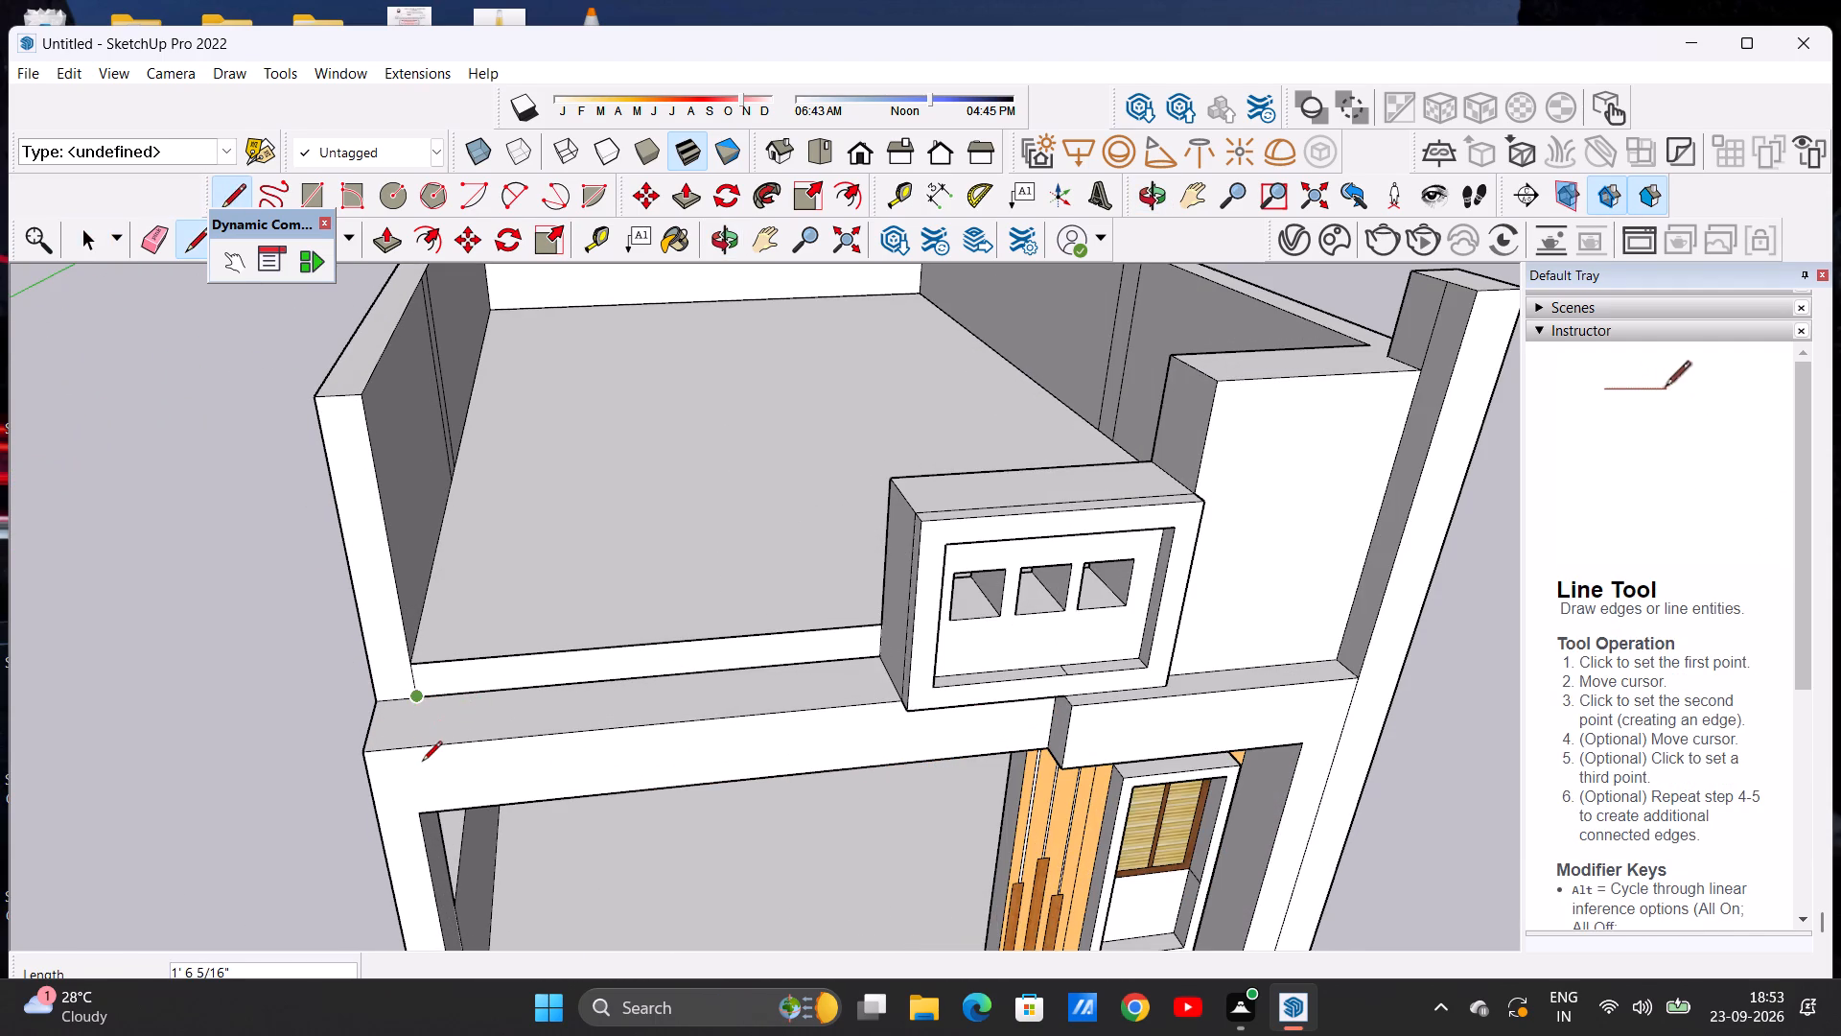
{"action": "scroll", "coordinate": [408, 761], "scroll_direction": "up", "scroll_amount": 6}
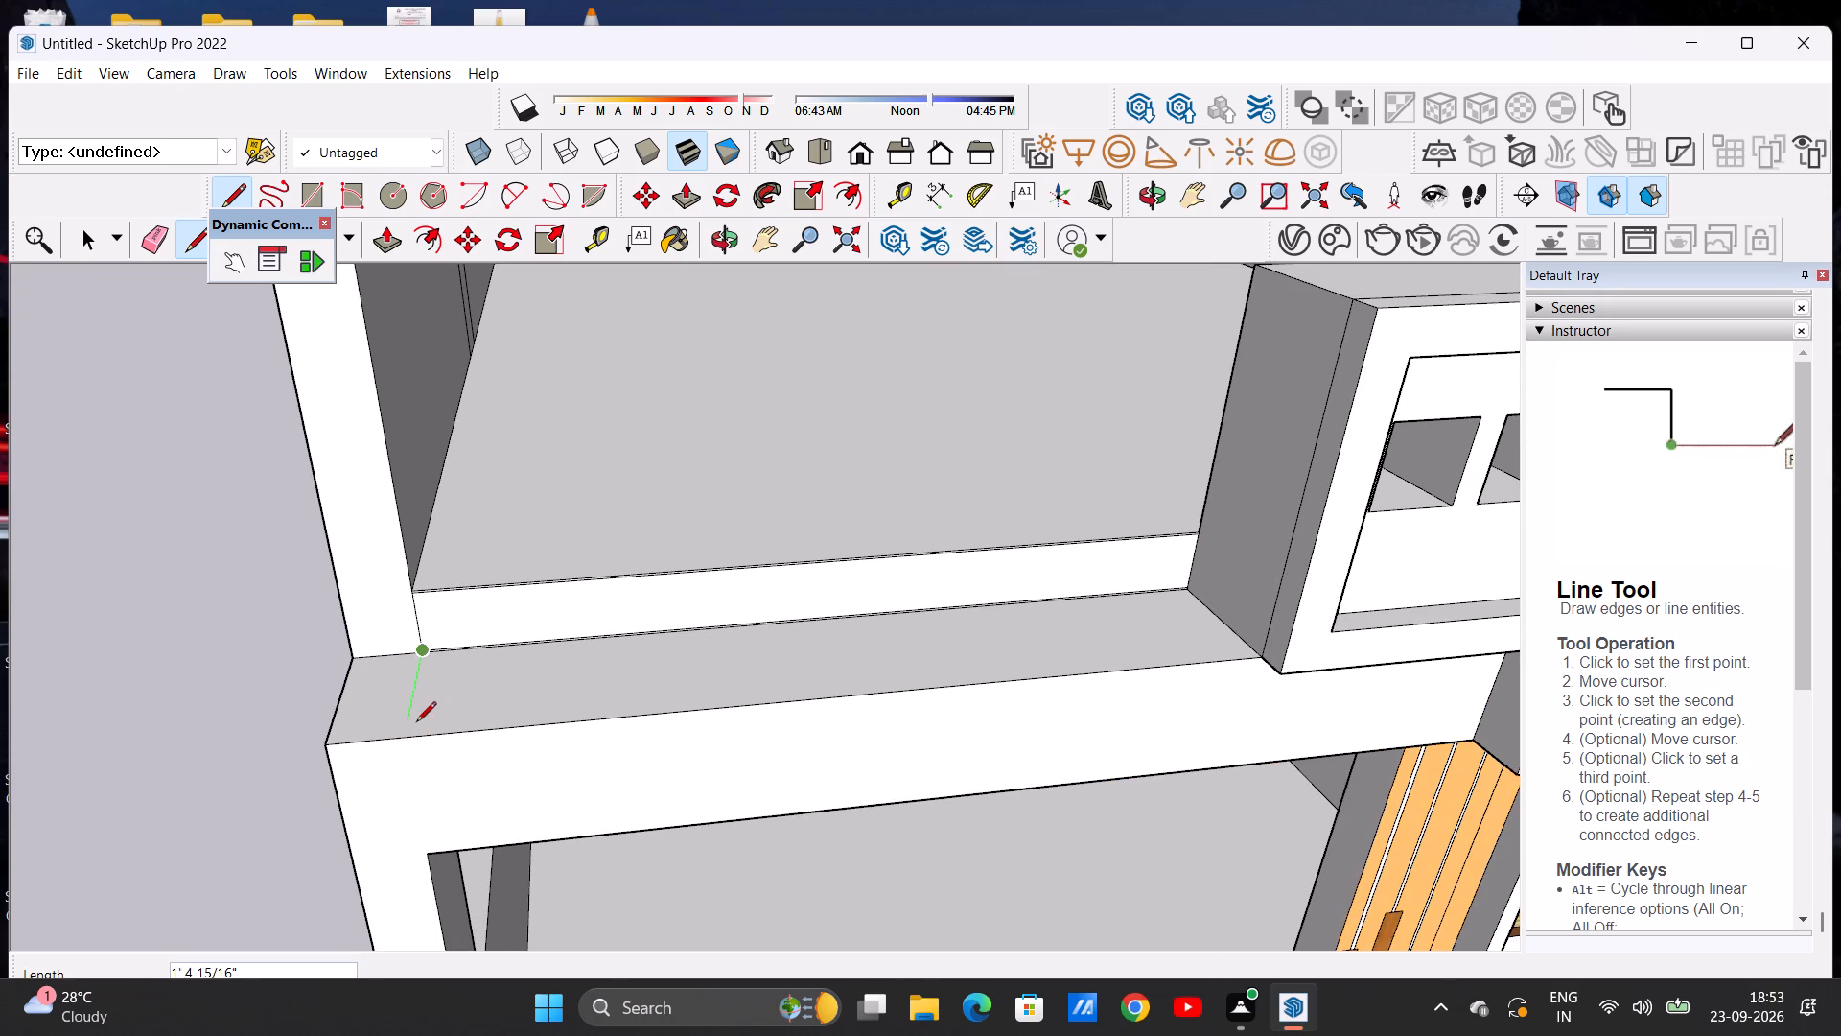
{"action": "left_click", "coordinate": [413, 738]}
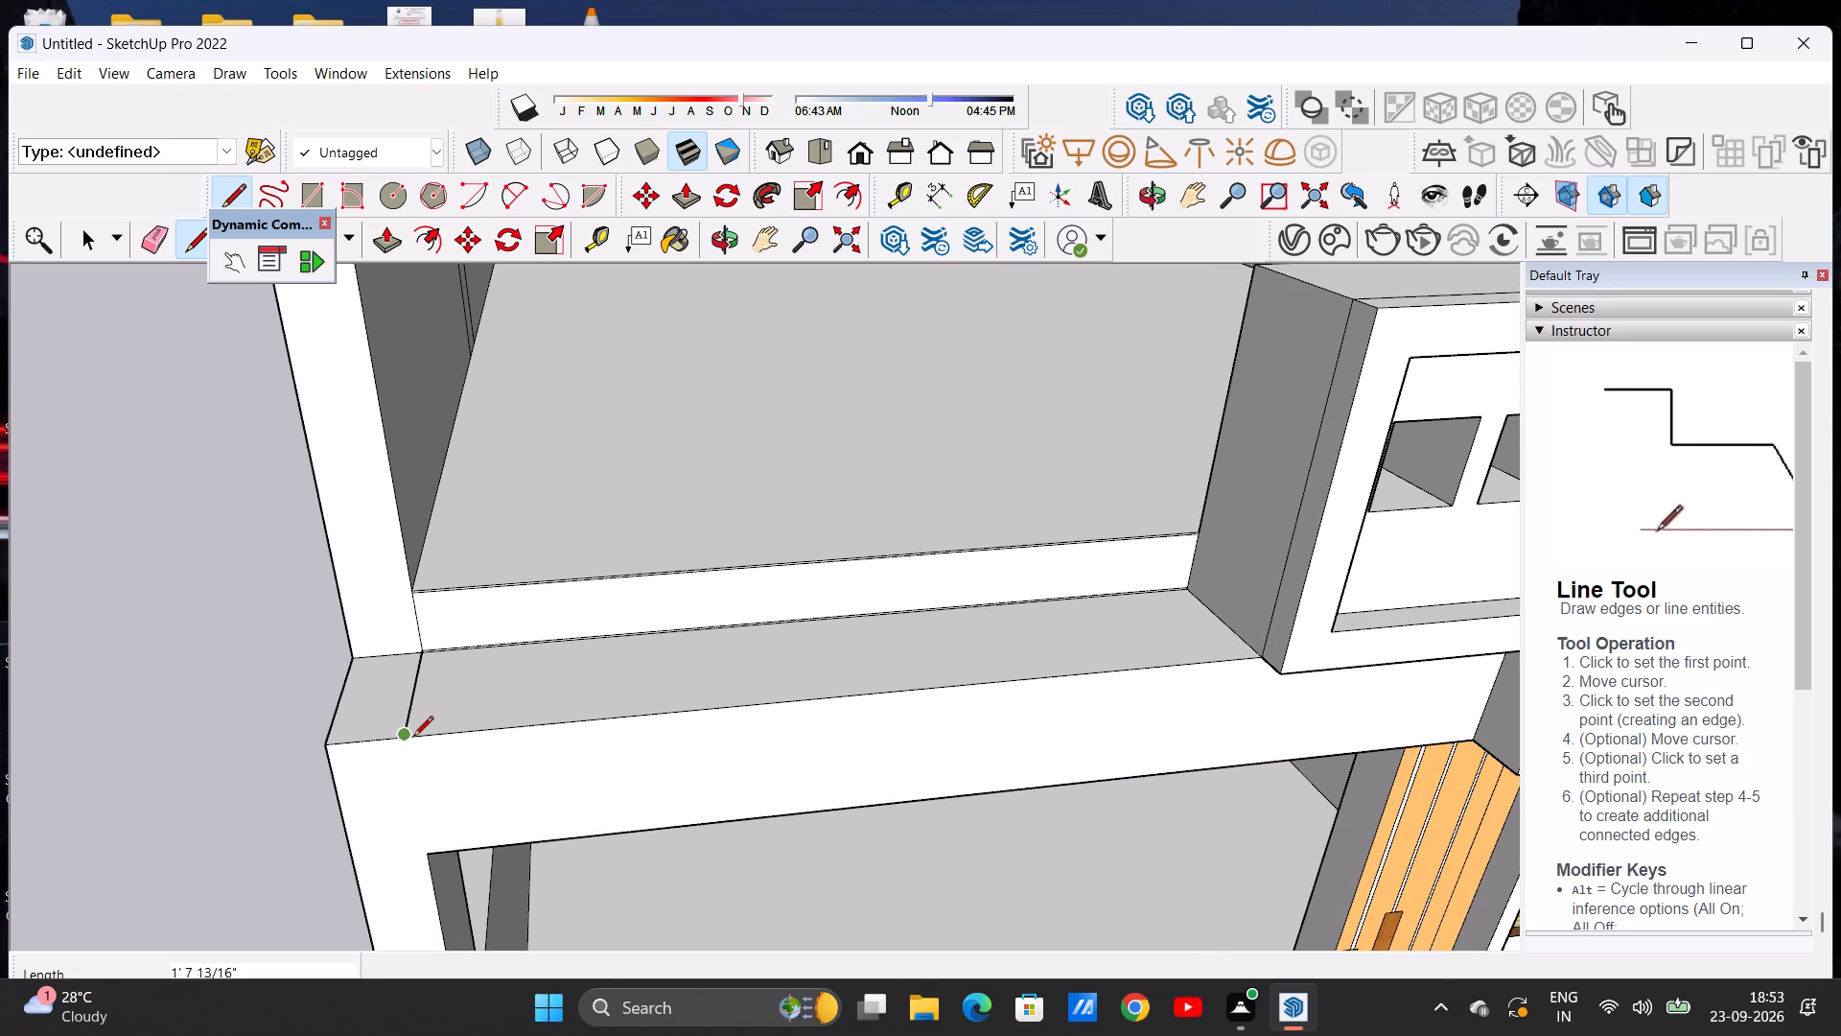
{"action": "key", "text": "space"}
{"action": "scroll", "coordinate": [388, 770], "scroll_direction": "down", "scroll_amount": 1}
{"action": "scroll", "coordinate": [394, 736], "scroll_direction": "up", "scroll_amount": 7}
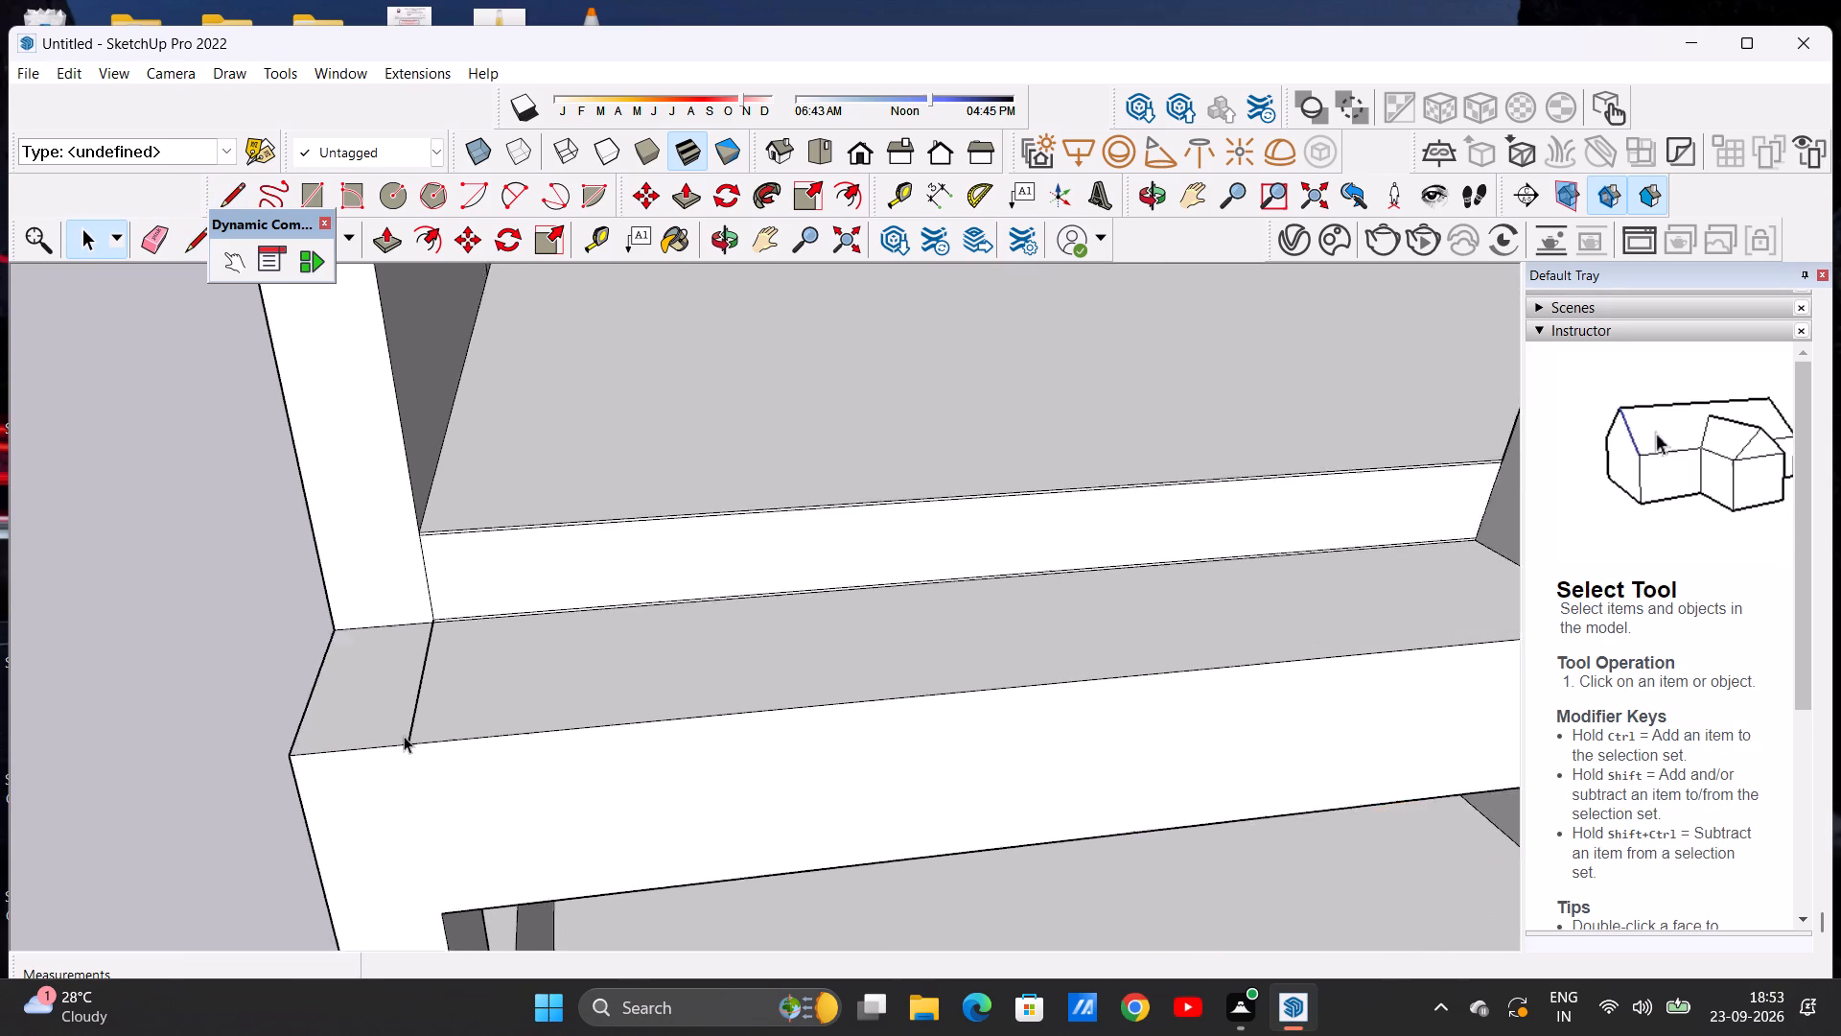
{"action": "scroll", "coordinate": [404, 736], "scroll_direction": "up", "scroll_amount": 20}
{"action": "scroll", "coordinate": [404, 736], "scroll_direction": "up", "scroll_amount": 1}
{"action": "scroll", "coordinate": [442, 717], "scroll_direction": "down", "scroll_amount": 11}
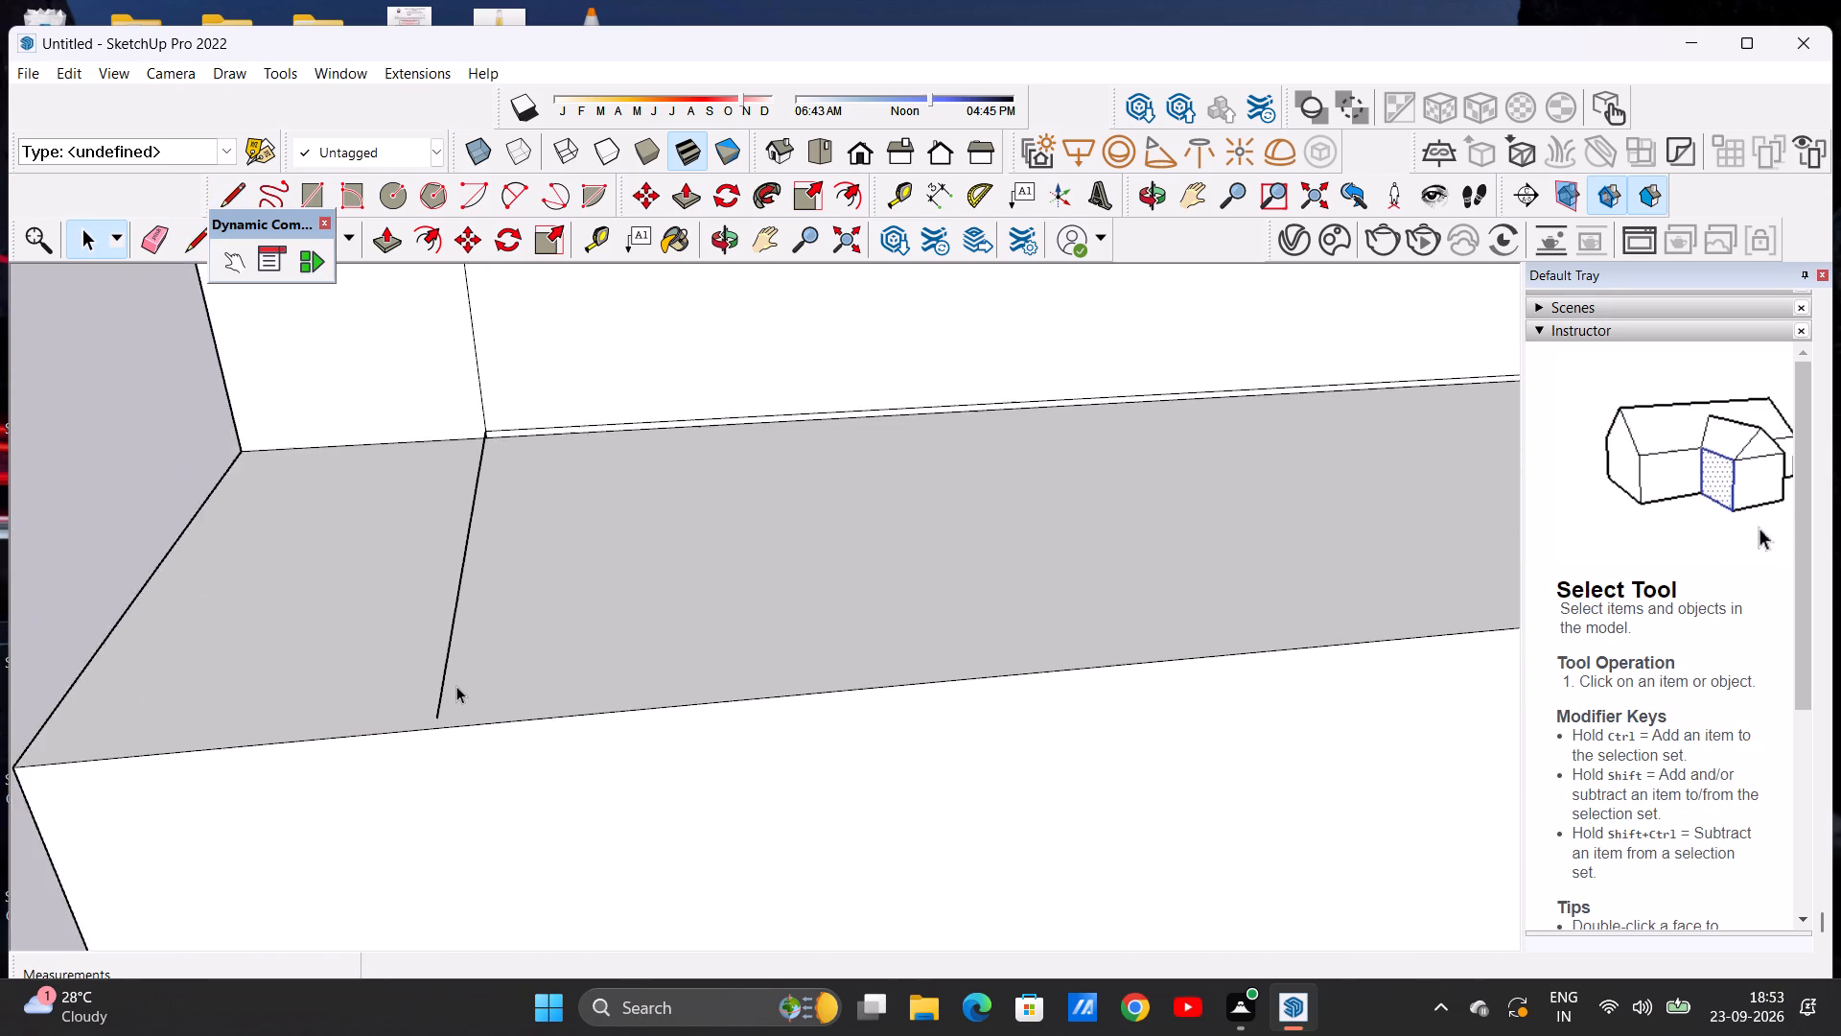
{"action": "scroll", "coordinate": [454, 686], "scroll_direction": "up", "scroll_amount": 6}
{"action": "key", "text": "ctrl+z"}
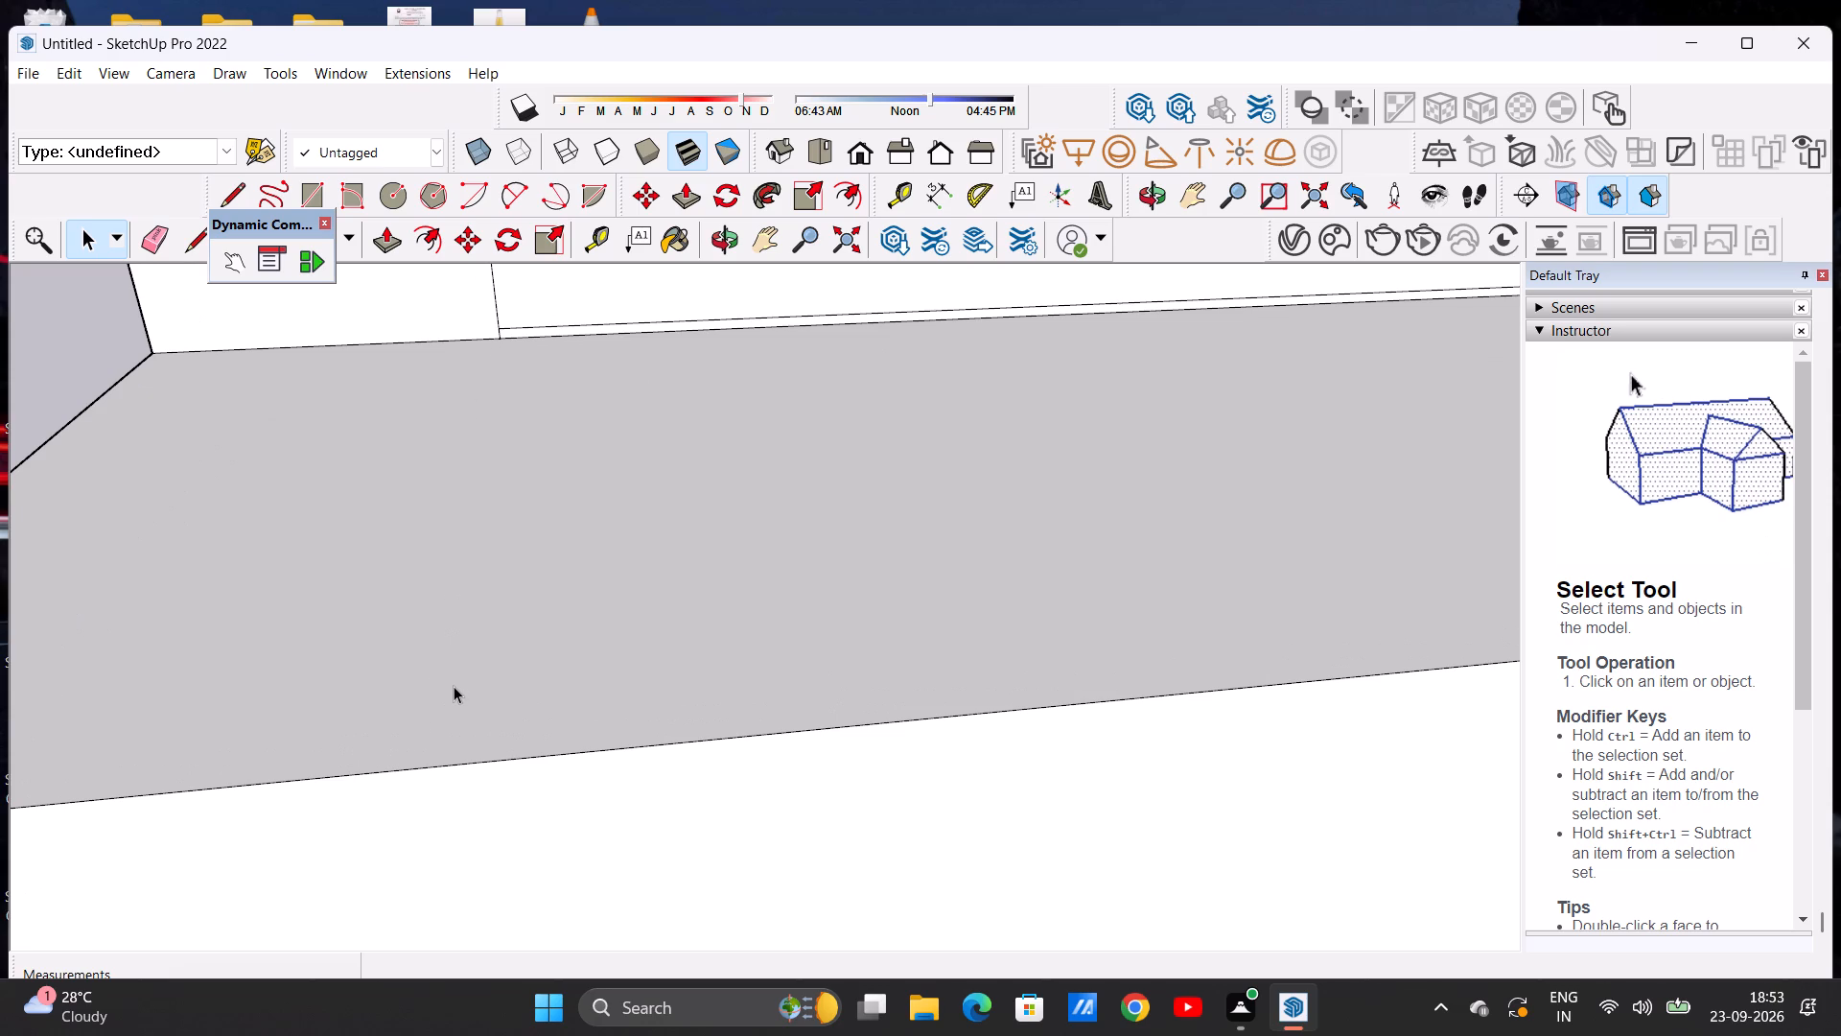
Draw a line about 1' 7 13/16" across the front ledge's top, from the side wall's inner corner to the outer edge.
{"action": "left_click", "coordinate": [193, 236]}
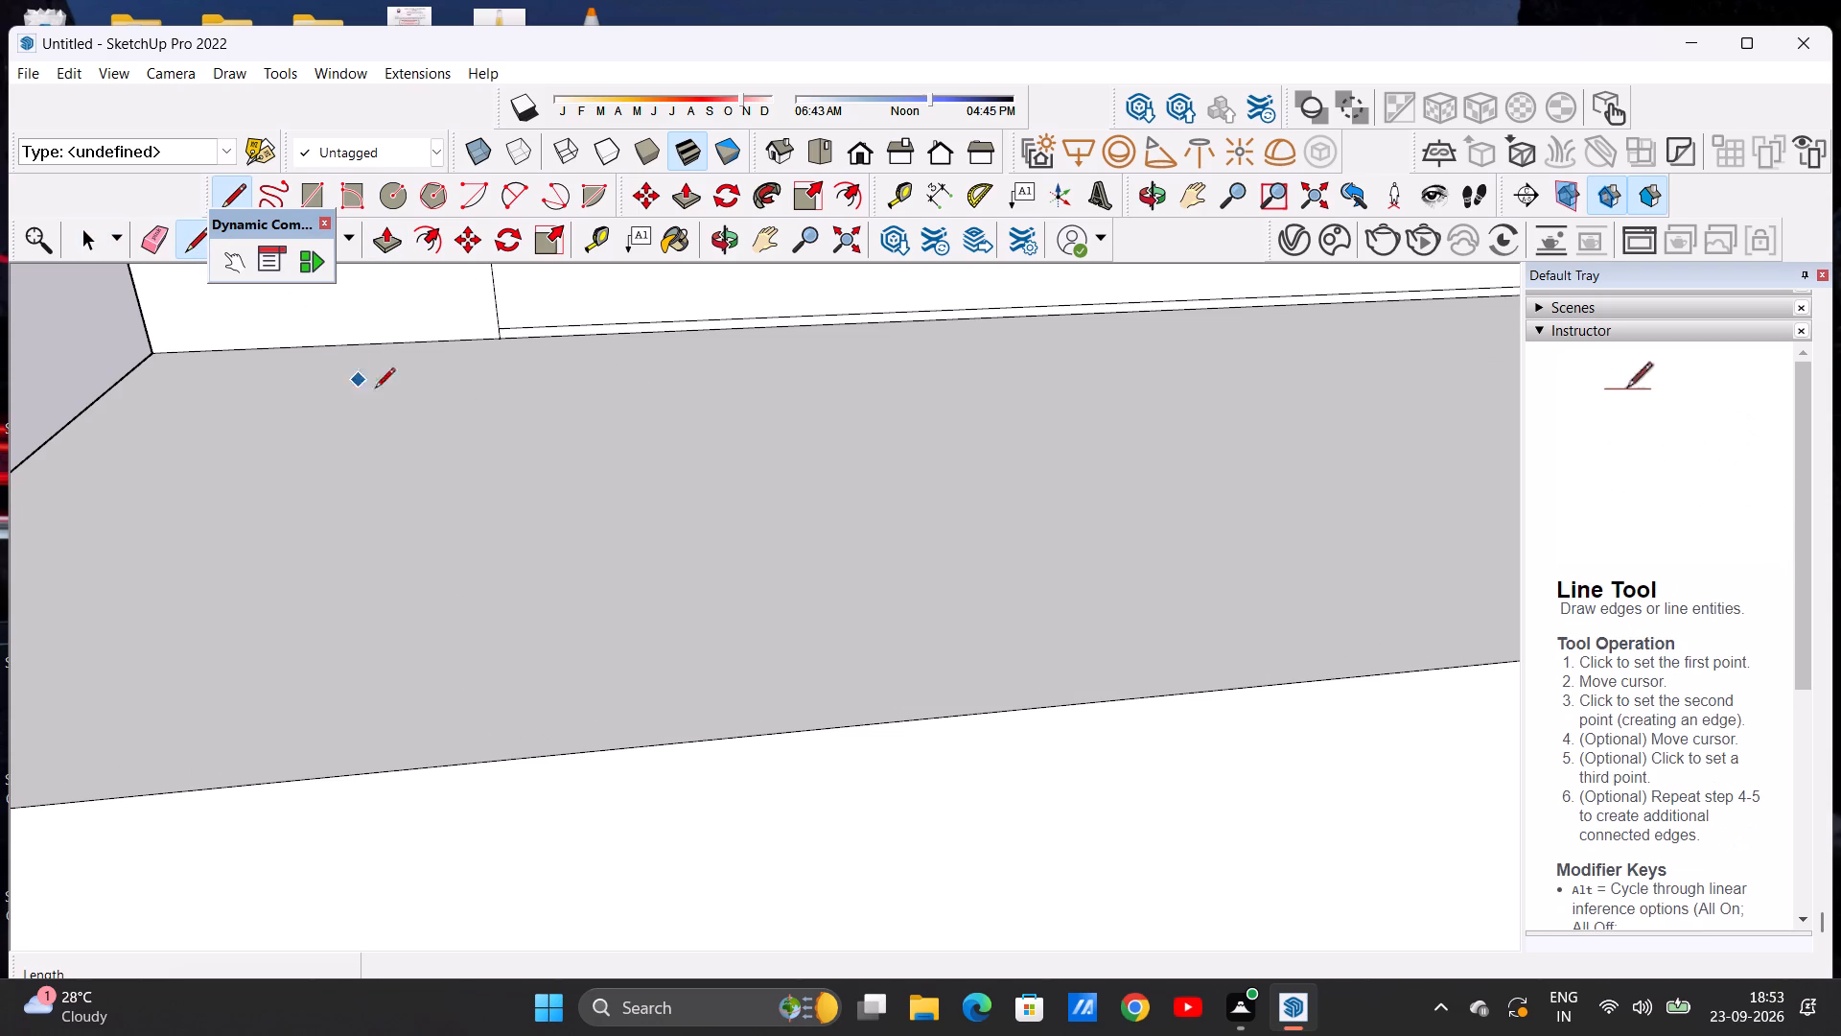
{"action": "left_click", "coordinate": [498, 345]}
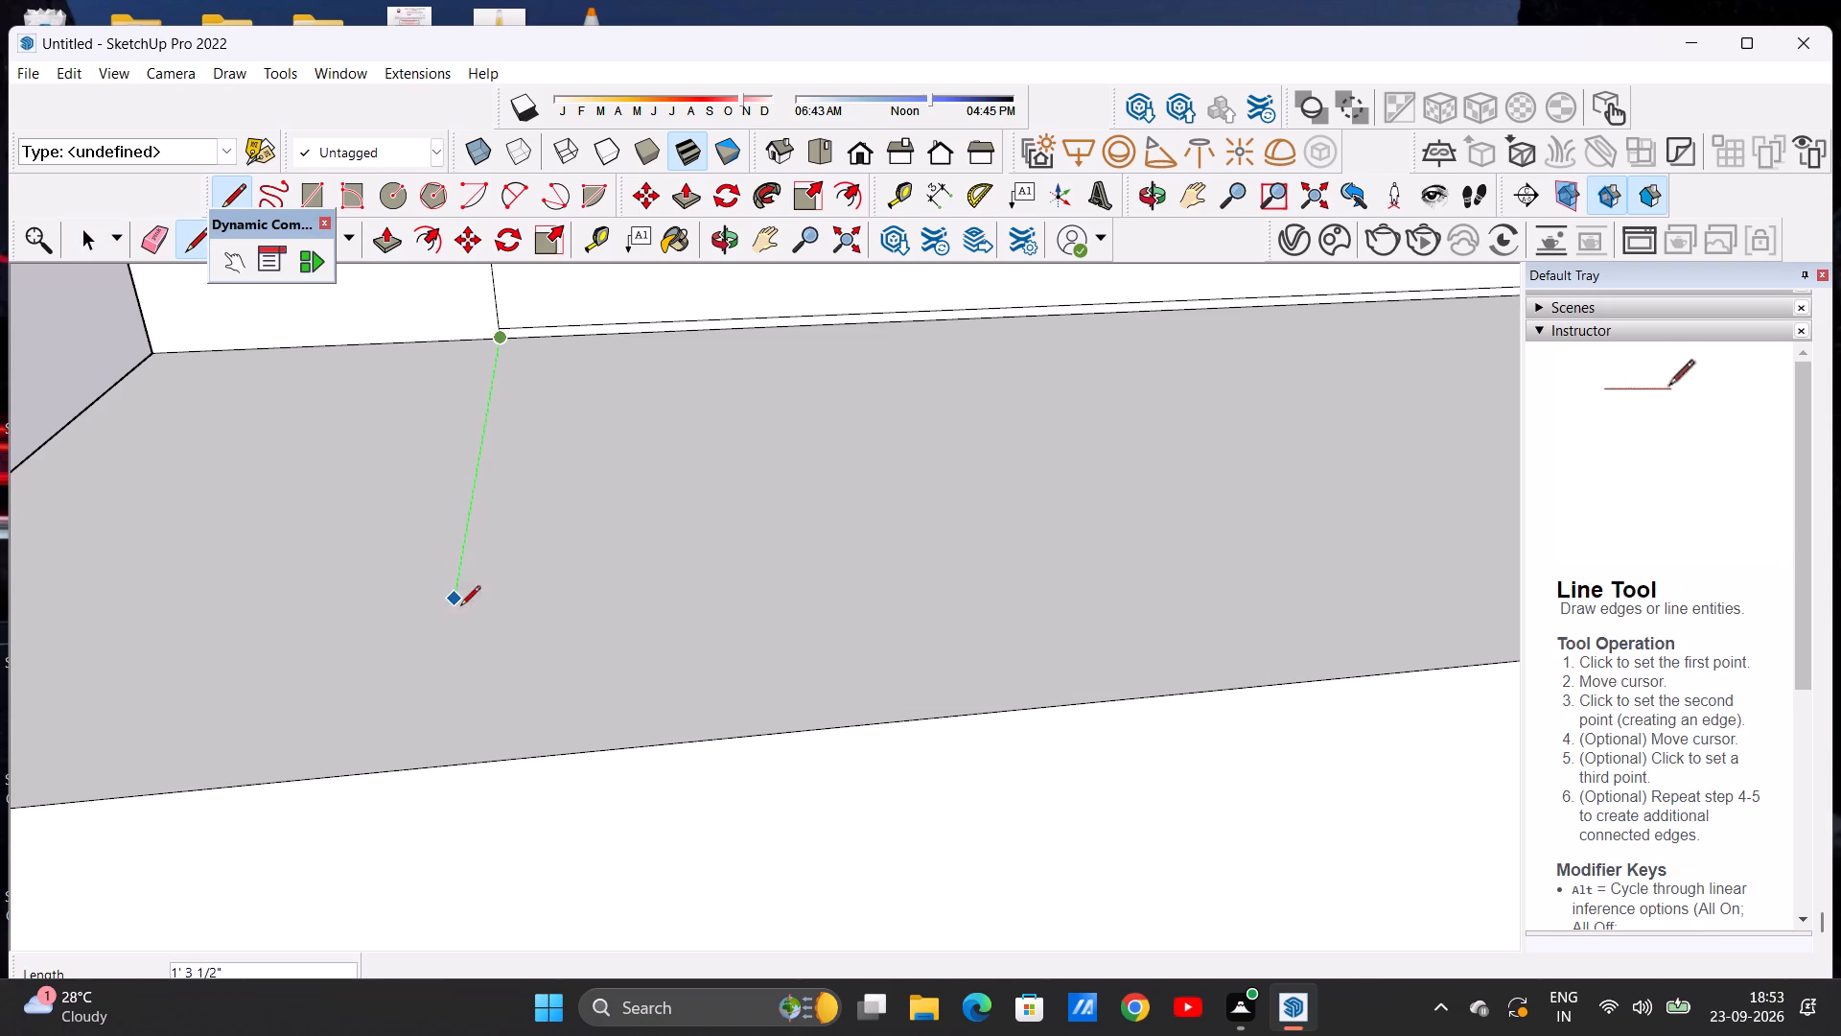
{"action": "left_click", "coordinate": [424, 775]}
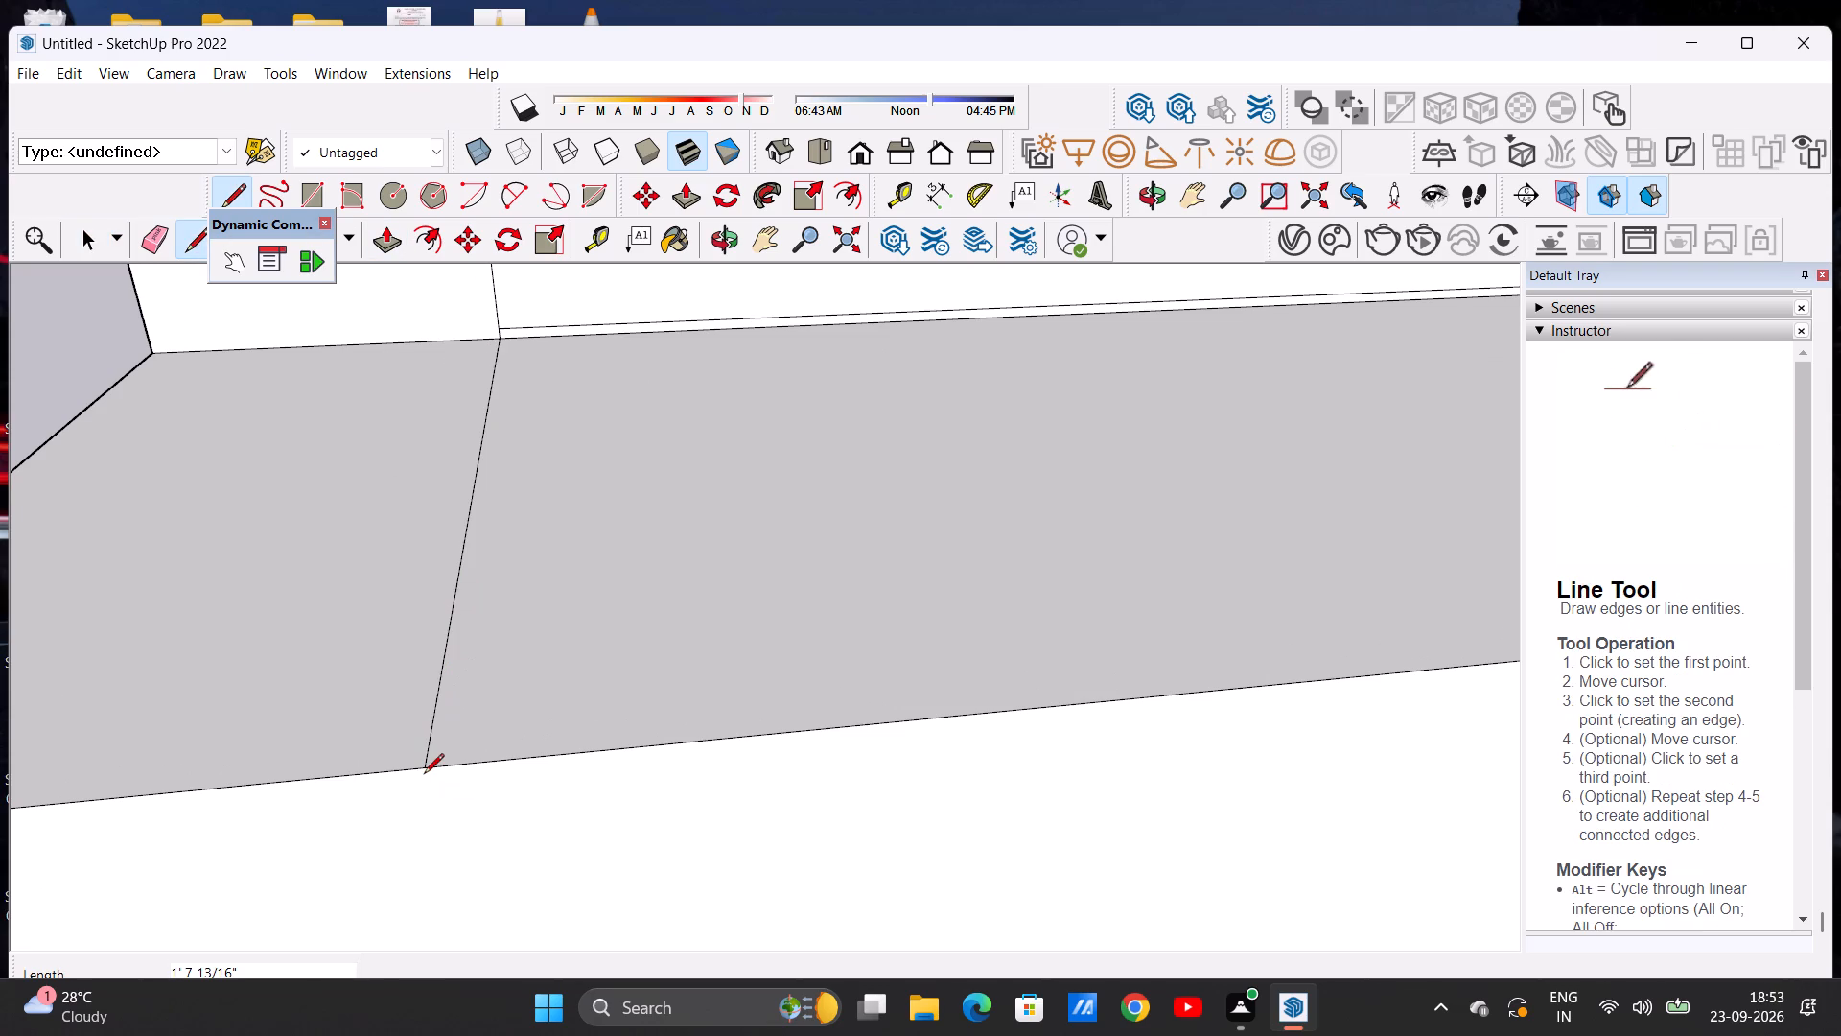
{"action": "key", "text": "space"}
Push/Pull the small corner face at the ledge's end up 6' to the top of the side wall.
{"action": "scroll", "coordinate": [401, 610], "scroll_direction": "down", "scroll_amount": 20}
{"action": "scroll", "coordinate": [401, 610], "scroll_direction": "down", "scroll_amount": 3}
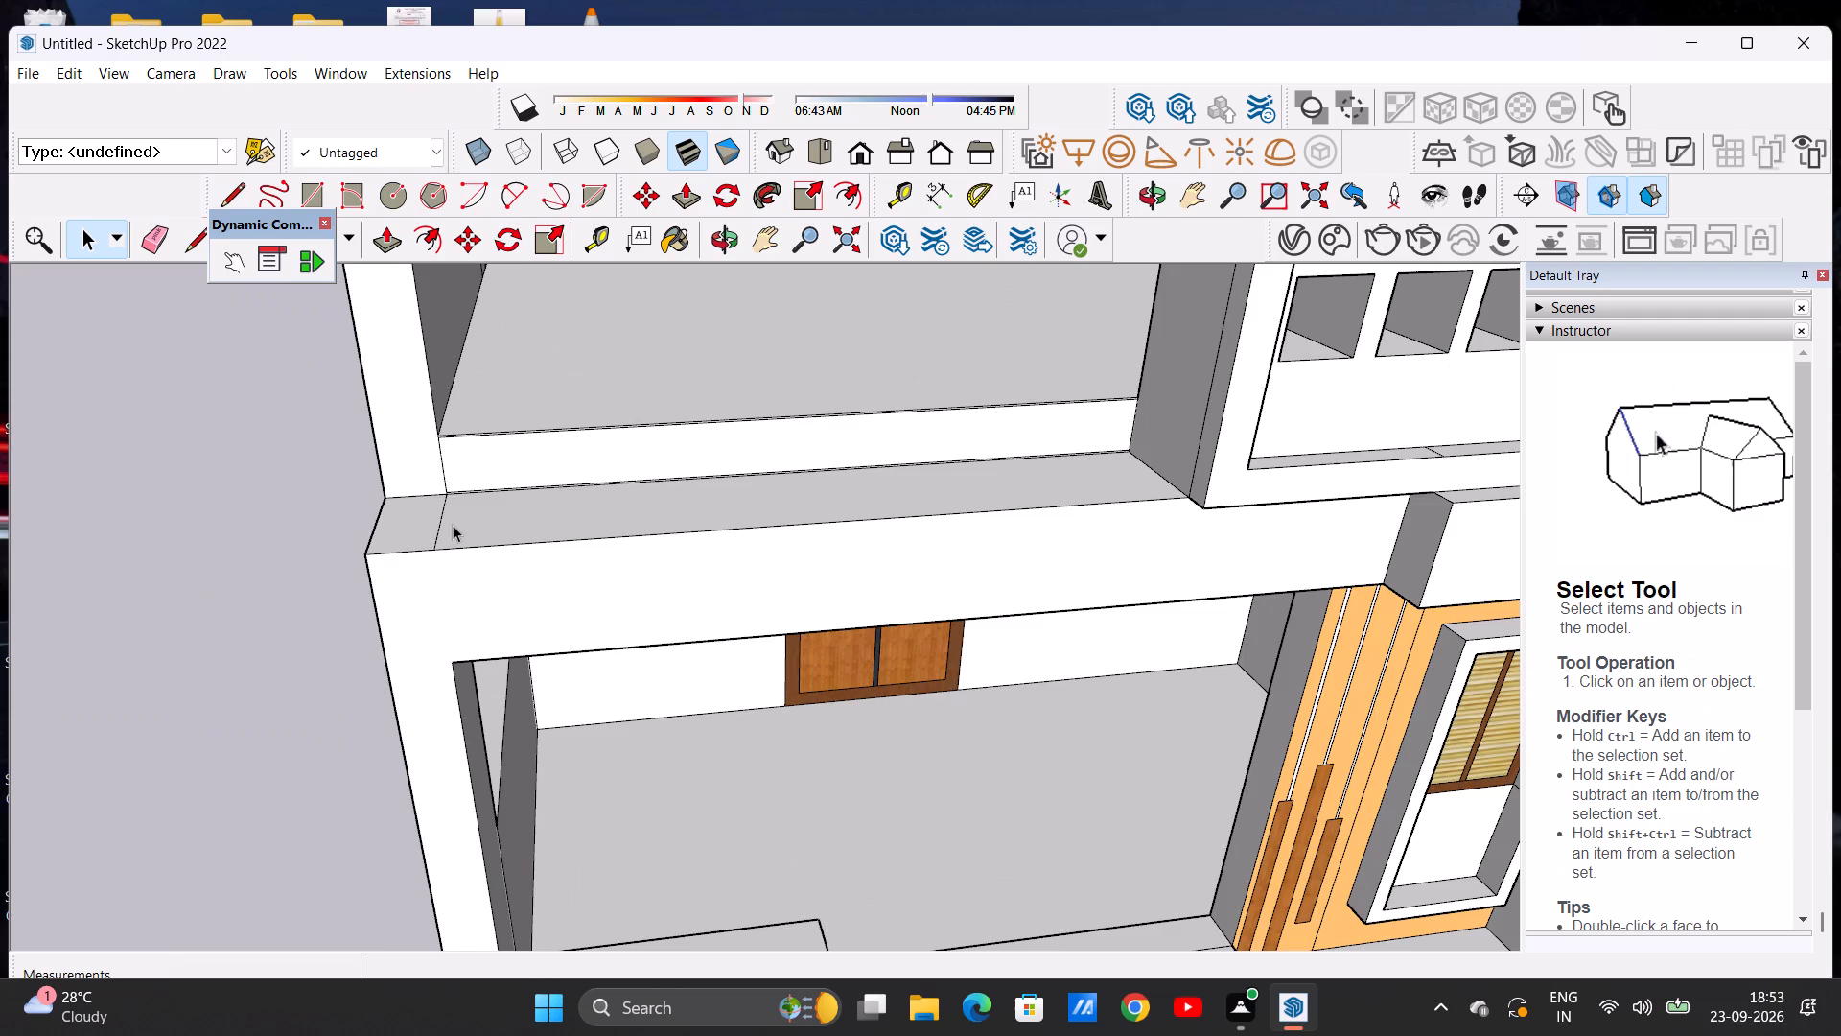
{"action": "left_click", "coordinate": [375, 232]}
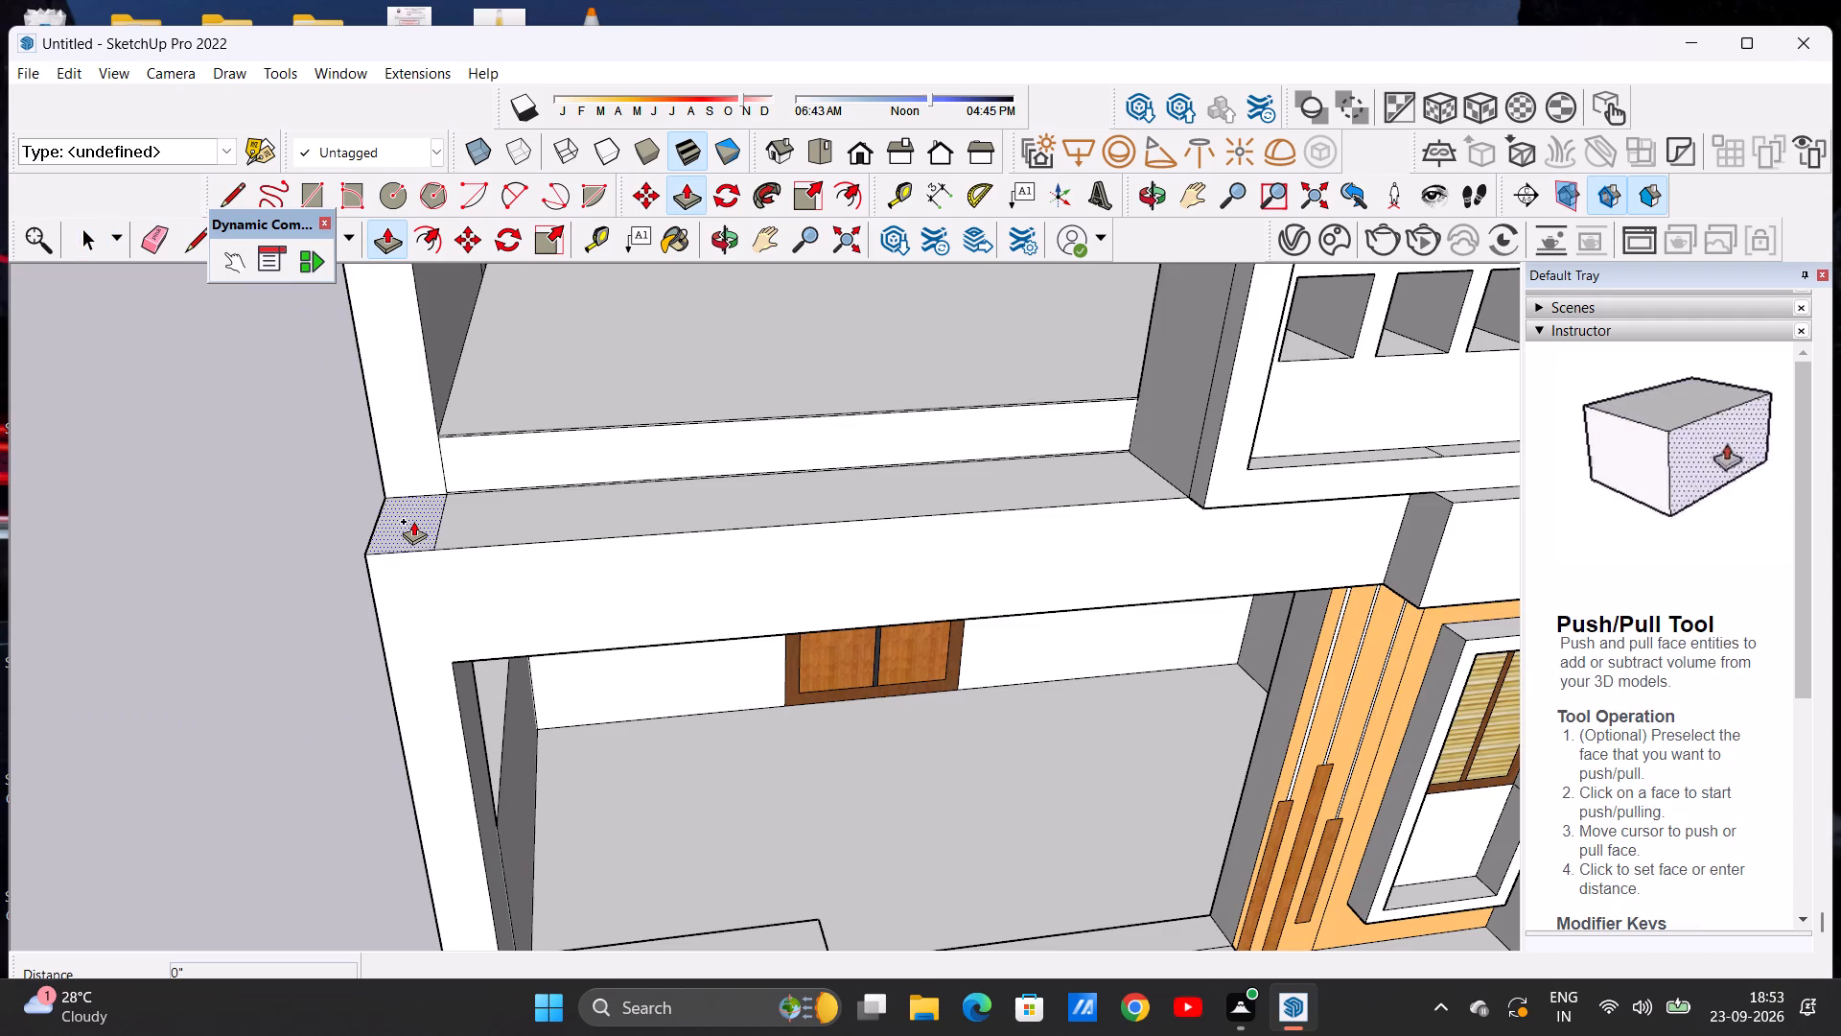
{"action": "left_click", "coordinate": [413, 521]}
{"action": "scroll", "coordinate": [440, 356], "scroll_direction": "down", "scroll_amount": 14}
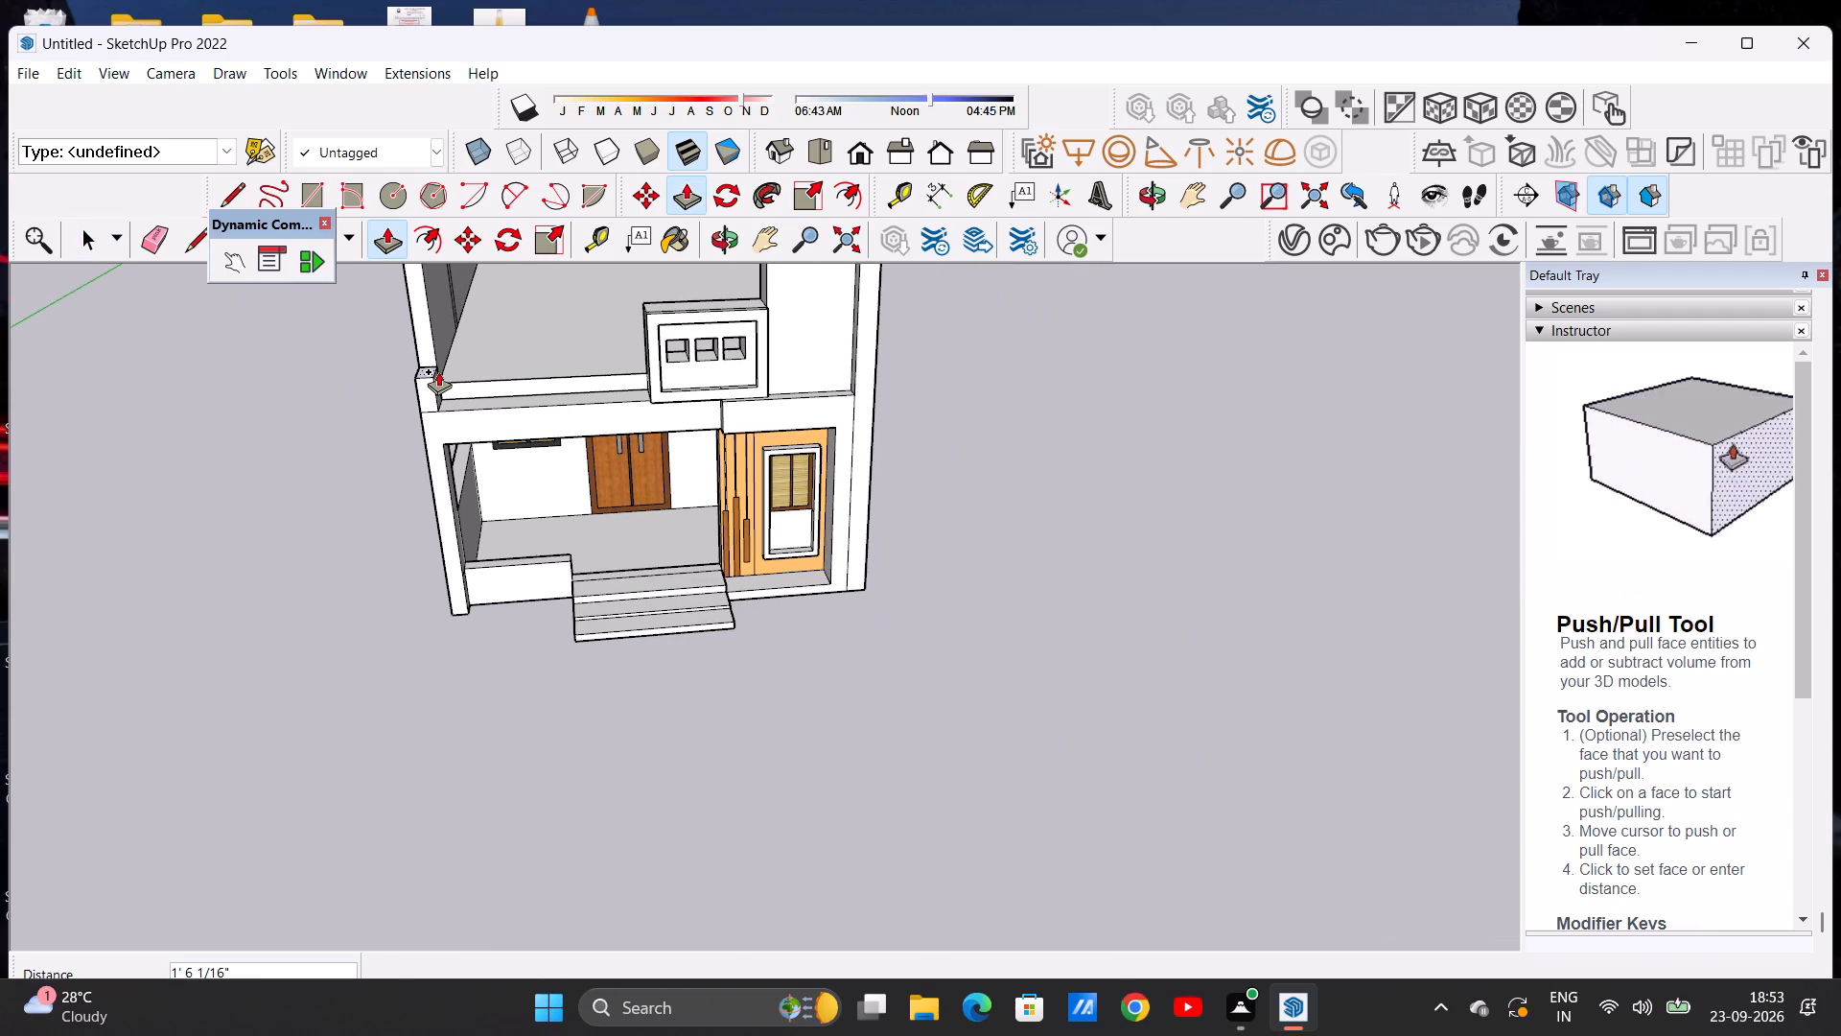
{"action": "scroll", "coordinate": [438, 384], "scroll_direction": "down", "scroll_amount": 7}
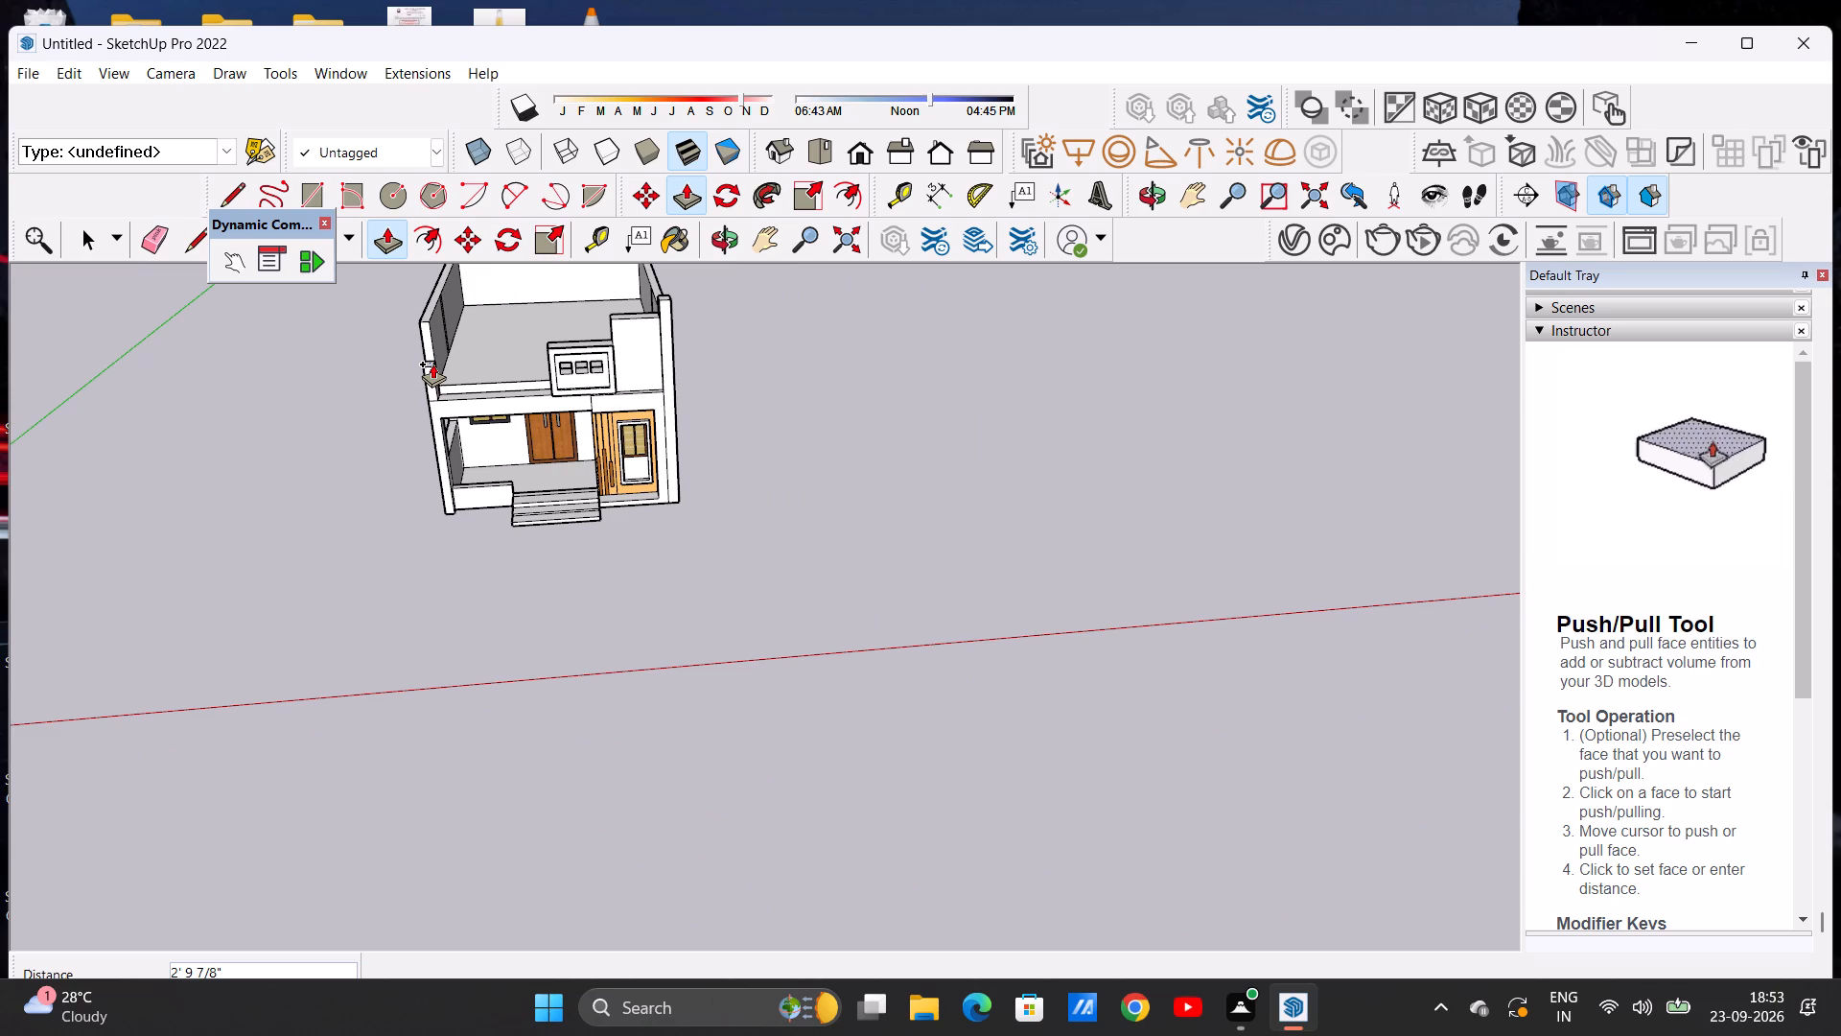
{"action": "scroll", "coordinate": [433, 326], "scroll_direction": "up", "scroll_amount": 3}
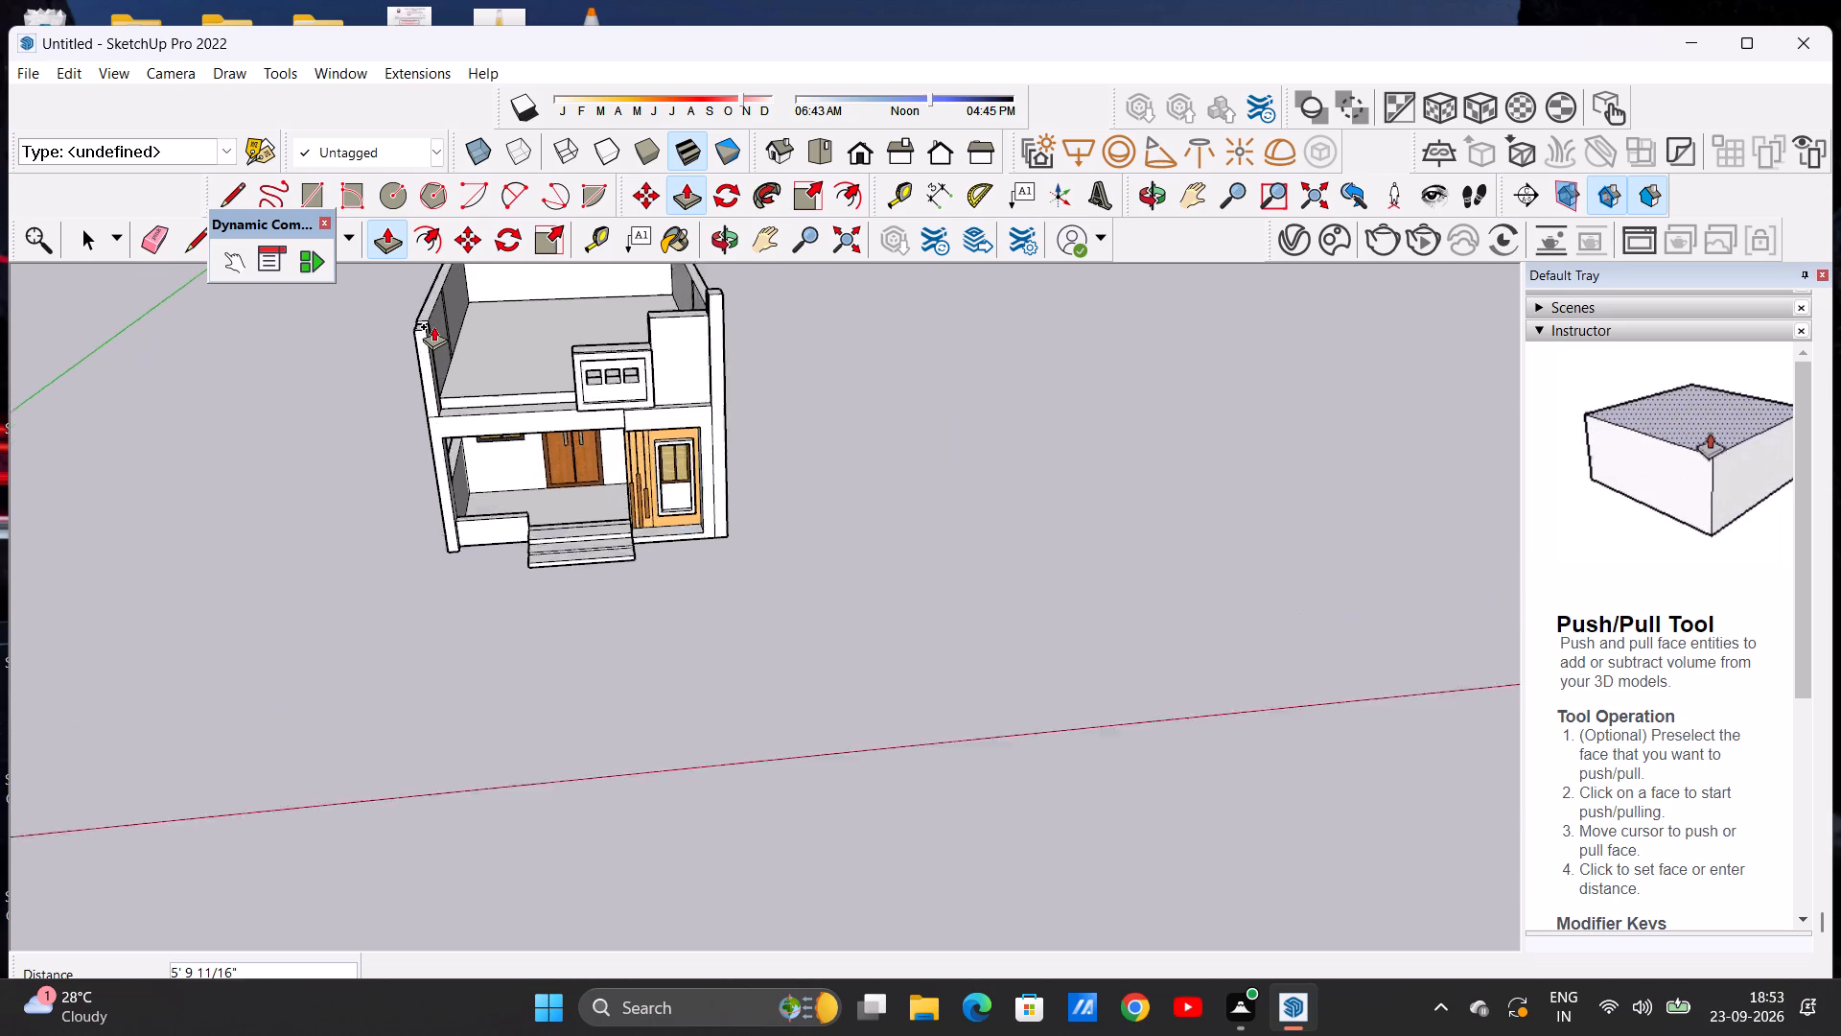
{"action": "scroll", "coordinate": [433, 326], "scroll_direction": "up", "scroll_amount": 9}
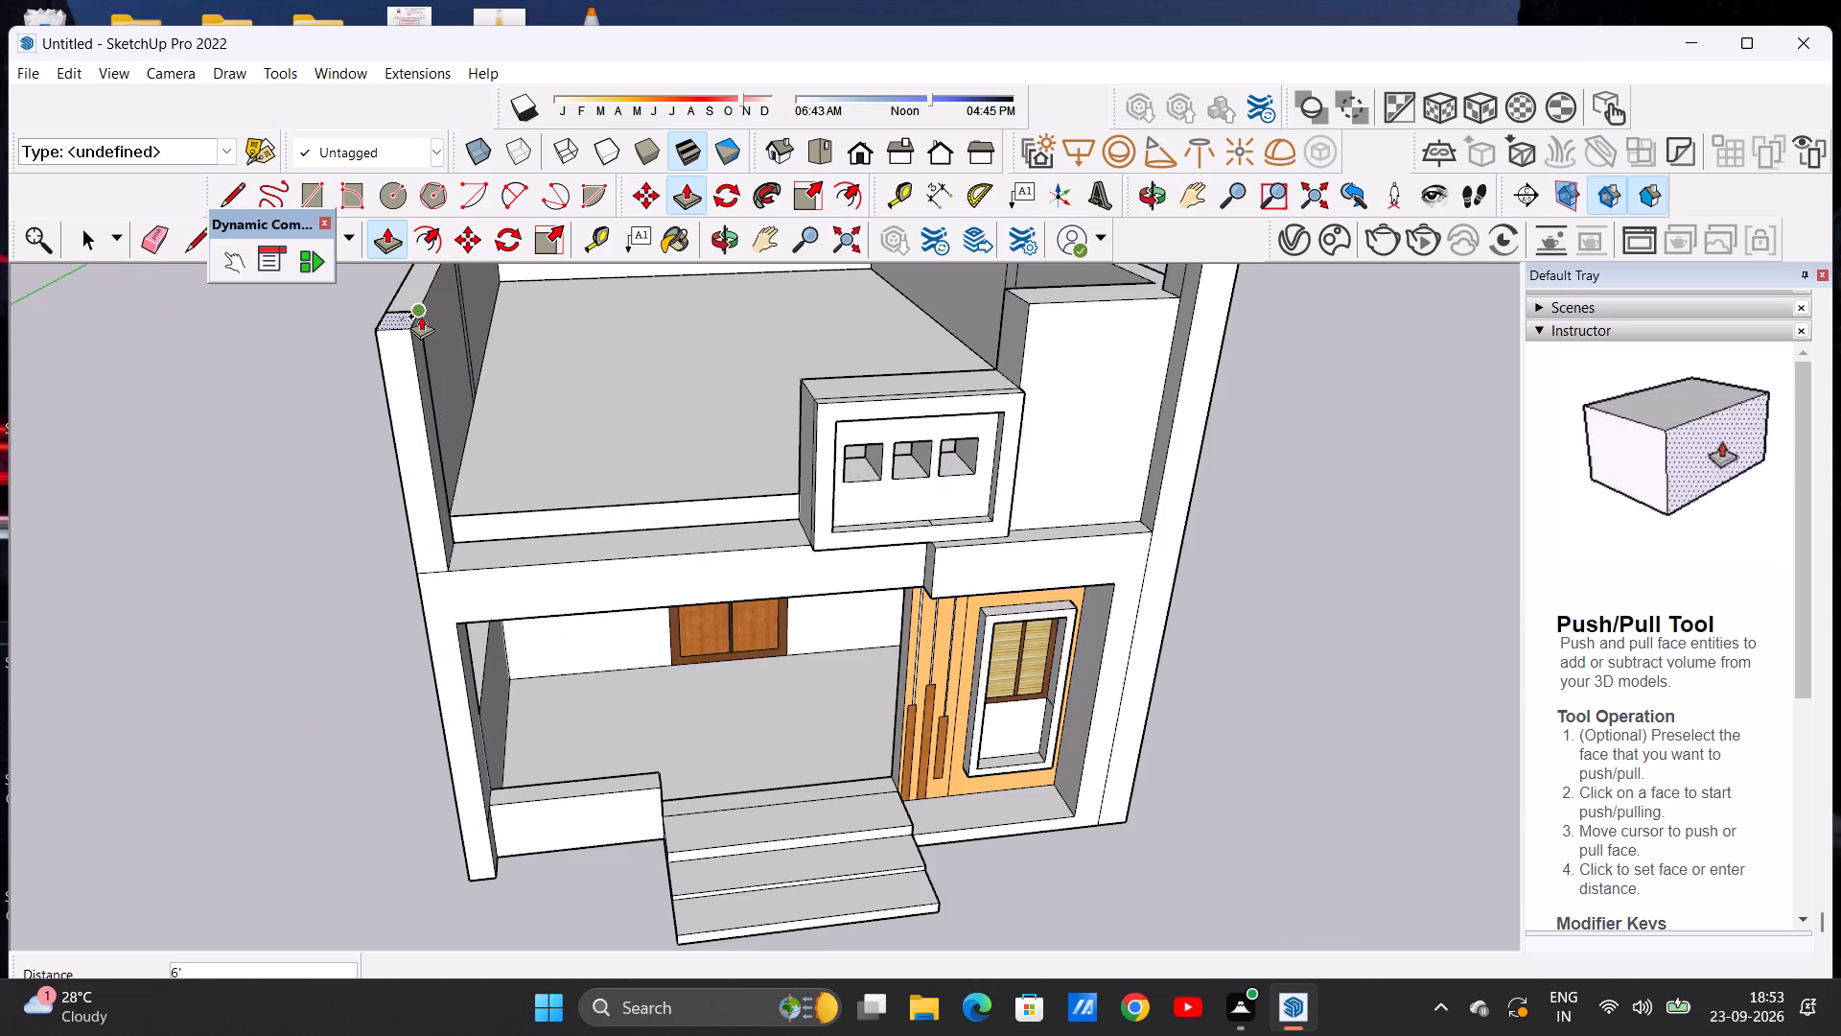
{"action": "left_click", "coordinate": [425, 313]}
{"action": "key", "text": "space"}
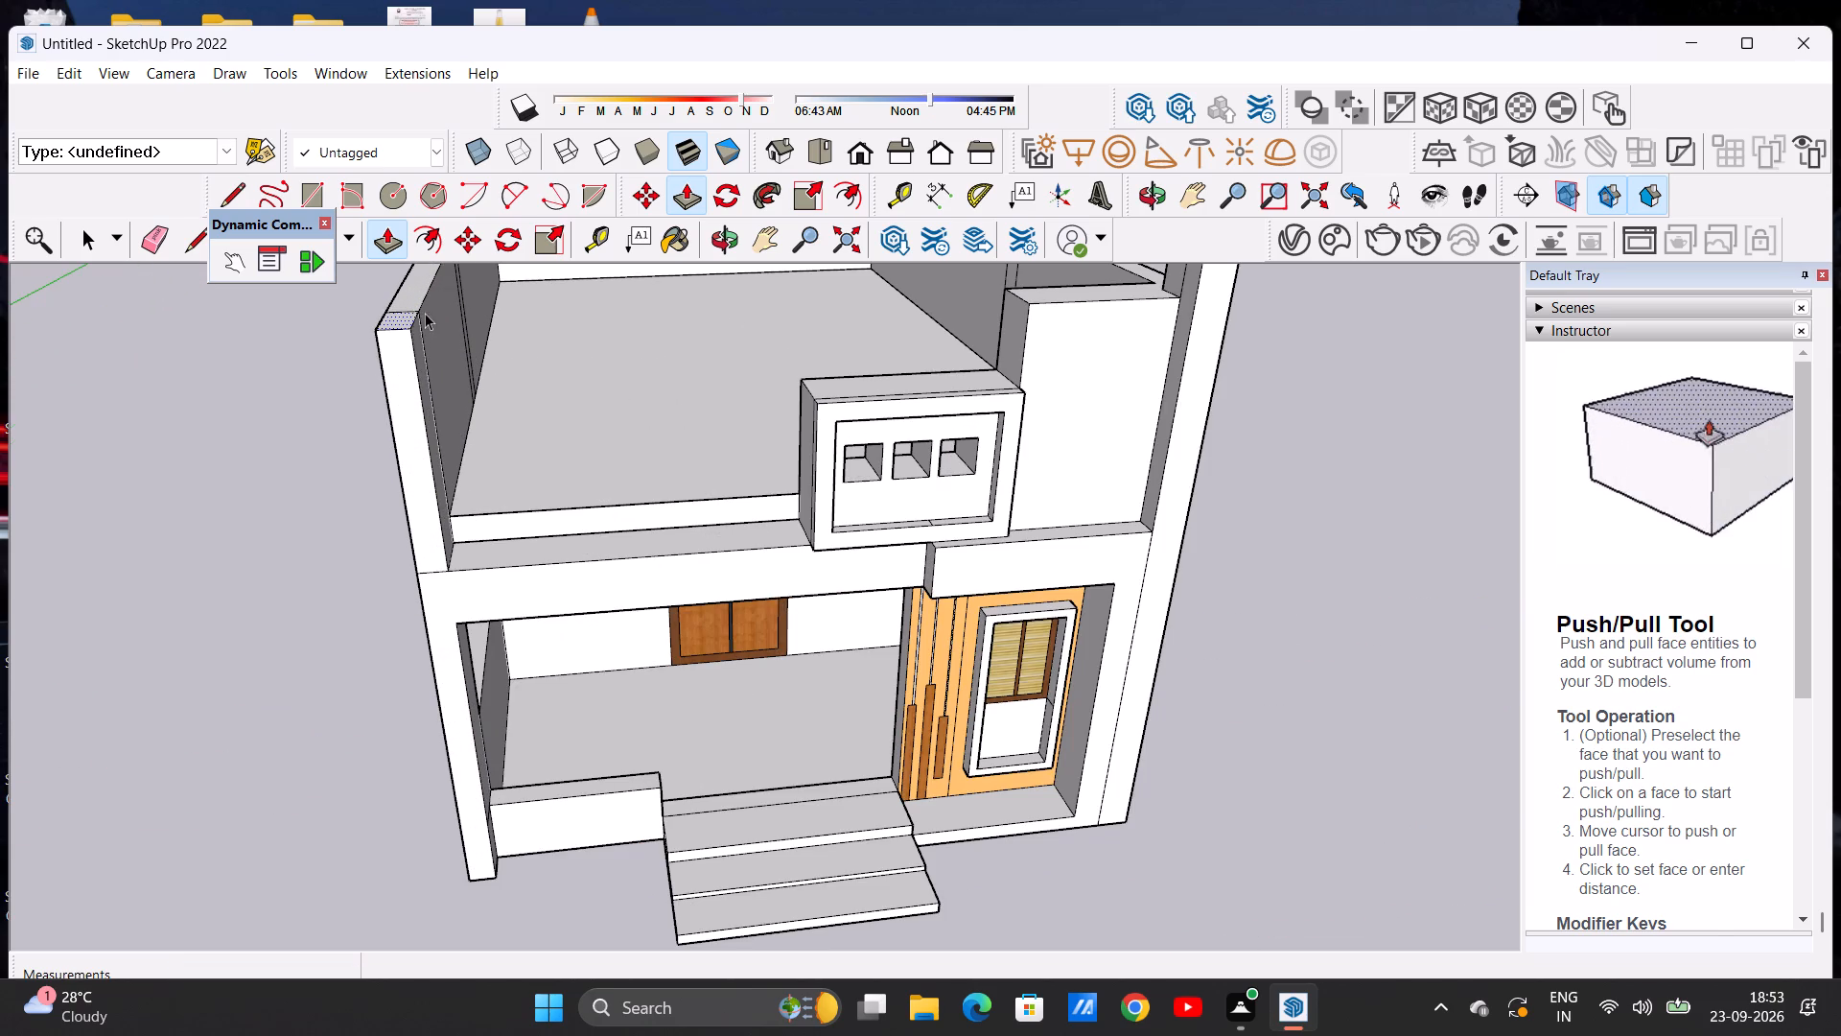
Draw a small circle on the front ledge's top, close to the raised corner column.
{"action": "middle_click_drag", "start_coordinate": [476, 496], "coordinate": [476, 447]}
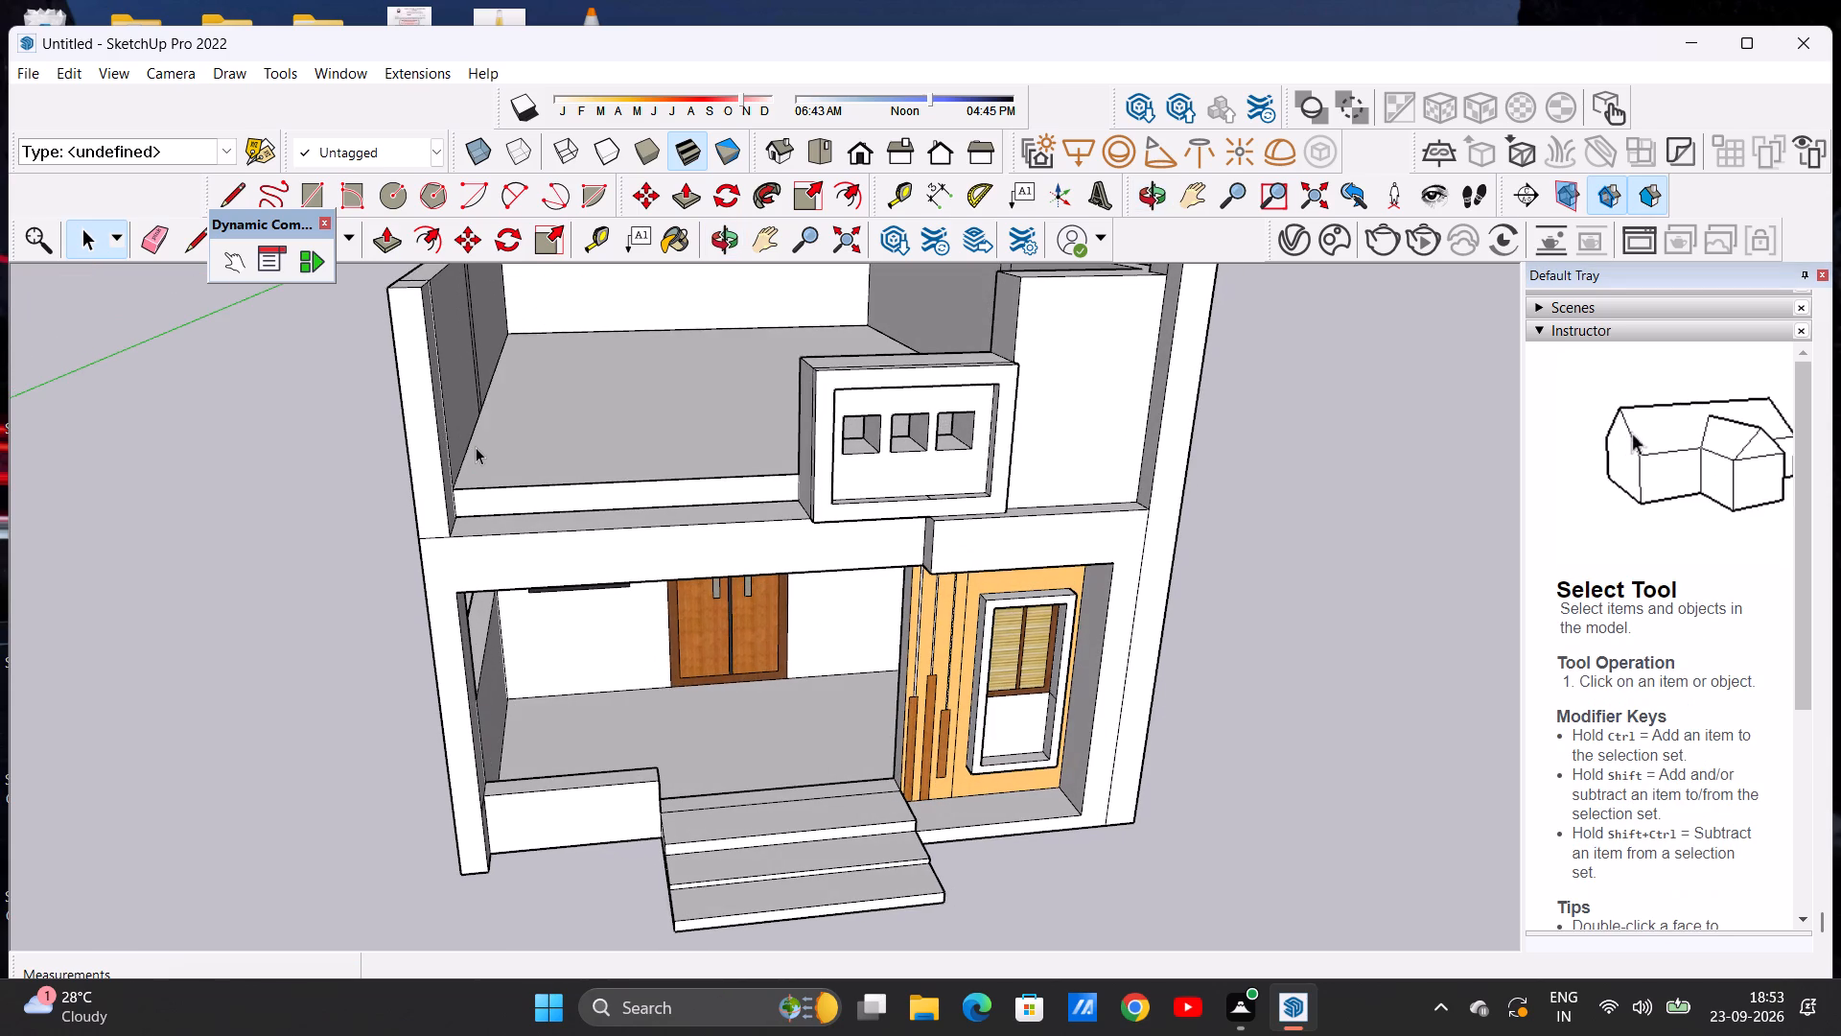
{"action": "scroll", "coordinate": [471, 452], "scroll_direction": "down", "scroll_amount": 4}
{"action": "scroll", "coordinate": [502, 511], "scroll_direction": "up", "scroll_amount": 4}
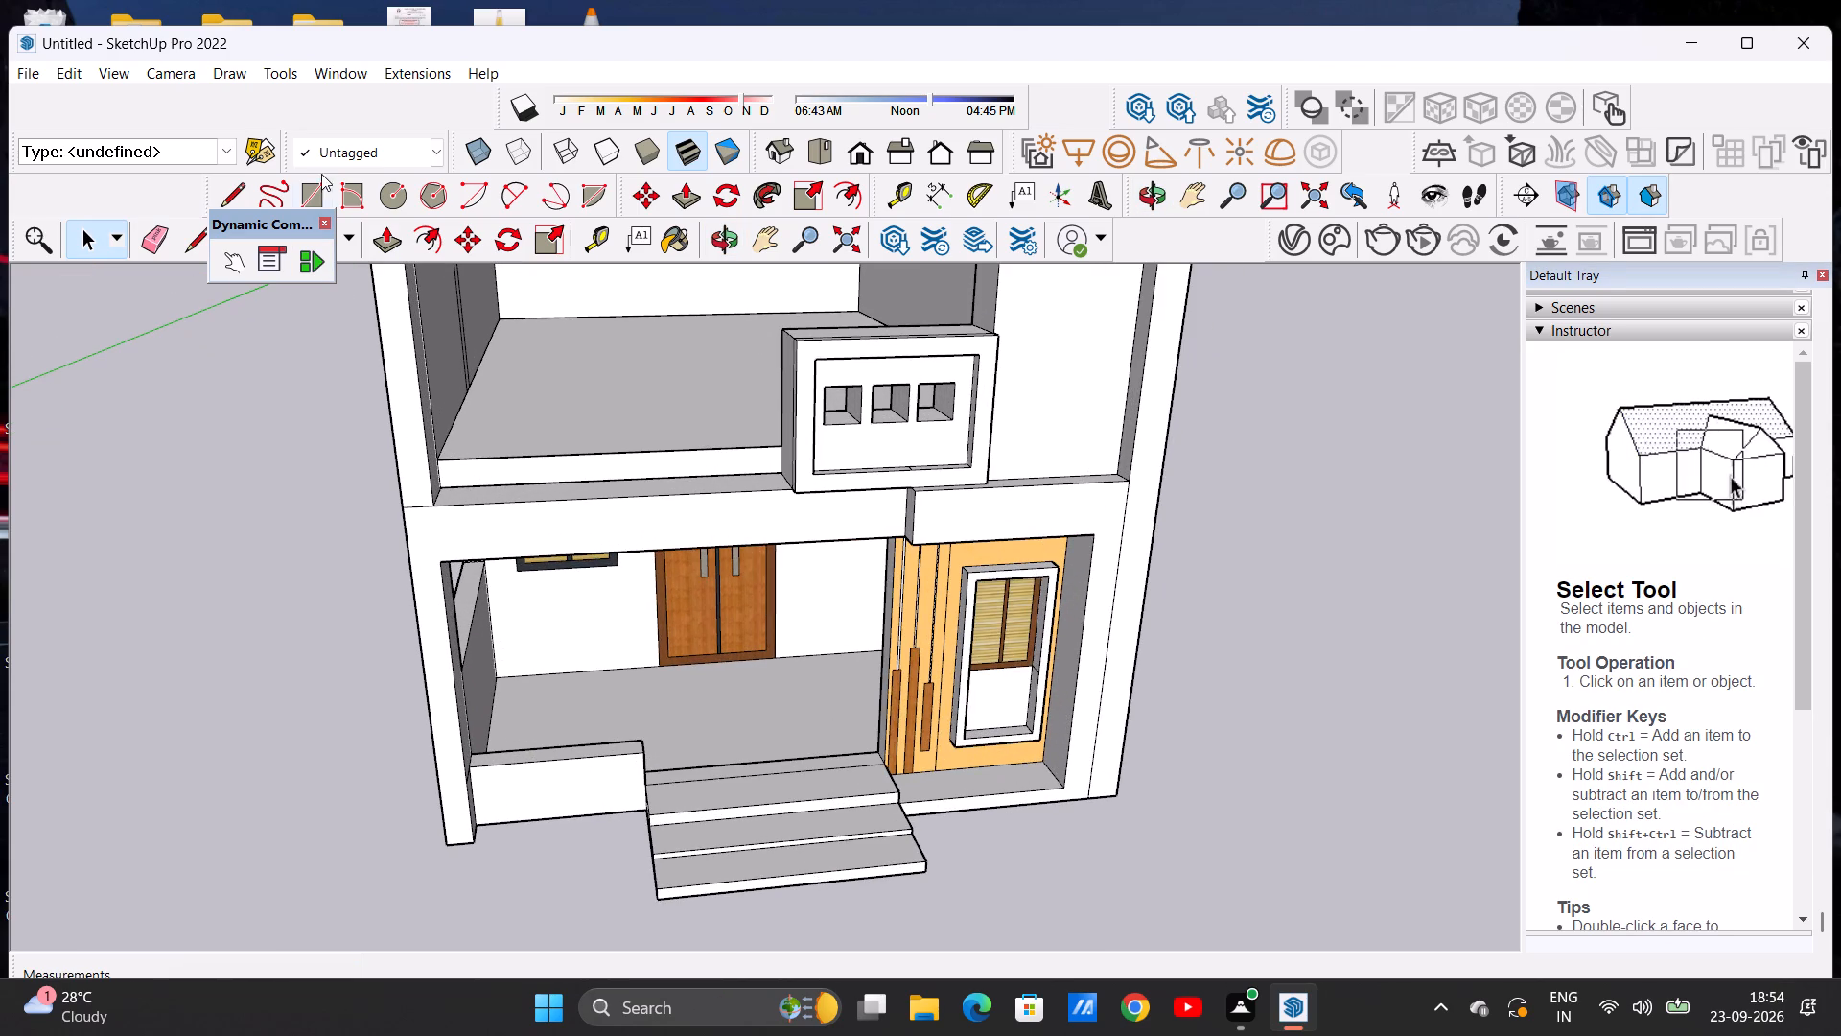
{"action": "left_click", "coordinate": [391, 186]}
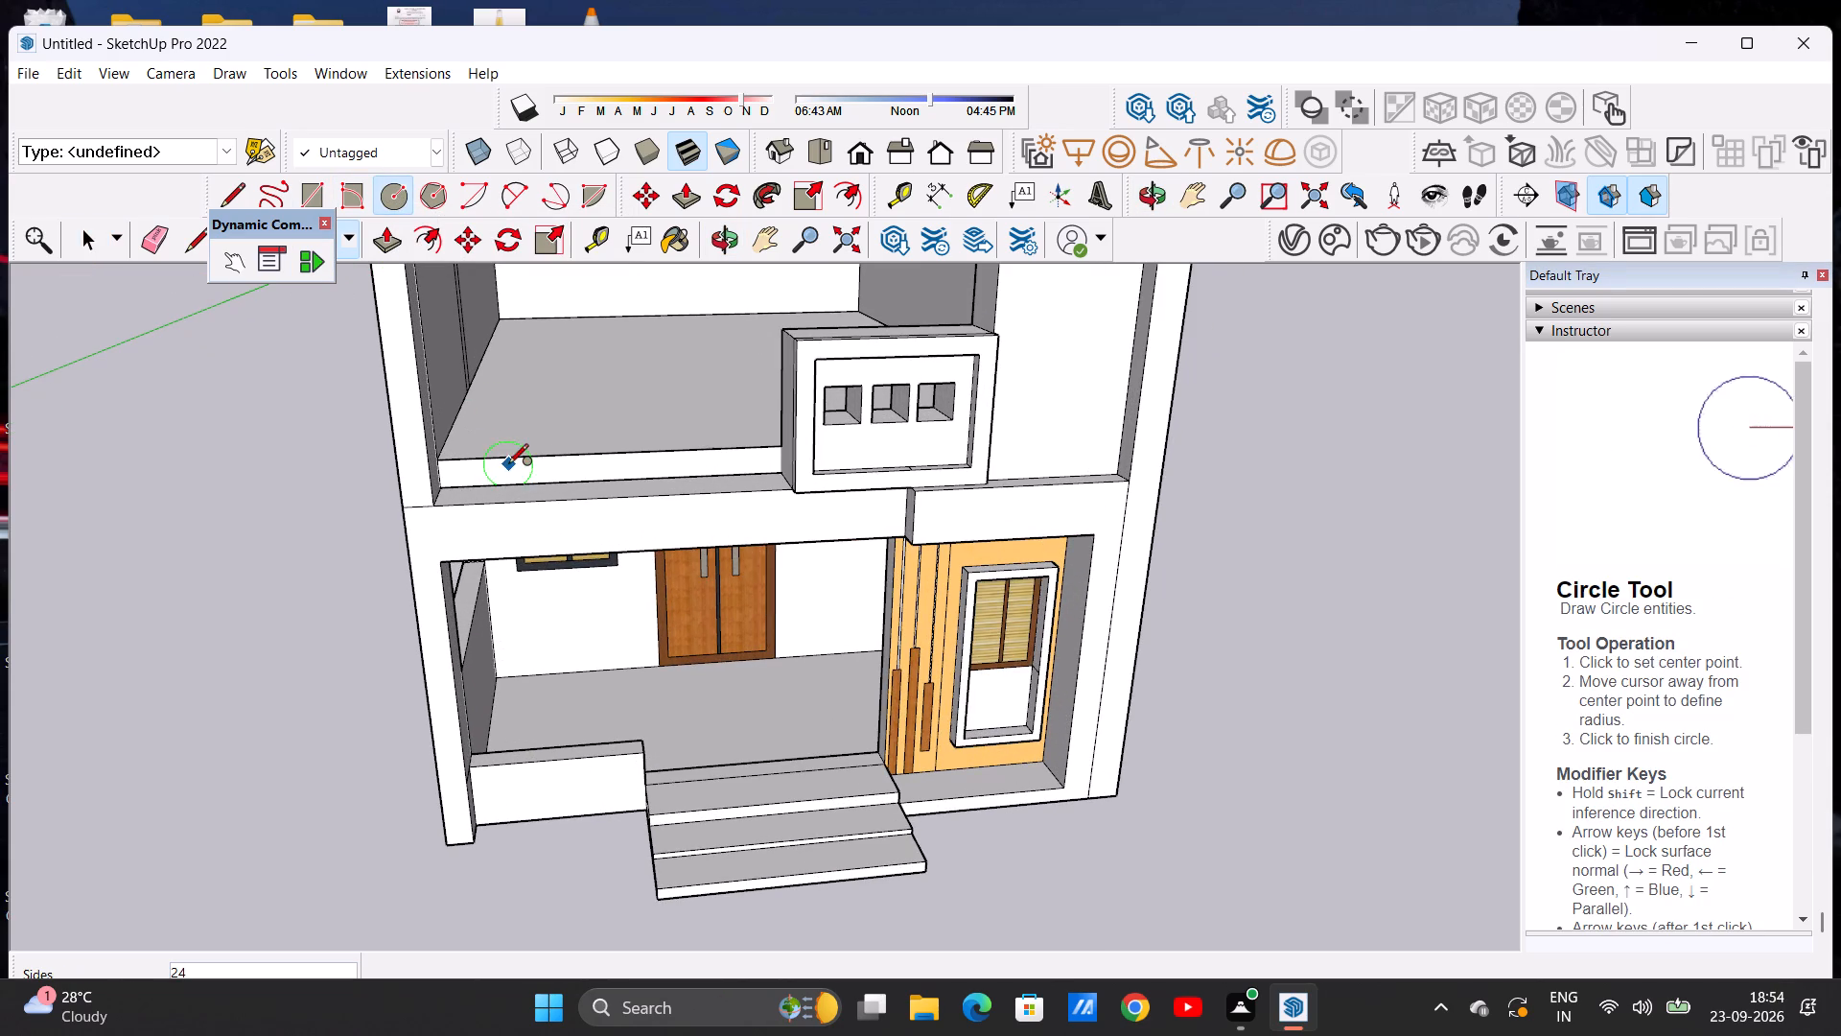
{"action": "middle_click_drag", "start_coordinate": [517, 483], "coordinate": [543, 554]}
{"action": "scroll", "coordinate": [503, 546], "scroll_direction": "up", "scroll_amount": 3}
{"action": "middle_click_drag", "start_coordinate": [501, 546], "coordinate": [465, 615]}
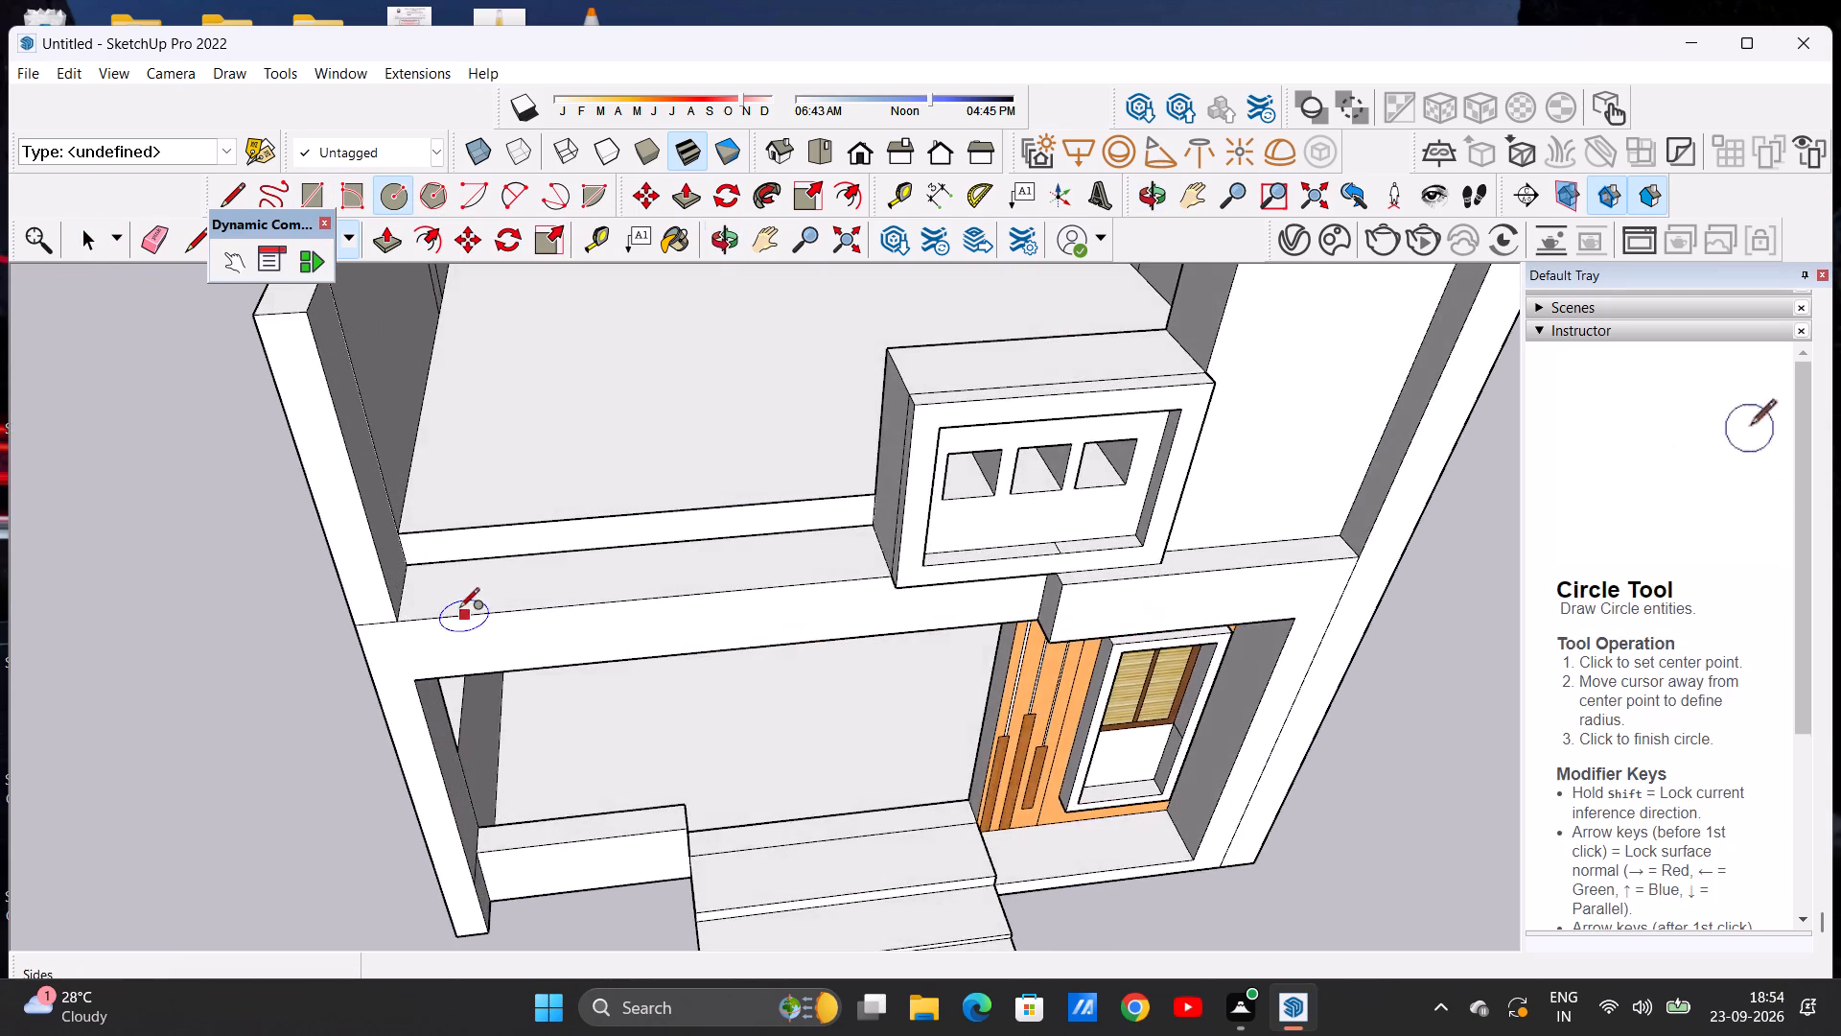
{"action": "scroll", "coordinate": [452, 595], "scroll_direction": "up", "scroll_amount": 9}
{"action": "left_click", "coordinate": [405, 587]}
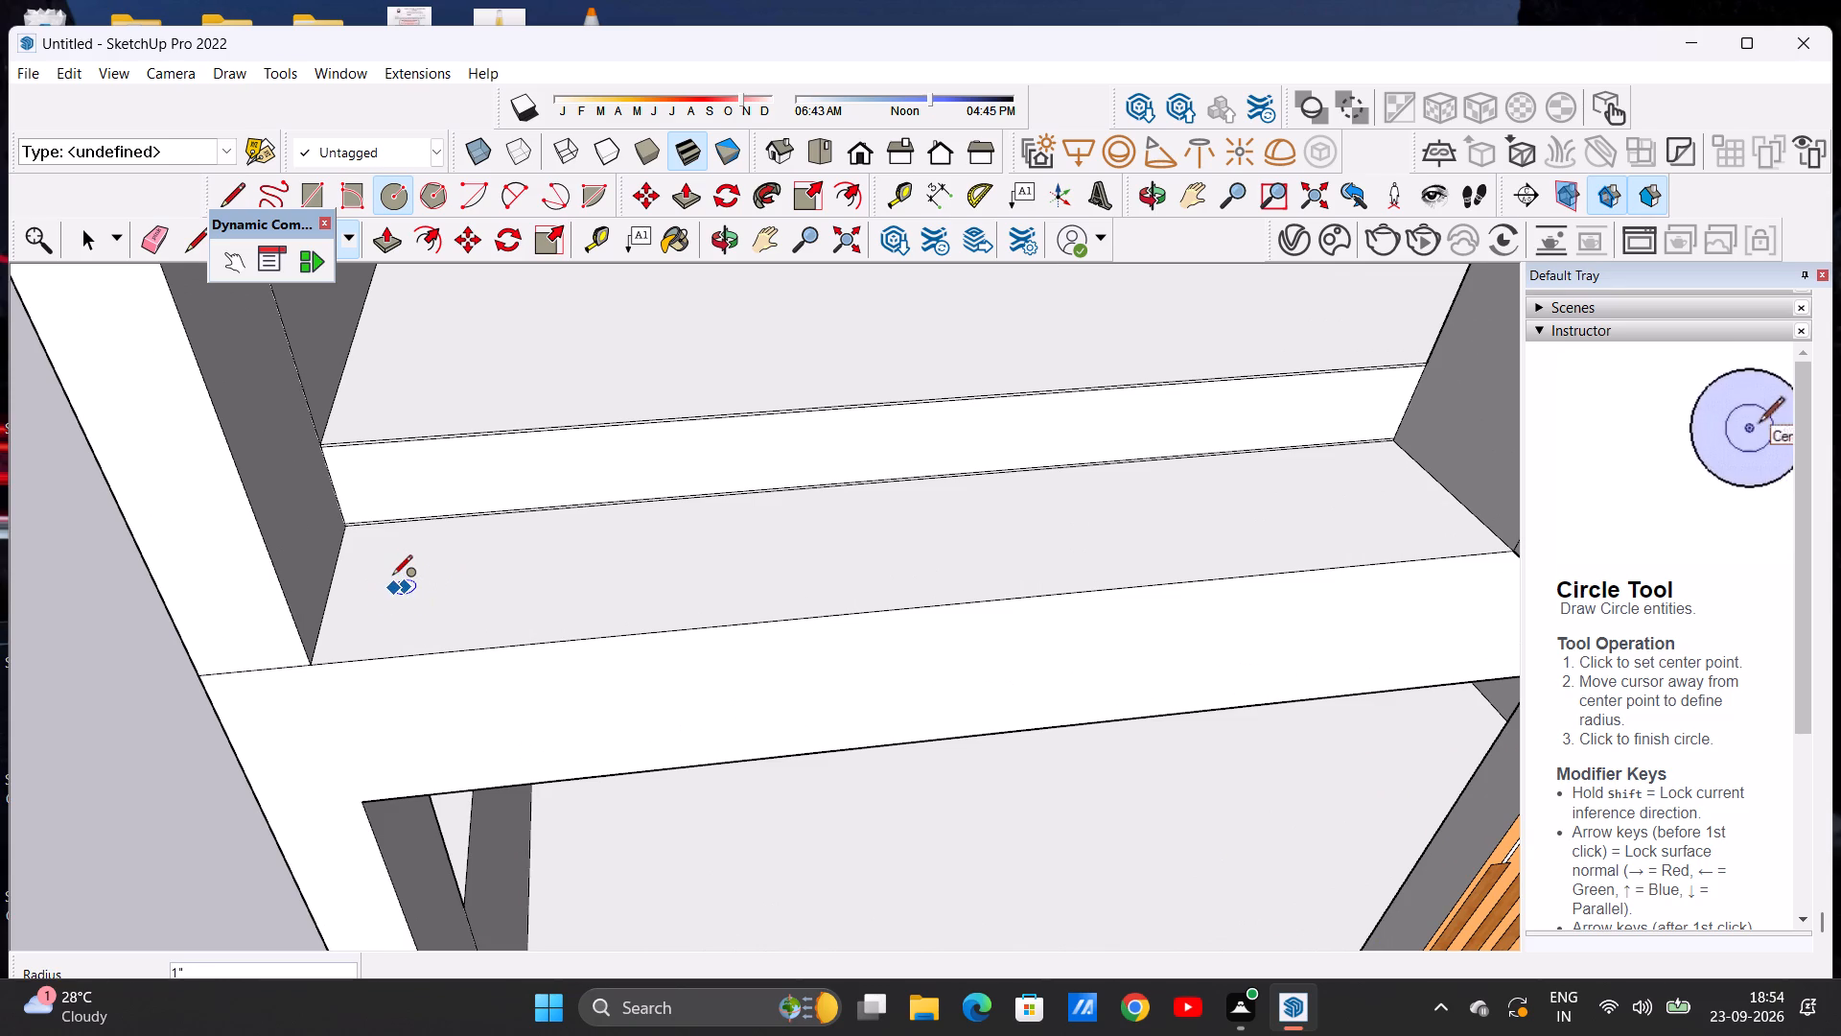
{"action": "left_click", "coordinate": [386, 574]}
{"action": "key", "text": "space"}
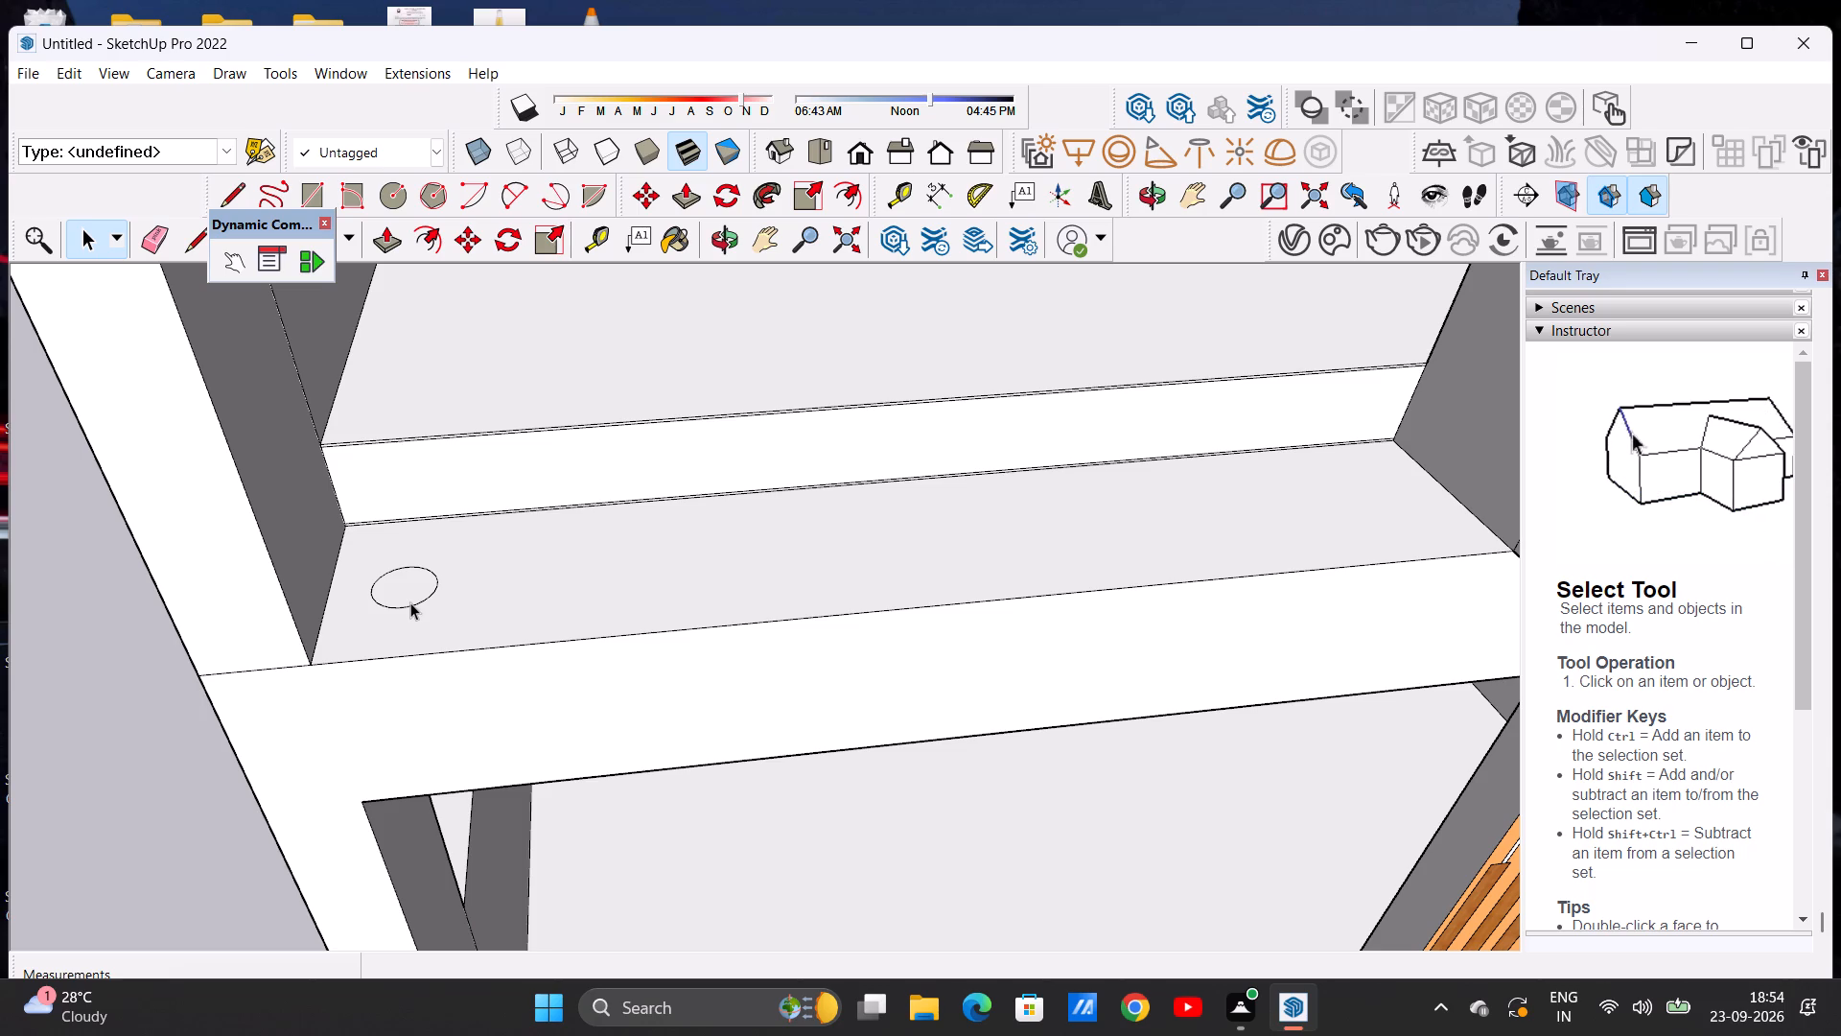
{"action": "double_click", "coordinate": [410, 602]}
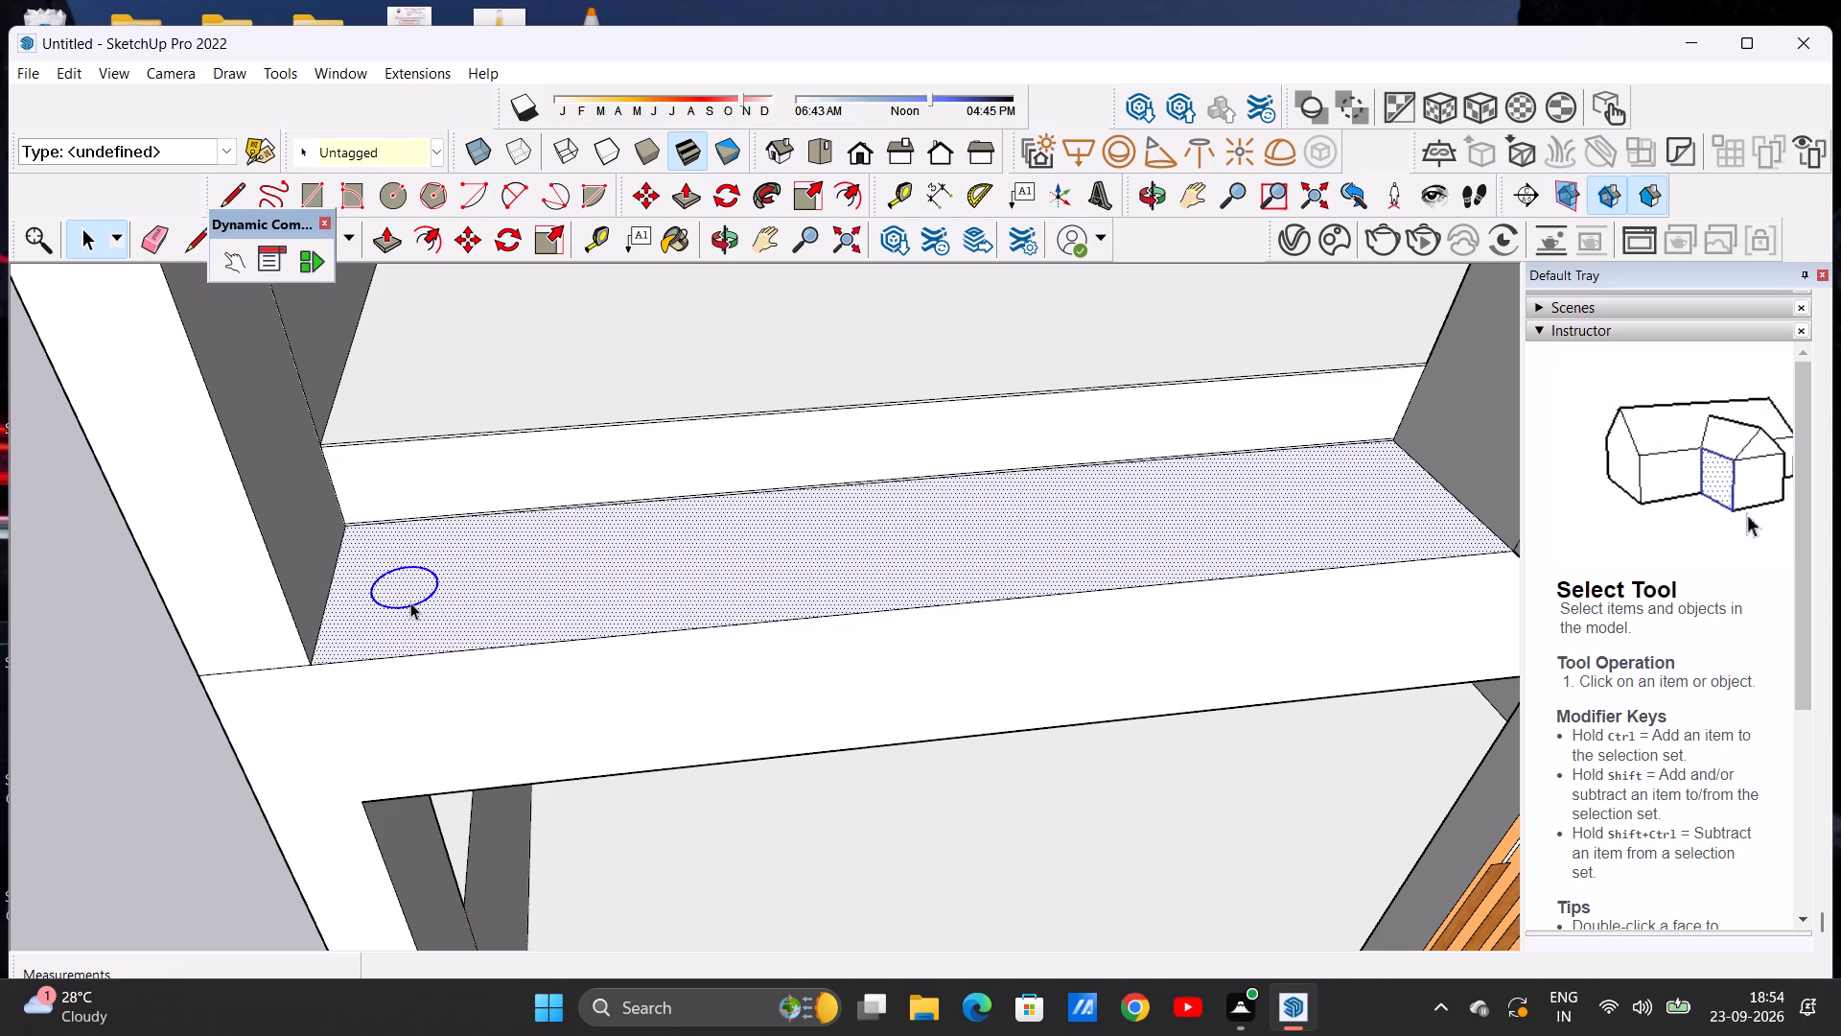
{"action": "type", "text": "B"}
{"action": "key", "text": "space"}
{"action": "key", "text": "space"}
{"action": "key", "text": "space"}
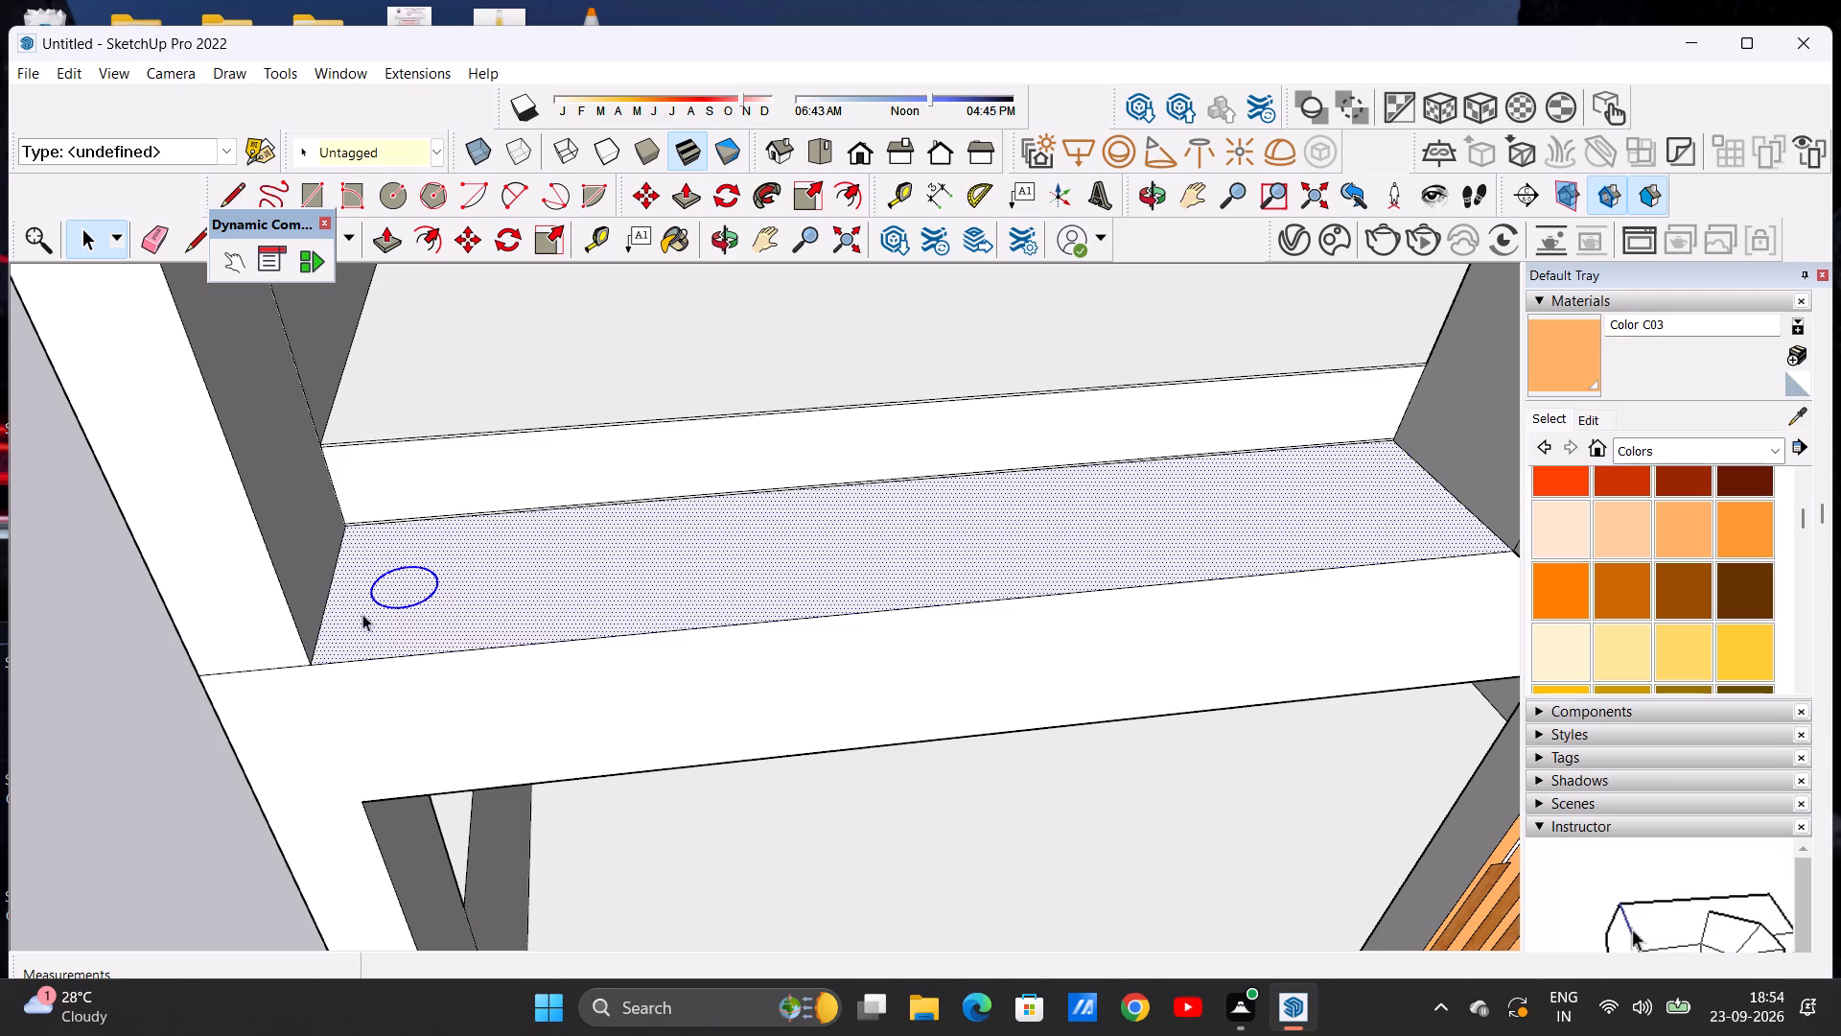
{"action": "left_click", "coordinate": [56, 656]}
Copy the circle with its face about 8' 2 3/16" along the ledge to the end beside the framed parapet.
{"action": "double_click", "coordinate": [412, 589]}
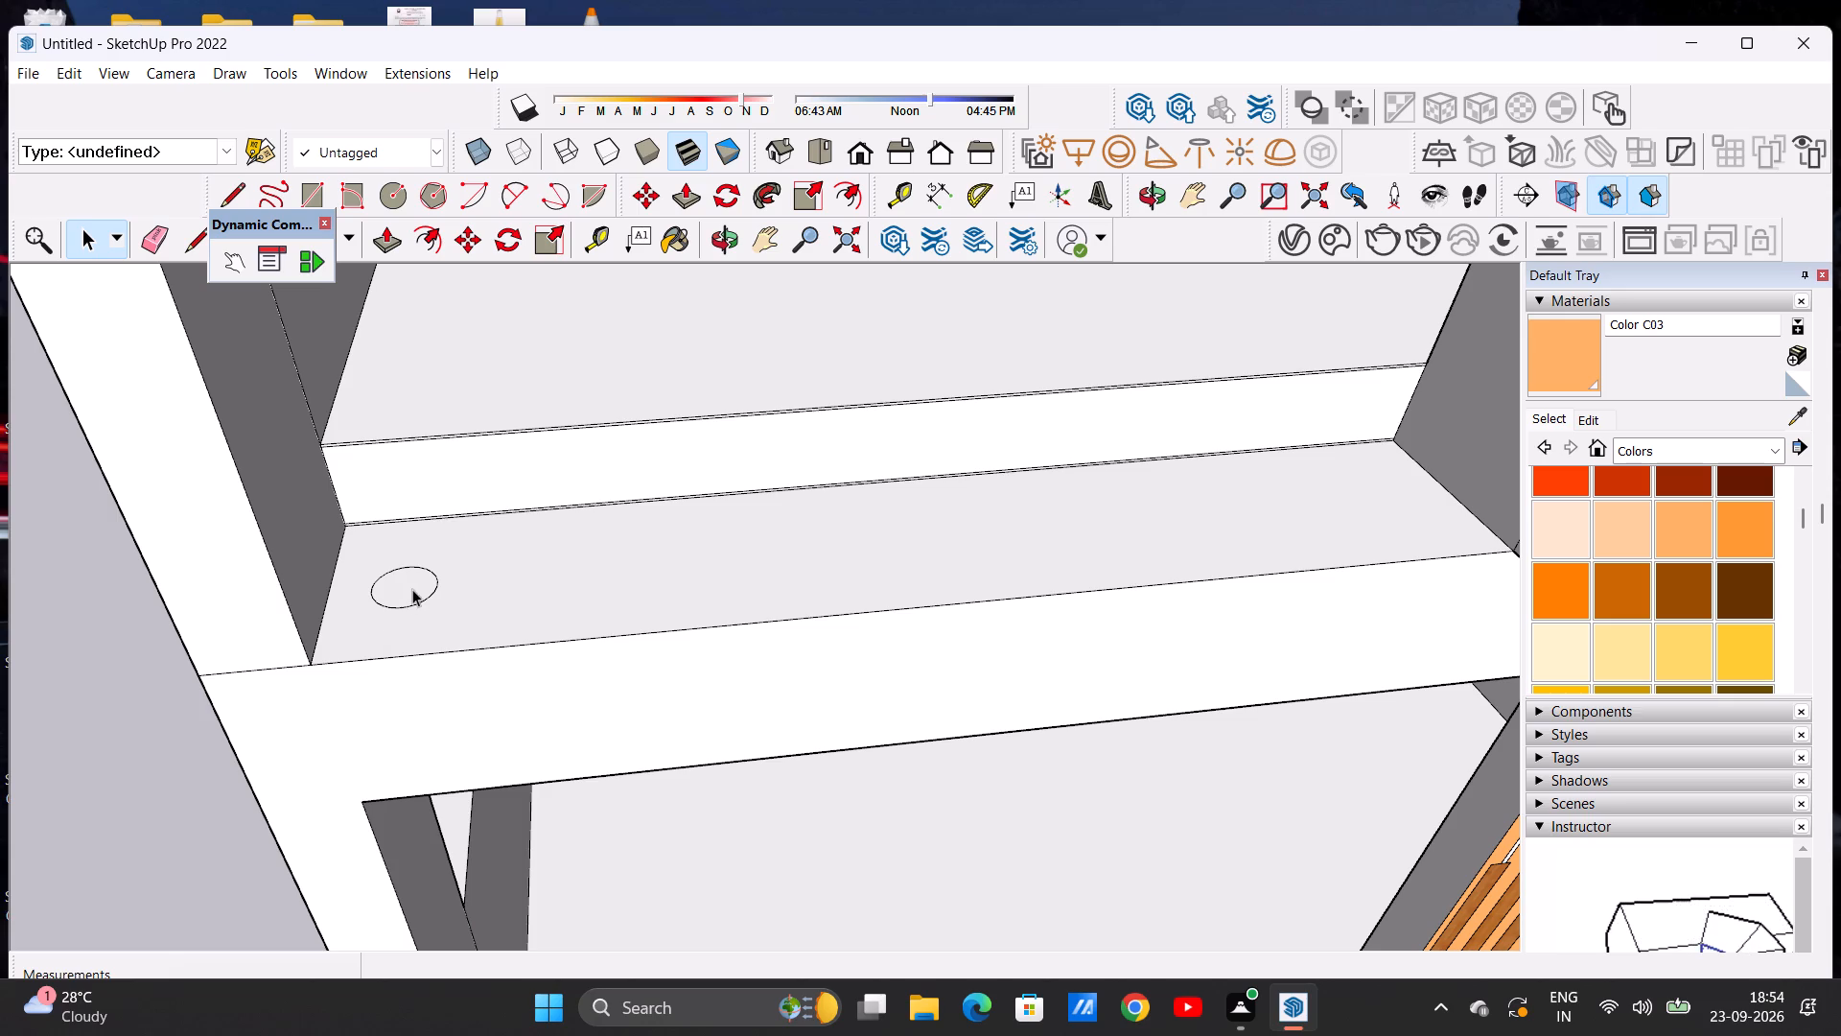
{"action": "scroll", "coordinate": [396, 605], "scroll_direction": "down", "scroll_amount": 14}
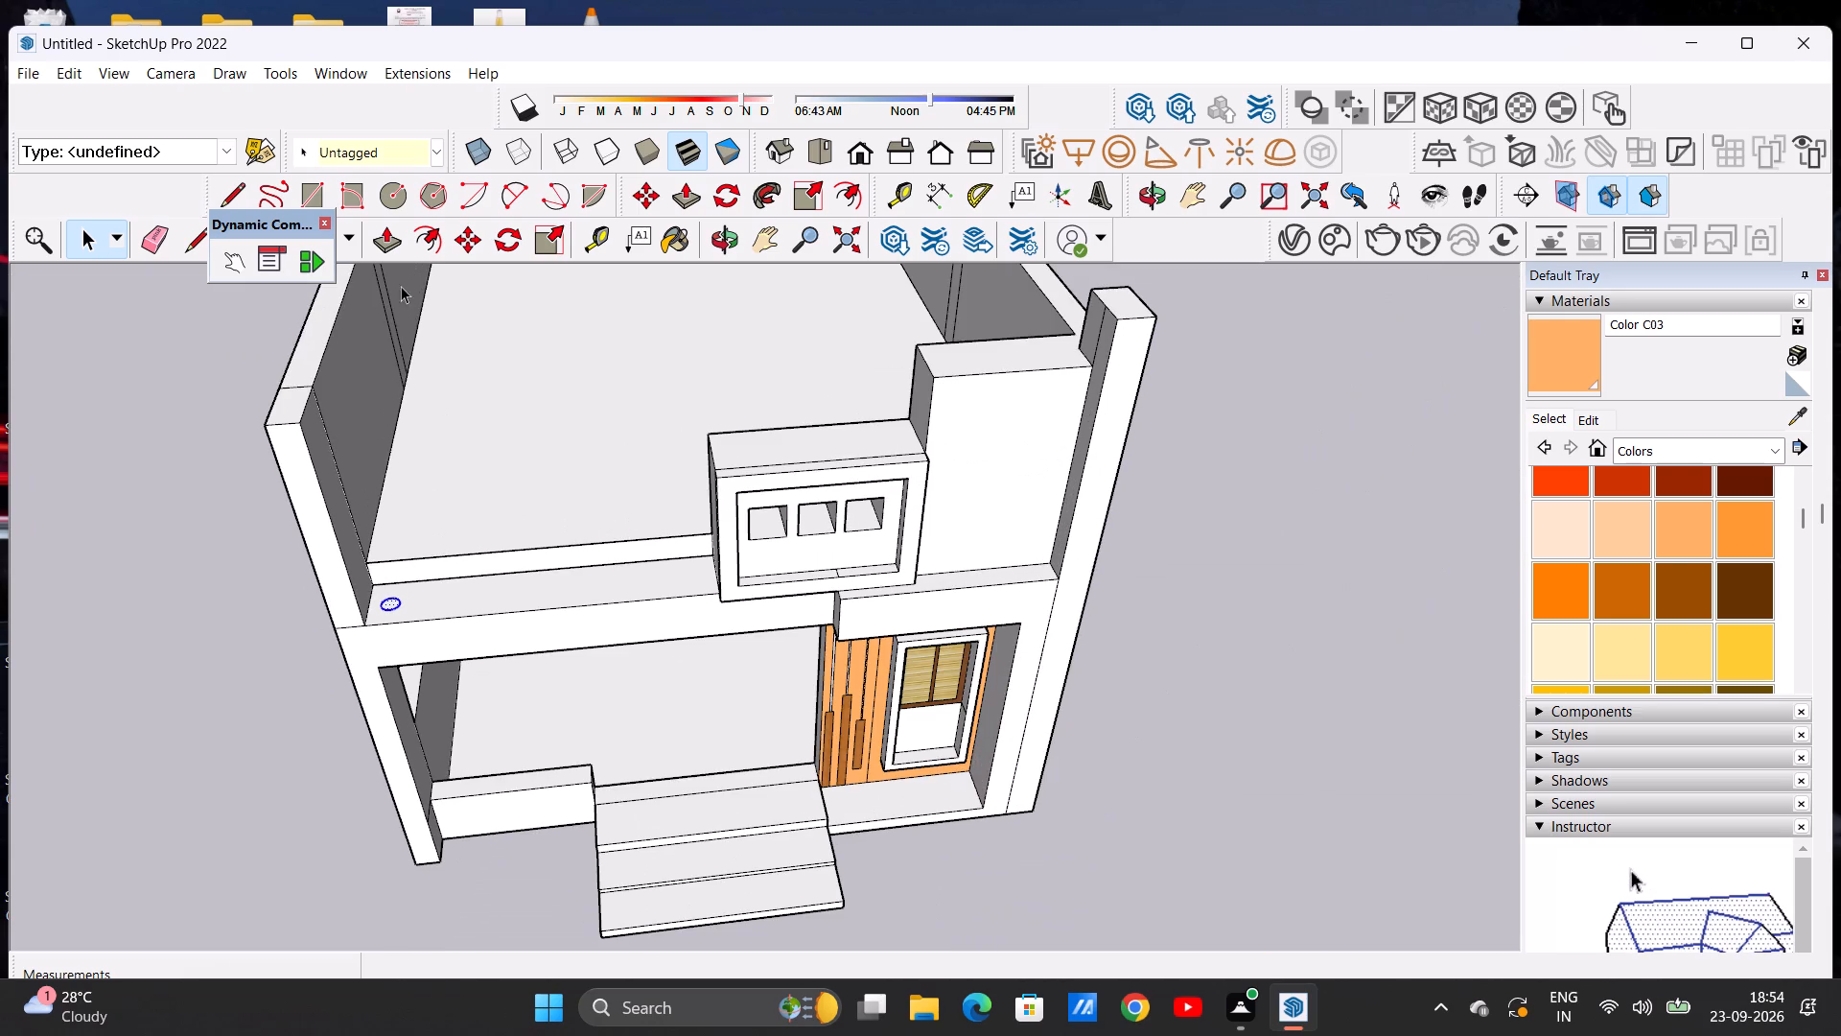
{"action": "left_click", "coordinate": [459, 235]}
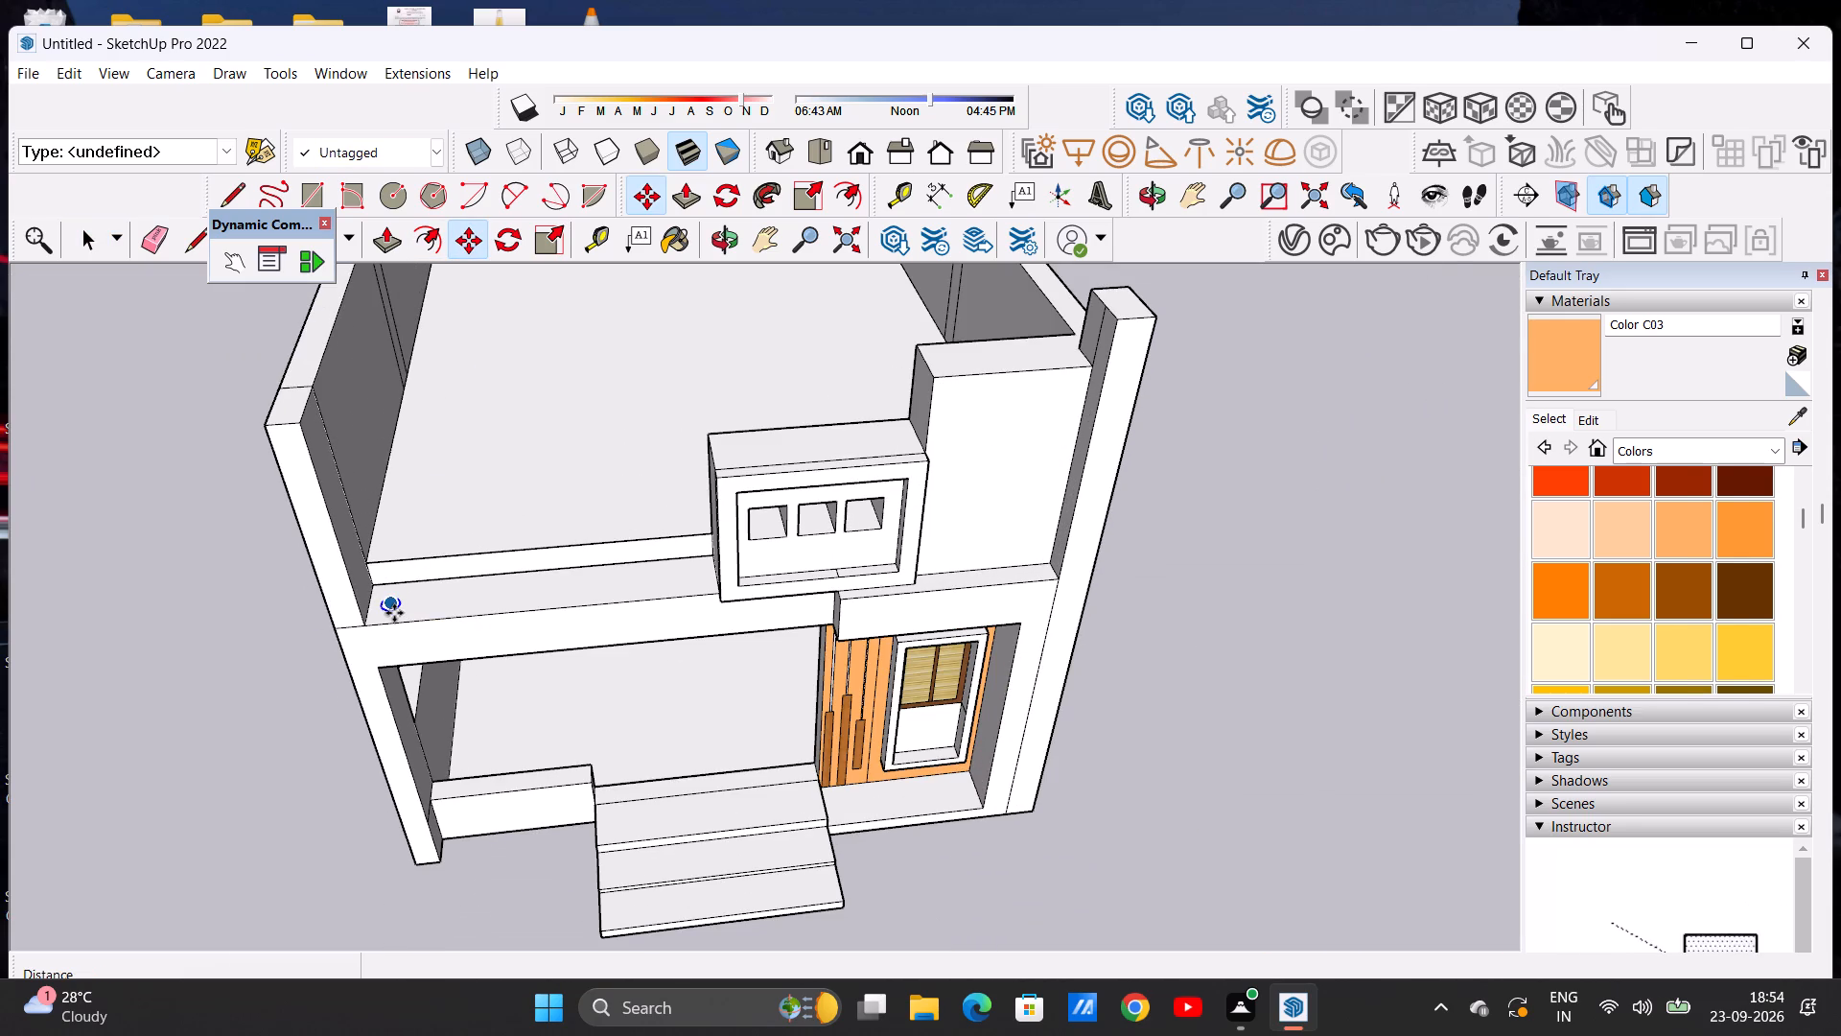
{"action": "scroll", "coordinate": [394, 612], "scroll_direction": "up", "scroll_amount": 10}
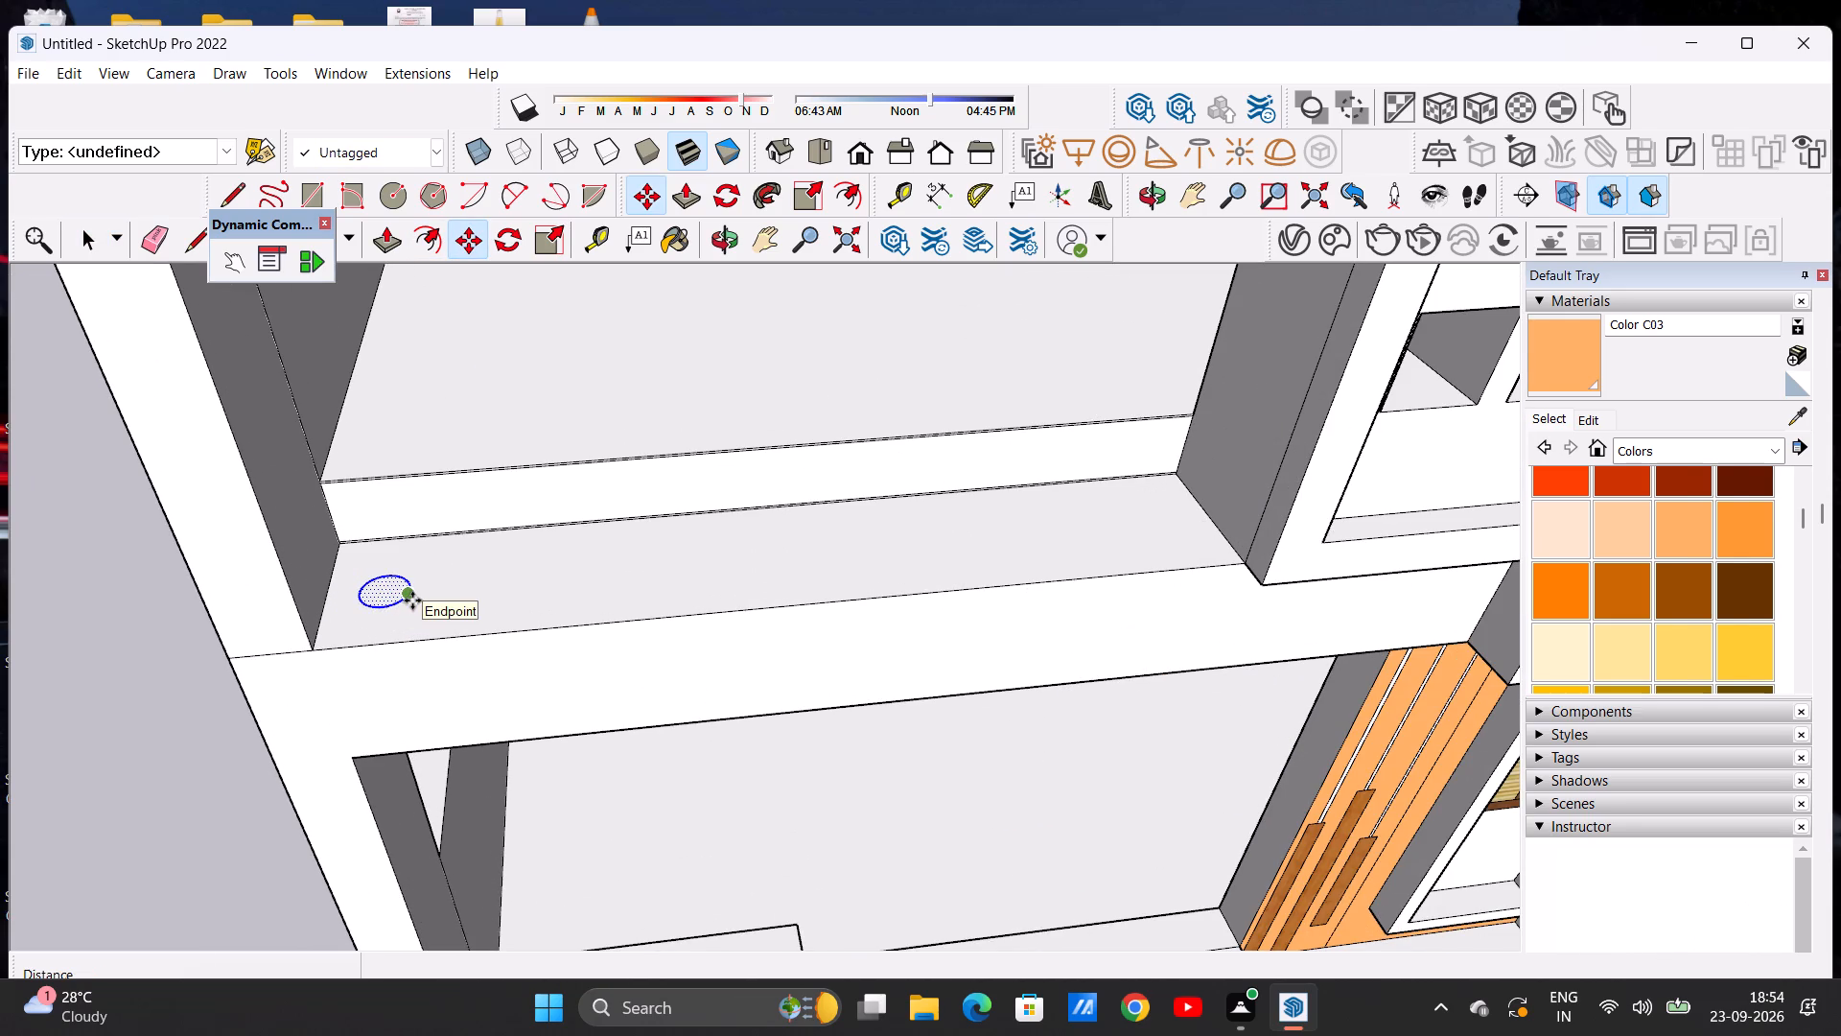
{"action": "left_click", "coordinate": [412, 600]}
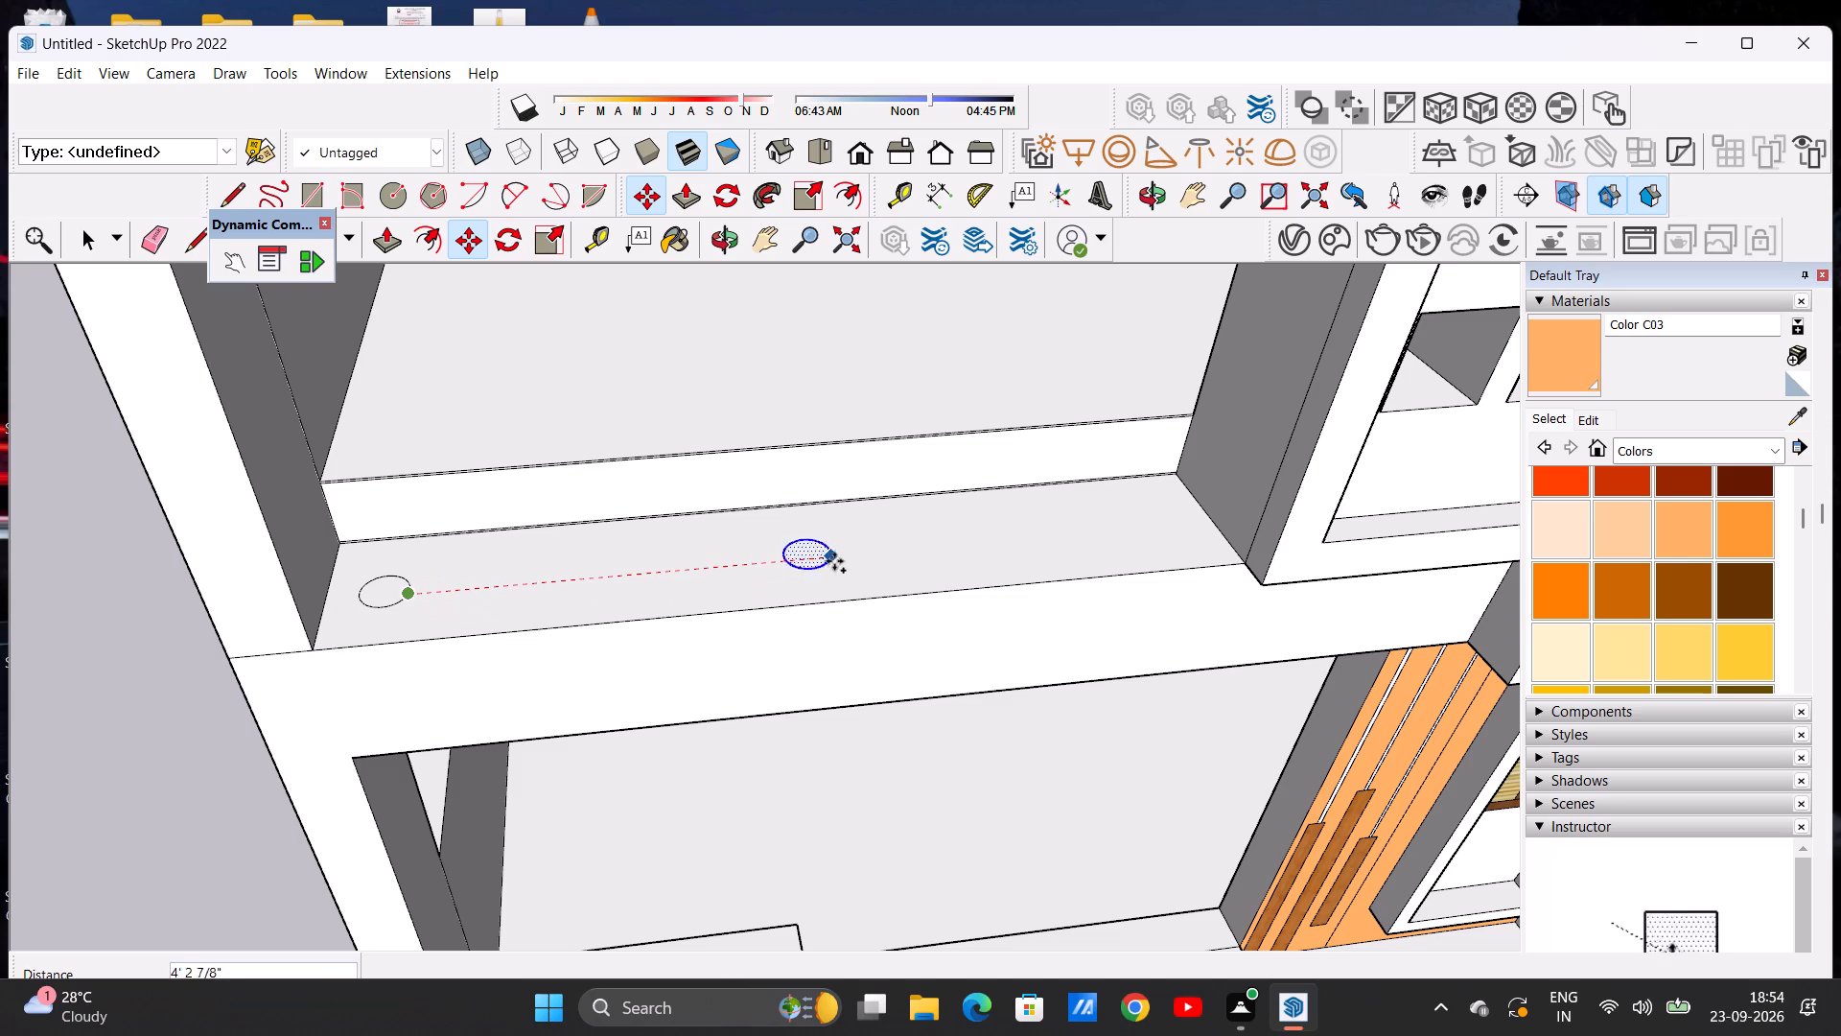
{"action": "left_click", "coordinate": [1196, 522]}
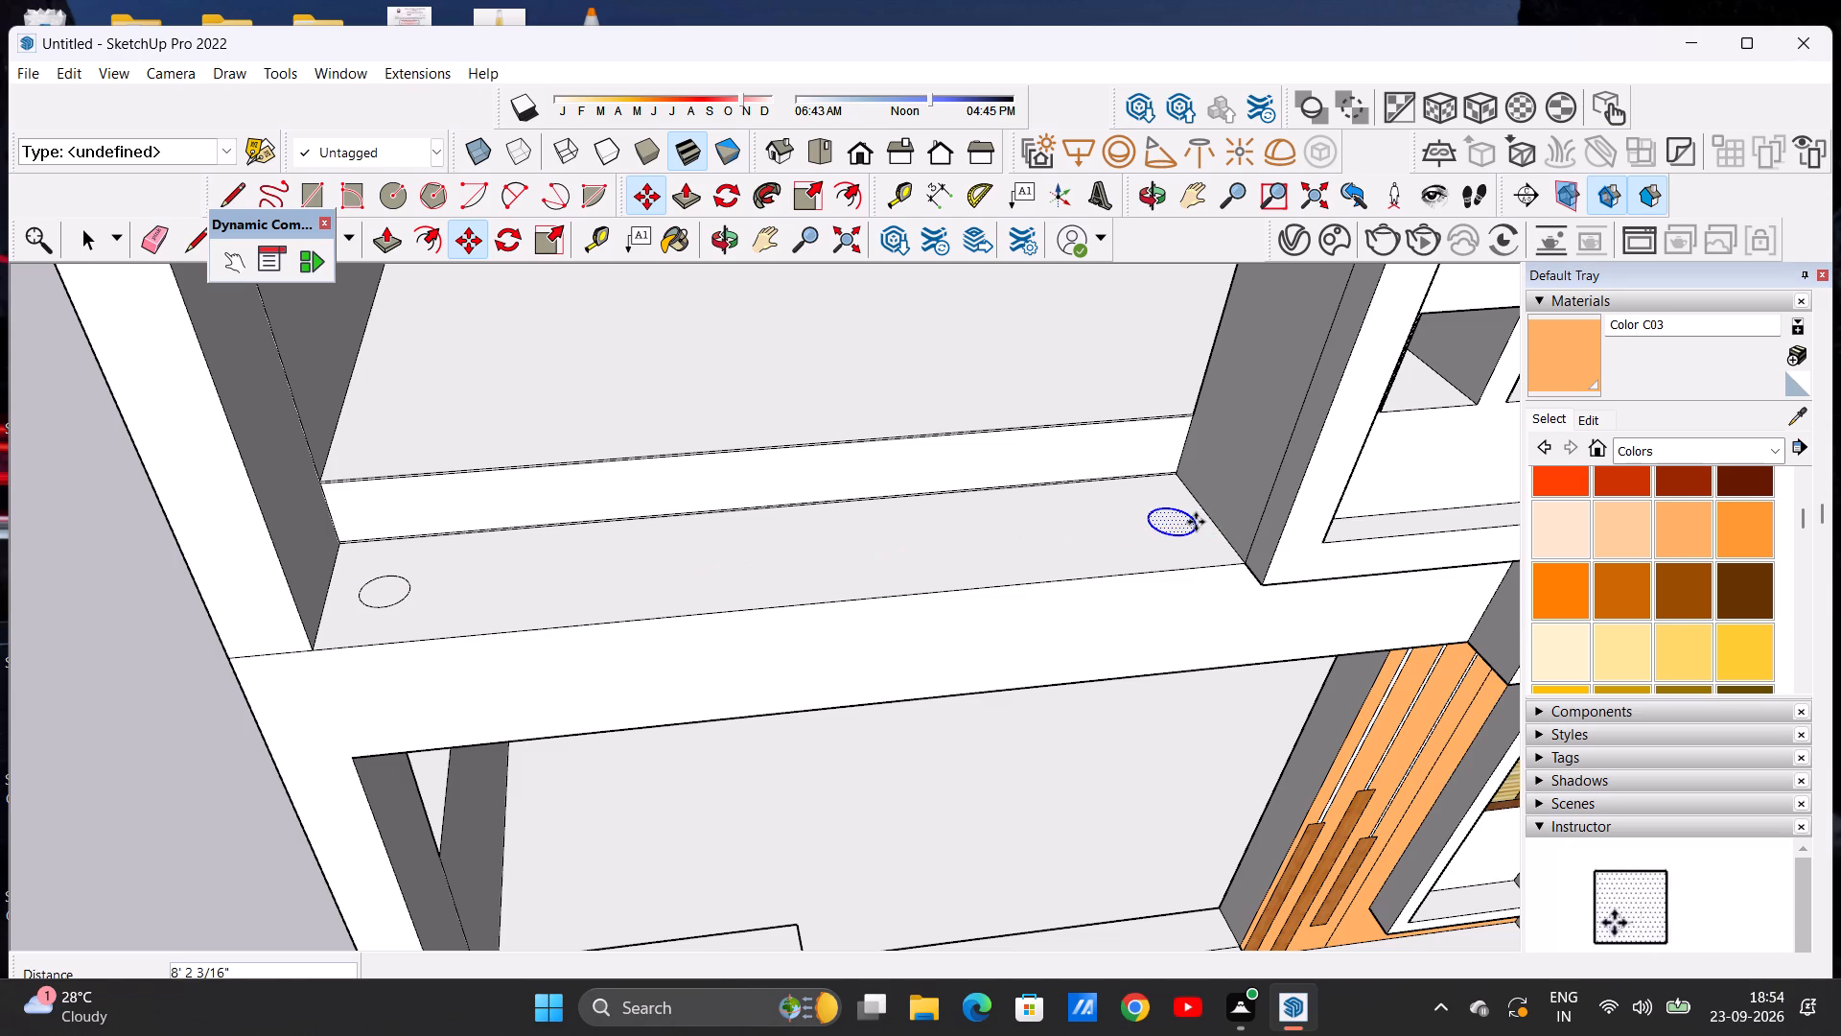
Draw a circle of about 3 3/8" radius near the top of the framed parapet's side face, above the front ledge.
{"action": "key", "text": "space"}
{"action": "scroll", "coordinate": [686, 404], "scroll_direction": "down", "scroll_amount": 10}
{"action": "left_click", "coordinate": [245, 647]}
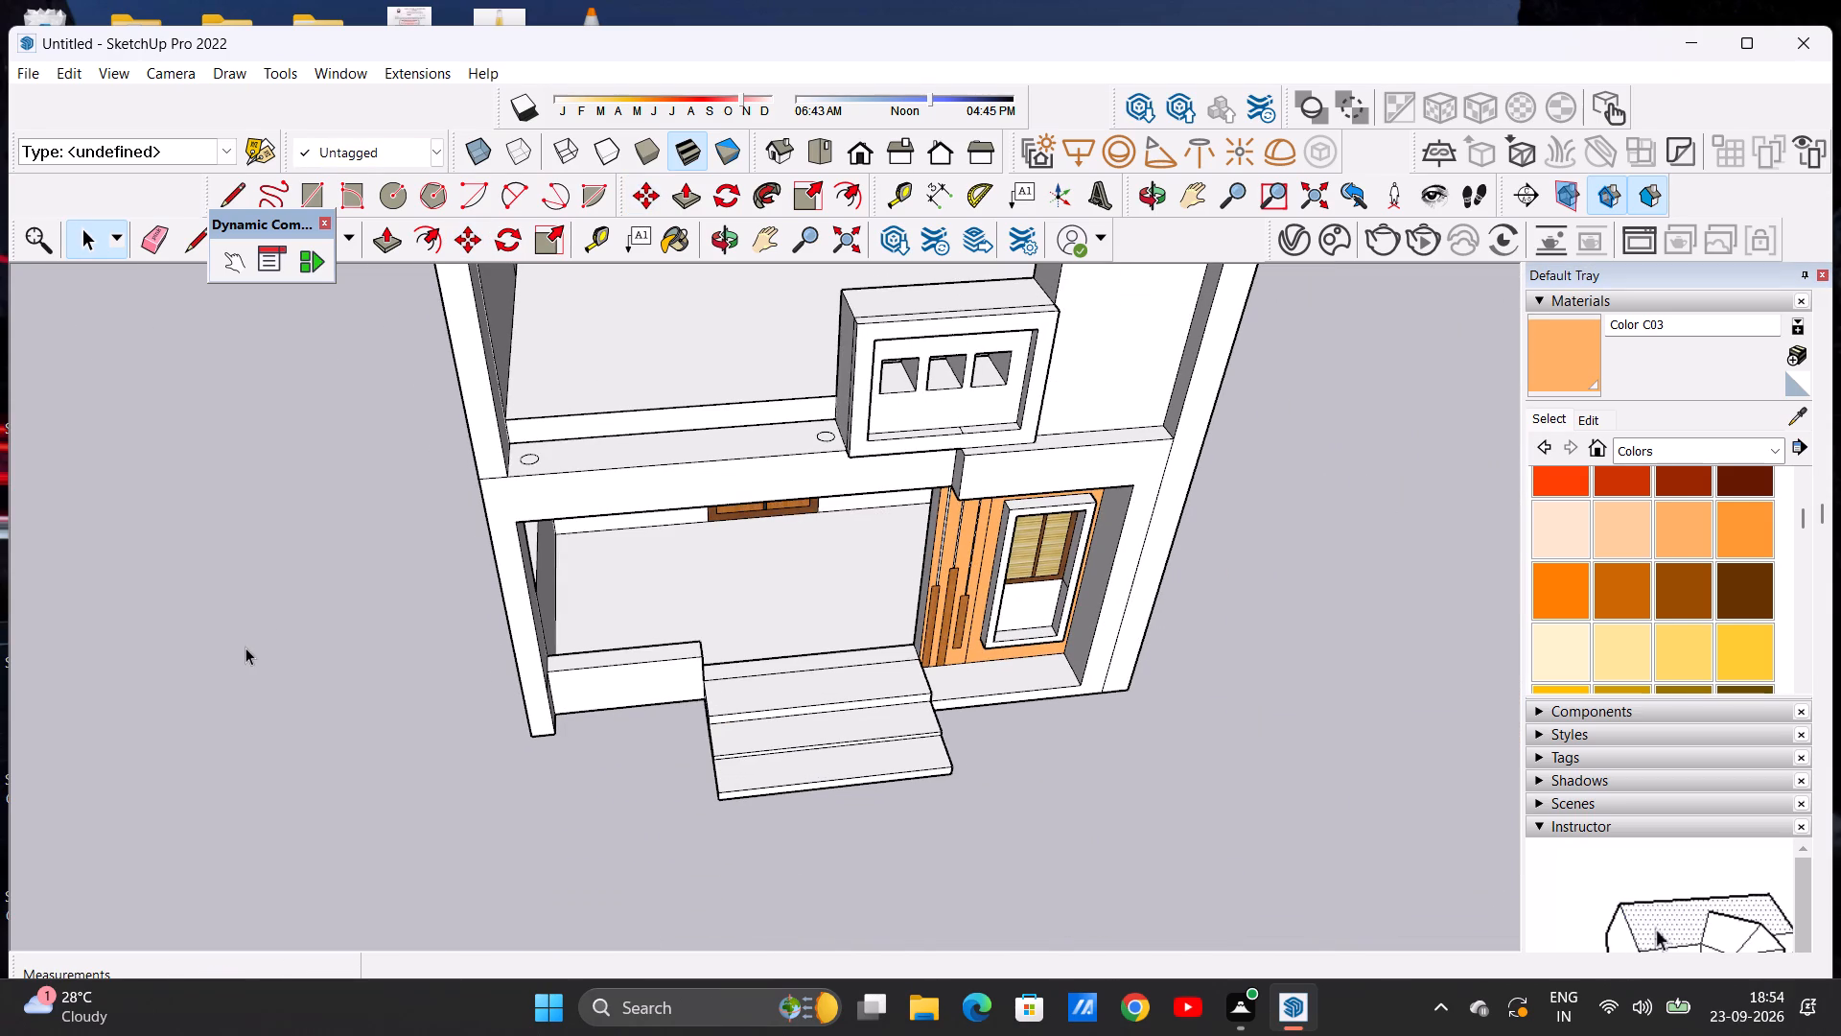
{"action": "middle_click_drag", "start_coordinate": [595, 463], "coordinate": [325, 543]}
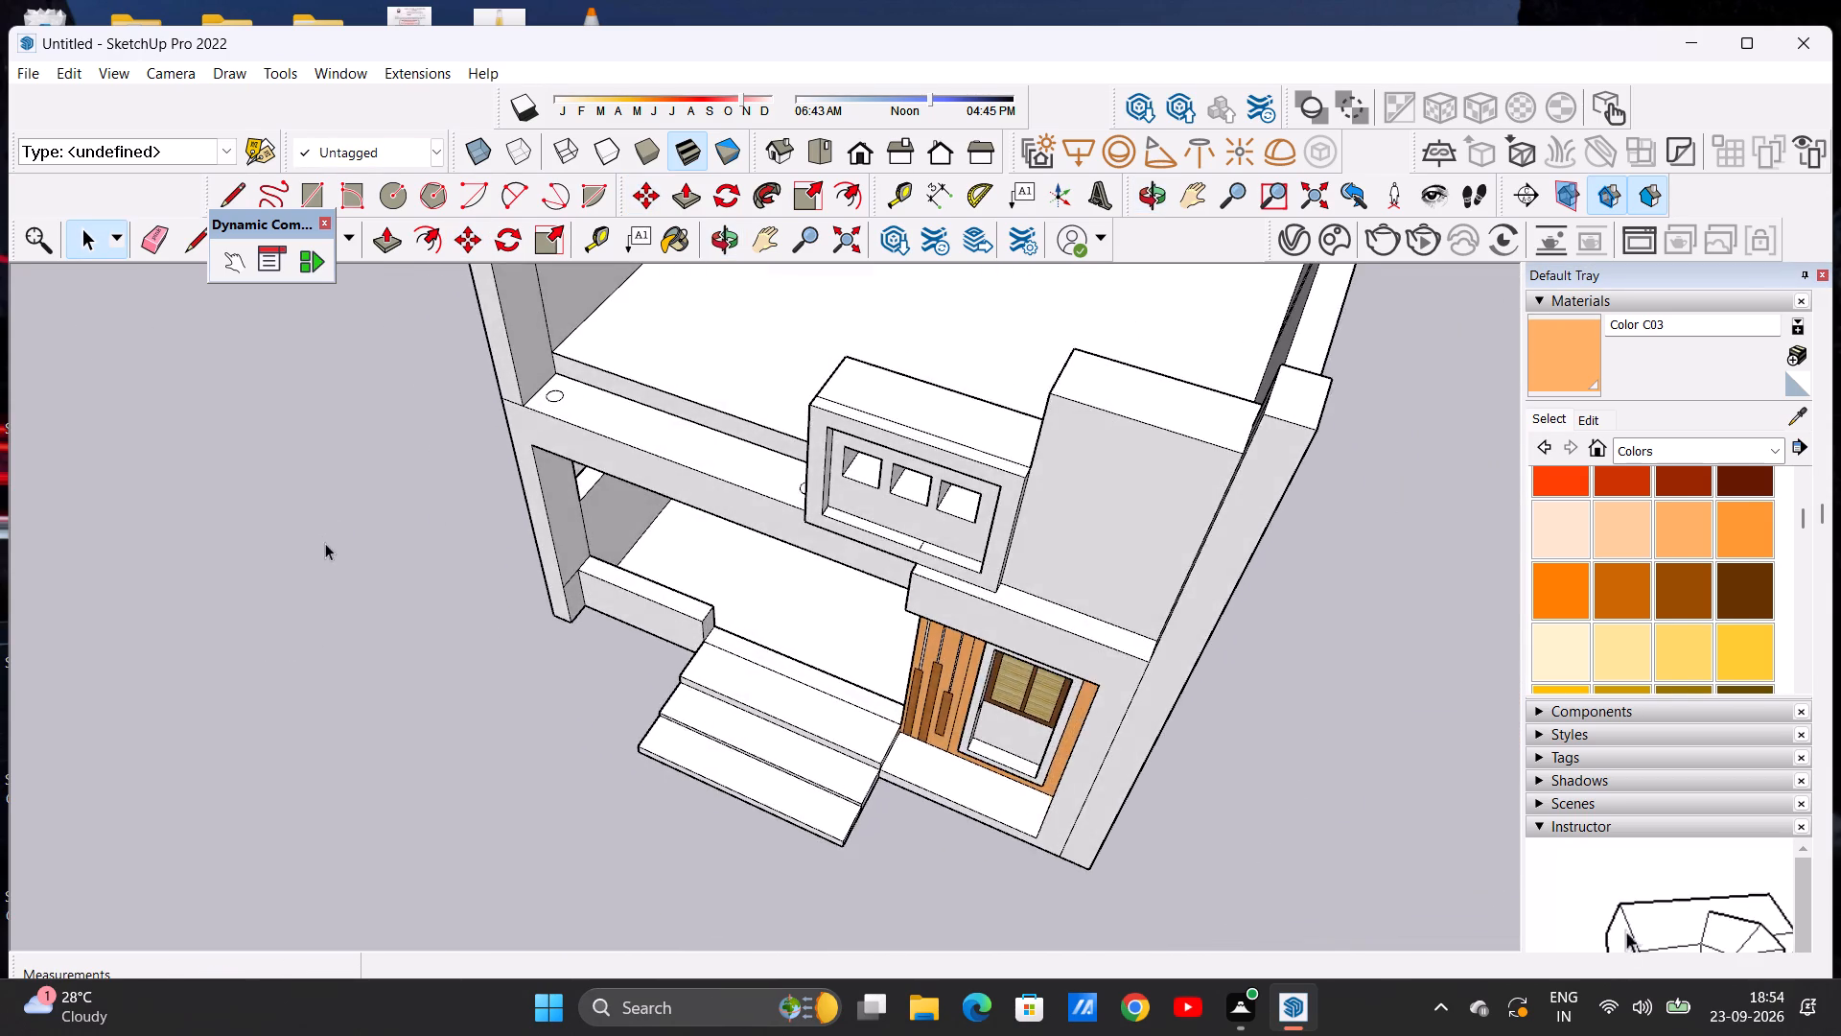
{"action": "scroll", "coordinate": [350, 545], "scroll_direction": "down", "scroll_amount": 5}
{"action": "scroll", "coordinate": [430, 392], "scroll_direction": "up", "scroll_amount": 5}
{"action": "middle_click_drag", "start_coordinate": [495, 500], "coordinate": [863, 339]}
{"action": "middle_click_drag", "start_coordinate": [759, 494], "coordinate": [756, 457]}
{"action": "scroll", "coordinate": [822, 433], "scroll_direction": "up", "scroll_amount": 2}
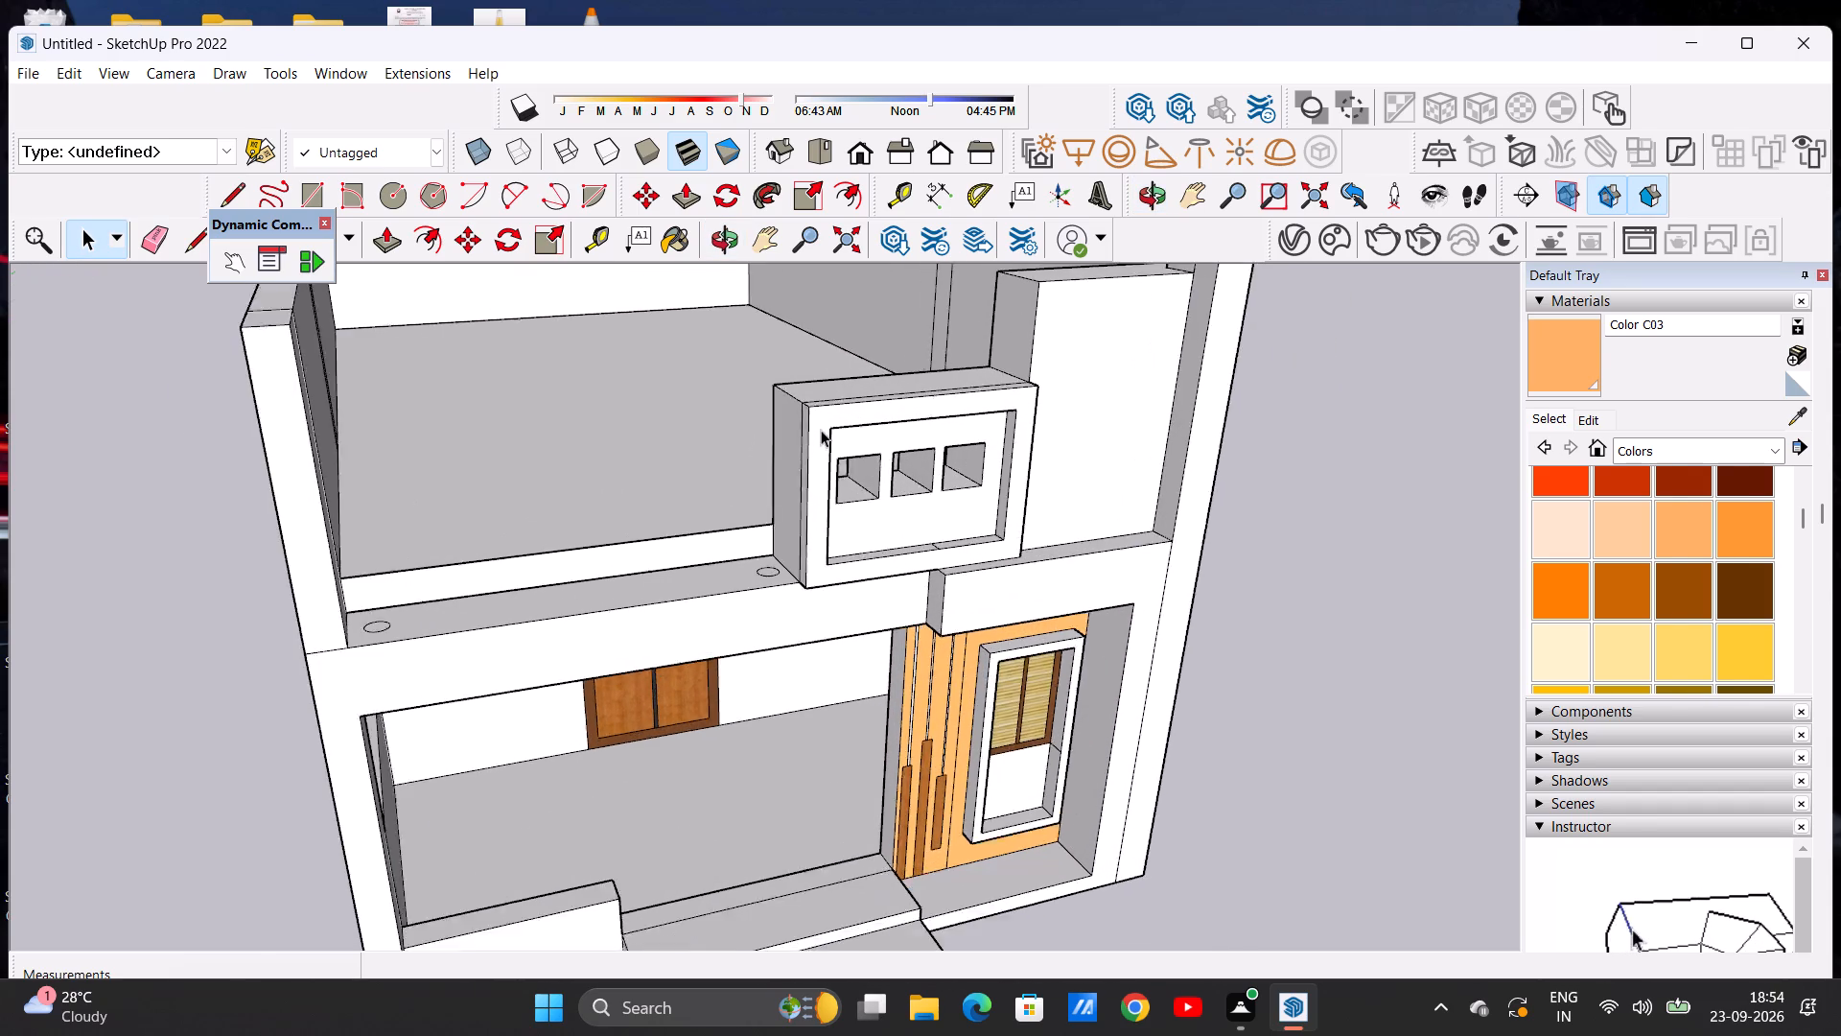
{"action": "scroll", "coordinate": [821, 430], "scroll_direction": "up", "scroll_amount": 2}
{"action": "middle_click_drag", "start_coordinate": [776, 443], "coordinate": [845, 469]}
{"action": "scroll", "coordinate": [829, 444], "scroll_direction": "up", "scroll_amount": 3}
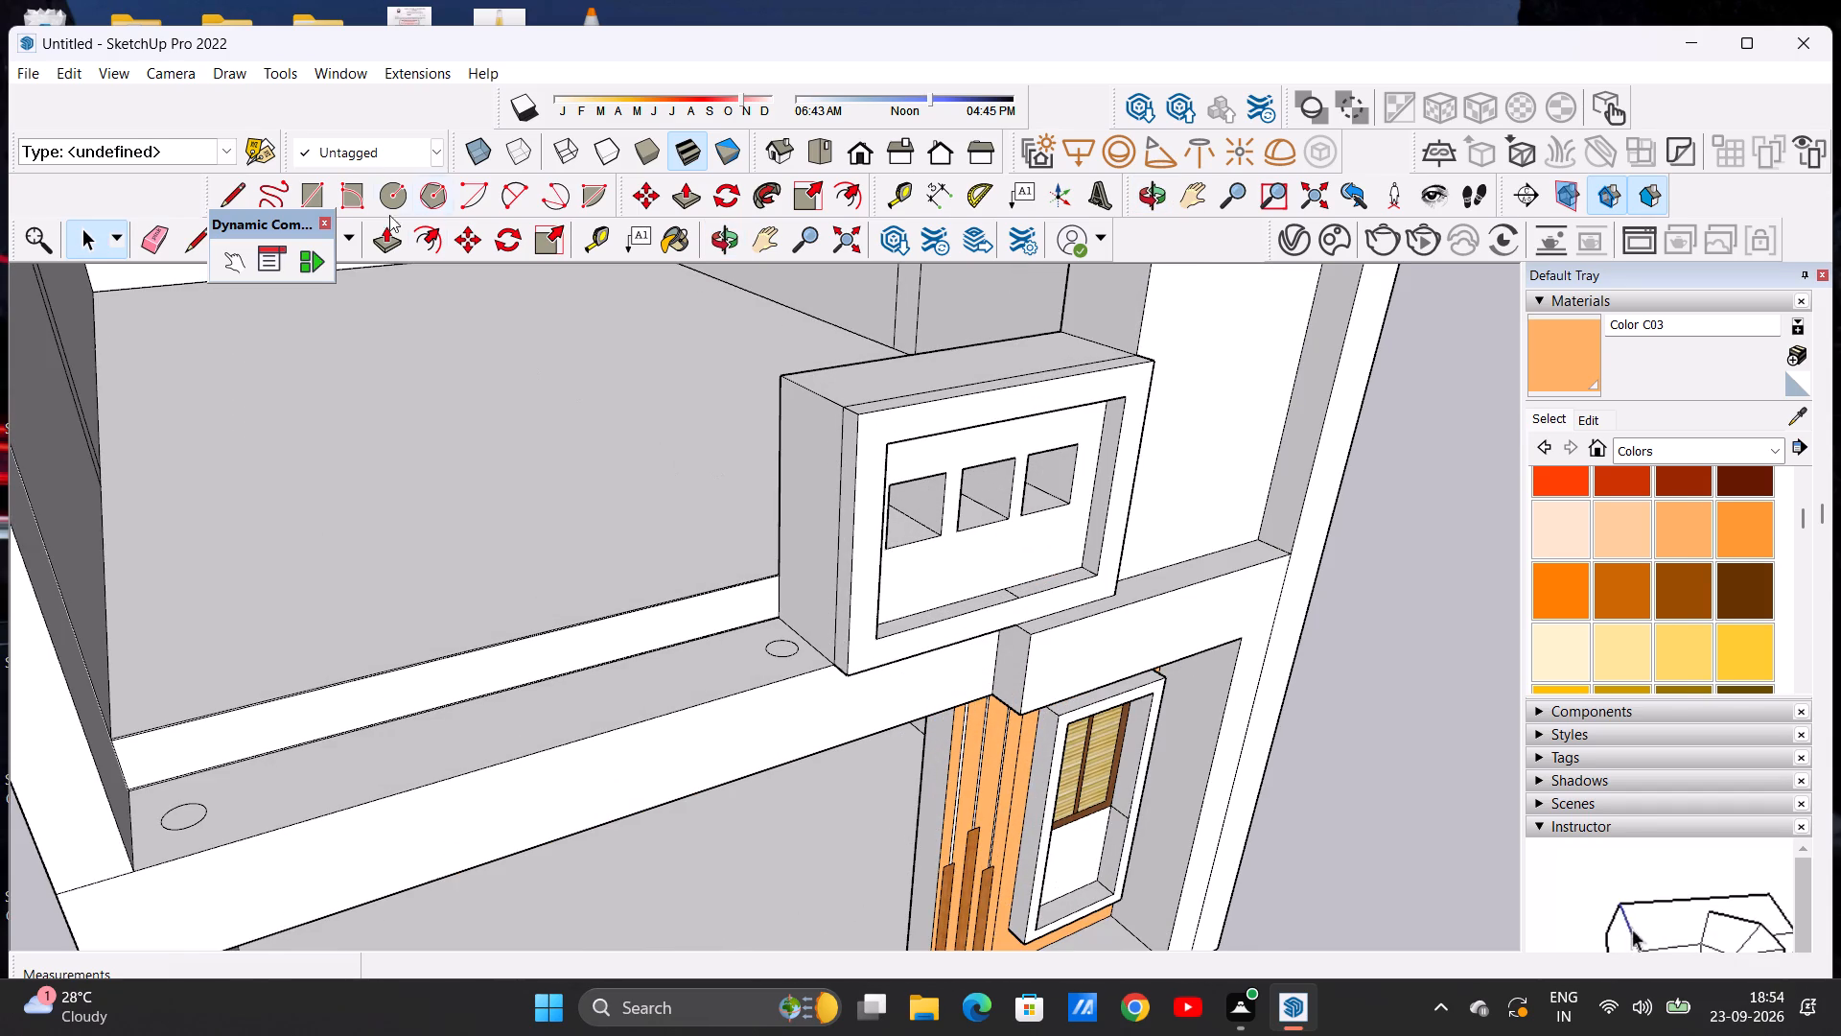
{"action": "left_click", "coordinate": [398, 191]}
{"action": "middle_click_drag", "start_coordinate": [755, 518], "coordinate": [889, 520]}
{"action": "left_click", "coordinate": [897, 423]}
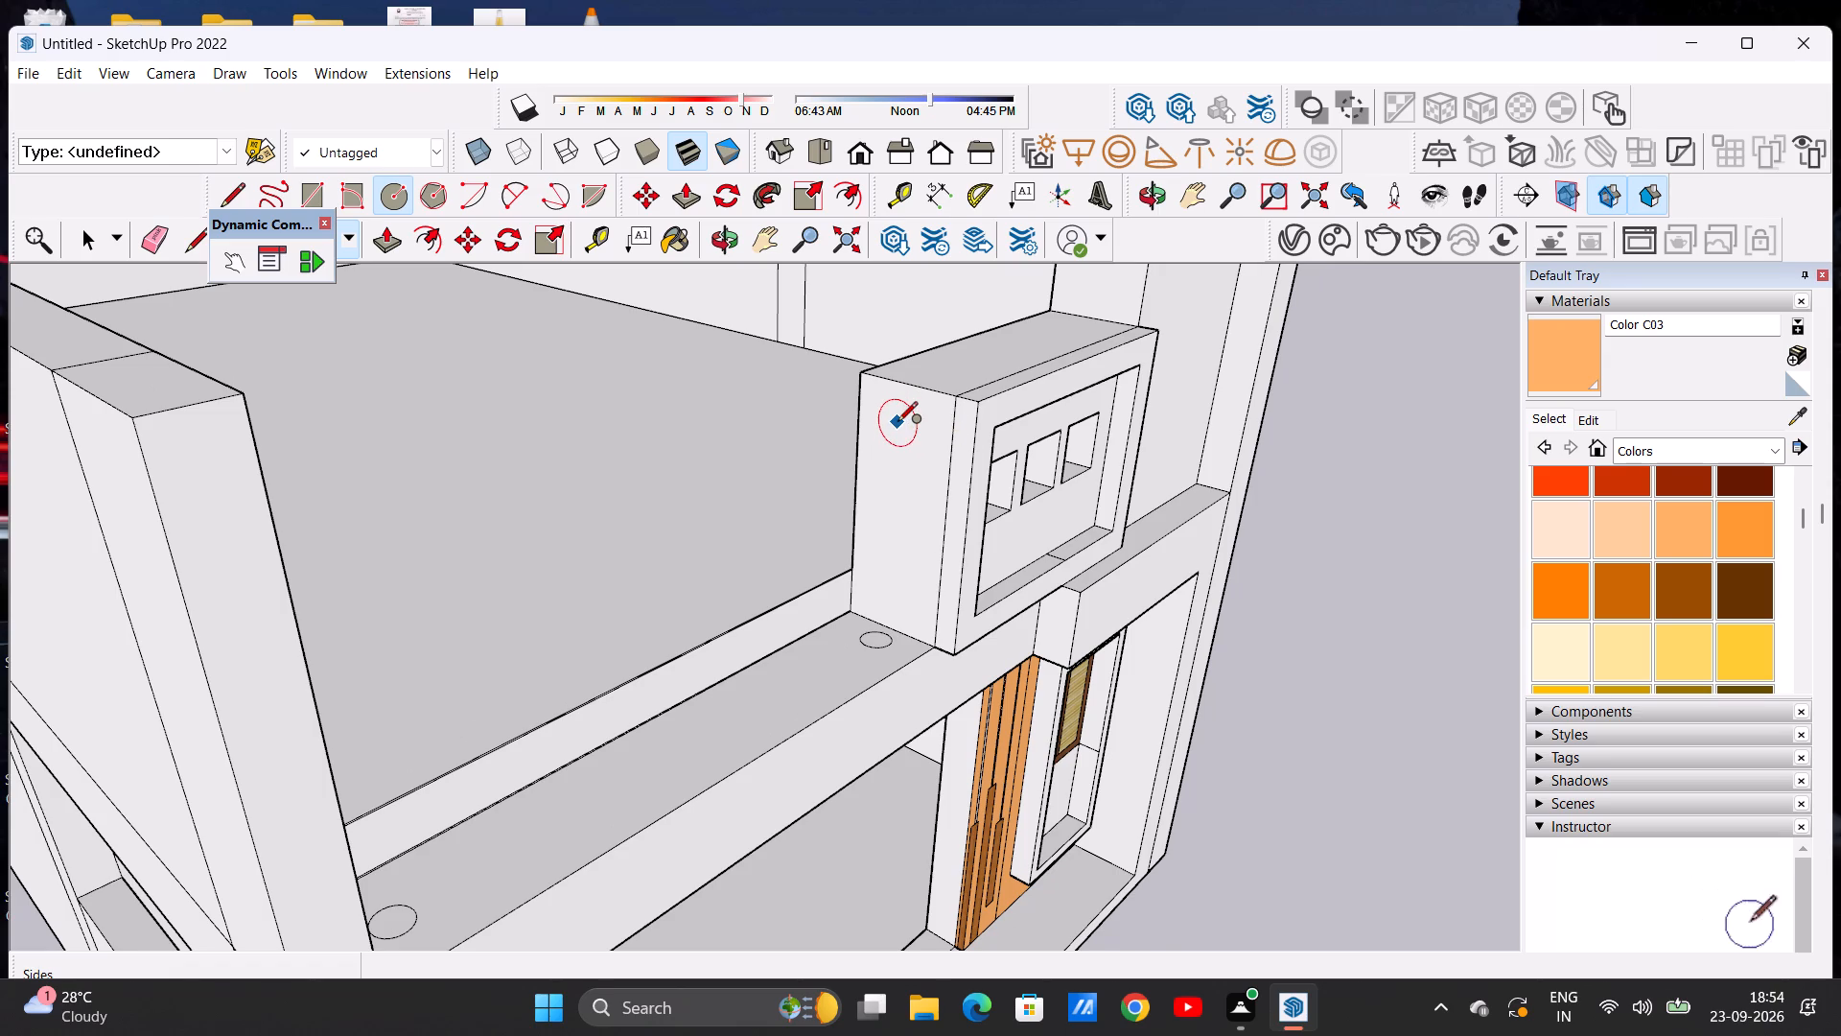
{"action": "left_click", "coordinate": [901, 404]}
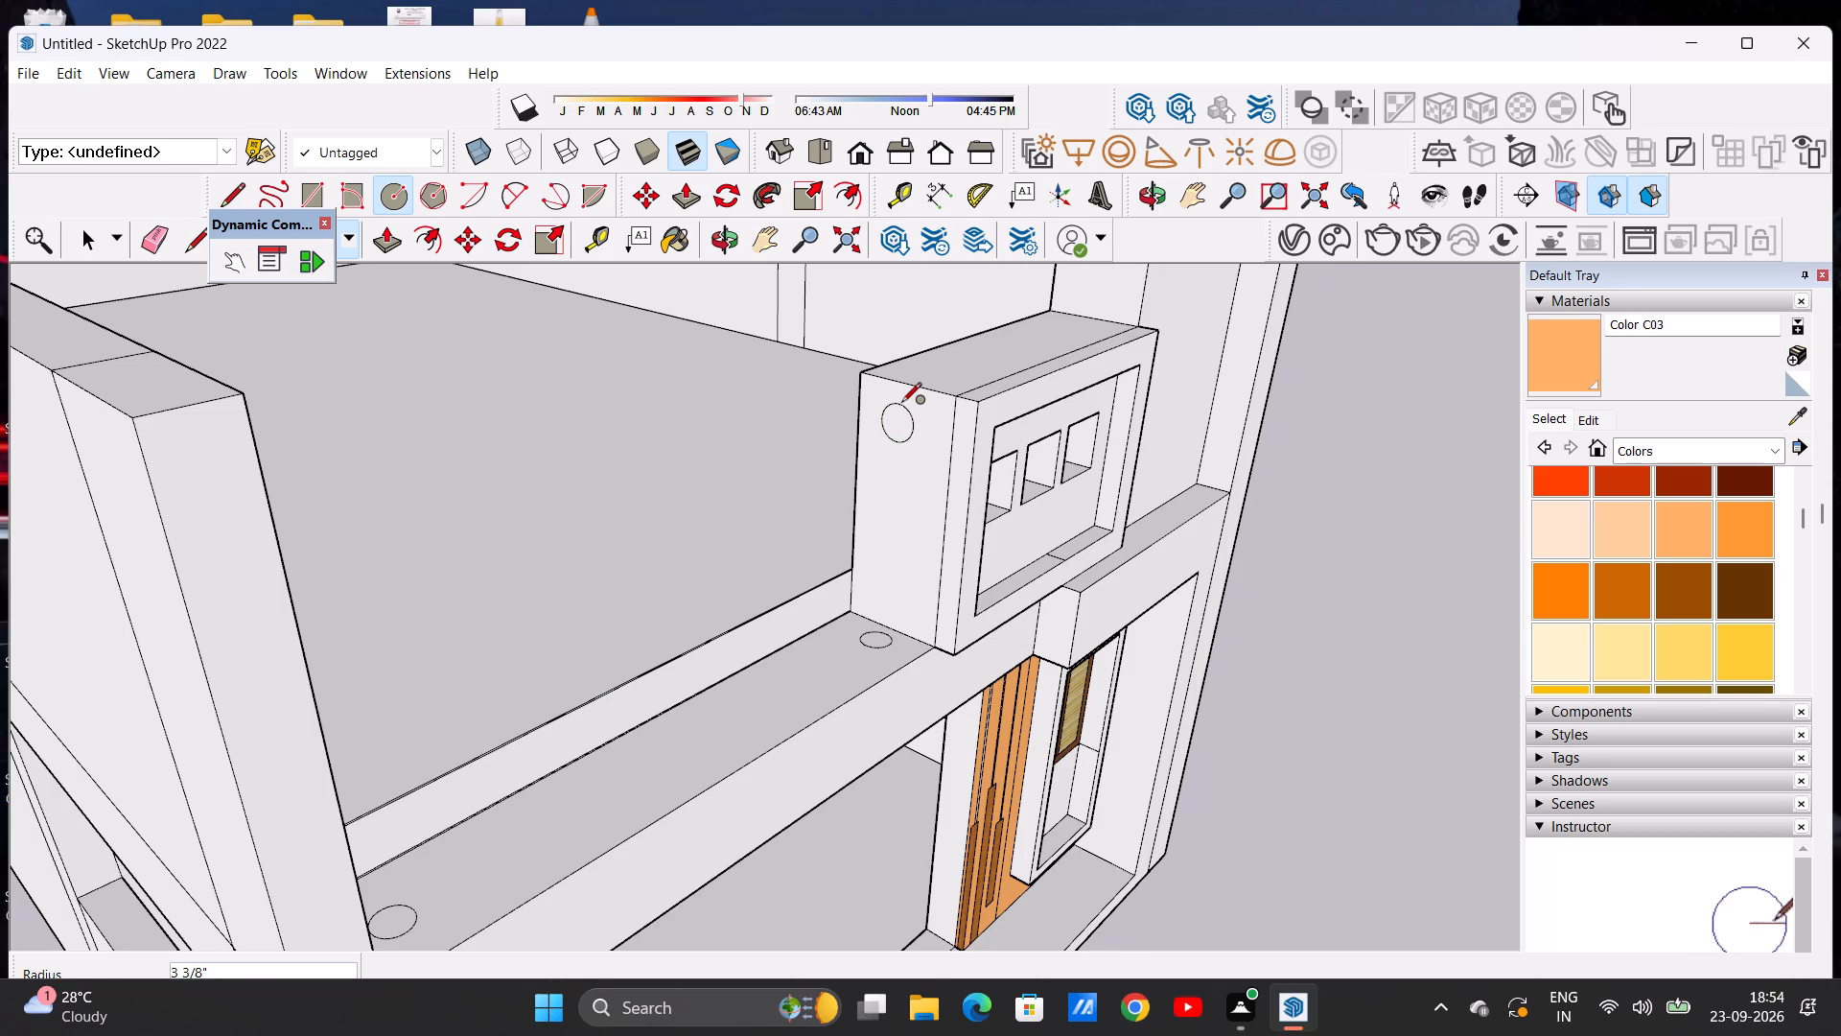
{"action": "key", "text": "space"}
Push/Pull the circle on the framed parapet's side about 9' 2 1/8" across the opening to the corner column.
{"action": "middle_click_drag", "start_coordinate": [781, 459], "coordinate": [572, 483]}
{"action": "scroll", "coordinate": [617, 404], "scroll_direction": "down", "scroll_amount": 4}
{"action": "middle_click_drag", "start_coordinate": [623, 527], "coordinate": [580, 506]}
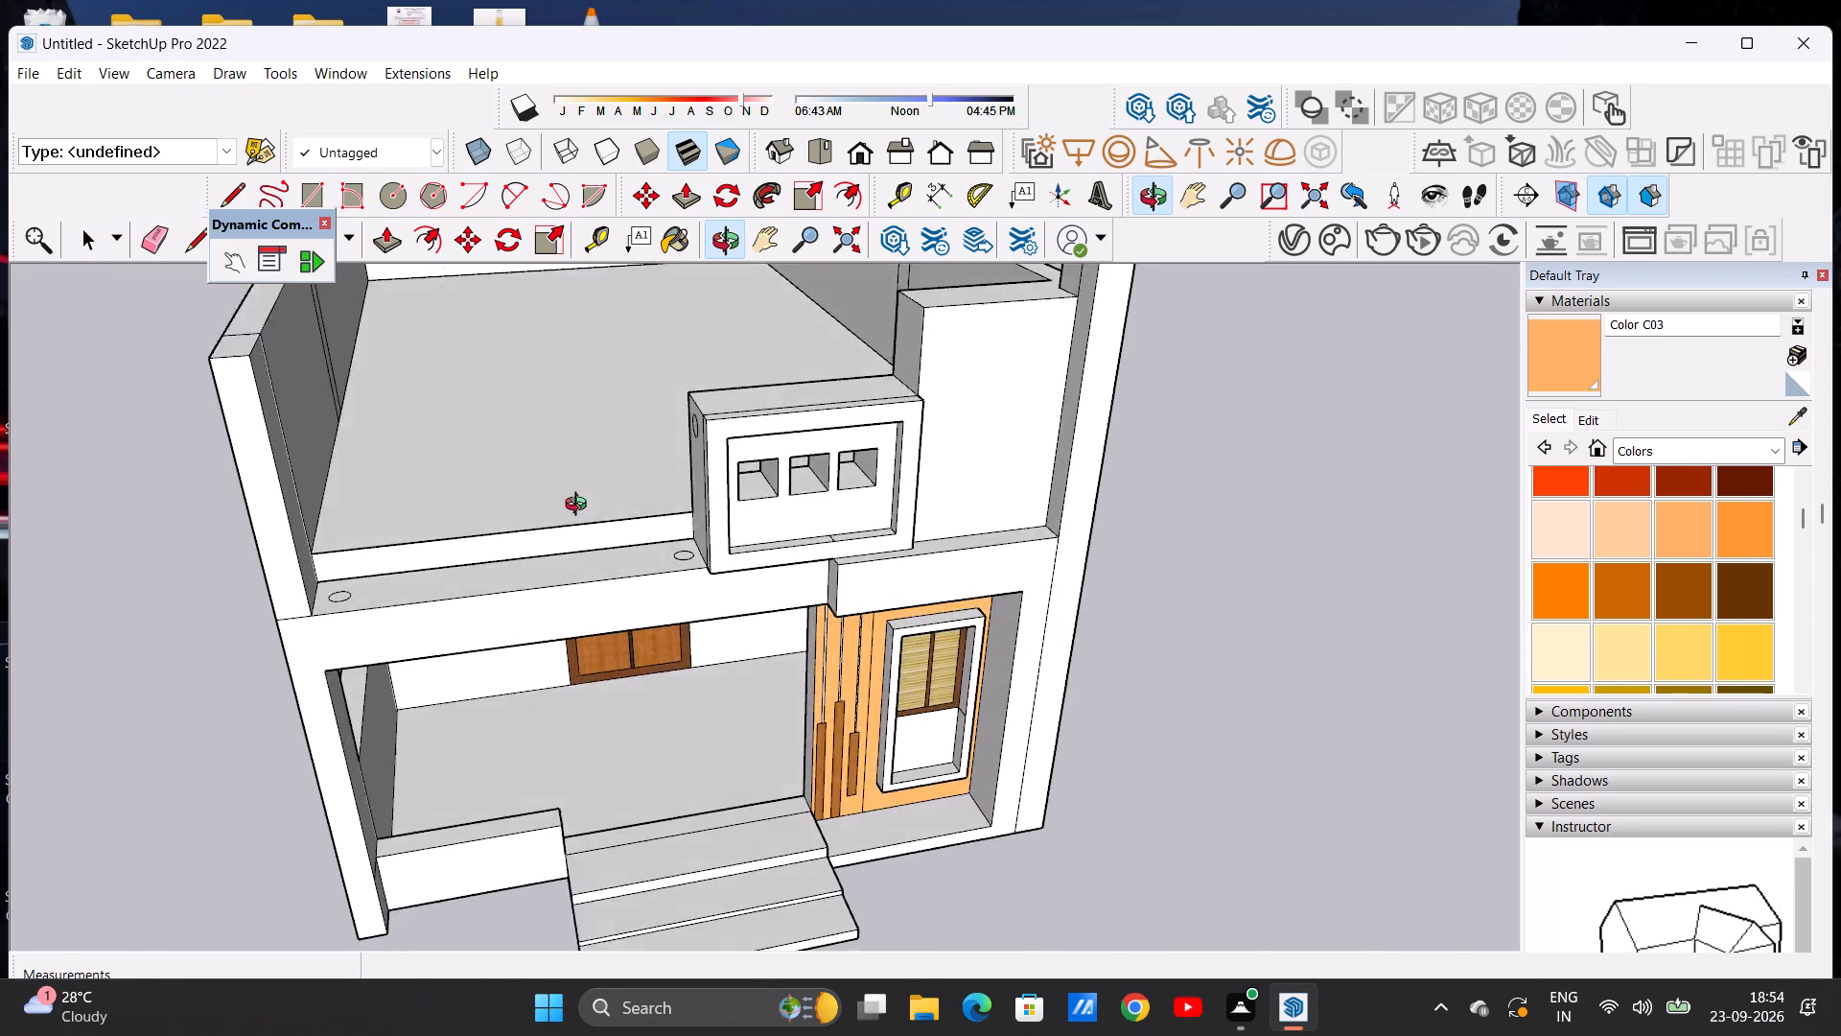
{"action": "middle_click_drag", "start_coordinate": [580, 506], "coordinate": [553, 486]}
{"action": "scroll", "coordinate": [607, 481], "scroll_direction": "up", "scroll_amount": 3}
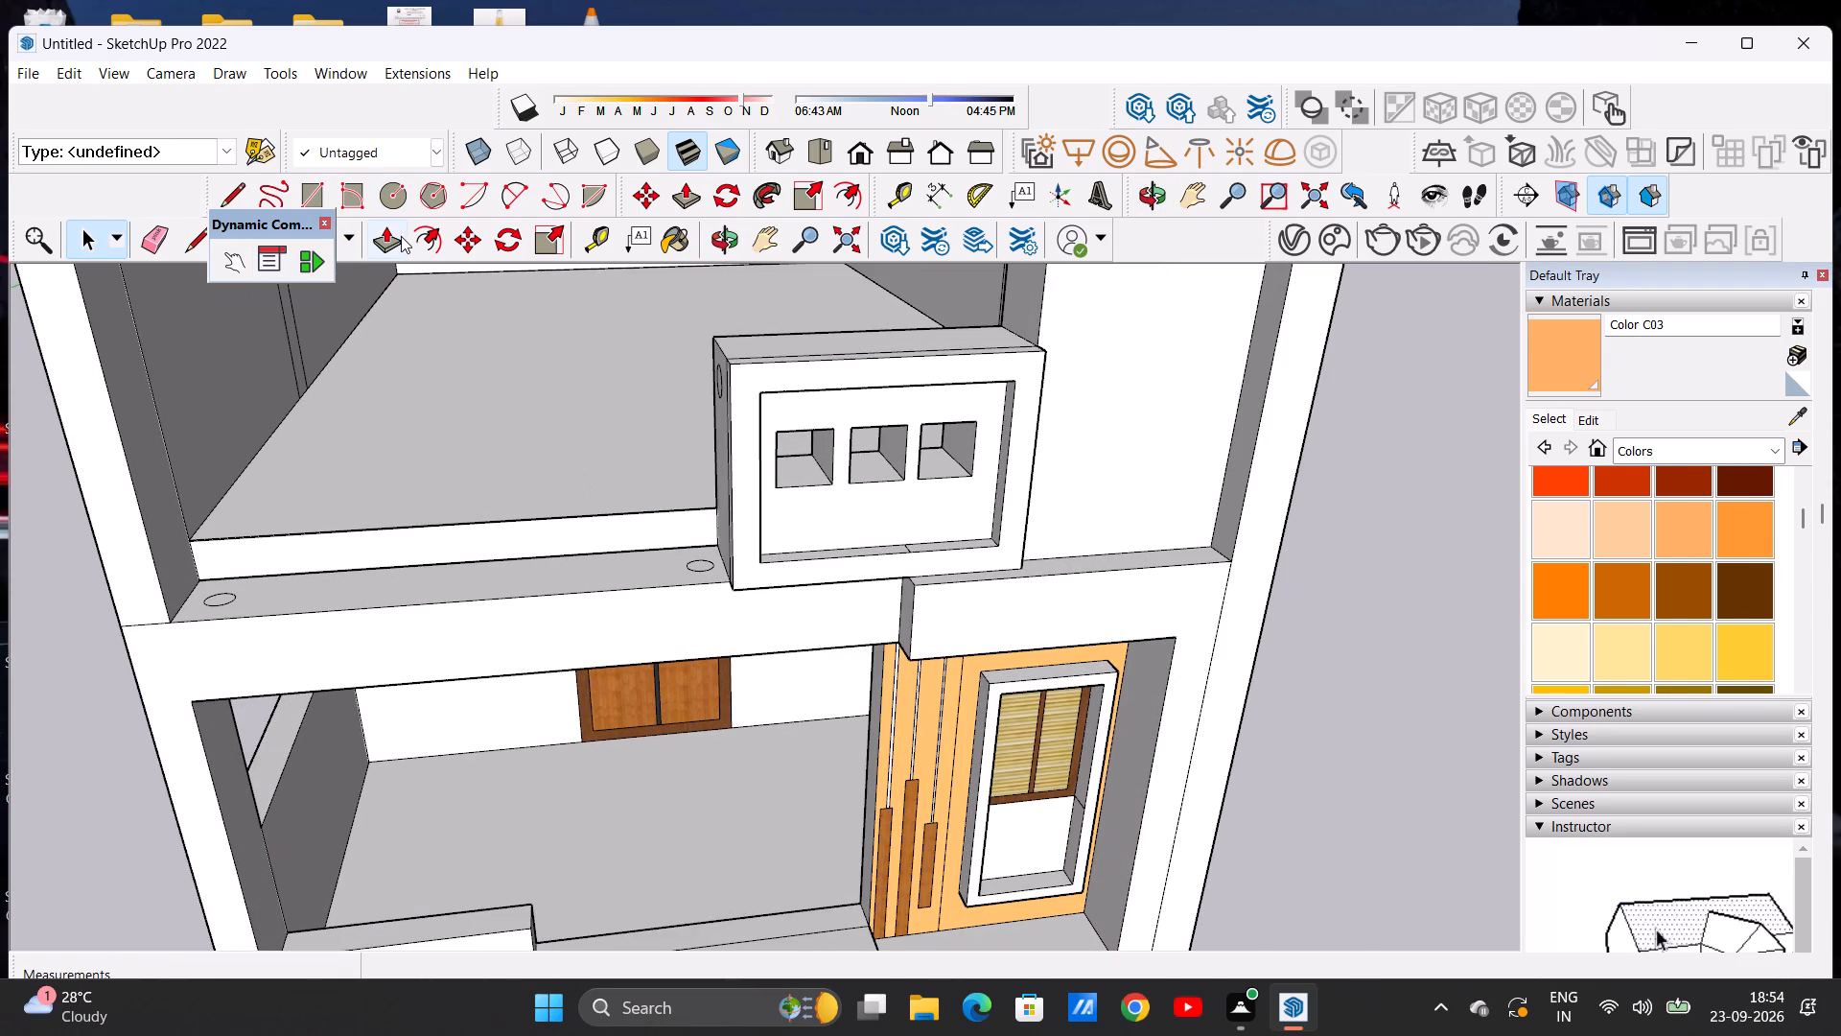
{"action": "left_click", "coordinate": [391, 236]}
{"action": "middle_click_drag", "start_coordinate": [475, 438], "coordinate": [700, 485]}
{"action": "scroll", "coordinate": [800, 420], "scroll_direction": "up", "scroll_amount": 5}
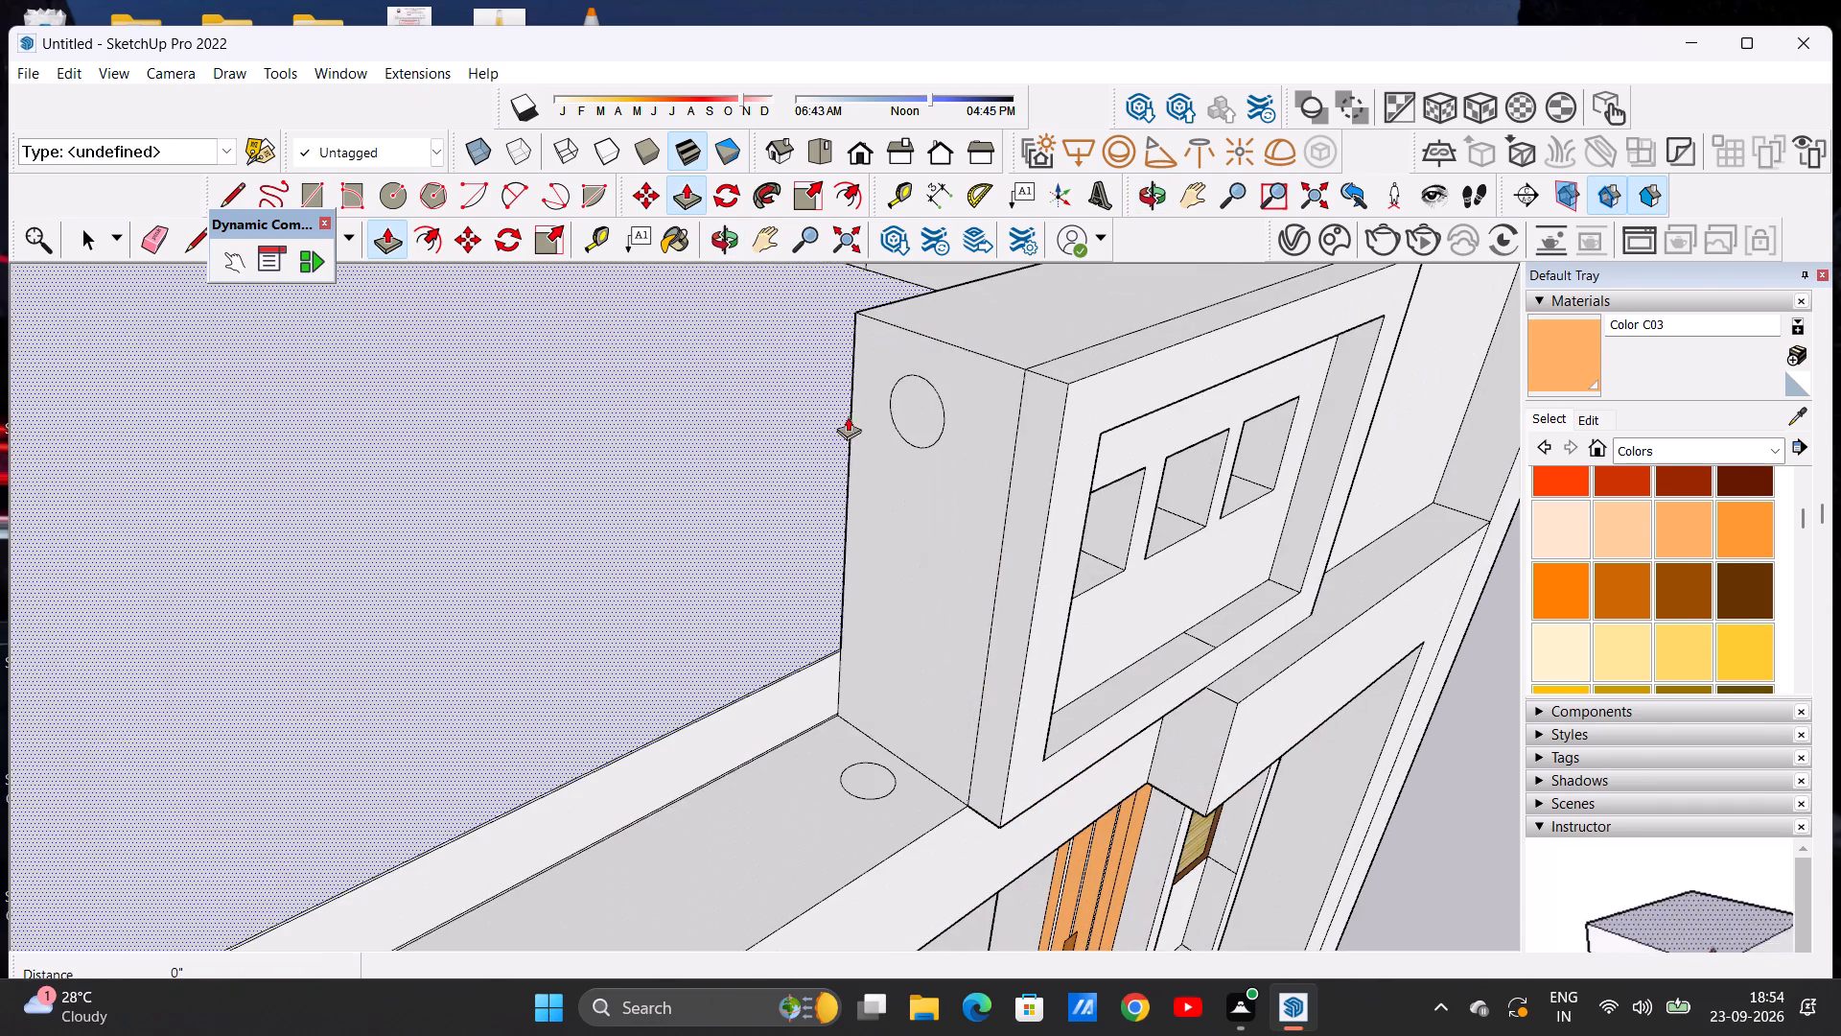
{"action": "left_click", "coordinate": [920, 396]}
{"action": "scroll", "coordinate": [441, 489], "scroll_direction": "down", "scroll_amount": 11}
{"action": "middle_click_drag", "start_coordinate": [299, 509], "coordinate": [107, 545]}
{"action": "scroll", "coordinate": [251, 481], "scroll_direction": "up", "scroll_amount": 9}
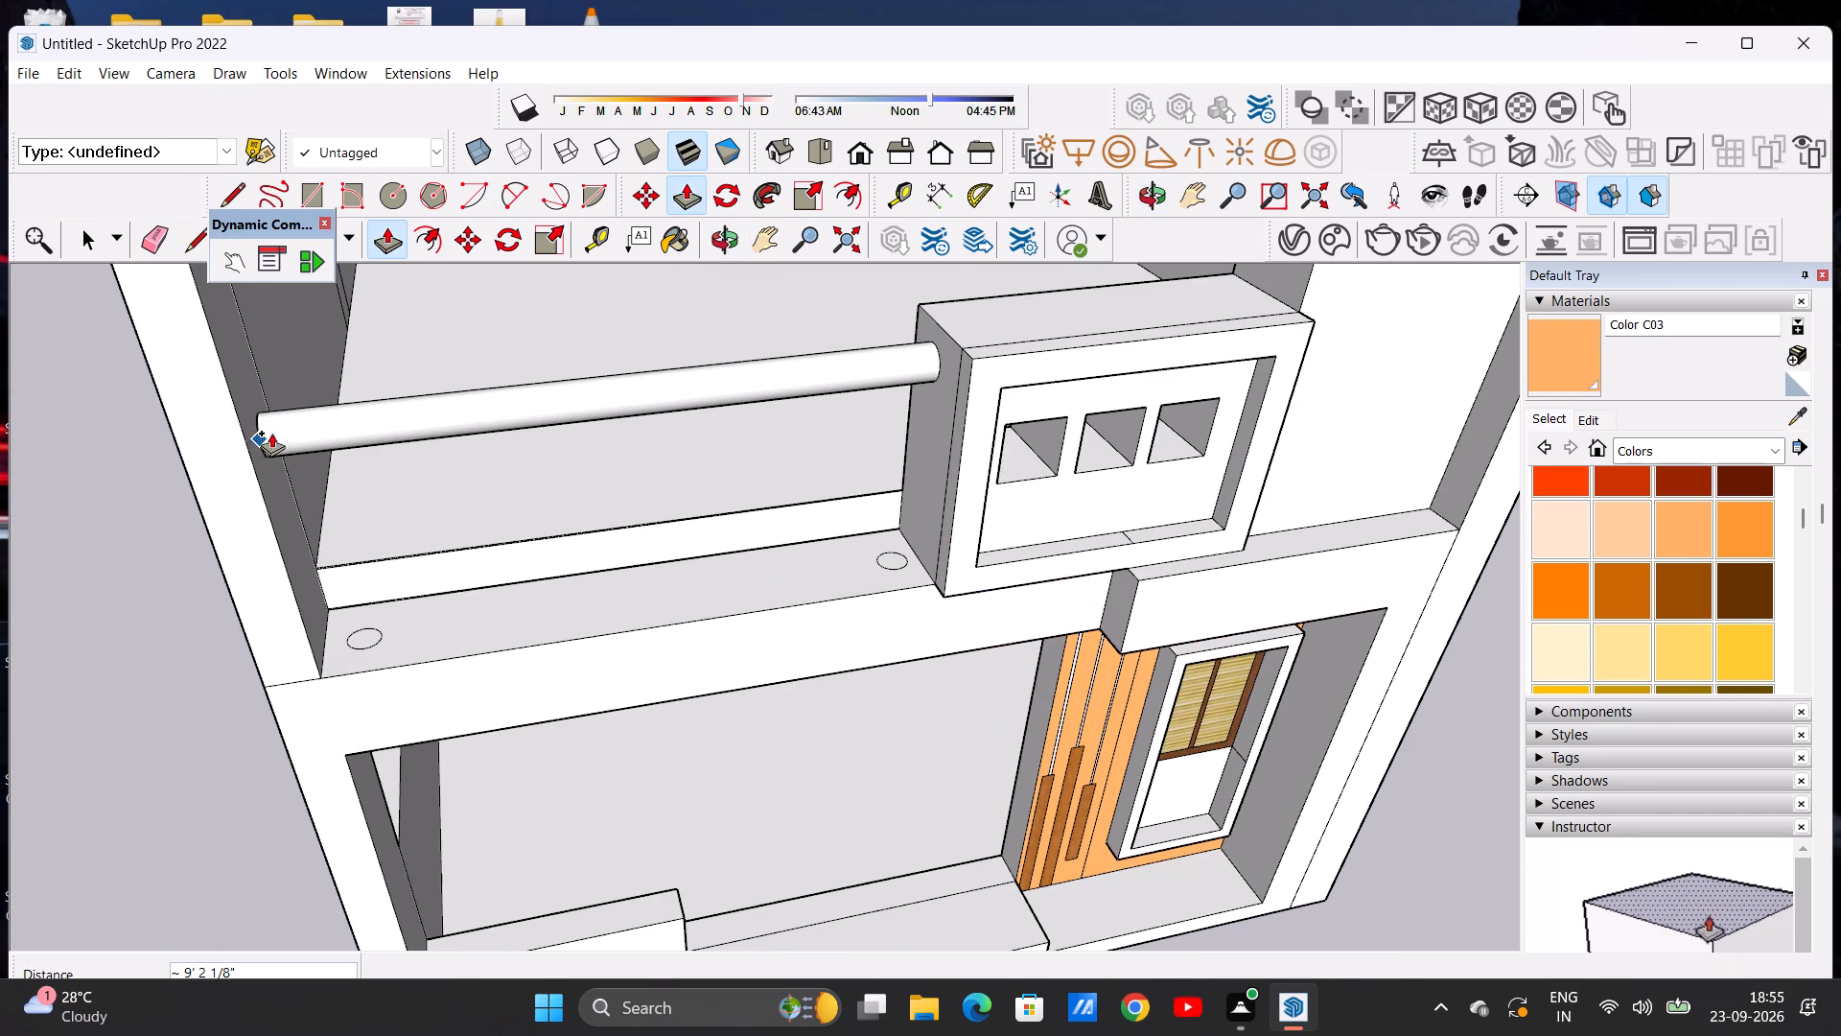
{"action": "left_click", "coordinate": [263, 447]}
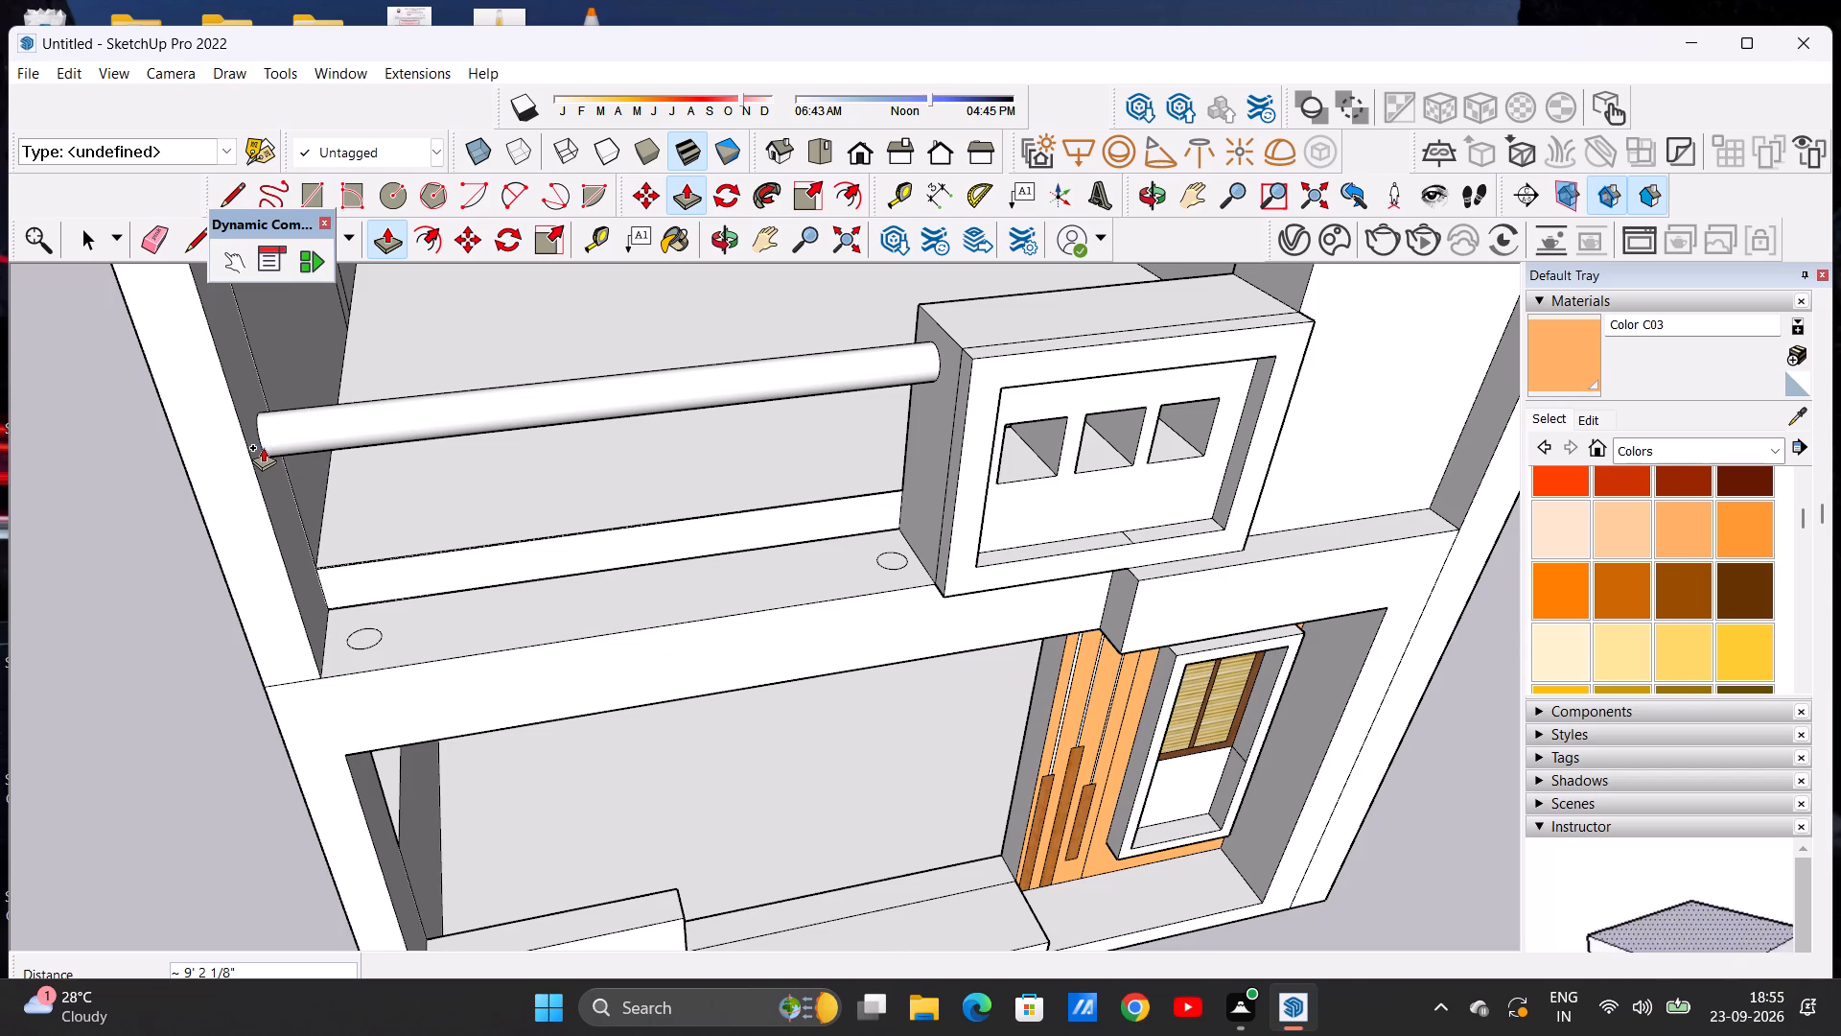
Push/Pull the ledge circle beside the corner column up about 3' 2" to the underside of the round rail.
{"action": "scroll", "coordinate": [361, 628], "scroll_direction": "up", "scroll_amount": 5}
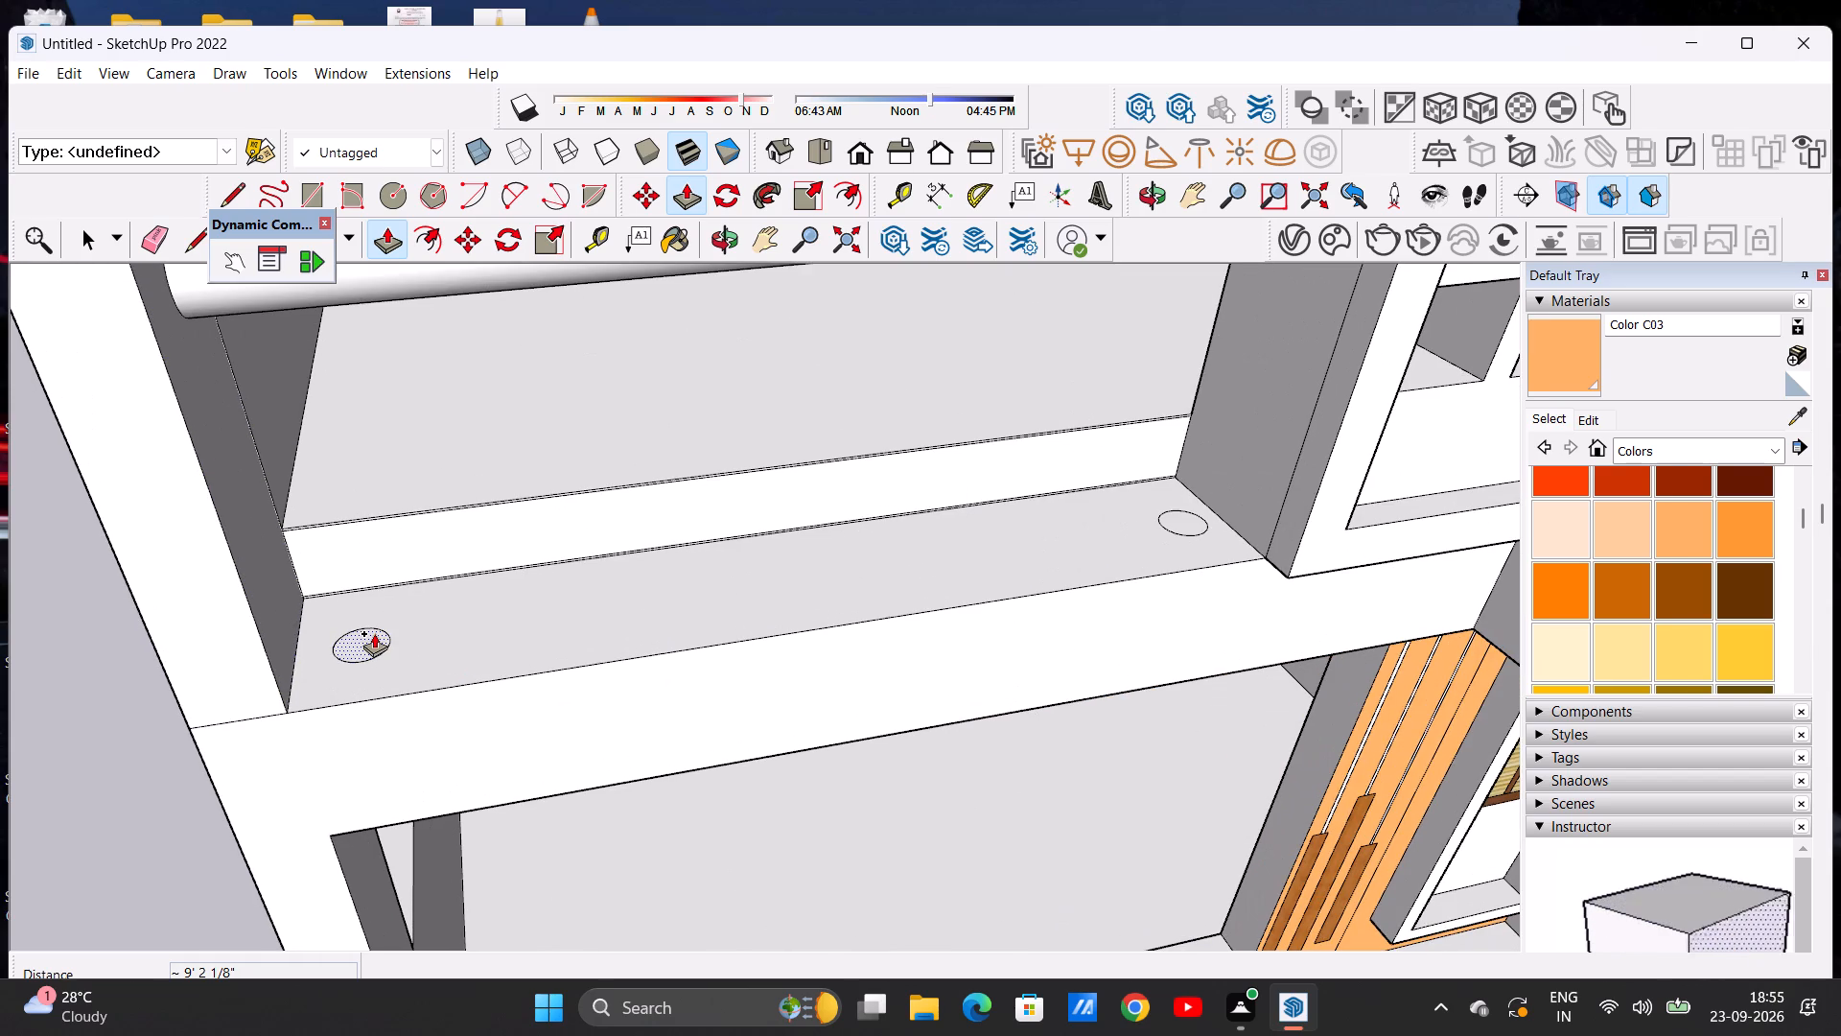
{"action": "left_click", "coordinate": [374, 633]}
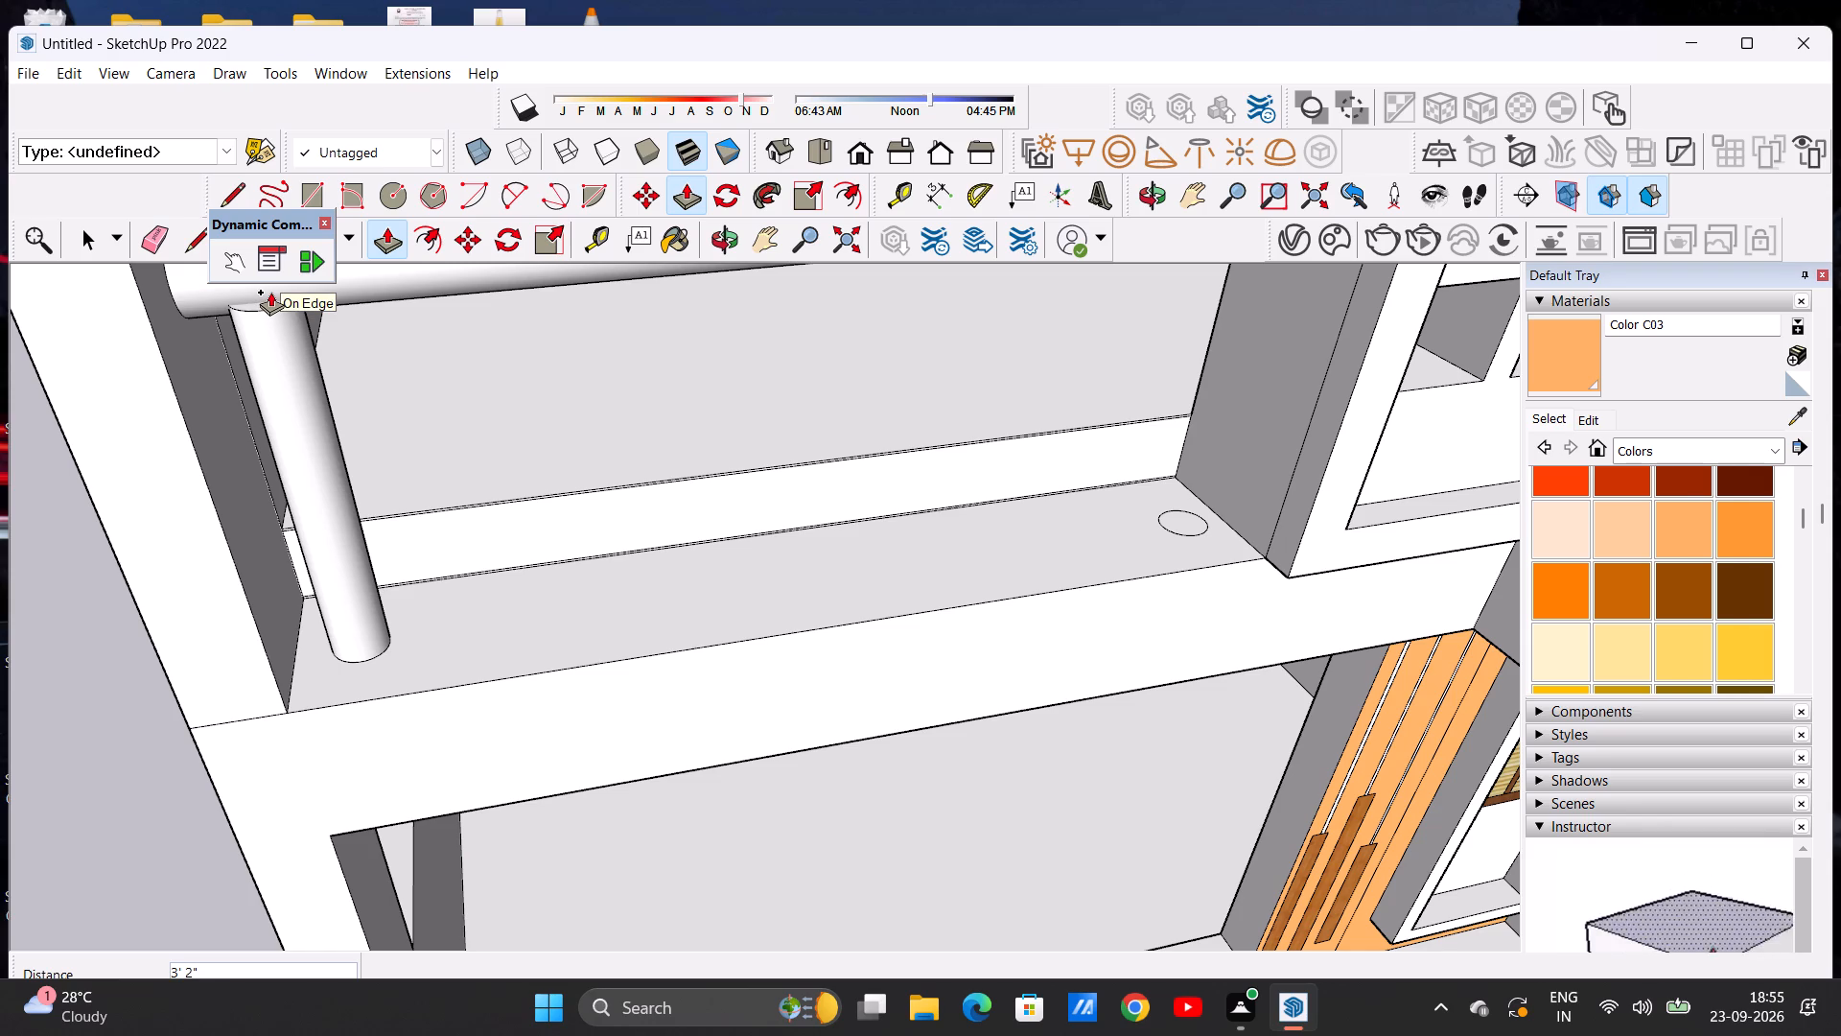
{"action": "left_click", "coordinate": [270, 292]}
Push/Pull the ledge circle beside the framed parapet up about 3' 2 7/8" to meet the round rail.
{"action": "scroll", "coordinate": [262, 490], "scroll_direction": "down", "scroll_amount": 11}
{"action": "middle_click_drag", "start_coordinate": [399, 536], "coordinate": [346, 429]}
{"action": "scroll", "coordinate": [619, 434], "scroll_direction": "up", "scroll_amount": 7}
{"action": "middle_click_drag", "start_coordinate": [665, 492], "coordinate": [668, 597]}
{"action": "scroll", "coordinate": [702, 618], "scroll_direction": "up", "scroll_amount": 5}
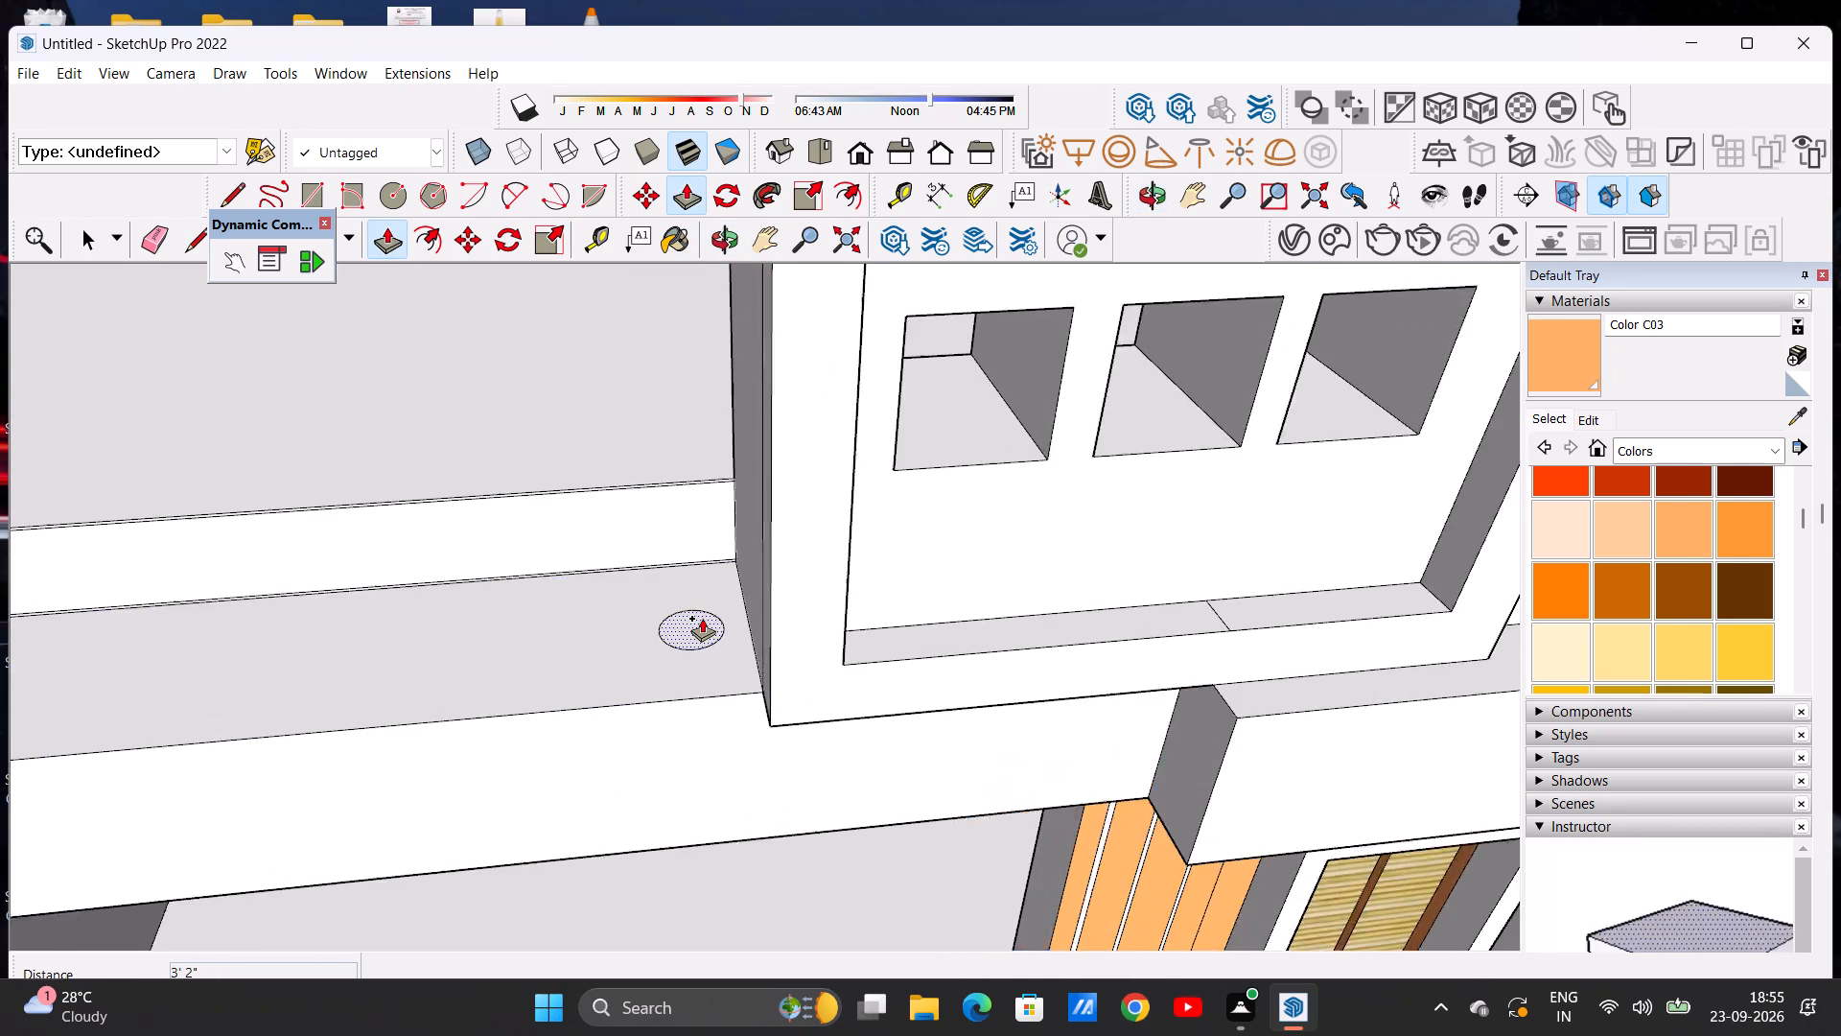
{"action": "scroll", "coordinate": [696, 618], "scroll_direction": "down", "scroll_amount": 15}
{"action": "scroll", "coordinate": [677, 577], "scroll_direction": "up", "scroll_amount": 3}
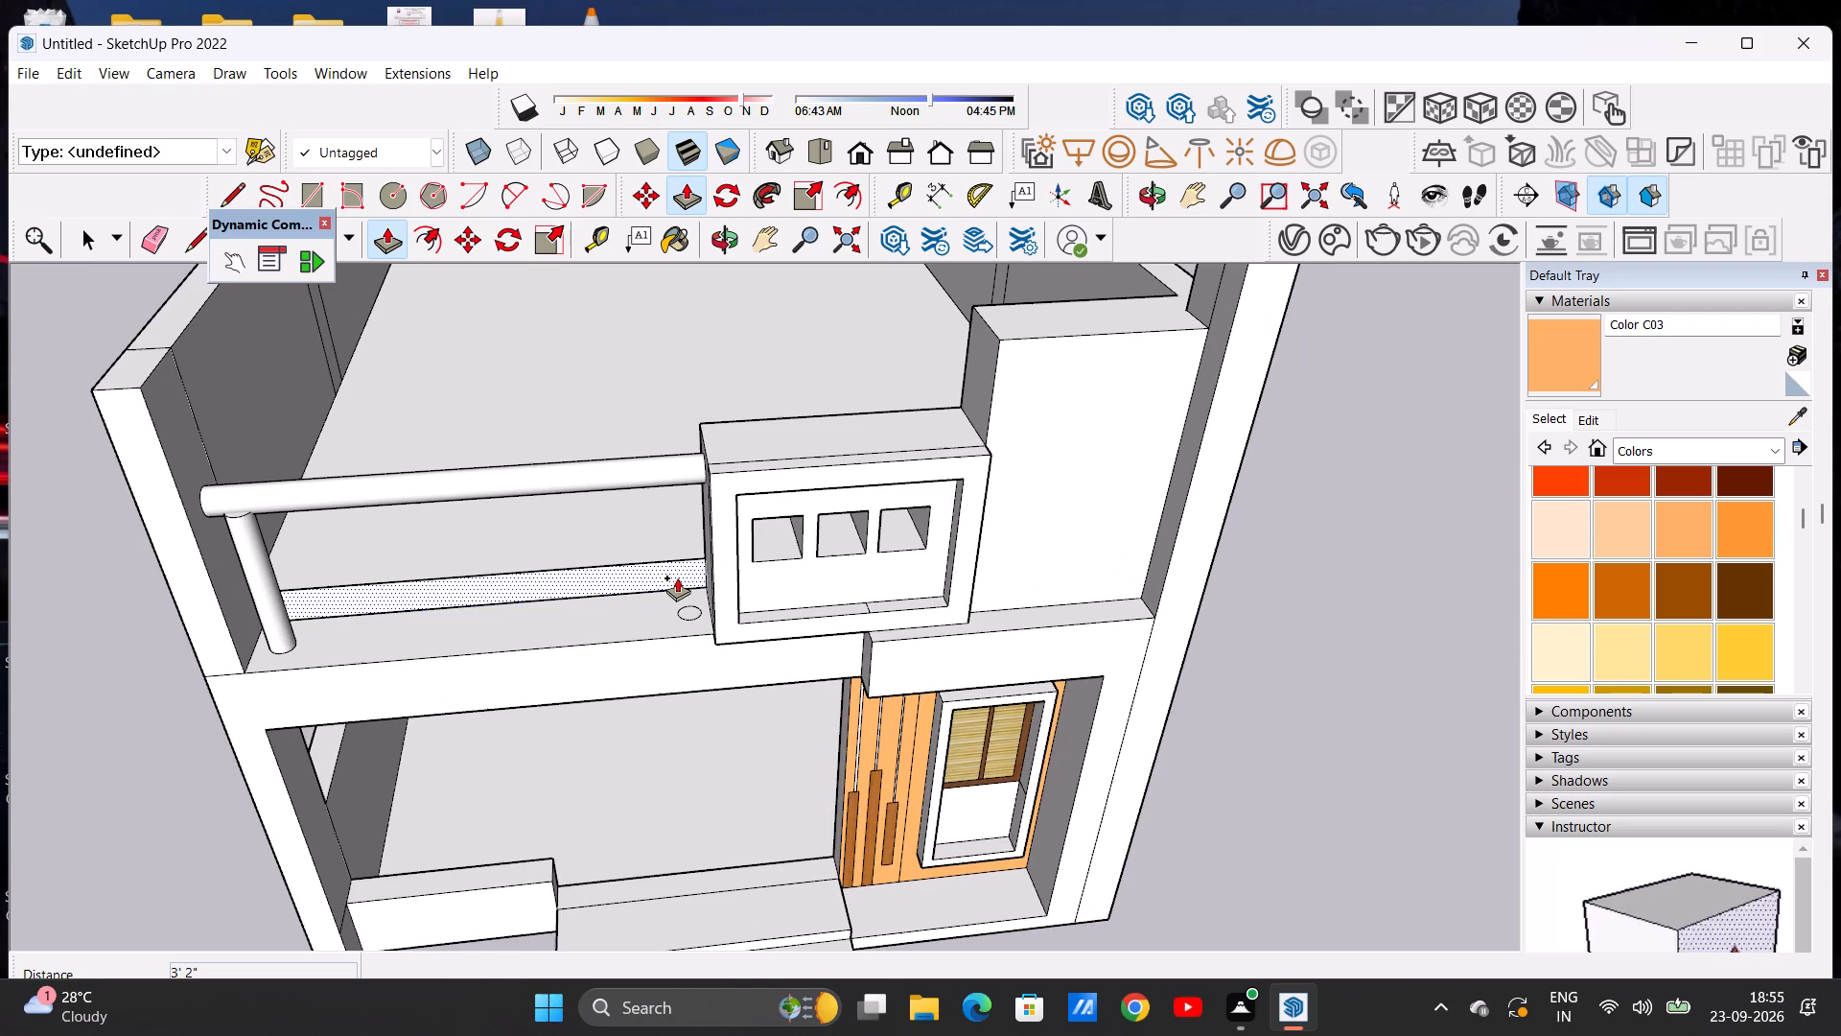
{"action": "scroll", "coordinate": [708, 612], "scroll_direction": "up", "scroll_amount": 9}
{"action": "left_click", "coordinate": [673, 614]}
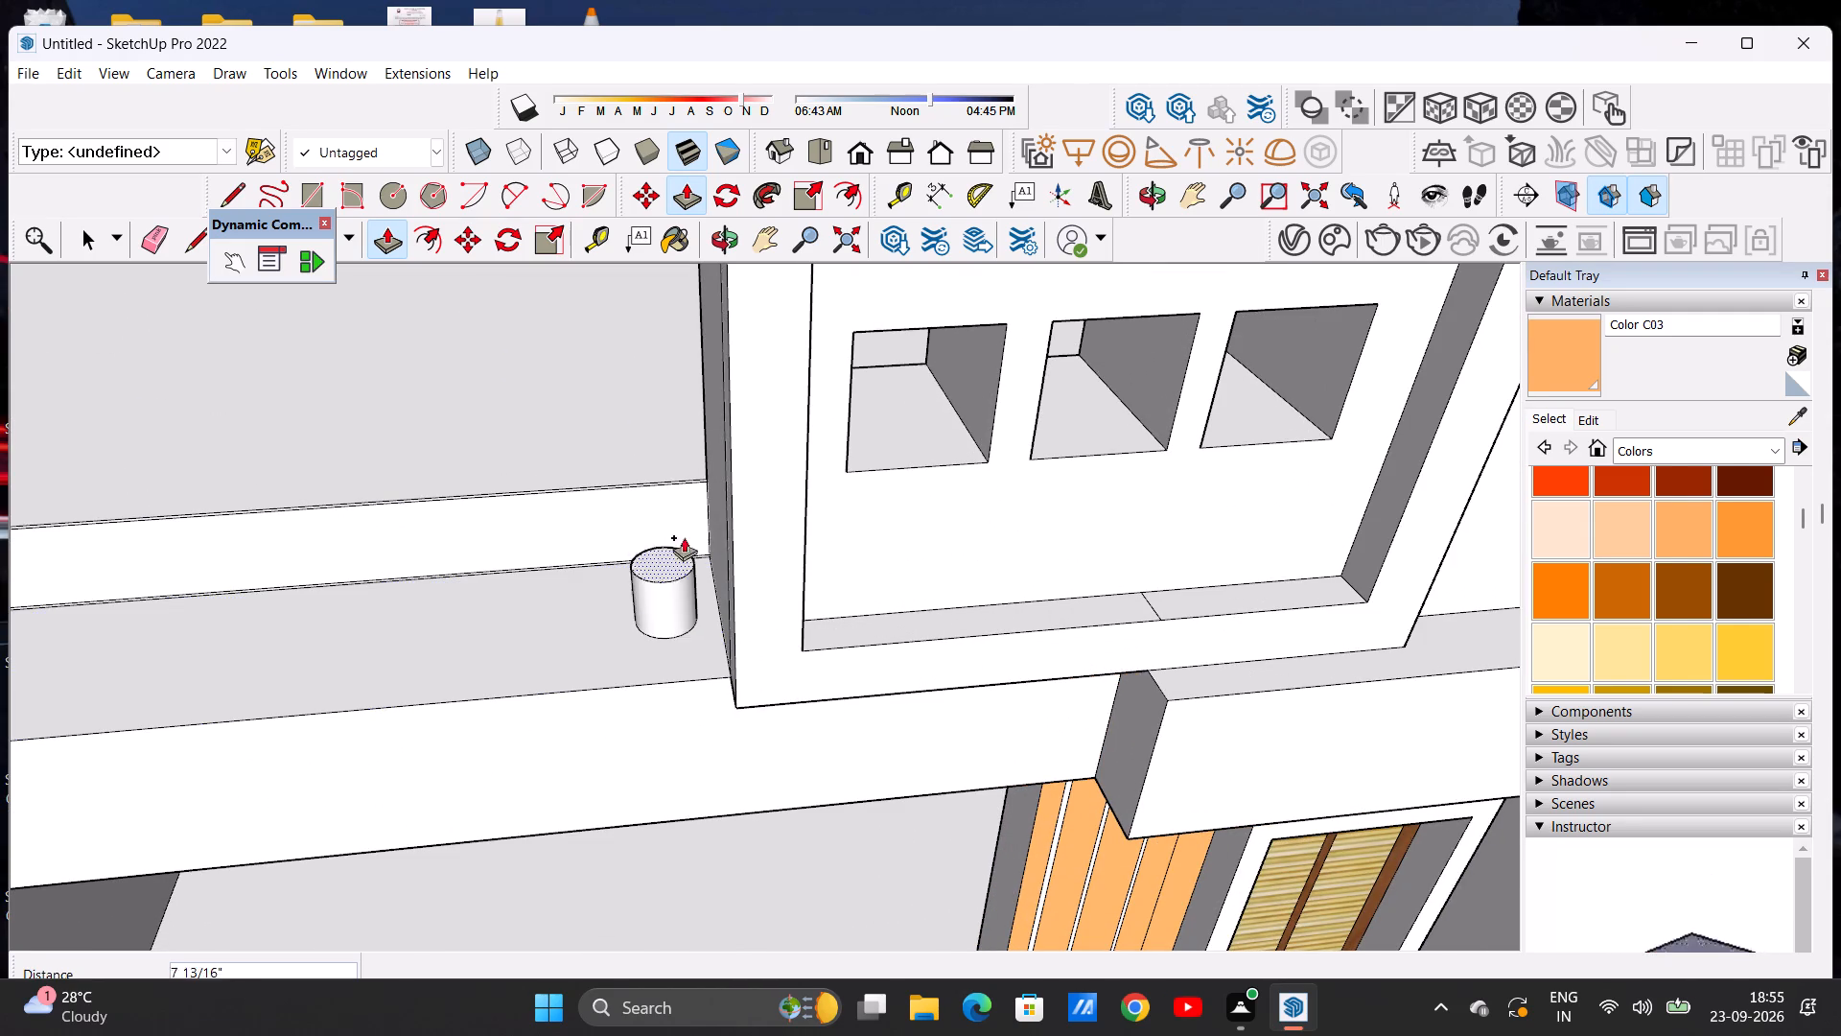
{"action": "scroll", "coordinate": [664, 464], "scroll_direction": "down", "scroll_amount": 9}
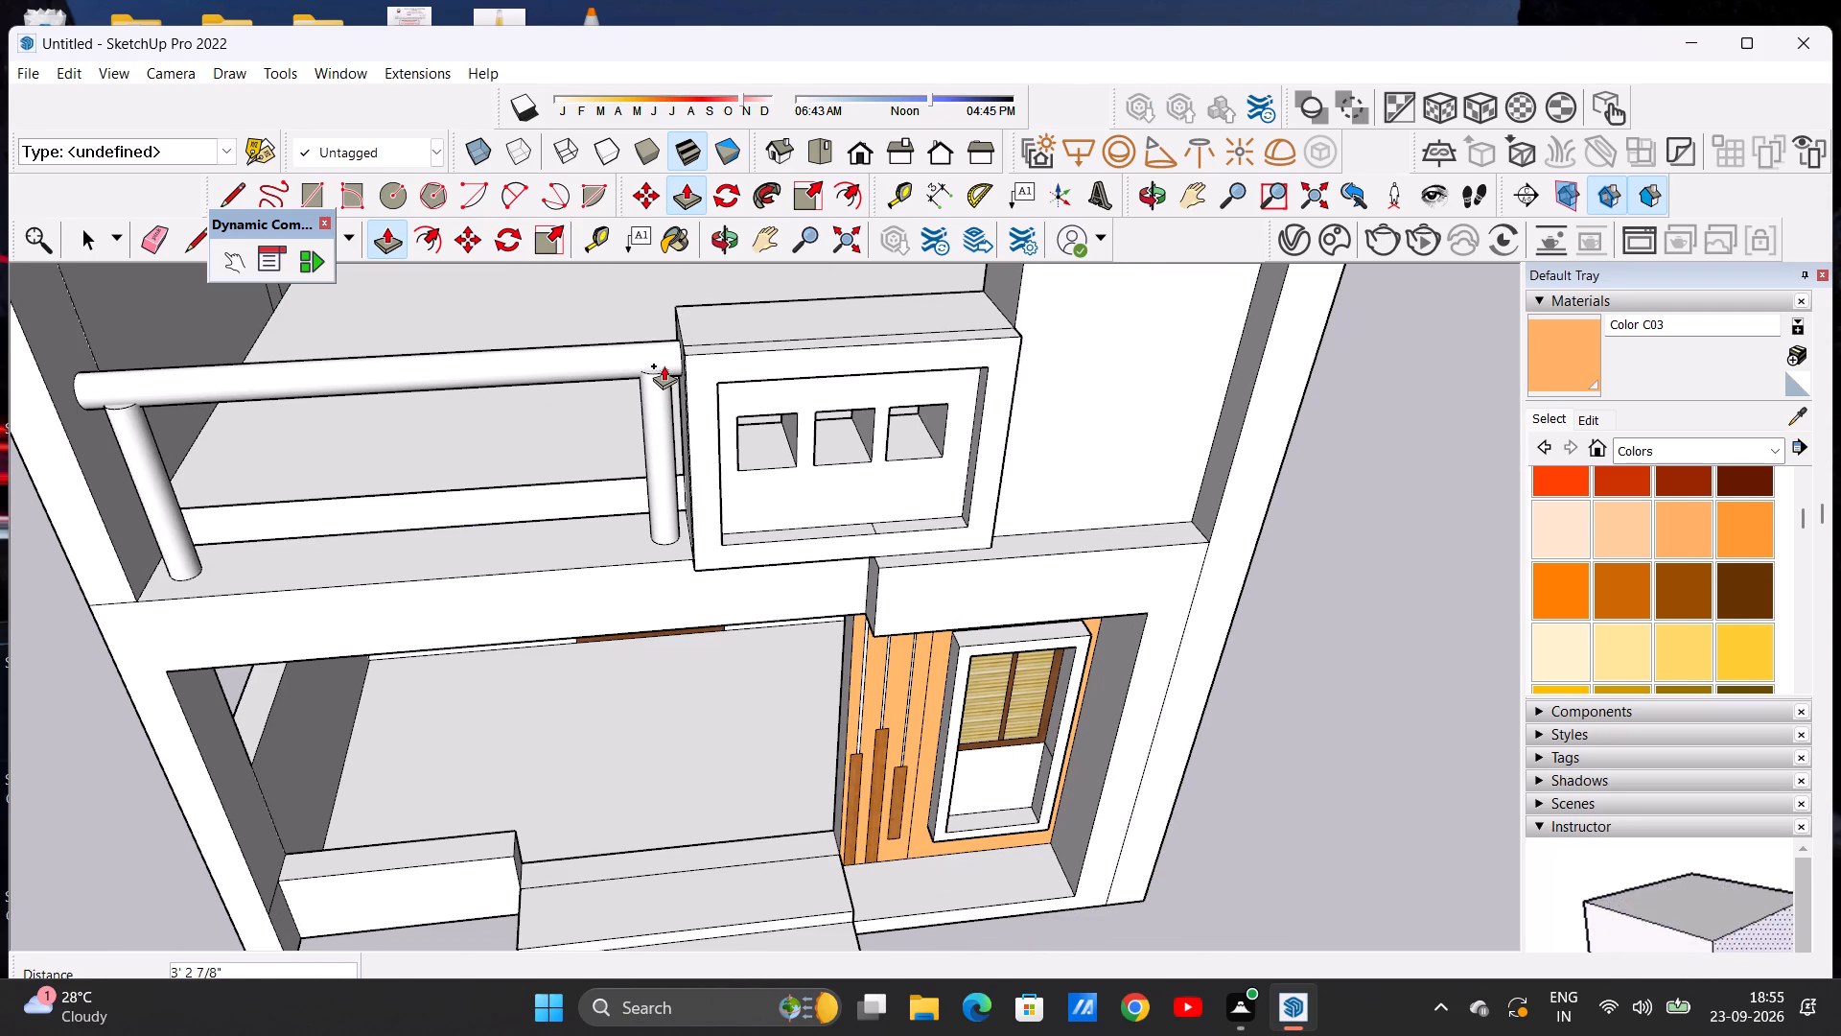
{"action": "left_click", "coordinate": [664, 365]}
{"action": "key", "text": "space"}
Examine the front facade with its round rail and two posts from different heights and distances.
{"action": "middle_click_drag", "start_coordinate": [530, 584], "coordinate": [481, 513]}
{"action": "scroll", "coordinate": [466, 500], "scroll_direction": "down", "scroll_amount": 7}
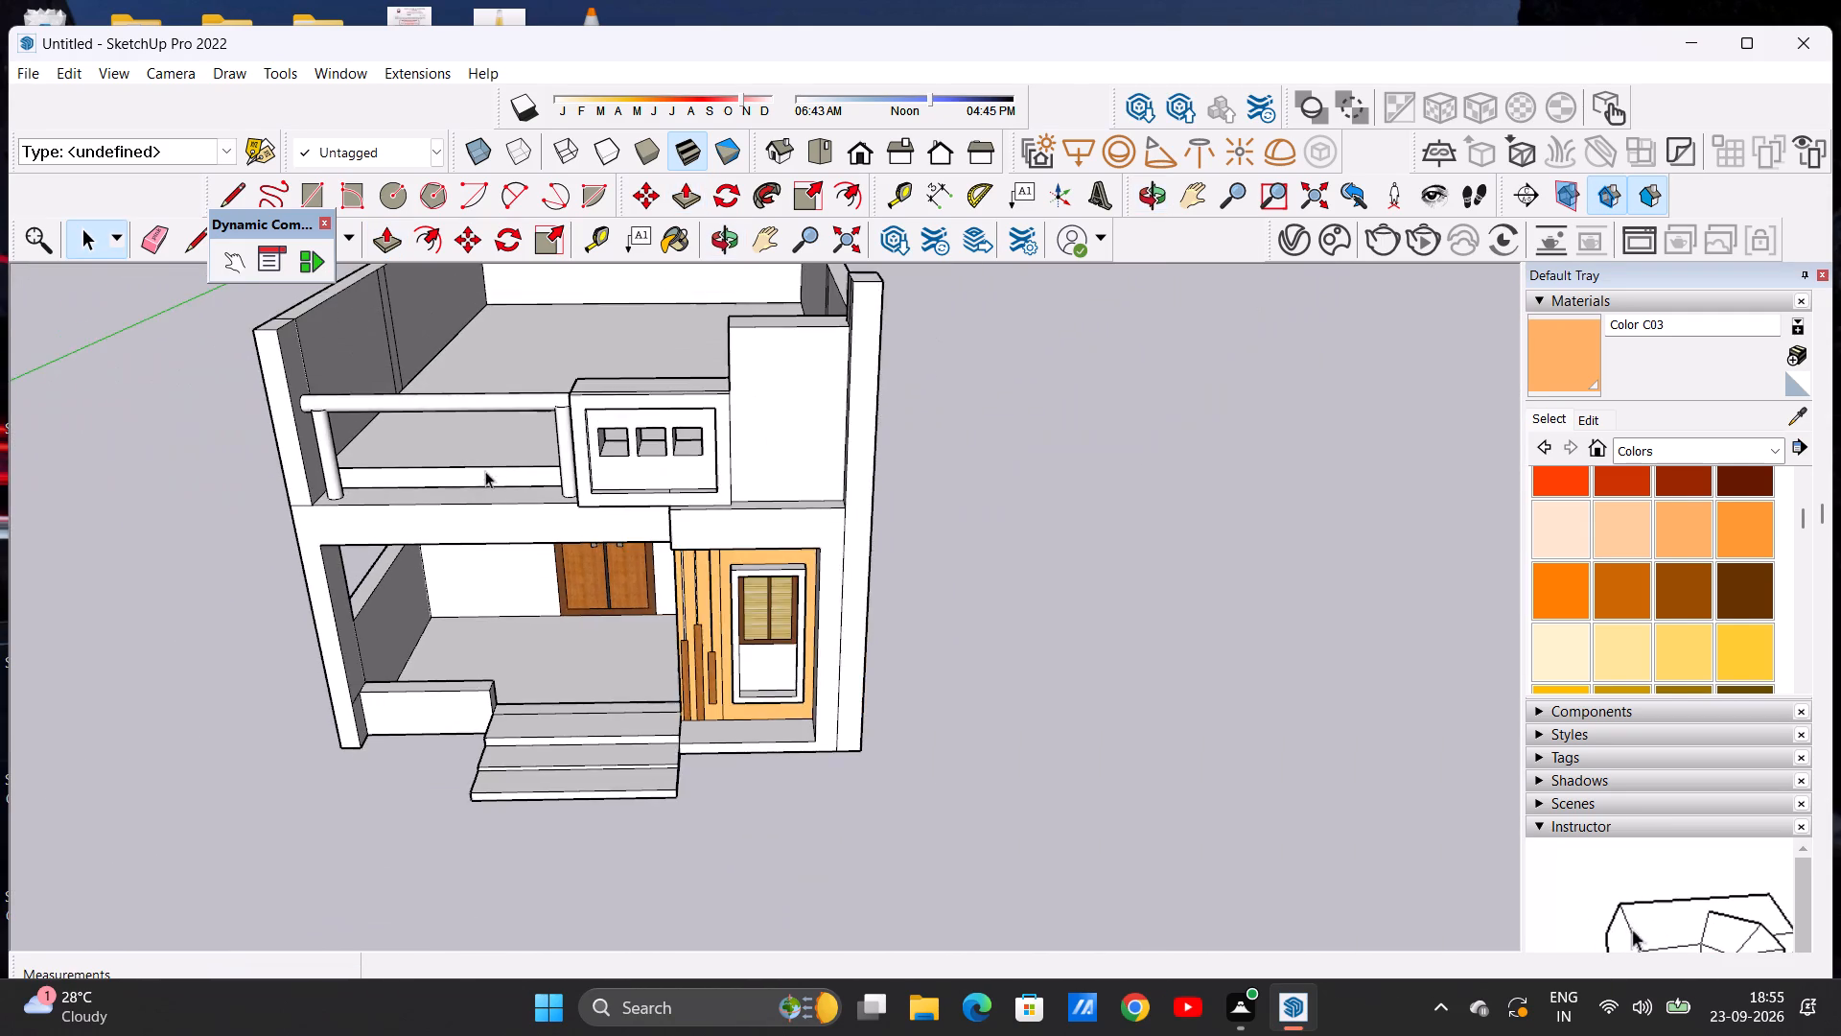
{"action": "middle_click_drag", "start_coordinate": [458, 495], "coordinate": [520, 412]}
{"action": "scroll", "coordinate": [500, 426], "scroll_direction": "down", "scroll_amount": 3}
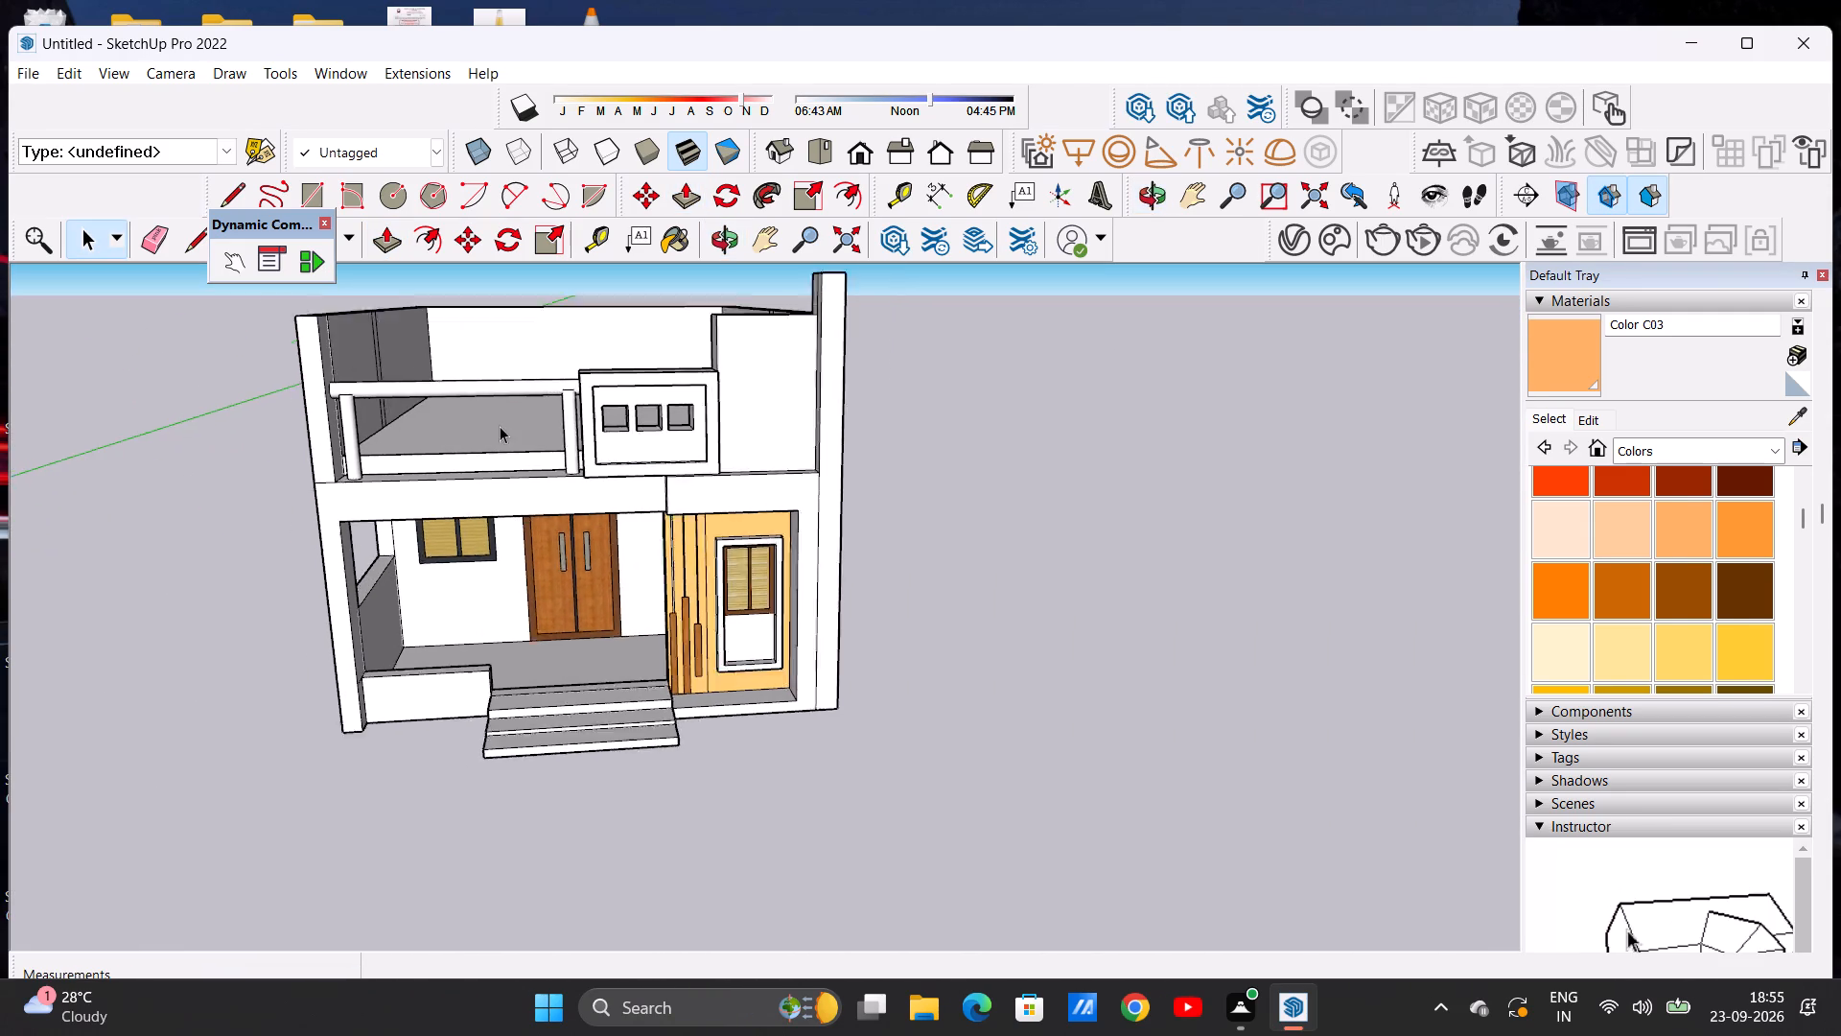
{"action": "scroll", "coordinate": [500, 426], "scroll_direction": "down", "scroll_amount": 2}
{"action": "middle_click_drag", "start_coordinate": [454, 446], "coordinate": [470, 460]}
{"action": "scroll", "coordinate": [485, 416], "scroll_direction": "up", "scroll_amount": 5}
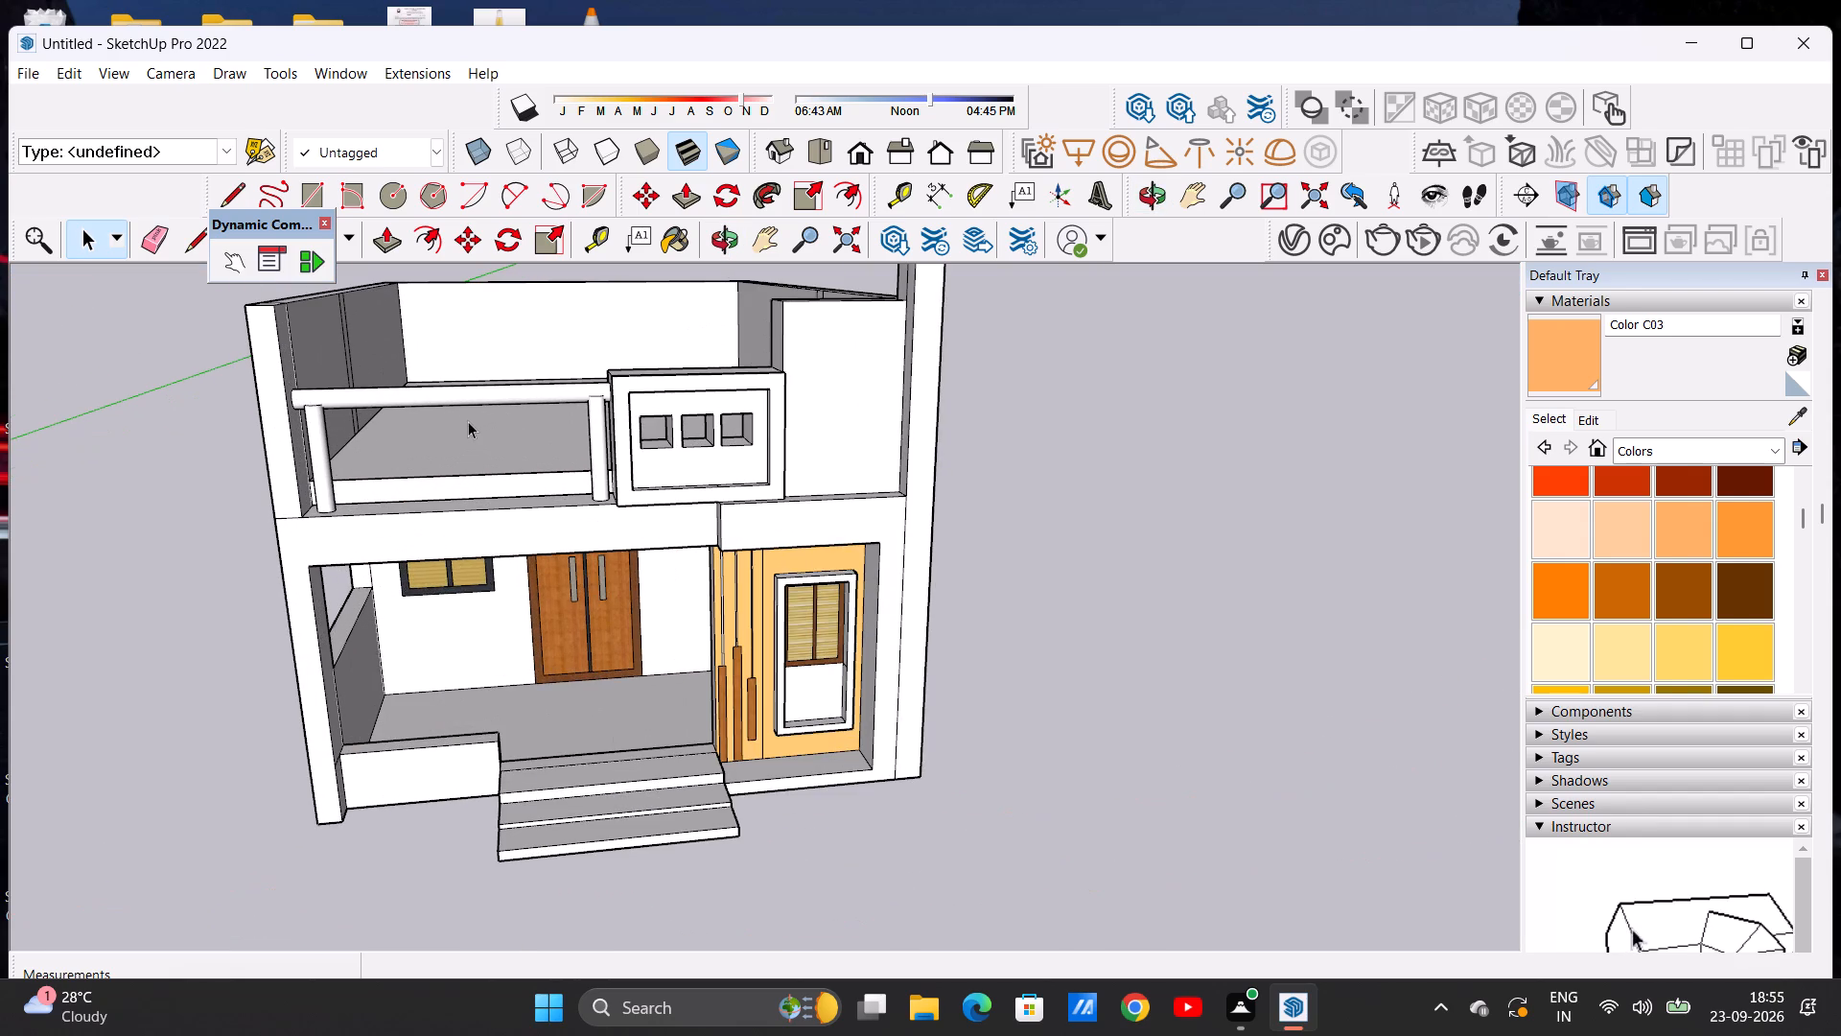
{"action": "scroll", "coordinate": [407, 484], "scroll_direction": "up", "scroll_amount": 2}
{"action": "middle_click_drag", "start_coordinate": [412, 506], "coordinate": [386, 425]}
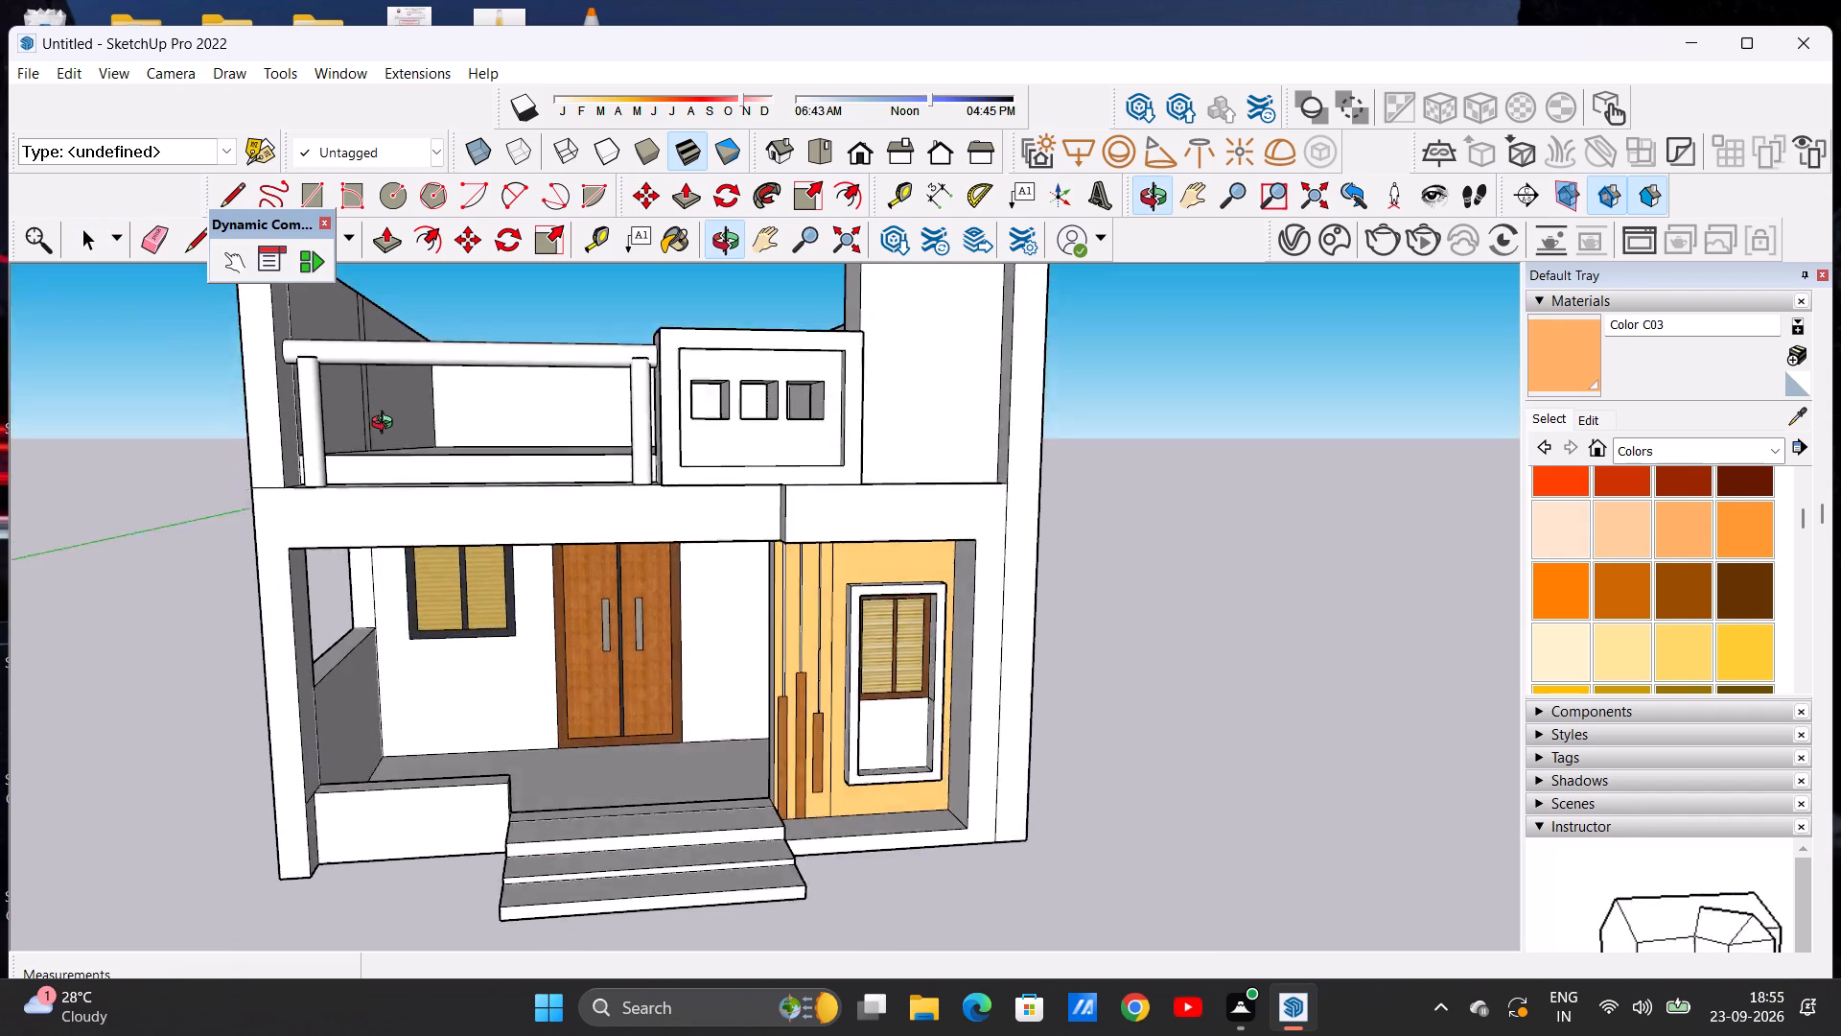
{"action": "middle_click_drag", "start_coordinate": [386, 425], "coordinate": [392, 518]}
{"action": "scroll", "coordinate": [392, 518], "scroll_direction": "down", "scroll_amount": 3}
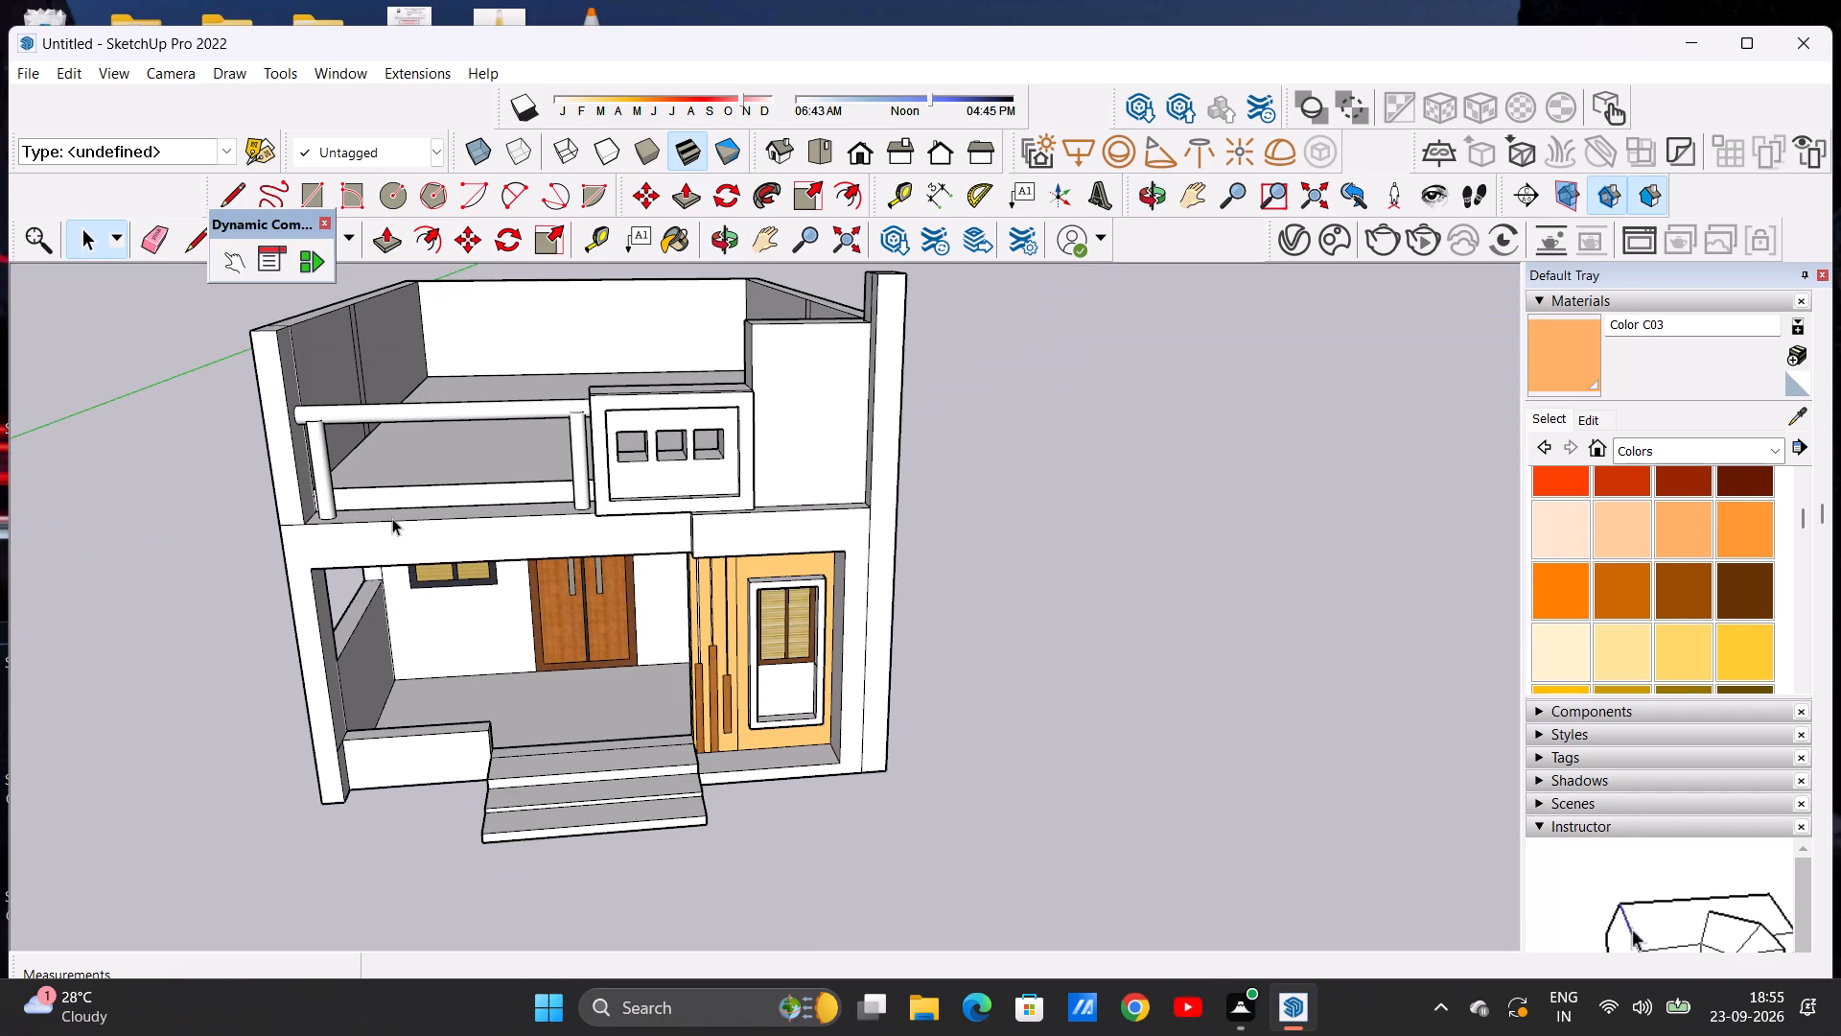
{"action": "scroll", "coordinate": [392, 518], "scroll_direction": "up", "scroll_amount": 1}
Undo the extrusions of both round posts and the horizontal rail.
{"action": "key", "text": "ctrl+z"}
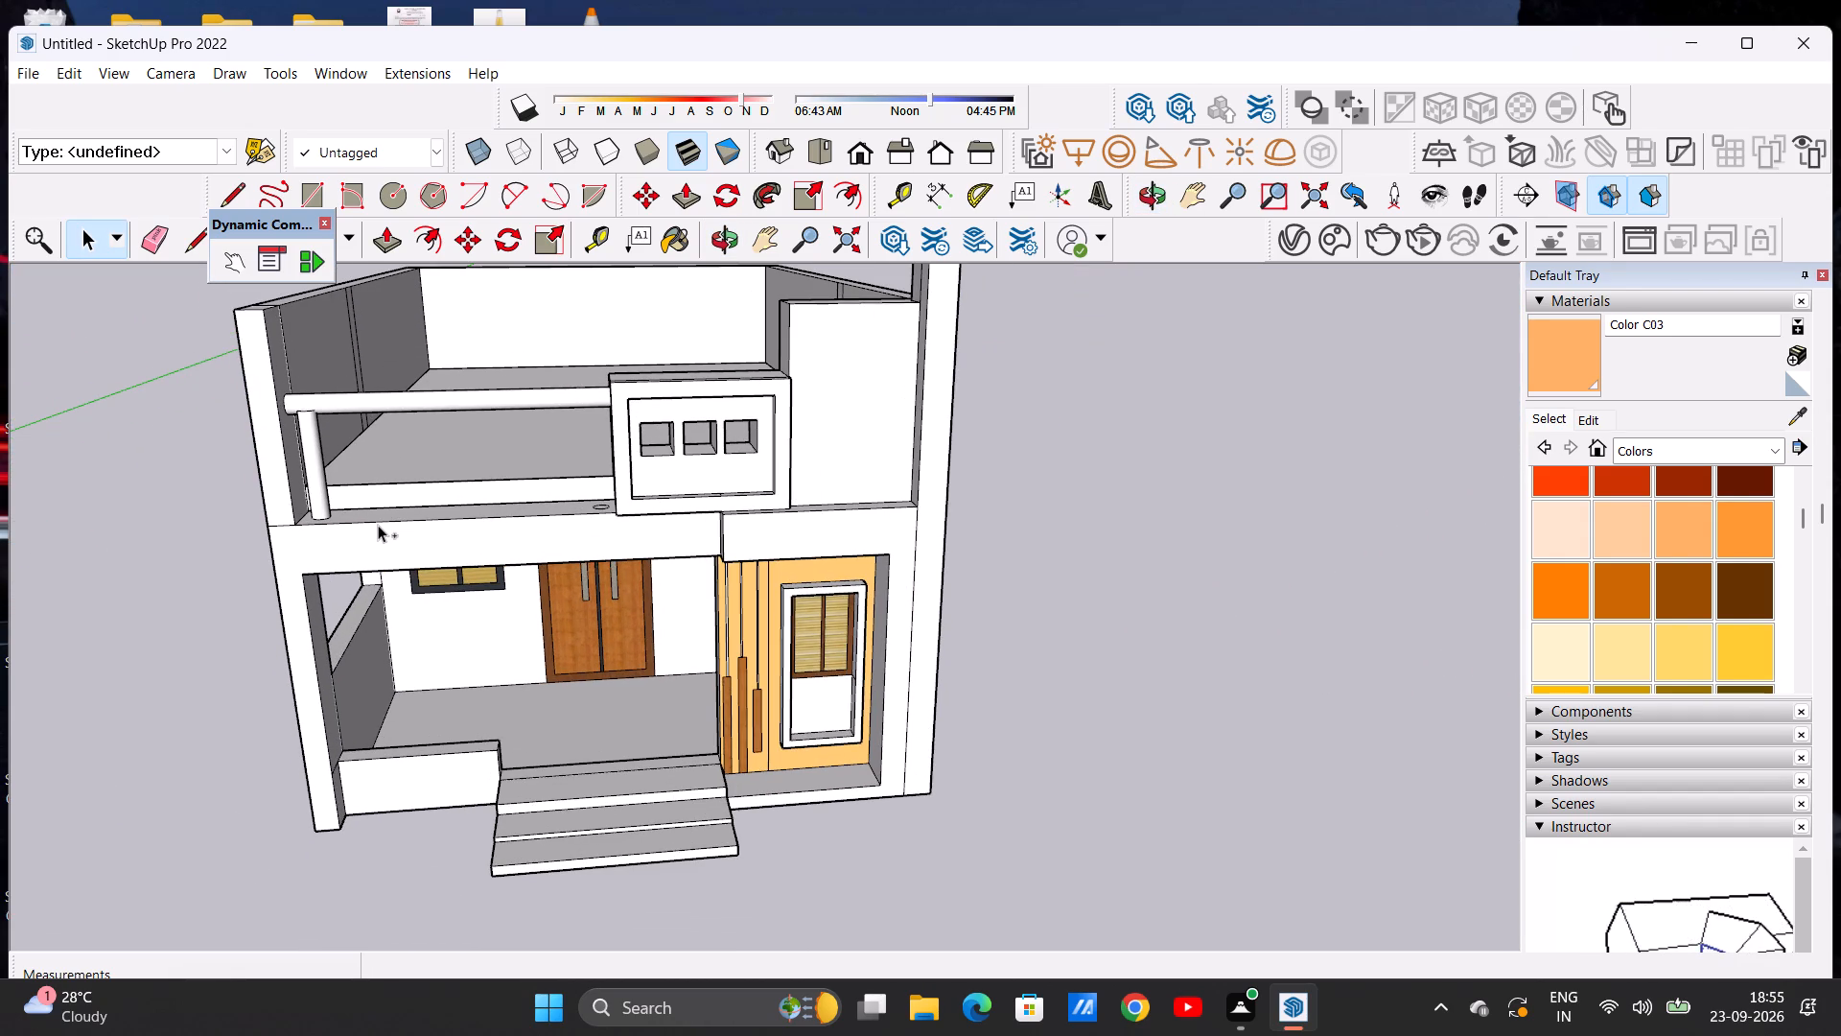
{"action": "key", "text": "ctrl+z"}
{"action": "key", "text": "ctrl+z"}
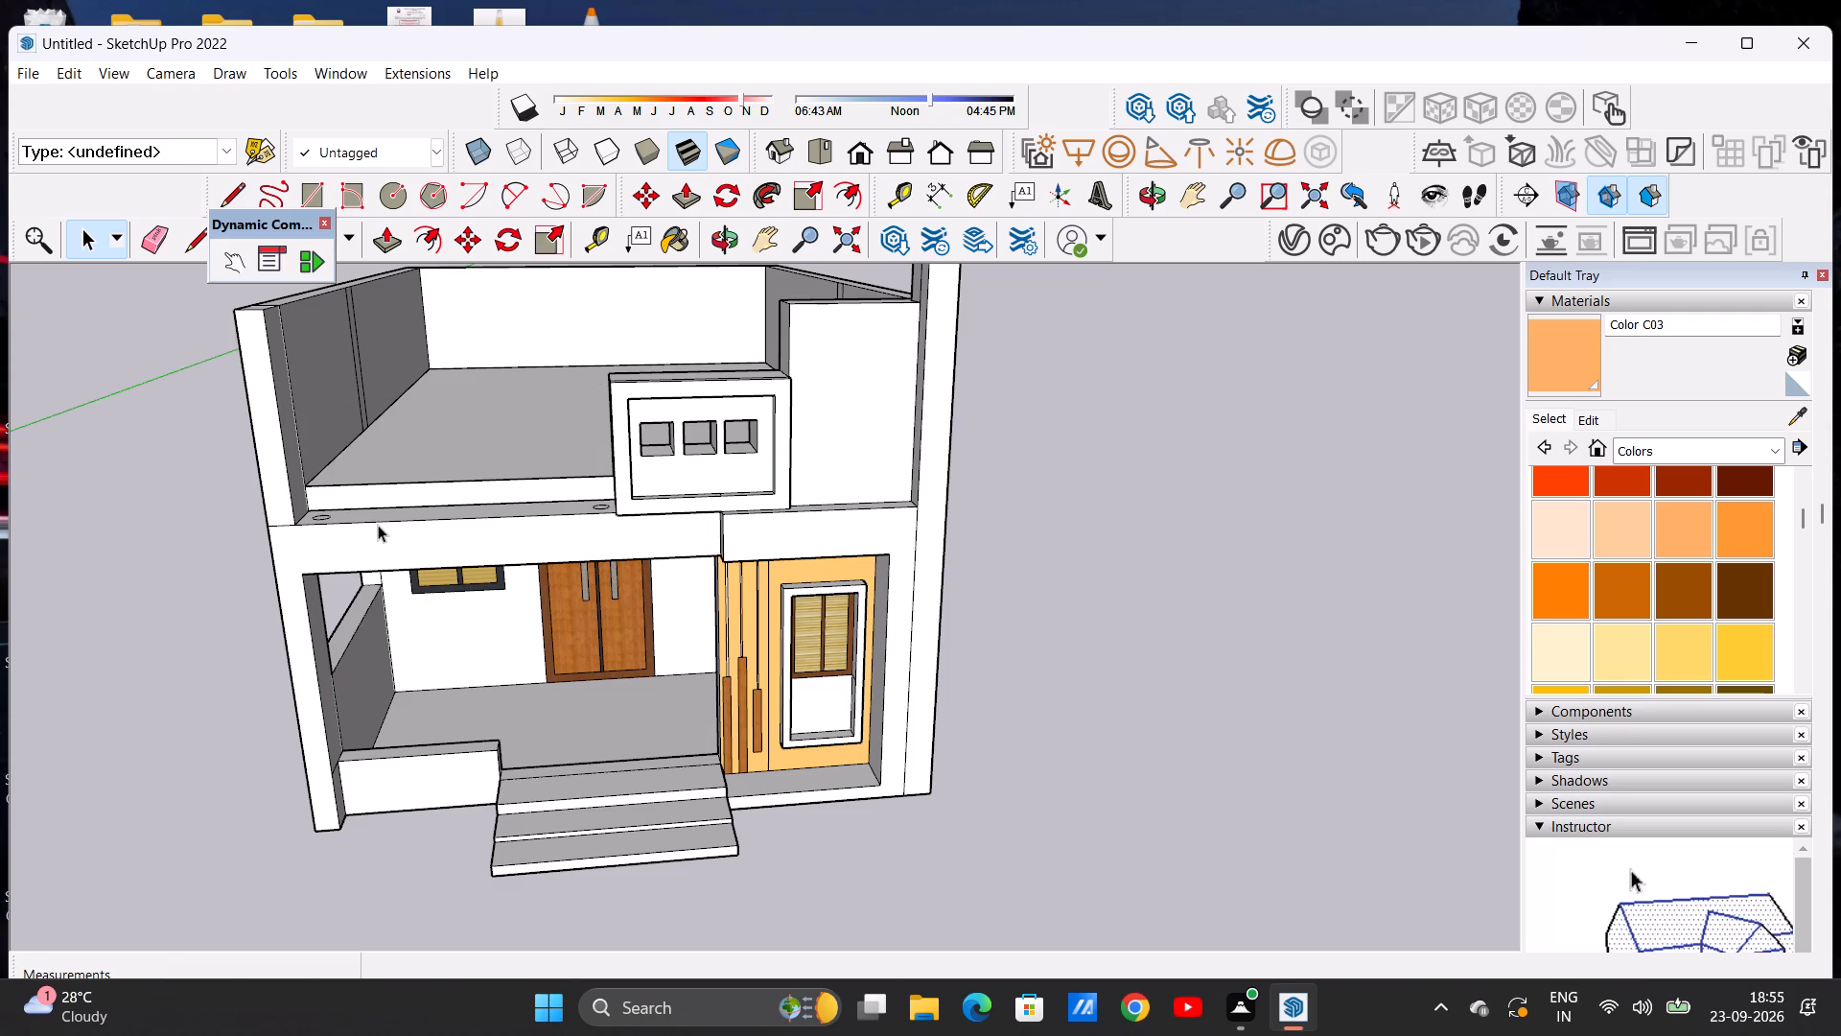
Push/Pull the circle on the framed parapet's side about 9' 2 1/8" to the corner column as a horizontal rail.
{"action": "middle_click_drag", "start_coordinate": [403, 522], "coordinate": [562, 566]}
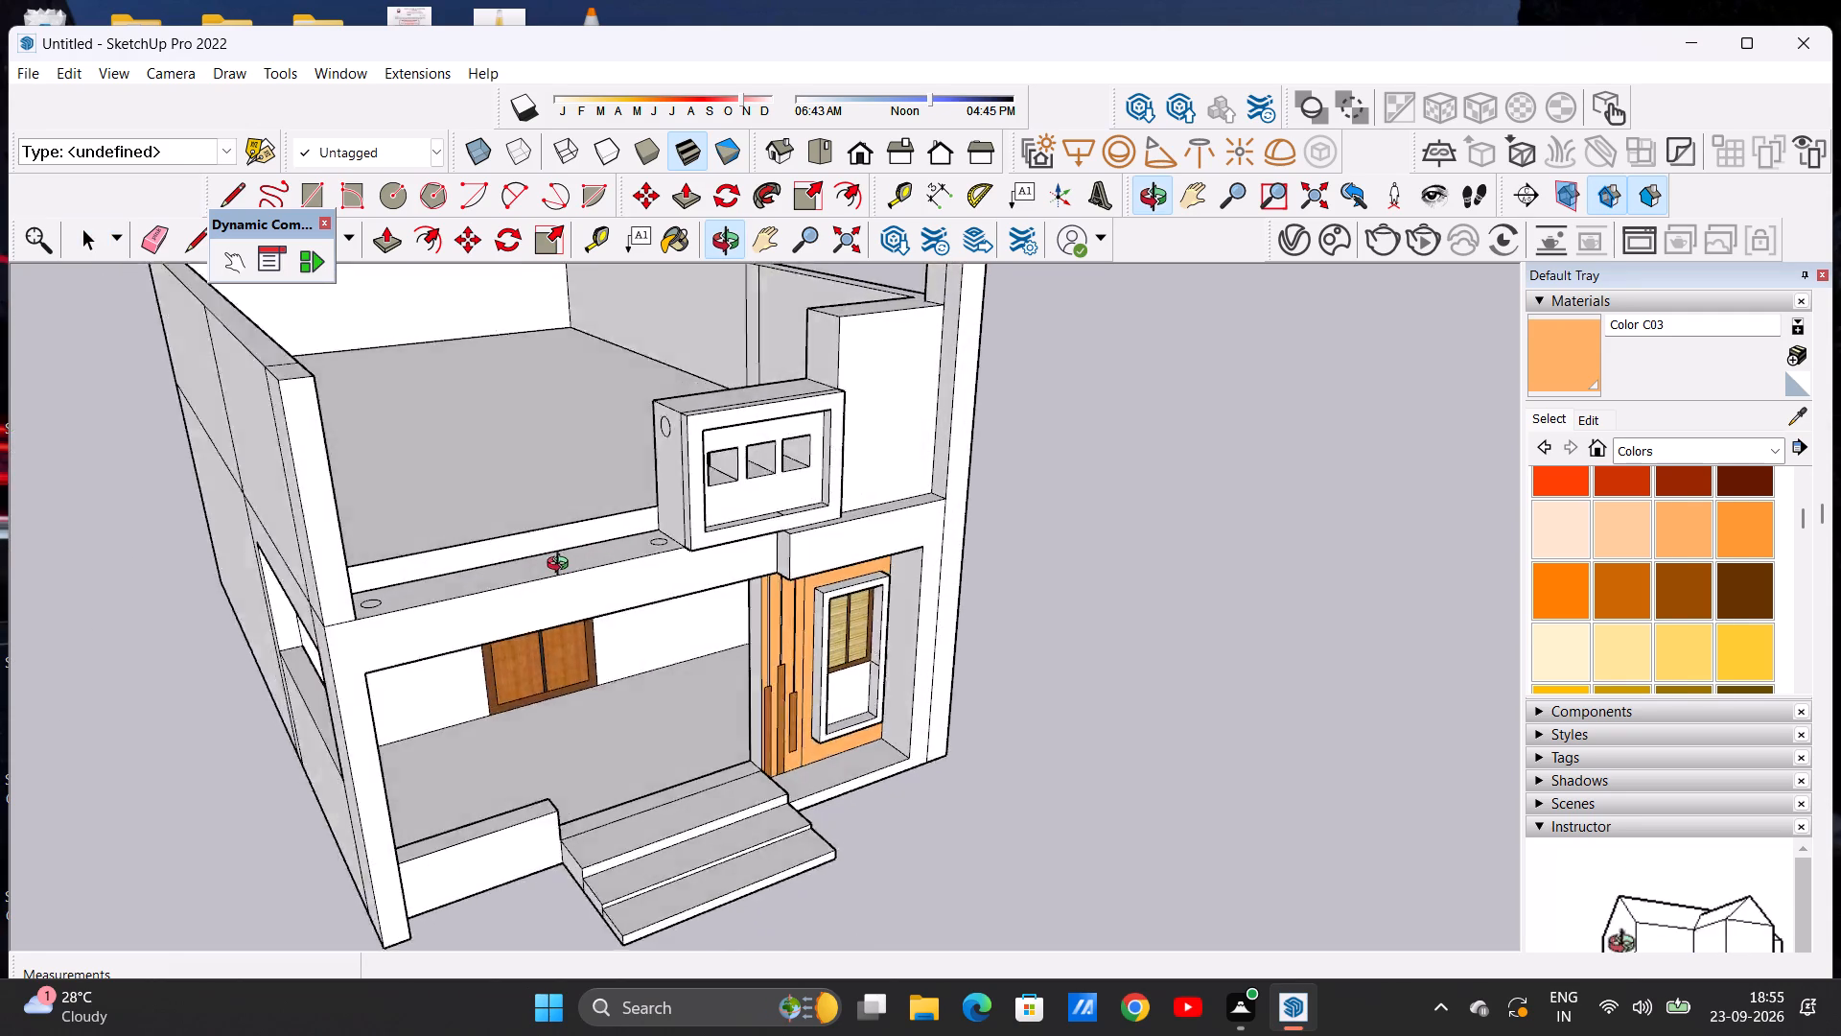
{"action": "middle_click_drag", "start_coordinate": [562, 566], "coordinate": [461, 619]}
{"action": "scroll", "coordinate": [556, 483], "scroll_direction": "up", "scroll_amount": 4}
{"action": "scroll", "coordinate": [640, 437], "scroll_direction": "up", "scroll_amount": 3}
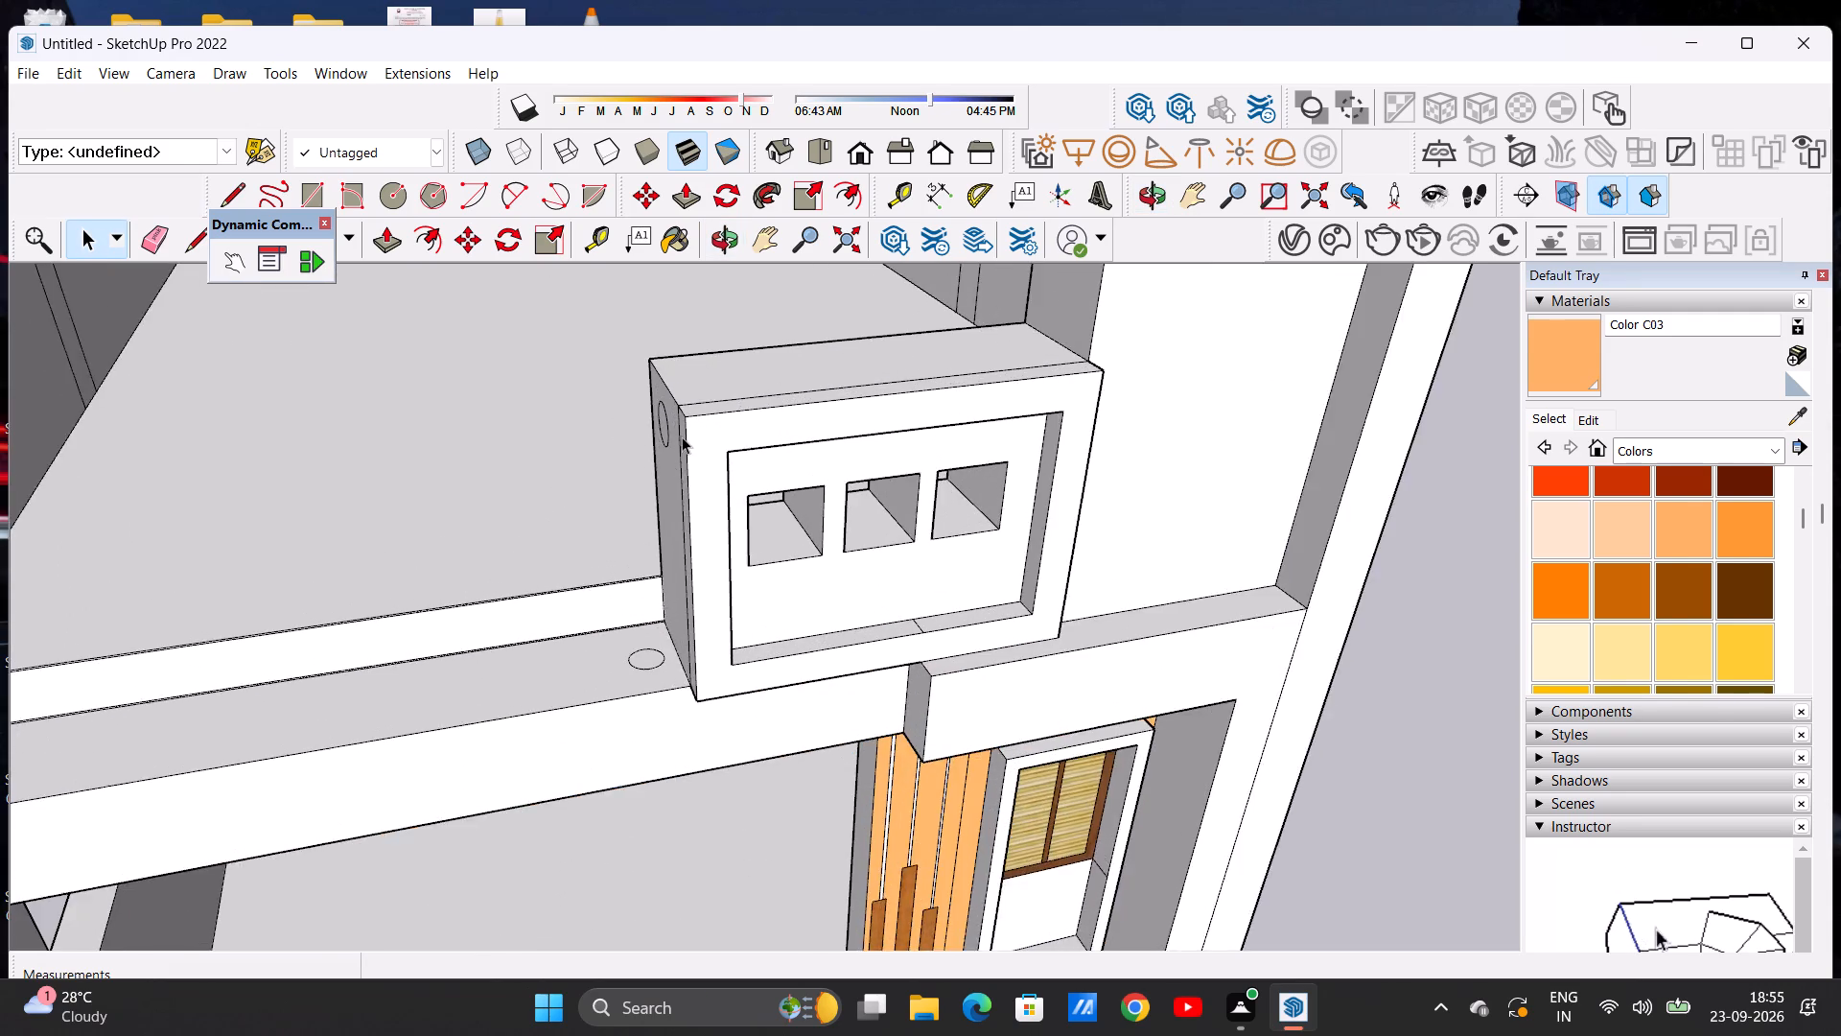
{"action": "scroll", "coordinate": [679, 445], "scroll_direction": "down", "scroll_amount": 6}
{"action": "left_click", "coordinate": [389, 232]}
{"action": "scroll", "coordinate": [536, 457], "scroll_direction": "up", "scroll_amount": 2}
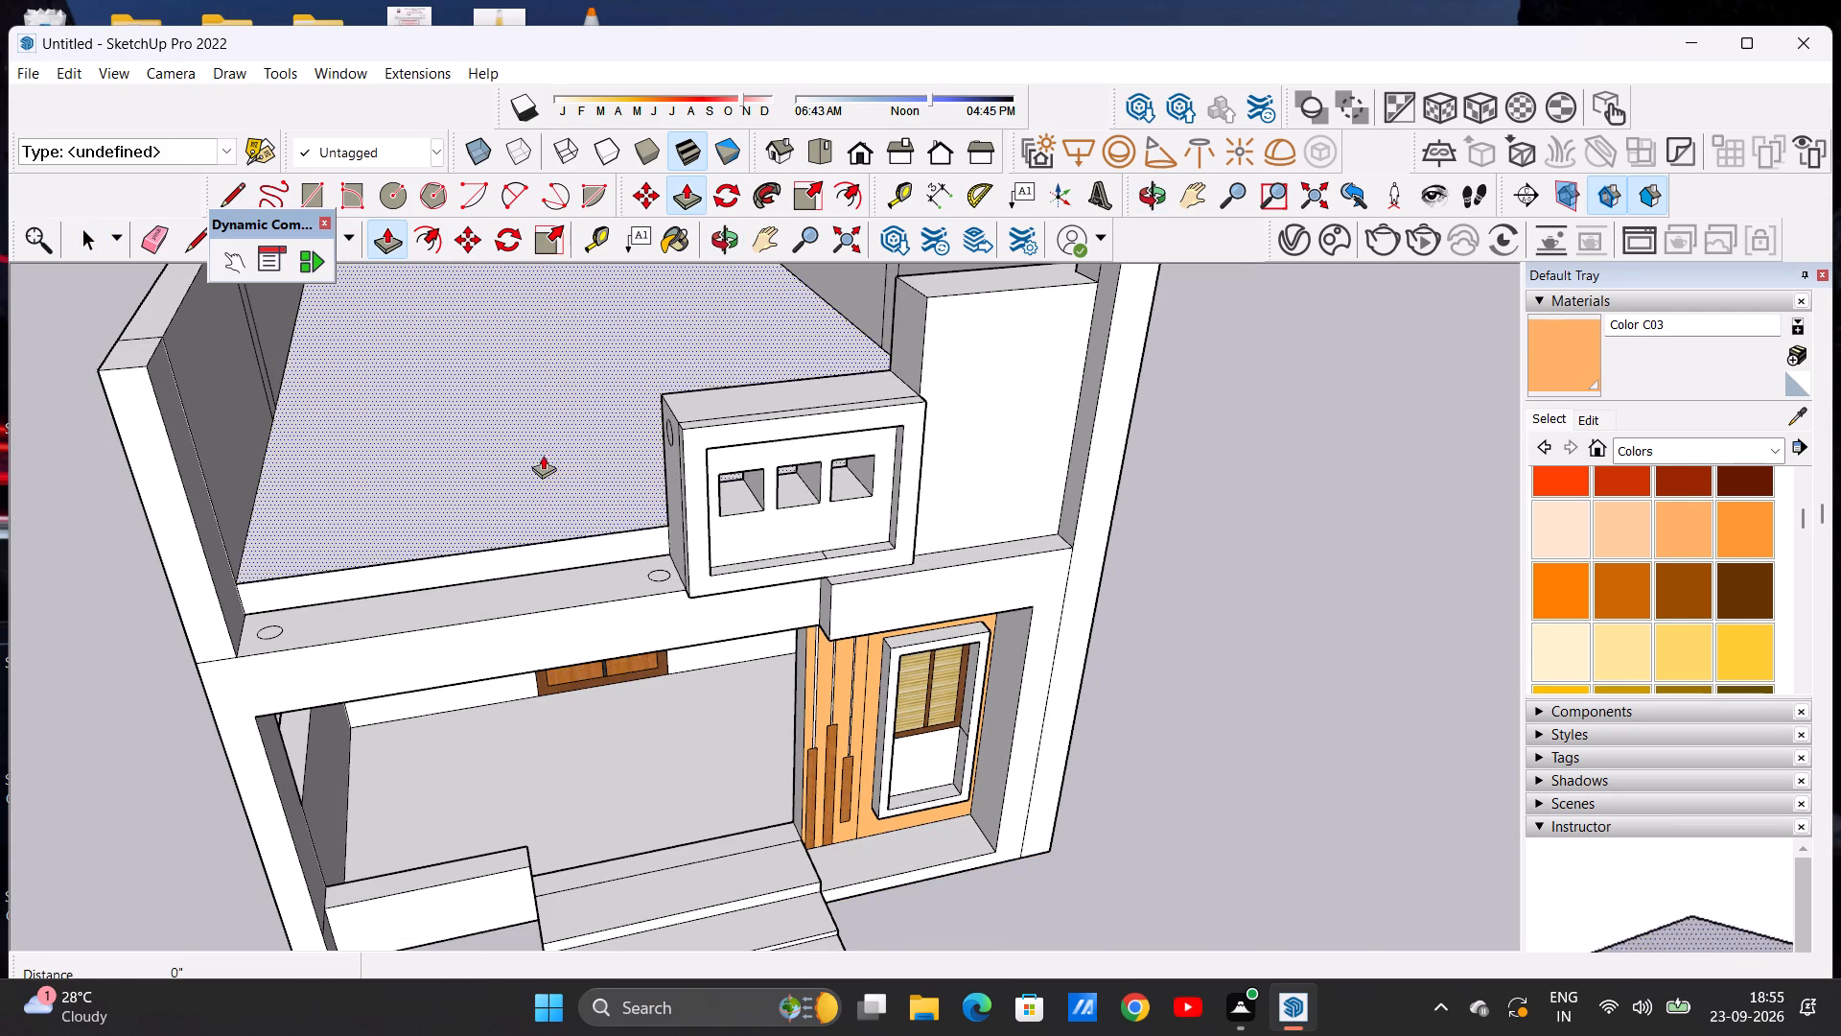
{"action": "scroll", "coordinate": [543, 455], "scroll_direction": "up", "scroll_amount": 6}
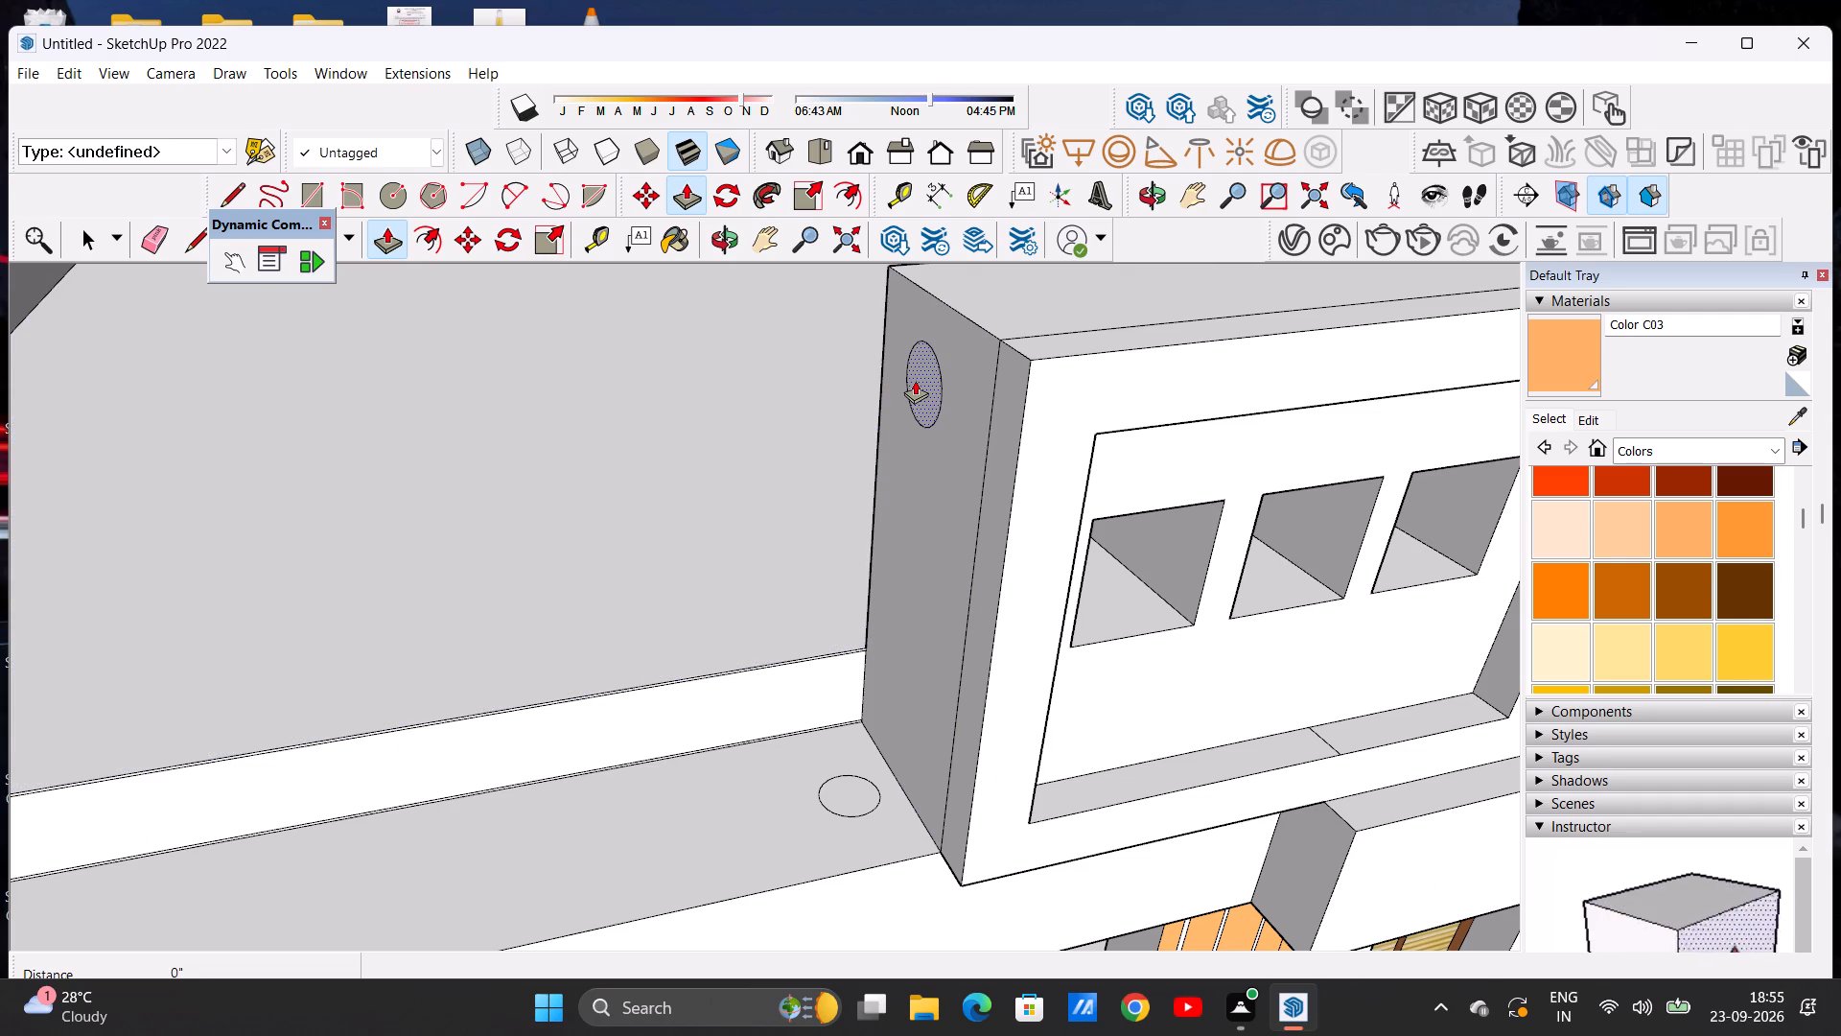
{"action": "left_click", "coordinate": [915, 380]}
{"action": "scroll", "coordinate": [392, 554], "scroll_direction": "down", "scroll_amount": 10}
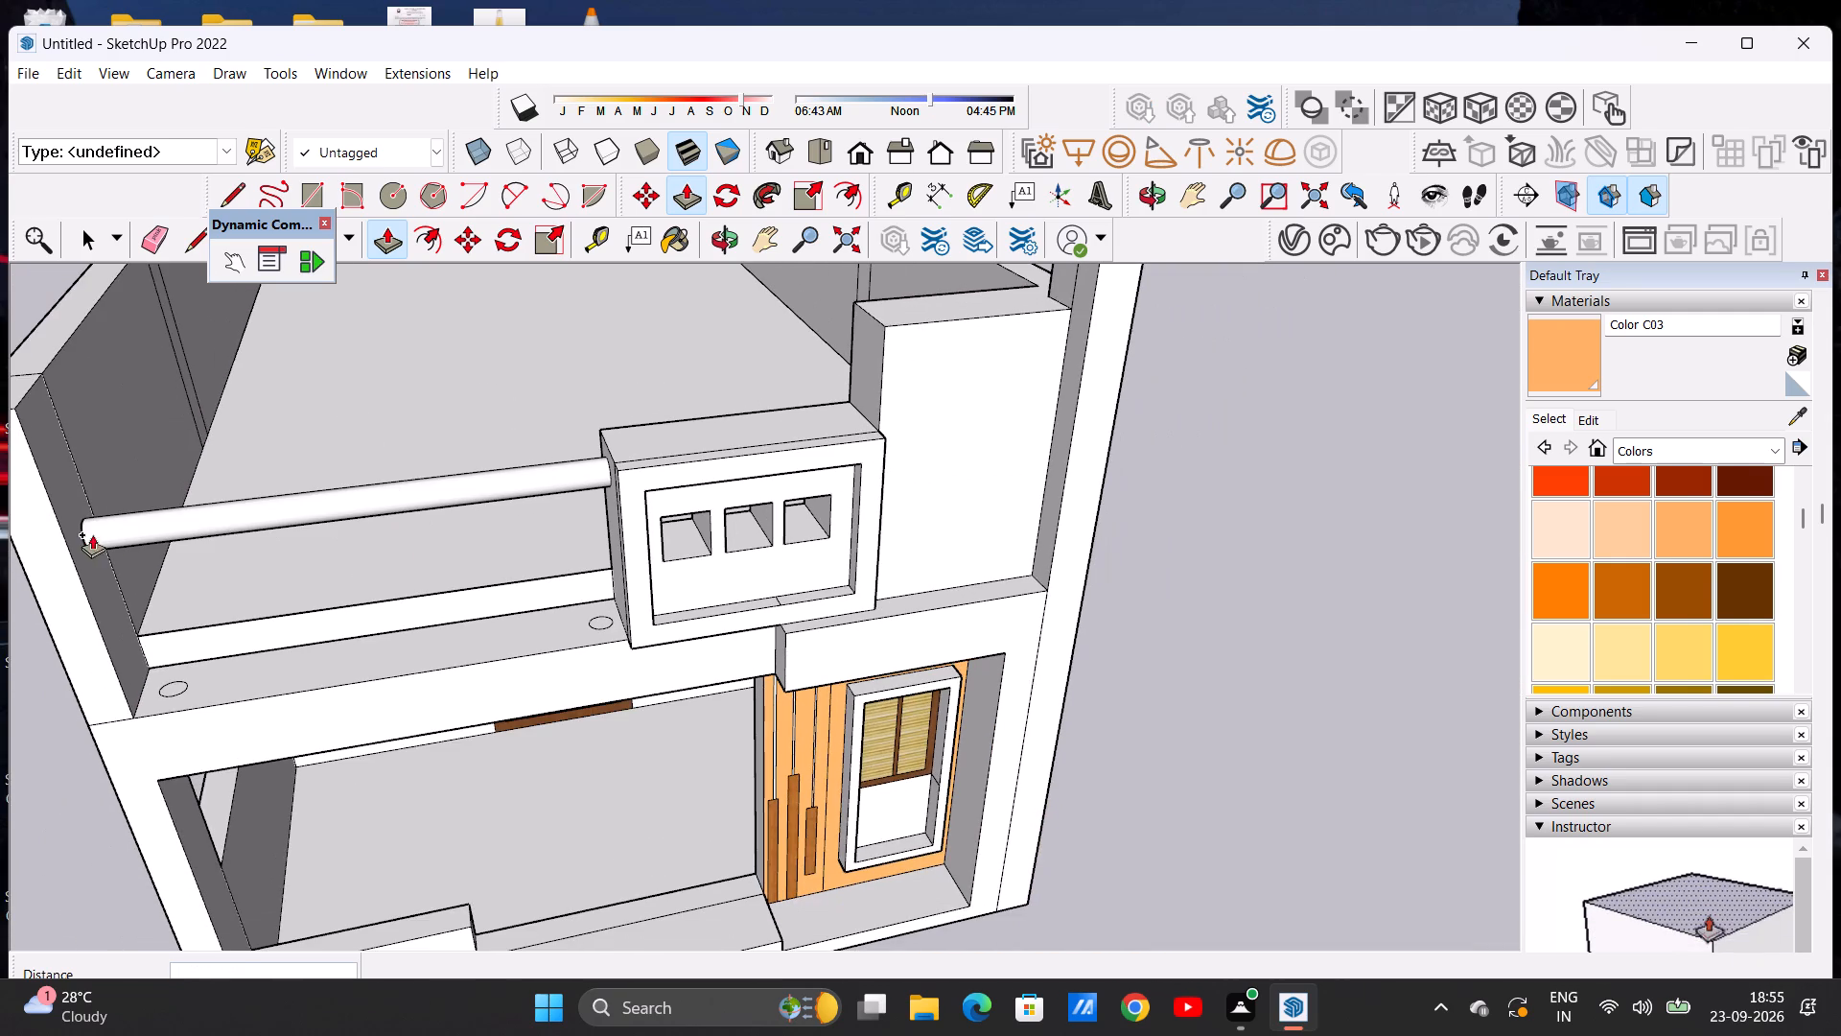
{"action": "left_click", "coordinate": [77, 524]}
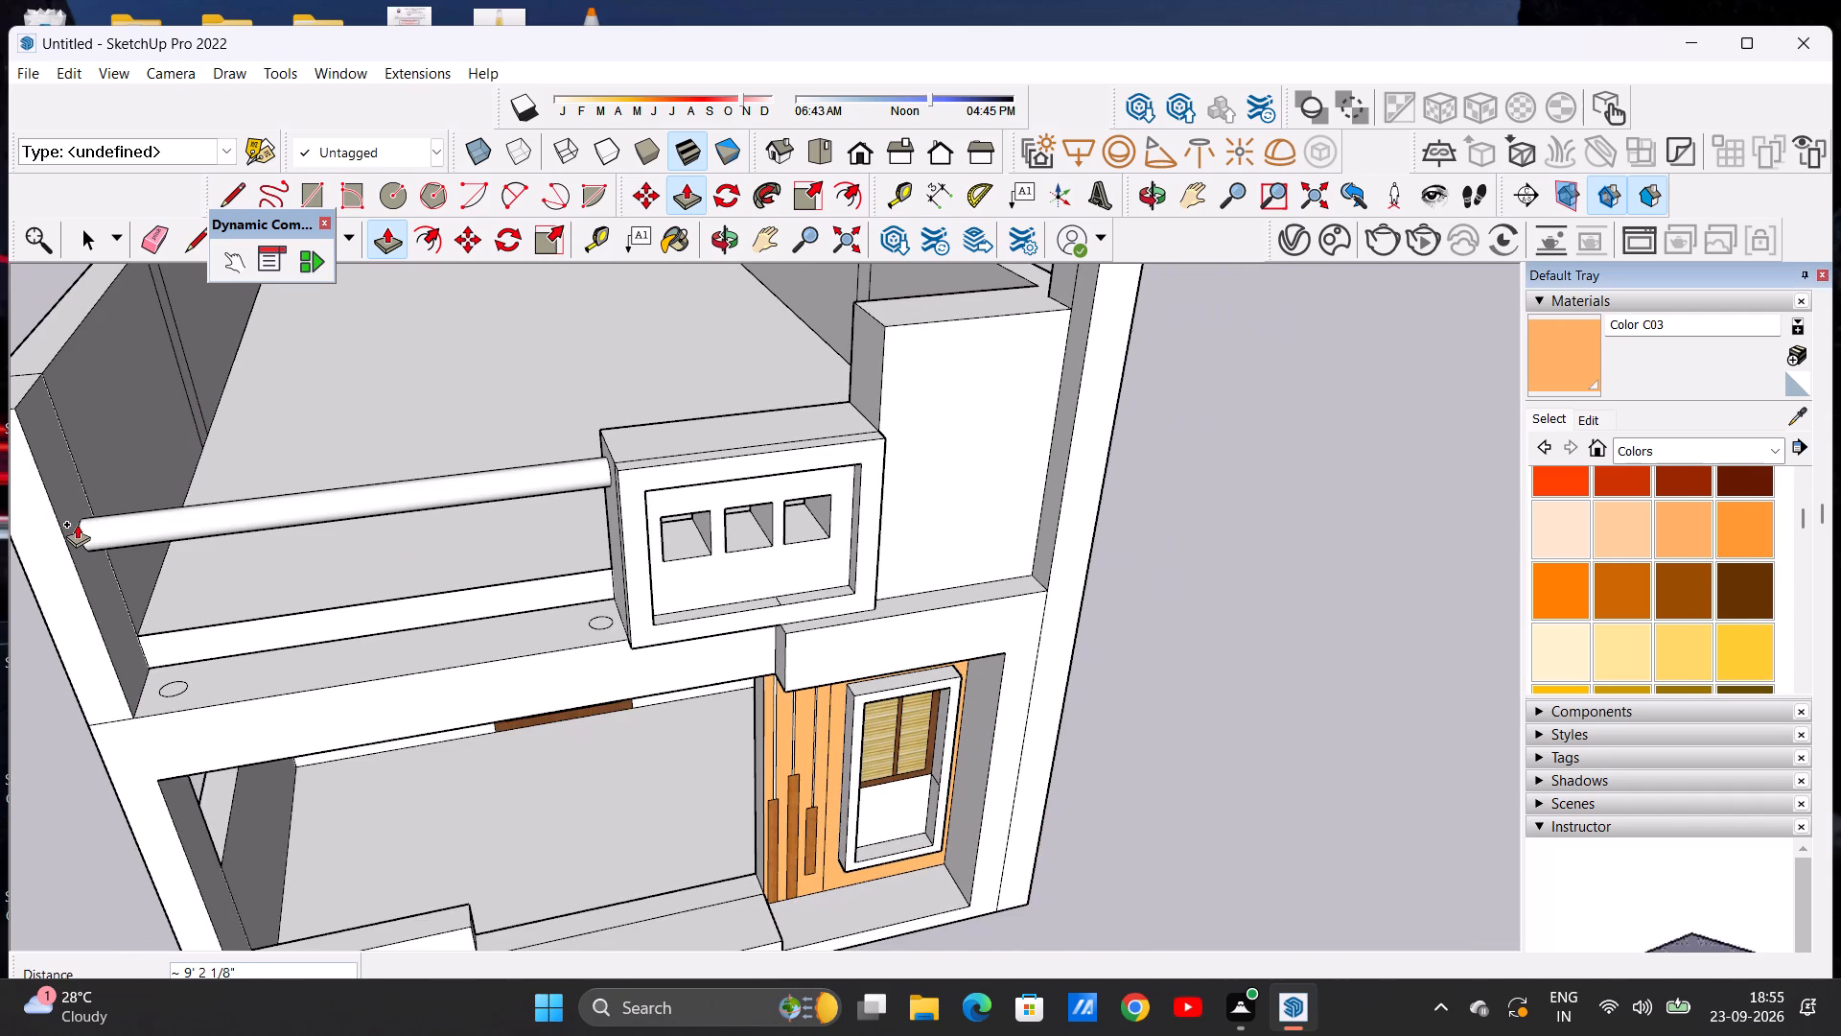
{"action": "key", "text": "space"}
Delete the two circles with their faces from both ends of the front ledge's top.
{"action": "scroll", "coordinate": [469, 645], "scroll_direction": "up", "scroll_amount": 8}
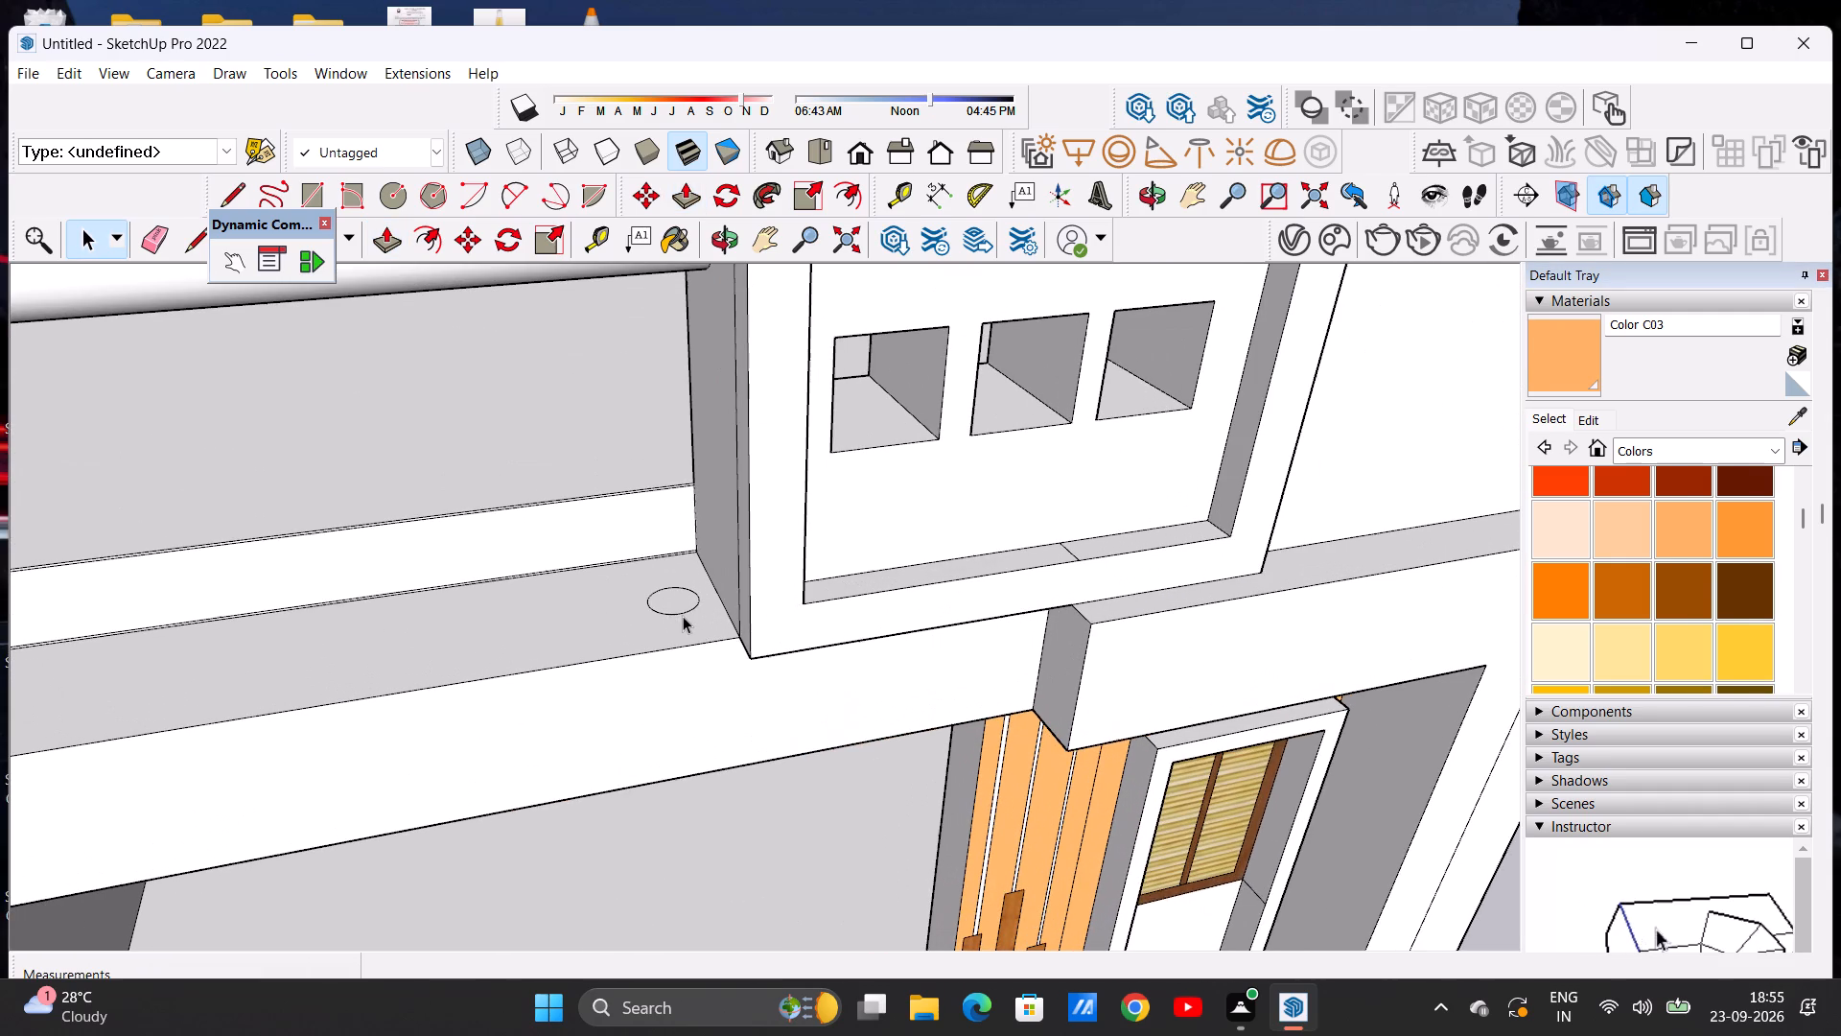
{"action": "double_click", "coordinate": [676, 610]}
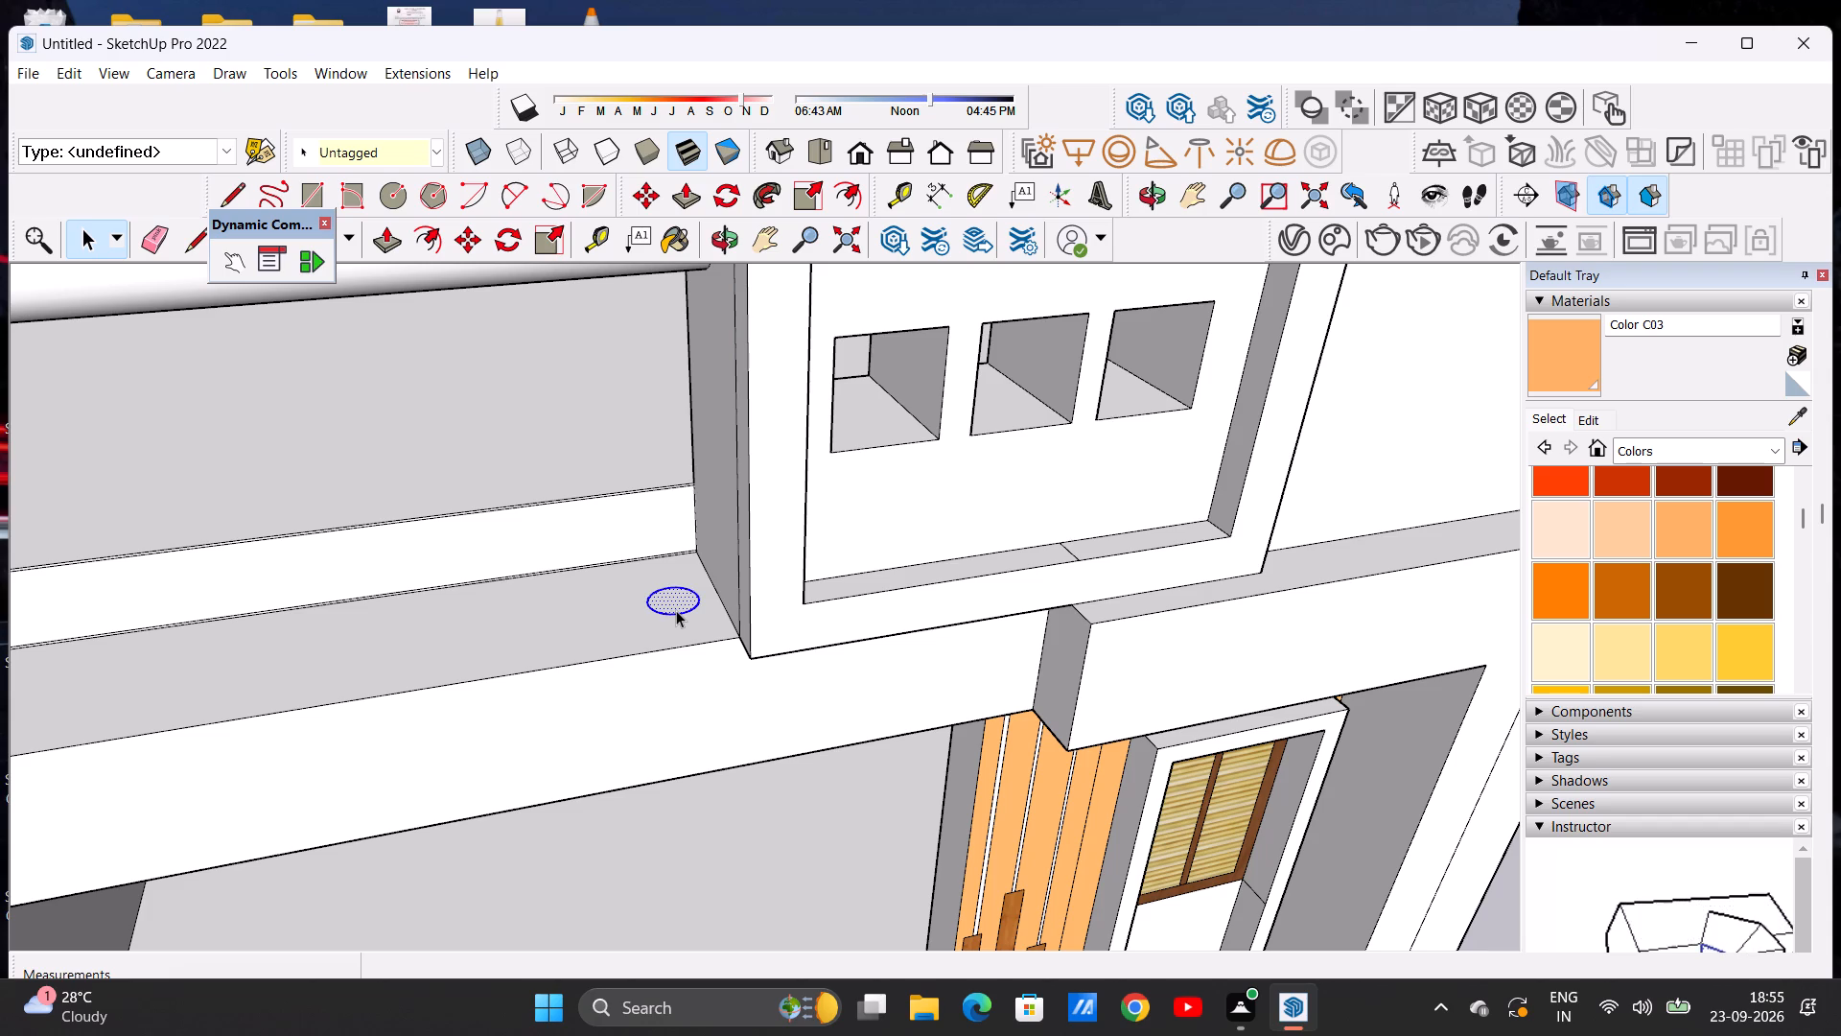
{"action": "key", "text": "Delete"}
{"action": "scroll", "coordinate": [652, 578], "scroll_direction": "down", "scroll_amount": 10}
{"action": "scroll", "coordinate": [33, 745], "scroll_direction": "up", "scroll_amount": 6}
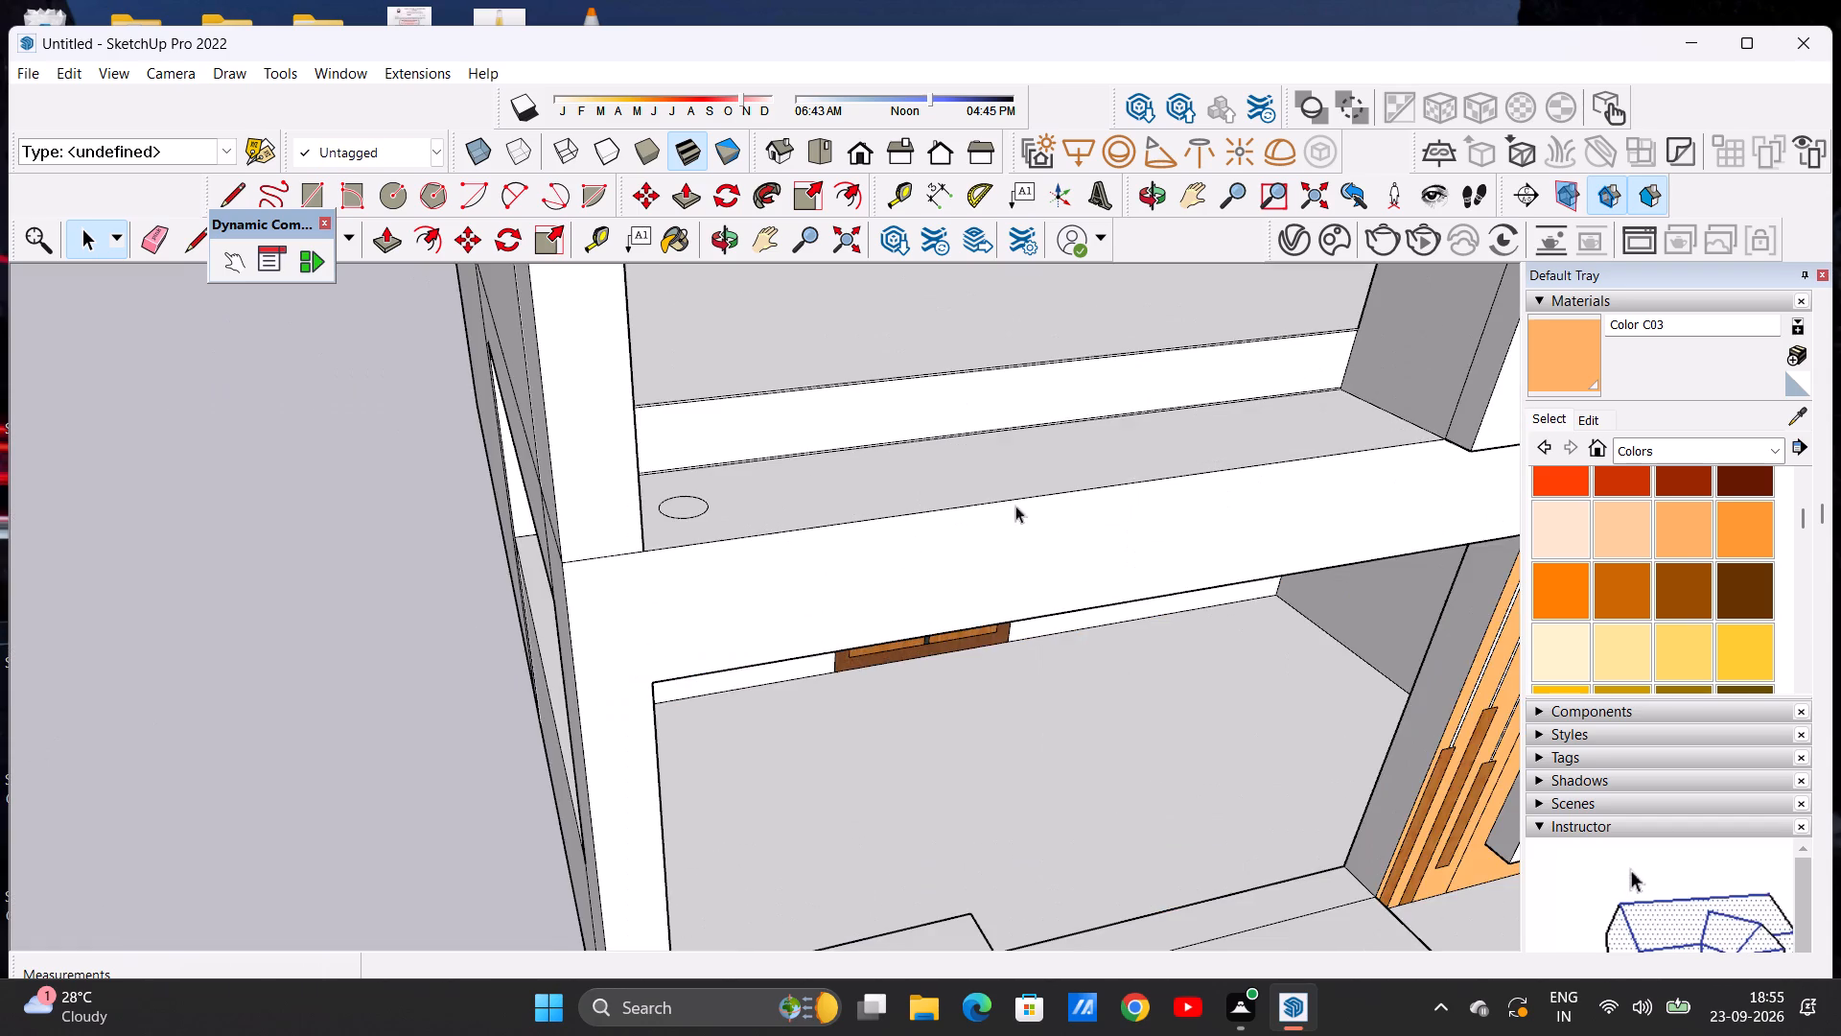
{"action": "scroll", "coordinate": [803, 498], "scroll_direction": "up", "scroll_amount": 5}
{"action": "double_click", "coordinate": [610, 521]}
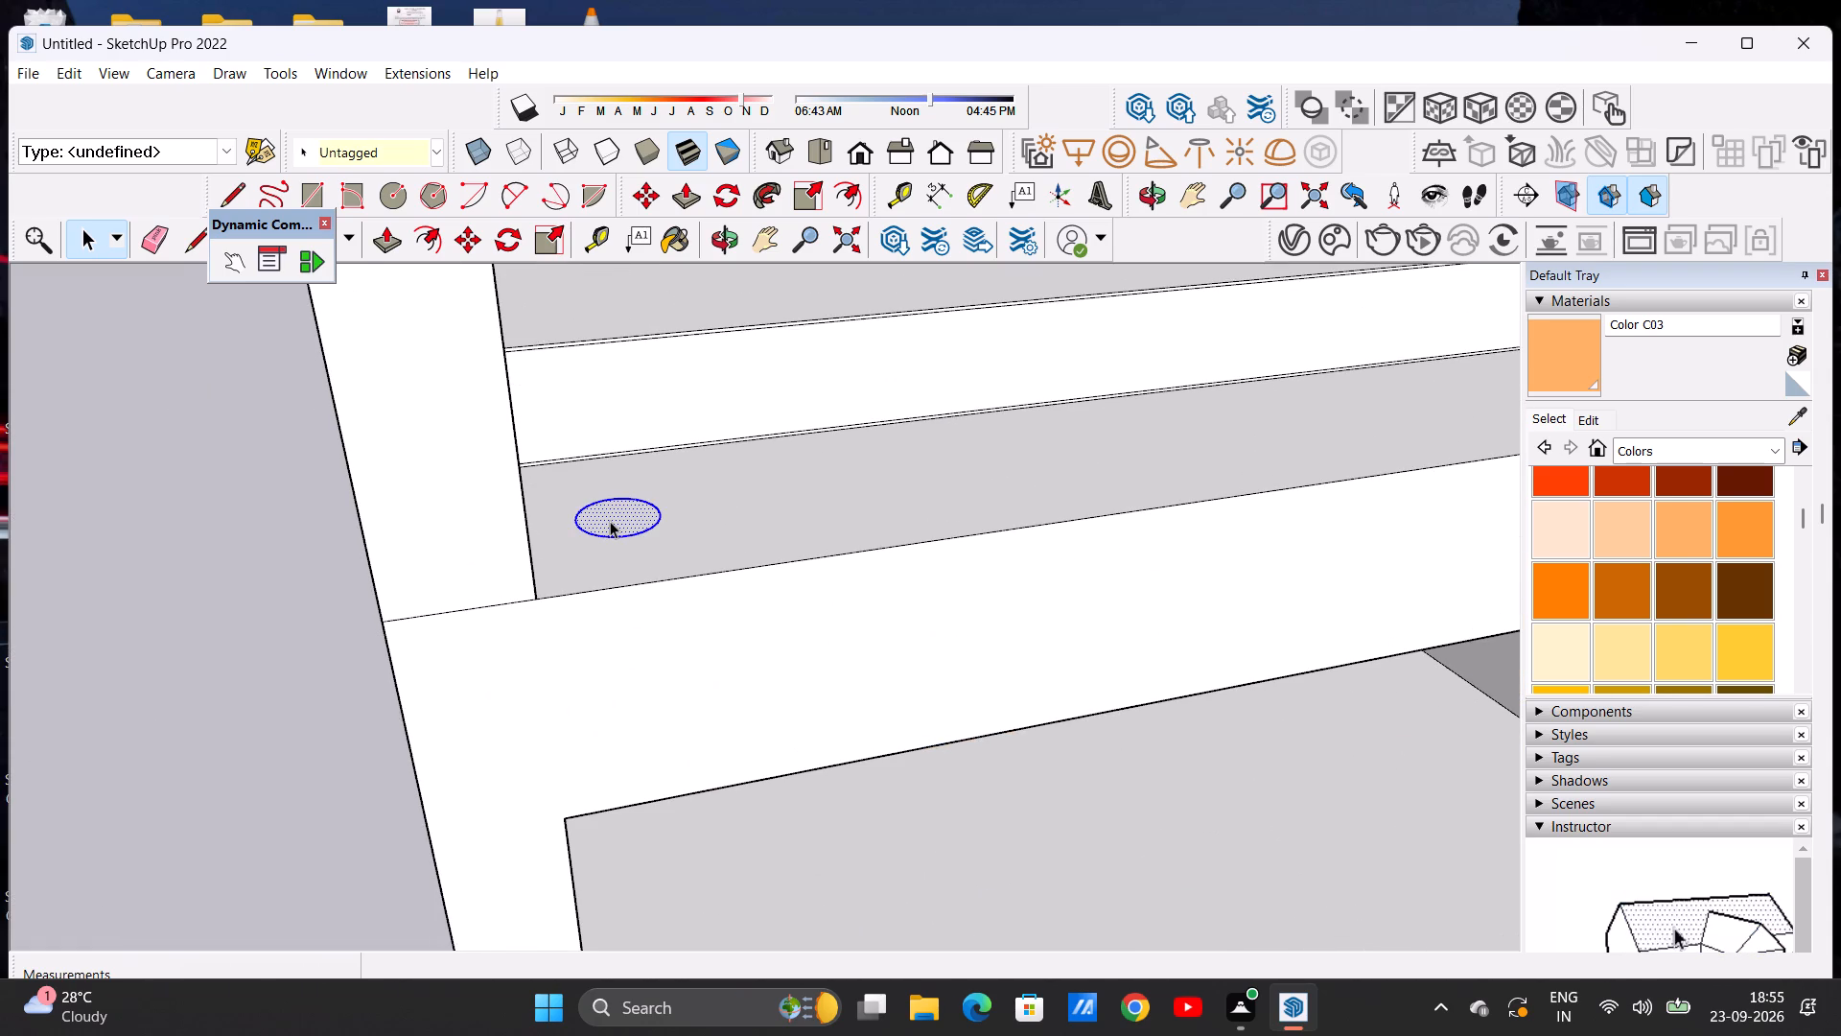
{"action": "key", "text": "Delete"}
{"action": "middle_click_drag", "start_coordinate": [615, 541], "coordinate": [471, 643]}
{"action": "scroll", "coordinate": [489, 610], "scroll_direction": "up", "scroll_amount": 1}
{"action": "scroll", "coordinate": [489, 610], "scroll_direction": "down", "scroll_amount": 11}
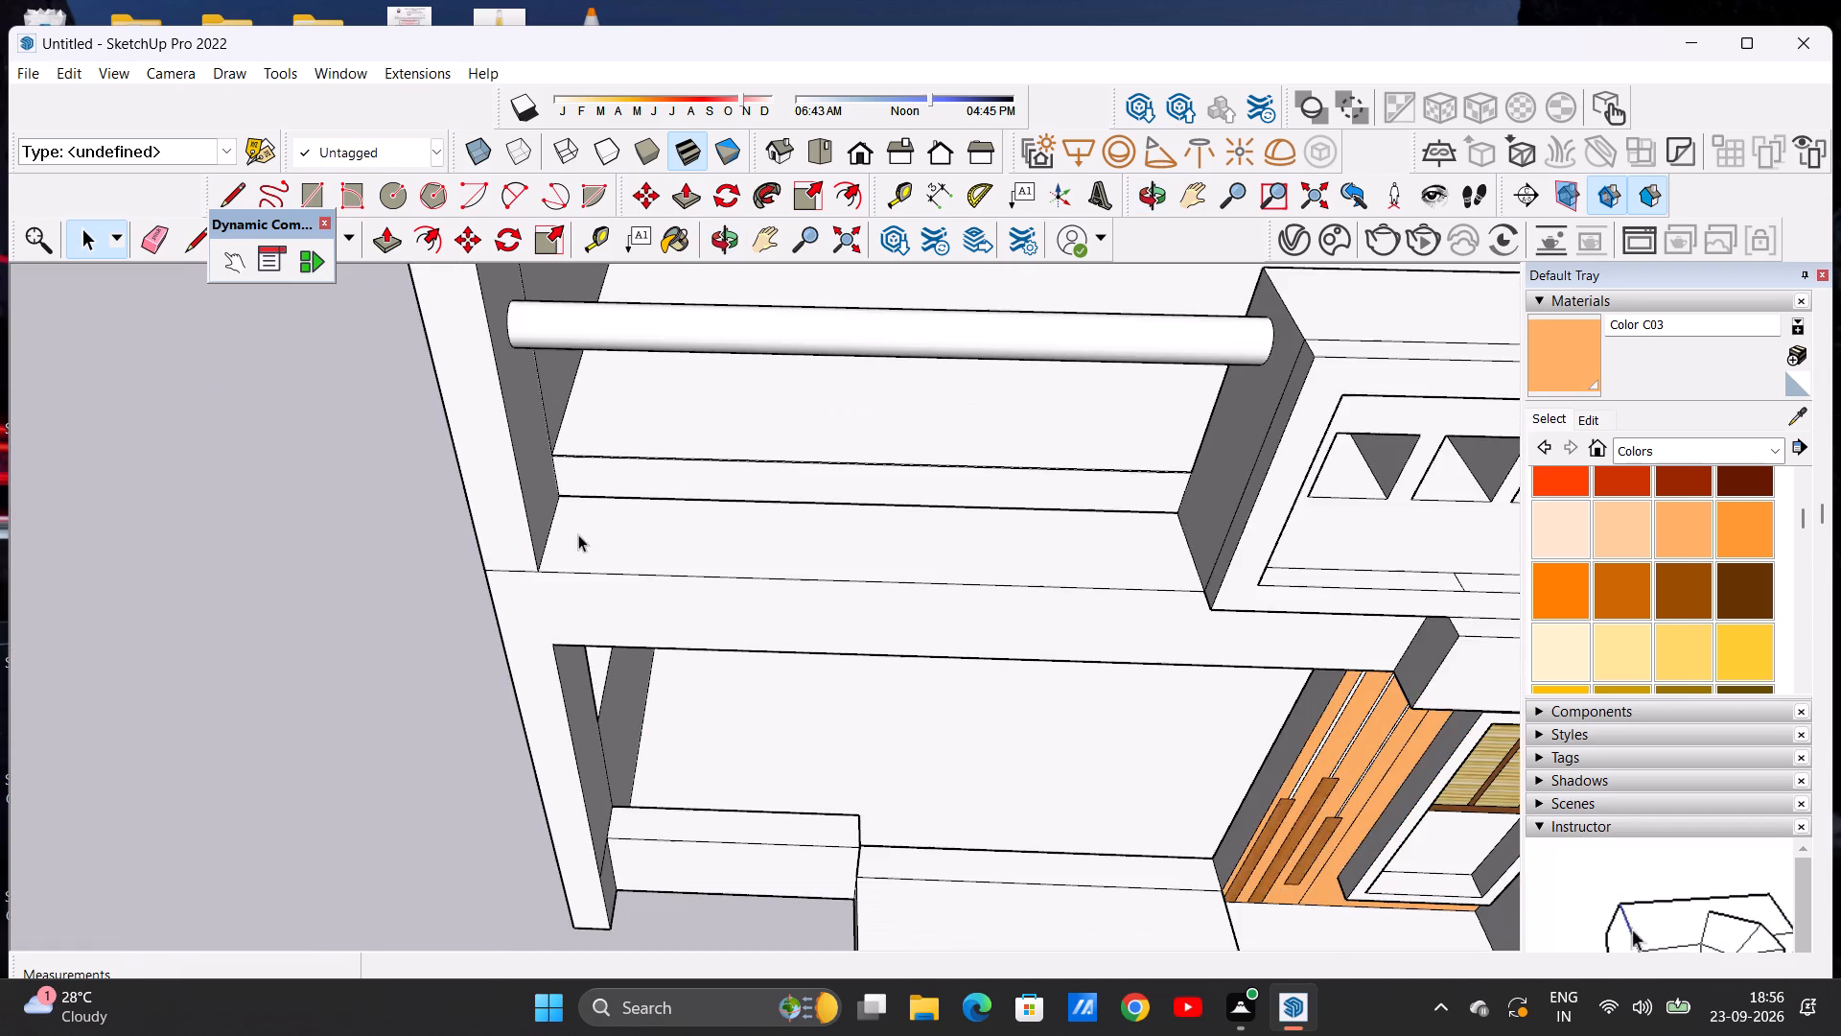
Draw a circle of about 2 5/8" radius on the front ledge's top beside the corner column.
{"action": "middle_click_drag", "start_coordinate": [578, 536], "coordinate": [626, 493]}
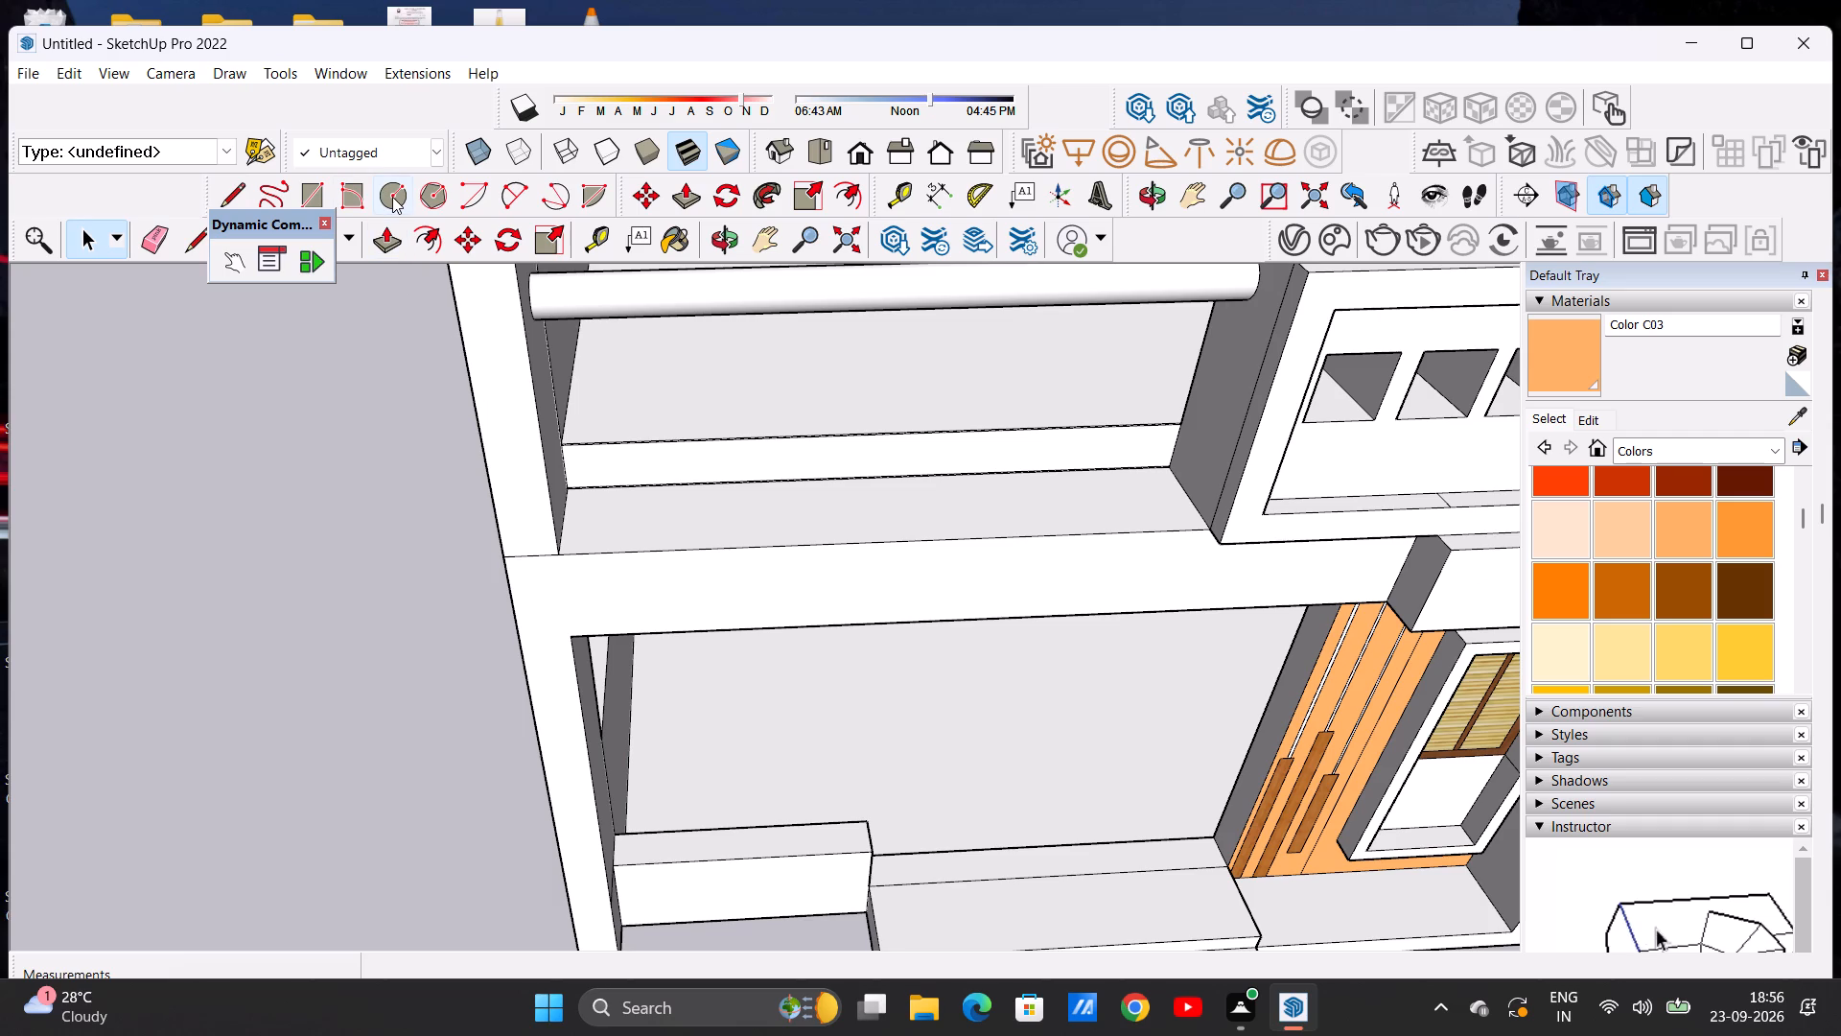
{"action": "left_click", "coordinate": [396, 195]}
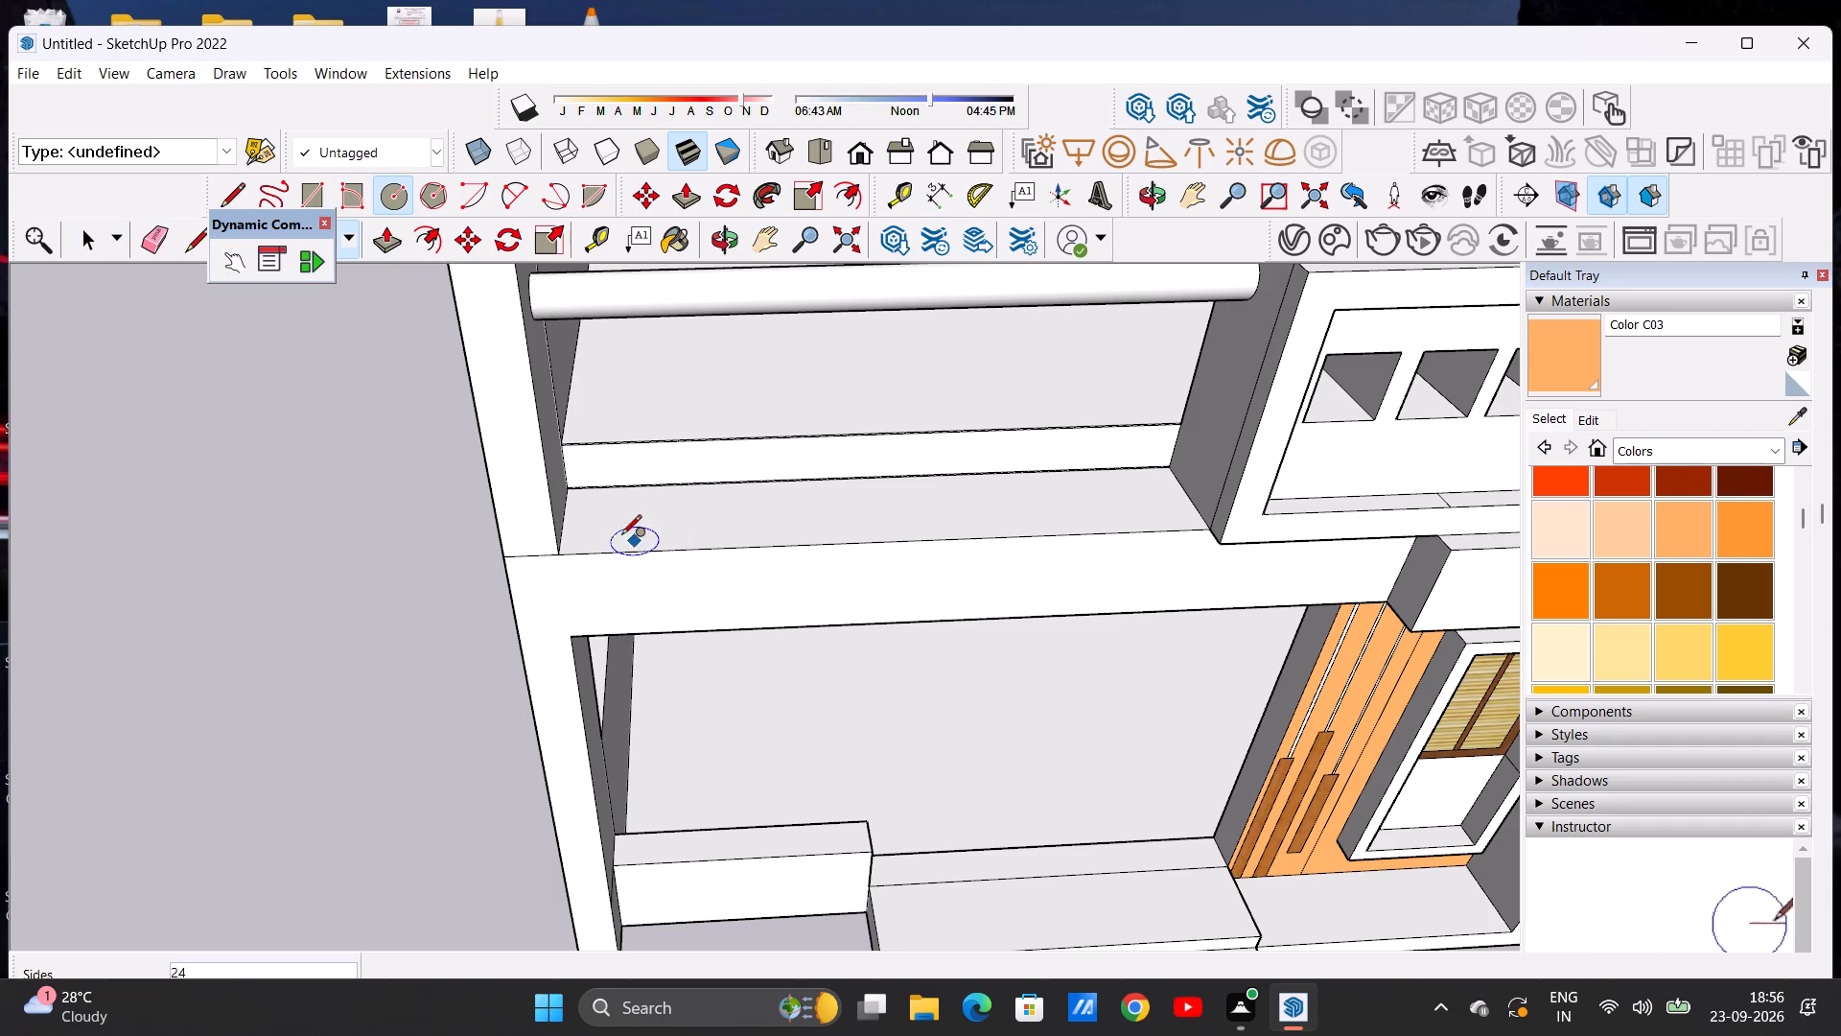
{"action": "scroll", "coordinate": [610, 529], "scroll_direction": "up", "scroll_amount": 4}
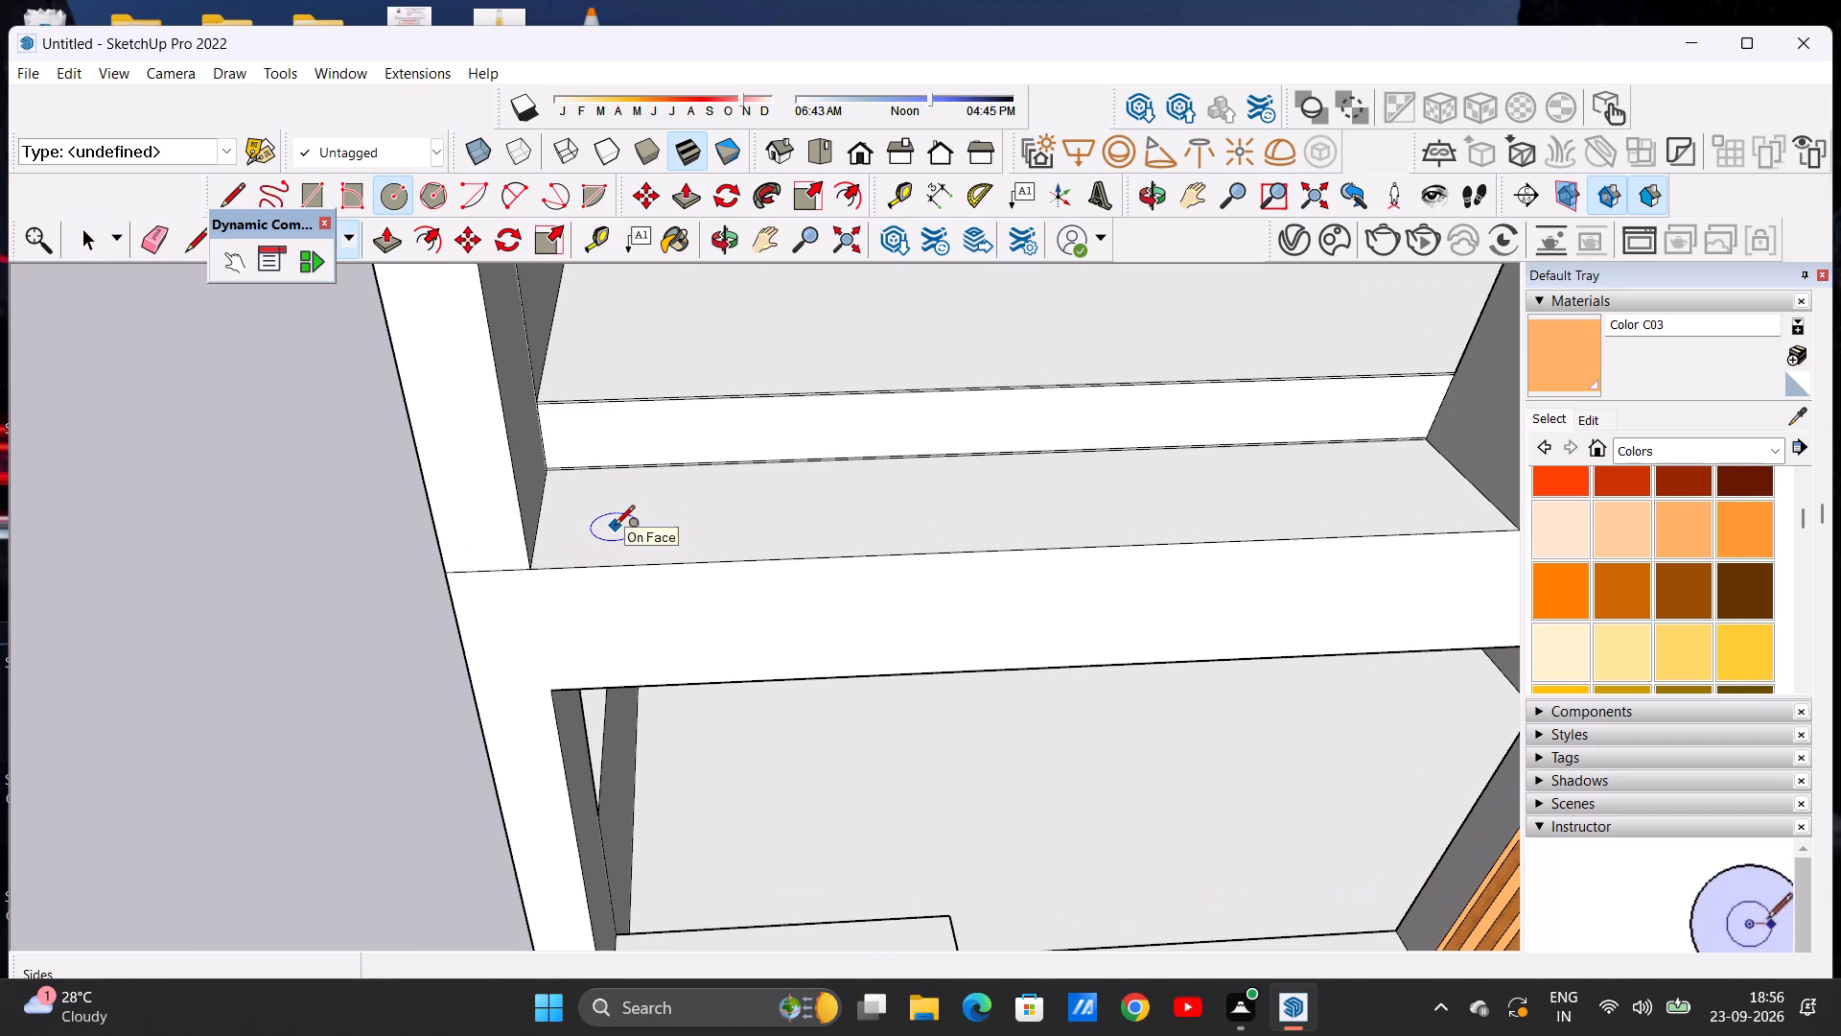
{"action": "left_click", "coordinate": [586, 517]}
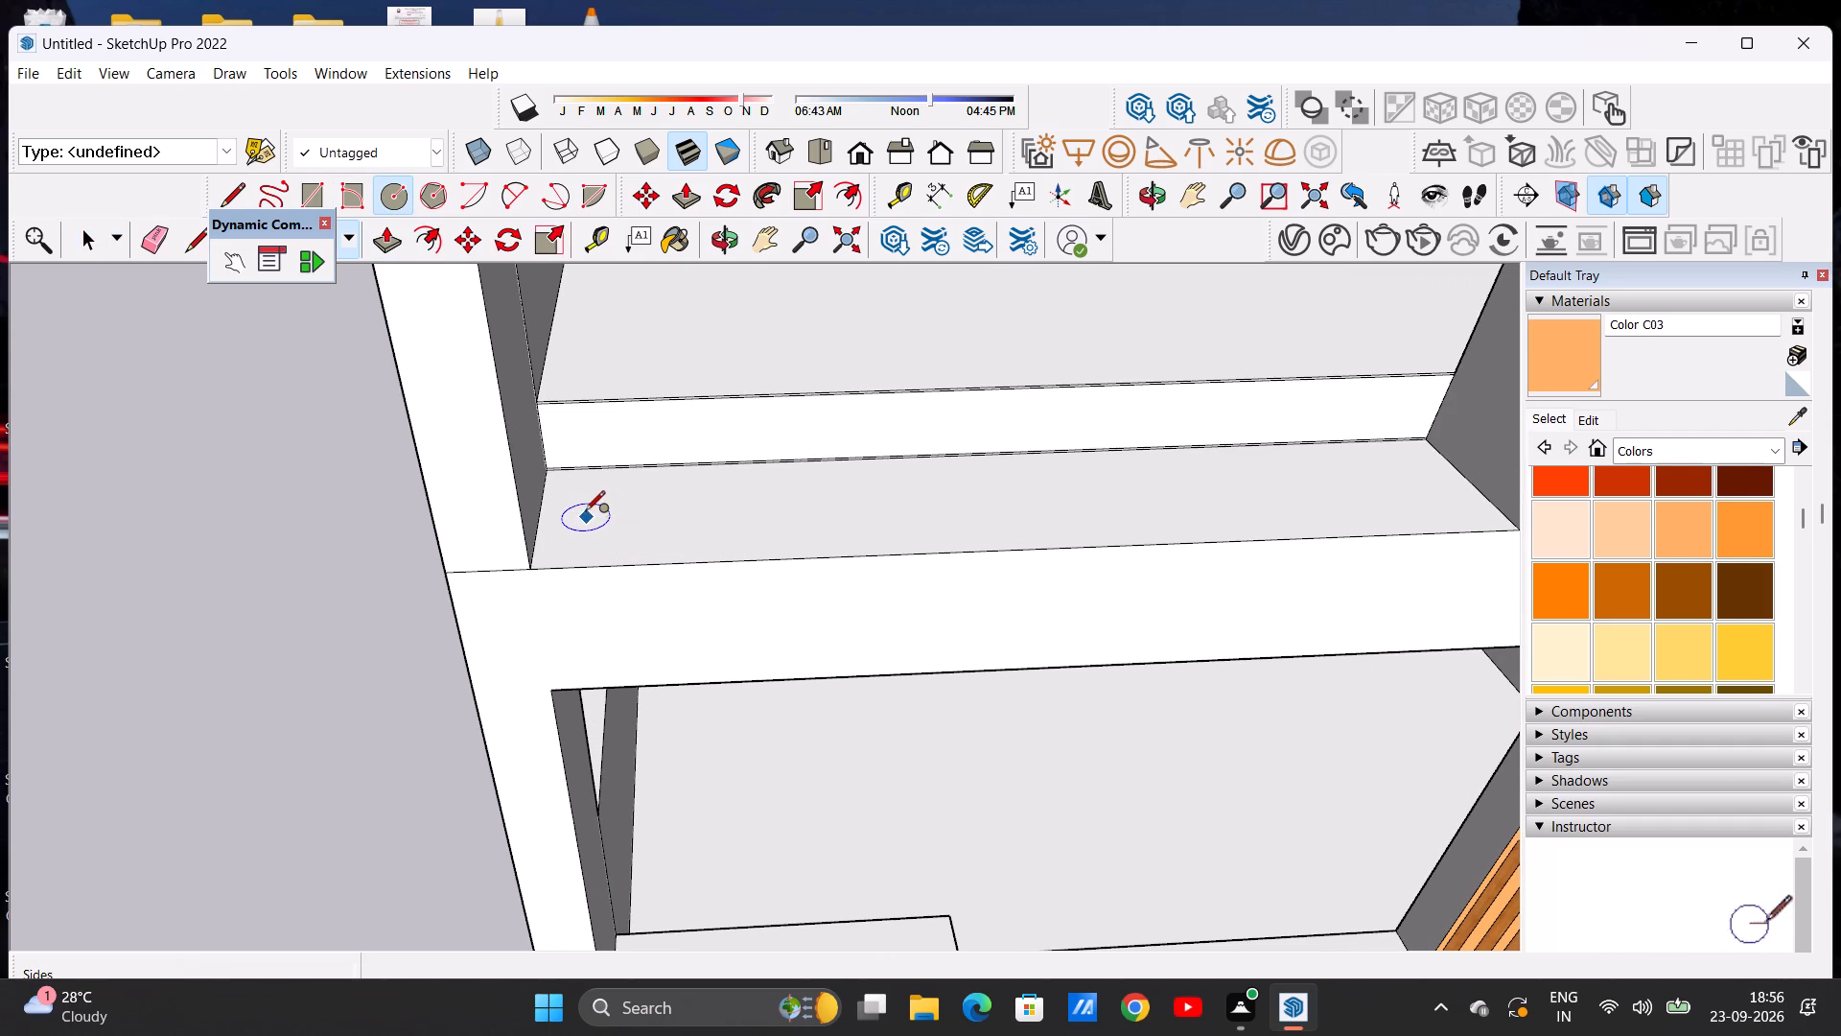
{"action": "left_click", "coordinate": [582, 504]}
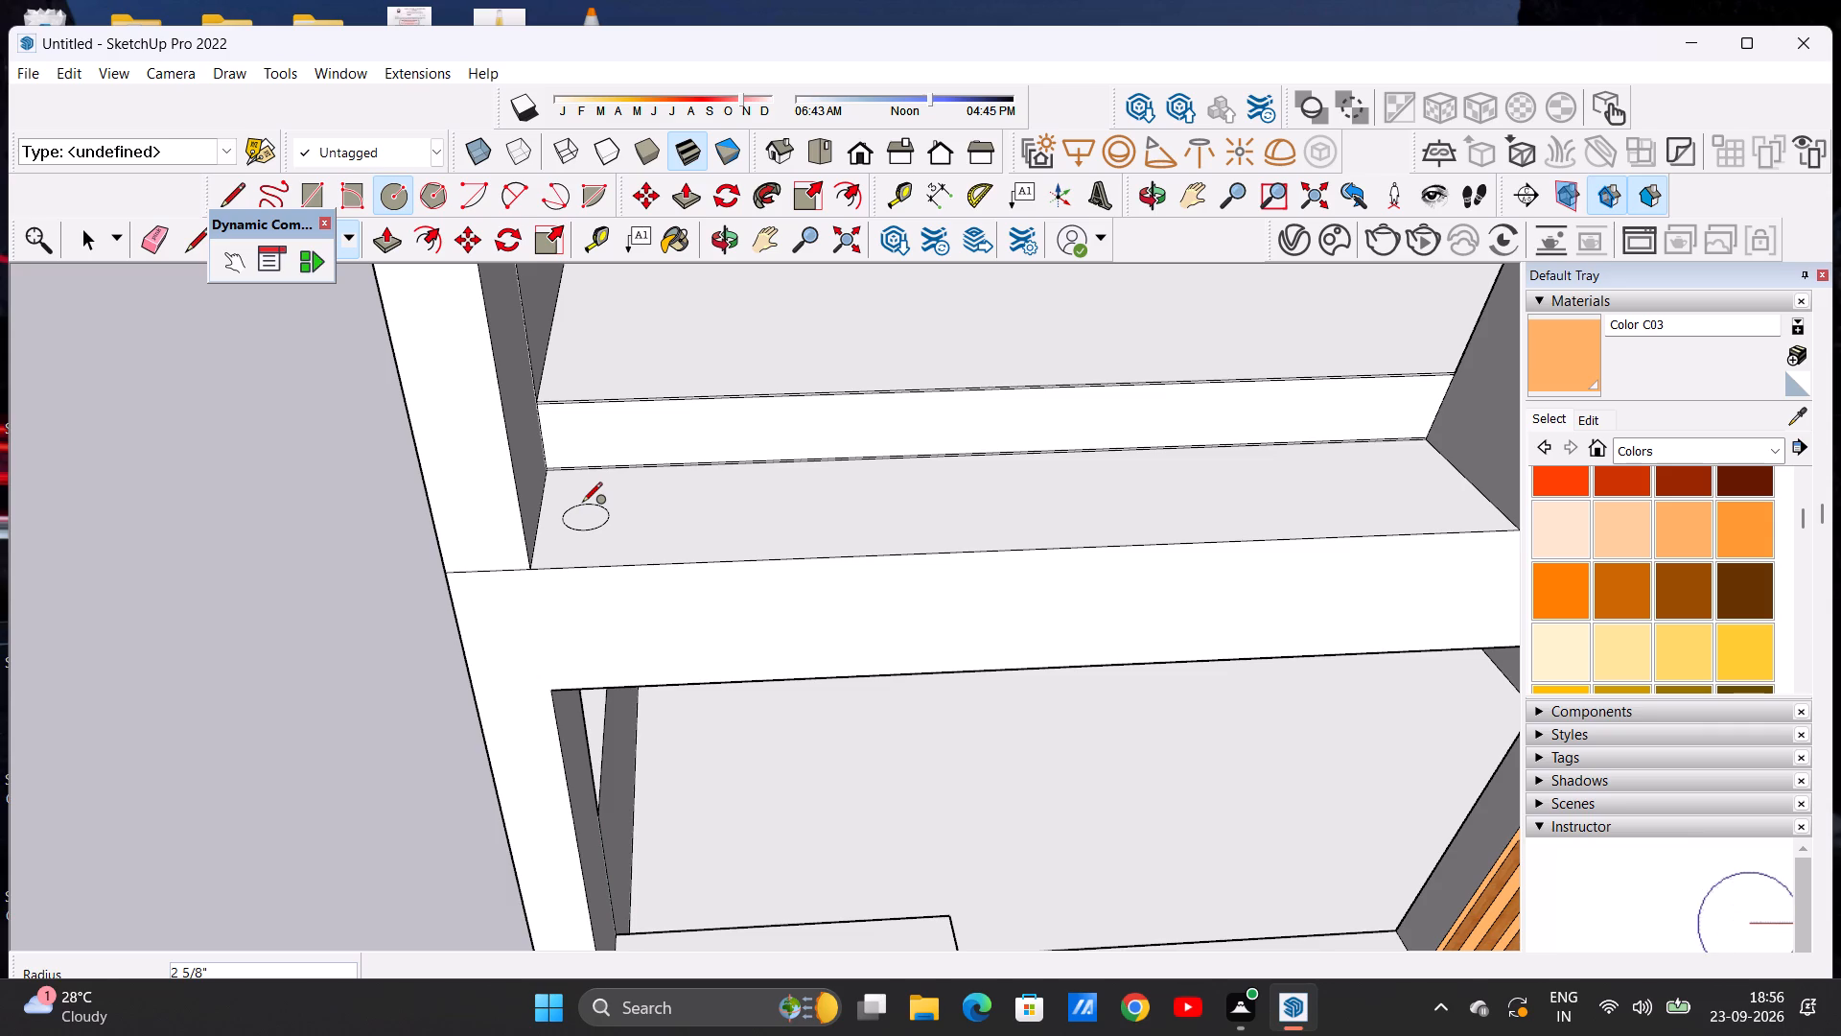
{"action": "key", "text": "space"}
Copy the circle with its face about 8' along the ledge to the end beside the framed parapet.
{"action": "scroll", "coordinate": [573, 534], "scroll_direction": "down", "scroll_amount": 10}
{"action": "scroll", "coordinate": [590, 511], "scroll_direction": "up", "scroll_amount": 9}
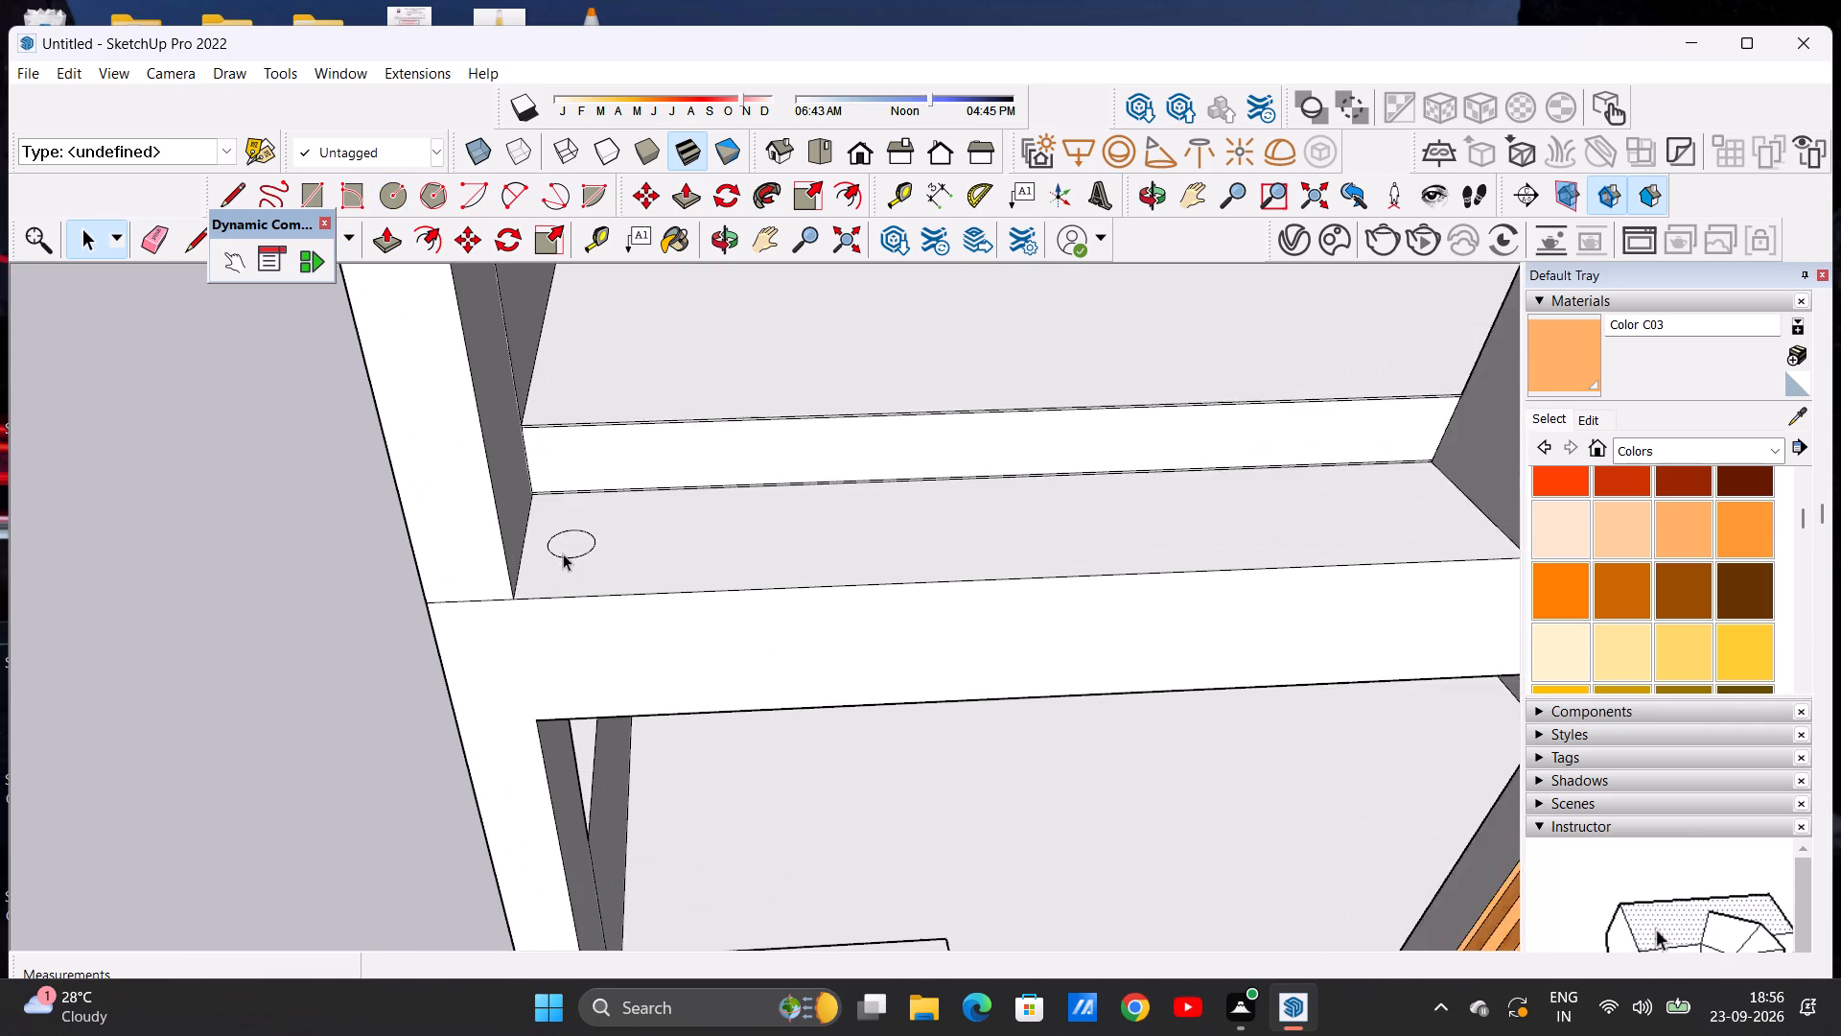
{"action": "scroll", "coordinate": [563, 553], "scroll_direction": "up", "scroll_amount": 1}
{"action": "double_click", "coordinate": [575, 544]}
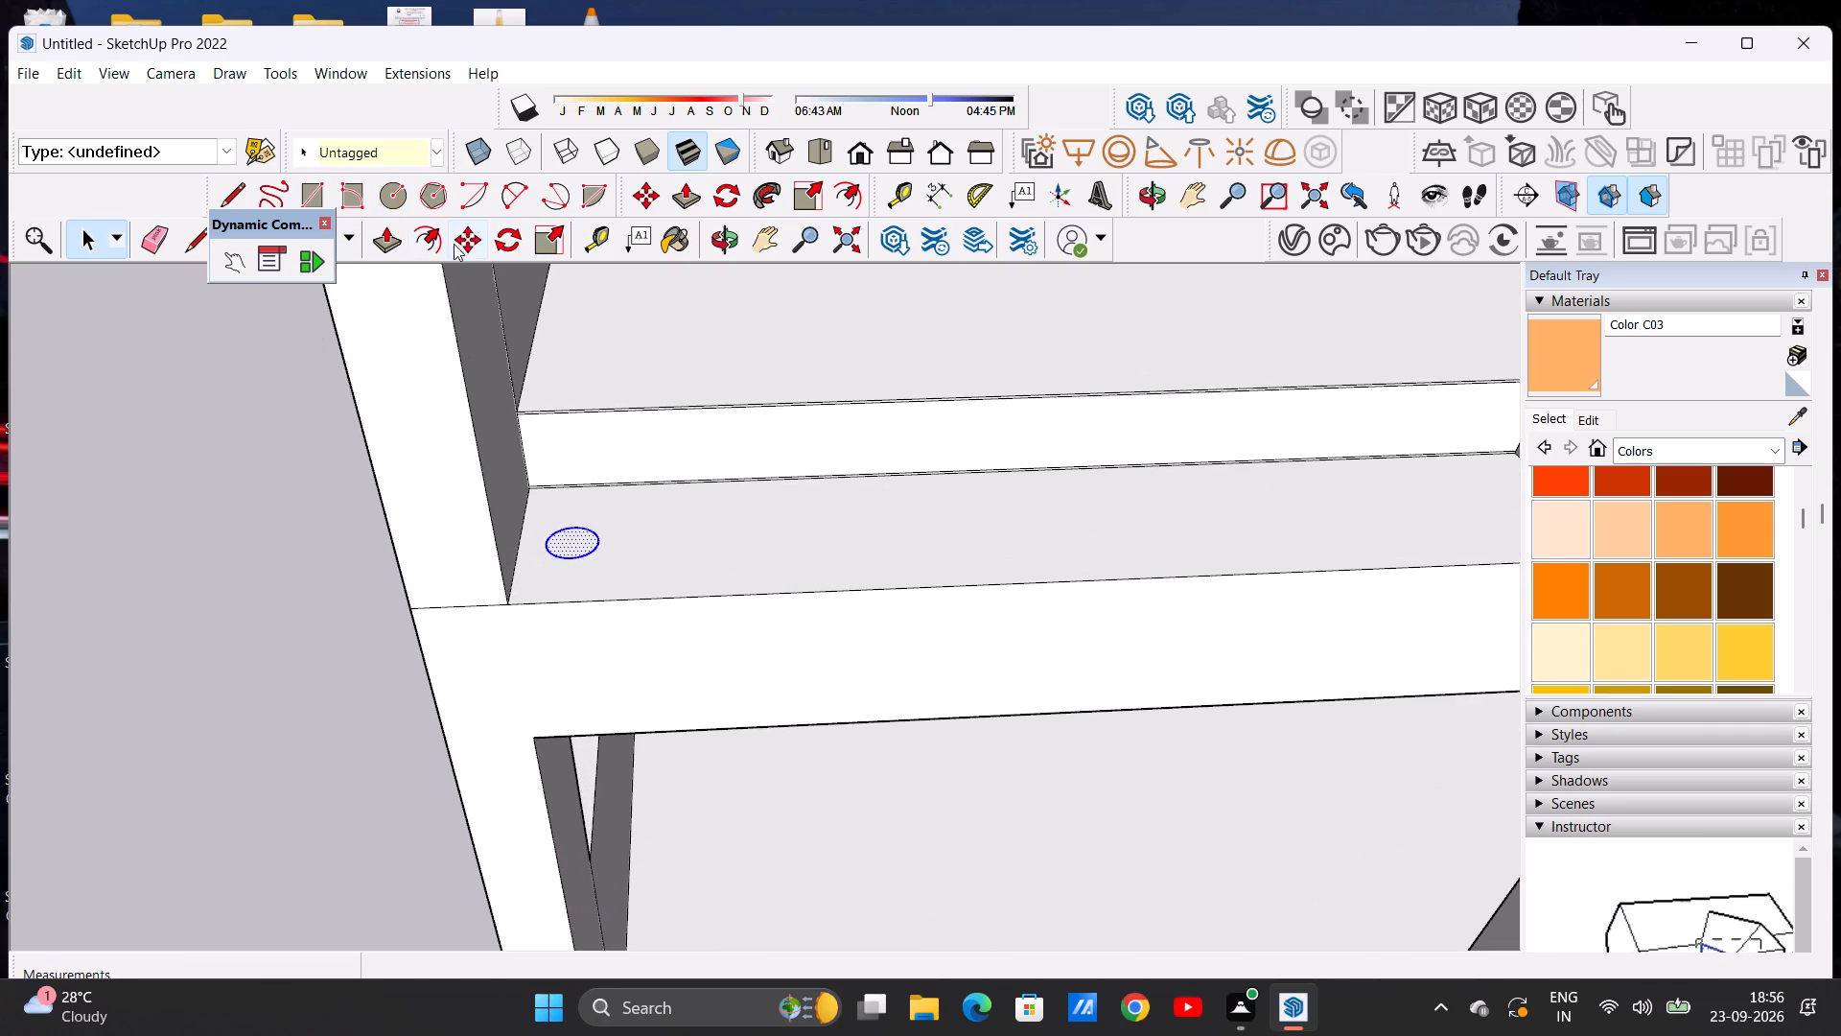
{"action": "left_click", "coordinate": [465, 240]}
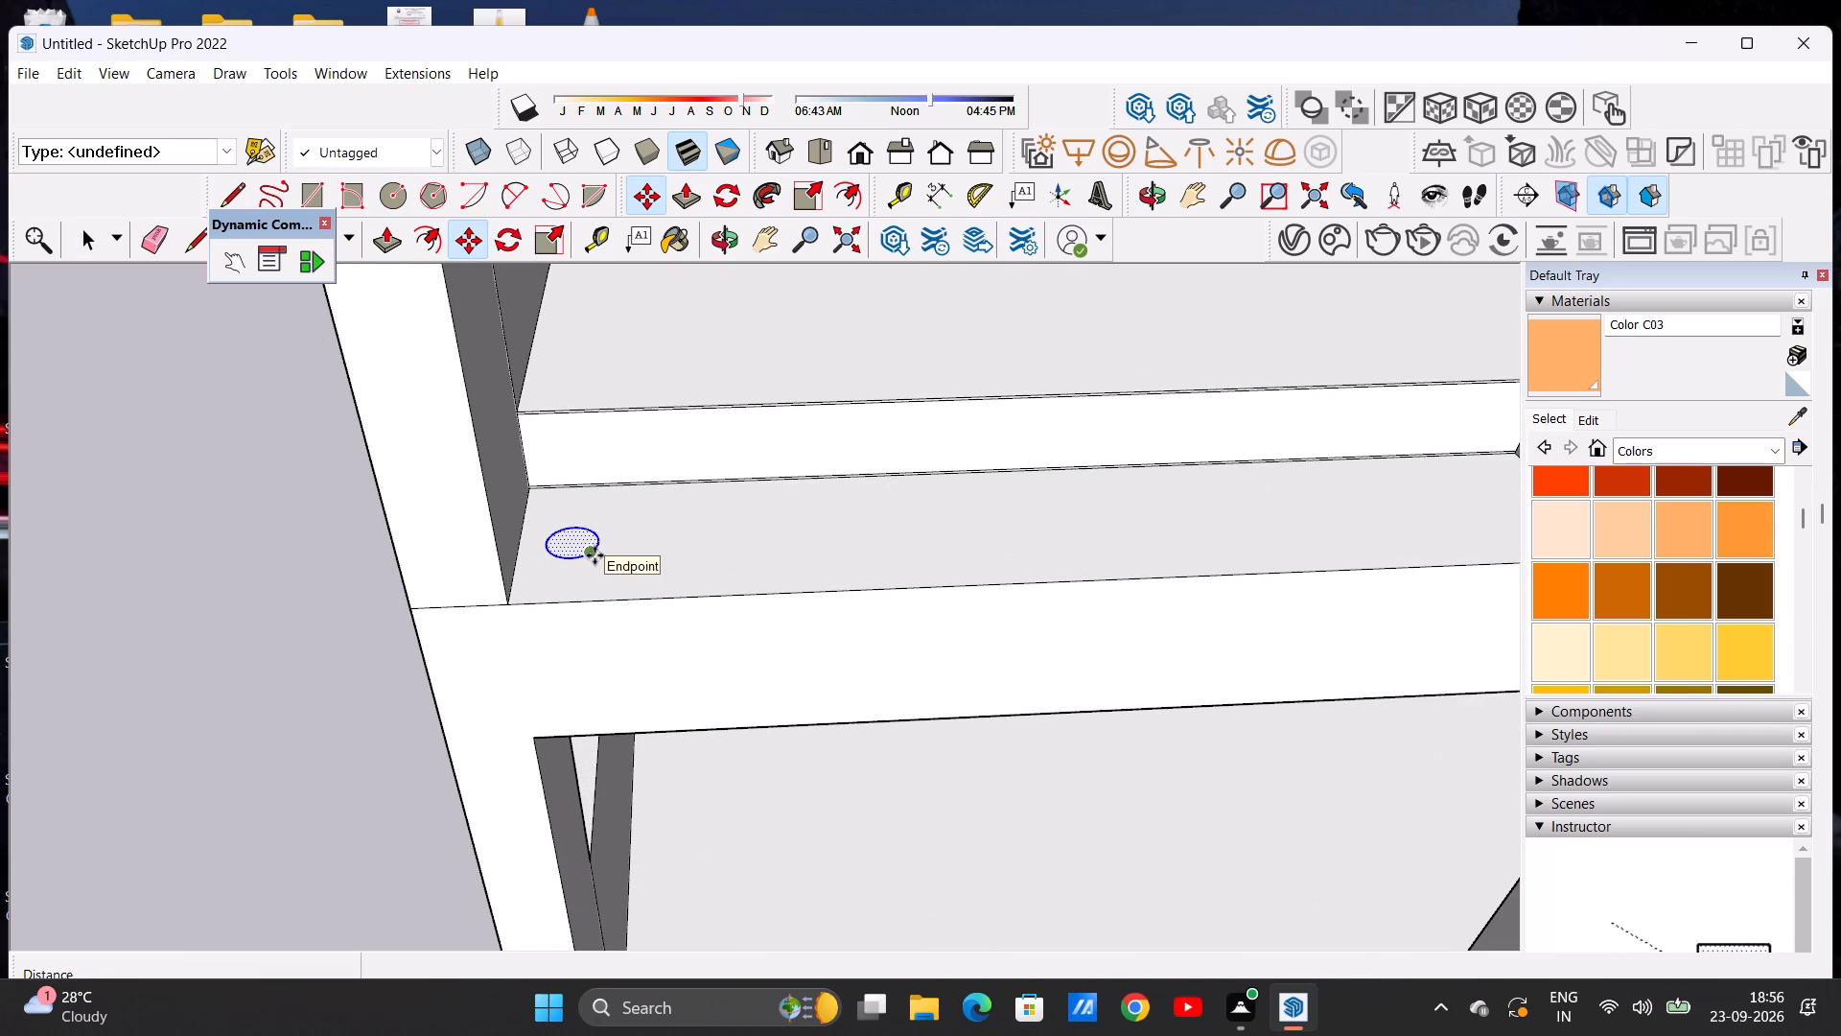
{"action": "left_click", "coordinate": [594, 555]}
{"action": "scroll", "coordinate": [1176, 522], "scroll_direction": "down", "scroll_amount": 5}
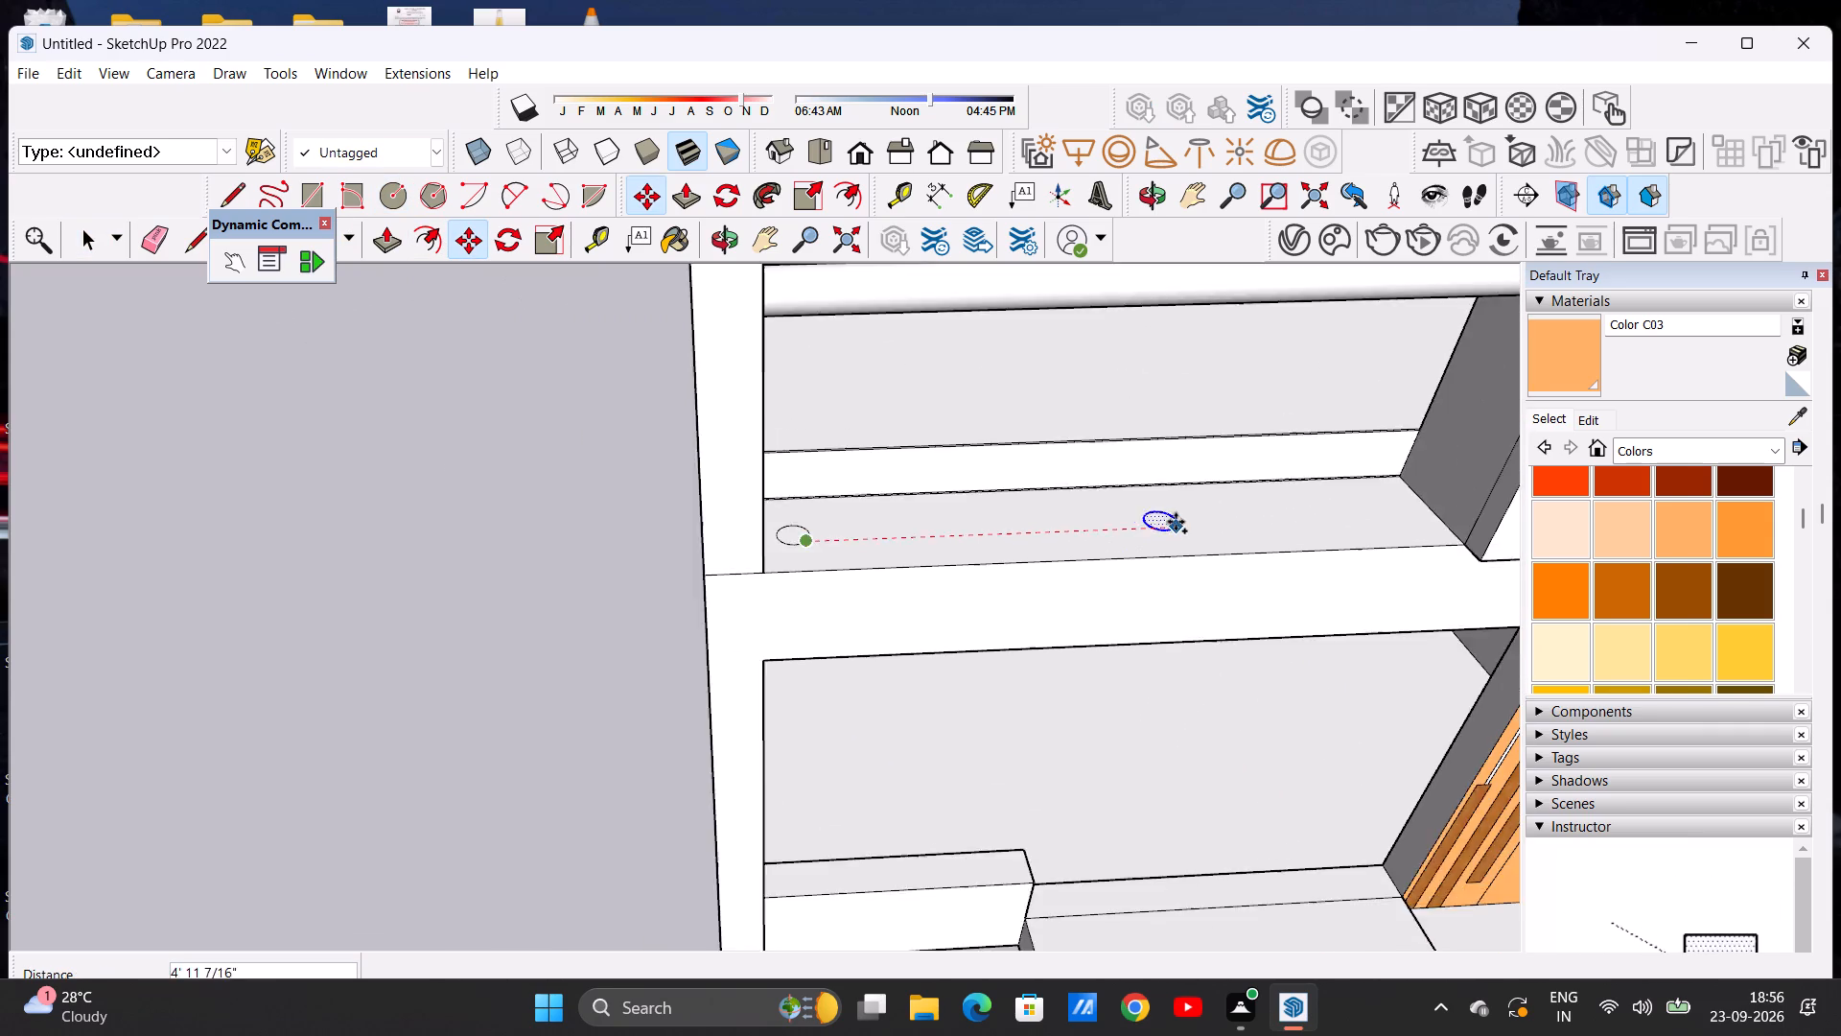
{"action": "scroll", "coordinate": [1176, 522], "scroll_direction": "down", "scroll_amount": 4}
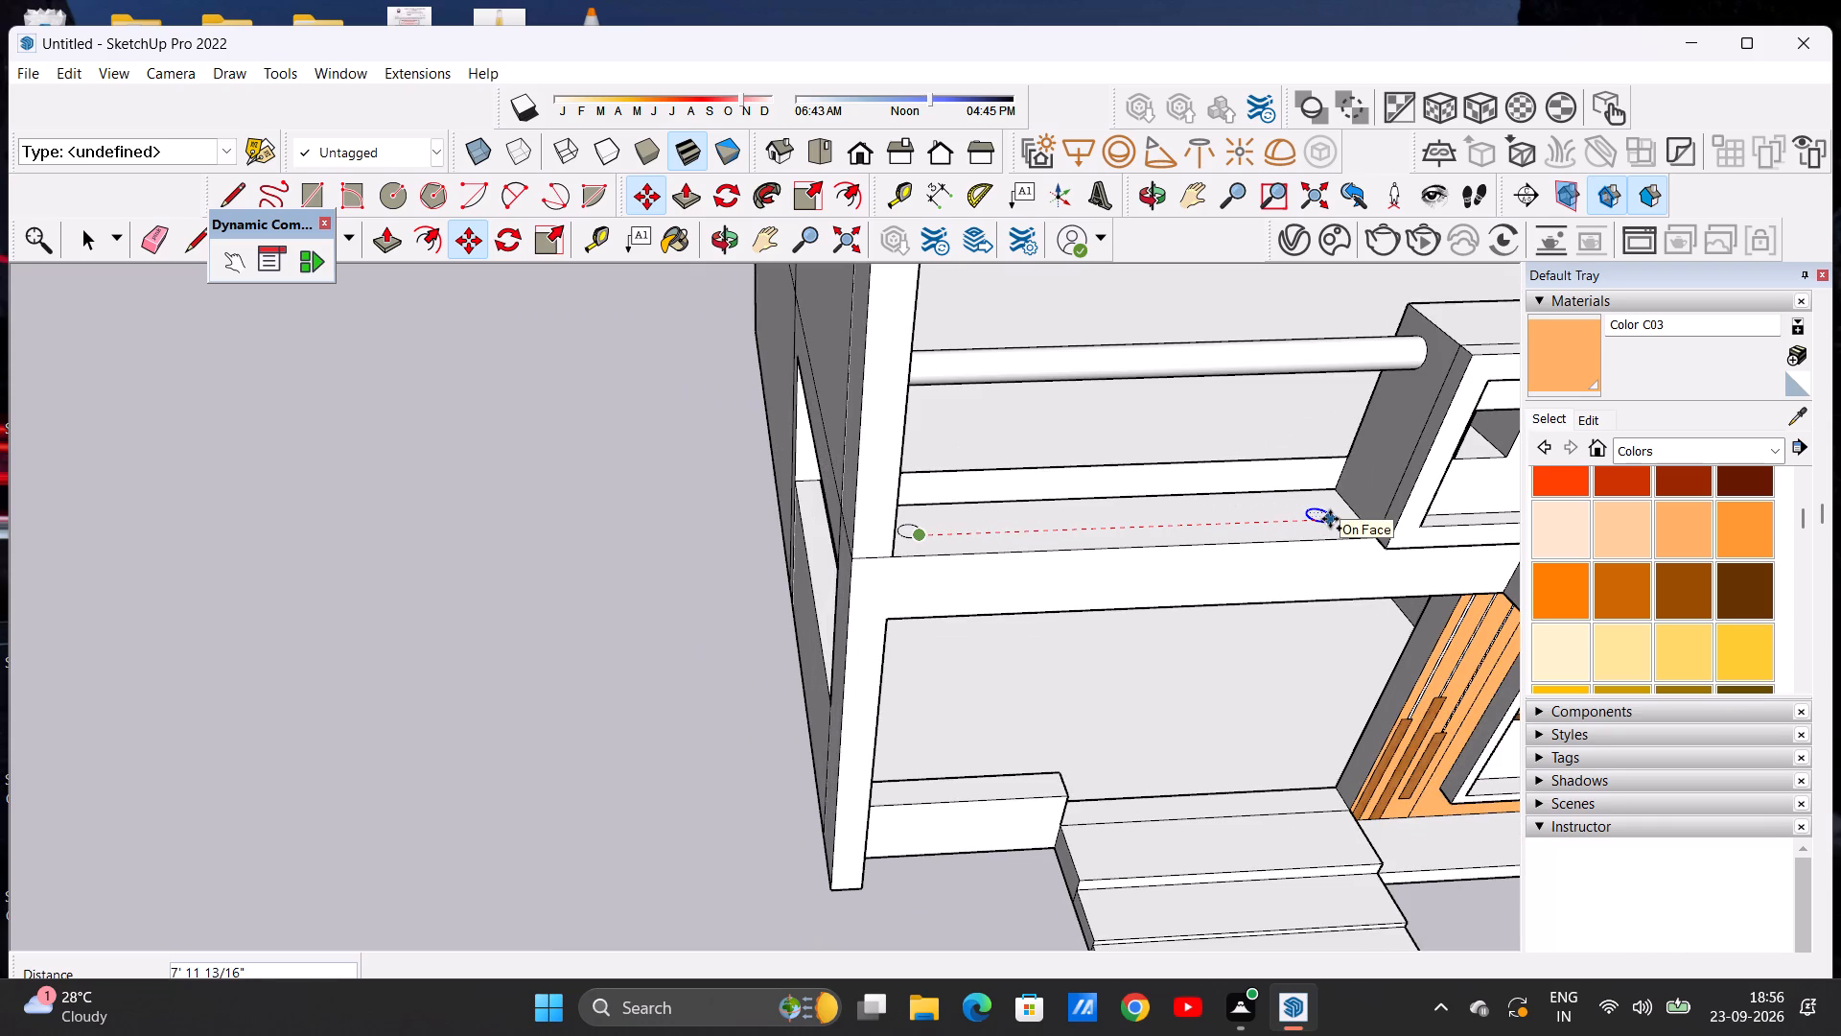
{"action": "left_click", "coordinate": [1339, 516]}
{"action": "key", "text": "space"}
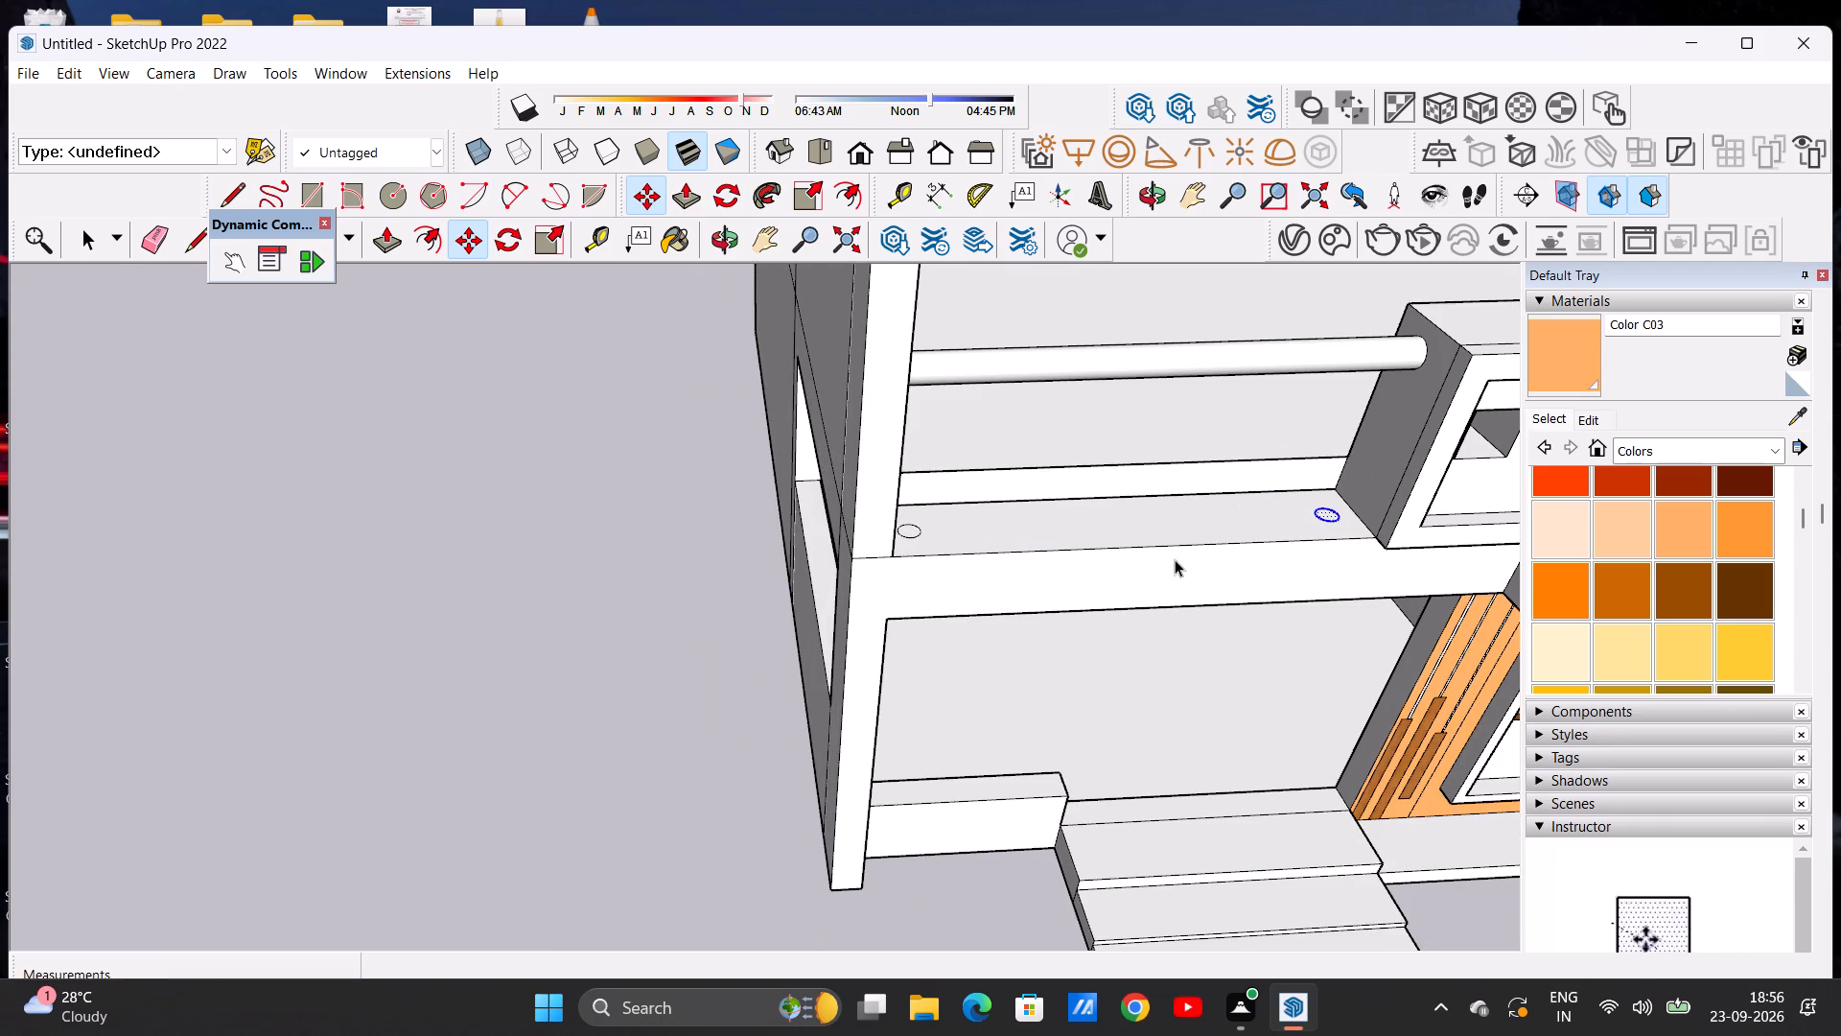
{"action": "scroll", "coordinate": [997, 525], "scroll_direction": "down", "scroll_amount": 5}
{"action": "left_click", "coordinate": [496, 562]}
Push/Pull the circle beside the corner column up about 3' 3 13/16" to the horizontal rail as a round post.
{"action": "scroll", "coordinate": [1230, 501], "scroll_direction": "up", "scroll_amount": 10}
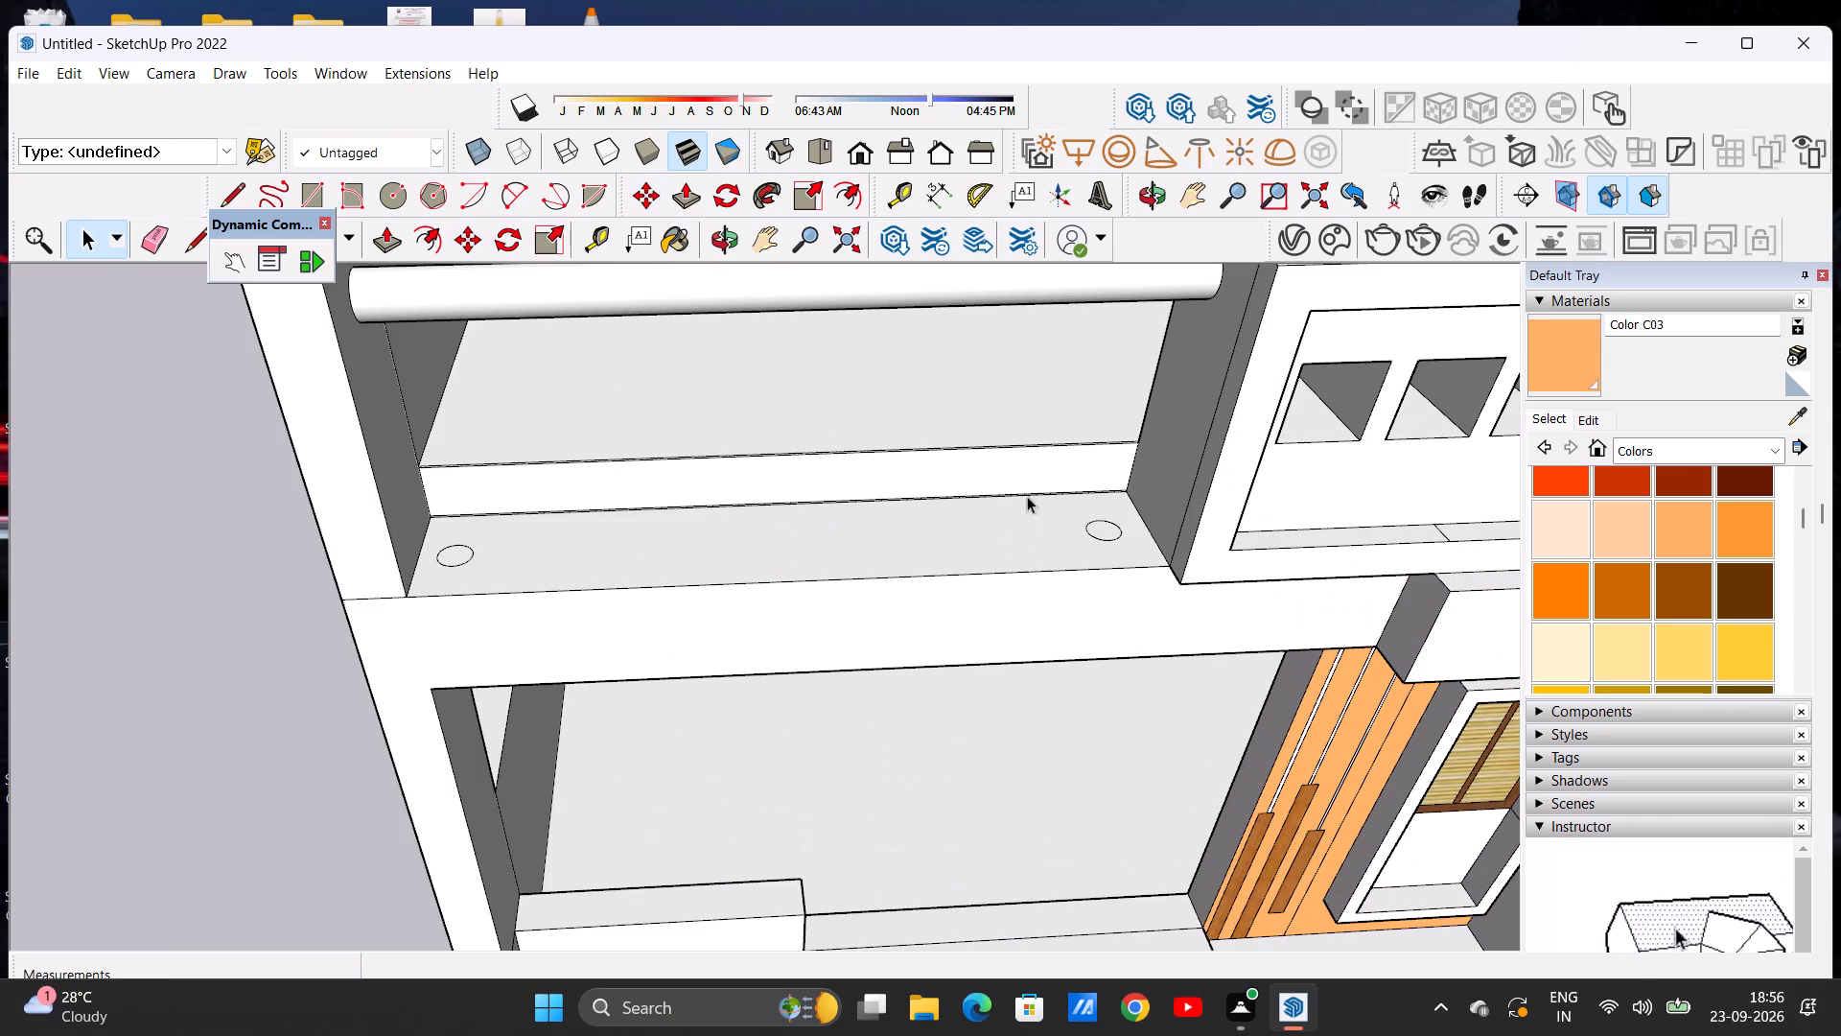
{"action": "left_click", "coordinate": [386, 240]}
{"action": "scroll", "coordinate": [458, 552], "scroll_direction": "up", "scroll_amount": 4}
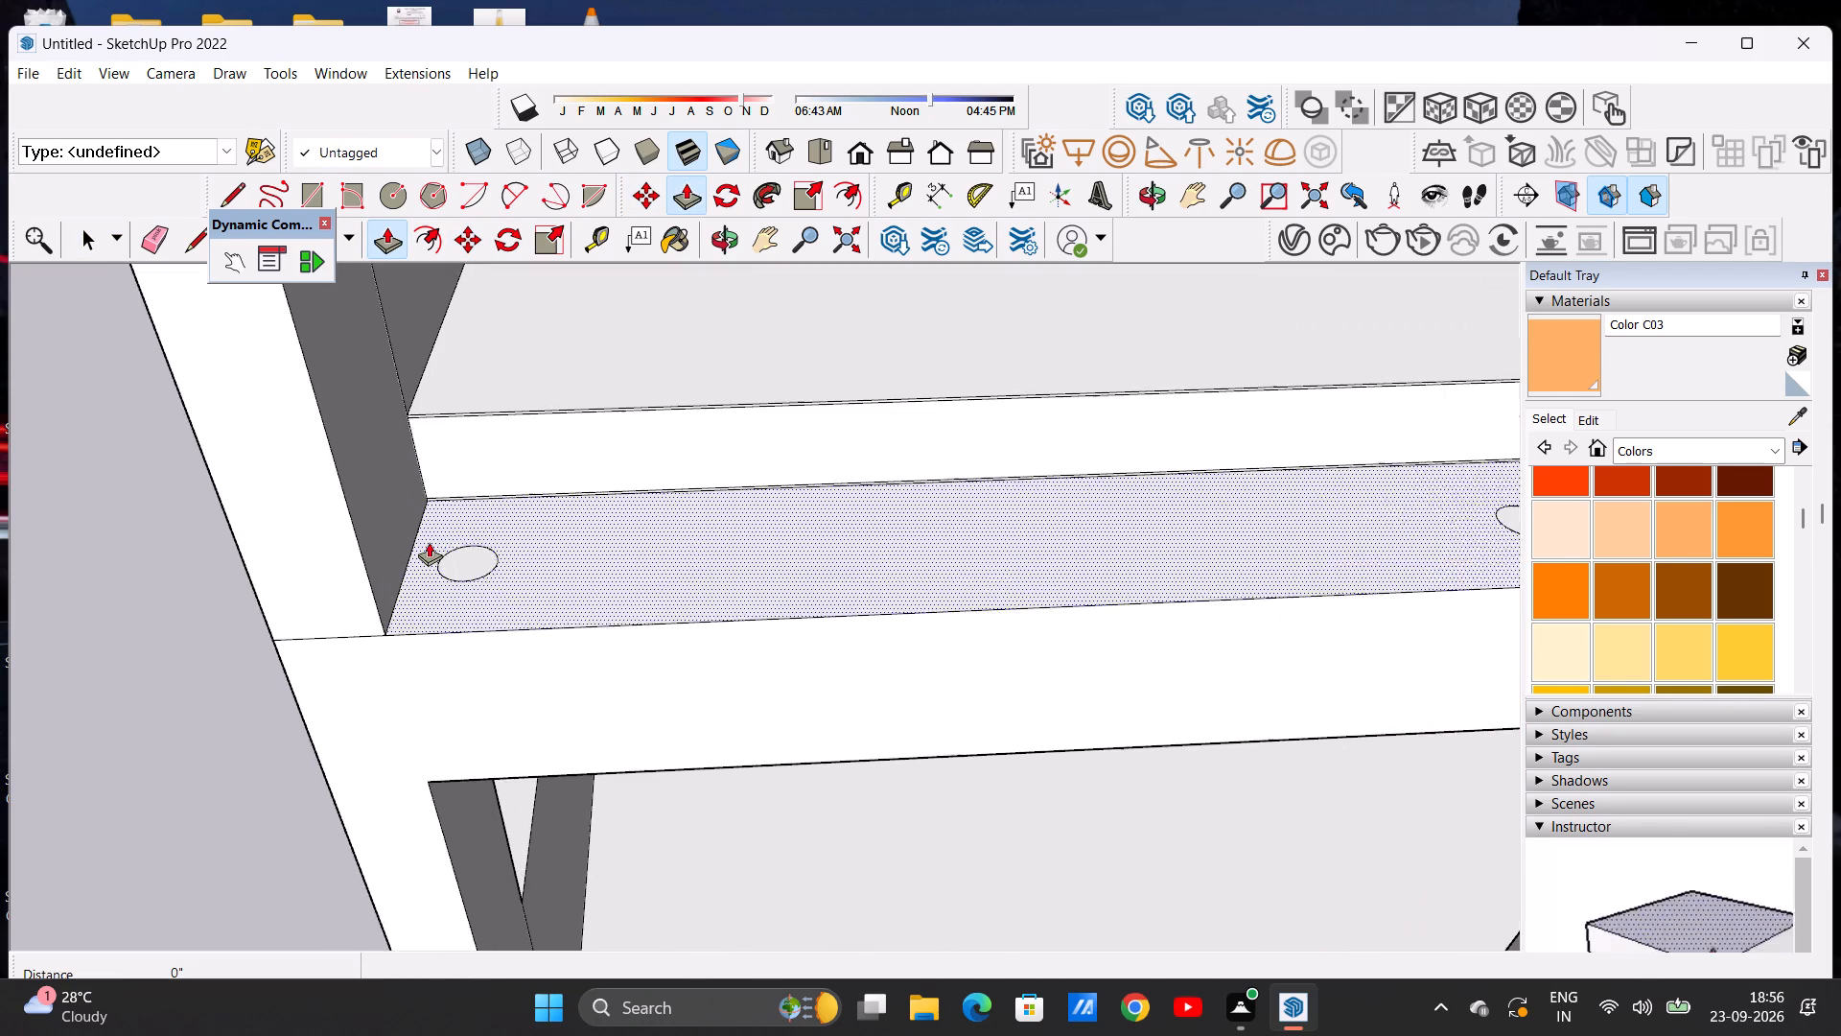
{"action": "scroll", "coordinate": [429, 542], "scroll_direction": "up", "scroll_amount": 5}
{"action": "left_click", "coordinate": [475, 557]}
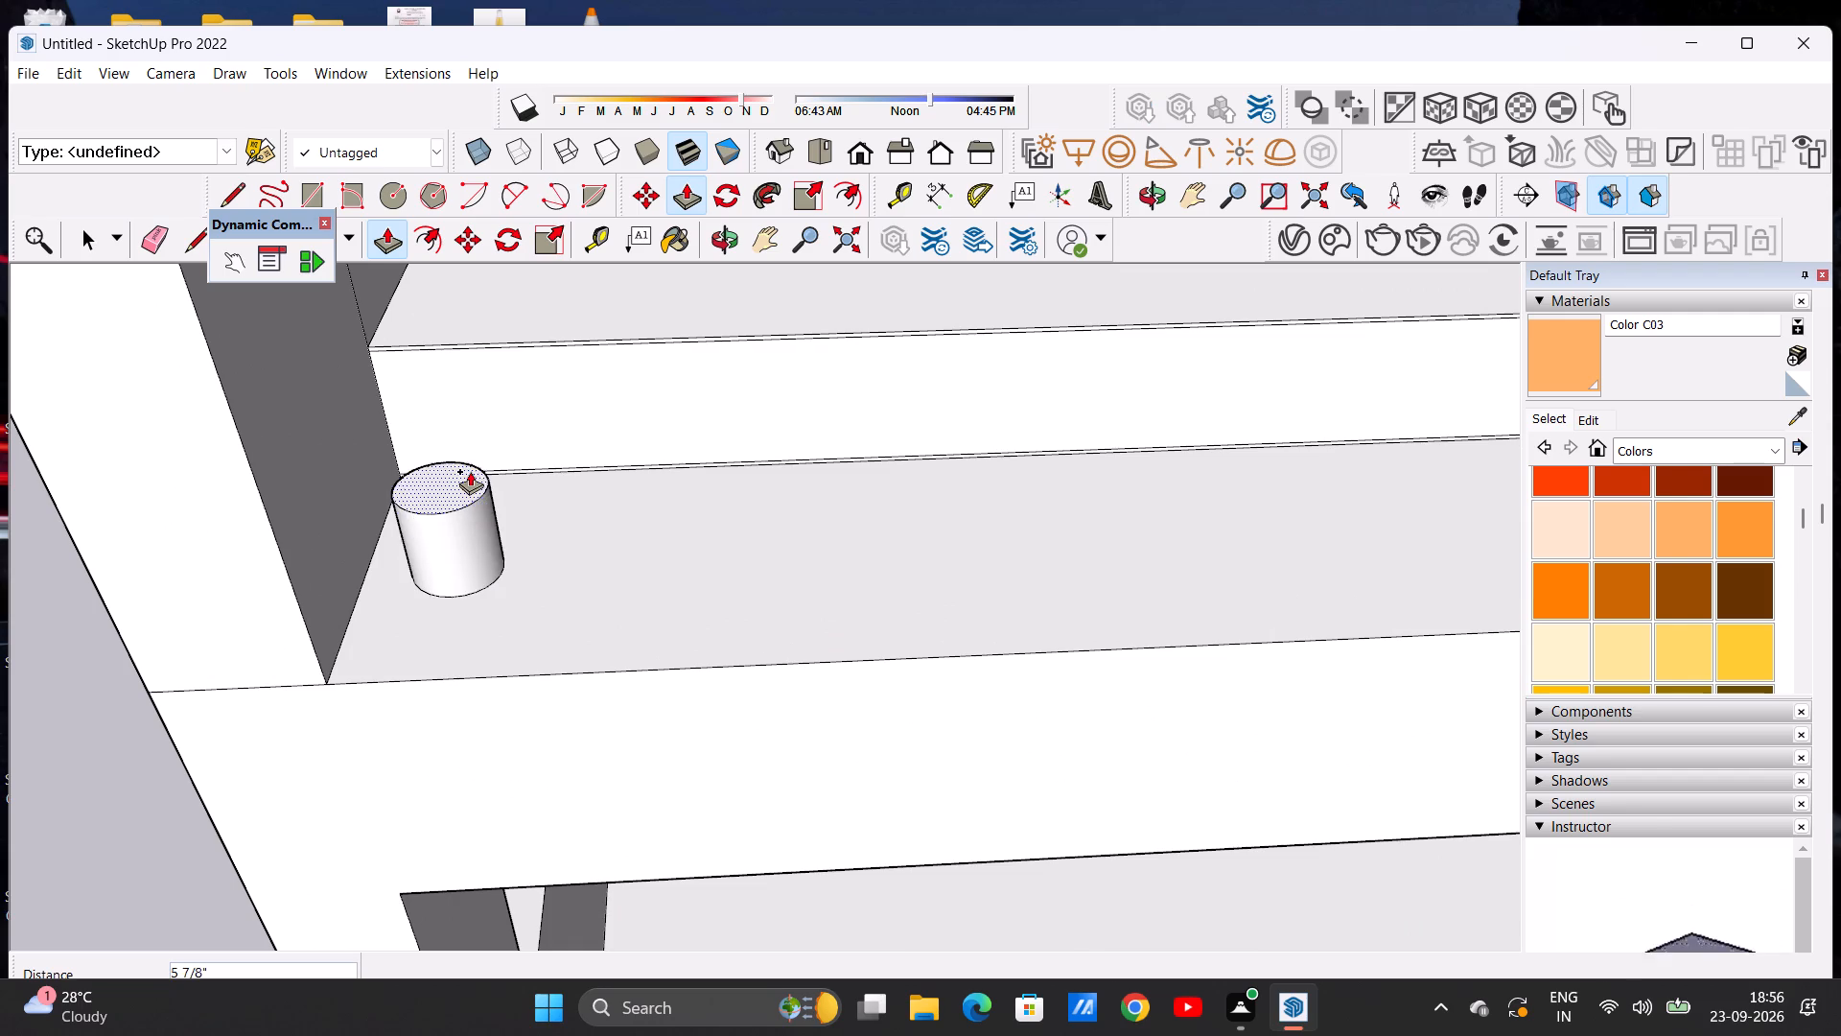
{"action": "scroll", "coordinate": [470, 471], "scroll_direction": "down", "scroll_amount": 13}
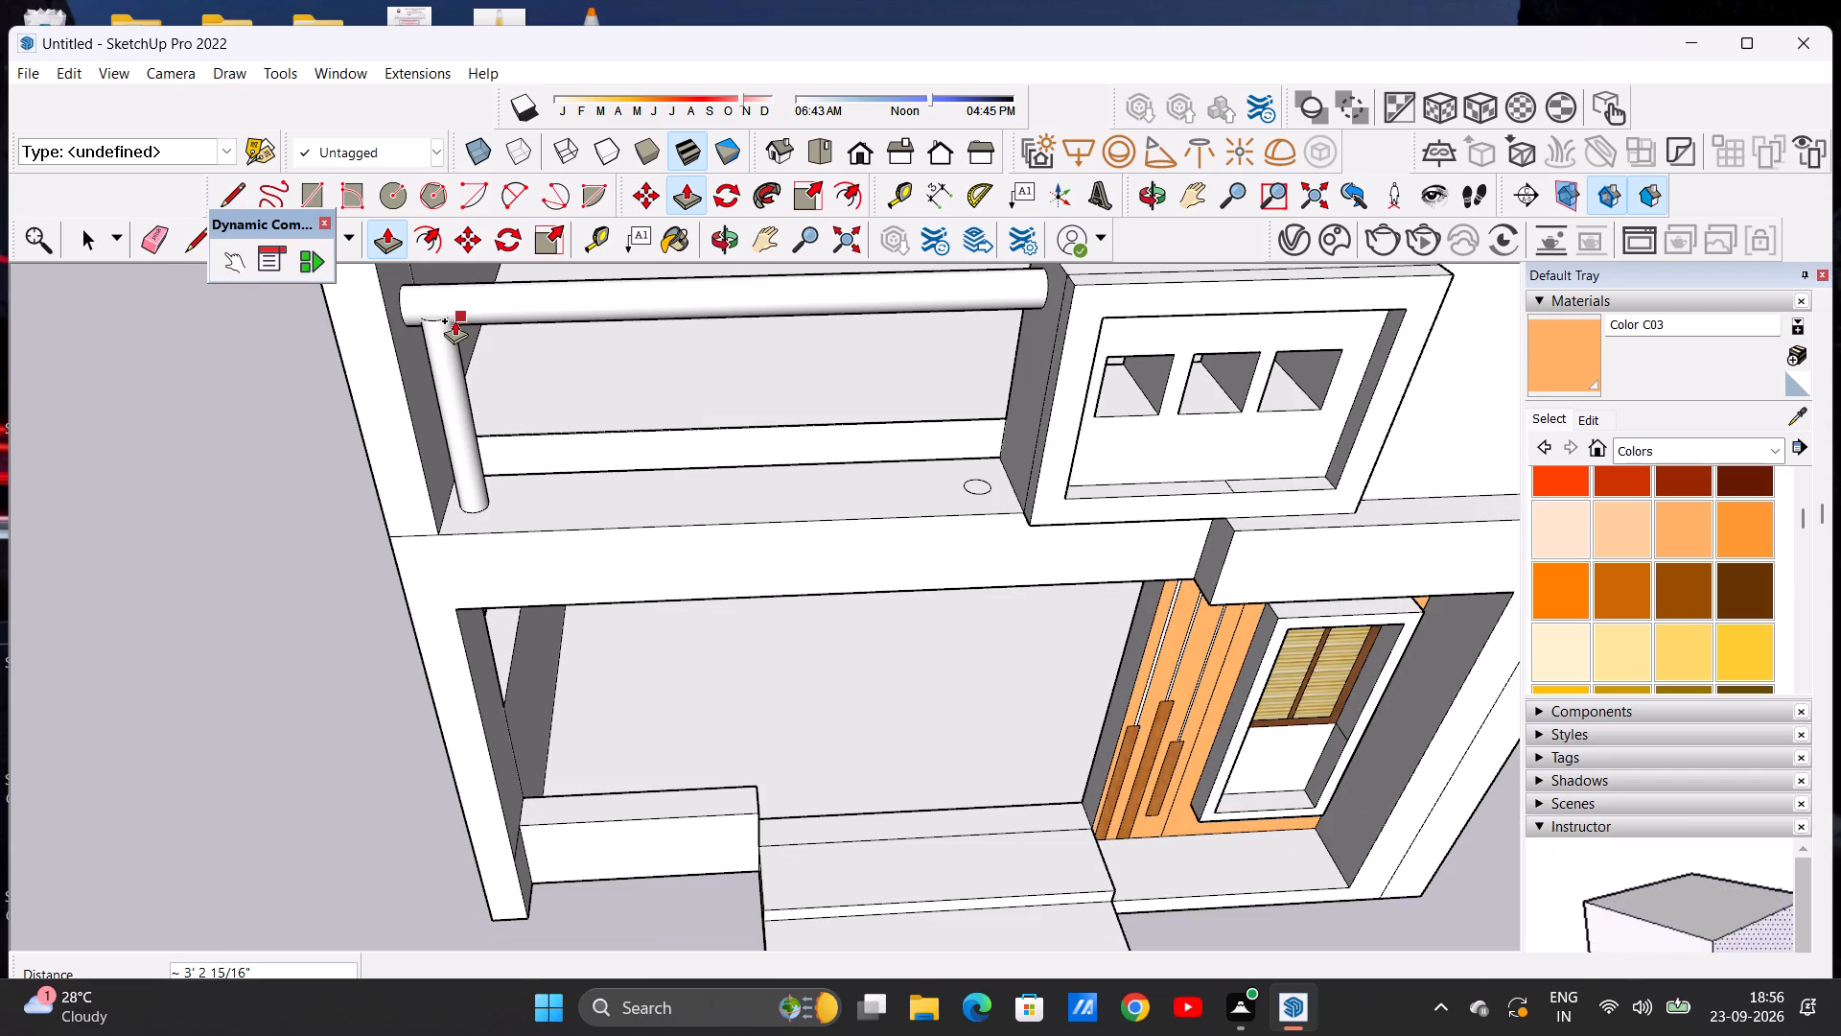
{"action": "left_click", "coordinate": [454, 319]}
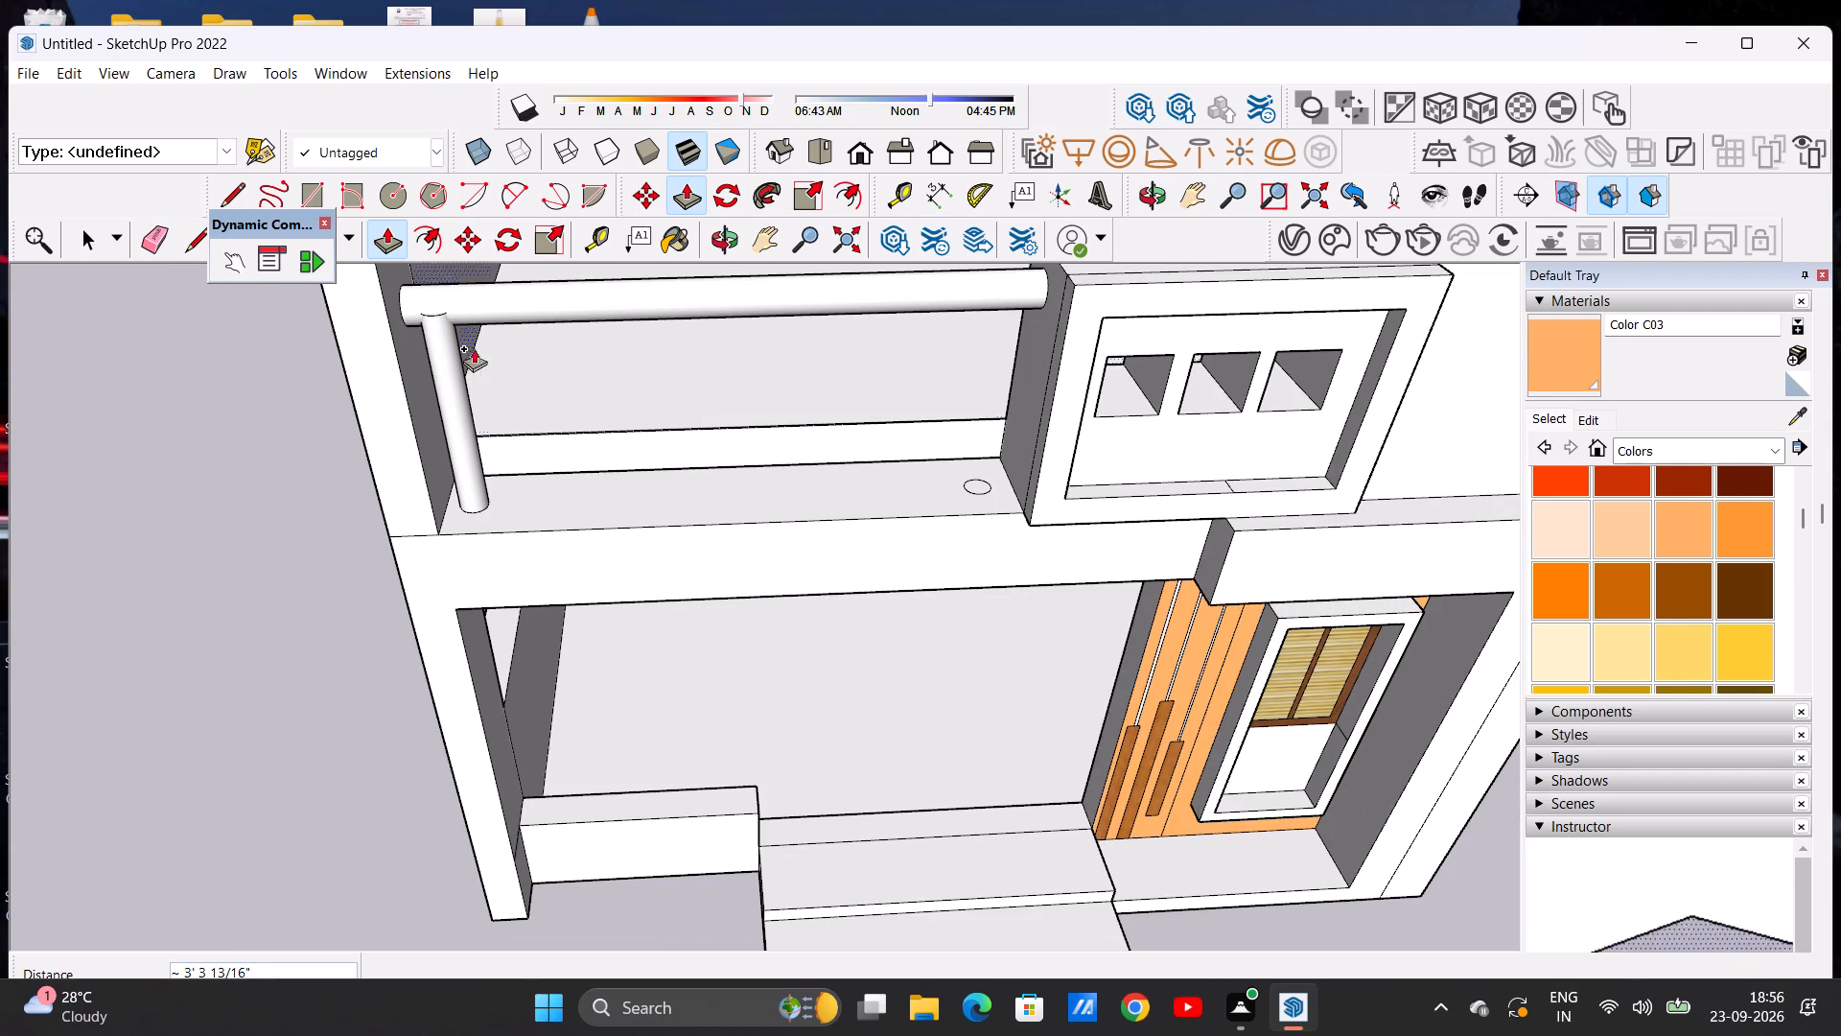
Push/Pull the circle beside the framed parapet up about 3' 3" to the horizontal rail as a second round post.
{"action": "scroll", "coordinate": [983, 465], "scroll_direction": "up", "scroll_amount": 10}
{"action": "left_click", "coordinate": [970, 529]}
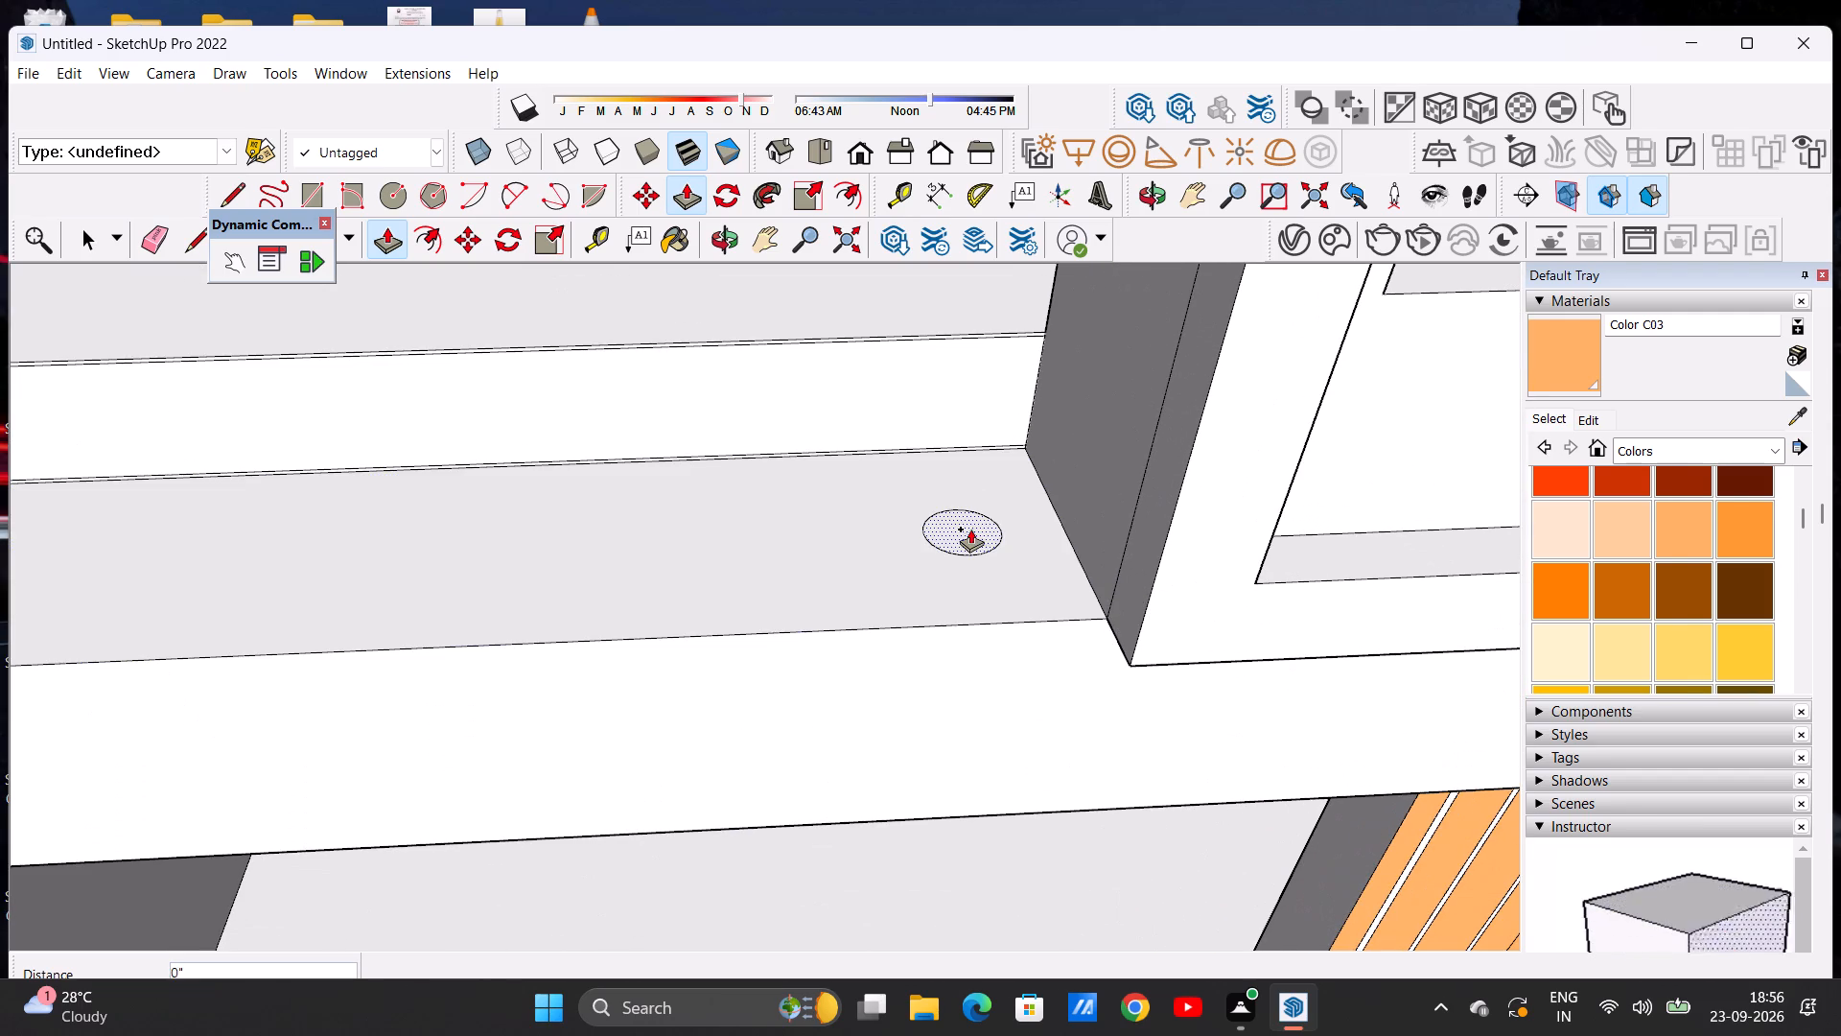
{"action": "scroll", "coordinate": [971, 408], "scroll_direction": "down", "scroll_amount": 16}
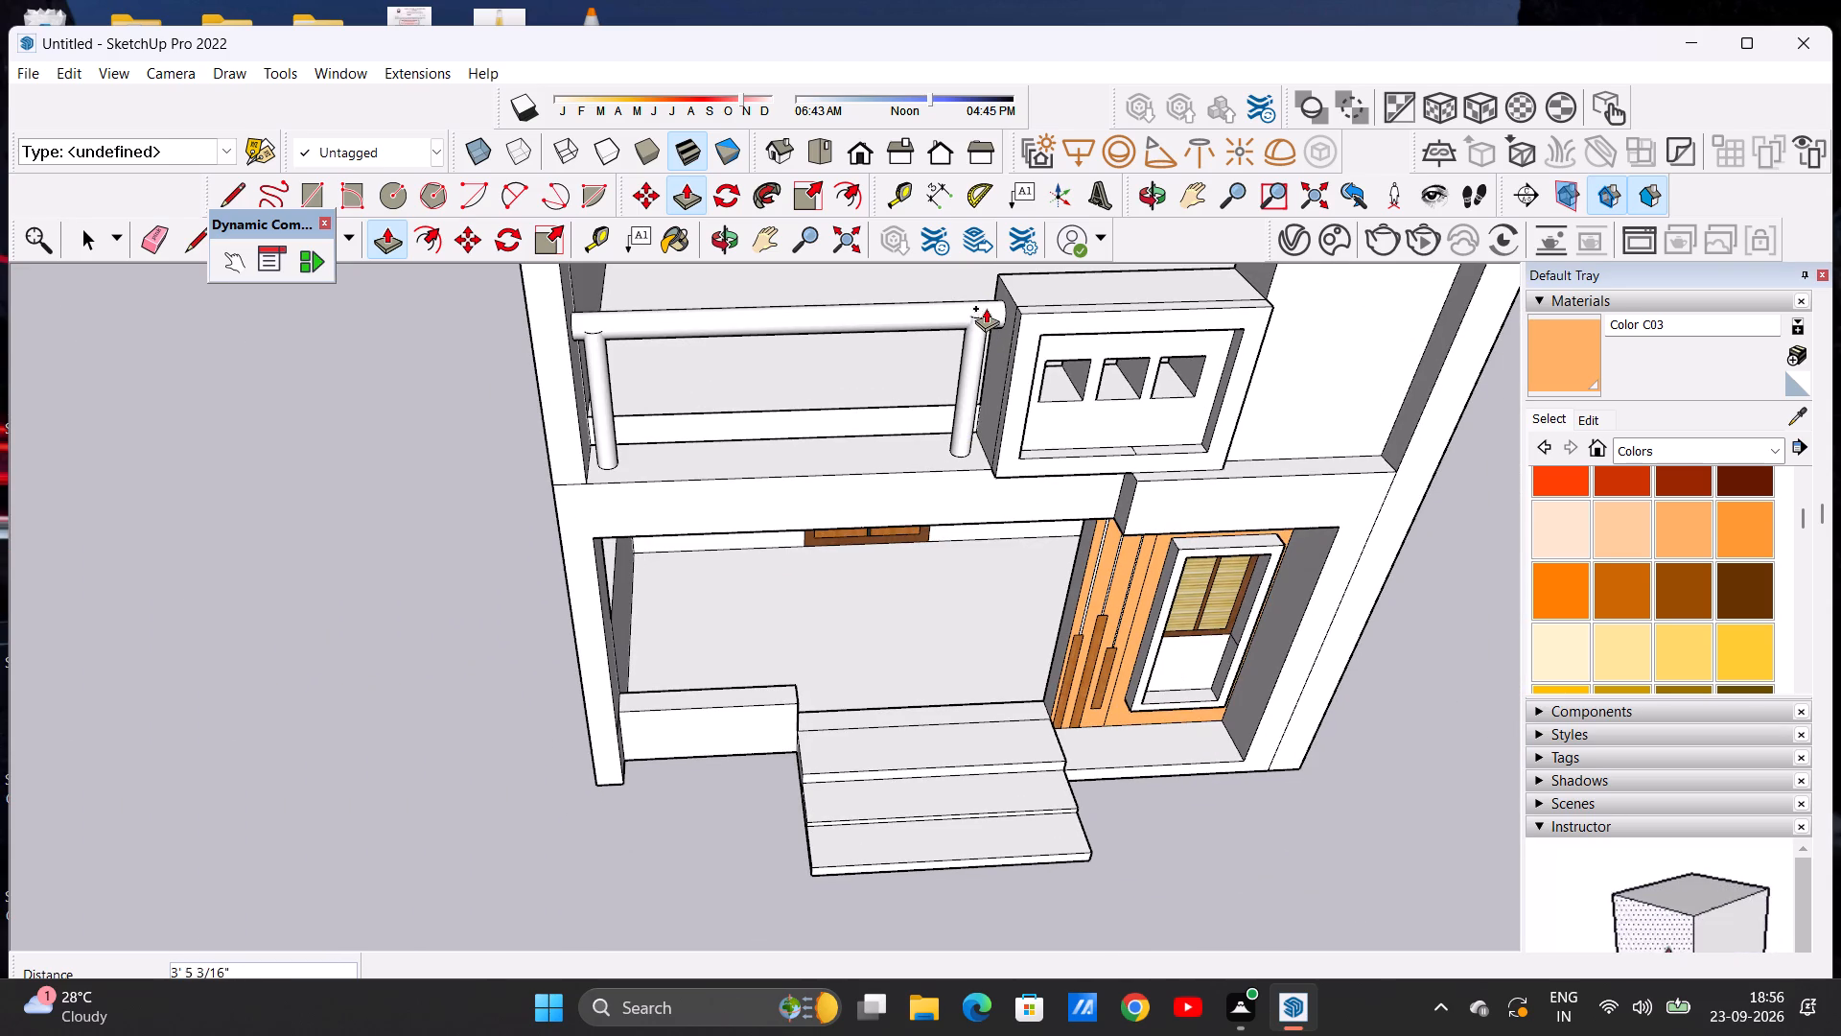
{"action": "left_click", "coordinate": [990, 321]}
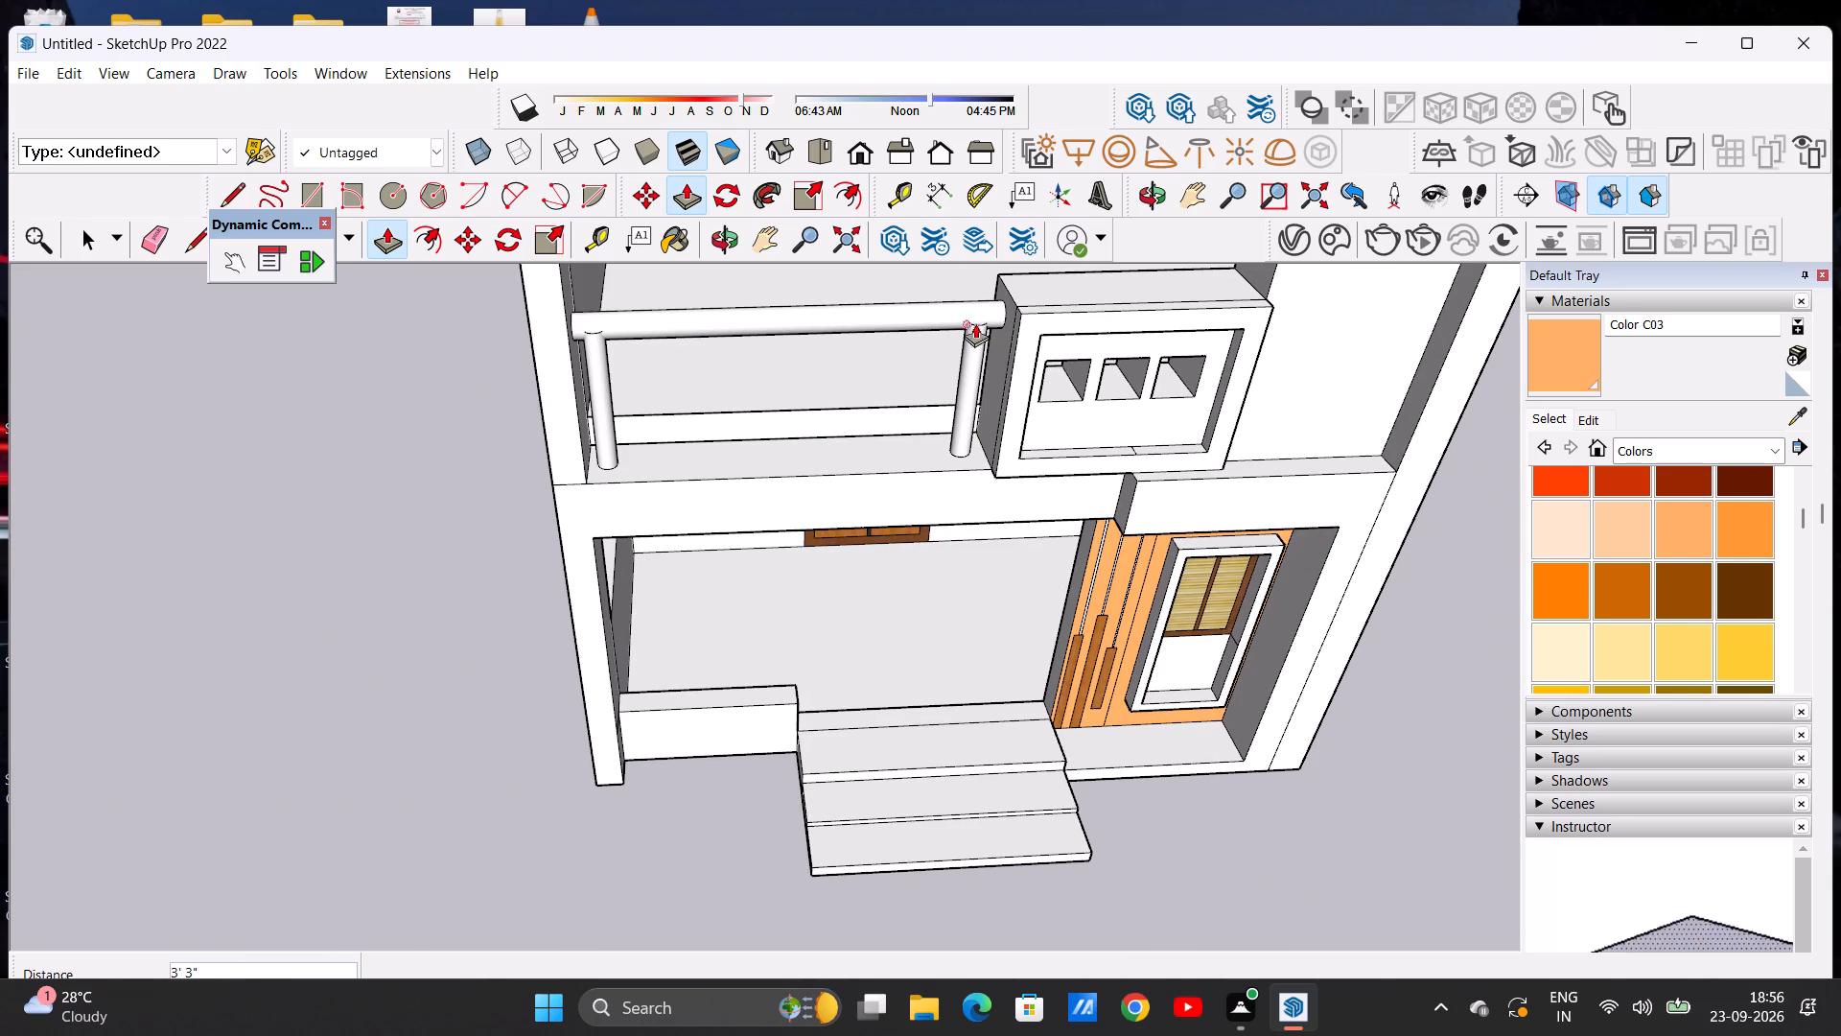
Examine the two round posts under the rail and the front facade from different heights and distances.
{"action": "middle_click_drag", "start_coordinate": [994, 349], "coordinate": [964, 292]}
{"action": "scroll", "coordinate": [952, 319], "scroll_direction": "up", "scroll_amount": 13}
{"action": "scroll", "coordinate": [1006, 330], "scroll_direction": "down", "scroll_amount": 3}
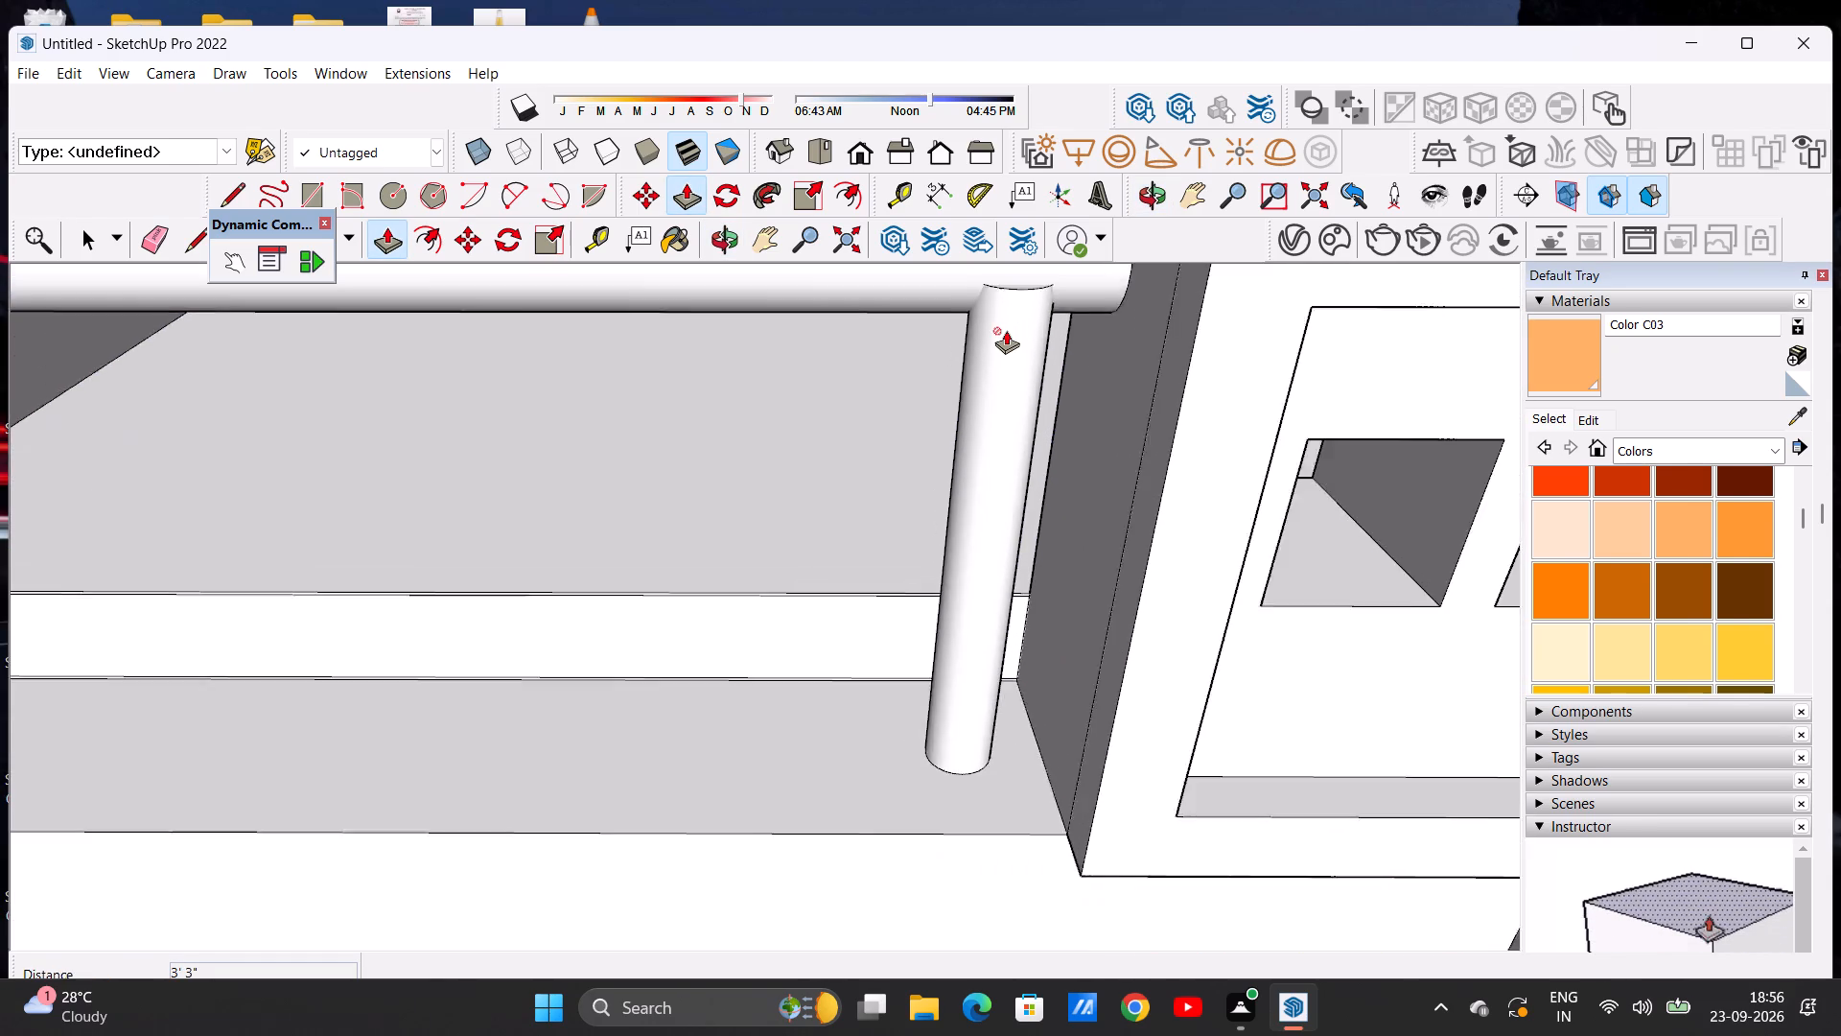
{"action": "scroll", "coordinate": [1006, 330], "scroll_direction": "down", "scroll_amount": 14}
{"action": "key", "text": "space"}
{"action": "scroll", "coordinate": [814, 369], "scroll_direction": "down", "scroll_amount": 8}
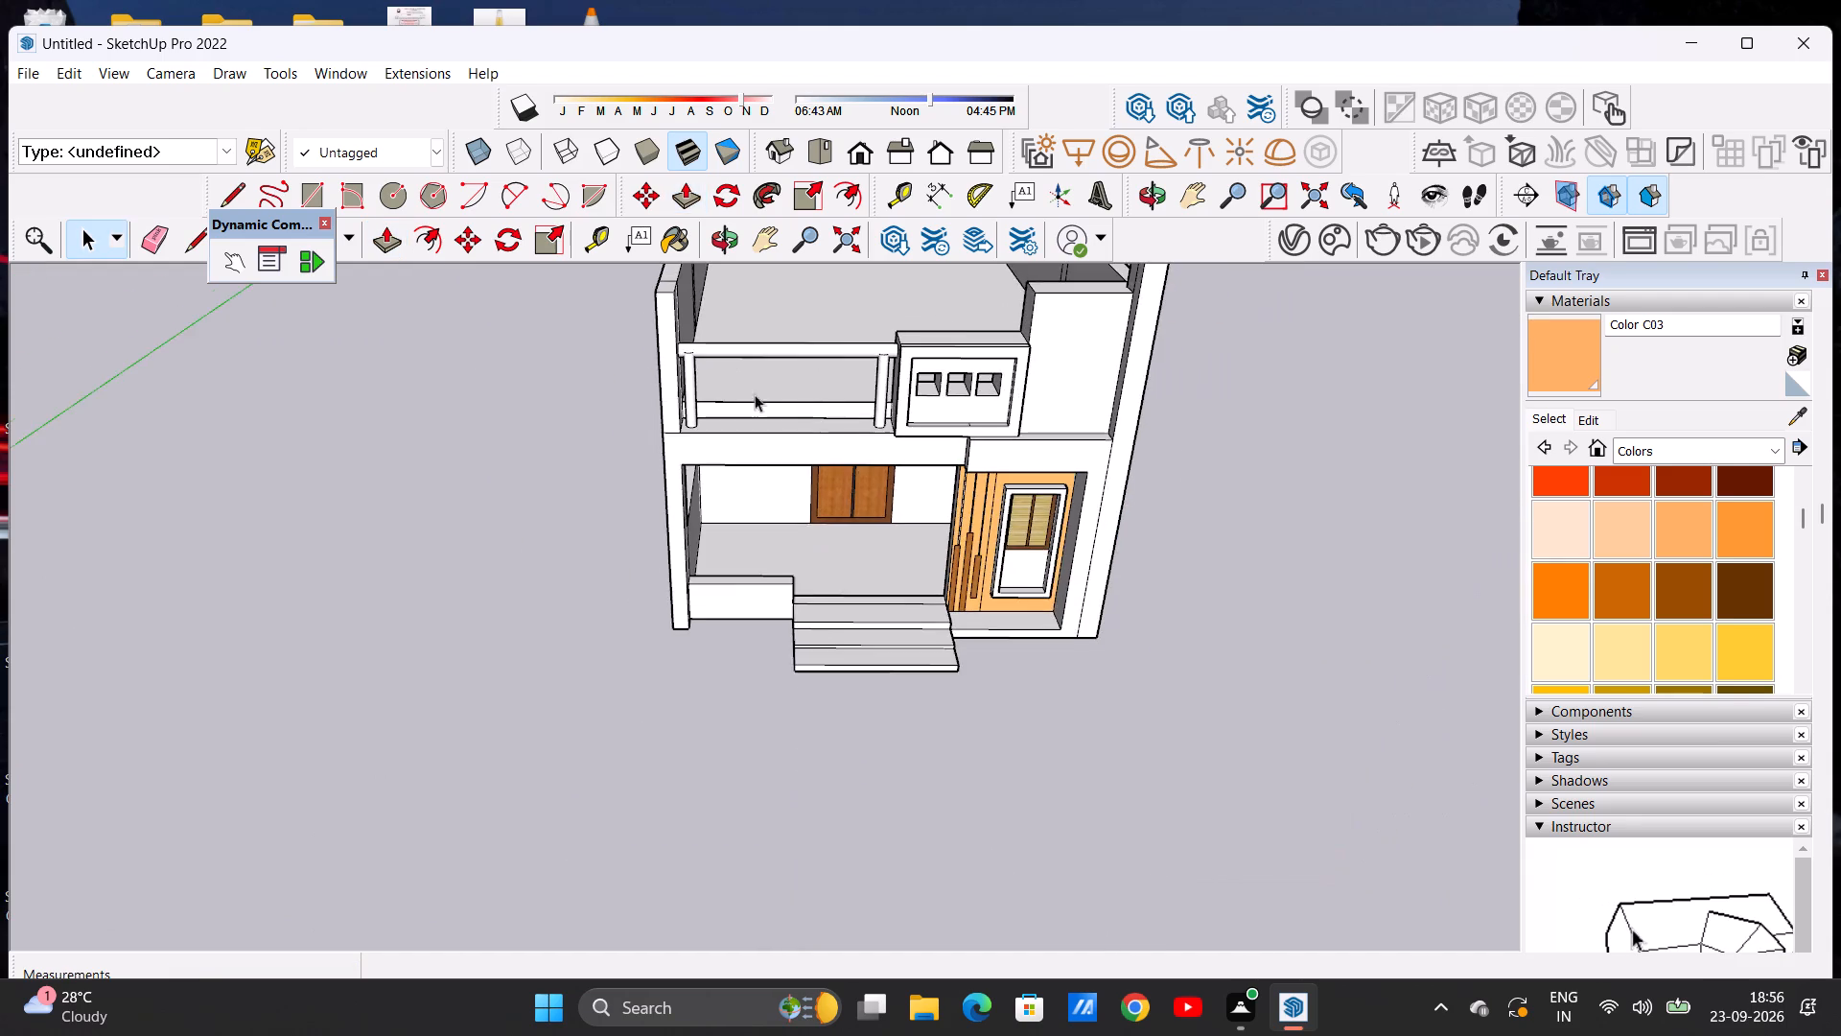
{"action": "middle_click_drag", "start_coordinate": [852, 408], "coordinate": [791, 279]}
{"action": "scroll", "coordinate": [787, 316], "scroll_direction": "down", "scroll_amount": 1}
{"action": "scroll", "coordinate": [745, 412], "scroll_direction": "up", "scroll_amount": 4}
{"action": "middle_click_drag", "start_coordinate": [741, 399], "coordinate": [848, 422]}
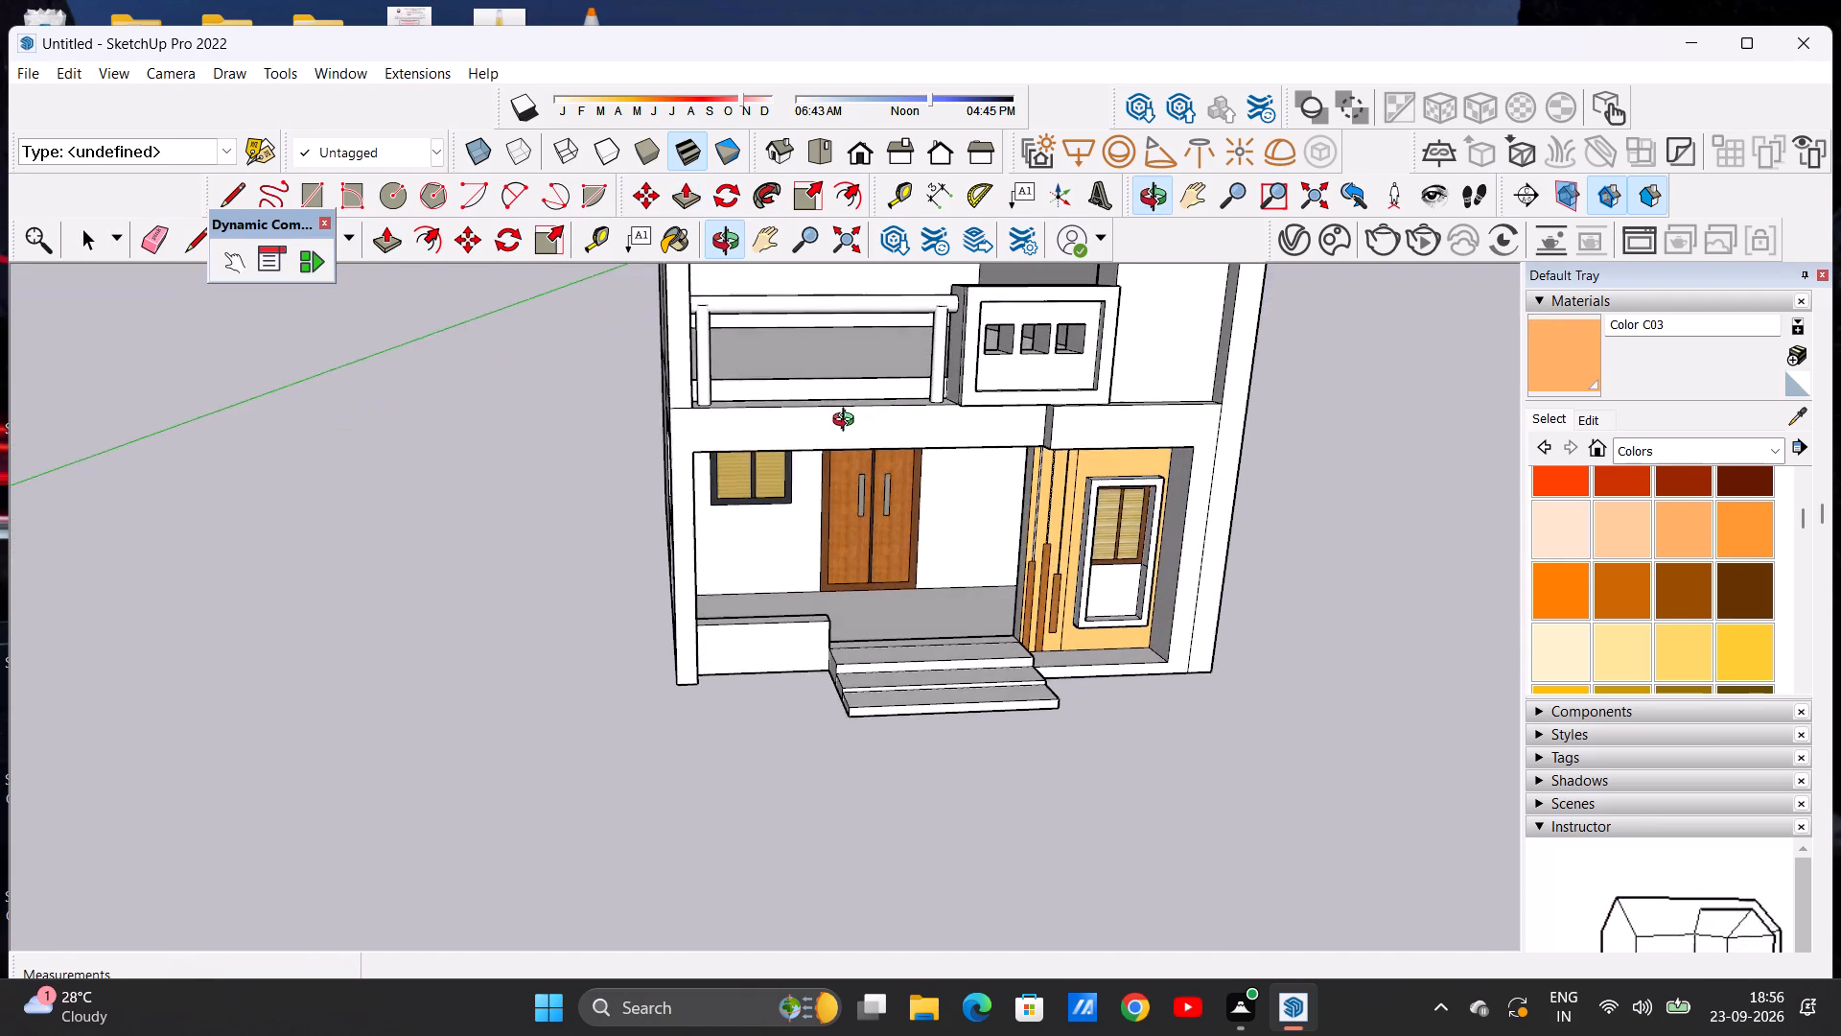
{"action": "middle_click_drag", "start_coordinate": [848, 422], "coordinate": [833, 443]}
{"action": "scroll", "coordinate": [848, 393], "scroll_direction": "up", "scroll_amount": 5}
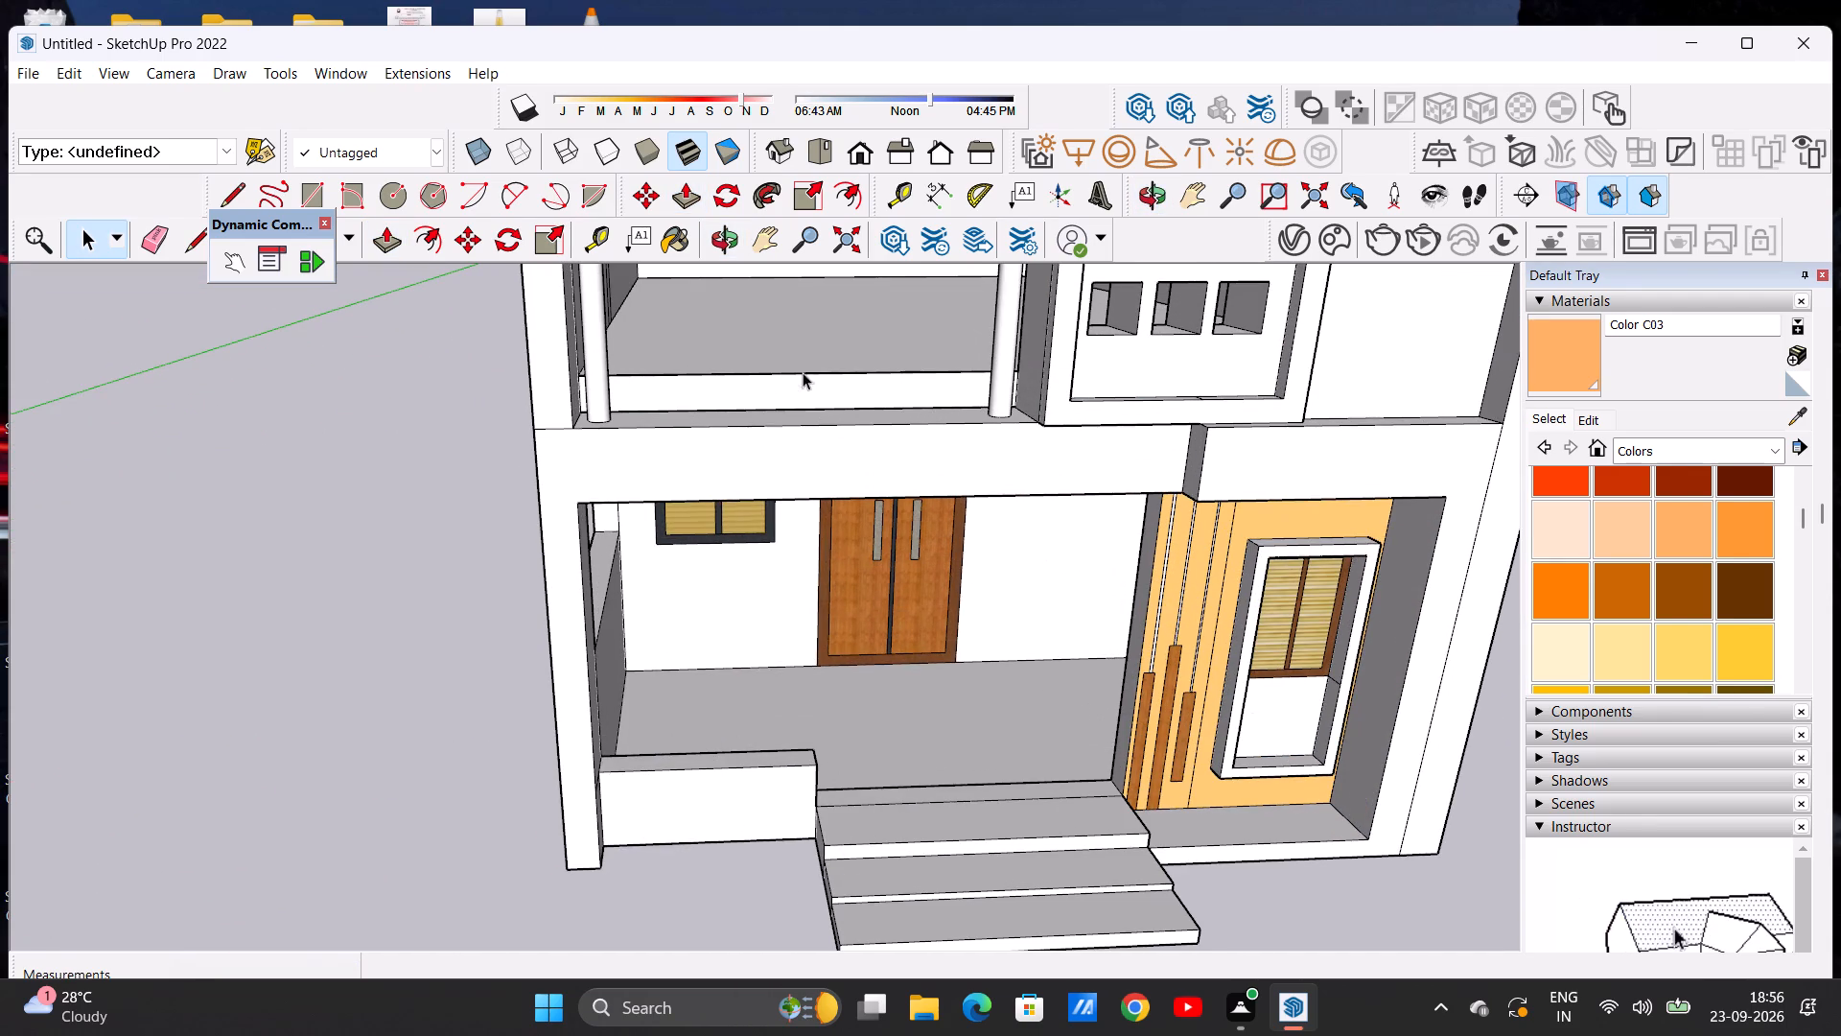
{"action": "scroll", "coordinate": [796, 372], "scroll_direction": "down", "scroll_amount": 4}
{"action": "scroll", "coordinate": [718, 357], "scroll_direction": "up", "scroll_amount": 1}
{"action": "scroll", "coordinate": [683, 363], "scroll_direction": "down", "scroll_amount": 5}
{"action": "middle_click_drag", "start_coordinate": [799, 337], "coordinate": [792, 434]}
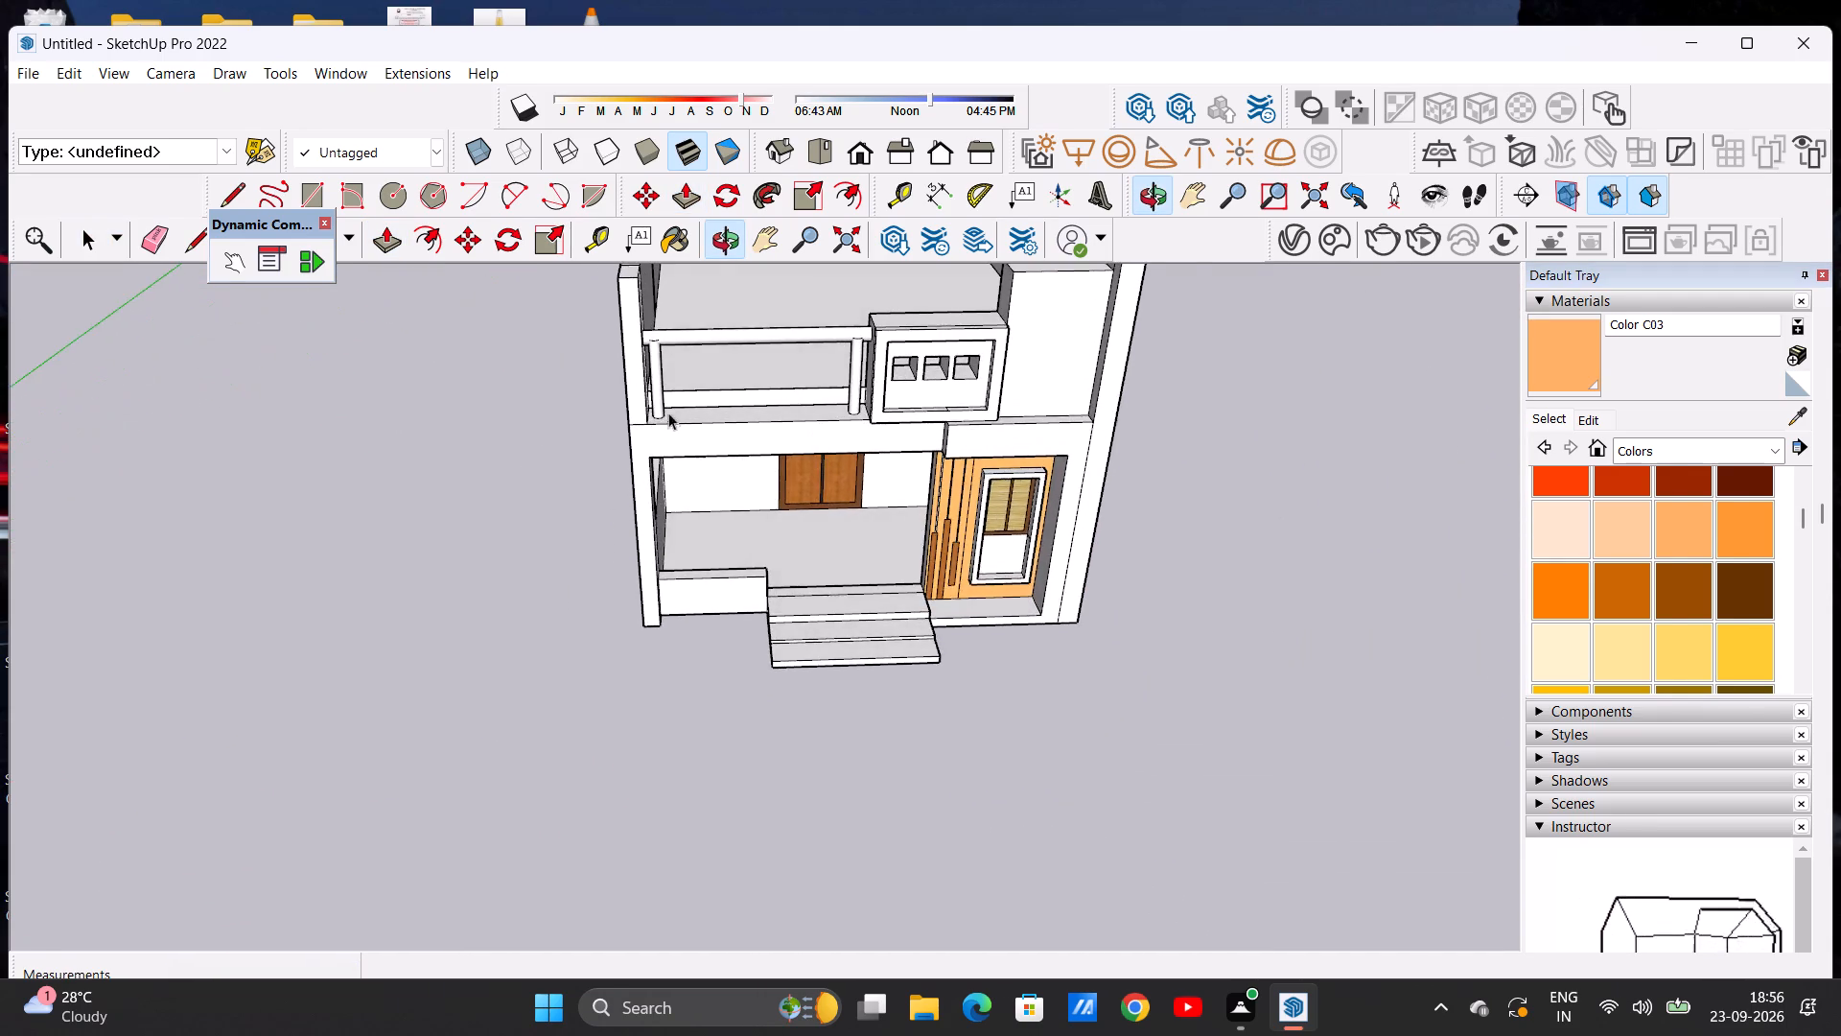
Draw a small circle of about 9/16" radius on the ledge's top just inside the post at the corner column.
{"action": "scroll", "coordinate": [652, 406], "scroll_direction": "up", "scroll_amount": 3}
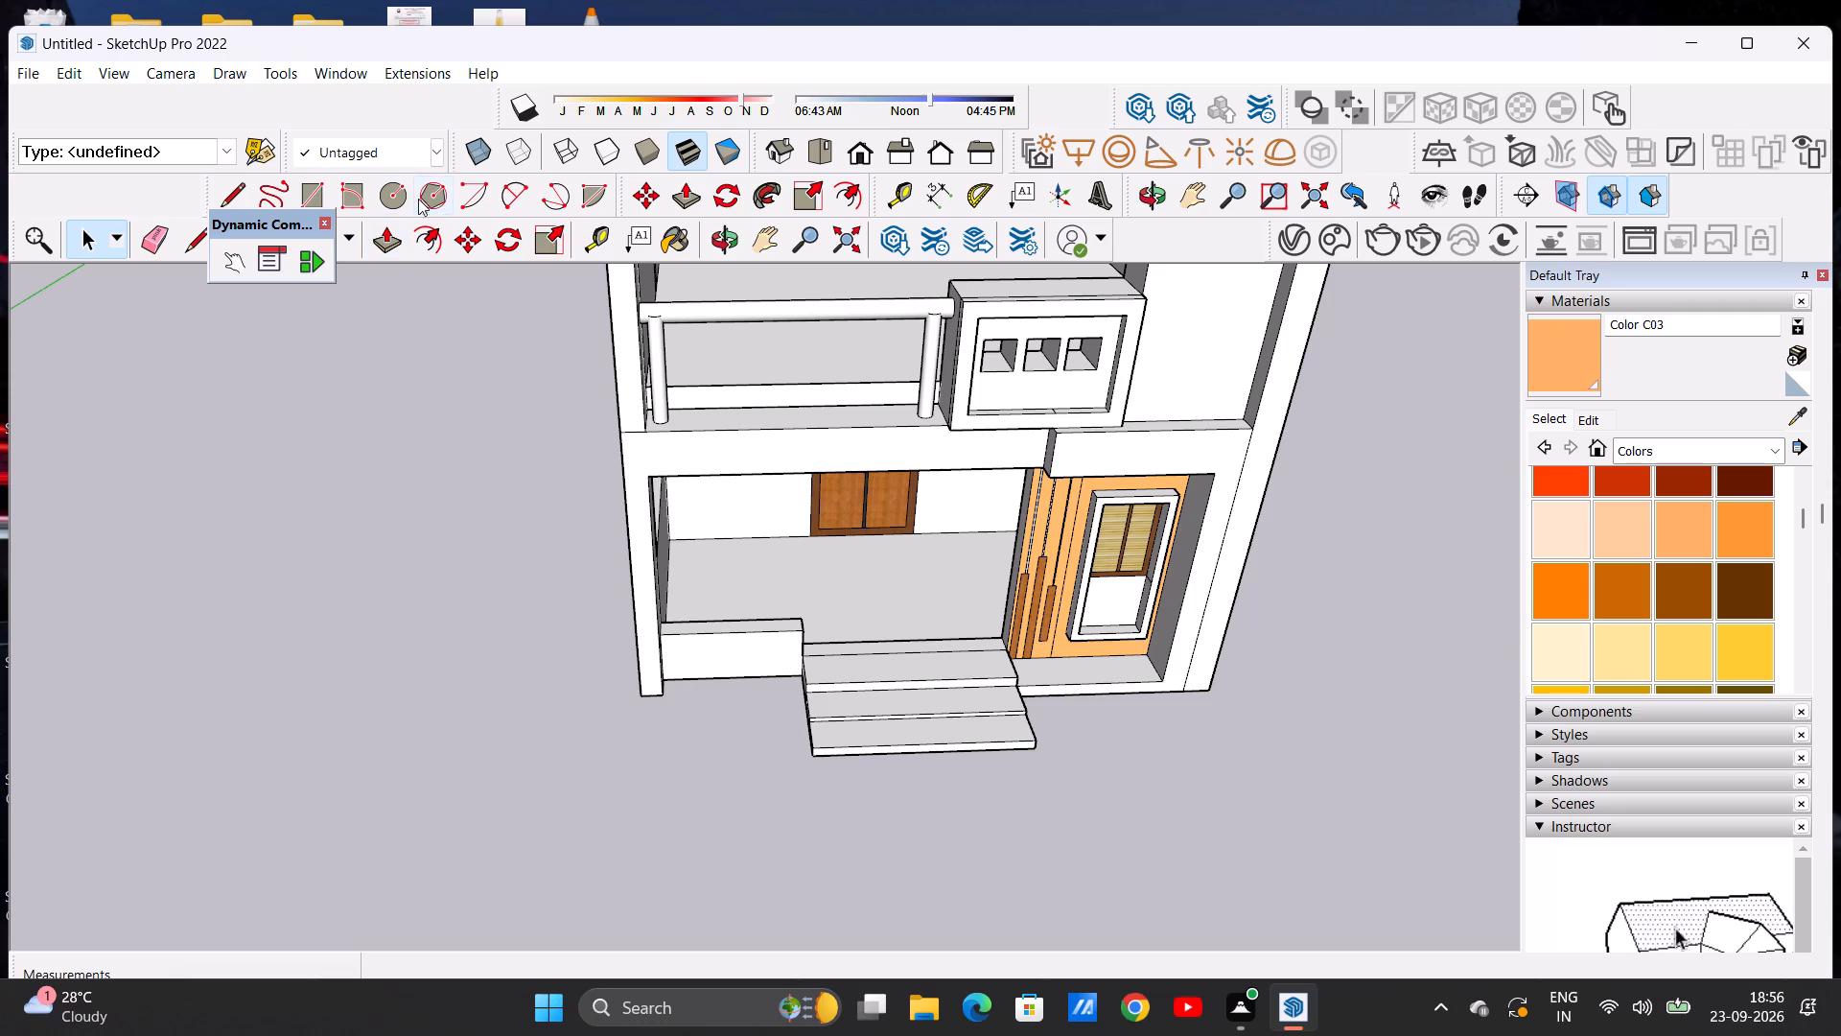
{"action": "left_click", "coordinate": [387, 196]}
{"action": "scroll", "coordinate": [704, 411], "scroll_direction": "up", "scroll_amount": 10}
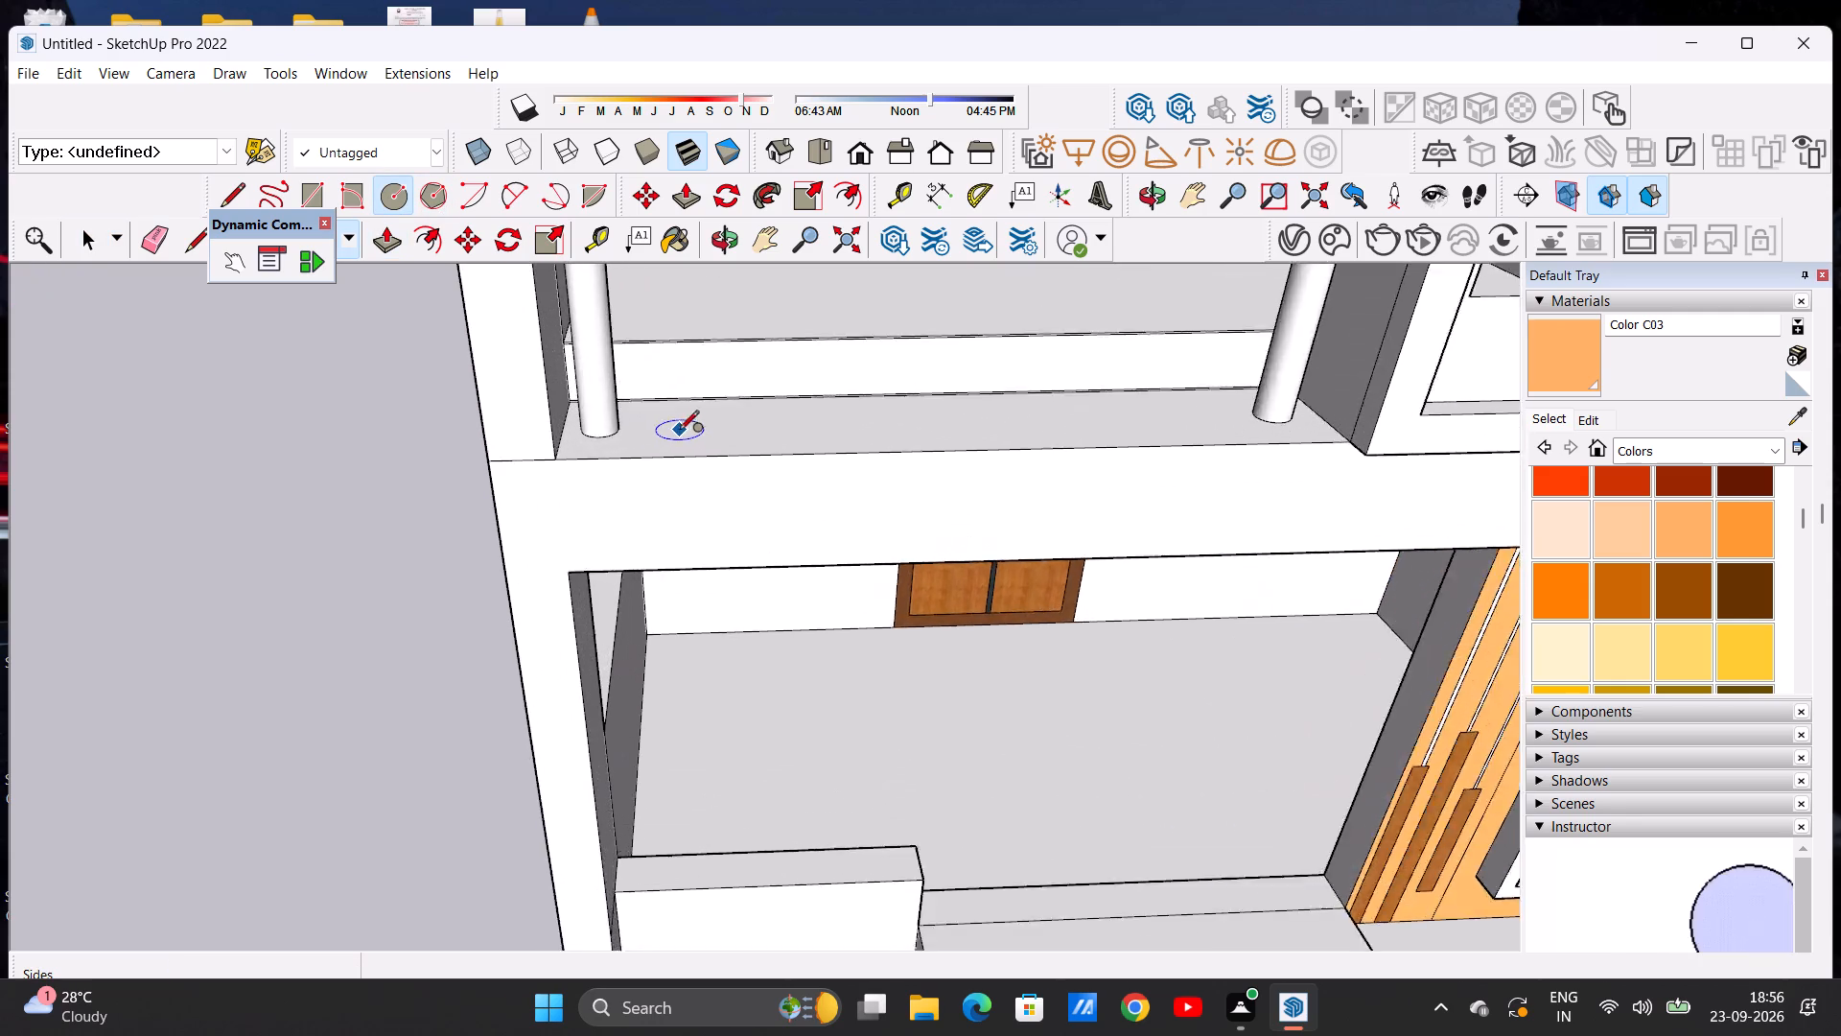
{"action": "scroll", "coordinate": [679, 432], "scroll_direction": "up", "scroll_amount": 8}
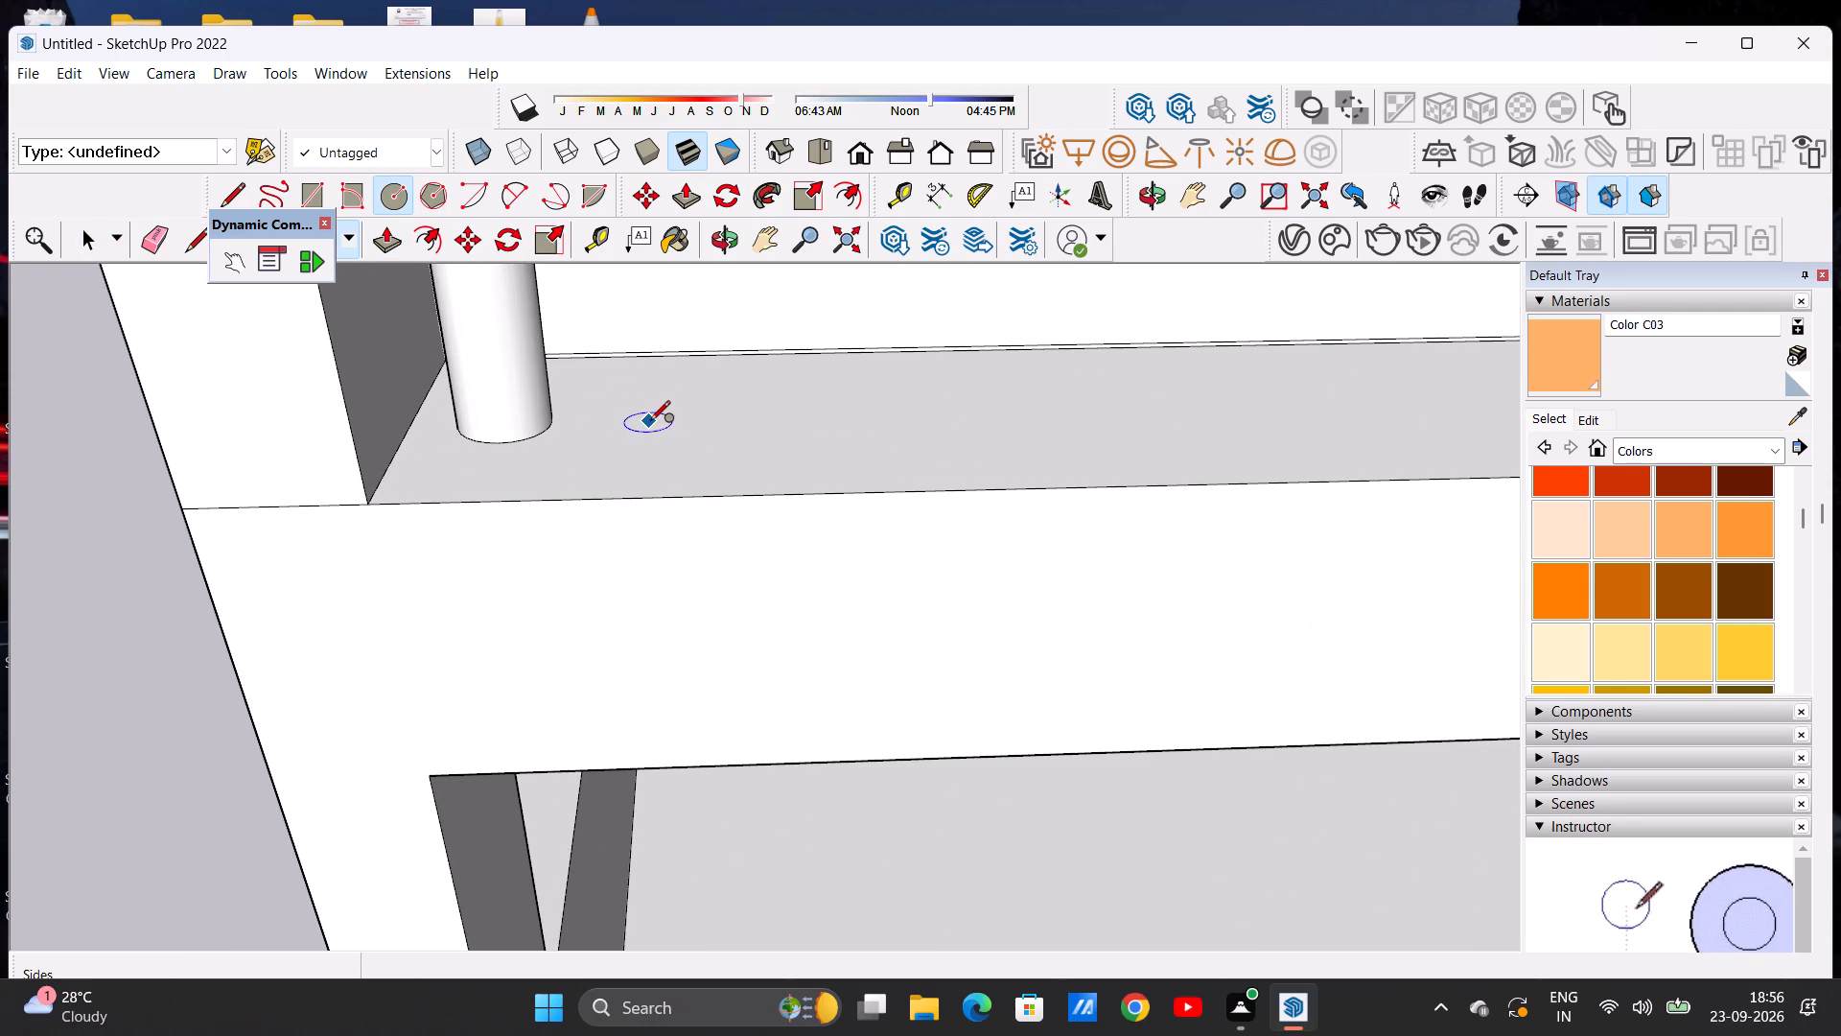
{"action": "left_click", "coordinate": [650, 422]}
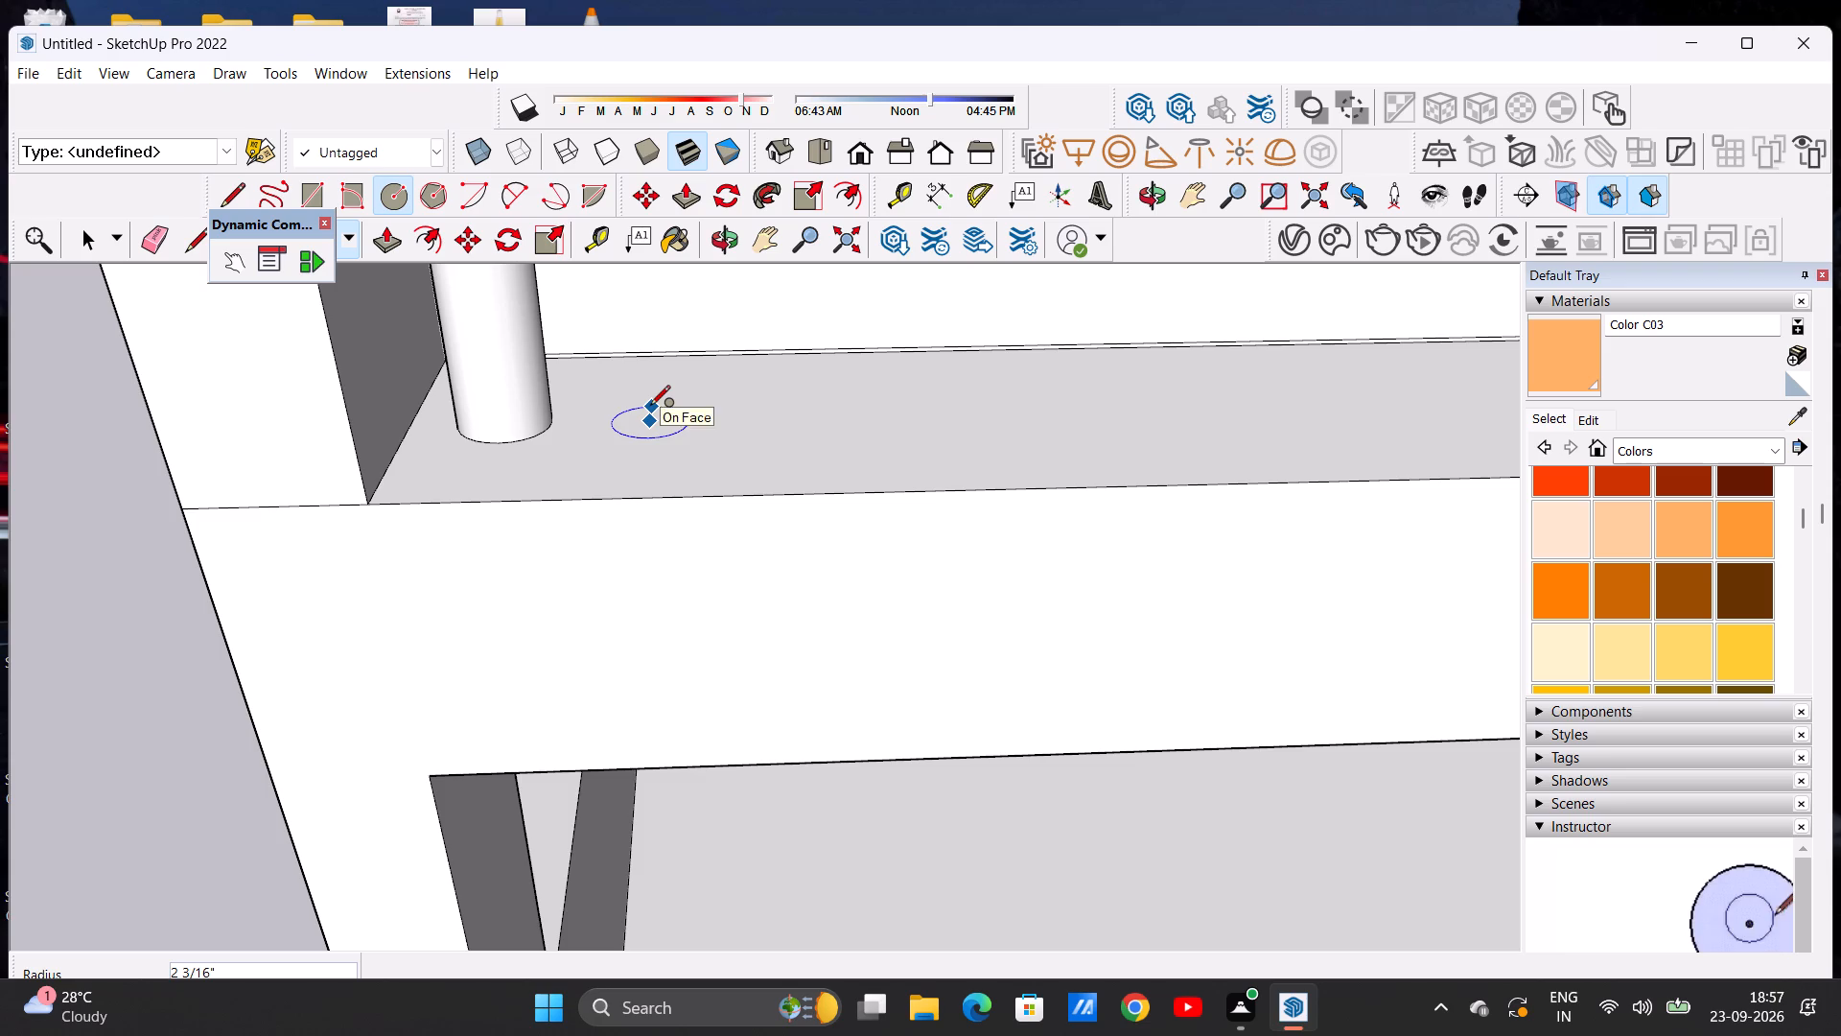
{"action": "scroll", "coordinate": [661, 426], "scroll_direction": "up", "scroll_amount": 5}
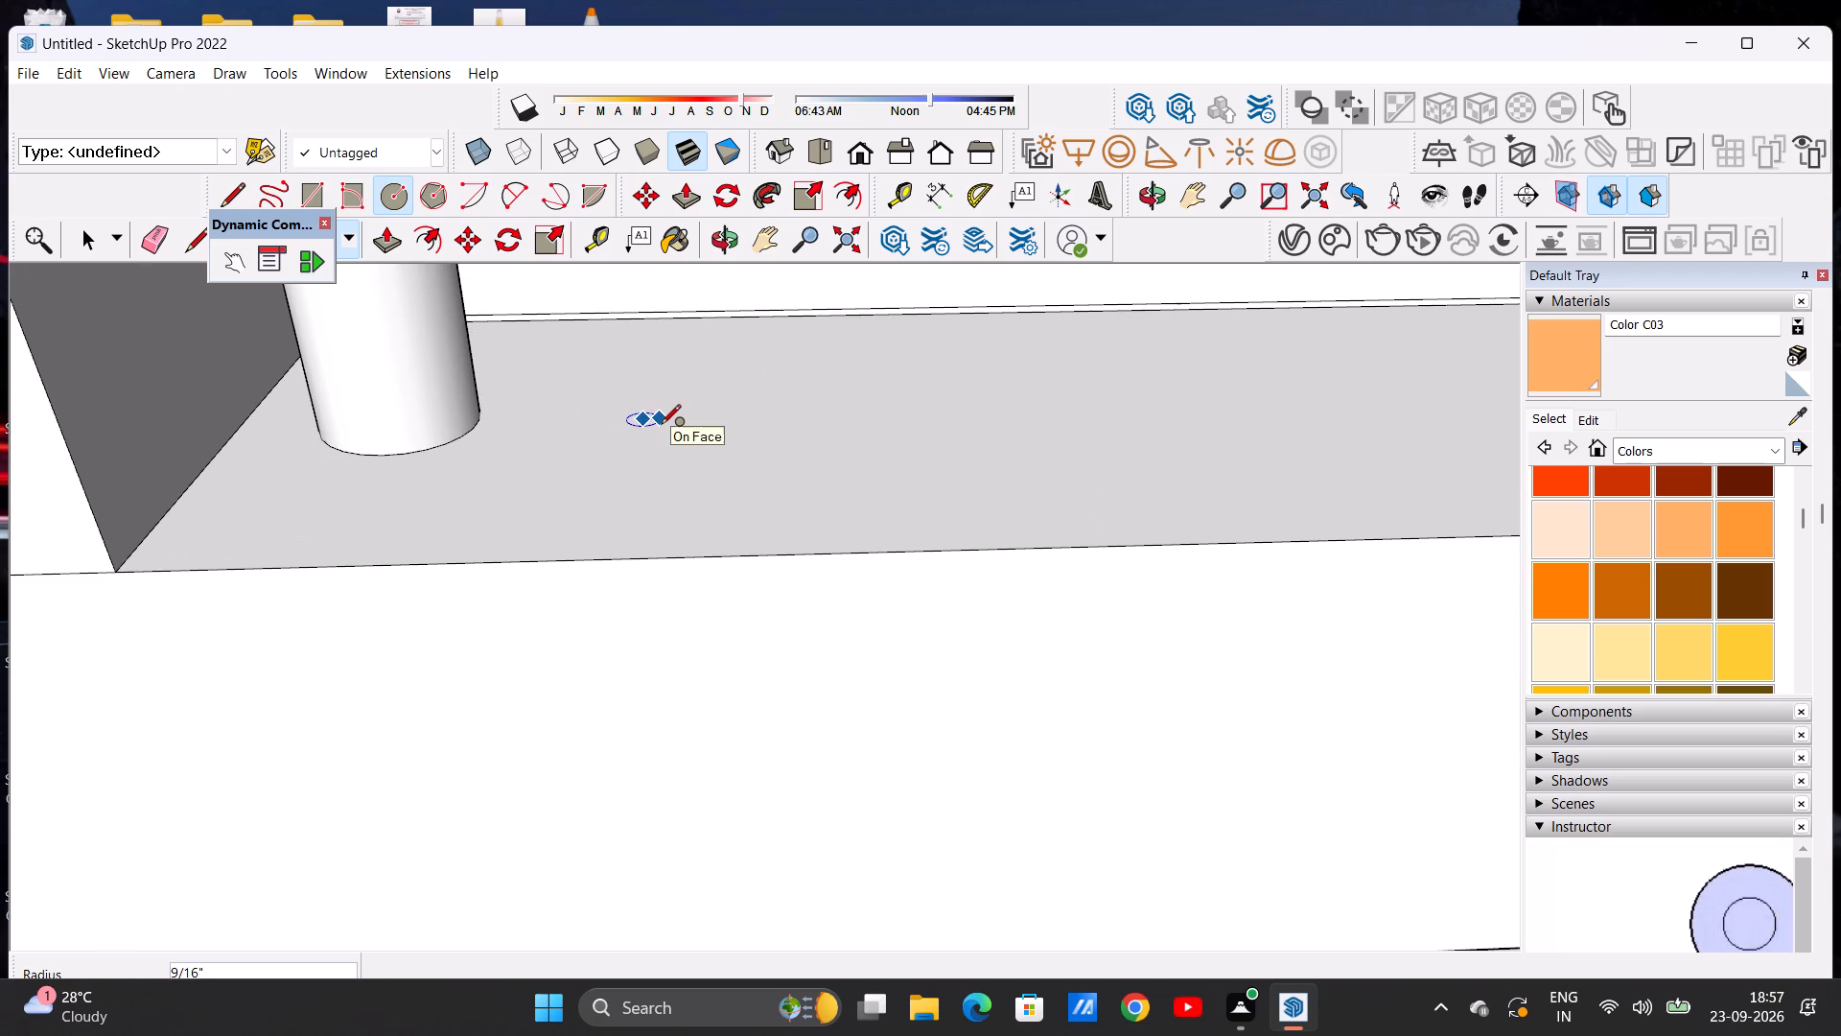
{"action": "left_click", "coordinate": [661, 426]}
{"action": "key", "text": "space"}
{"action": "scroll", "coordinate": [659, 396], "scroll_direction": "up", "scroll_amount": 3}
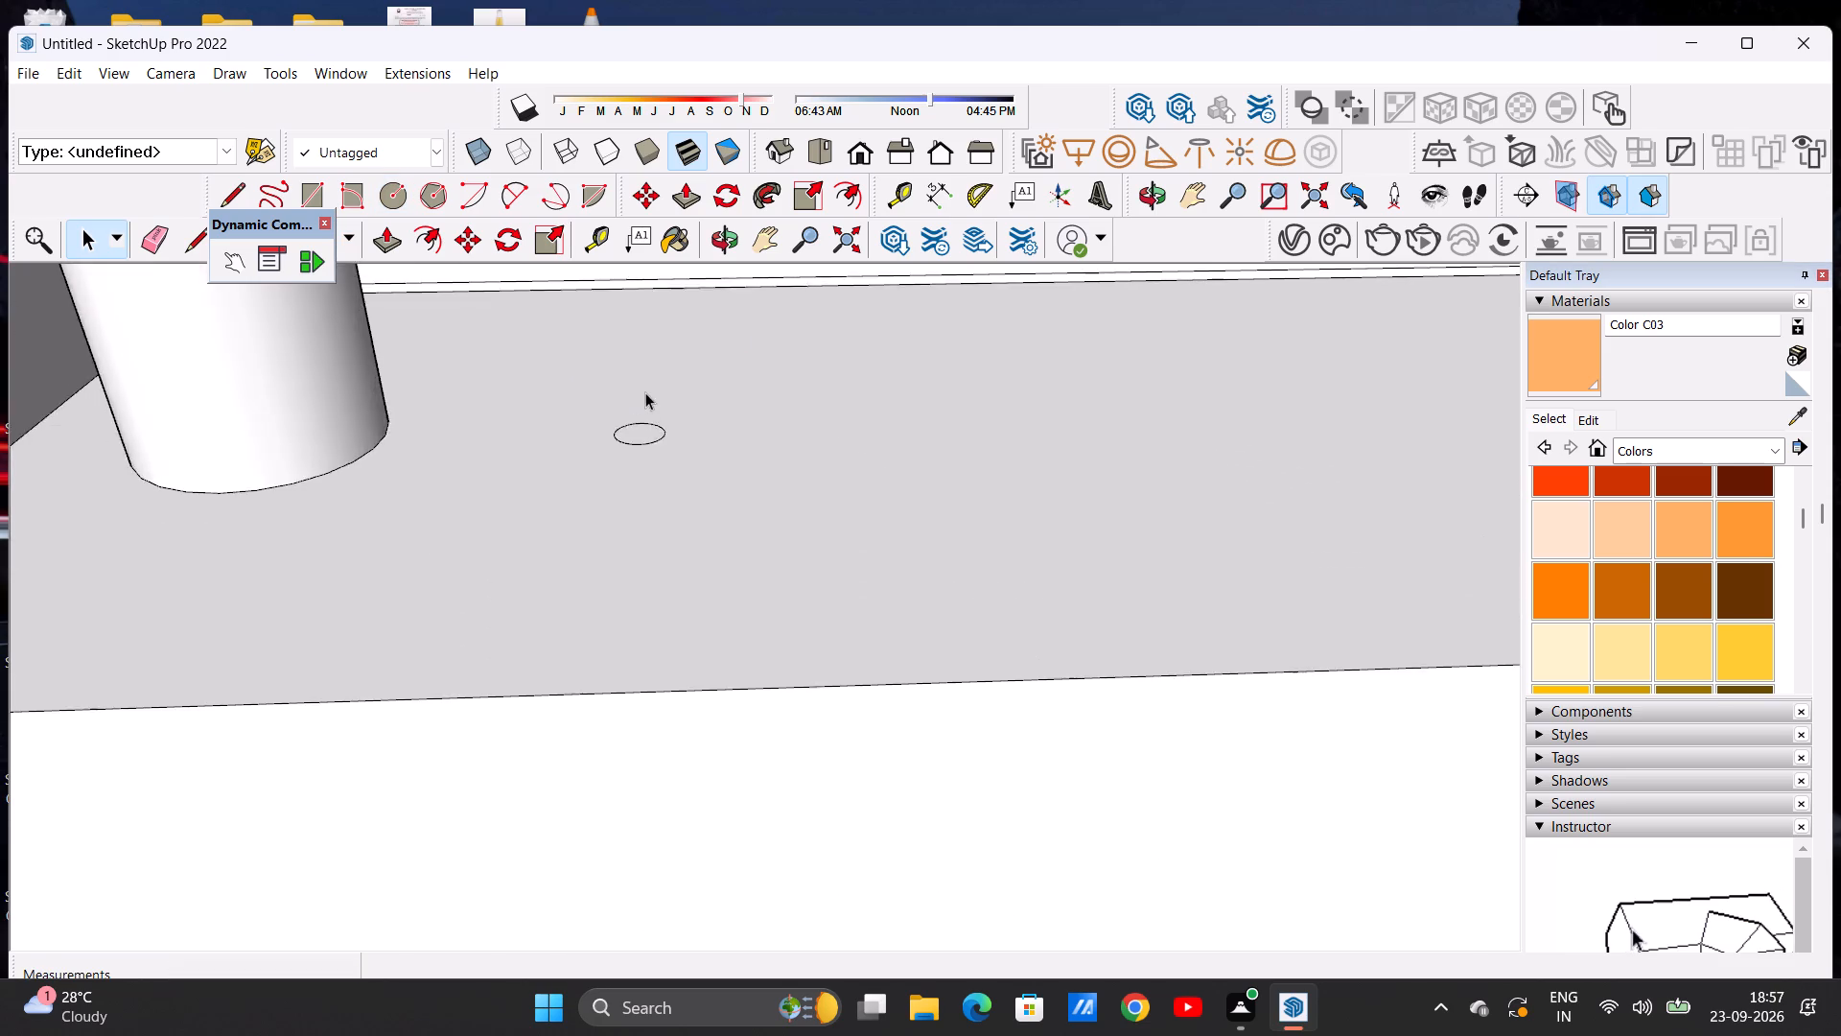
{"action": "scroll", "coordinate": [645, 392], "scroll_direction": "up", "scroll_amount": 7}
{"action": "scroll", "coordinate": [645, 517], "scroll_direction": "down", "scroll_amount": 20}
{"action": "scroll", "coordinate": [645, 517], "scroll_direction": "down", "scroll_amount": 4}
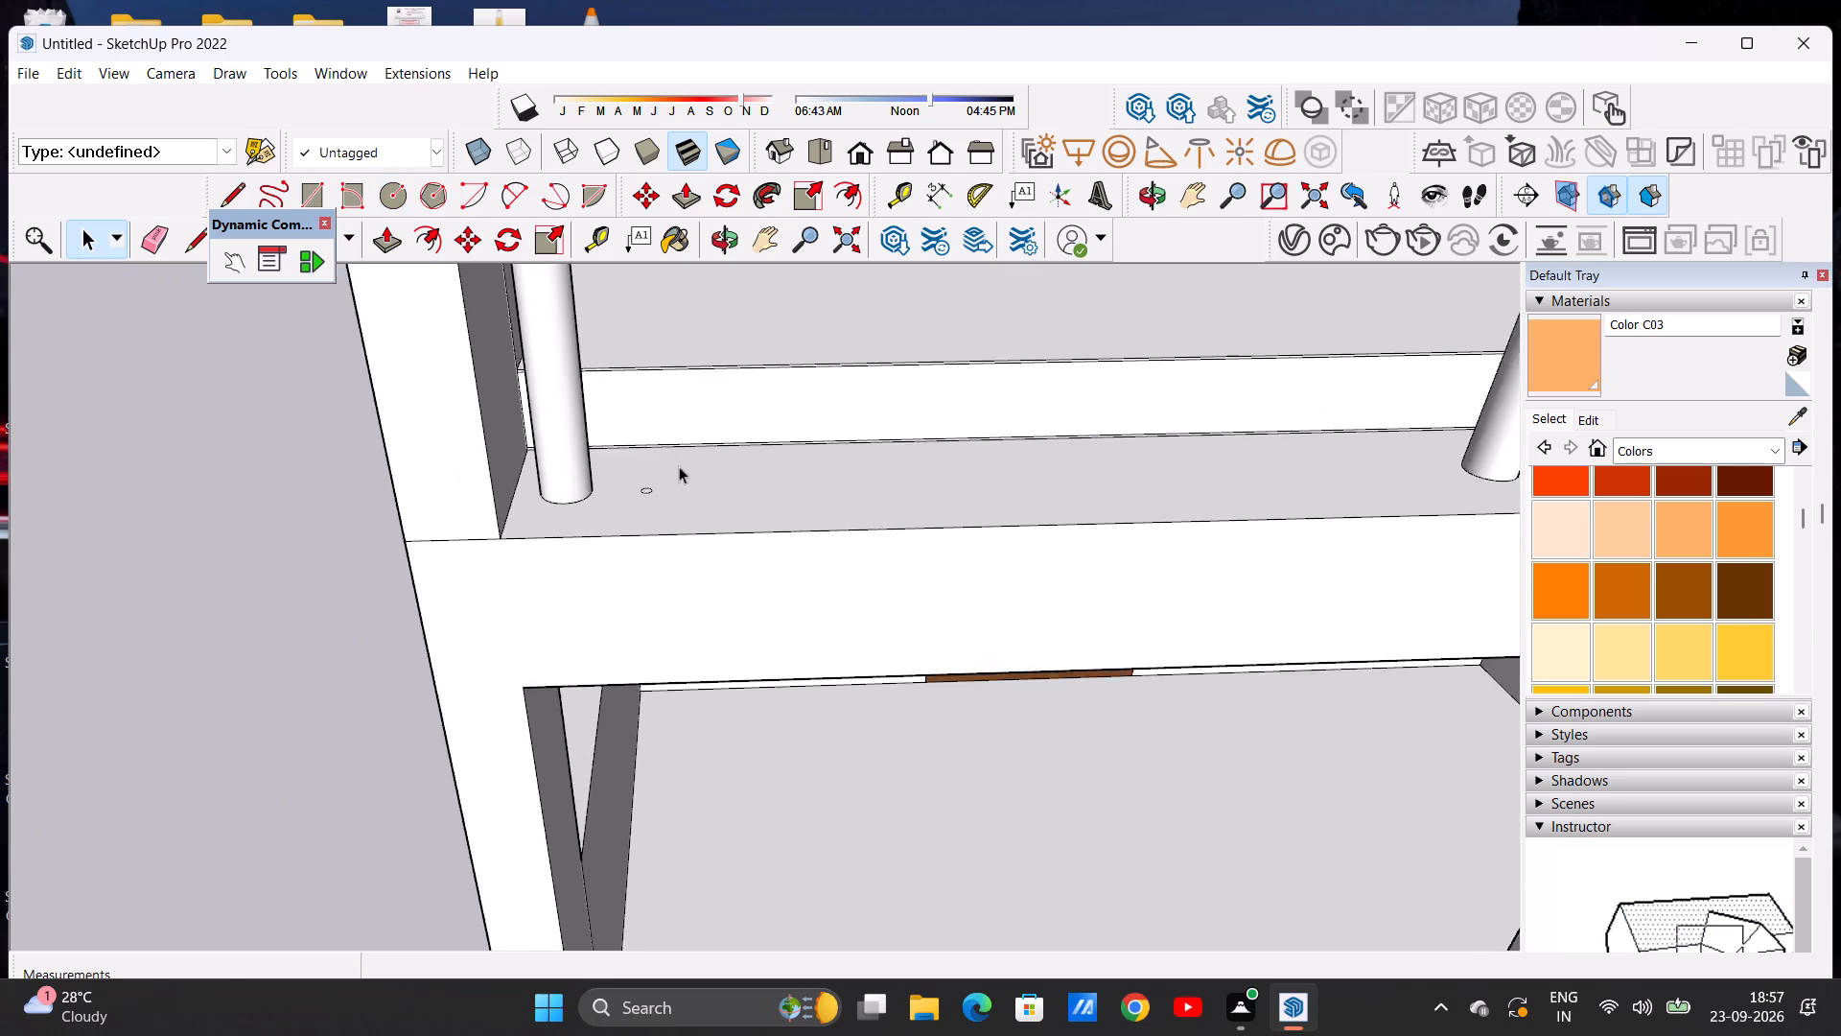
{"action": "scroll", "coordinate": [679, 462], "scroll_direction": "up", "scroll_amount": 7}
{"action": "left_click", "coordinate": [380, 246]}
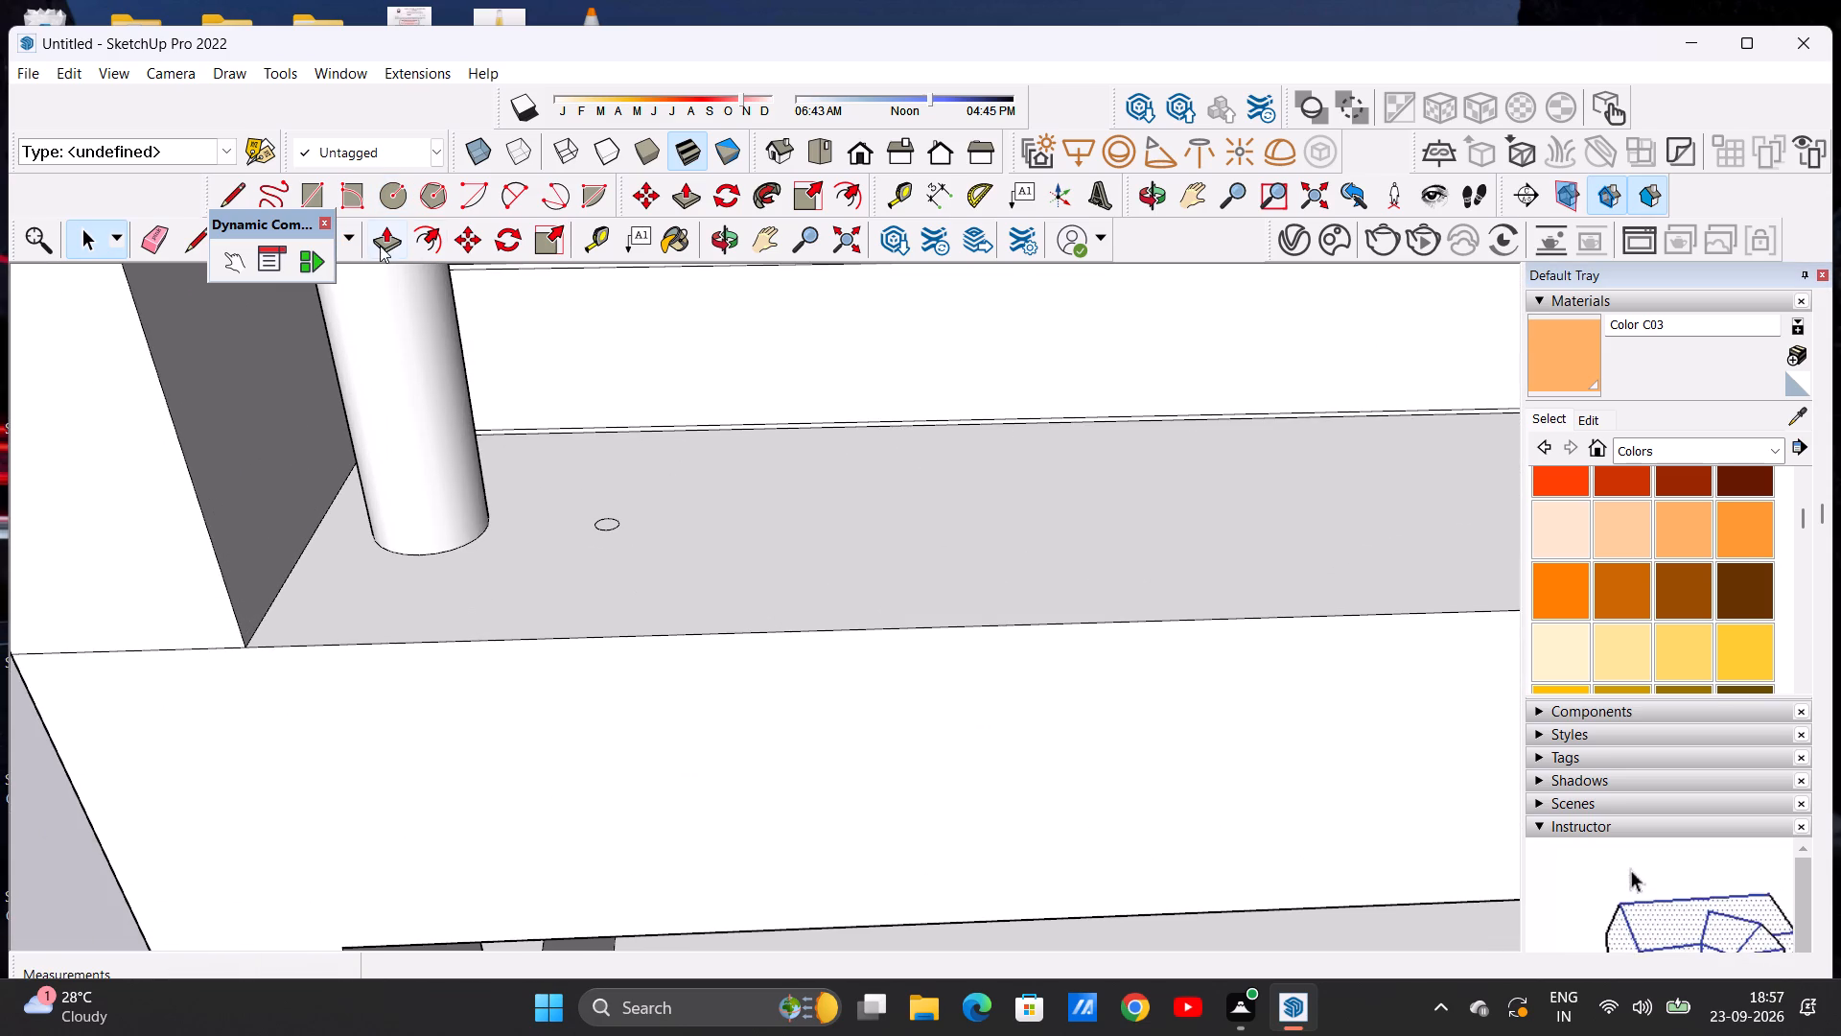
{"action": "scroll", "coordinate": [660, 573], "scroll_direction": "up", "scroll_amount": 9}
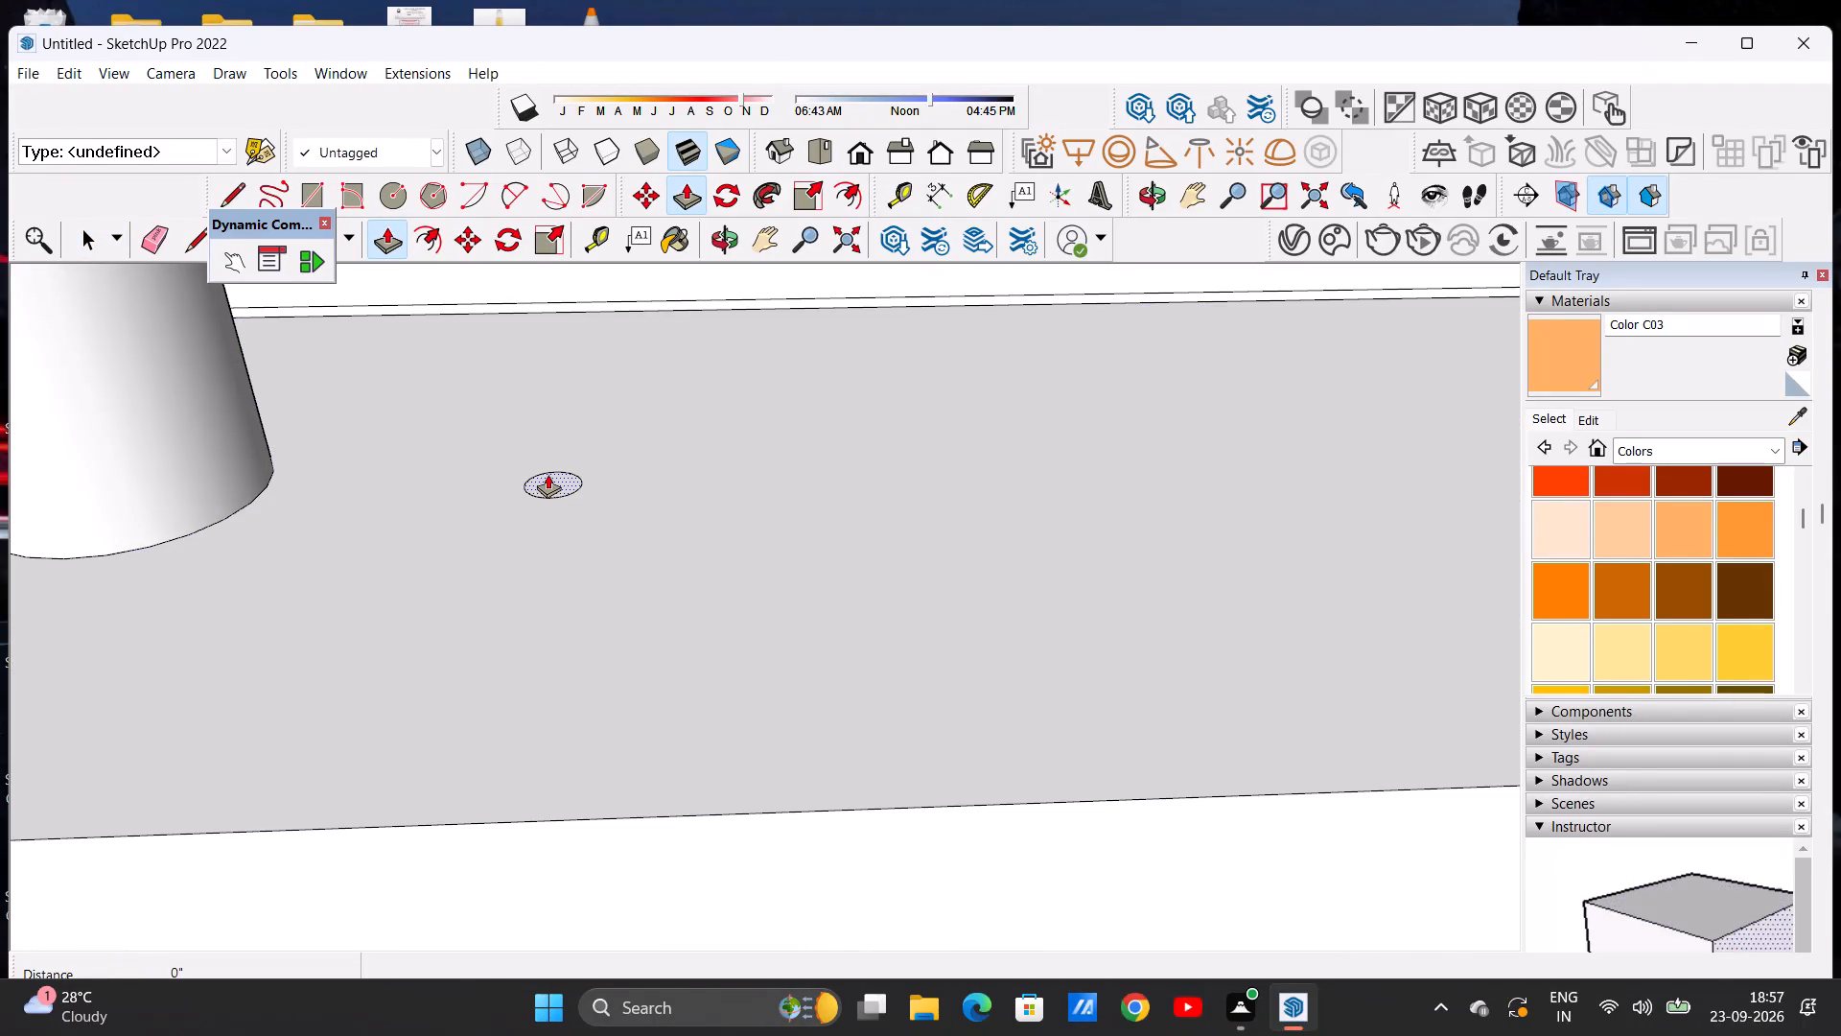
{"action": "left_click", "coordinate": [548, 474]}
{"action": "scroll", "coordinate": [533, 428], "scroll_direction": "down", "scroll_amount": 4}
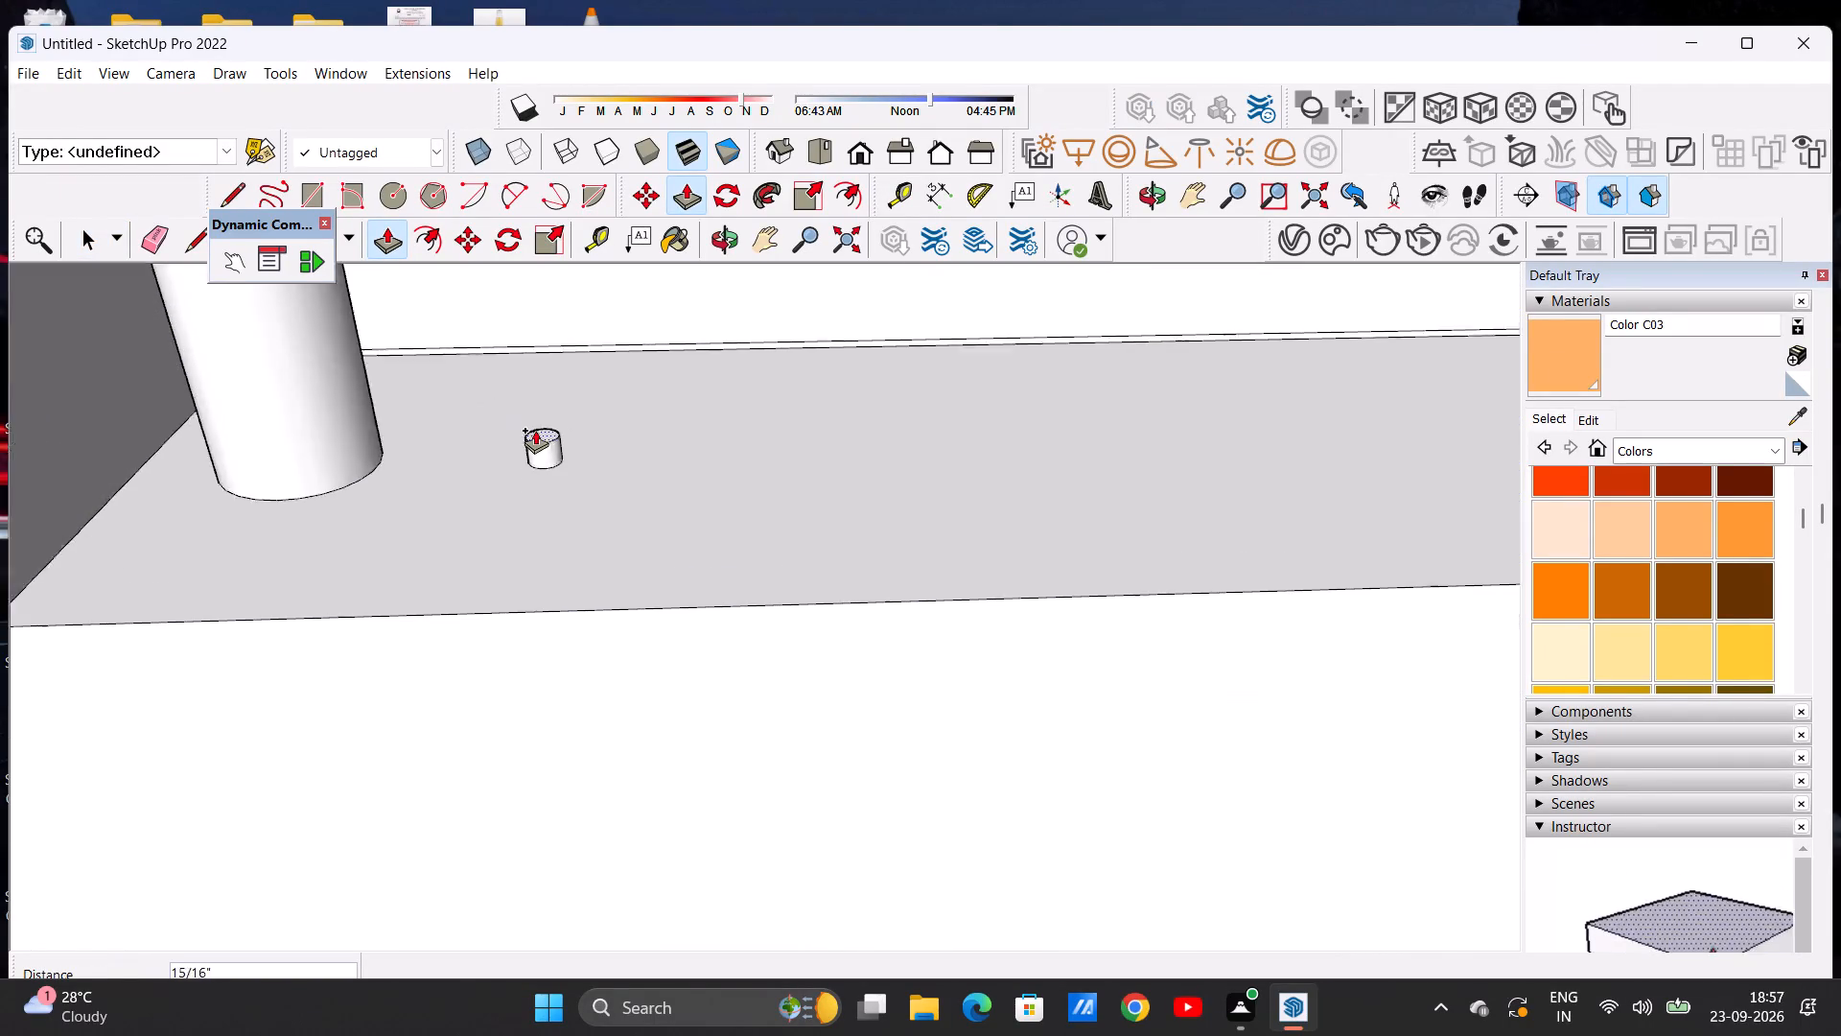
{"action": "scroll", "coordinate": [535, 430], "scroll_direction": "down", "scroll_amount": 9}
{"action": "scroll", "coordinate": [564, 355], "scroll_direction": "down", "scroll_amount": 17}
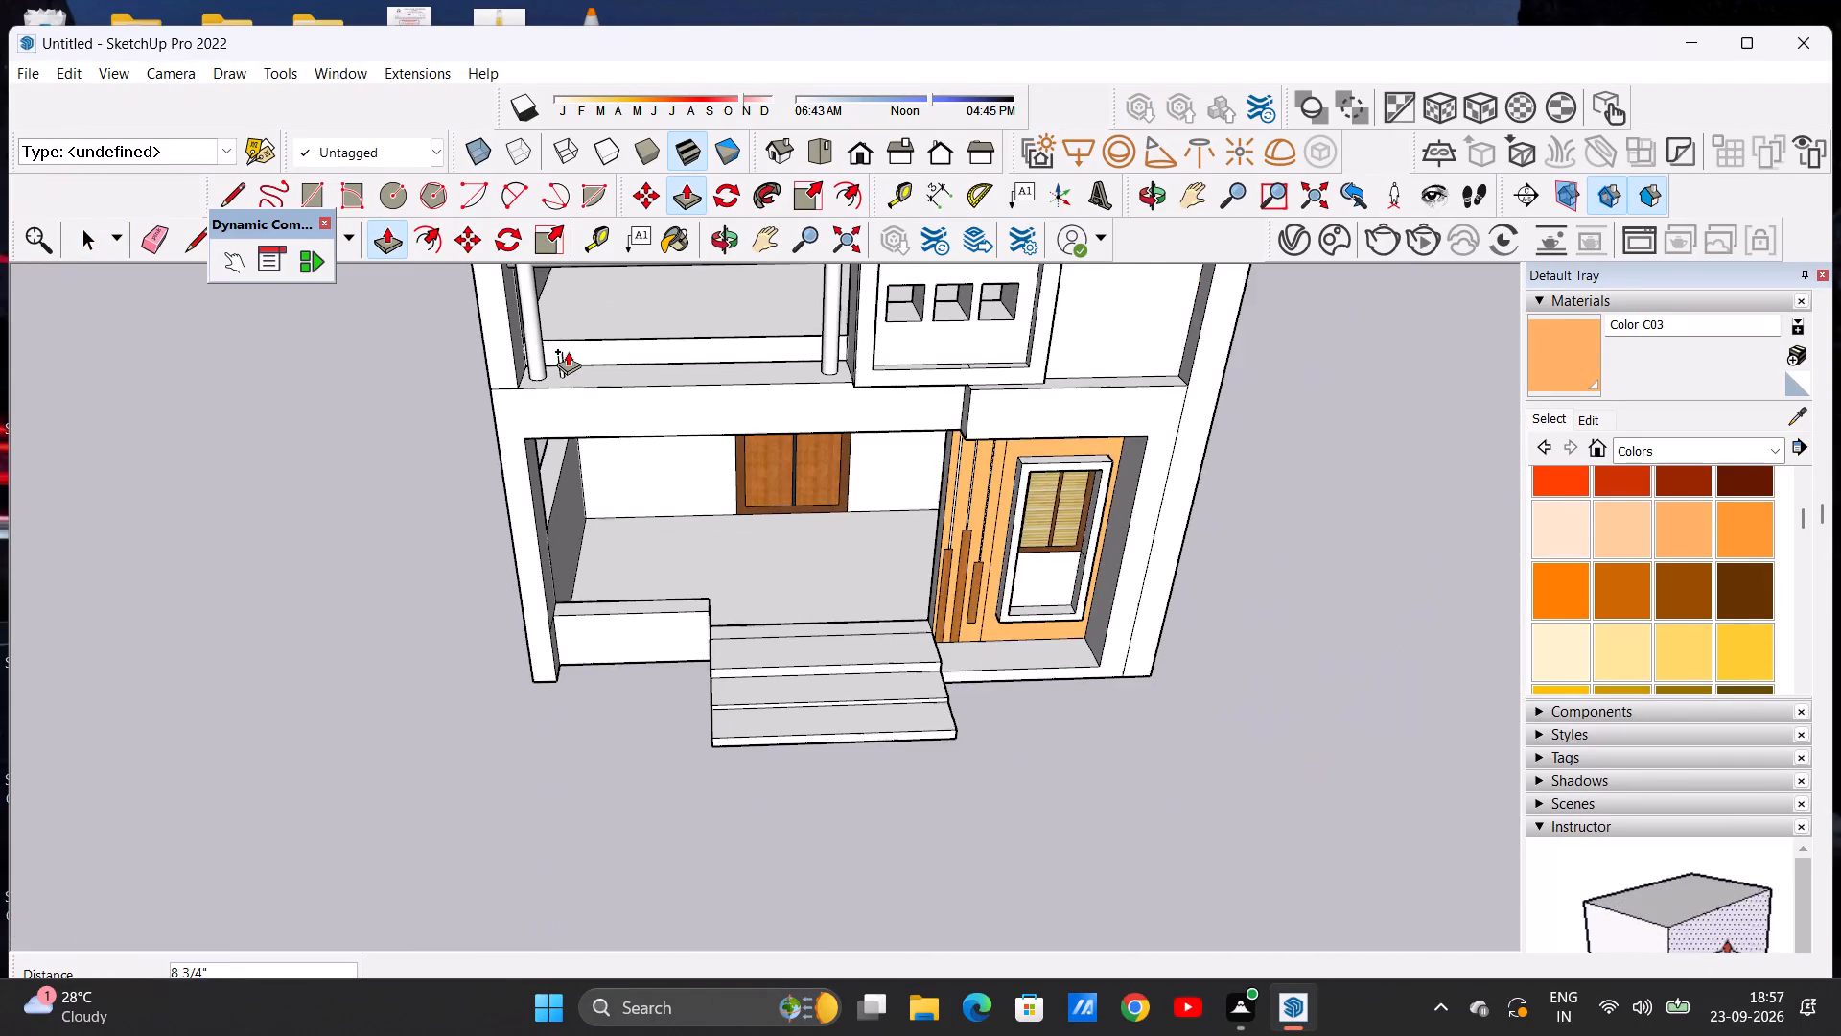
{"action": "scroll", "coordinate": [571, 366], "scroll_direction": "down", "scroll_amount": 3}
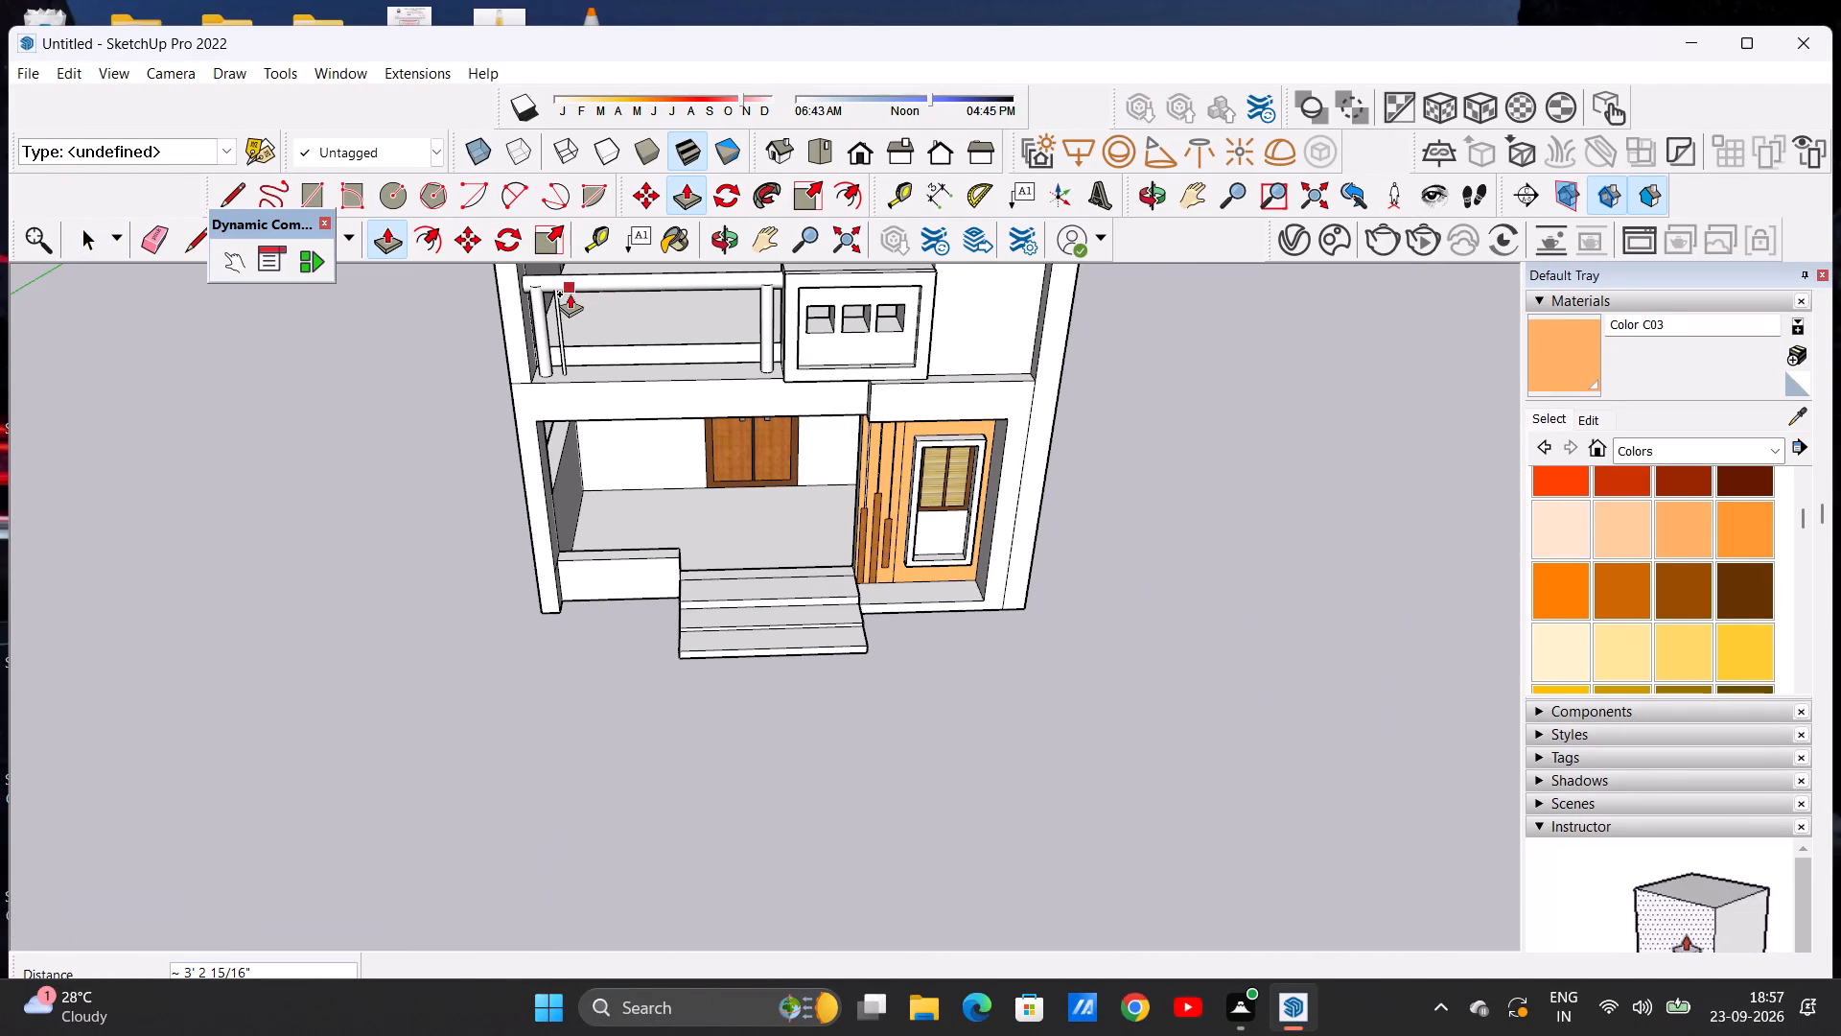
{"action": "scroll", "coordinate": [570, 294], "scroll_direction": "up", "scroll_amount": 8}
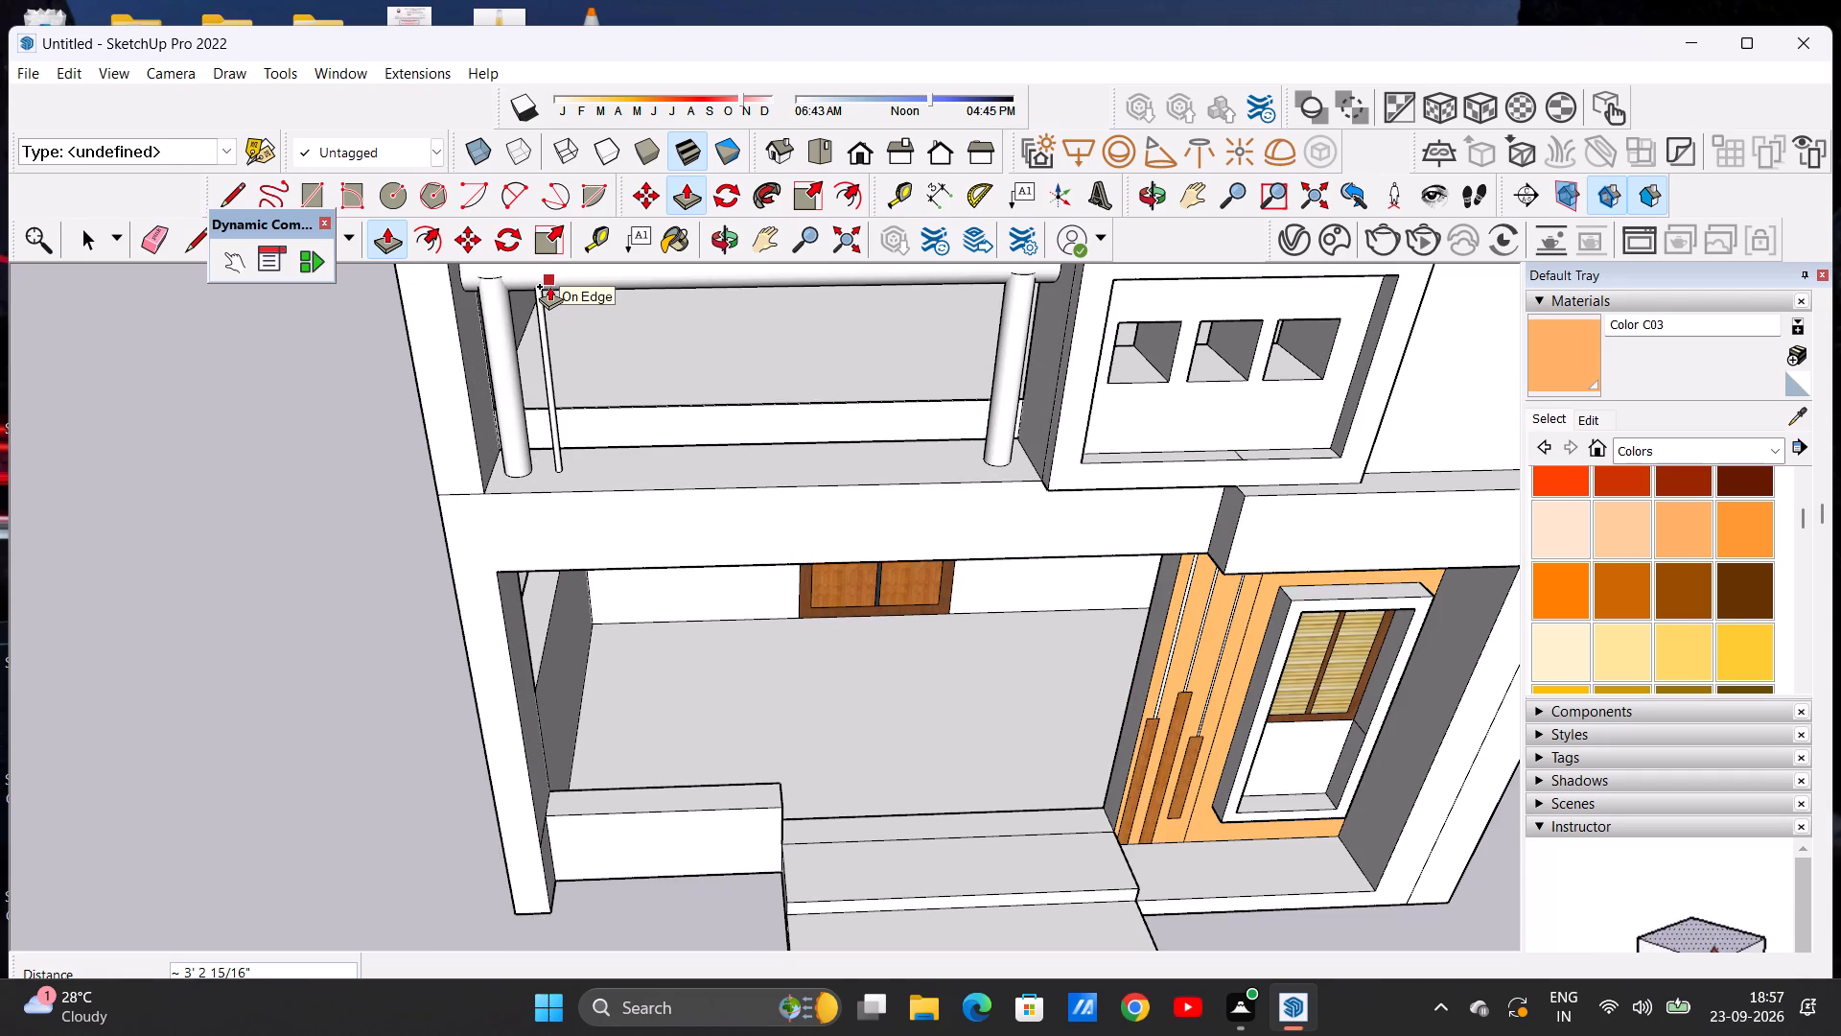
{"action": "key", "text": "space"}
Copy the small circle beside the corner-column post about 6' 10 7/8" along the ledge to just inside the parapet-side post.
{"action": "scroll", "coordinate": [562, 483], "scroll_direction": "up", "scroll_amount": 8}
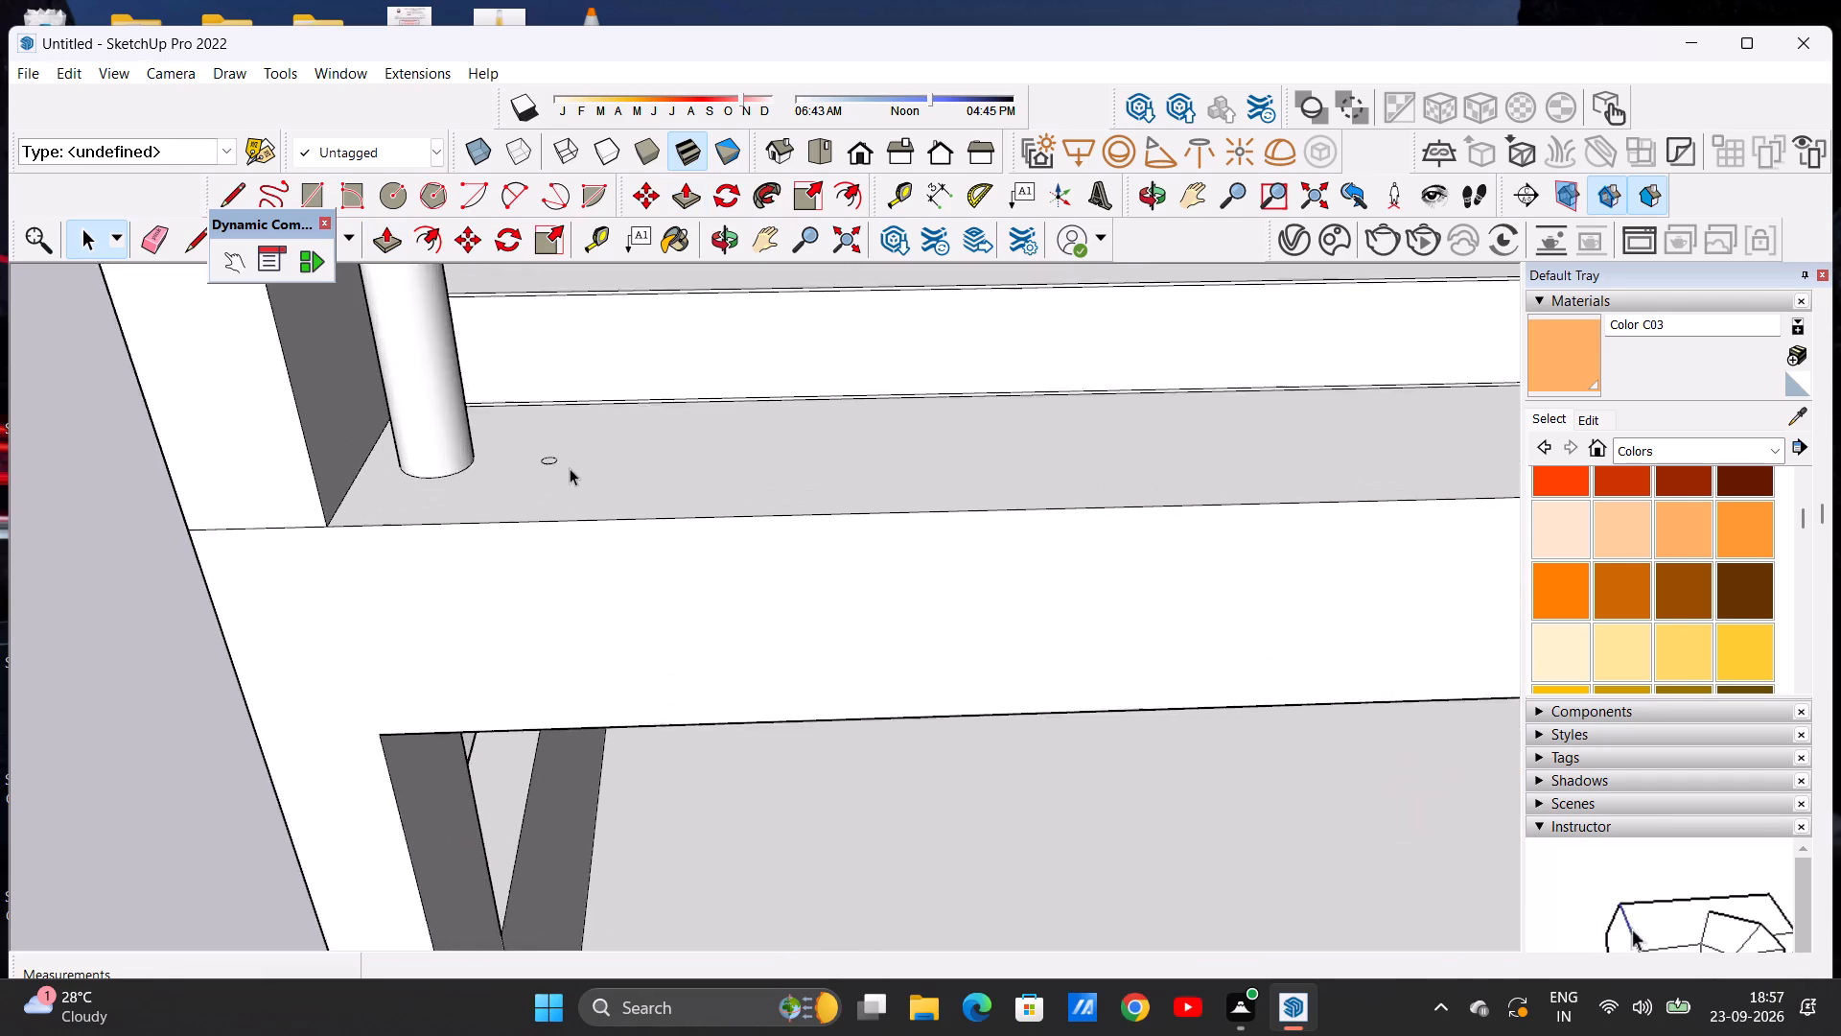
{"action": "scroll", "coordinate": [570, 468], "scroll_direction": "up", "scroll_amount": 9}
{"action": "double_click", "coordinate": [528, 452]}
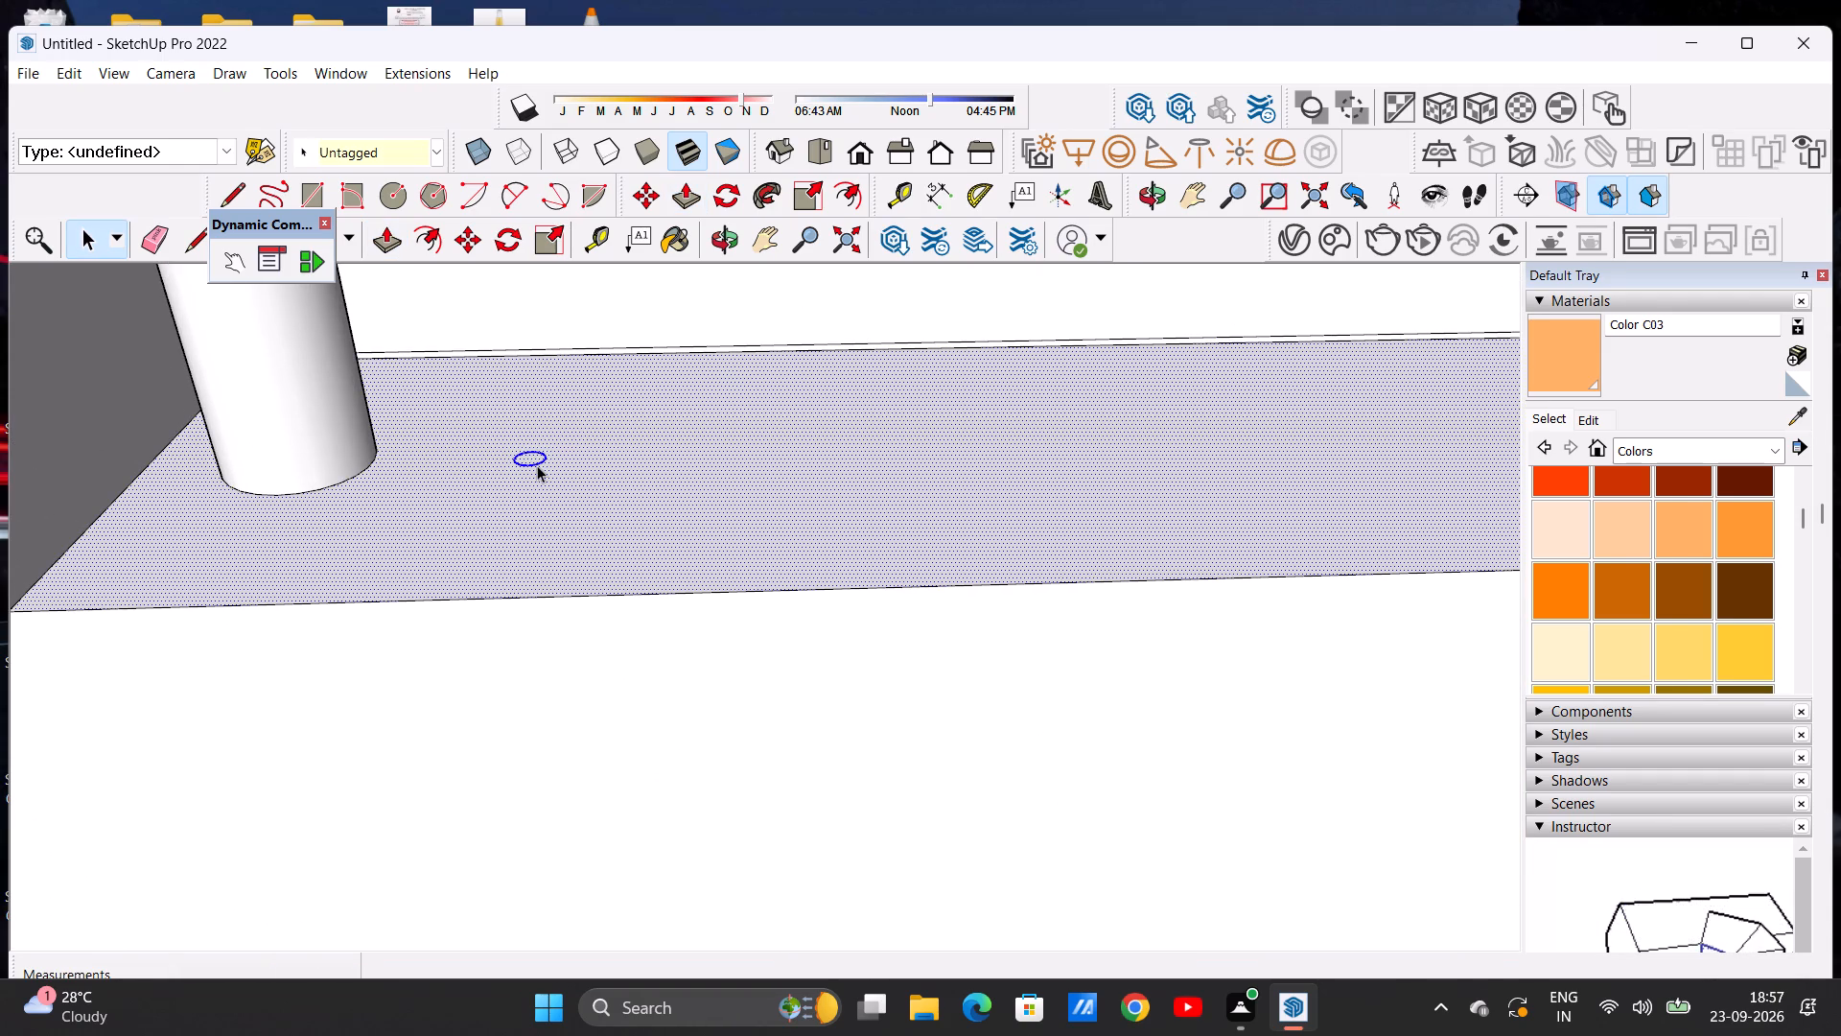
{"action": "left_click", "coordinate": [537, 465]}
{"action": "scroll", "coordinate": [542, 453], "scroll_direction": "down", "scroll_amount": 12}
{"action": "scroll", "coordinate": [543, 445], "scroll_direction": "up", "scroll_amount": 6}
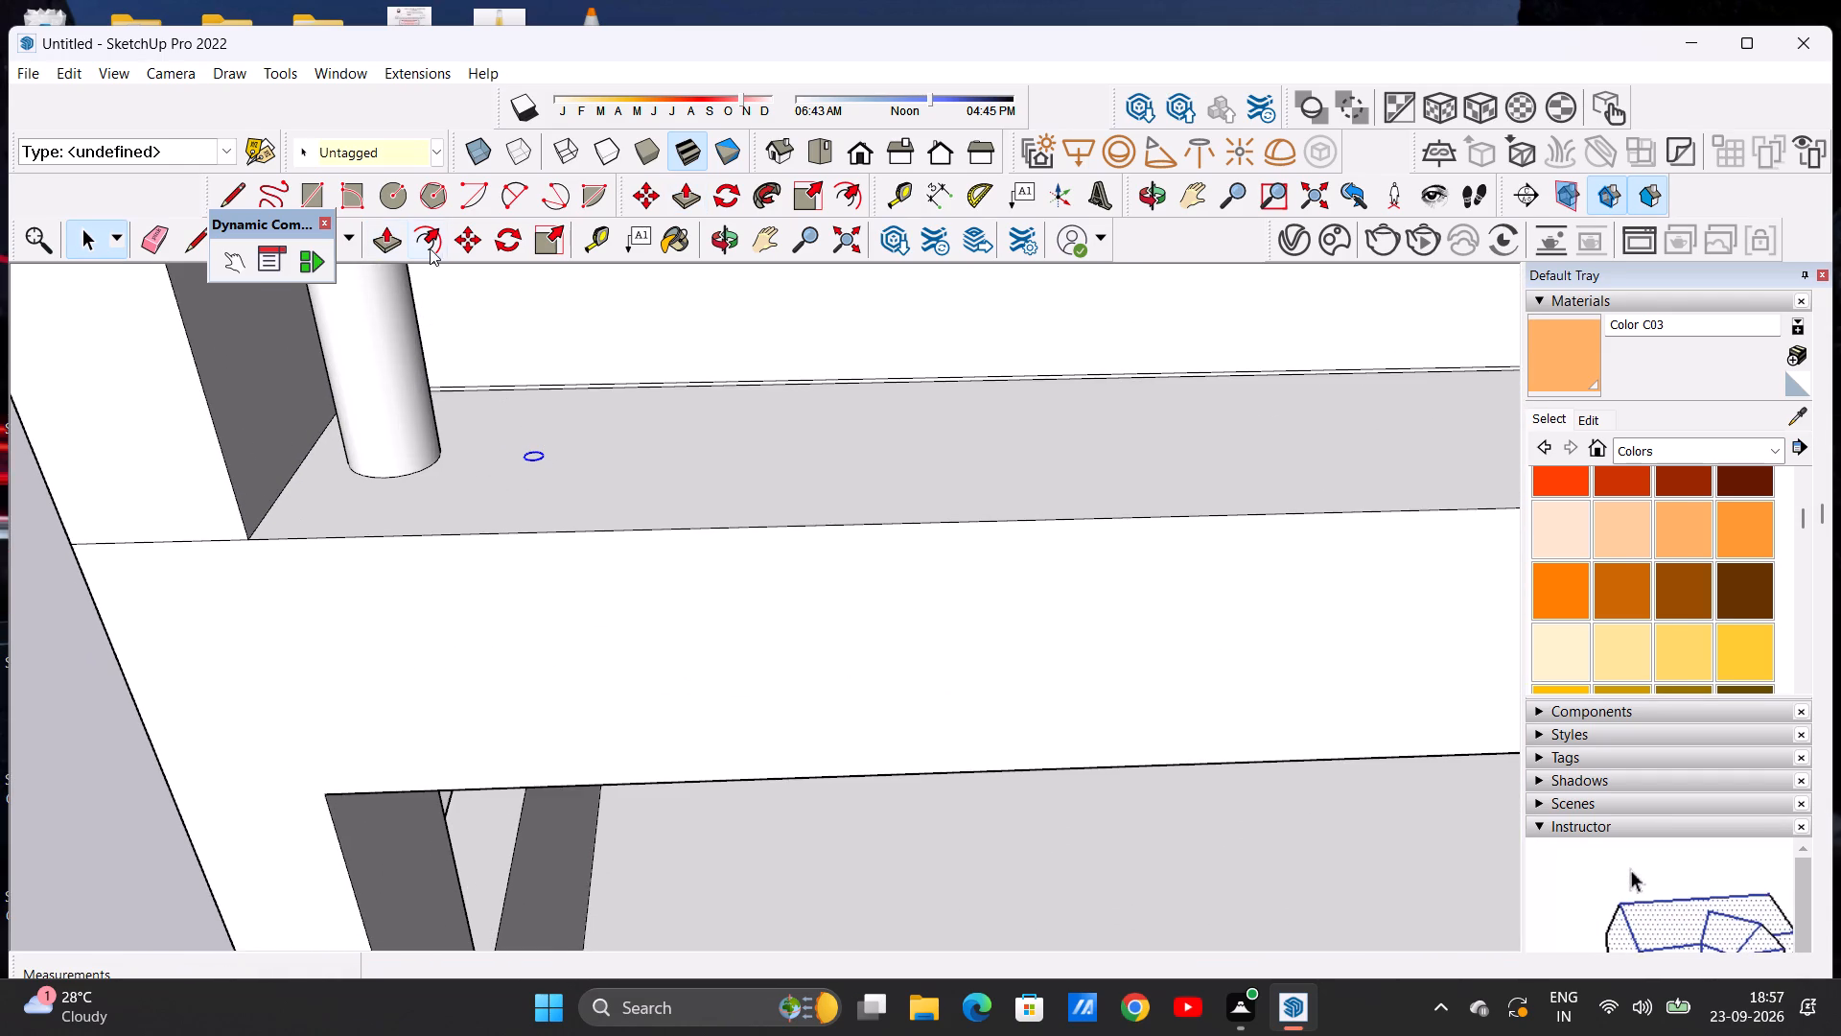
{"action": "left_click", "coordinate": [459, 243]}
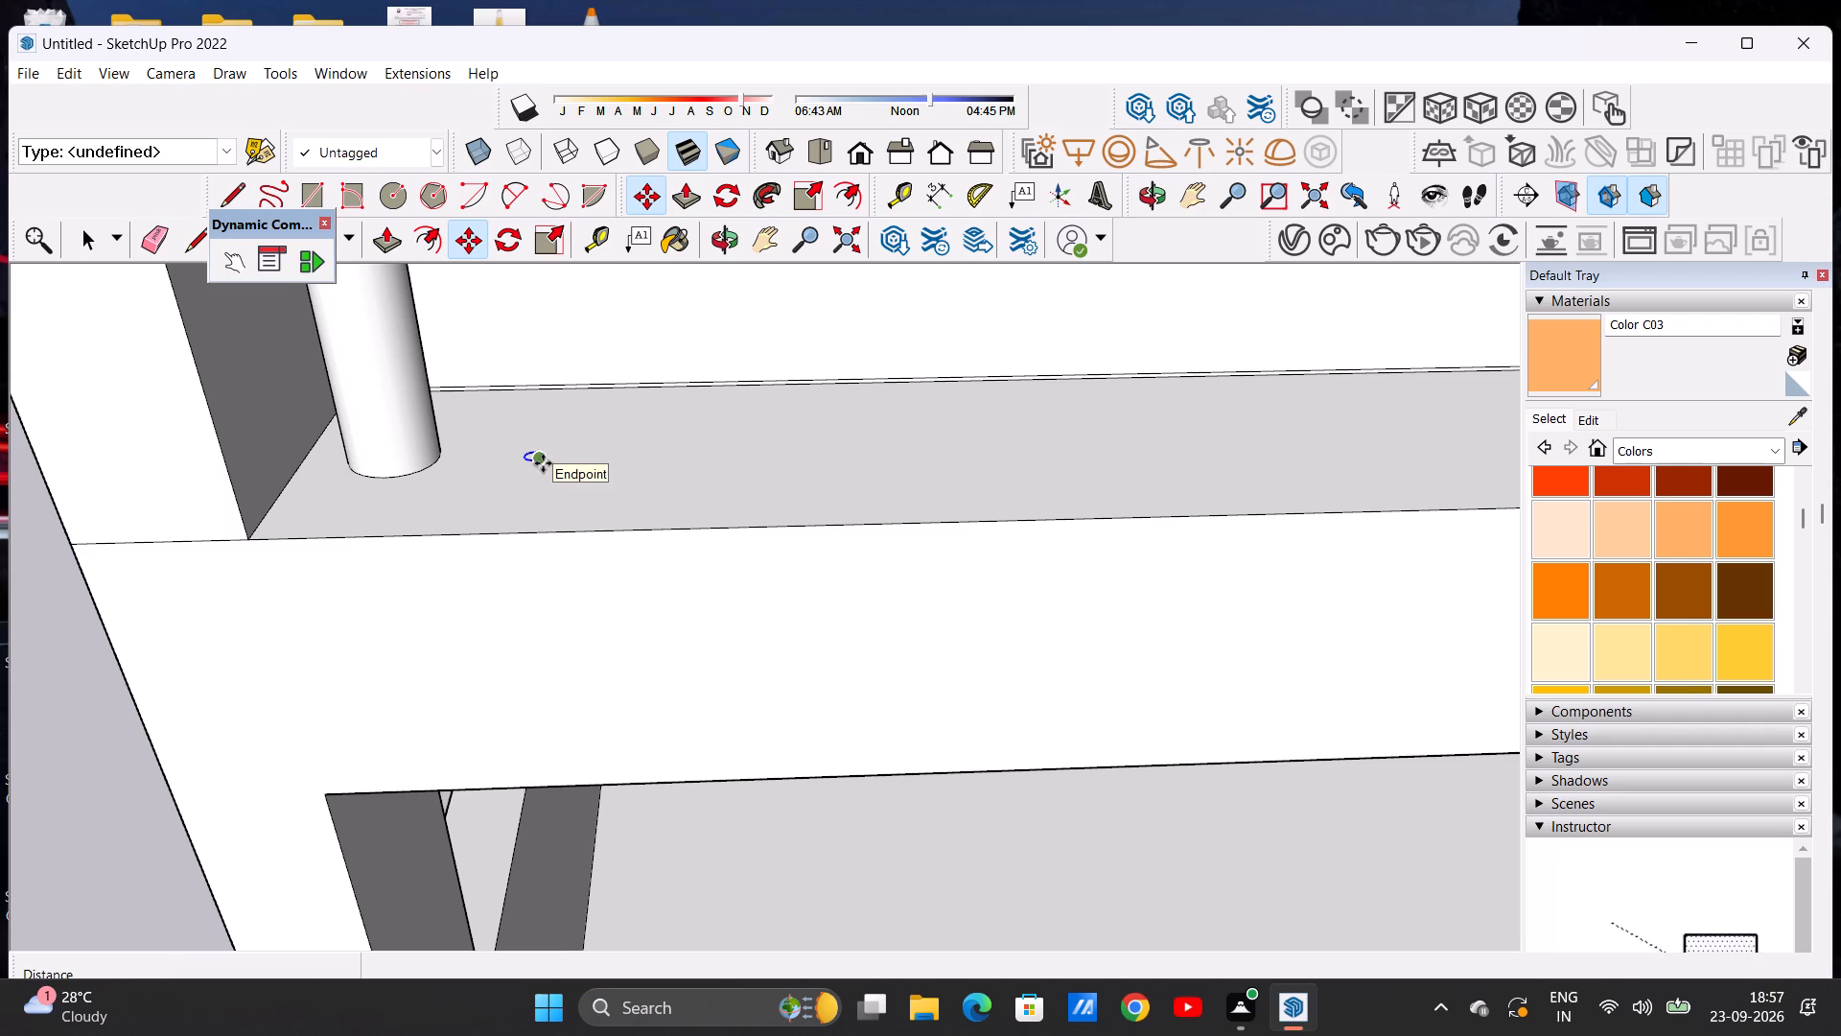
{"action": "left_click", "coordinate": [543, 463]}
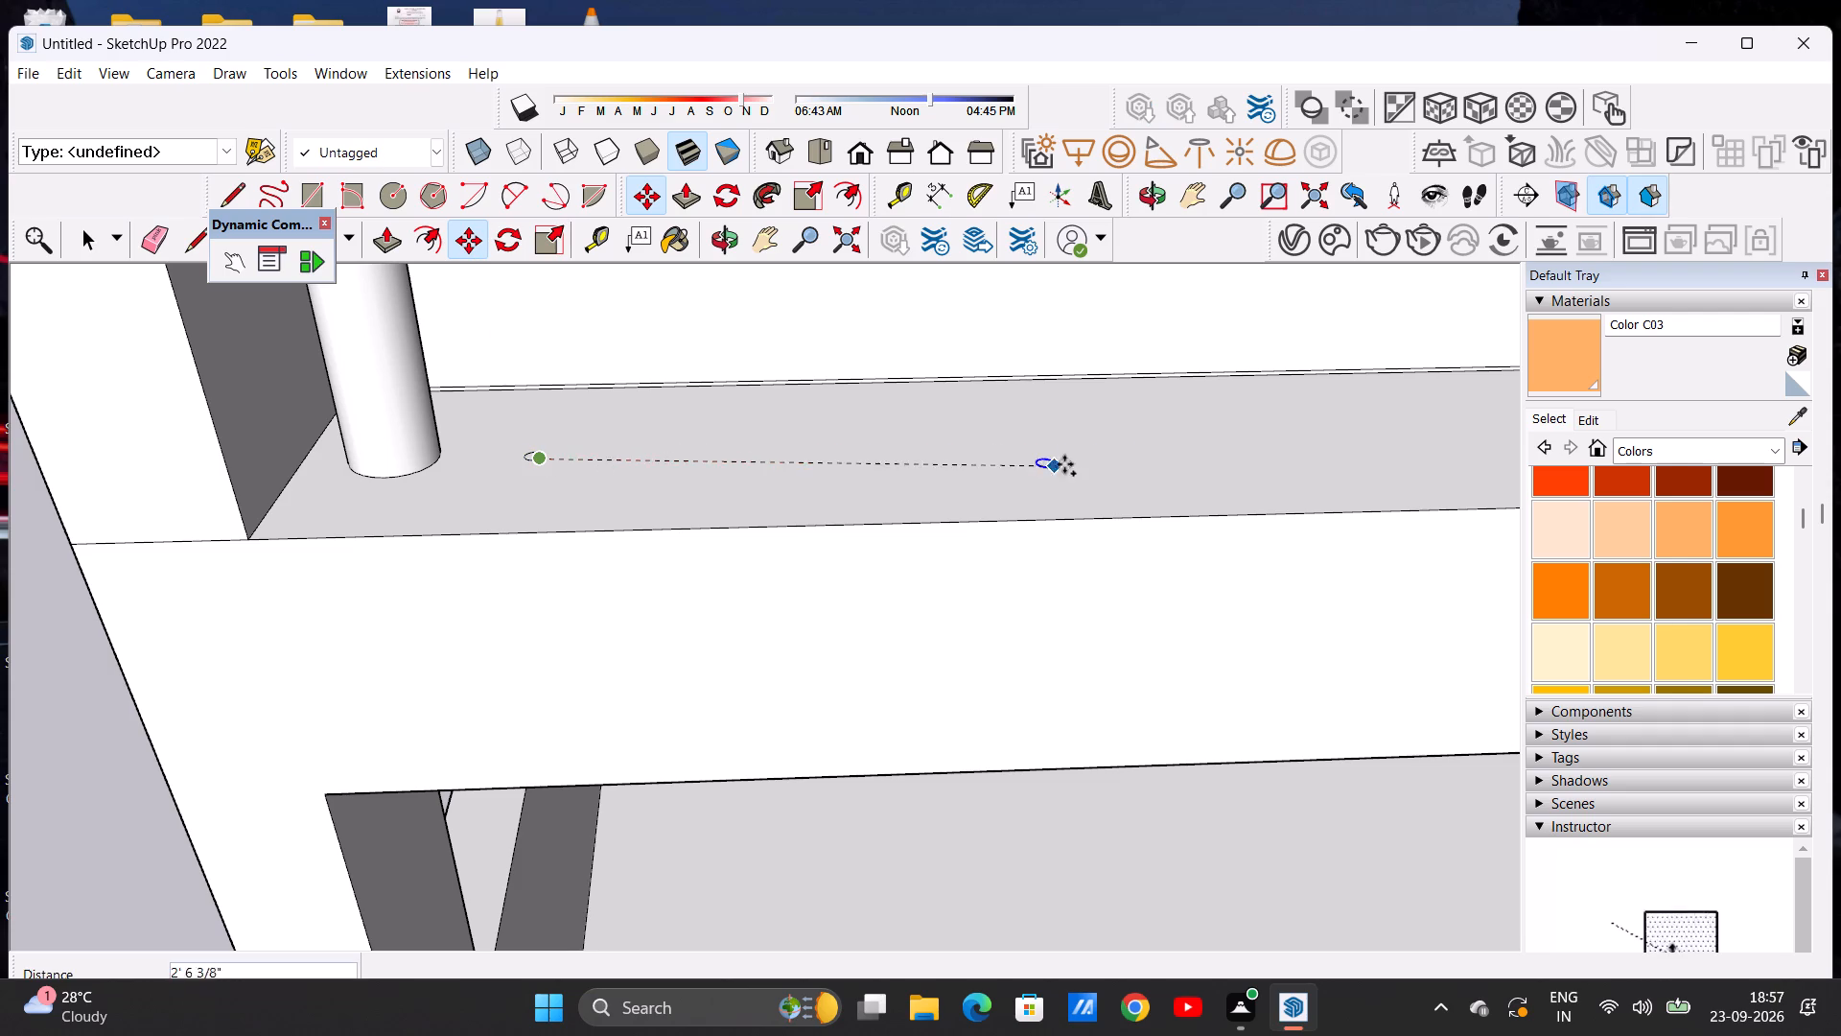
{"action": "scroll", "coordinate": [1217, 458], "scroll_direction": "down", "scroll_amount": 4}
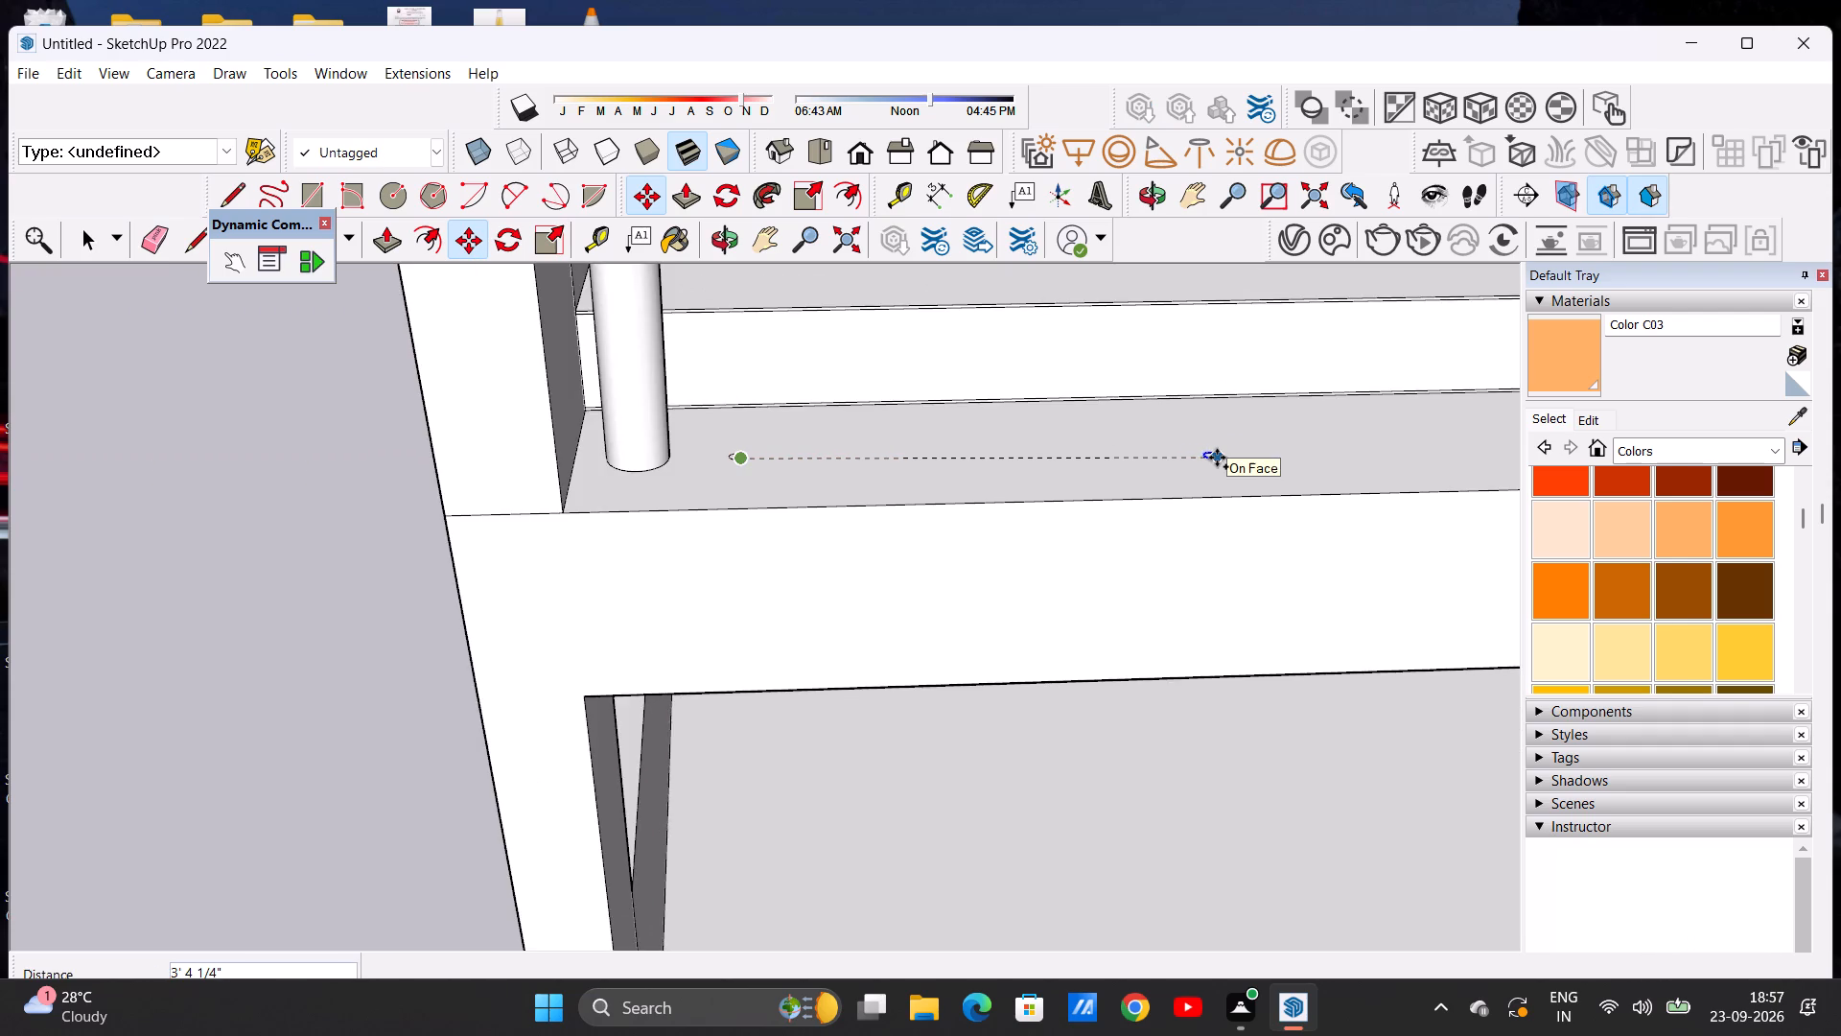
{"action": "scroll", "coordinate": [1217, 458], "scroll_direction": "down", "scroll_amount": 12}
{"action": "scroll", "coordinate": [1386, 439], "scroll_direction": "up", "scroll_amount": 2}
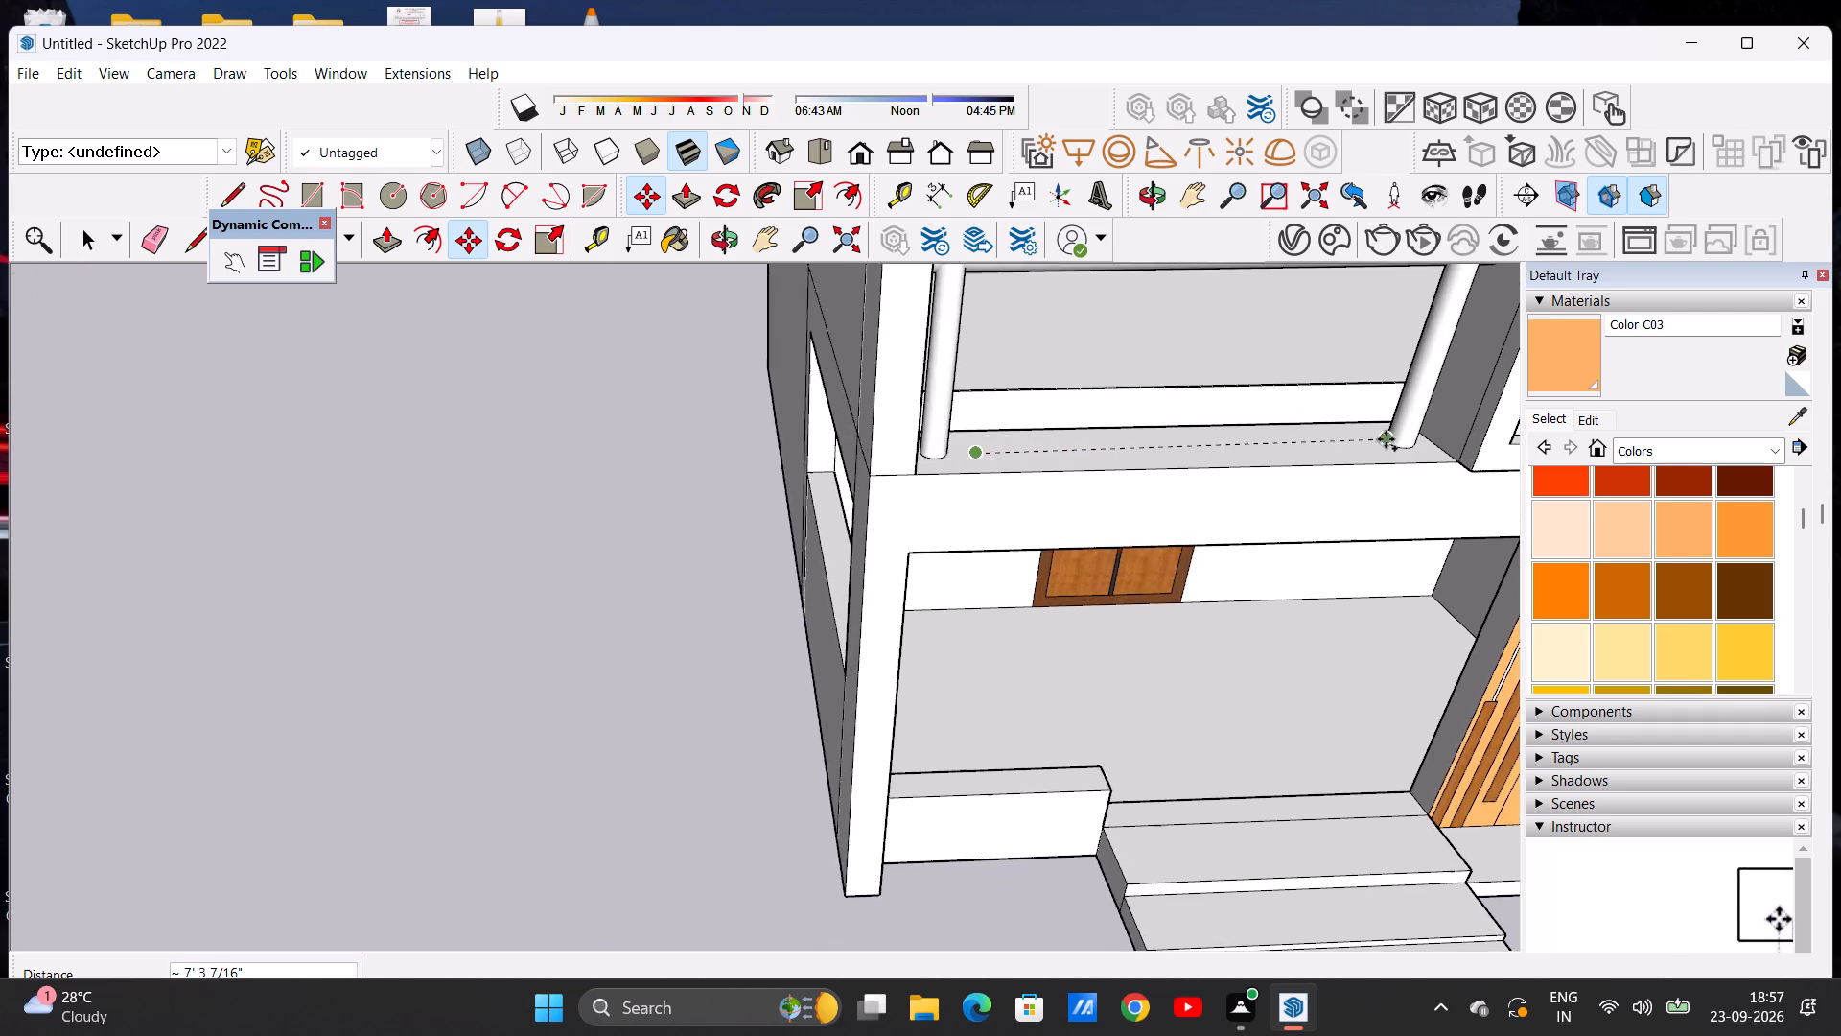
{"action": "scroll", "coordinate": [1386, 439], "scroll_direction": "up", "scroll_amount": 9}
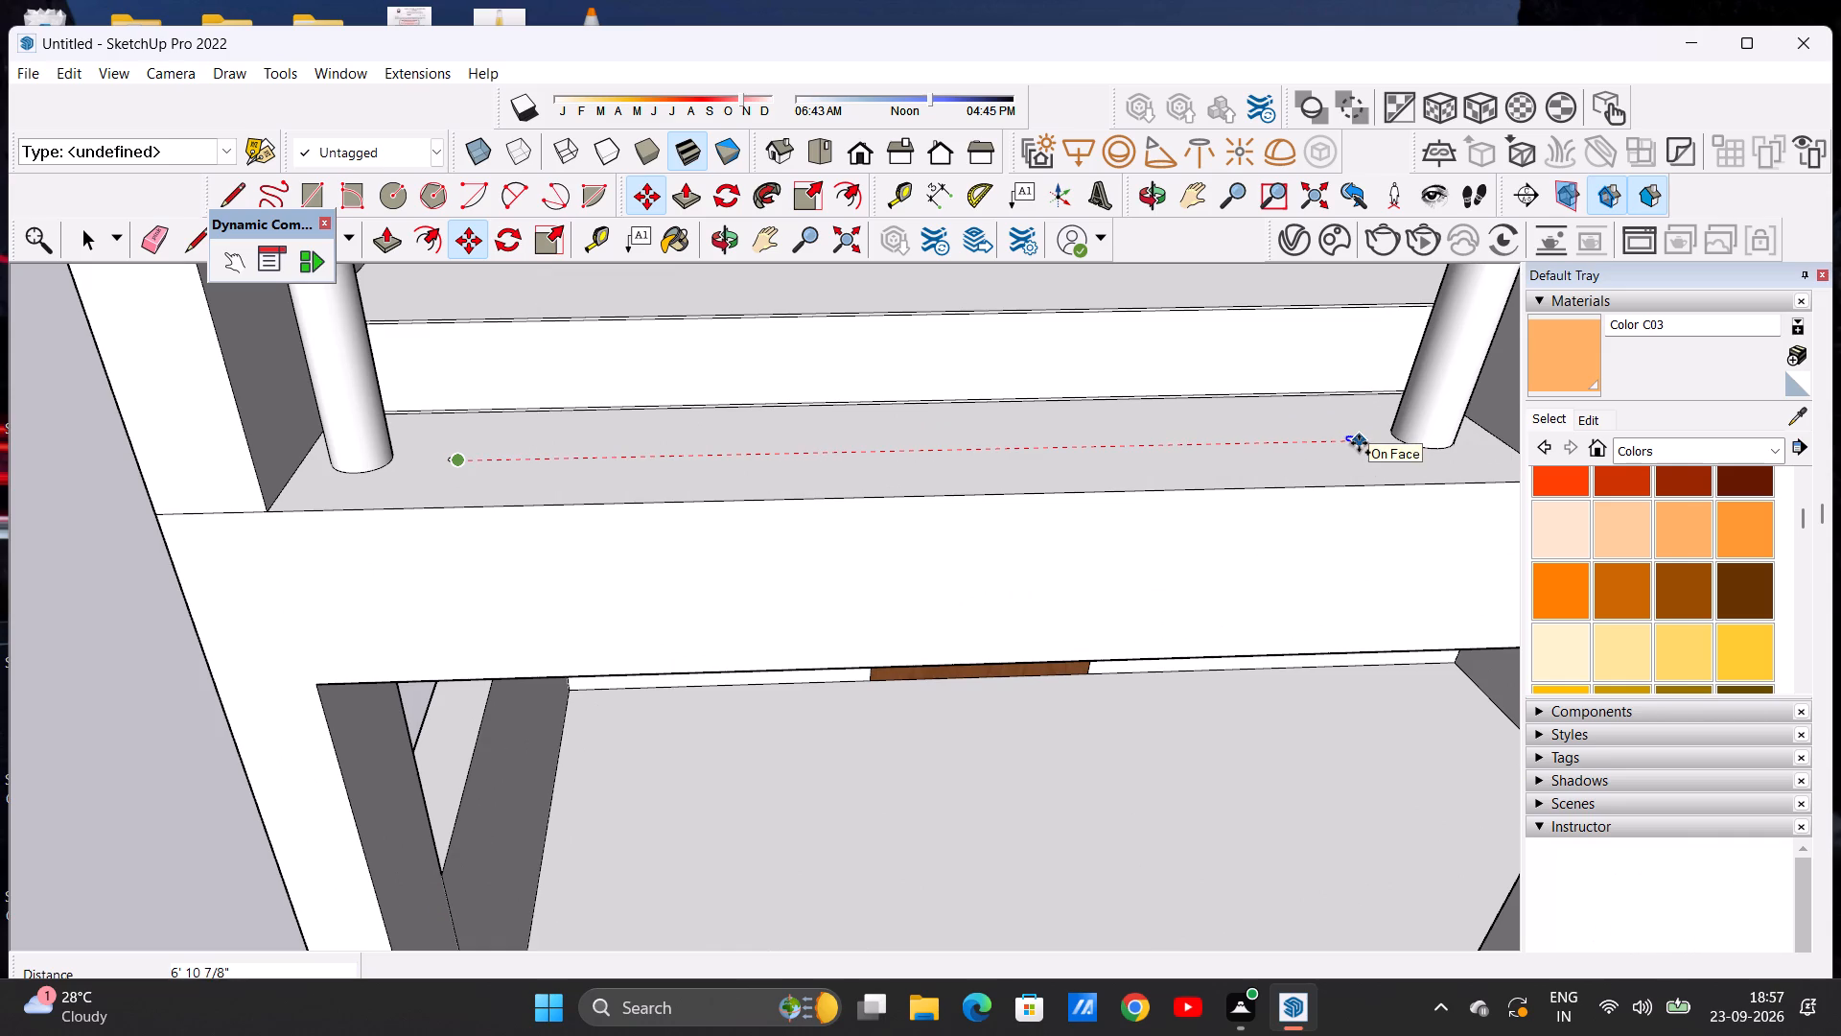
{"action": "left_click", "coordinate": [1359, 443]}
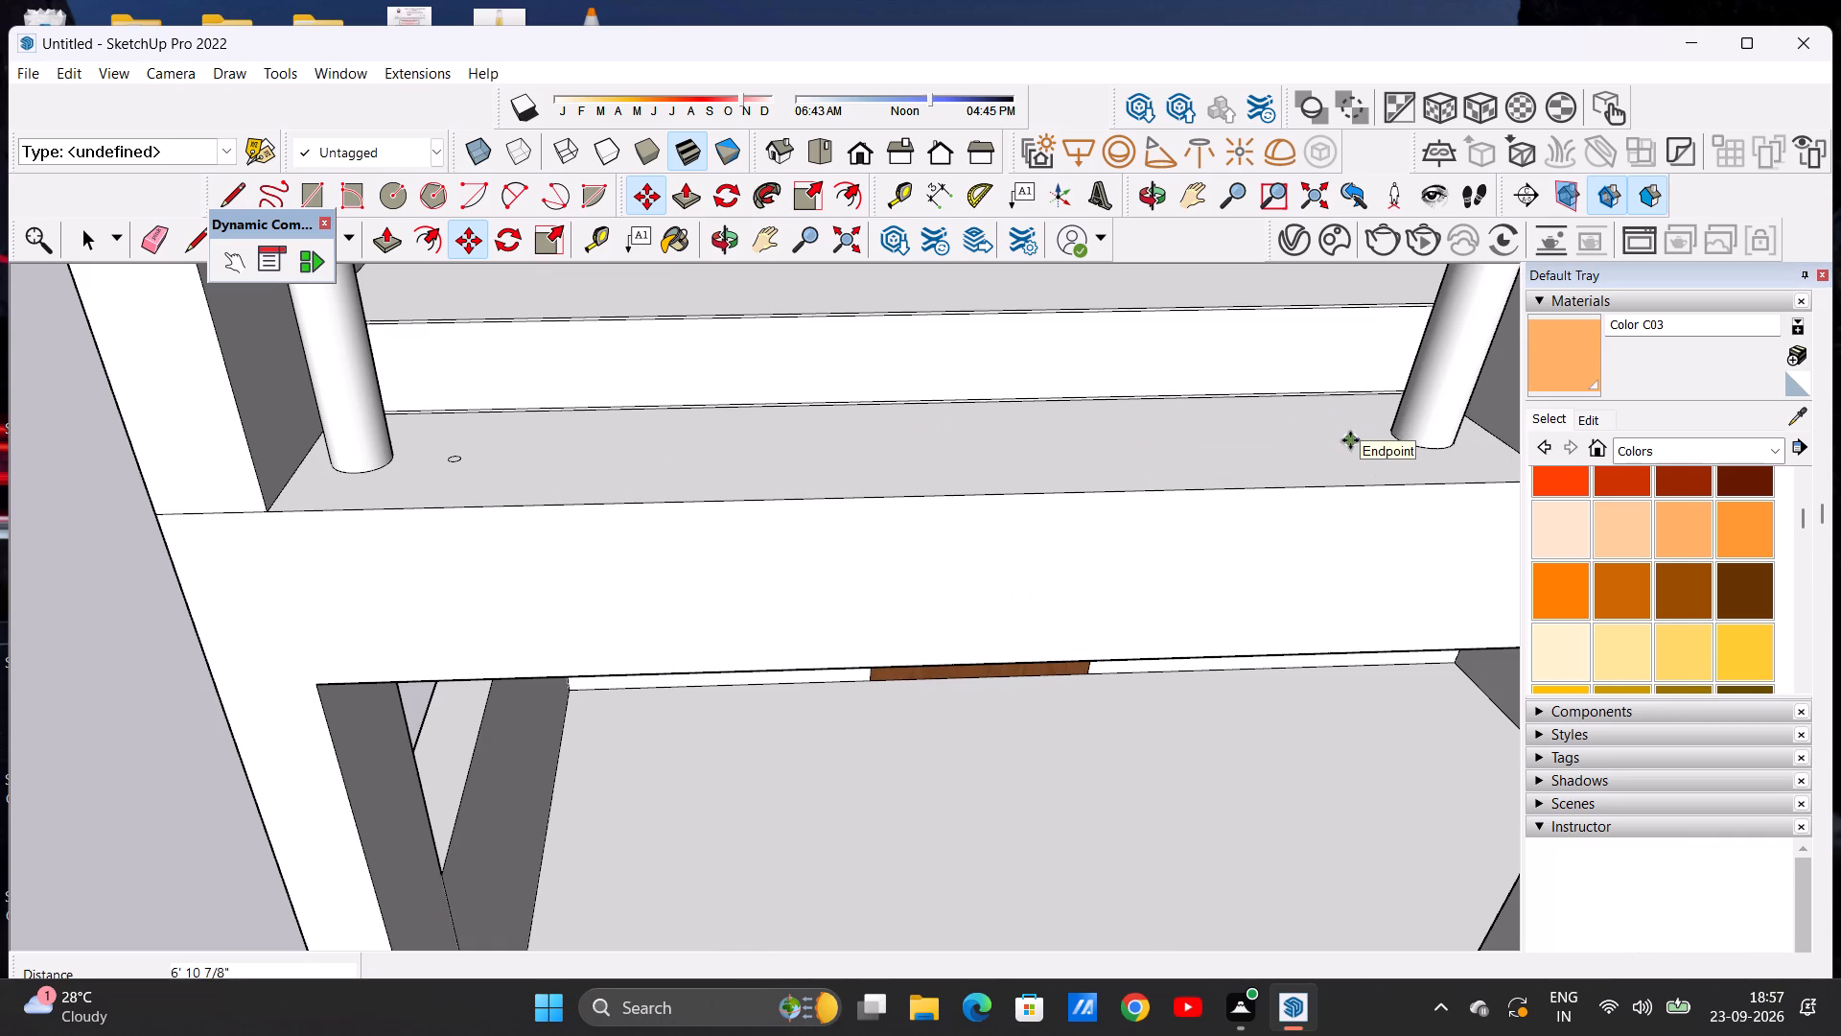
Copy the circle four more times between the end circles, at successive offsets of about 7", 5' 7 1/8", 11 3/8" and 3' 8 7/16".
{"action": "left_click", "coordinate": [1350, 440]}
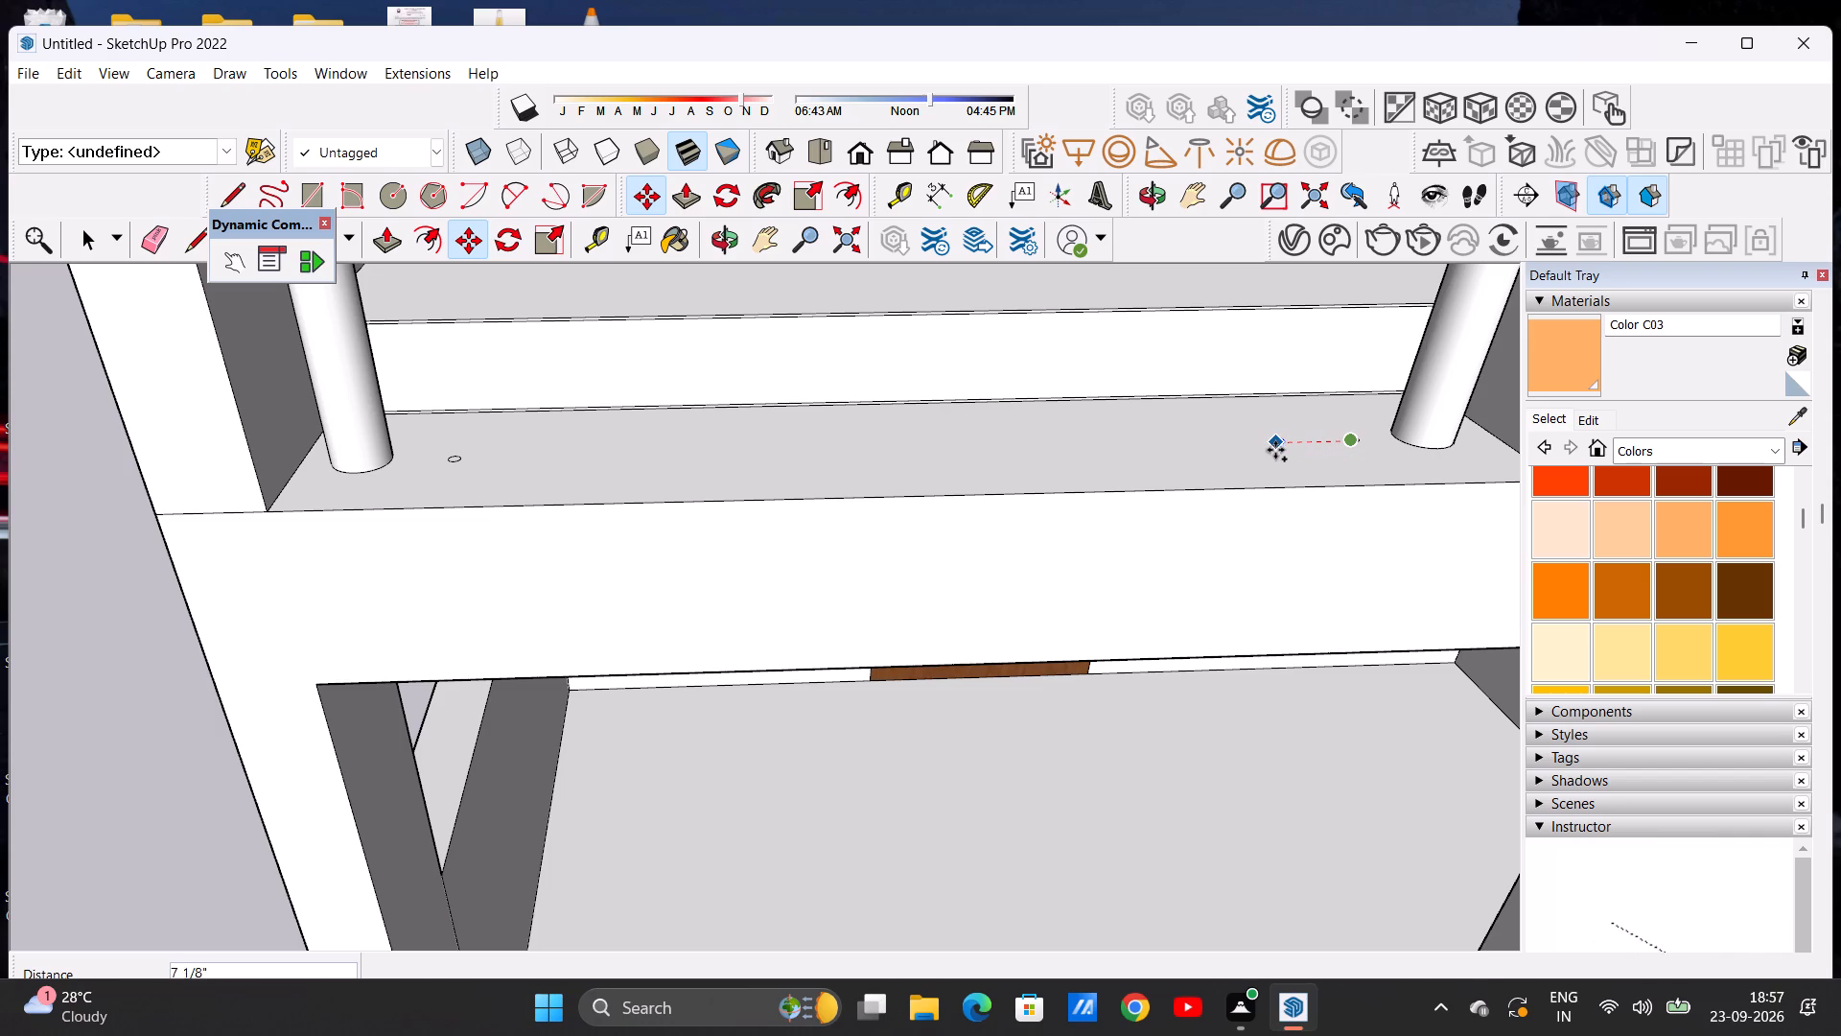
{"action": "left_click", "coordinate": [1276, 450]}
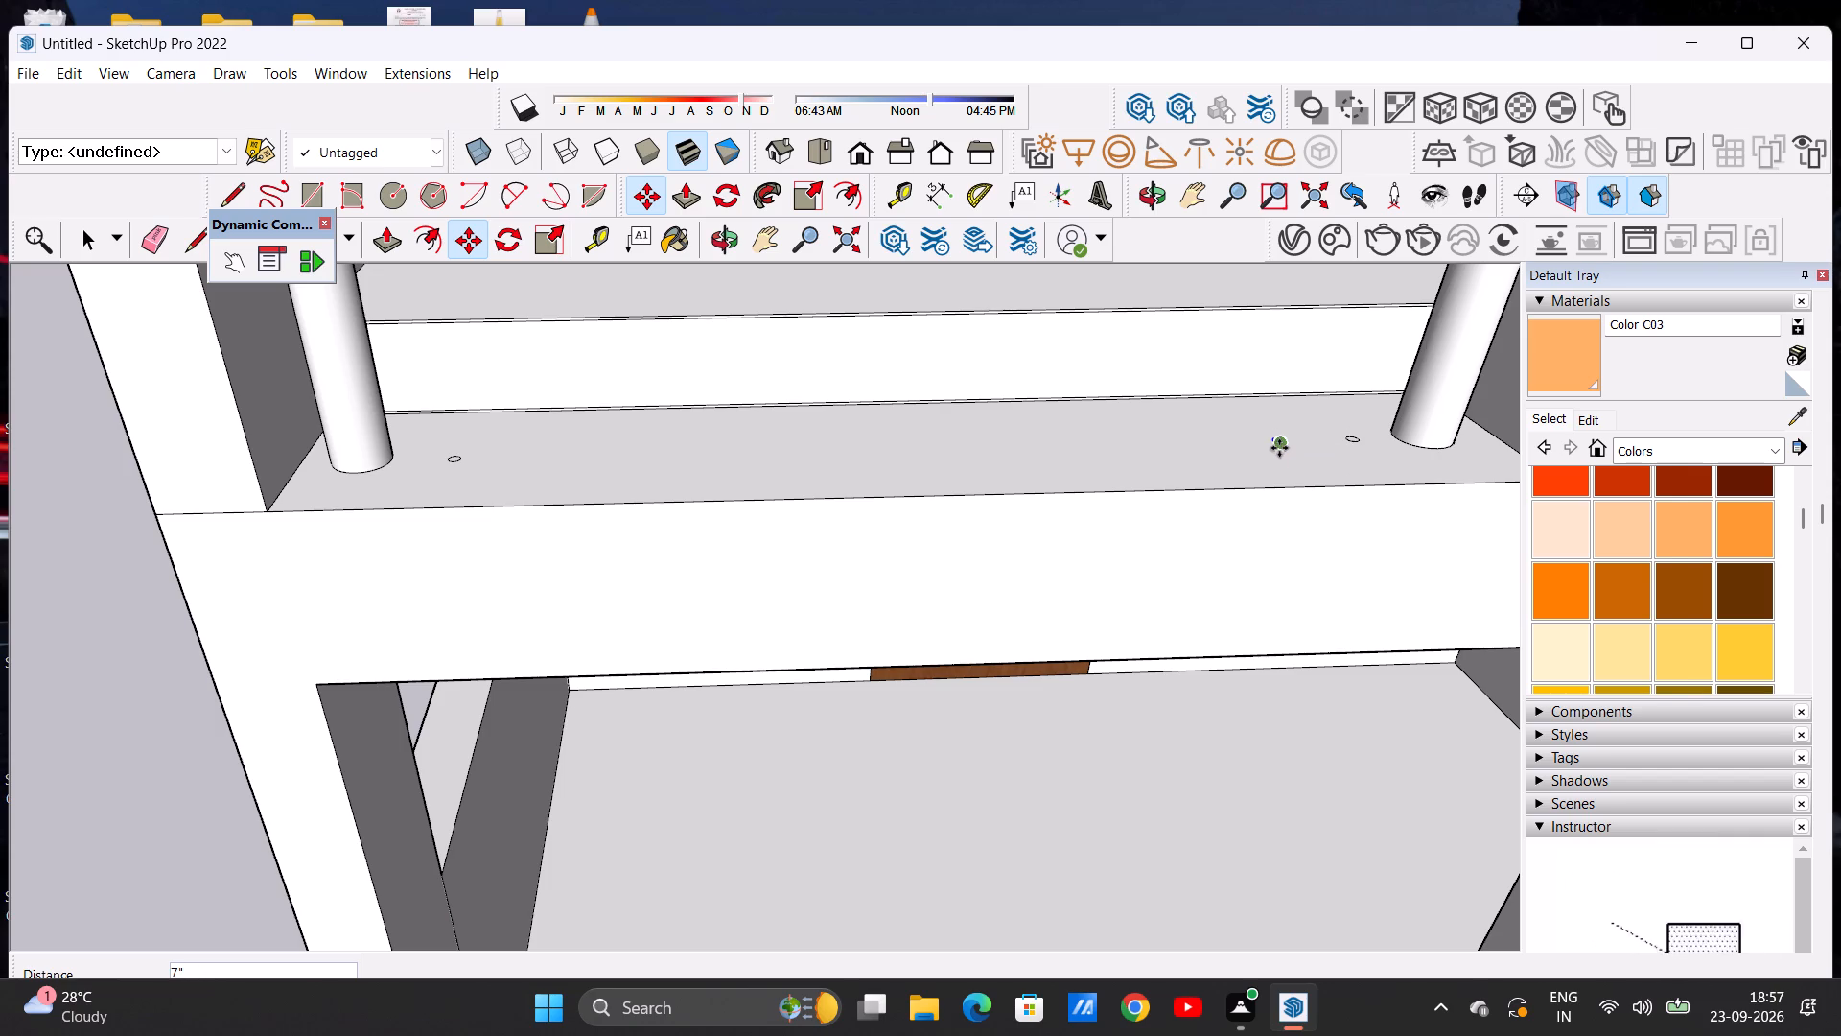
{"action": "left_click", "coordinate": [1279, 448]}
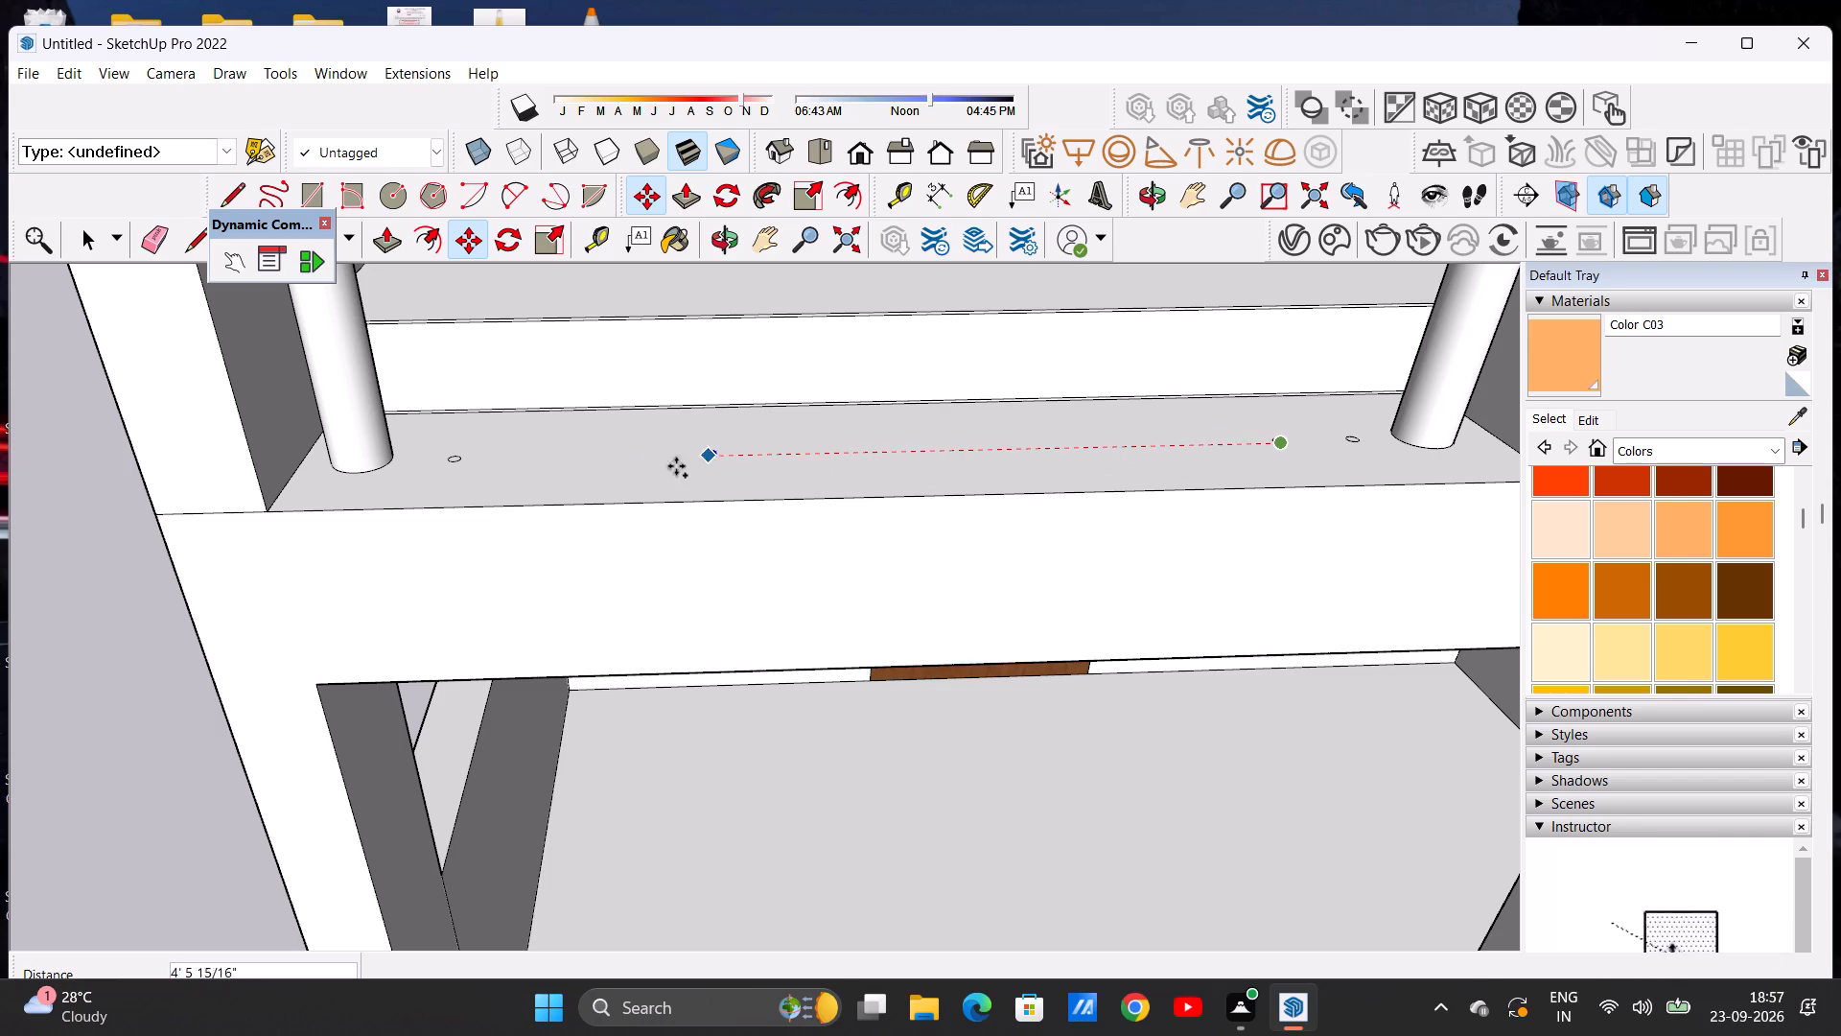
{"action": "left_click", "coordinate": [550, 462]}
{"action": "left_click", "coordinate": [550, 462]}
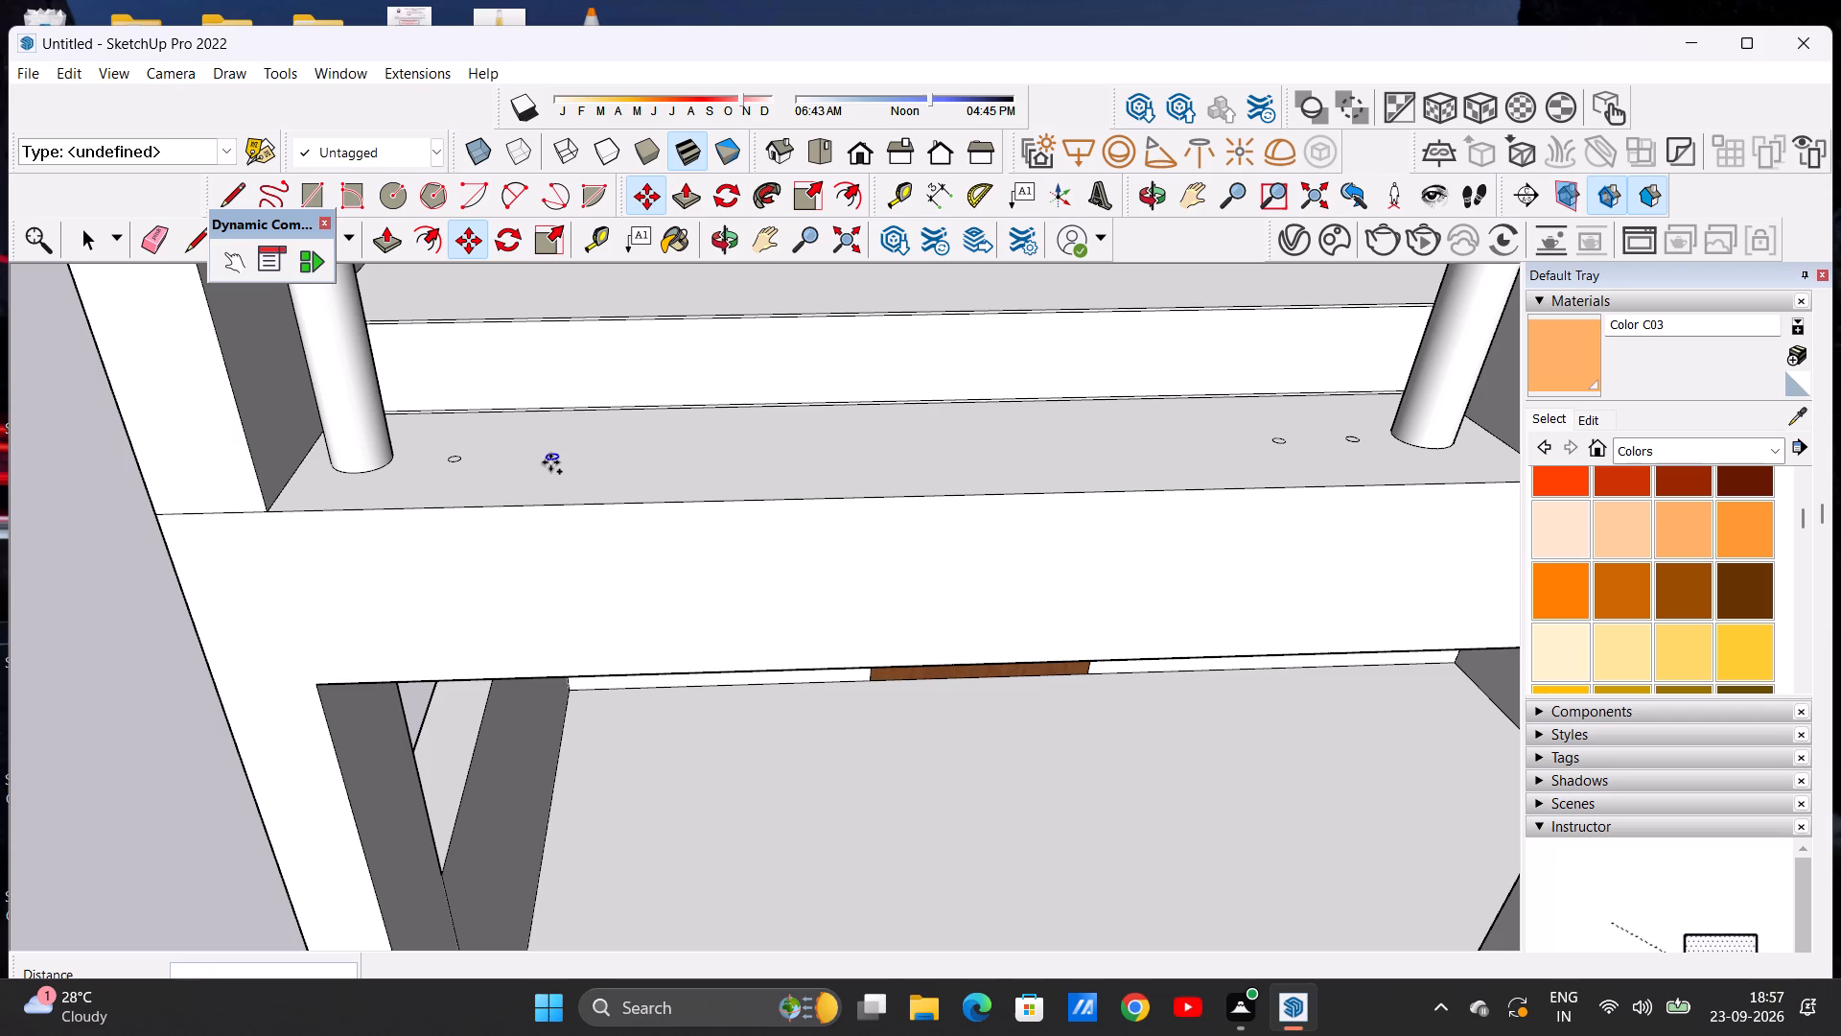
{"action": "left_click", "coordinate": [677, 465]}
{"action": "left_click", "coordinate": [678, 461]}
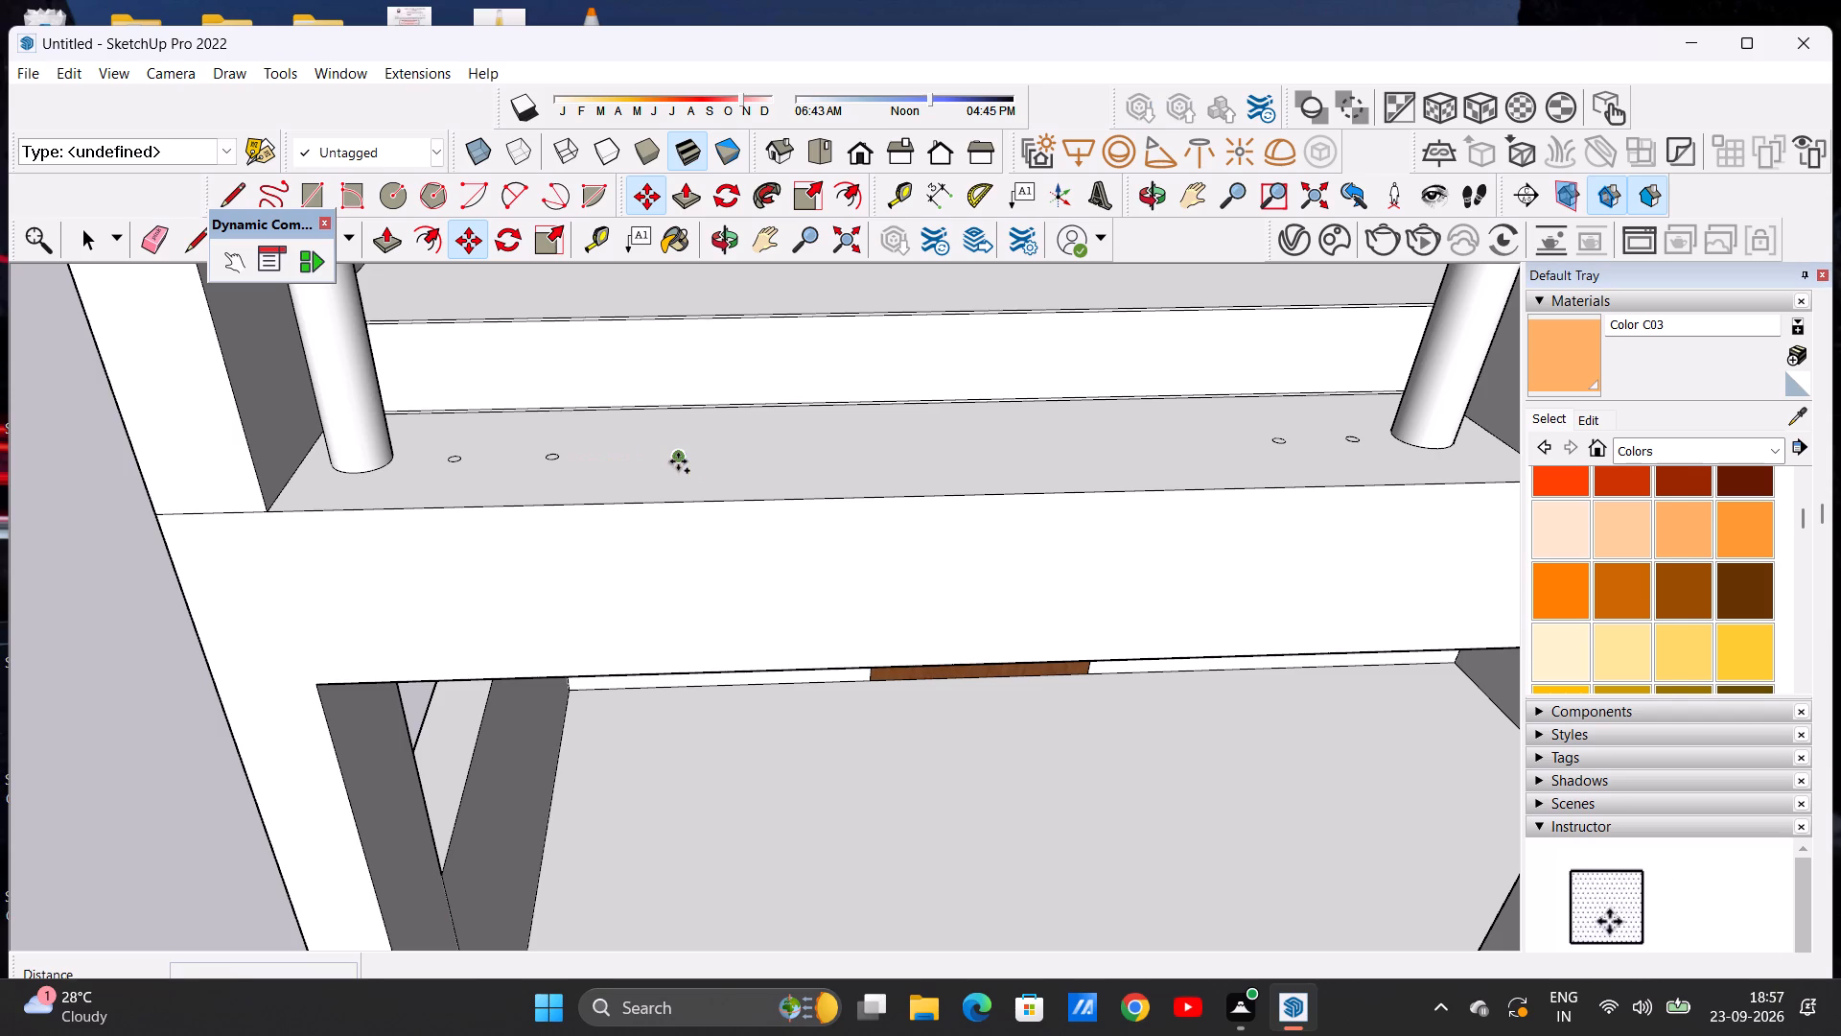
{"action": "left_click", "coordinate": [1161, 452]}
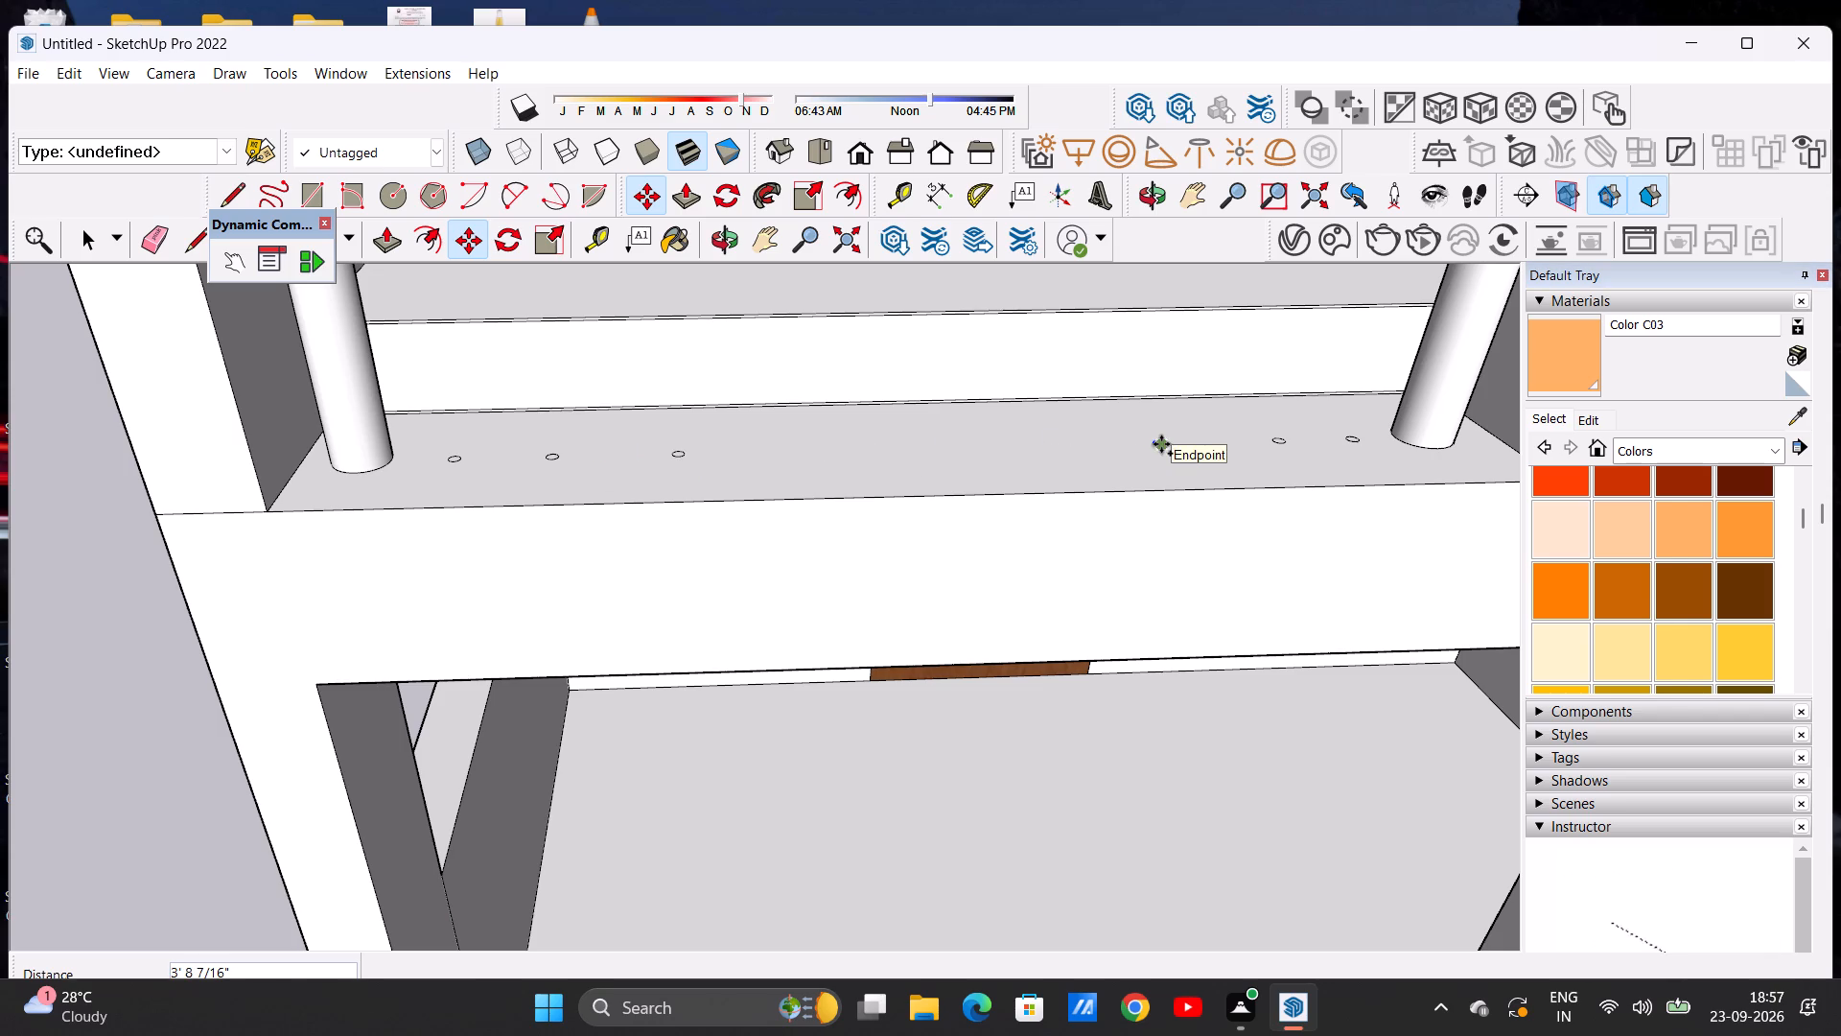
Fill the middle of the row with three more circle copies at successive offsets of about 11 1/2", 1' 11 1/2" and 11 1/8".
{"action": "left_click", "coordinate": [1161, 444]}
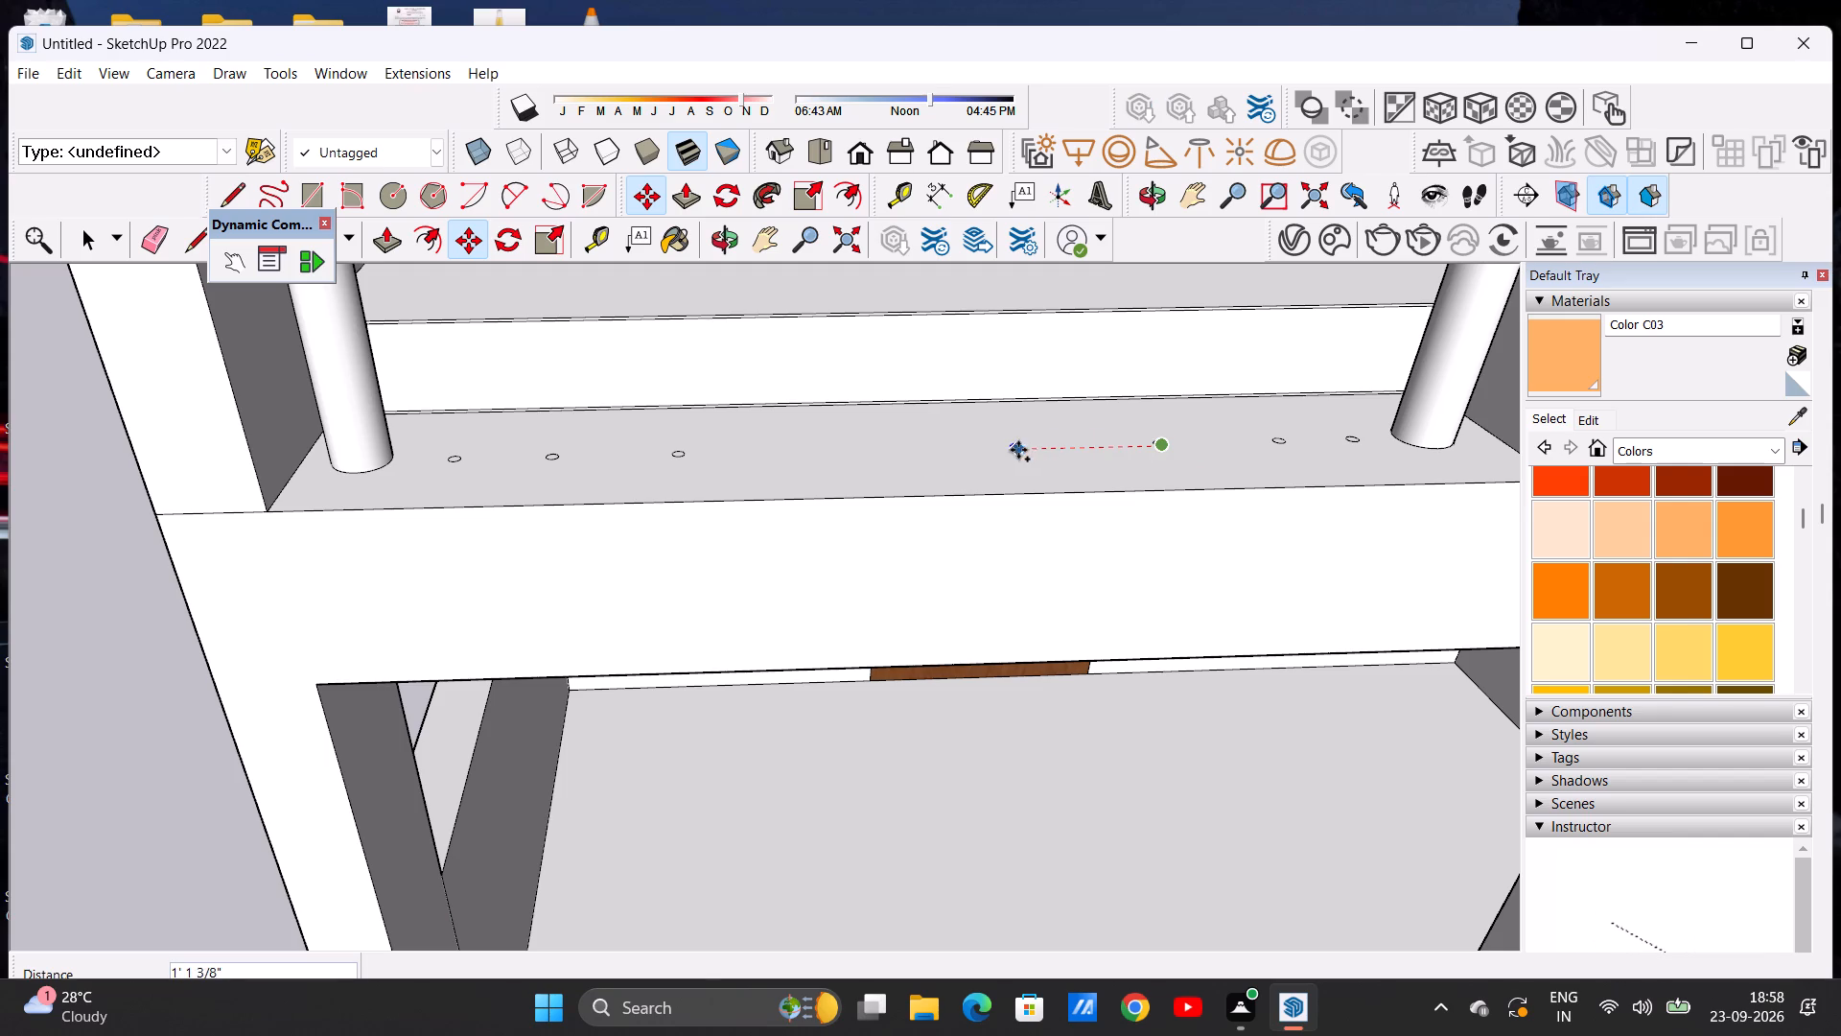
{"action": "left_click", "coordinate": [1038, 446]}
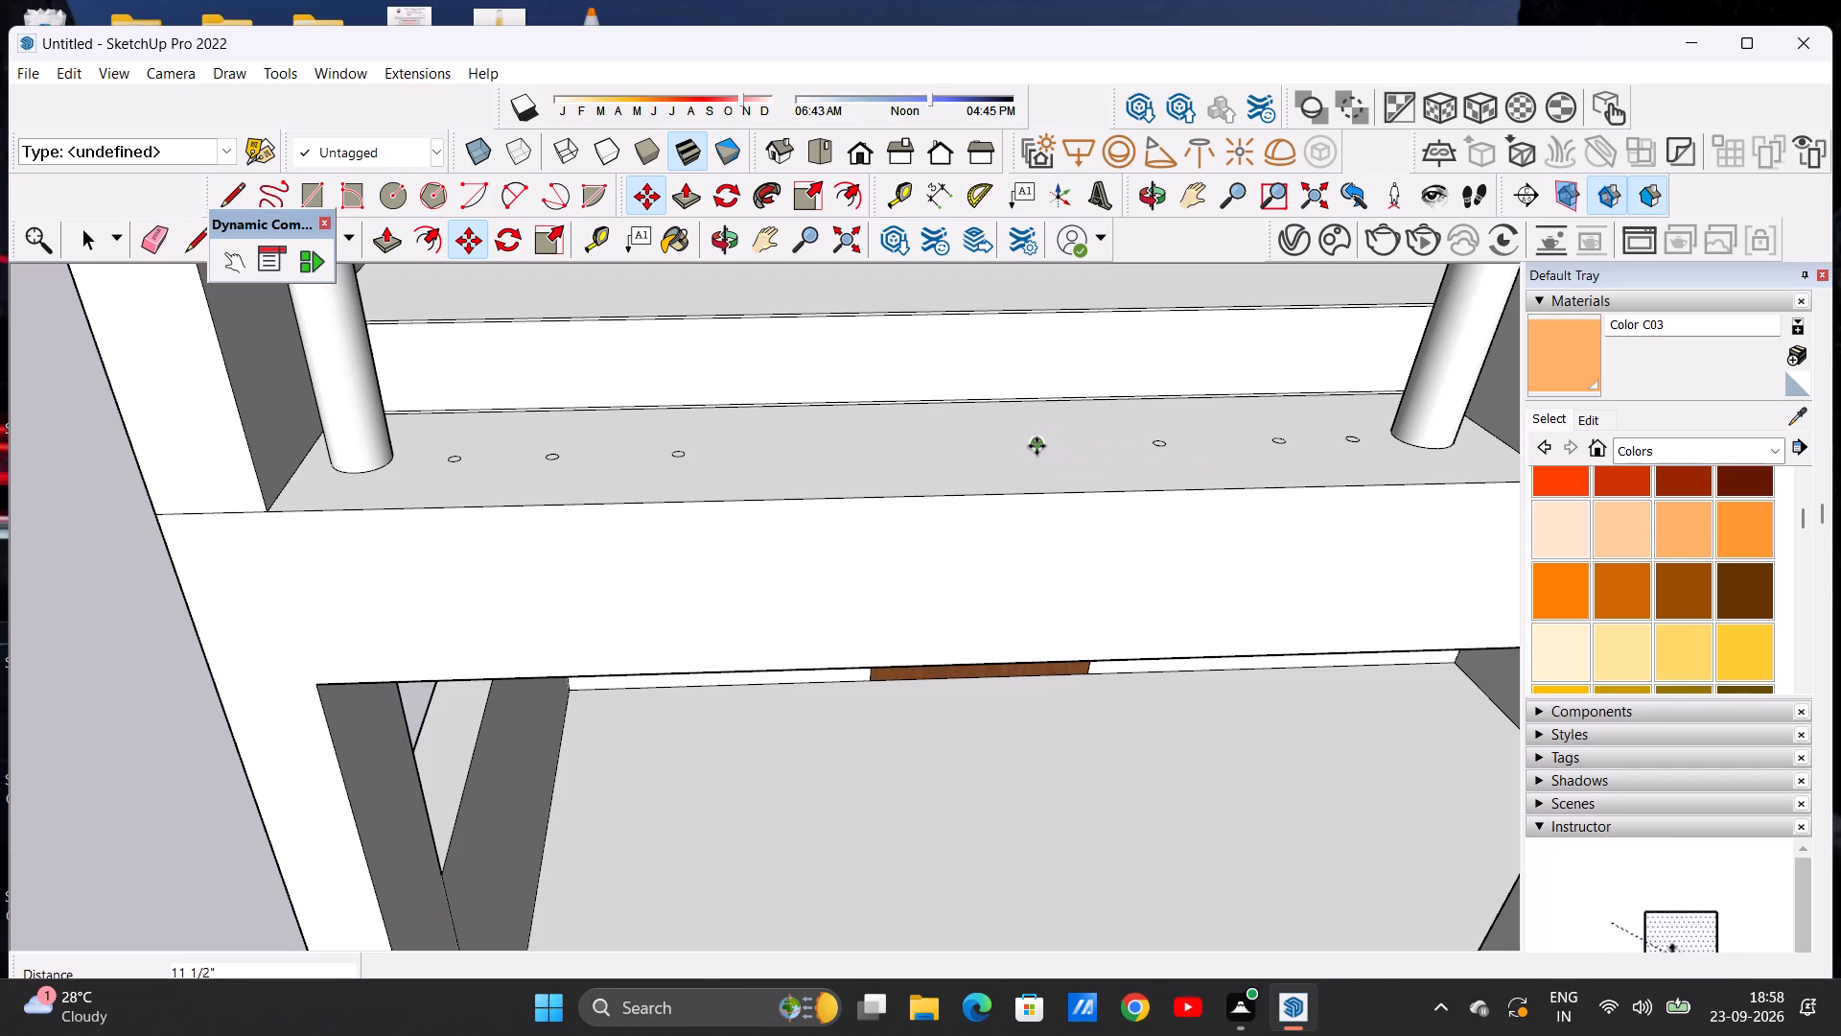
{"action": "left_click", "coordinate": [1037, 446]}
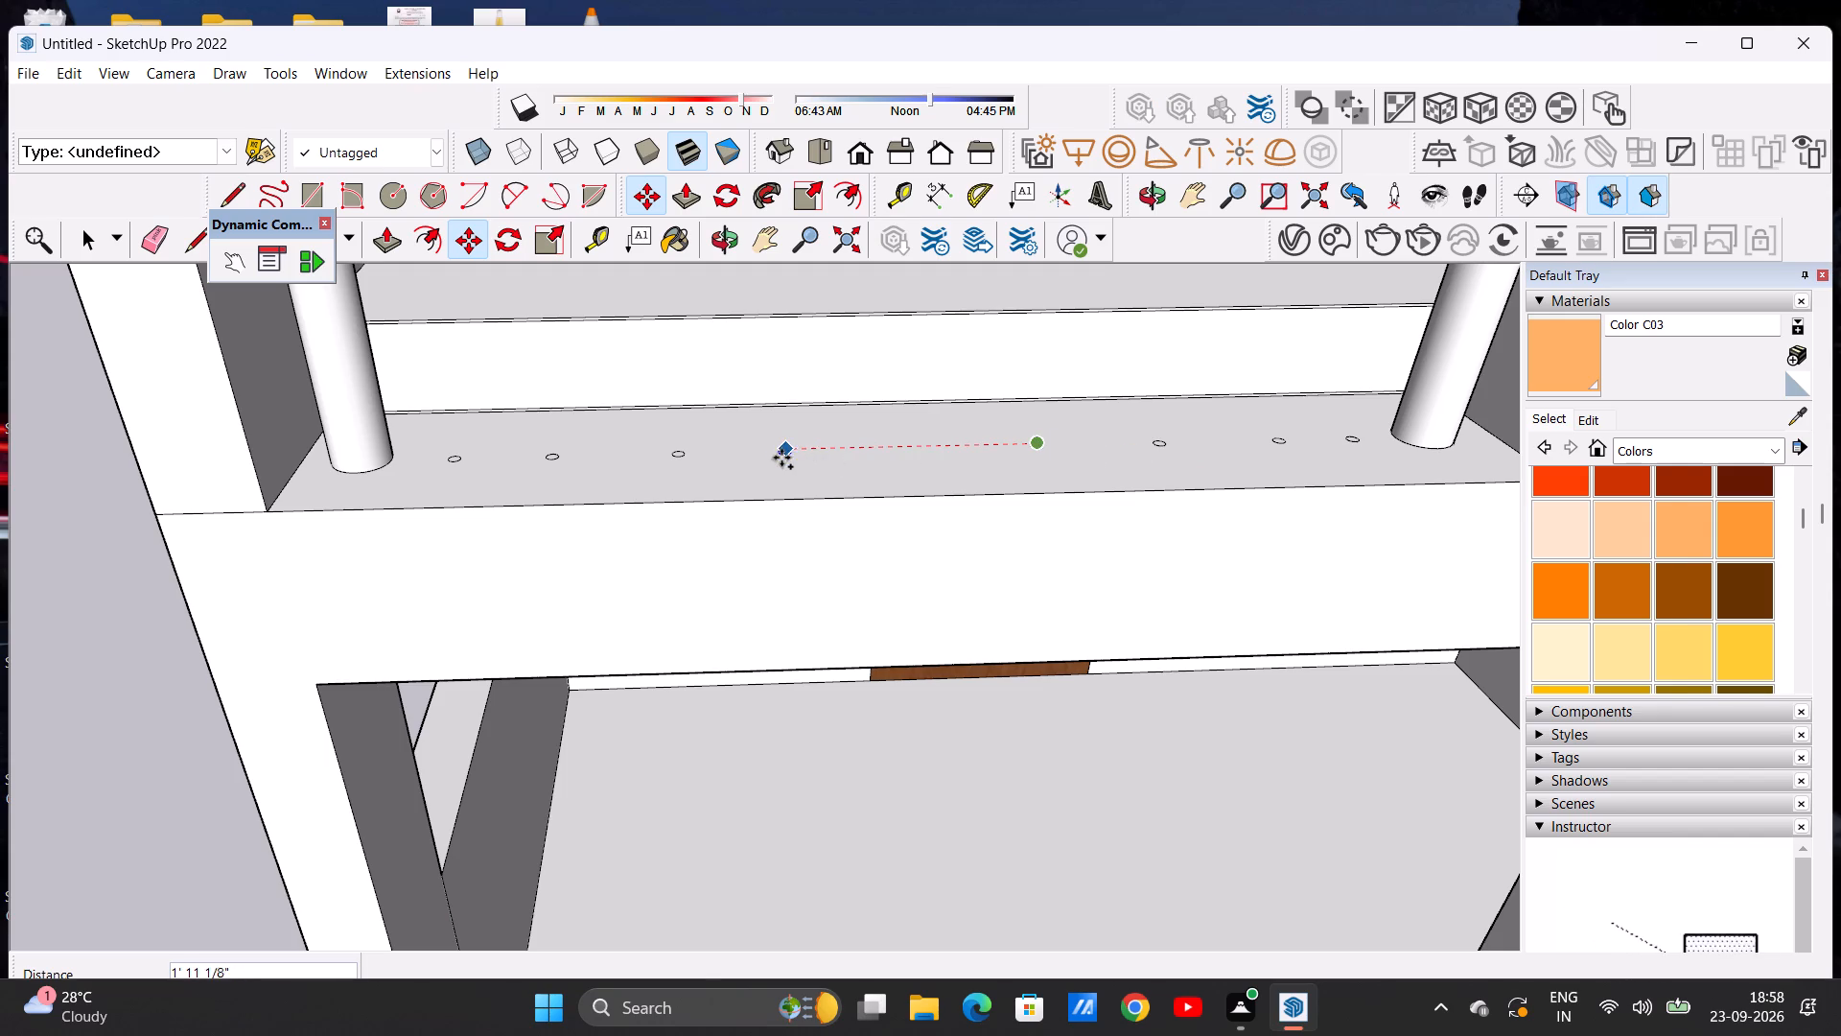
{"action": "left_click", "coordinate": [783, 460]}
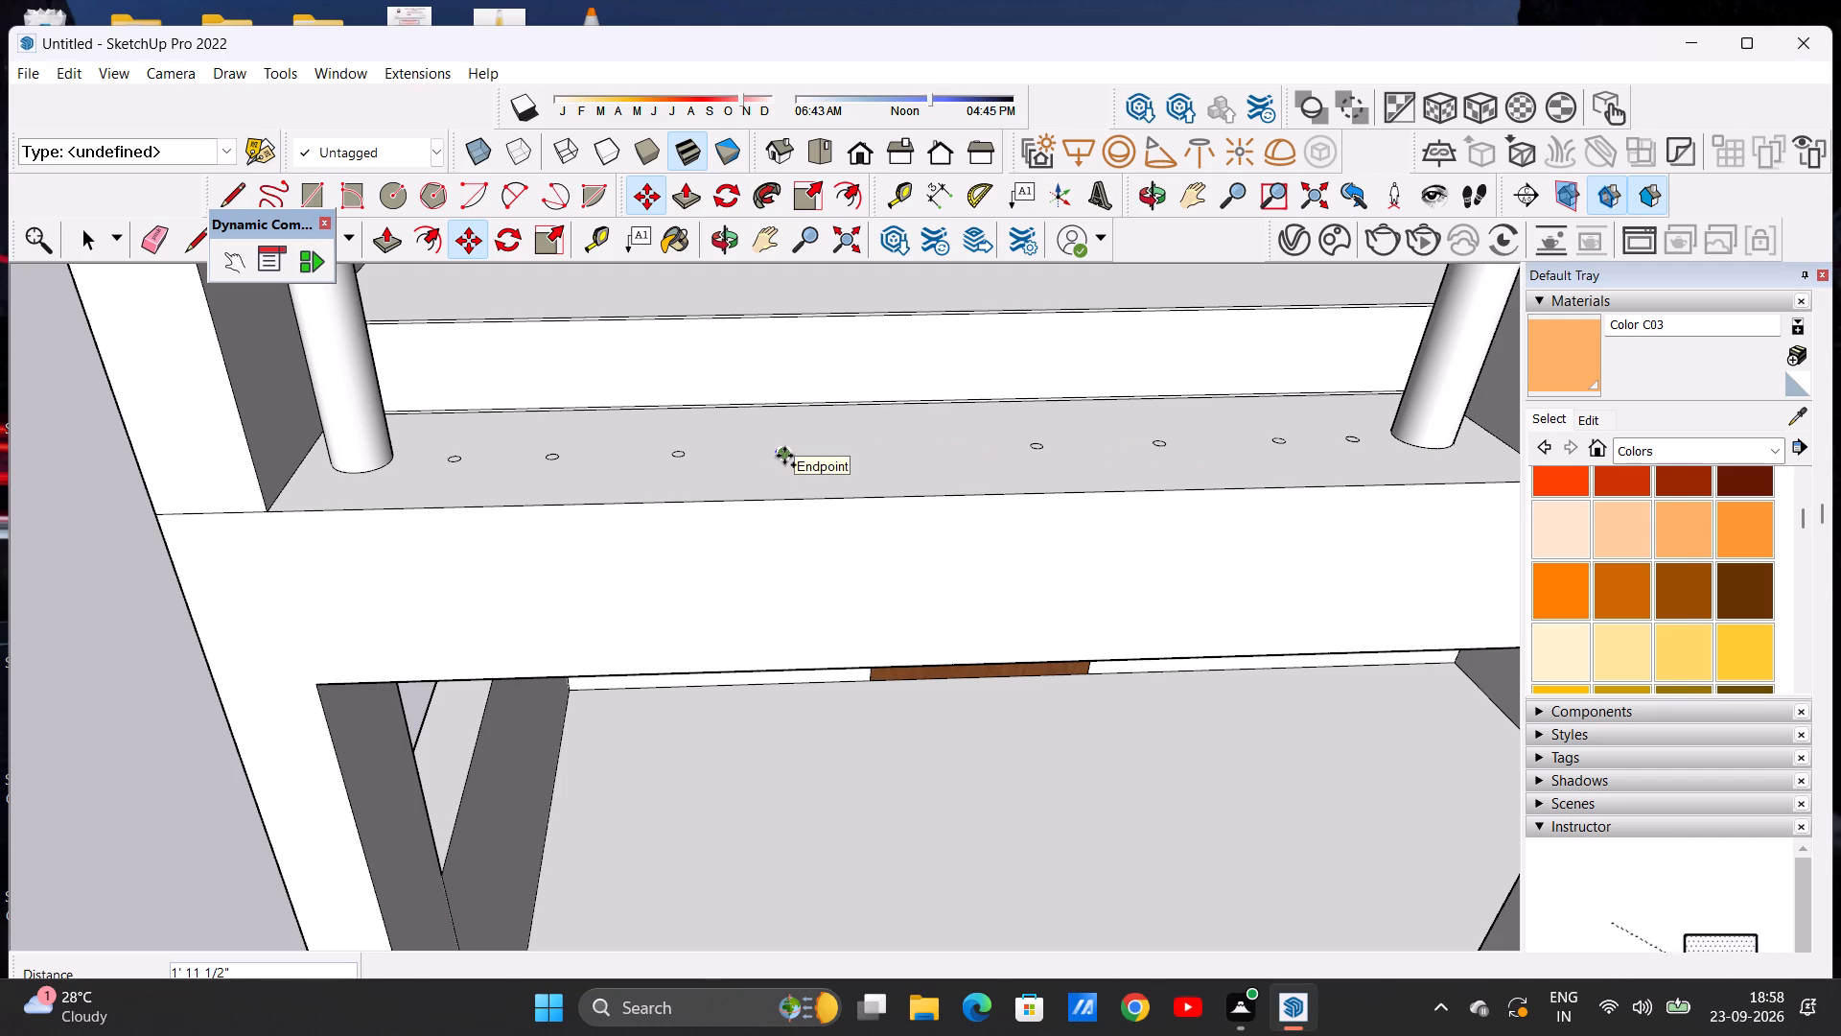
{"action": "left_click", "coordinate": [784, 456]}
{"action": "left_click", "coordinate": [906, 457]}
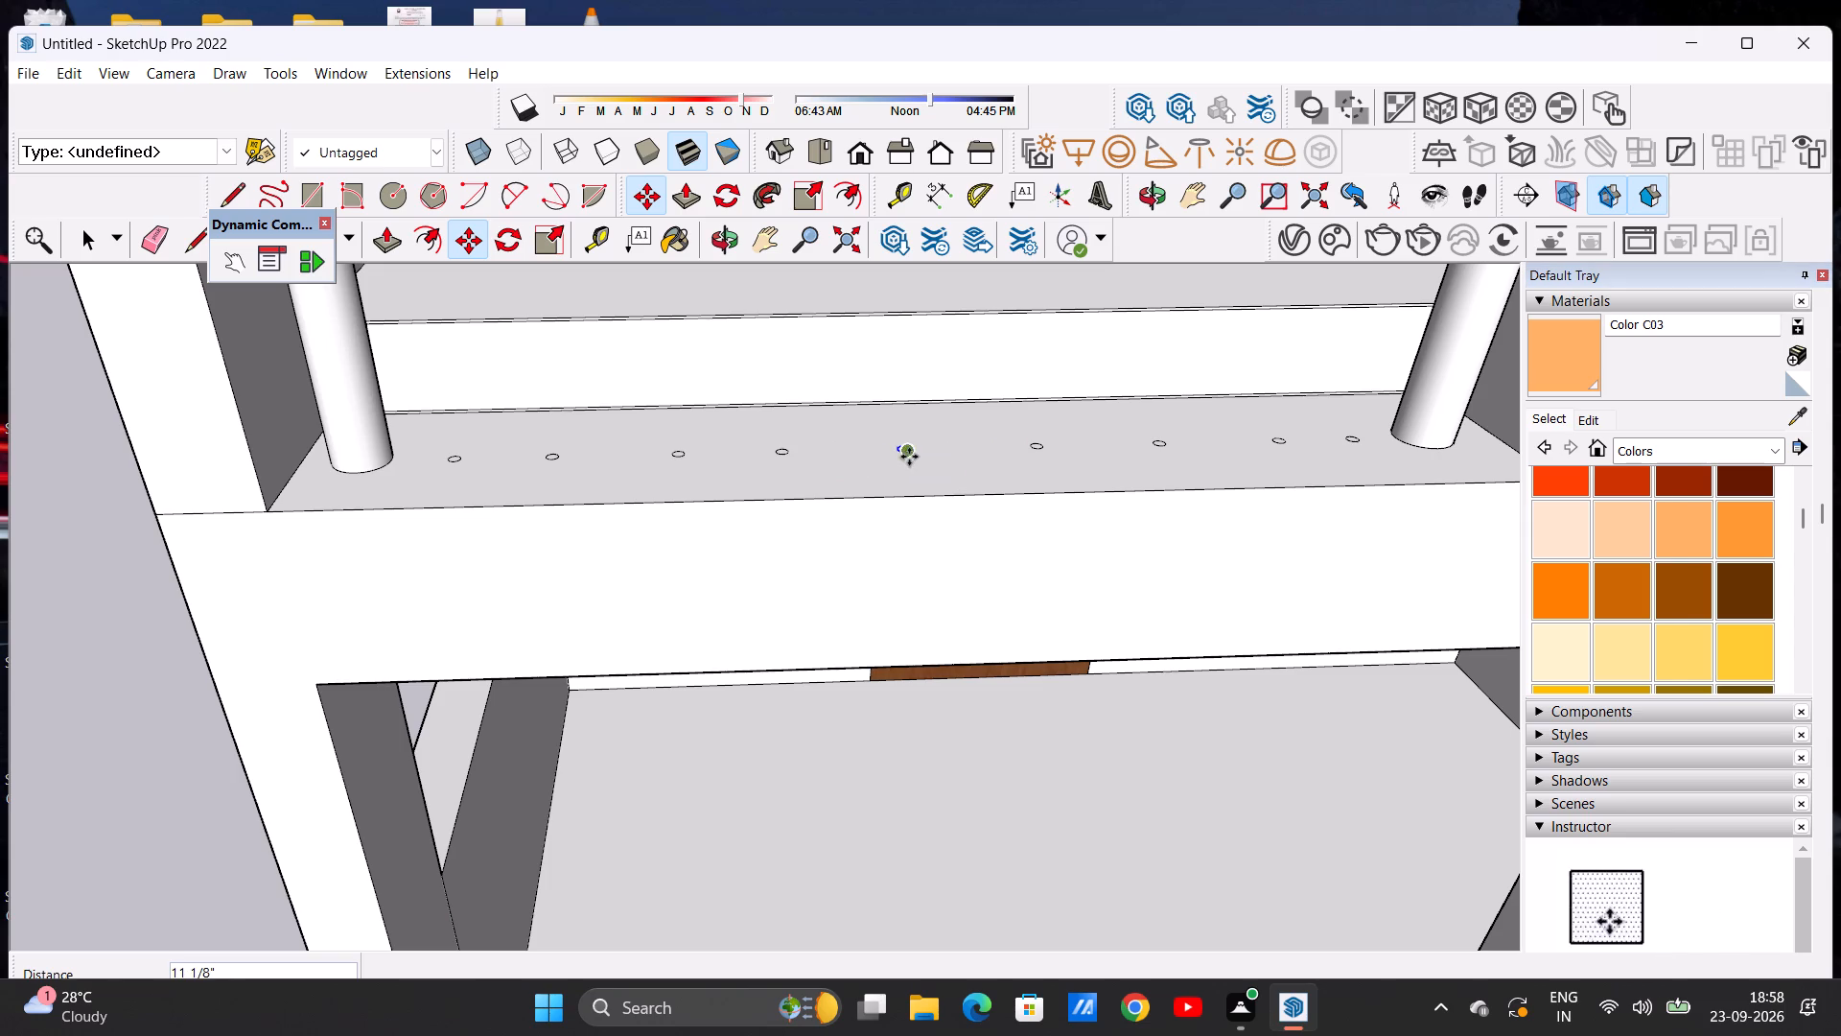
{"action": "key", "text": "space"}
{"action": "scroll", "coordinate": [635, 441], "scroll_direction": "down", "scroll_amount": 9}
{"action": "left_click", "coordinate": [330, 623]}
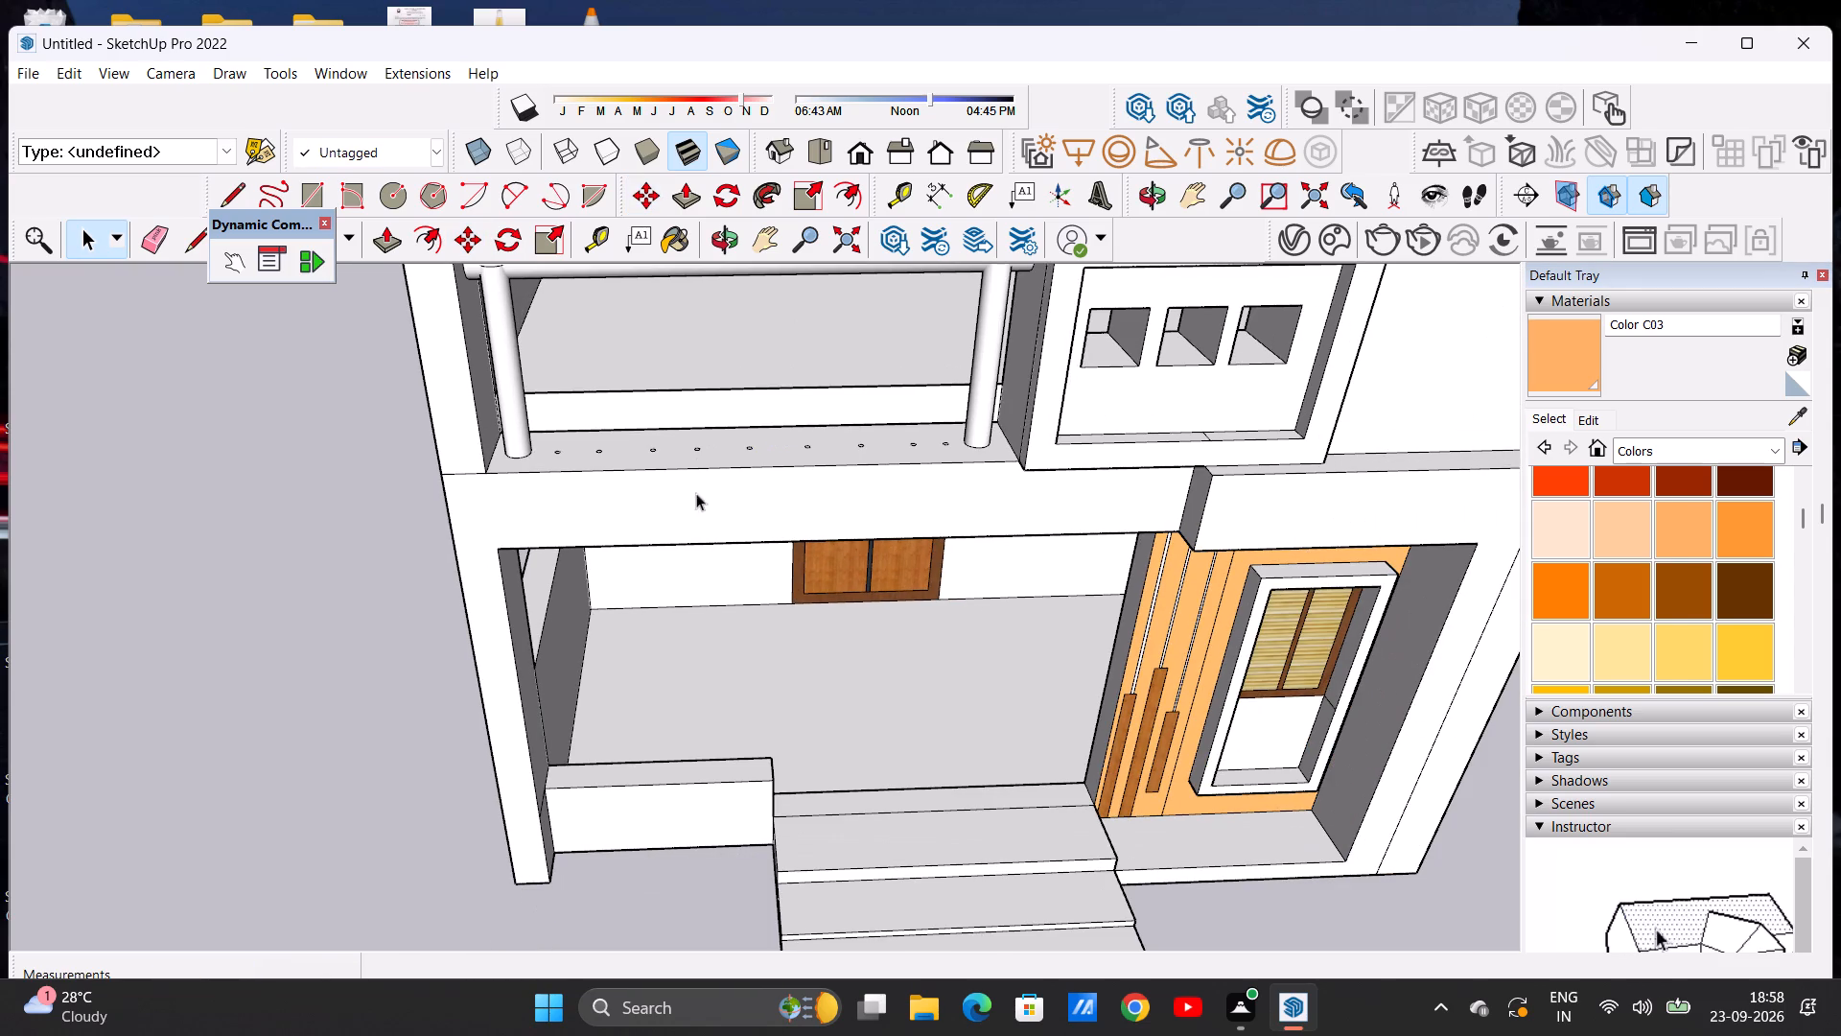
Push/Pull the small circle nearest the corner-column post up about 3' 3 1/2" to the handrail as the first thin baluster.
{"action": "scroll", "coordinate": [689, 443], "scroll_direction": "up", "scroll_amount": 4}
{"action": "middle_click_drag", "start_coordinate": [647, 475], "coordinate": [649, 611]}
{"action": "scroll", "coordinate": [669, 571], "scroll_direction": "down", "scroll_amount": 5}
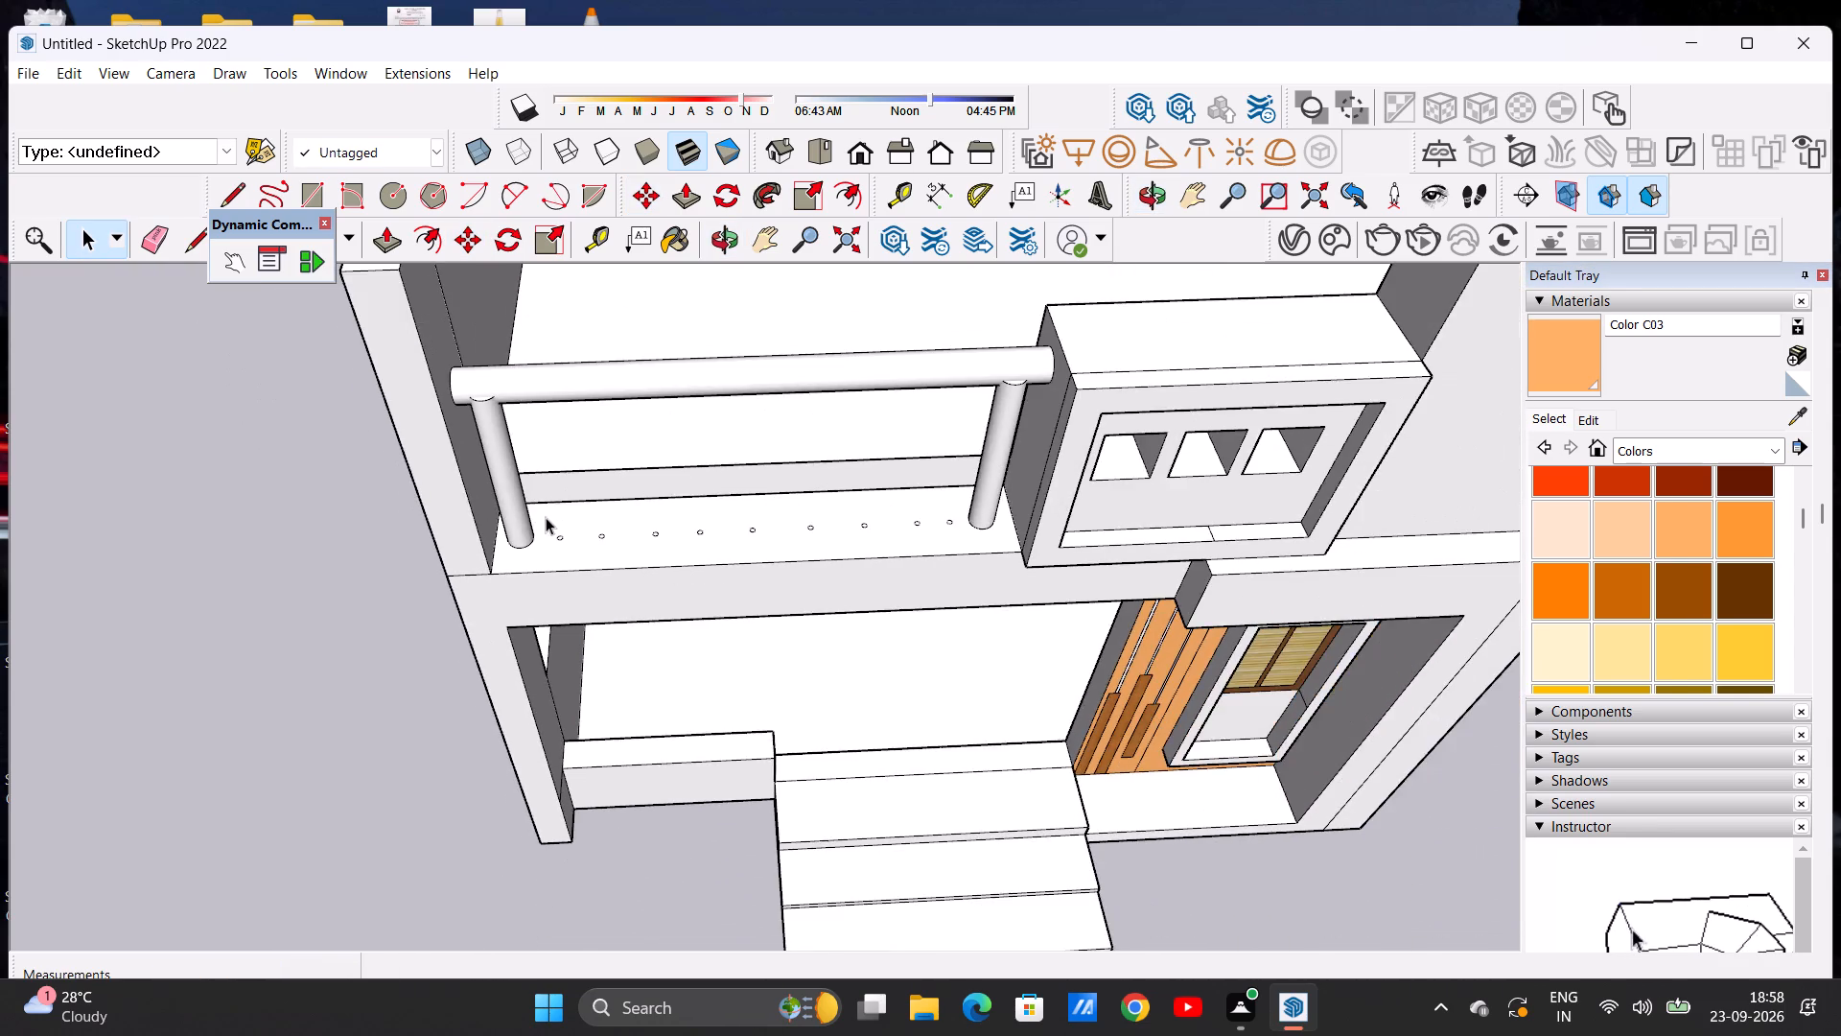
{"action": "scroll", "coordinate": [546, 513], "scroll_direction": "up", "scroll_amount": 9}
{"action": "left_click", "coordinate": [392, 245]}
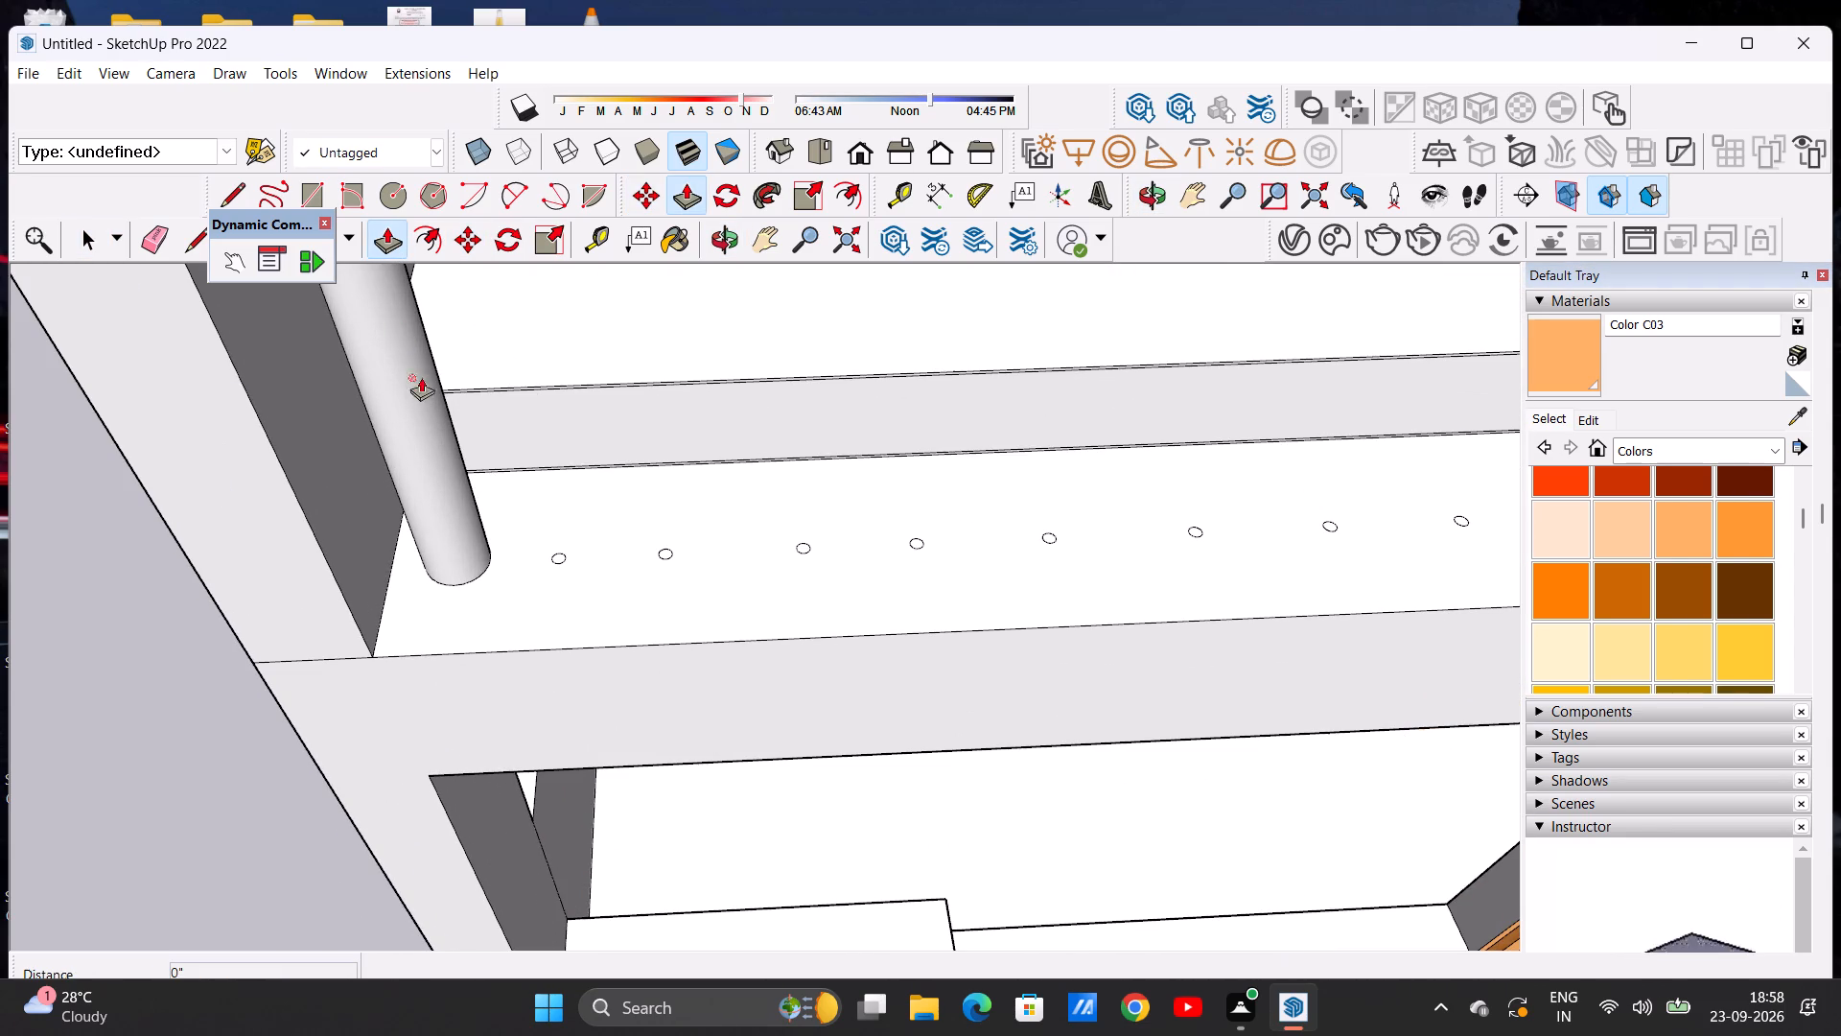
{"action": "scroll", "coordinate": [557, 526], "scroll_direction": "up", "scroll_amount": 10}
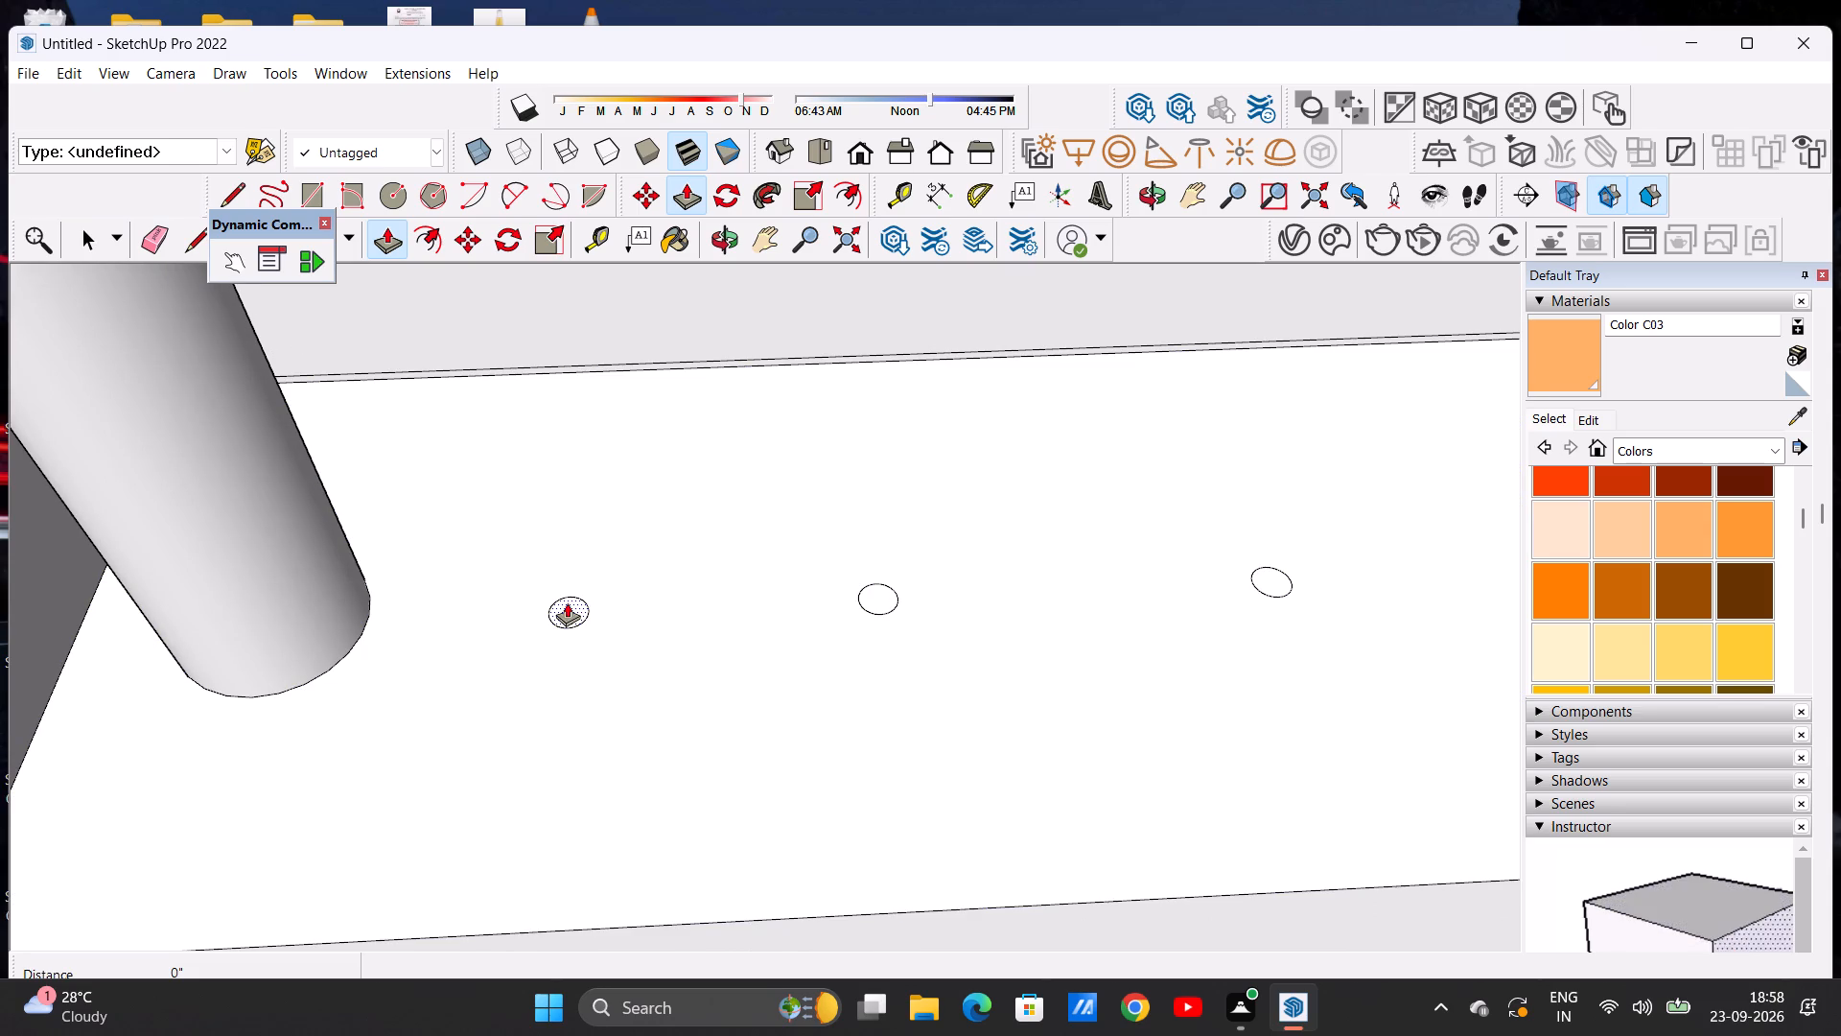
{"action": "left_click", "coordinate": [567, 602]}
{"action": "scroll", "coordinate": [532, 497], "scroll_direction": "down", "scroll_amount": 10}
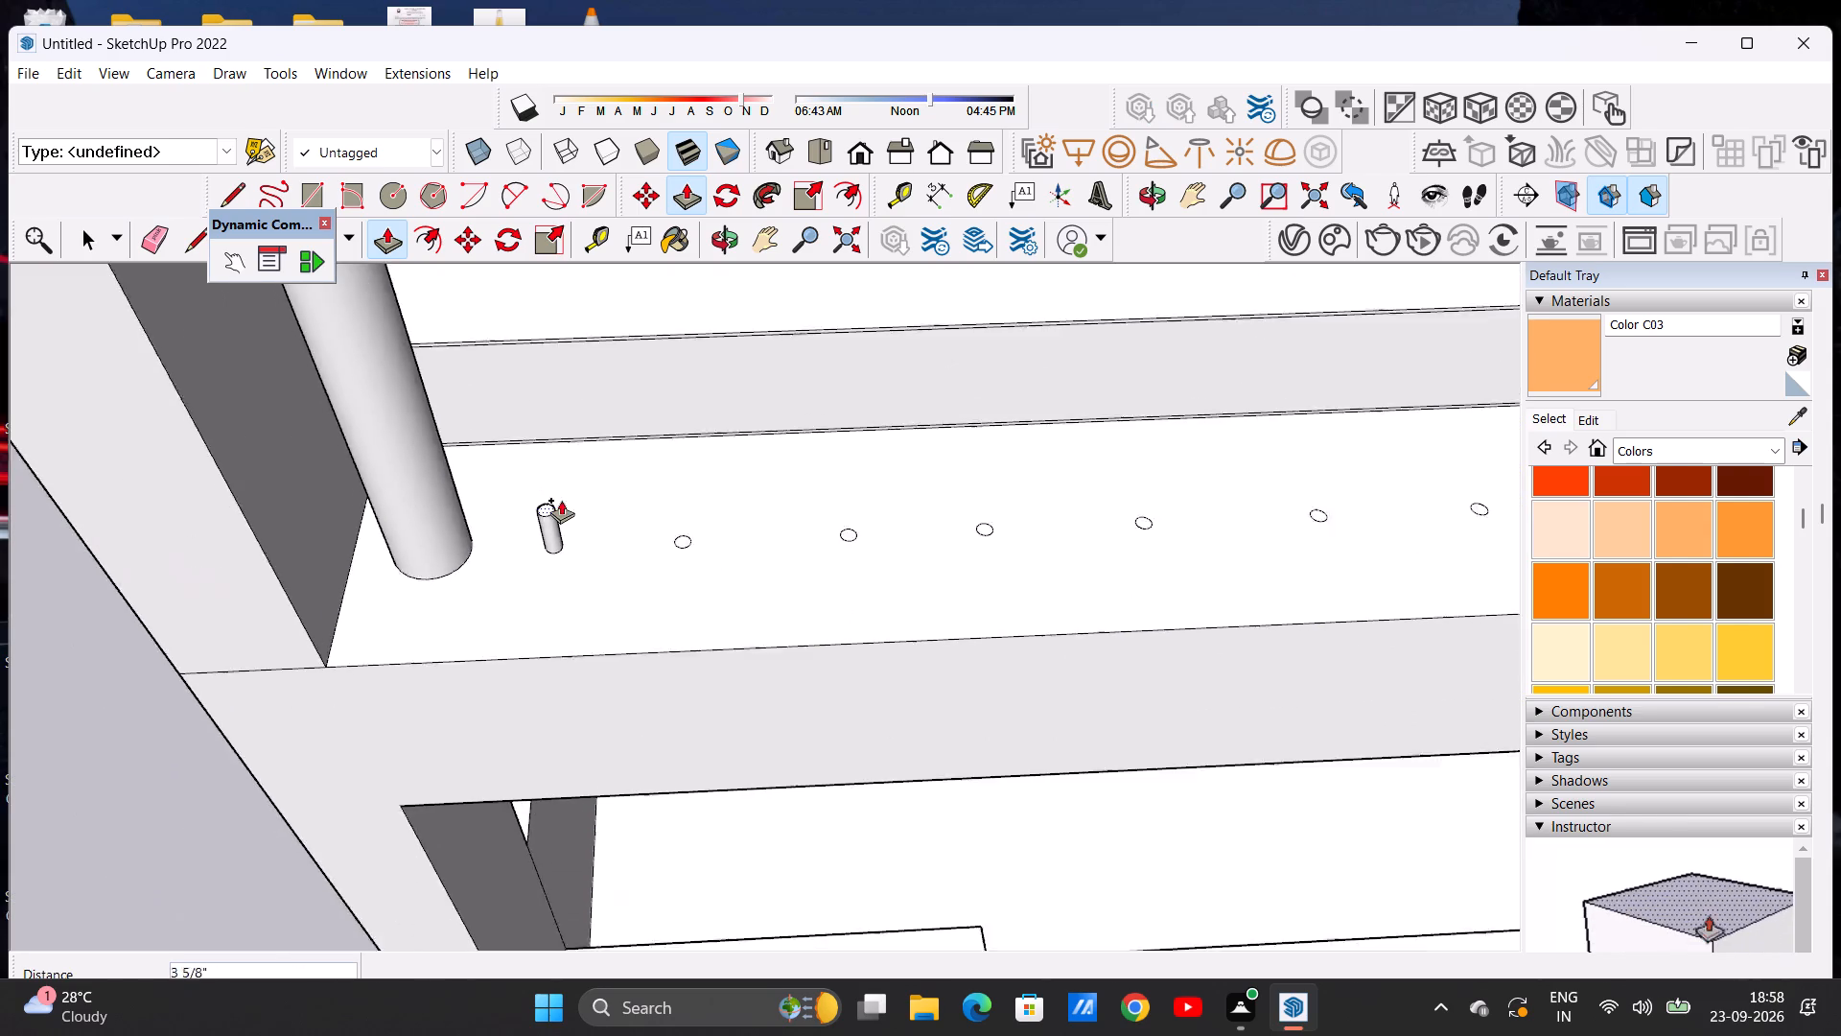
{"action": "scroll", "coordinate": [561, 500], "scroll_direction": "down", "scroll_amount": 14}
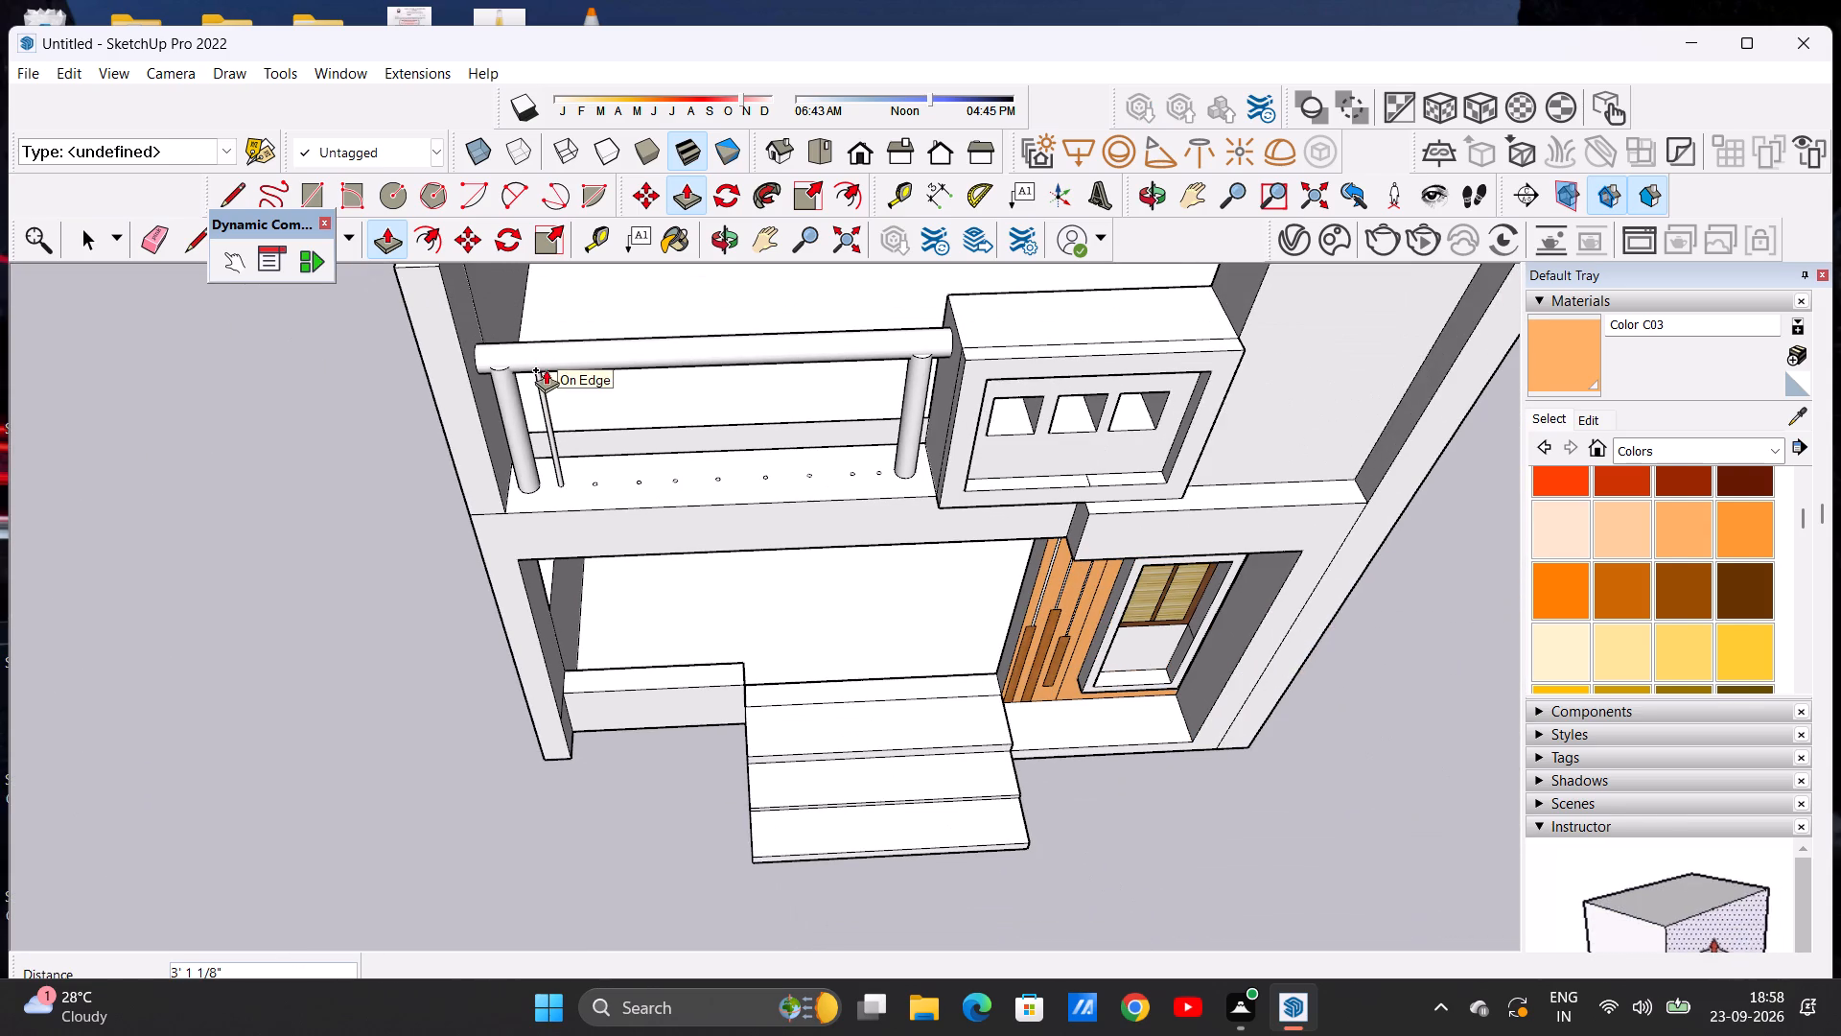
{"action": "scroll", "coordinate": [542, 369], "scroll_direction": "up", "scroll_amount": 8}
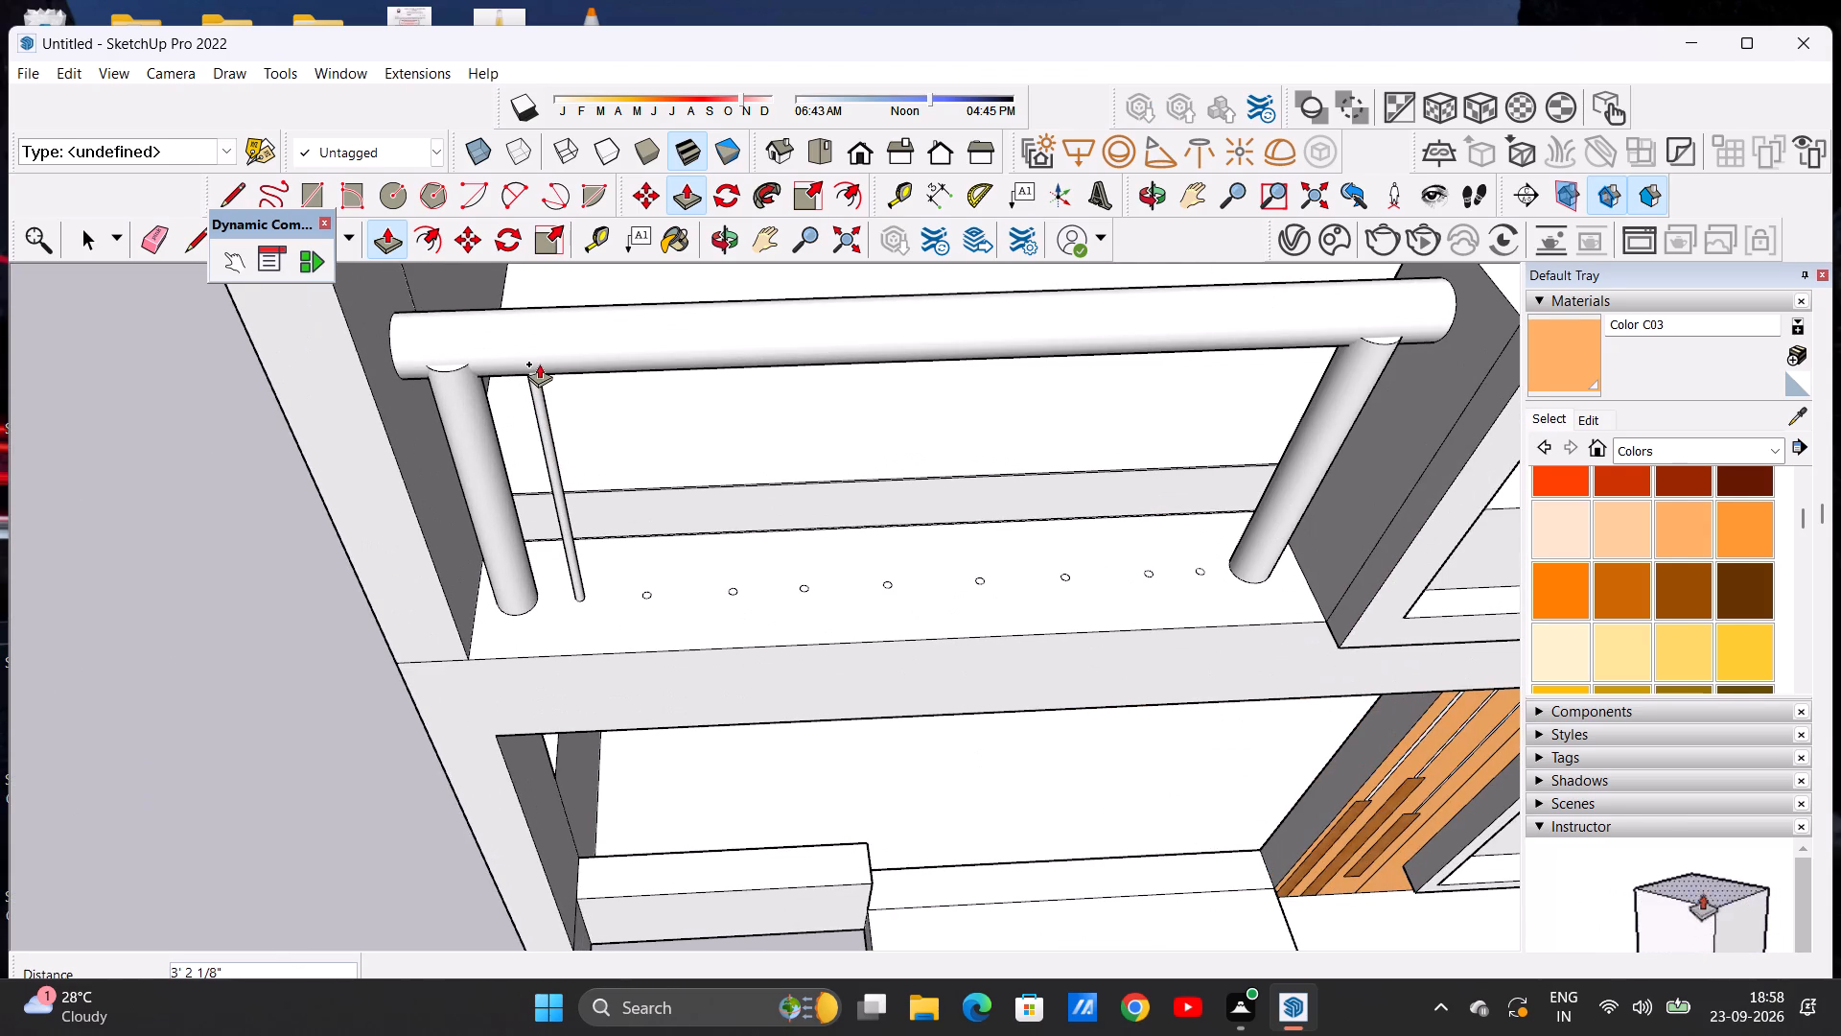
{"action": "left_click", "coordinate": [533, 353]}
Extrude the second circle from the corner-column post up about 3' 3 7/8" to the handrail.
{"action": "scroll", "coordinate": [653, 571], "scroll_direction": "up", "scroll_amount": 12}
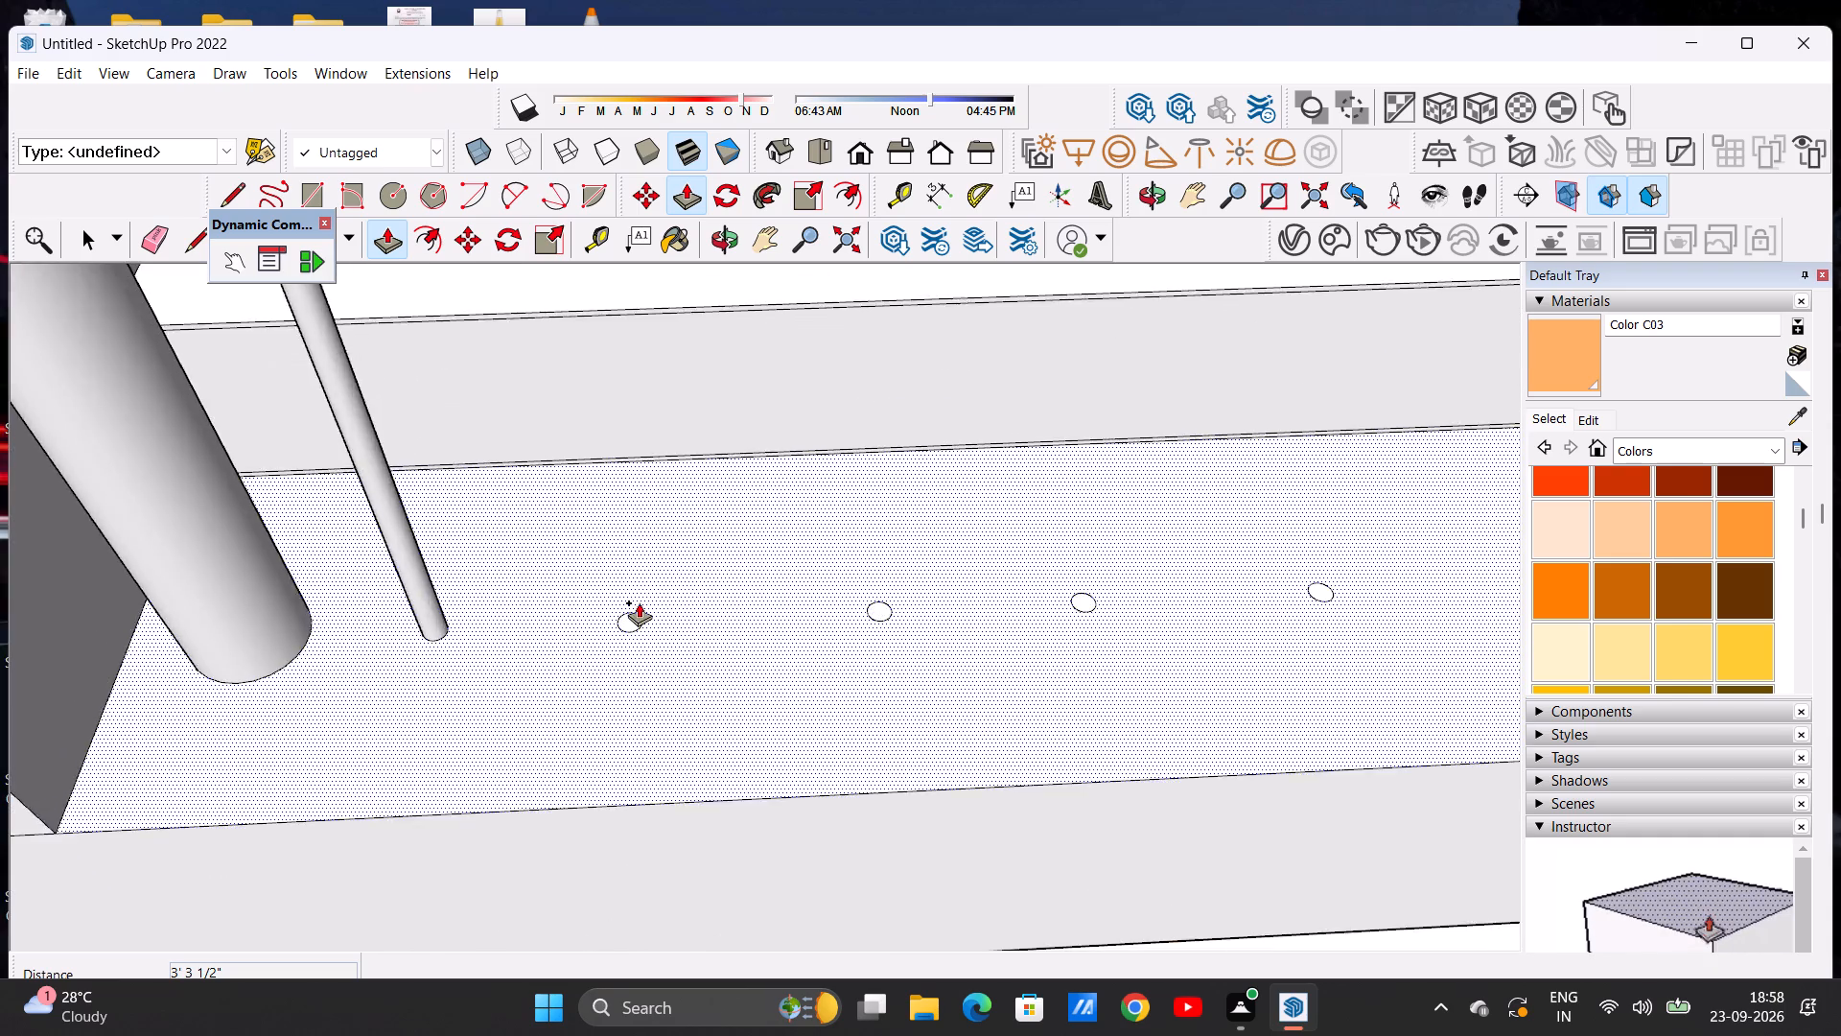
{"action": "scroll", "coordinate": [639, 602], "scroll_direction": "up", "scroll_amount": 2}
{"action": "left_click", "coordinate": [630, 626]}
{"action": "scroll", "coordinate": [623, 487], "scroll_direction": "down", "scroll_amount": 15}
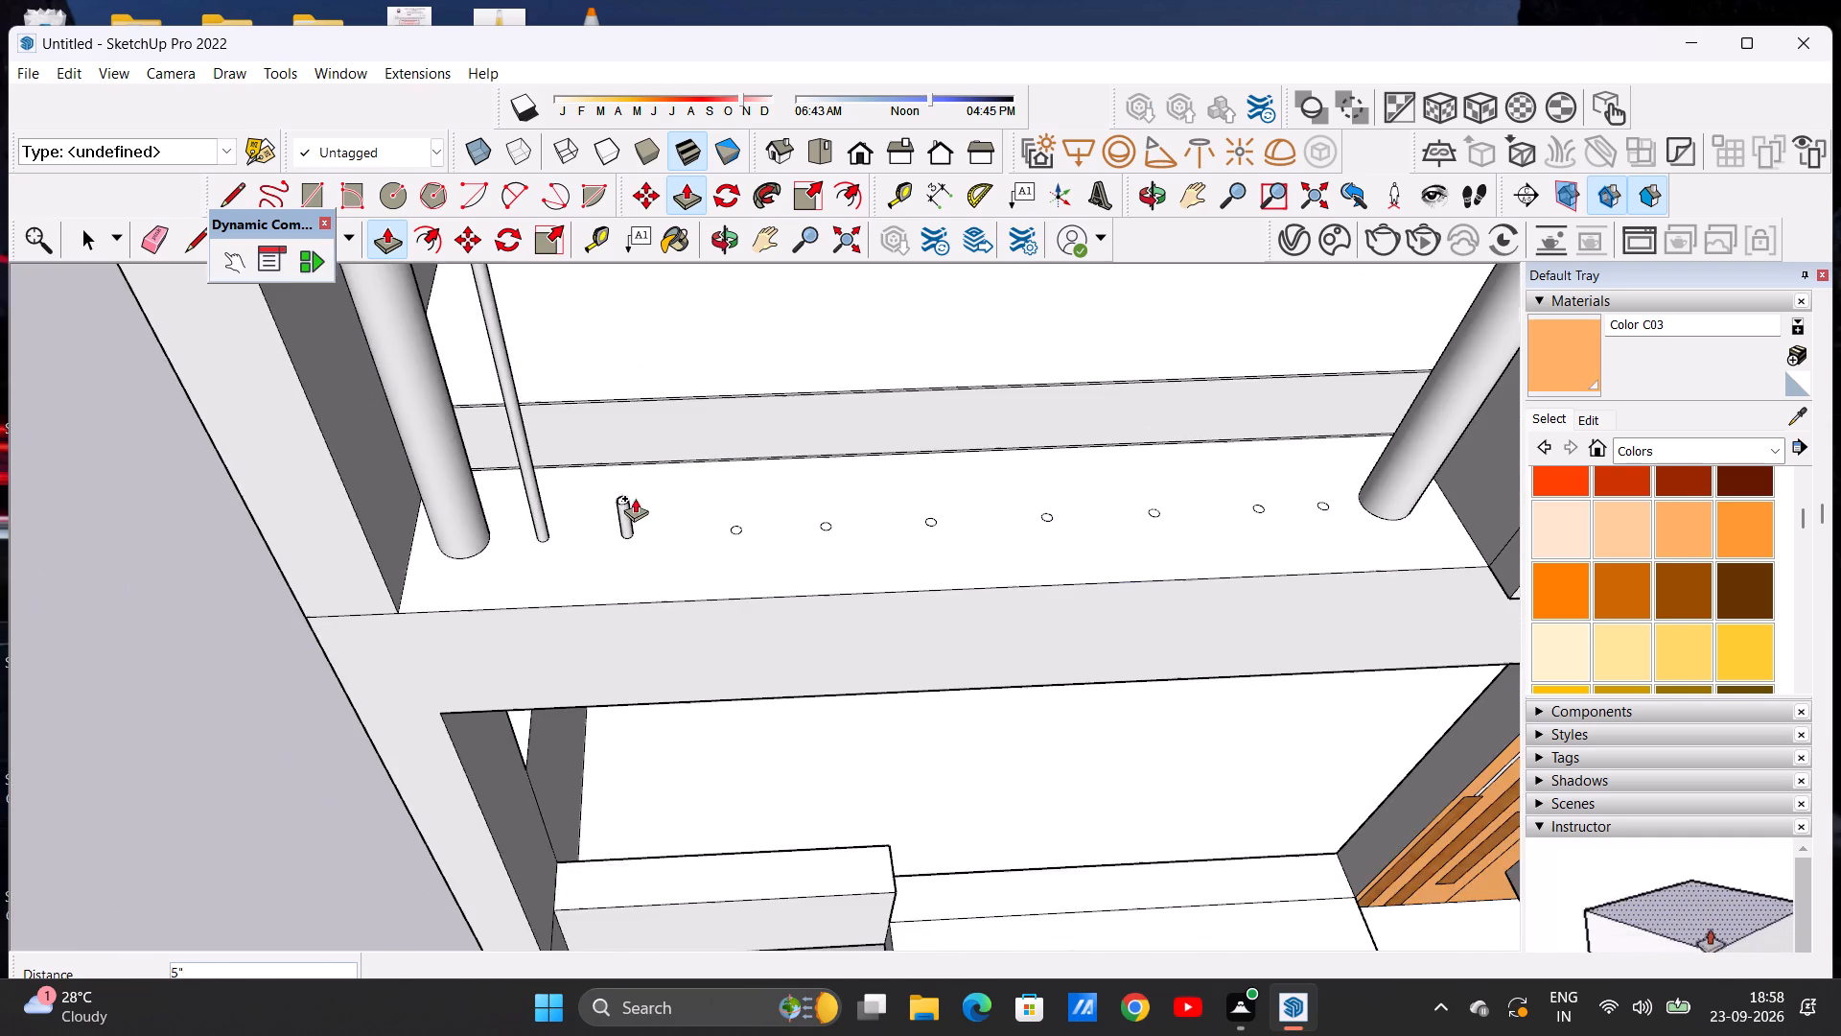
{"action": "scroll", "coordinate": [629, 474], "scroll_direction": "down", "scroll_amount": 9}
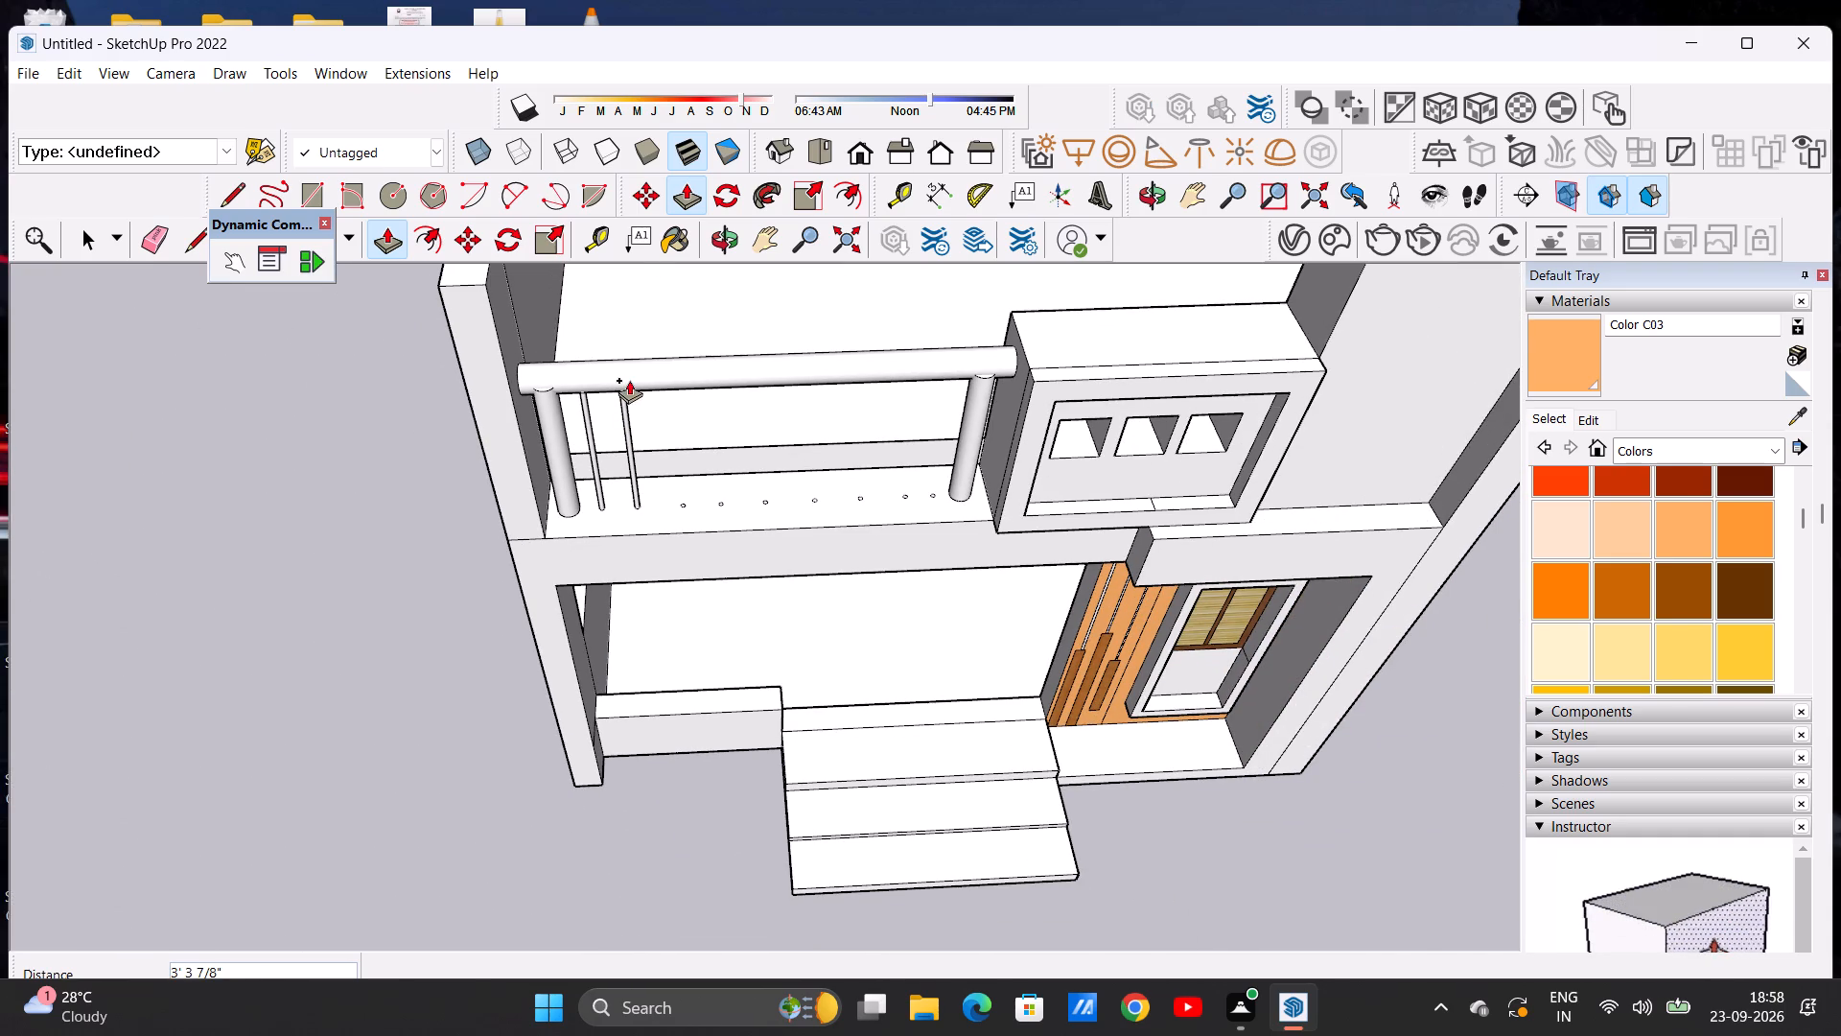
{"action": "left_click", "coordinate": [629, 380]}
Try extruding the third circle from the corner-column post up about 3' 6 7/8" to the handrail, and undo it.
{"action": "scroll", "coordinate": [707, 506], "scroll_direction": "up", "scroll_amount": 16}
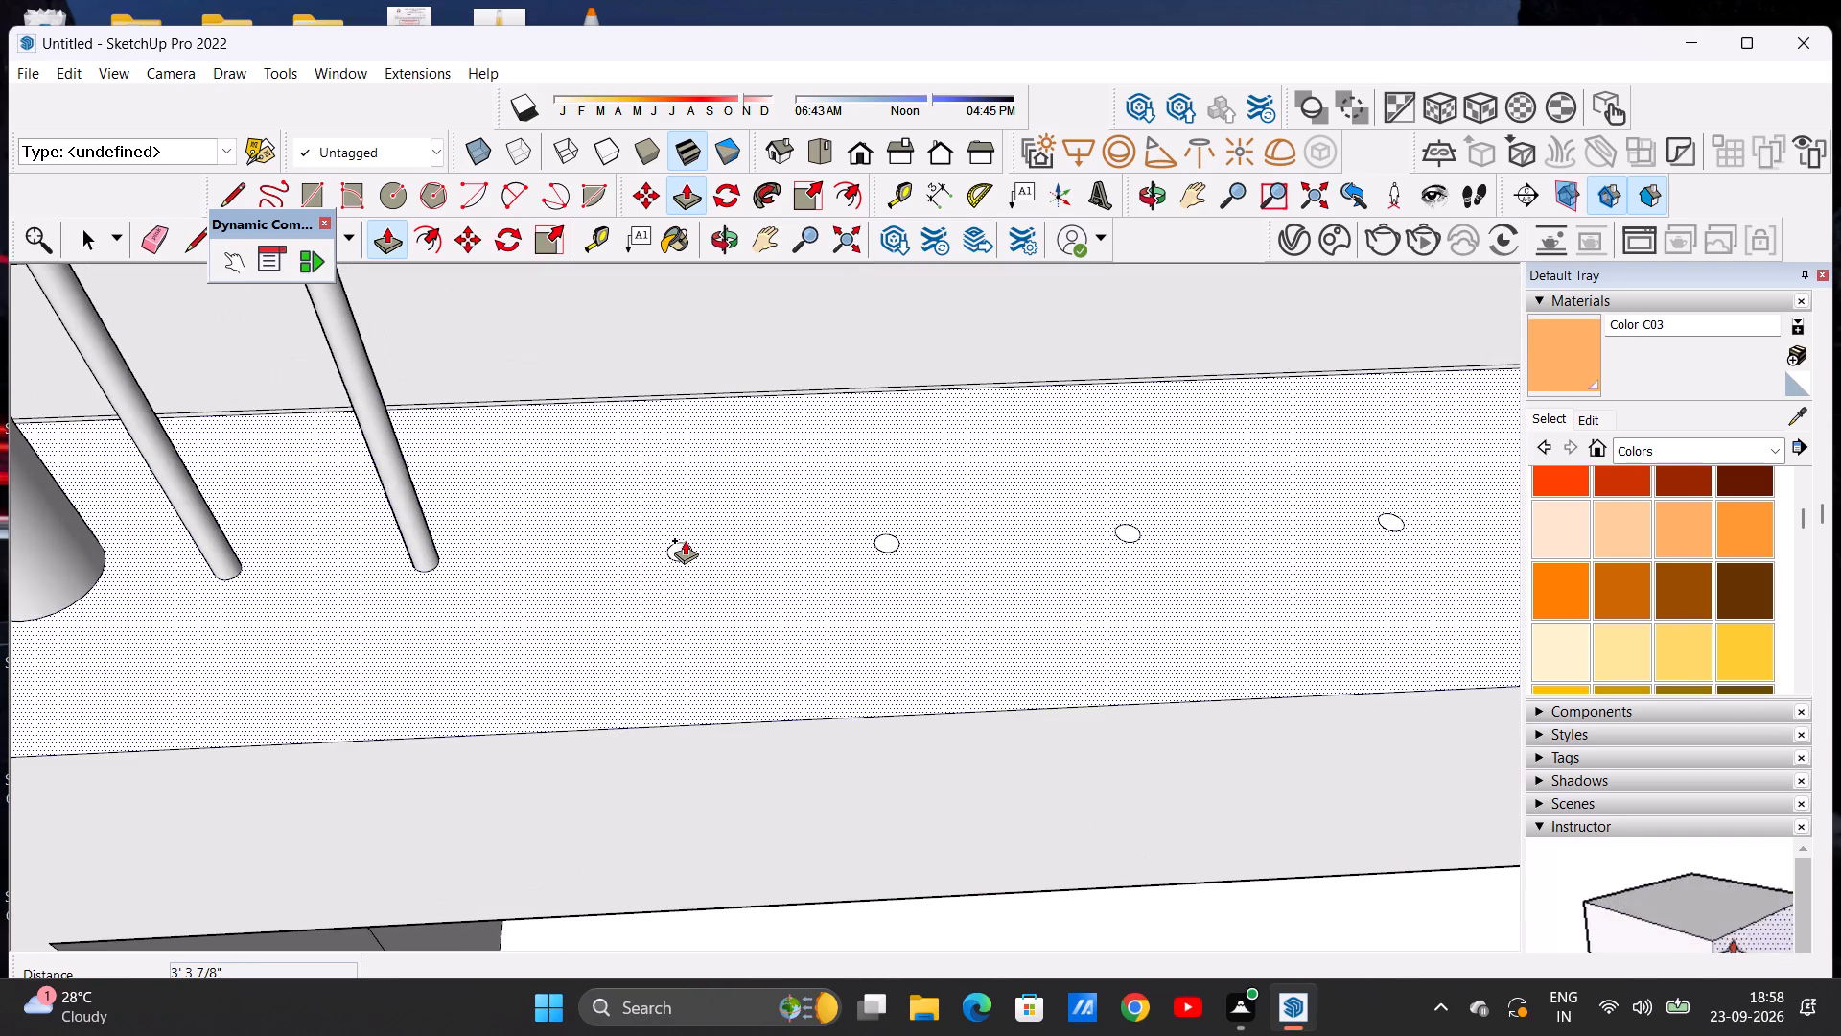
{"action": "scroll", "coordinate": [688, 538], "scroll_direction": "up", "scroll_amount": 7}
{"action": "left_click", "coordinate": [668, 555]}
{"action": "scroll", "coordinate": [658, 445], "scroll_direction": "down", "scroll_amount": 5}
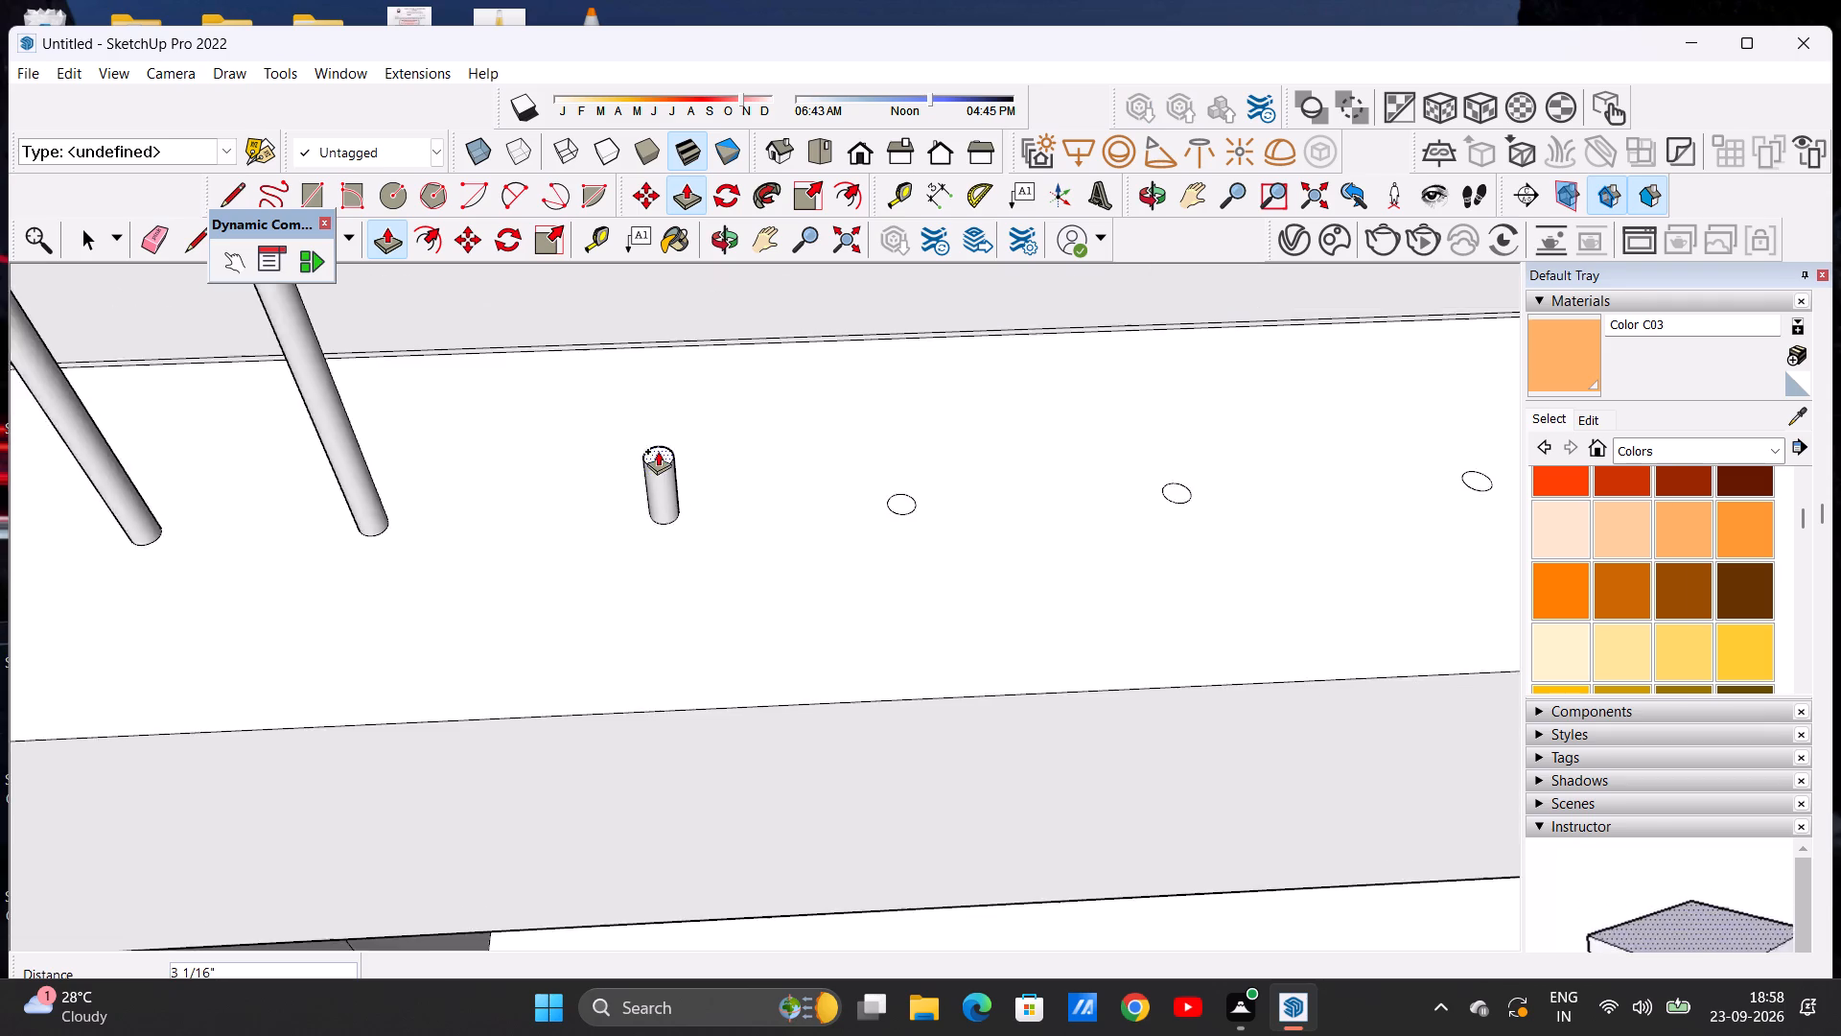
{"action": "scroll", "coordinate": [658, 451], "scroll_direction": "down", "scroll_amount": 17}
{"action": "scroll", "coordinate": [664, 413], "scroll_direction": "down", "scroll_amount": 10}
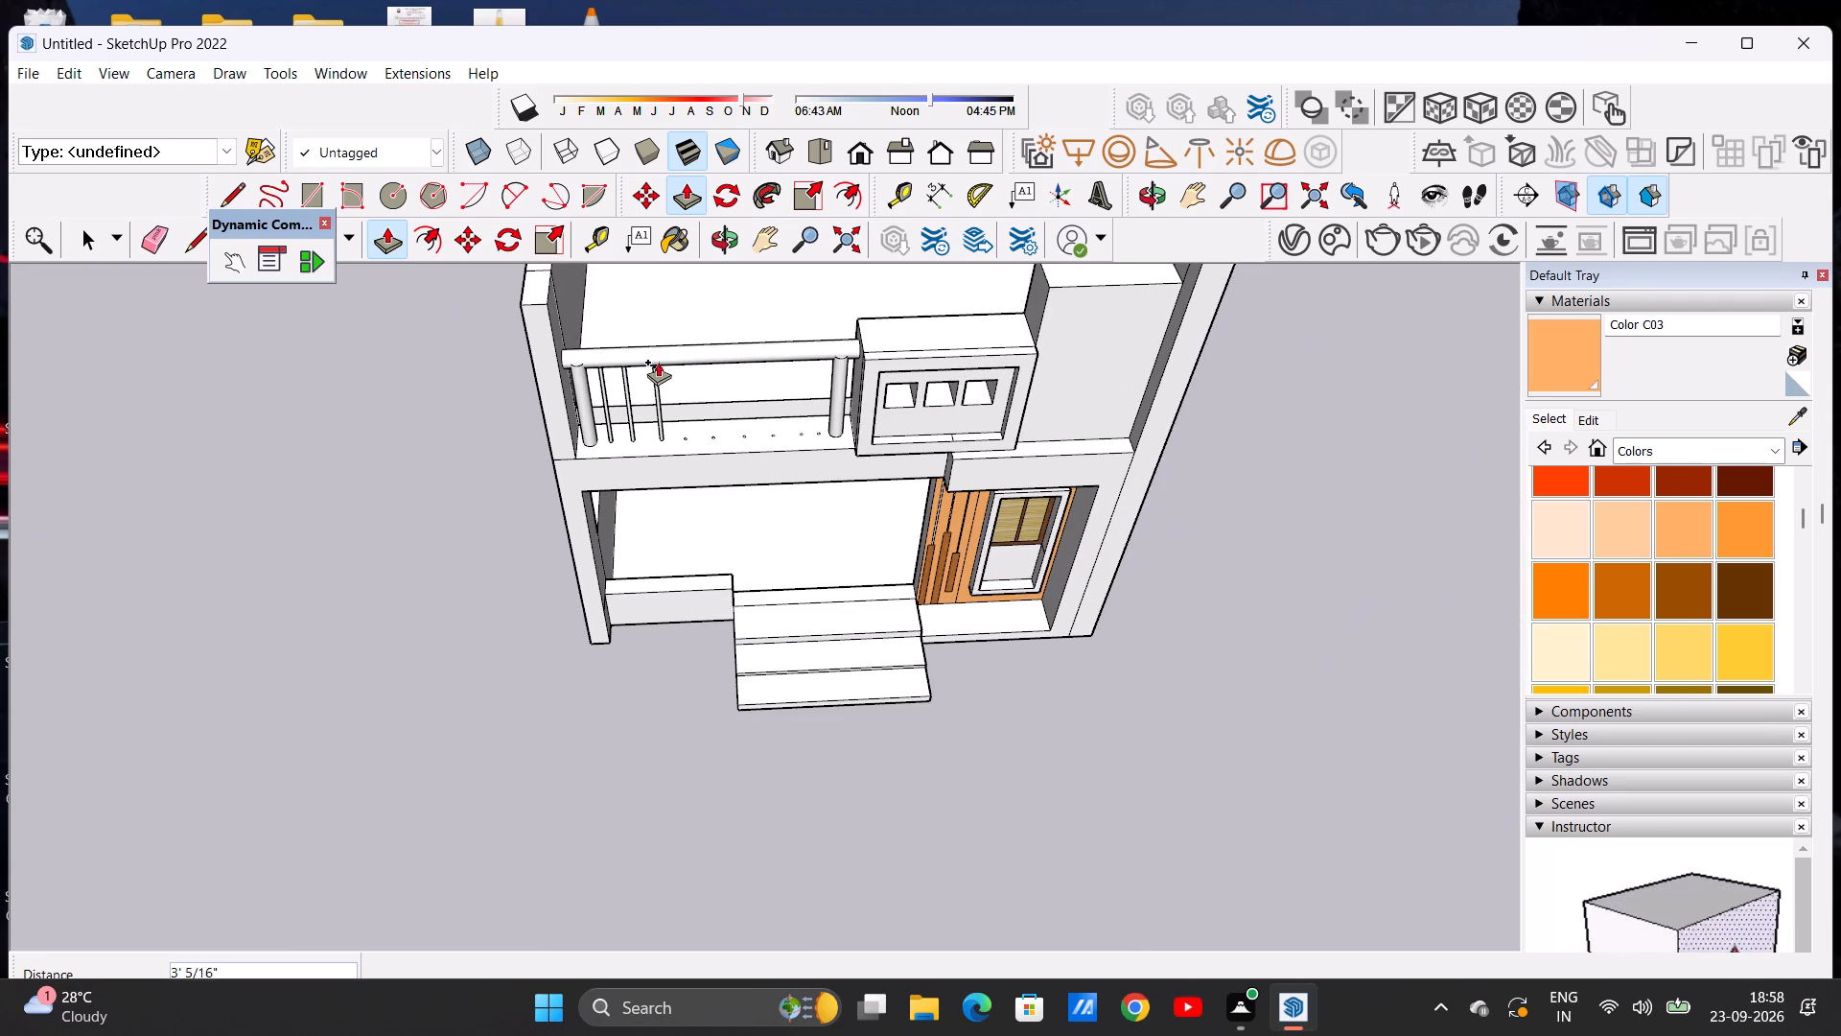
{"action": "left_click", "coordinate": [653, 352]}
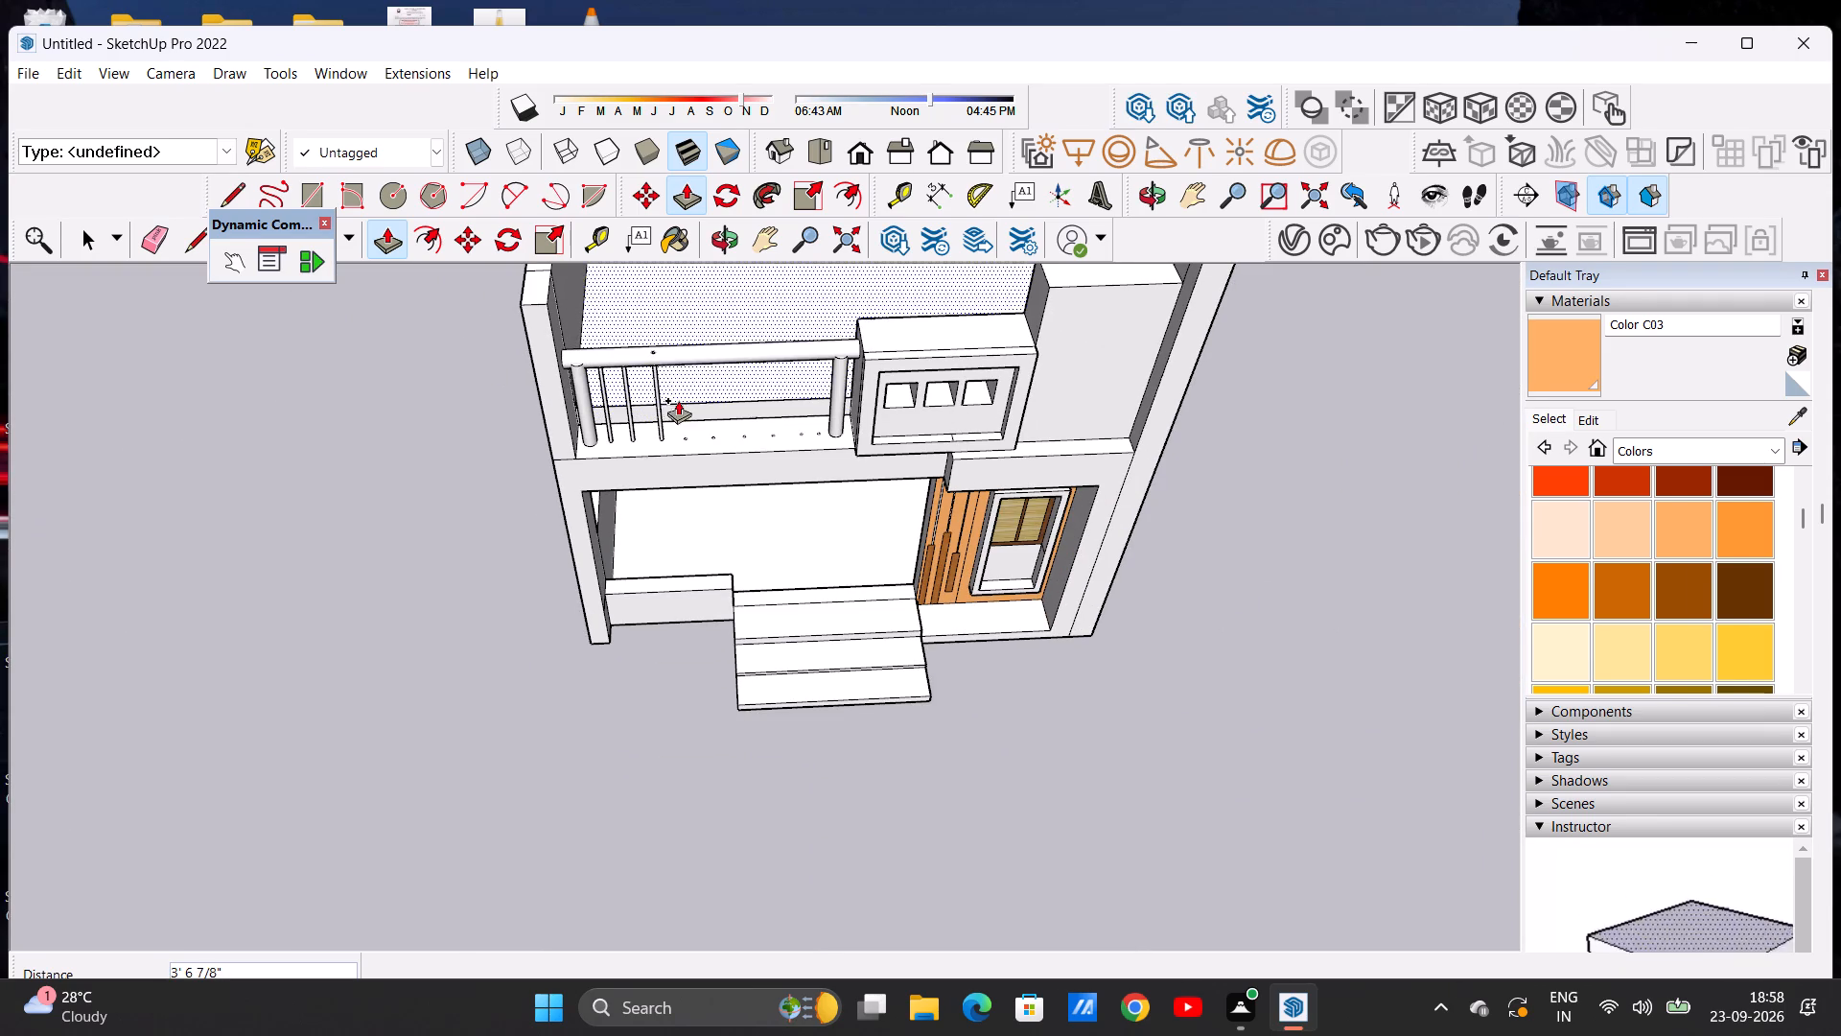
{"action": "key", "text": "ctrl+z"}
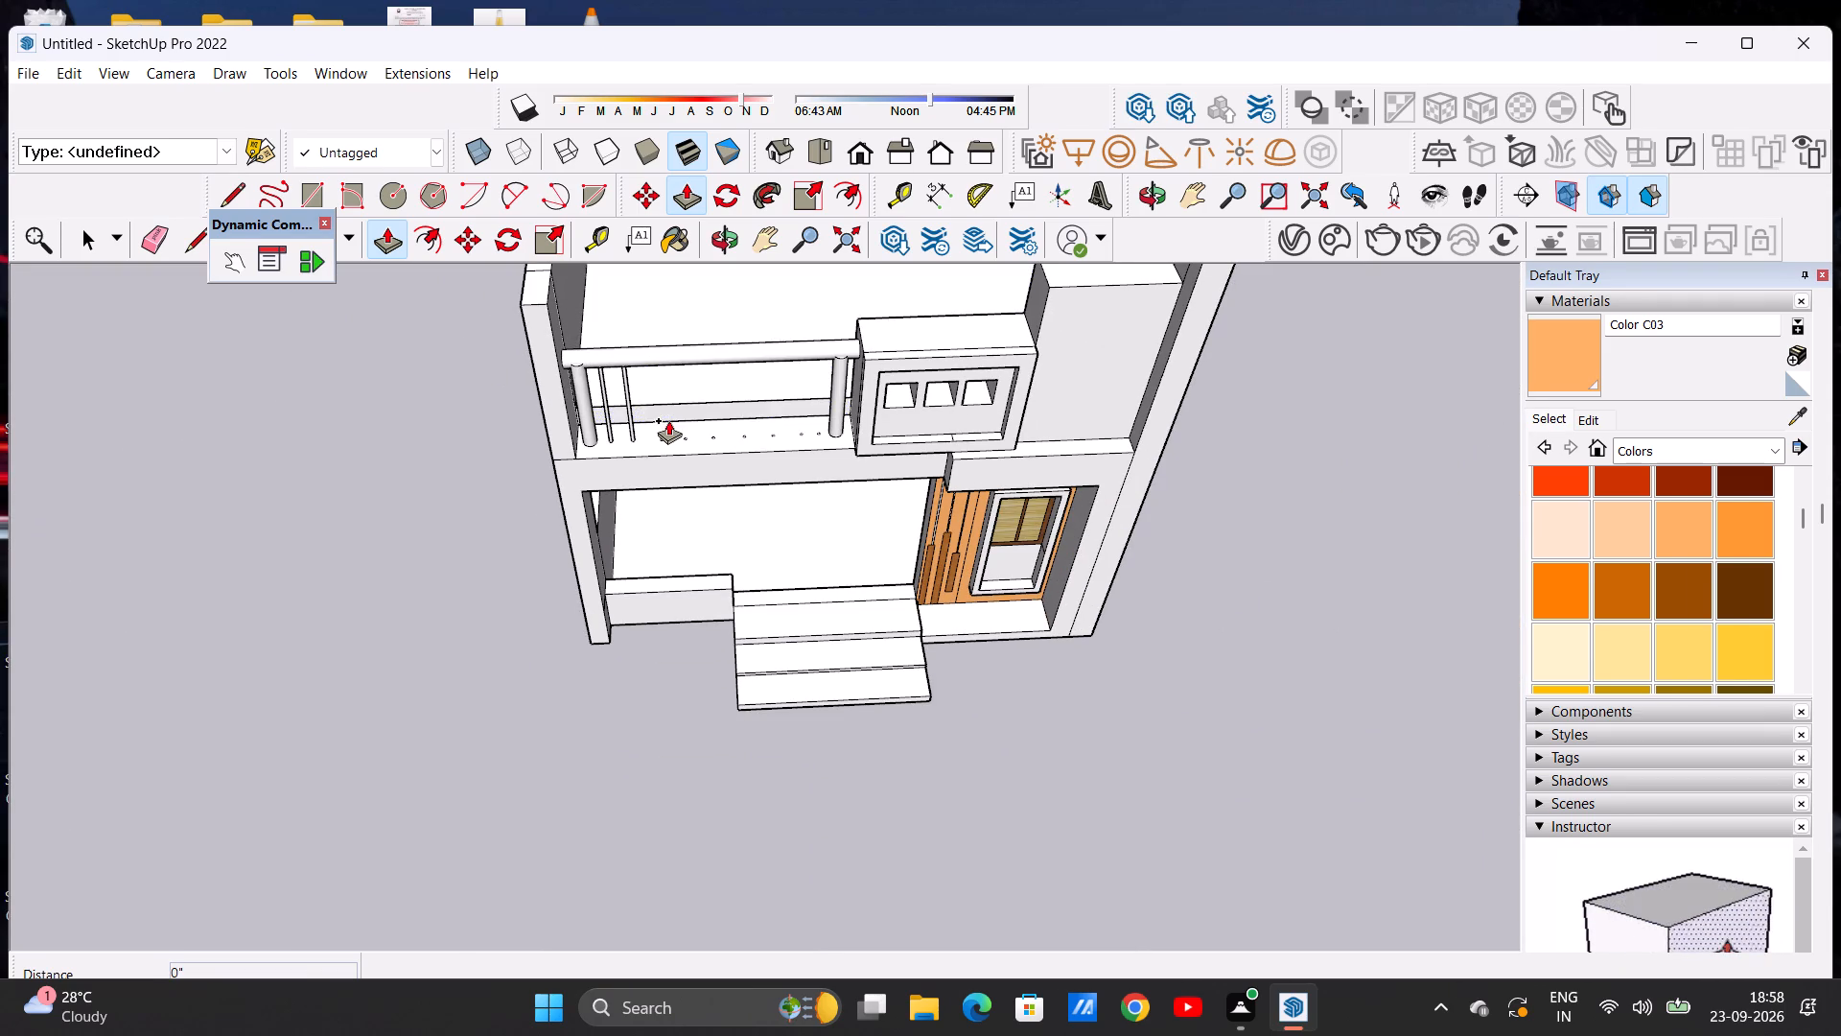
Extrude the third circle from the corner-column post up about 3' 3 7/16" to the handrail.
{"action": "scroll", "coordinate": [668, 420], "scroll_direction": "up", "scroll_amount": 20}
{"action": "scroll", "coordinate": [668, 420], "scroll_direction": "up", "scroll_amount": 1}
{"action": "scroll", "coordinate": [605, 483], "scroll_direction": "up", "scroll_amount": 5}
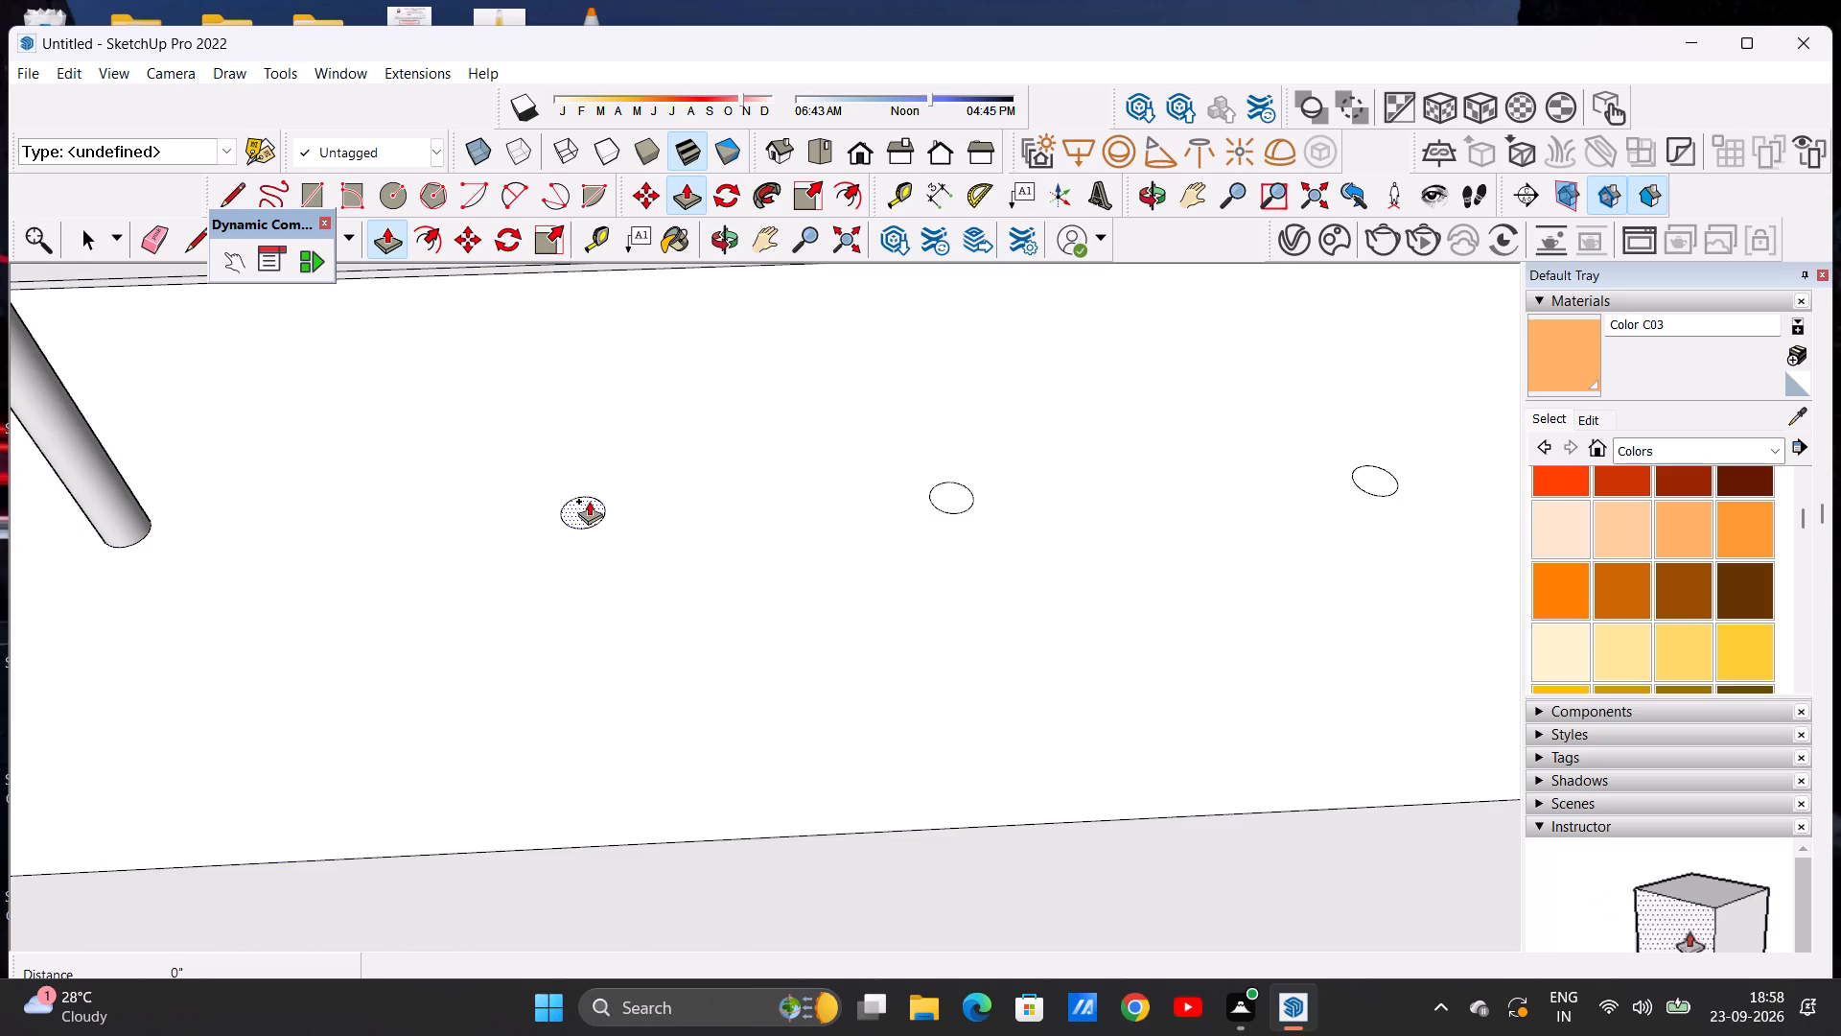
{"action": "left_click", "coordinate": [589, 502]}
{"action": "scroll", "coordinate": [584, 427], "scroll_direction": "down", "scroll_amount": 20}
{"action": "scroll", "coordinate": [584, 427], "scroll_direction": "down", "scroll_amount": 3}
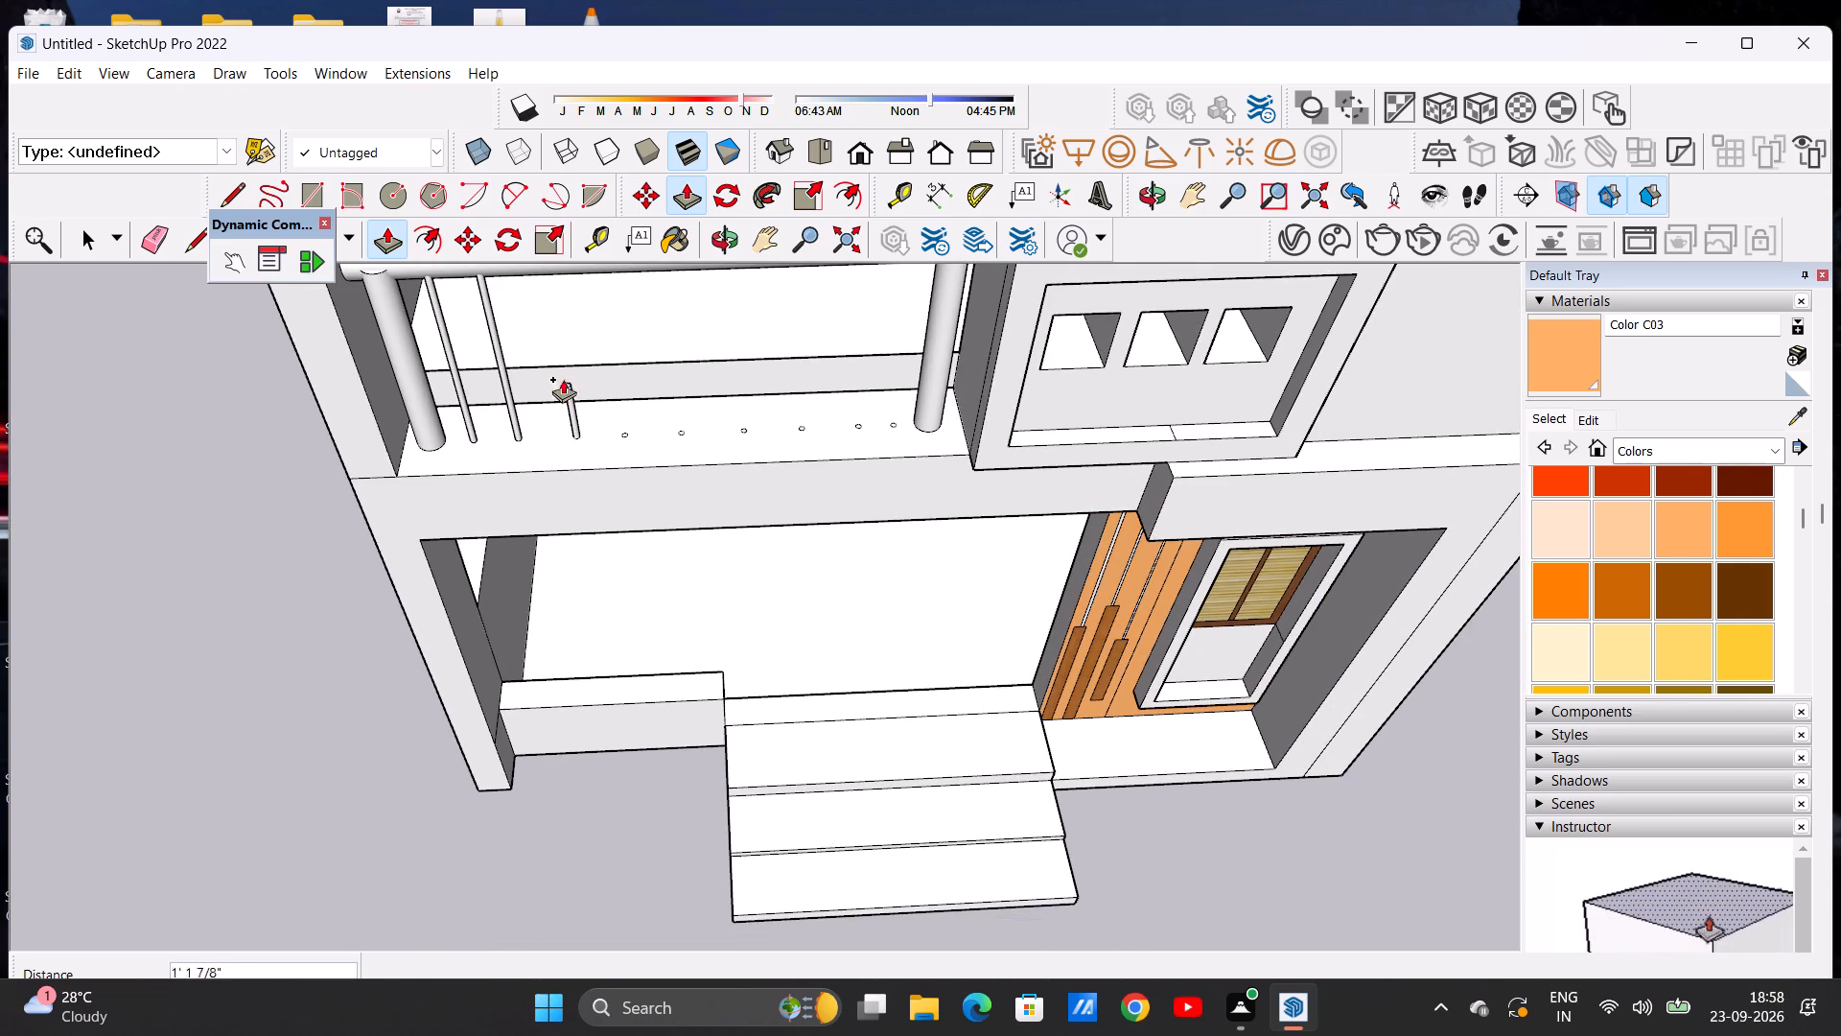
{"action": "scroll", "coordinate": [568, 339], "scroll_direction": "down", "scroll_amount": 7}
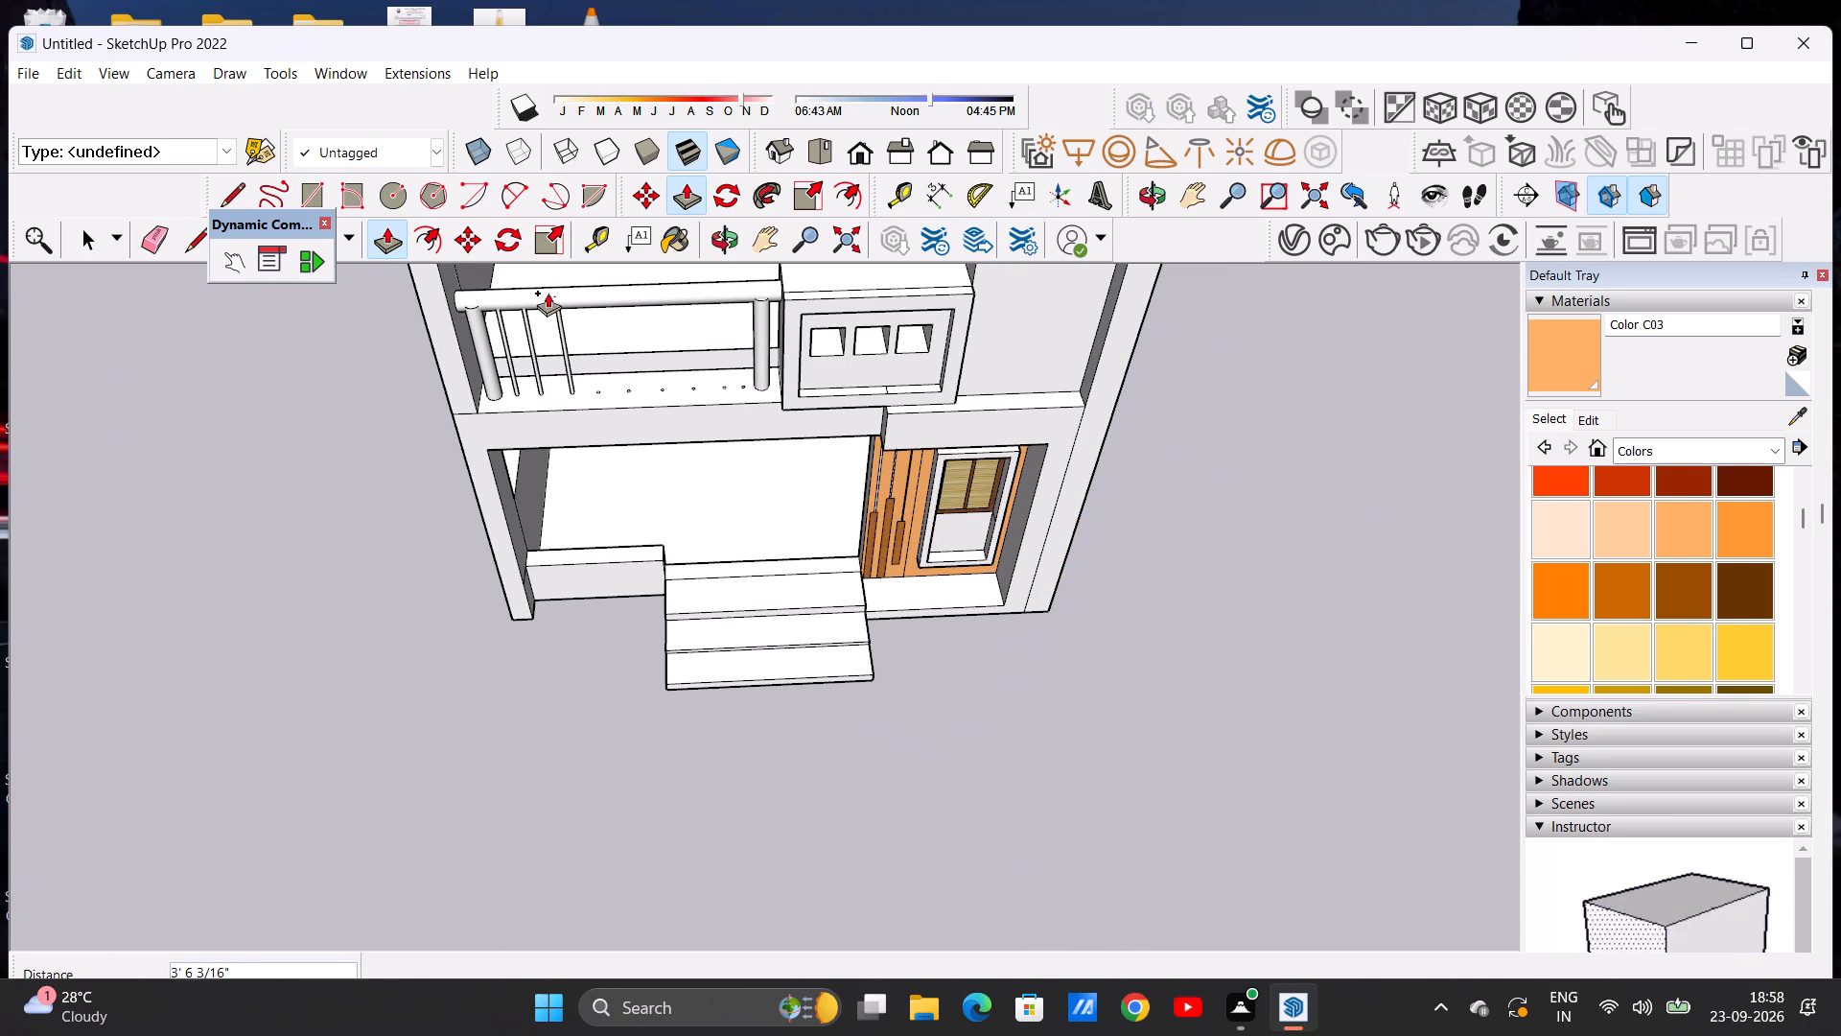
{"action": "scroll", "coordinate": [556, 299], "scroll_direction": "up", "scroll_amount": 10}
{"action": "left_click", "coordinate": [555, 304]}
Extrude the fourth circle in the row up about 3' 4 5/8" to the handrail's edge.
{"action": "scroll", "coordinate": [658, 496], "scroll_direction": "up", "scroll_amount": 9}
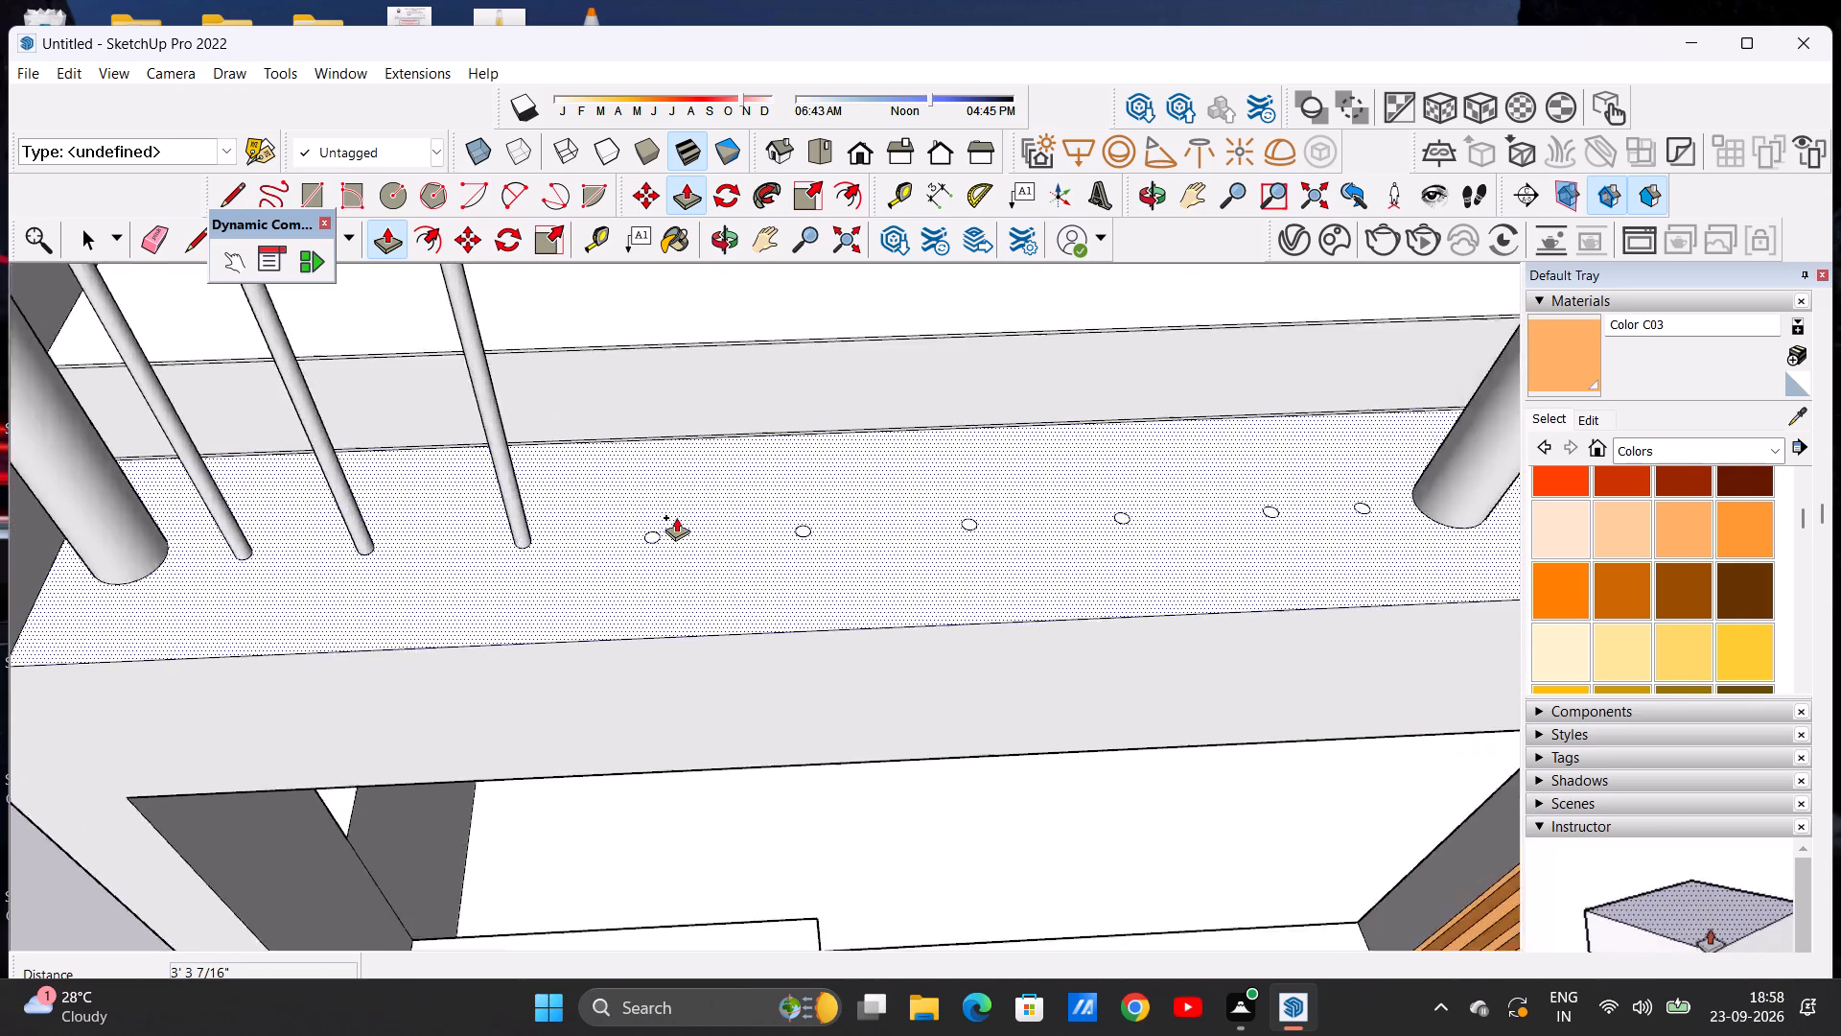
{"action": "scroll", "coordinate": [676, 517], "scroll_direction": "up", "scroll_amount": 9}
{"action": "left_click", "coordinate": [627, 561]}
{"action": "scroll", "coordinate": [632, 445], "scroll_direction": "down", "scroll_amount": 8}
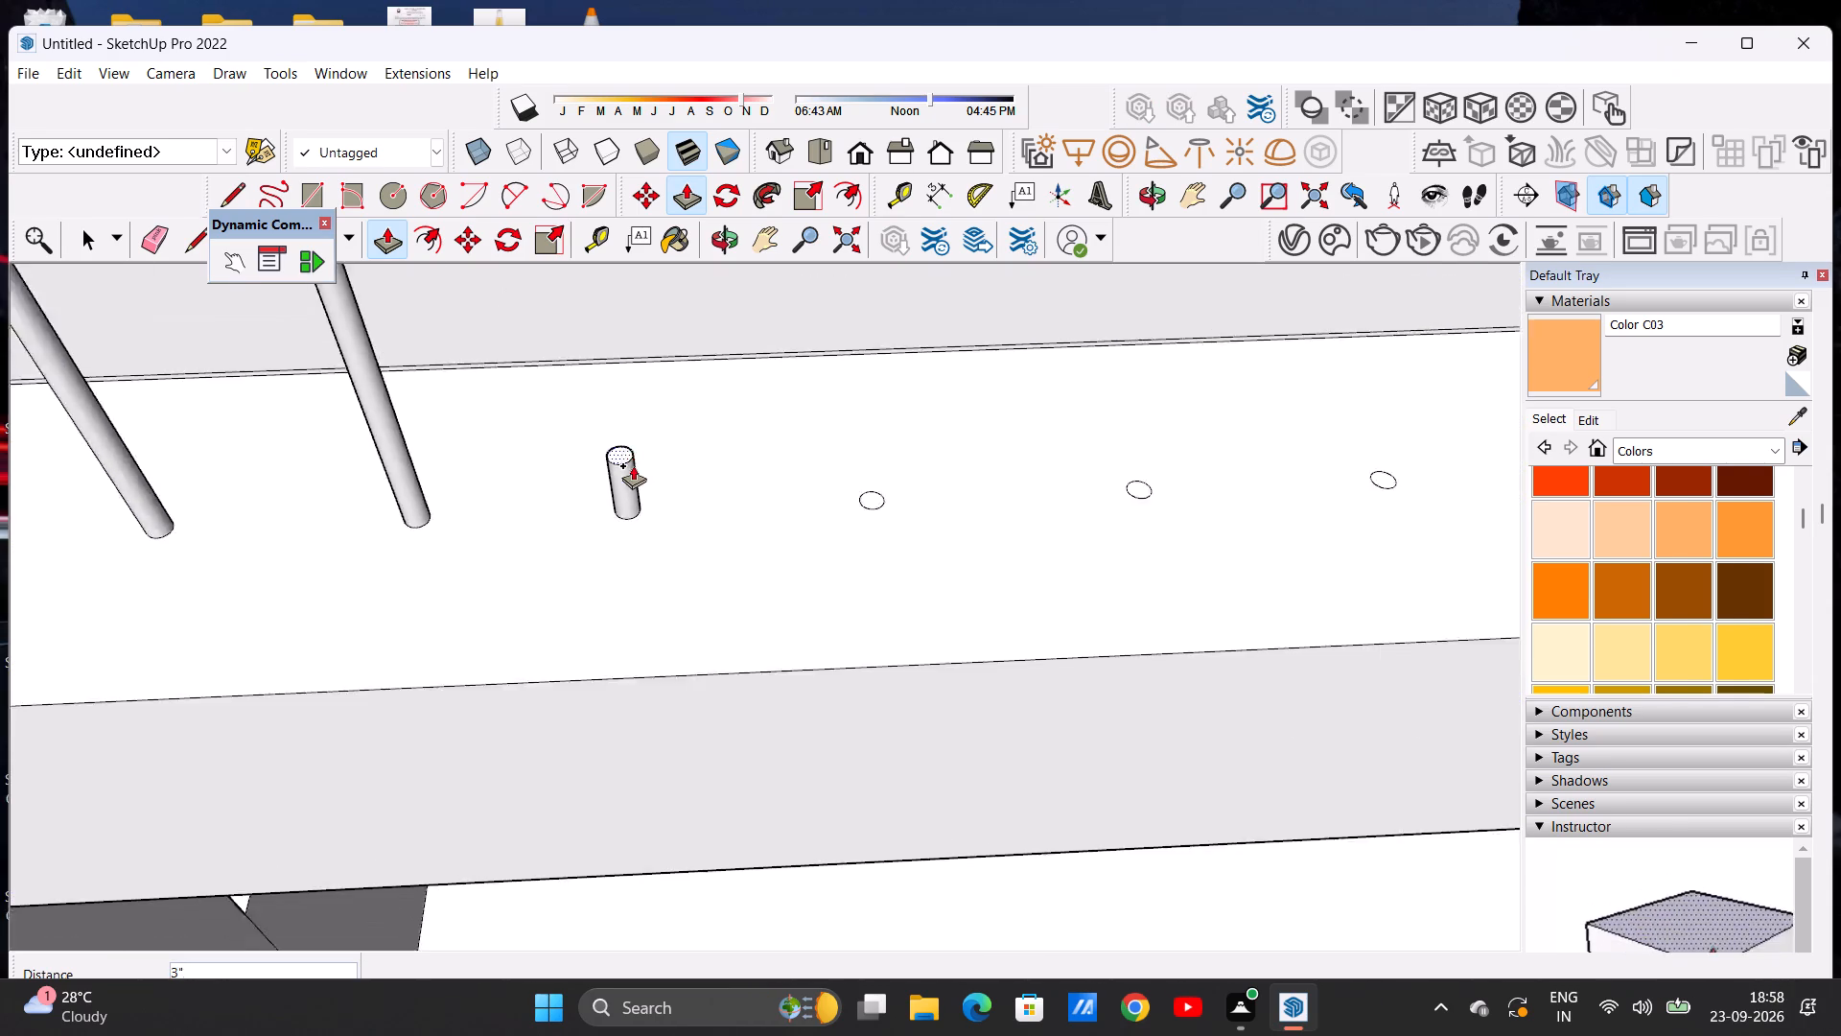
{"action": "scroll", "coordinate": [633, 465], "scroll_direction": "down", "scroll_amount": 19}
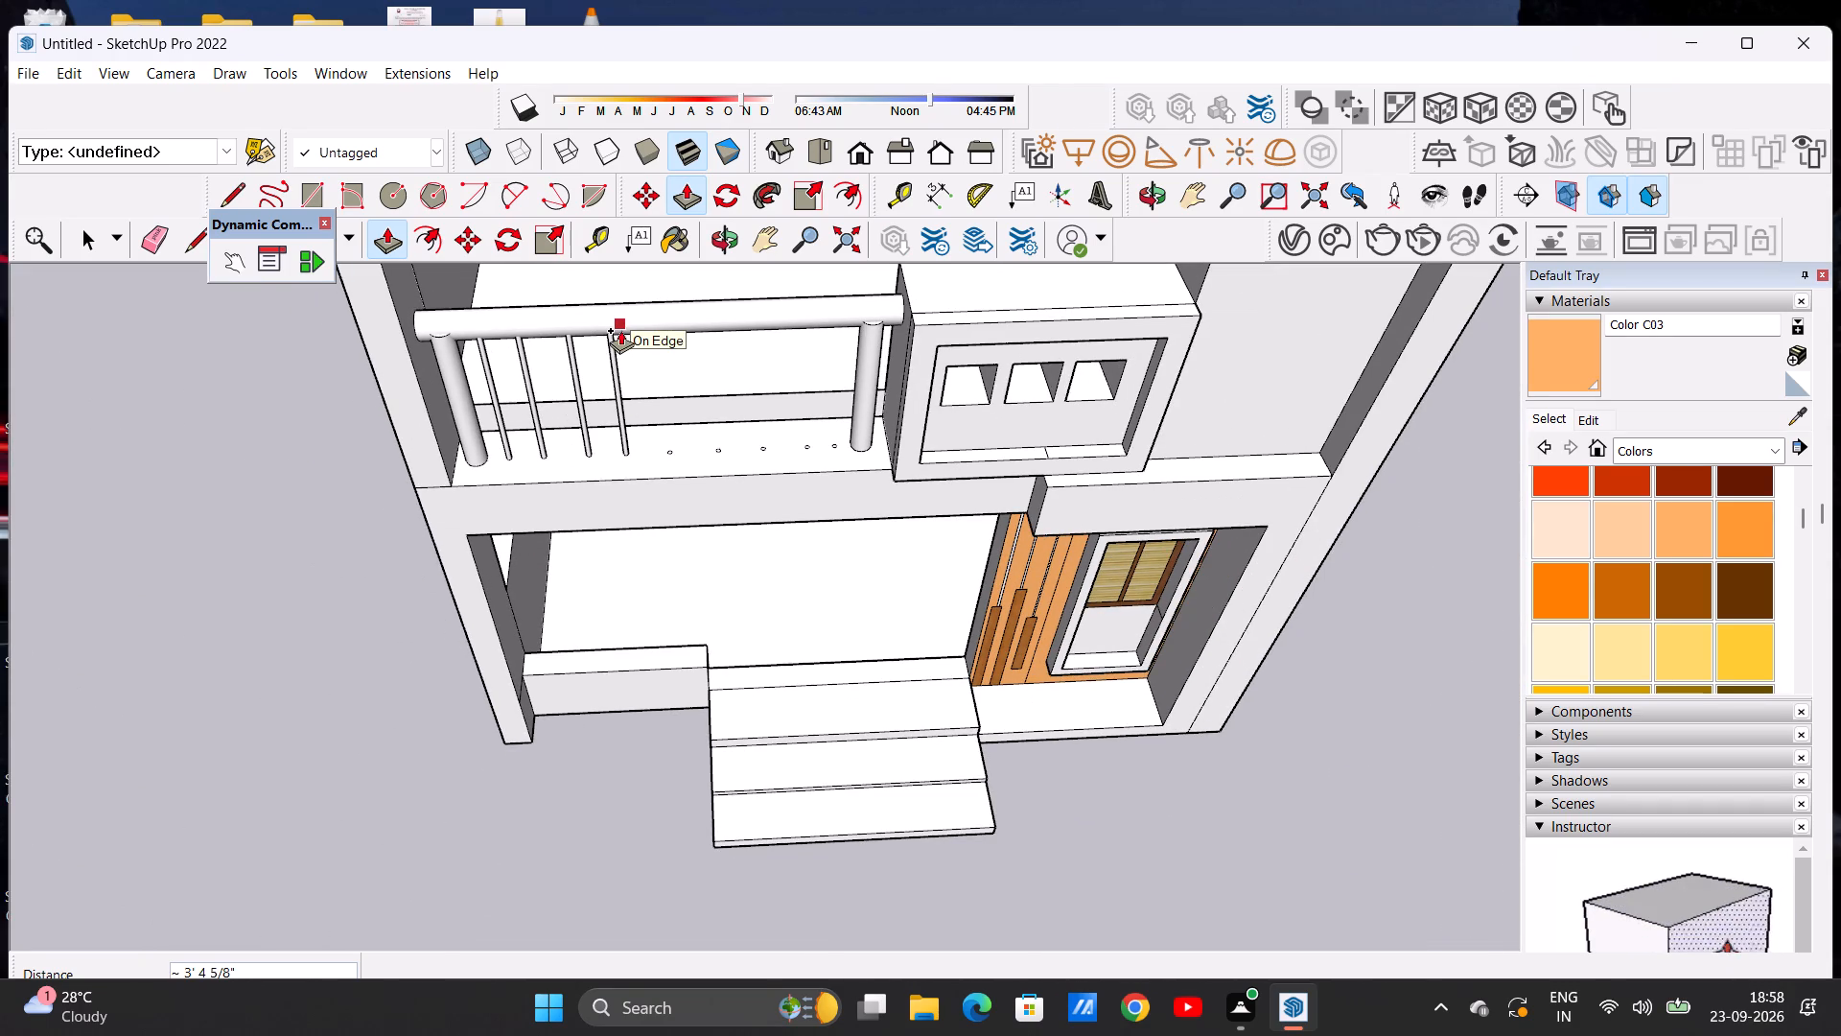
{"action": "left_click", "coordinate": [620, 330]}
Extrude the fifth circle, in the middle of the row, up about 3' 2 1/8" to the handrail.
{"action": "scroll", "coordinate": [666, 435], "scroll_direction": "up", "scroll_amount": 10}
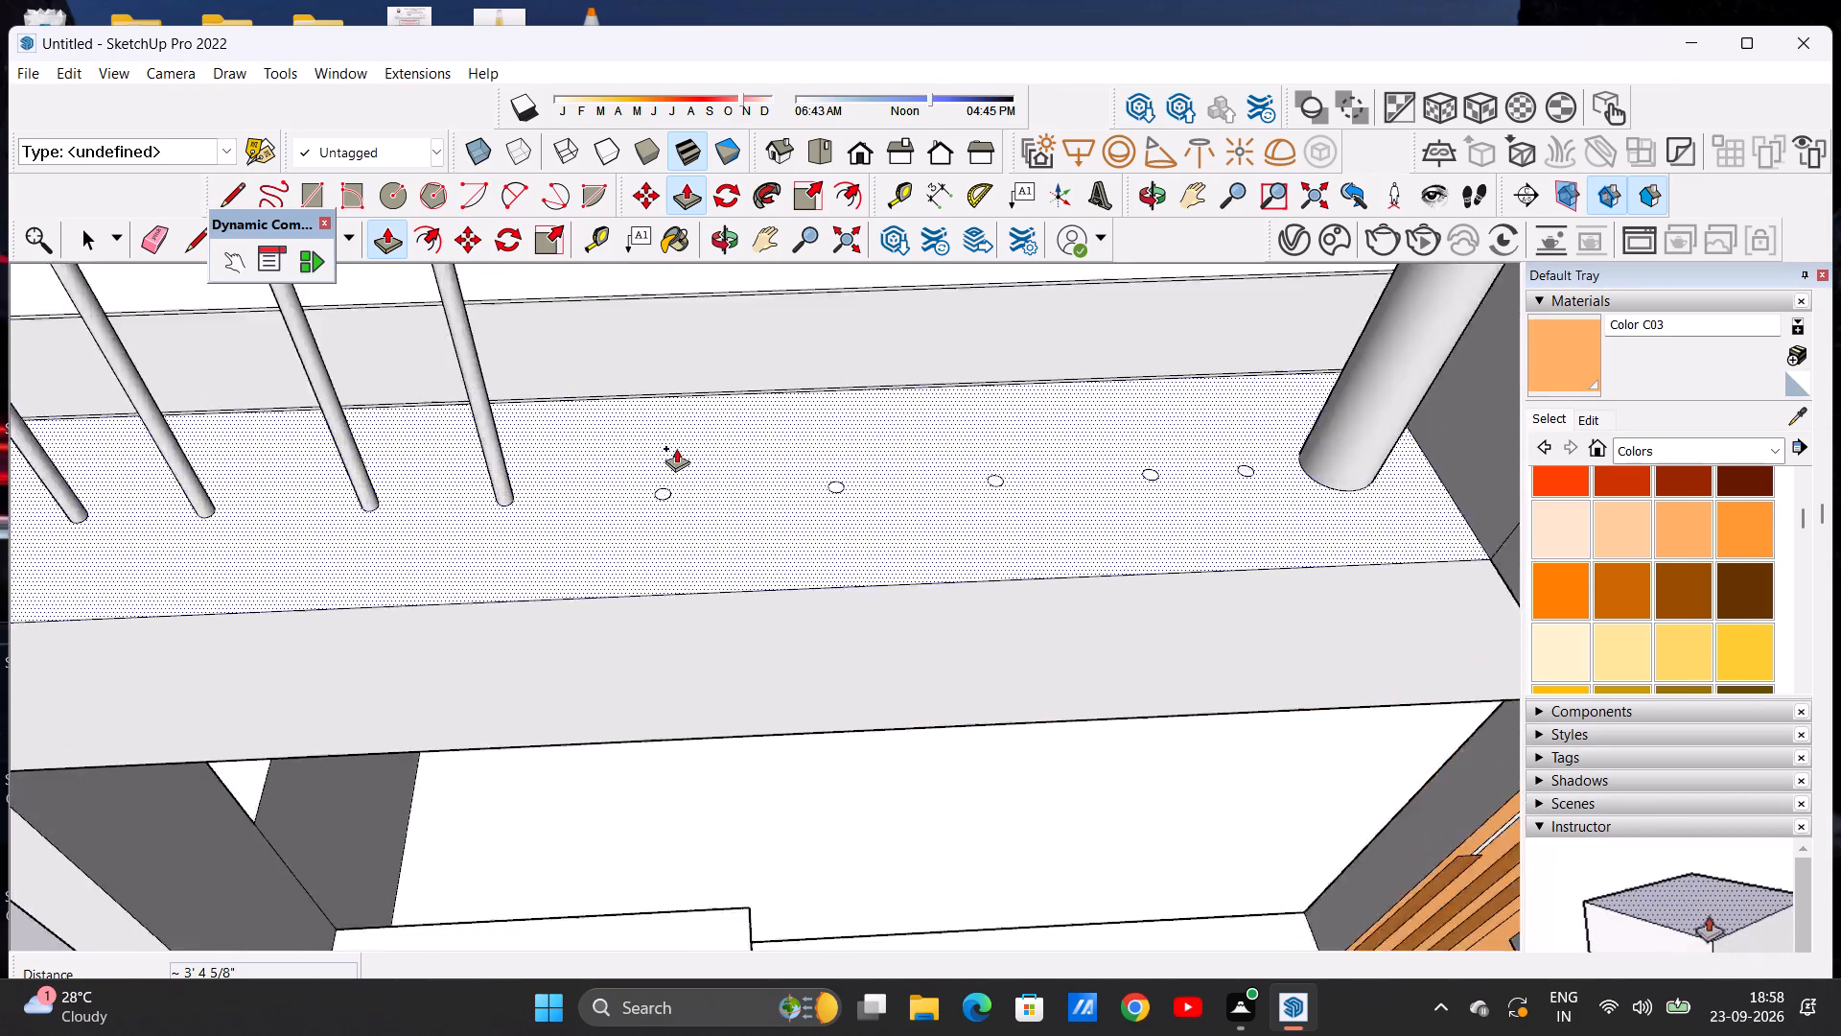
{"action": "scroll", "coordinate": [676, 448], "scroll_direction": "up", "scroll_amount": 14}
{"action": "left_click", "coordinate": [644, 545]}
{"action": "scroll", "coordinate": [648, 419], "scroll_direction": "down", "scroll_amount": 9}
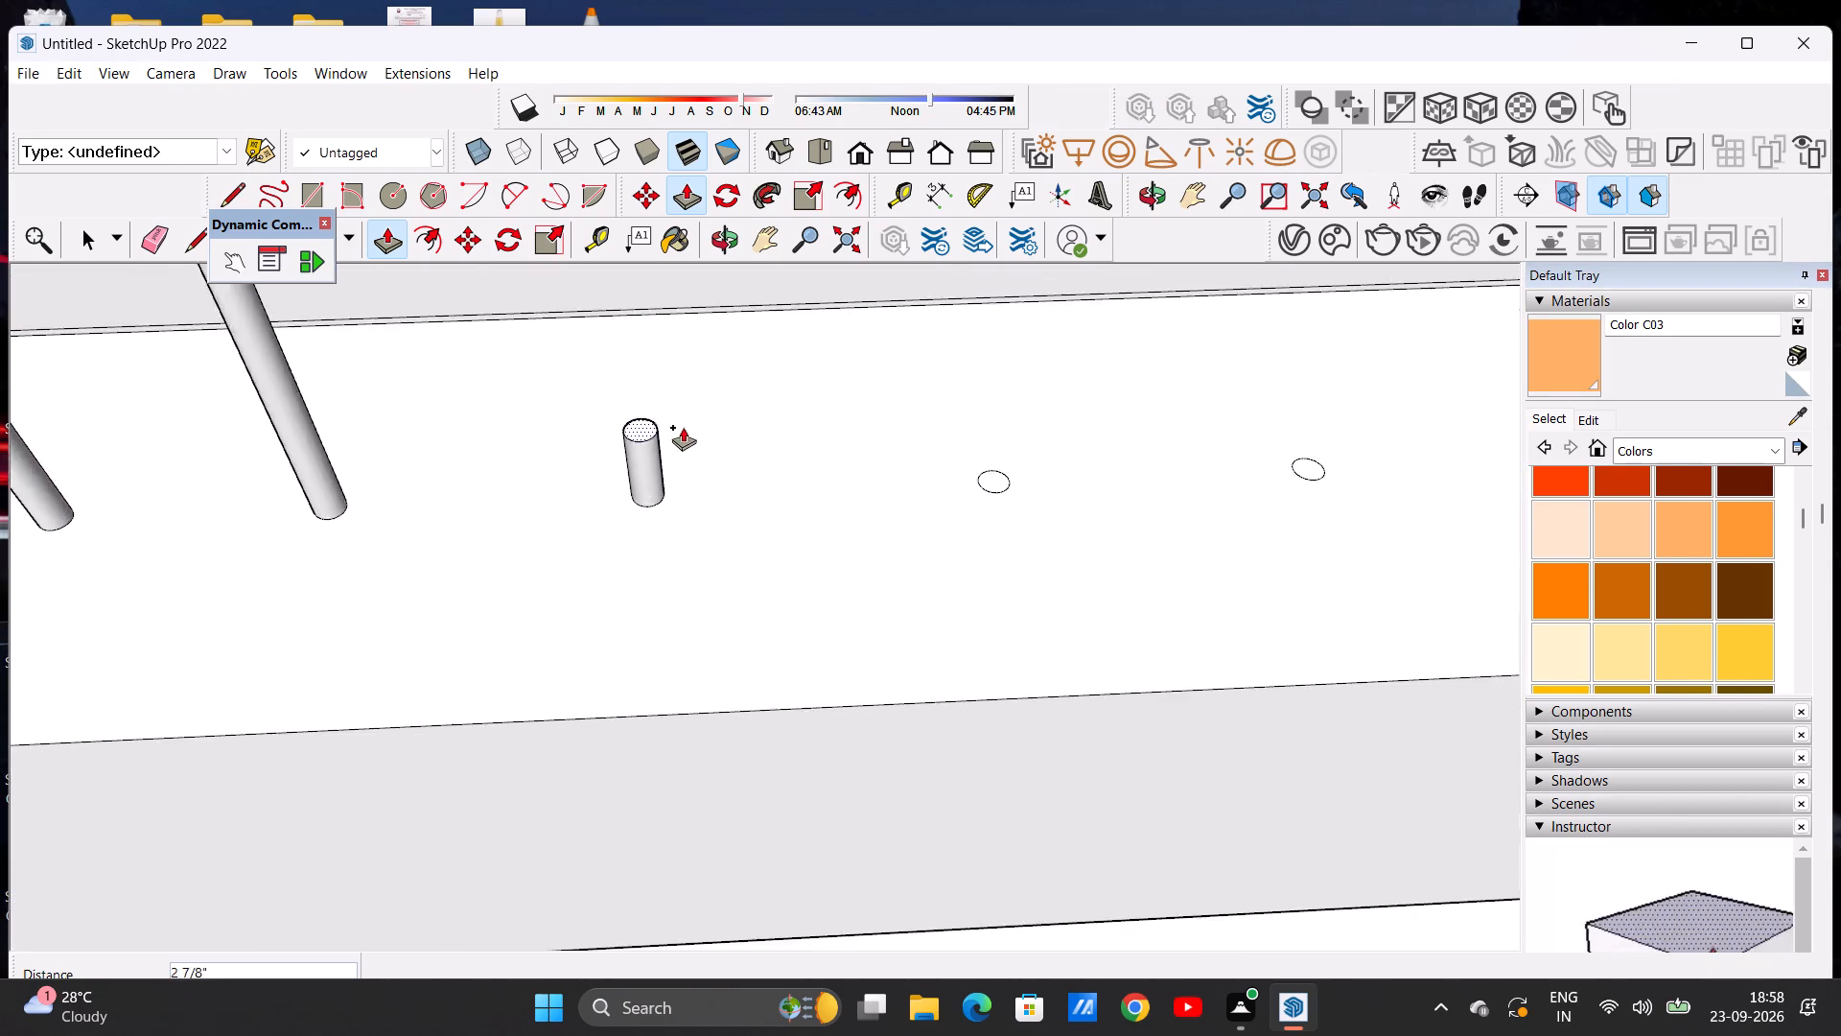
{"action": "scroll", "coordinate": [683, 427], "scroll_direction": "down", "scroll_amount": 19}
{"action": "scroll", "coordinate": [663, 283], "scroll_direction": "up", "scroll_amount": 4}
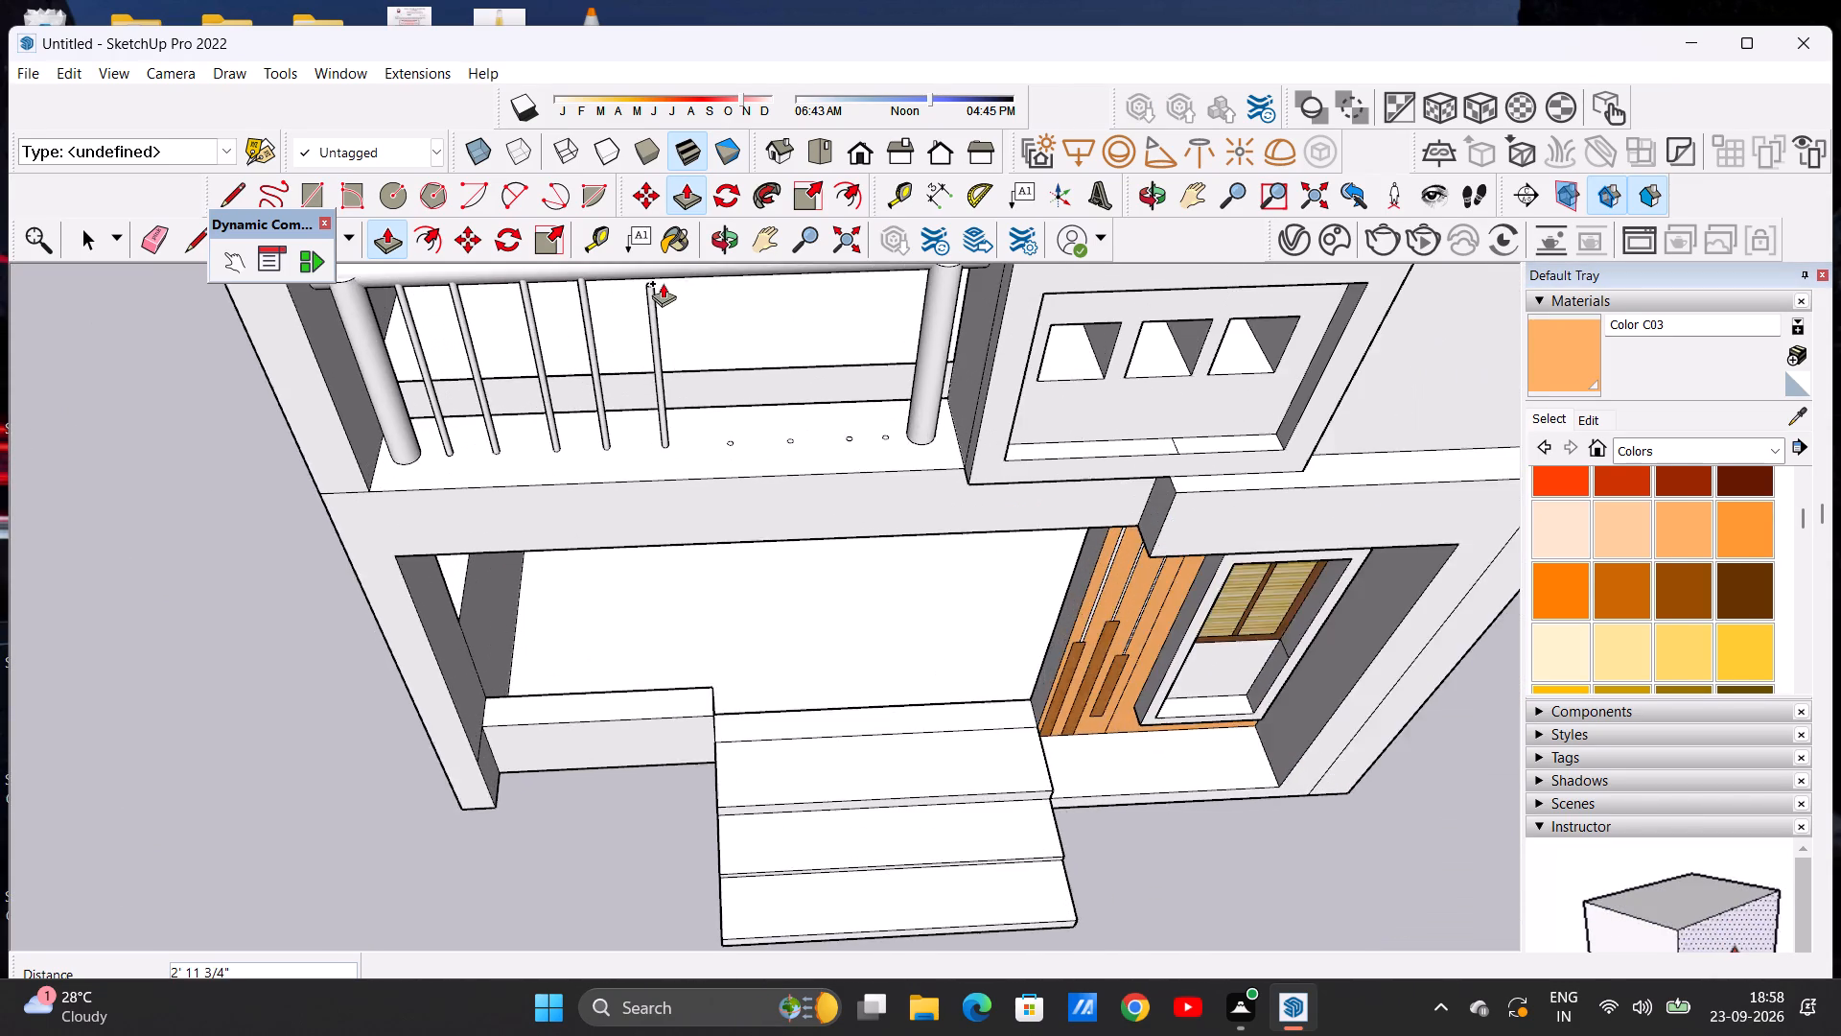
{"action": "left_click", "coordinate": [659, 273]}
Extrude the sixth circle from the corner-column post up about 3' 1 5/8" to the handrail.
{"action": "scroll", "coordinate": [744, 437], "scroll_direction": "up", "scroll_amount": 16}
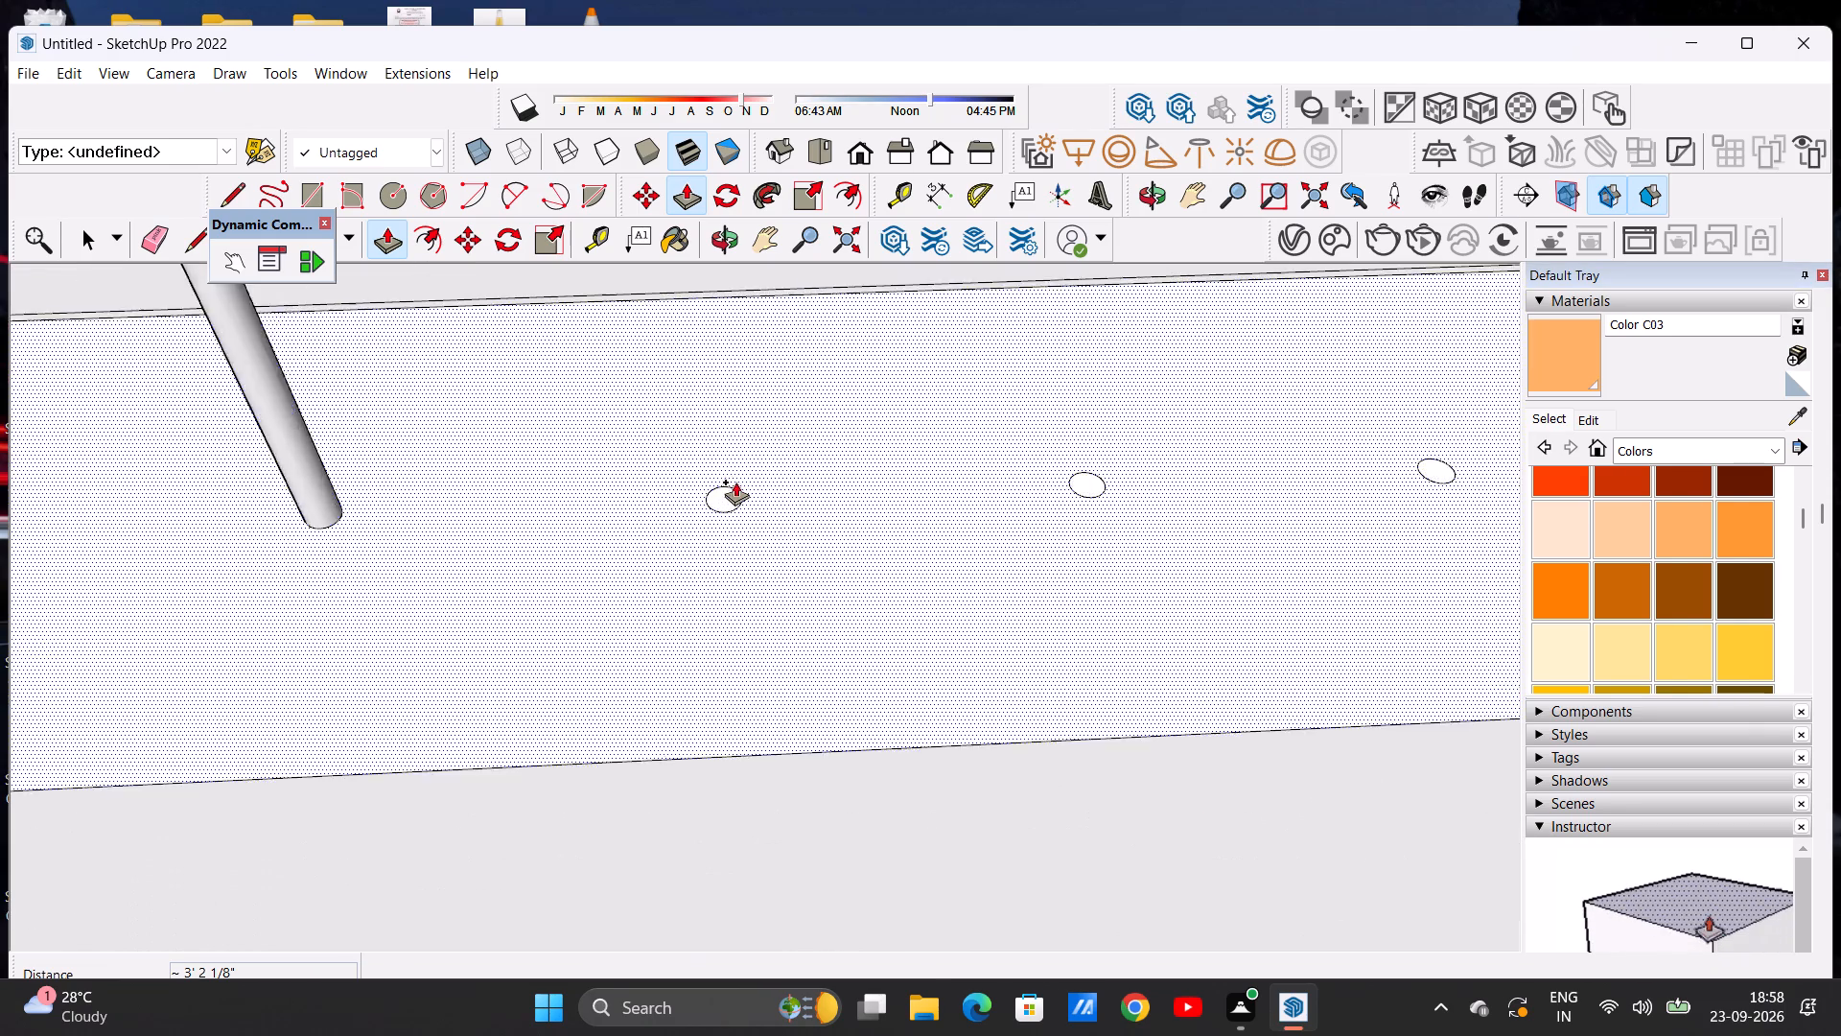
{"action": "scroll", "coordinate": [735, 482], "scroll_direction": "up", "scroll_amount": 1}
{"action": "left_click", "coordinate": [725, 490]}
{"action": "scroll", "coordinate": [732, 403], "scroll_direction": "down", "scroll_amount": 11}
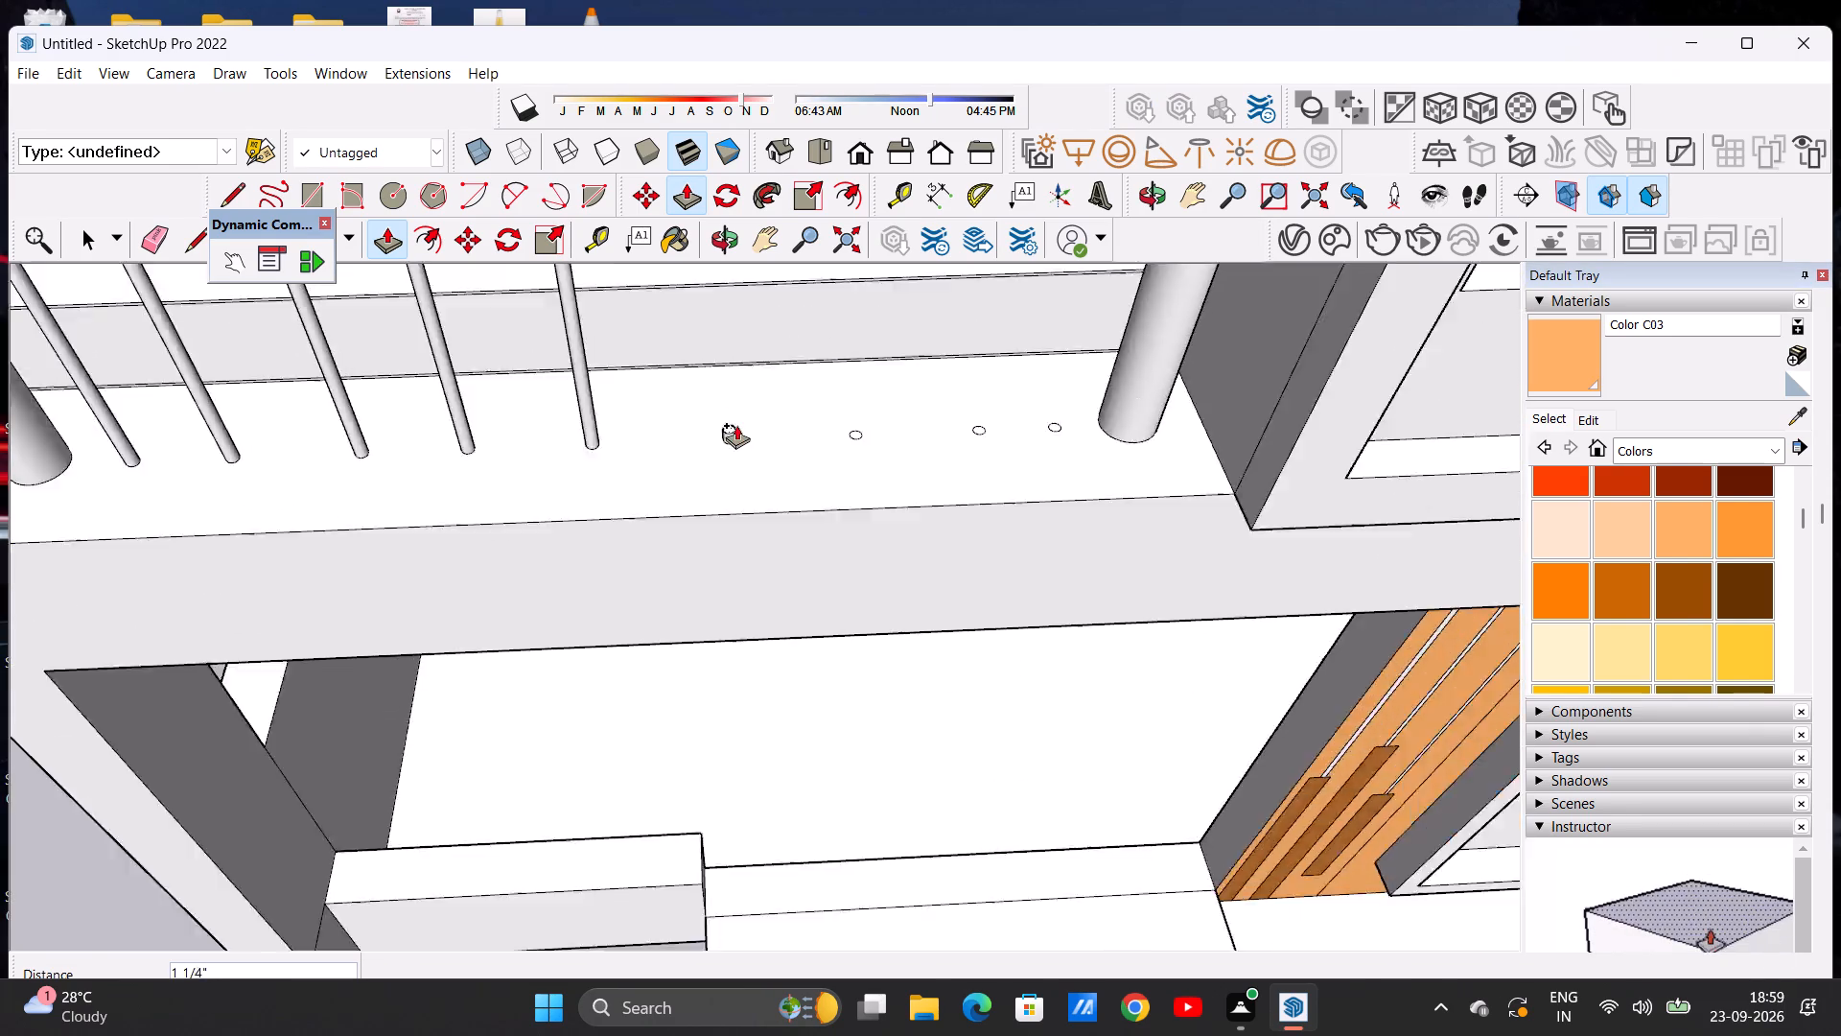
{"action": "scroll", "coordinate": [736, 425], "scroll_direction": "down", "scroll_amount": 15}
{"action": "scroll", "coordinate": [752, 308], "scroll_direction": "up", "scroll_amount": 14}
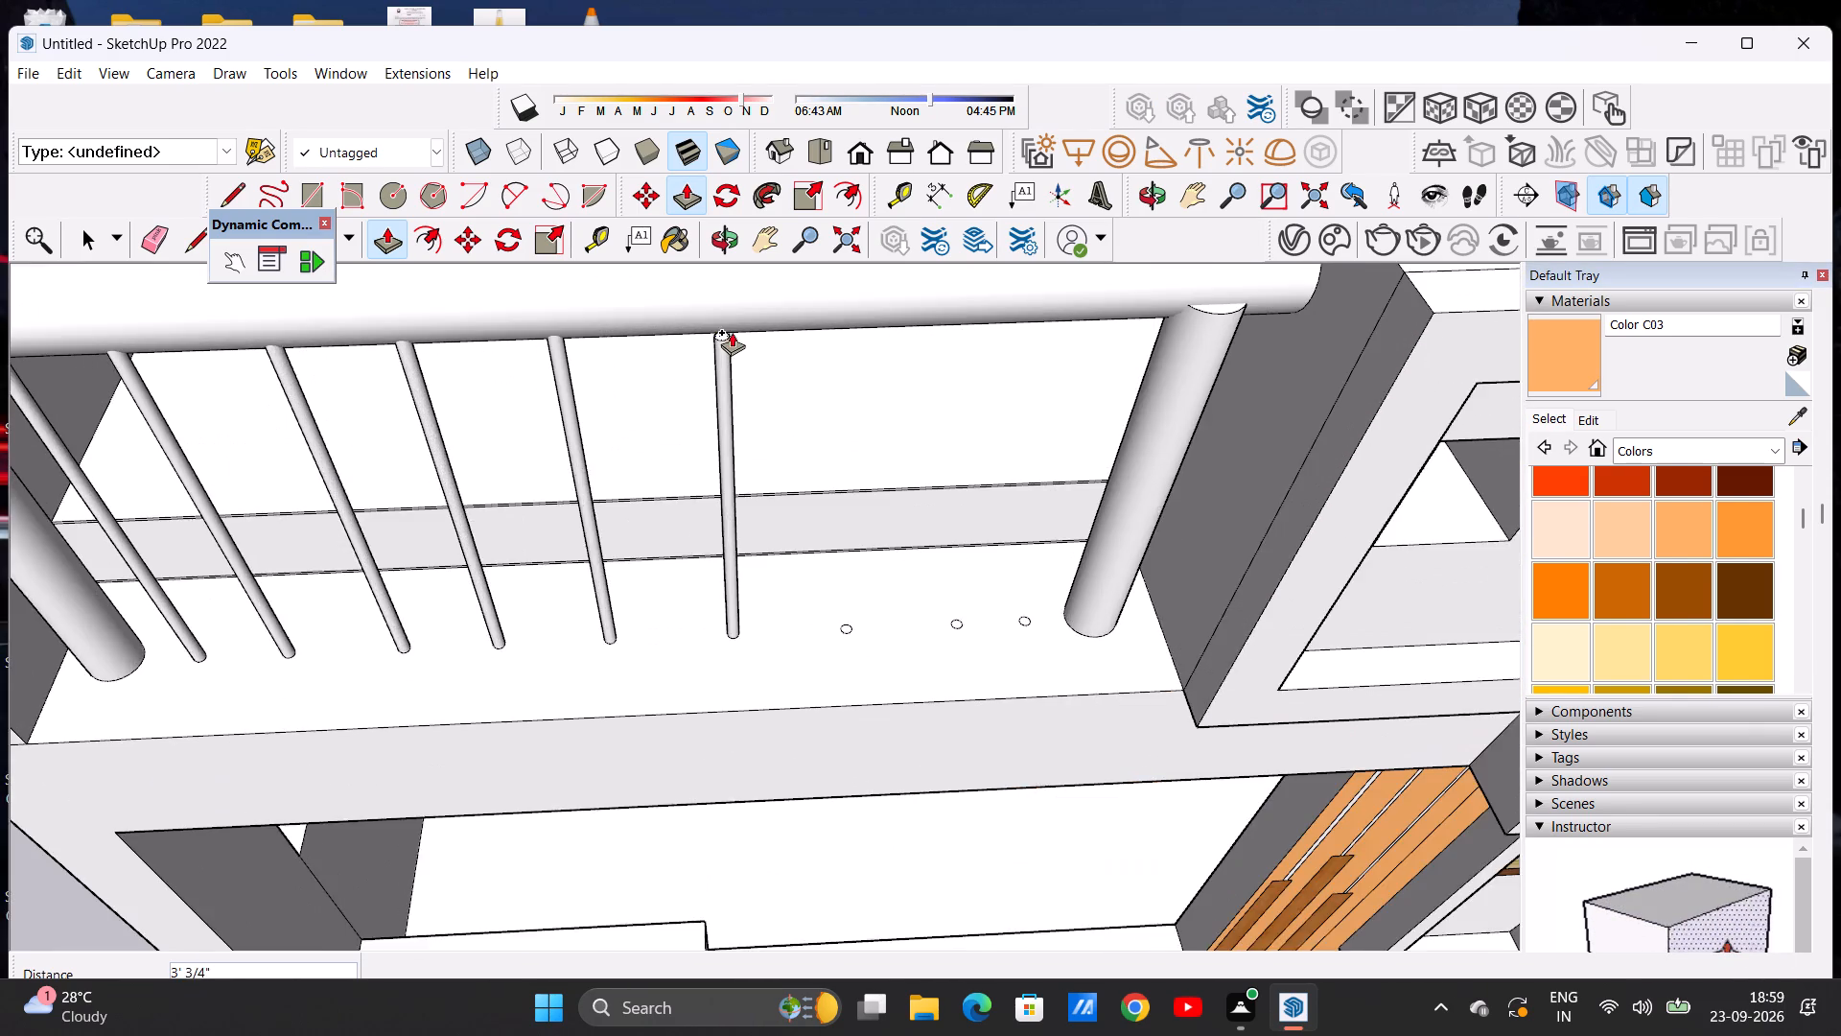
{"action": "left_click", "coordinate": [726, 321]}
Extrude the seventh circle from the corner-column post up about 3' 2 3/16" to the handrail.
{"action": "scroll", "coordinate": [859, 596], "scroll_direction": "up", "scroll_amount": 7}
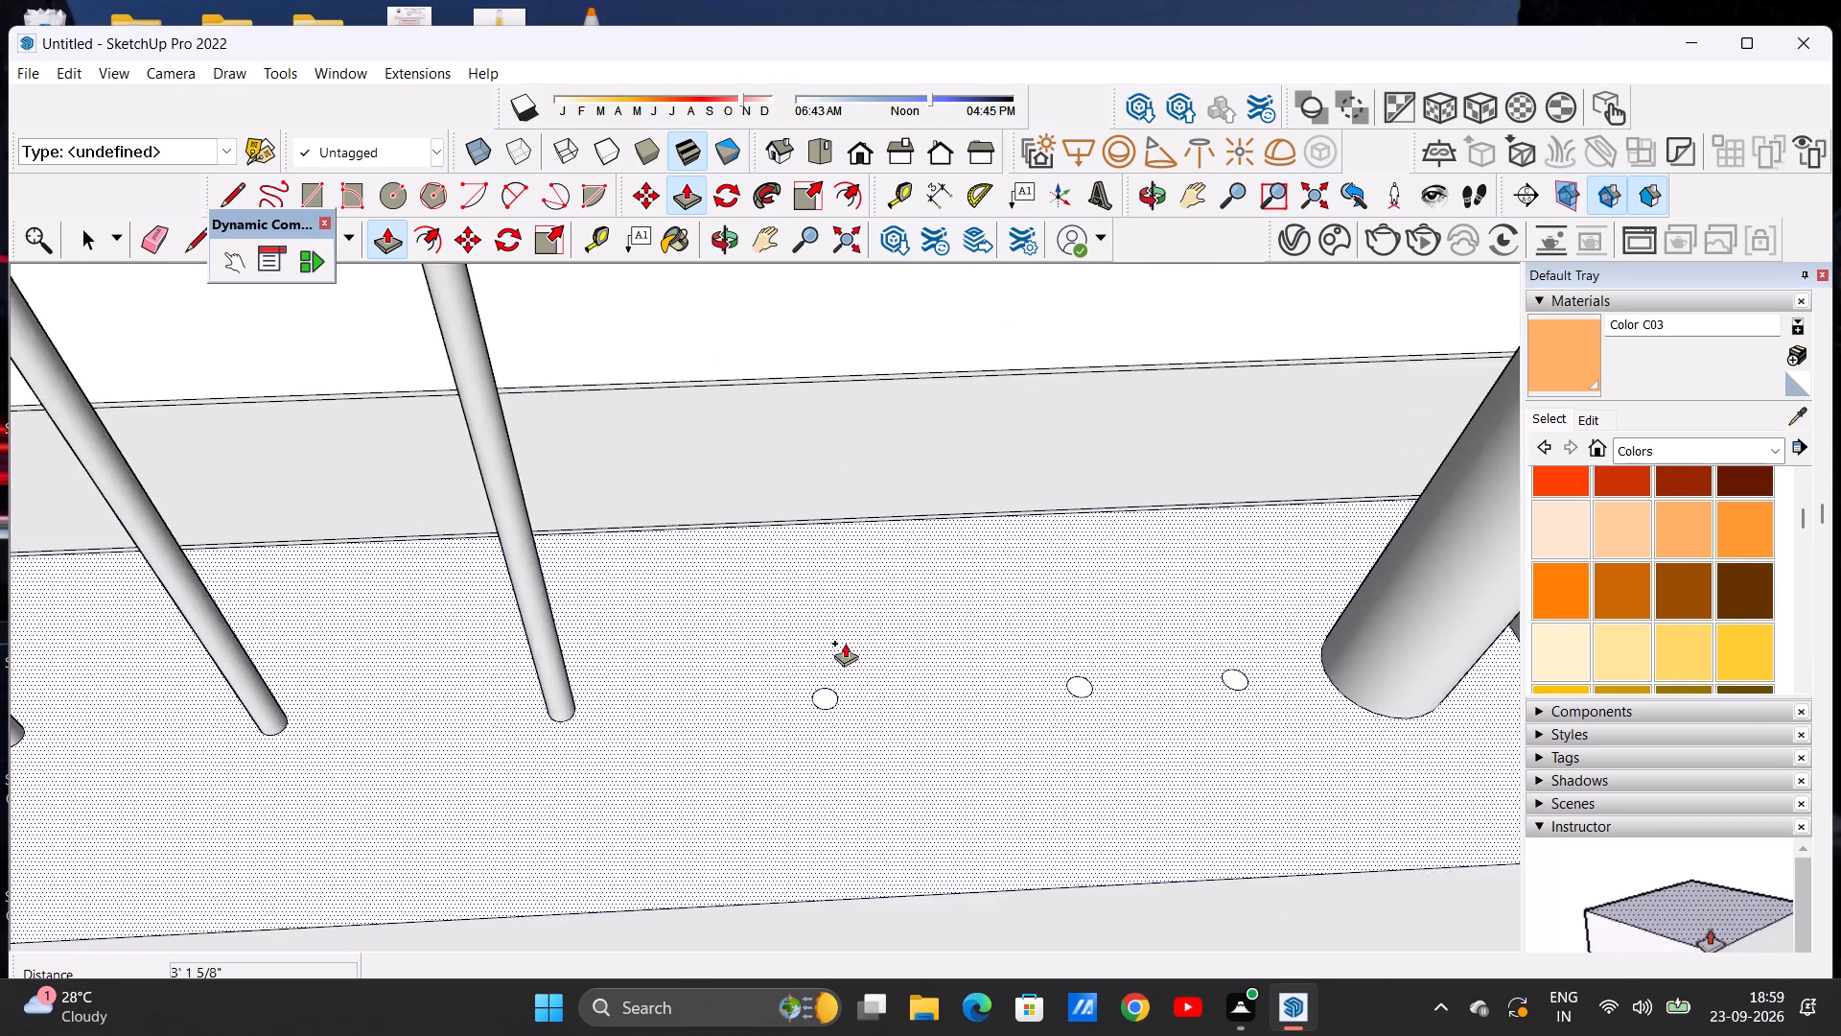
{"action": "scroll", "coordinate": [845, 643], "scroll_direction": "up", "scroll_amount": 9}
{"action": "left_click", "coordinate": [830, 765]}
{"action": "scroll", "coordinate": [830, 474], "scroll_direction": "down", "scroll_amount": 10}
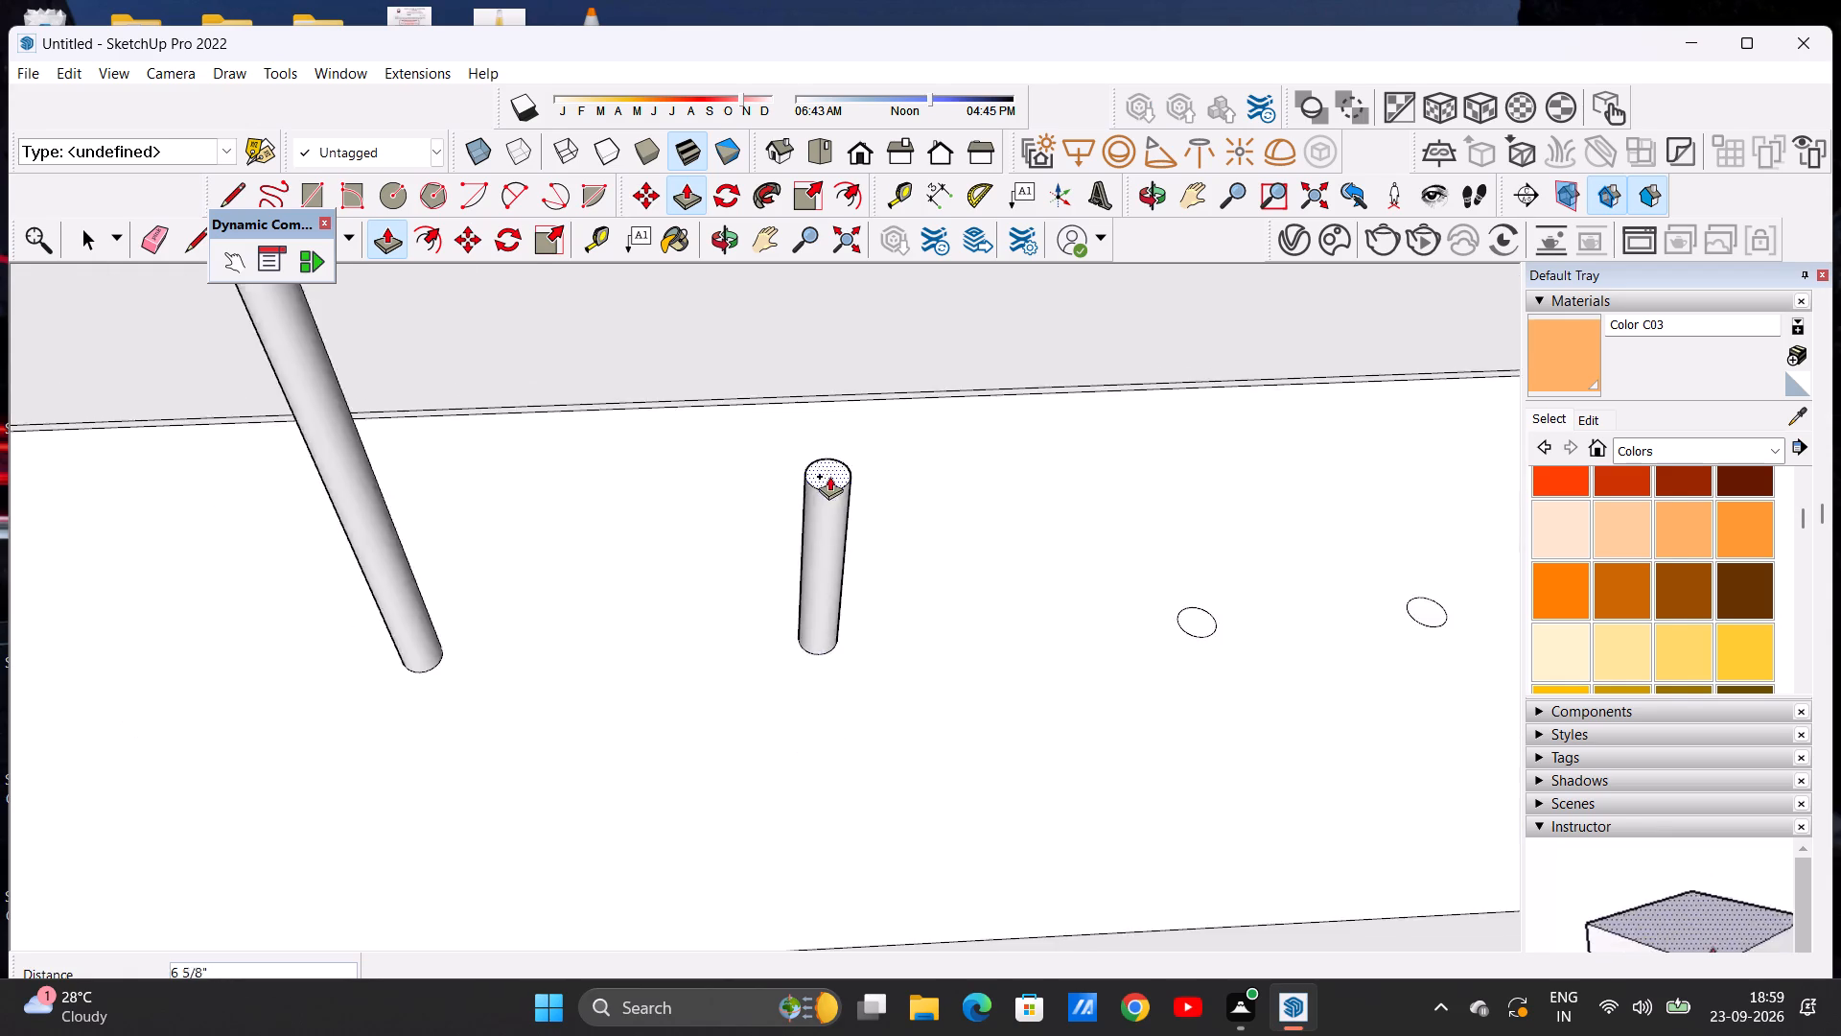
{"action": "scroll", "coordinate": [829, 476], "scroll_direction": "down", "scroll_amount": 17}
{"action": "scroll", "coordinate": [821, 429], "scroll_direction": "down", "scroll_amount": 6}
{"action": "scroll", "coordinate": [832, 319], "scroll_direction": "up", "scroll_amount": 8}
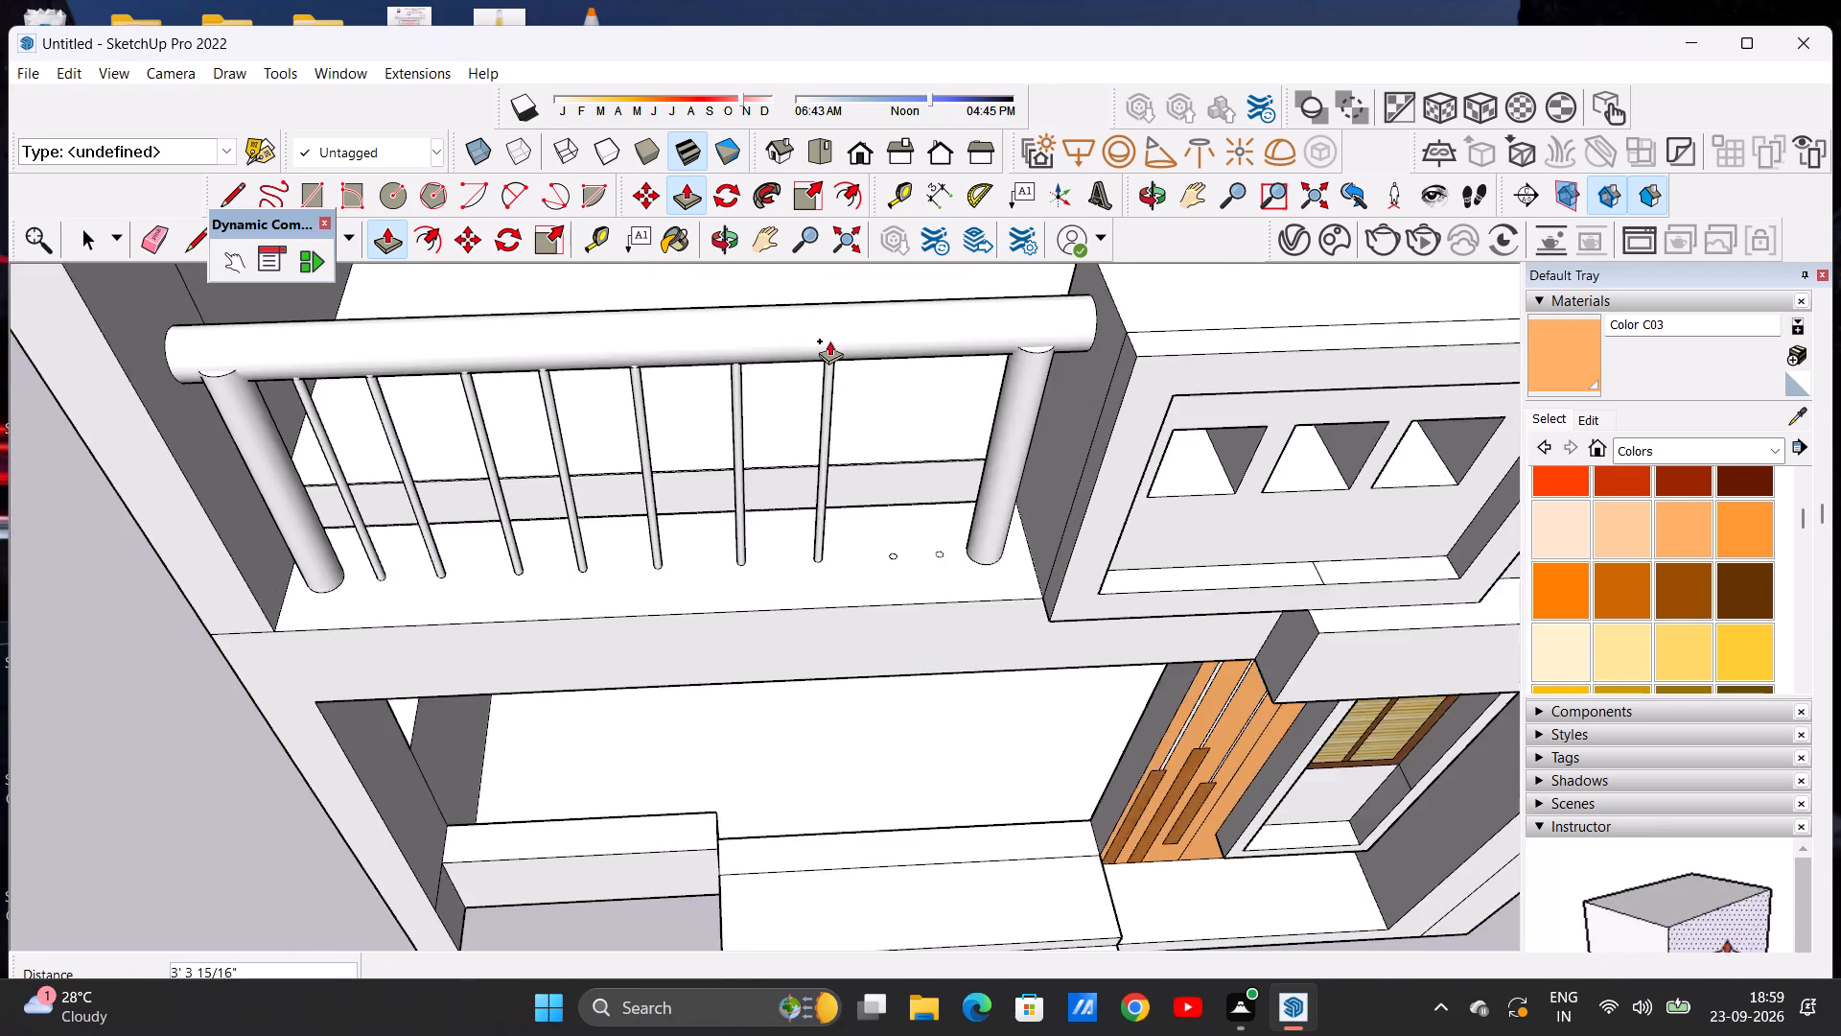
{"action": "scroll", "coordinate": [829, 341], "scroll_direction": "up", "scroll_amount": 3}
{"action": "left_click", "coordinate": [832, 362]}
Extrude the eighth circle, second from the parapet-side post, up about 3' 1 9/16" to the handrail.
{"action": "scroll", "coordinate": [934, 650], "scroll_direction": "up", "scroll_amount": 5}
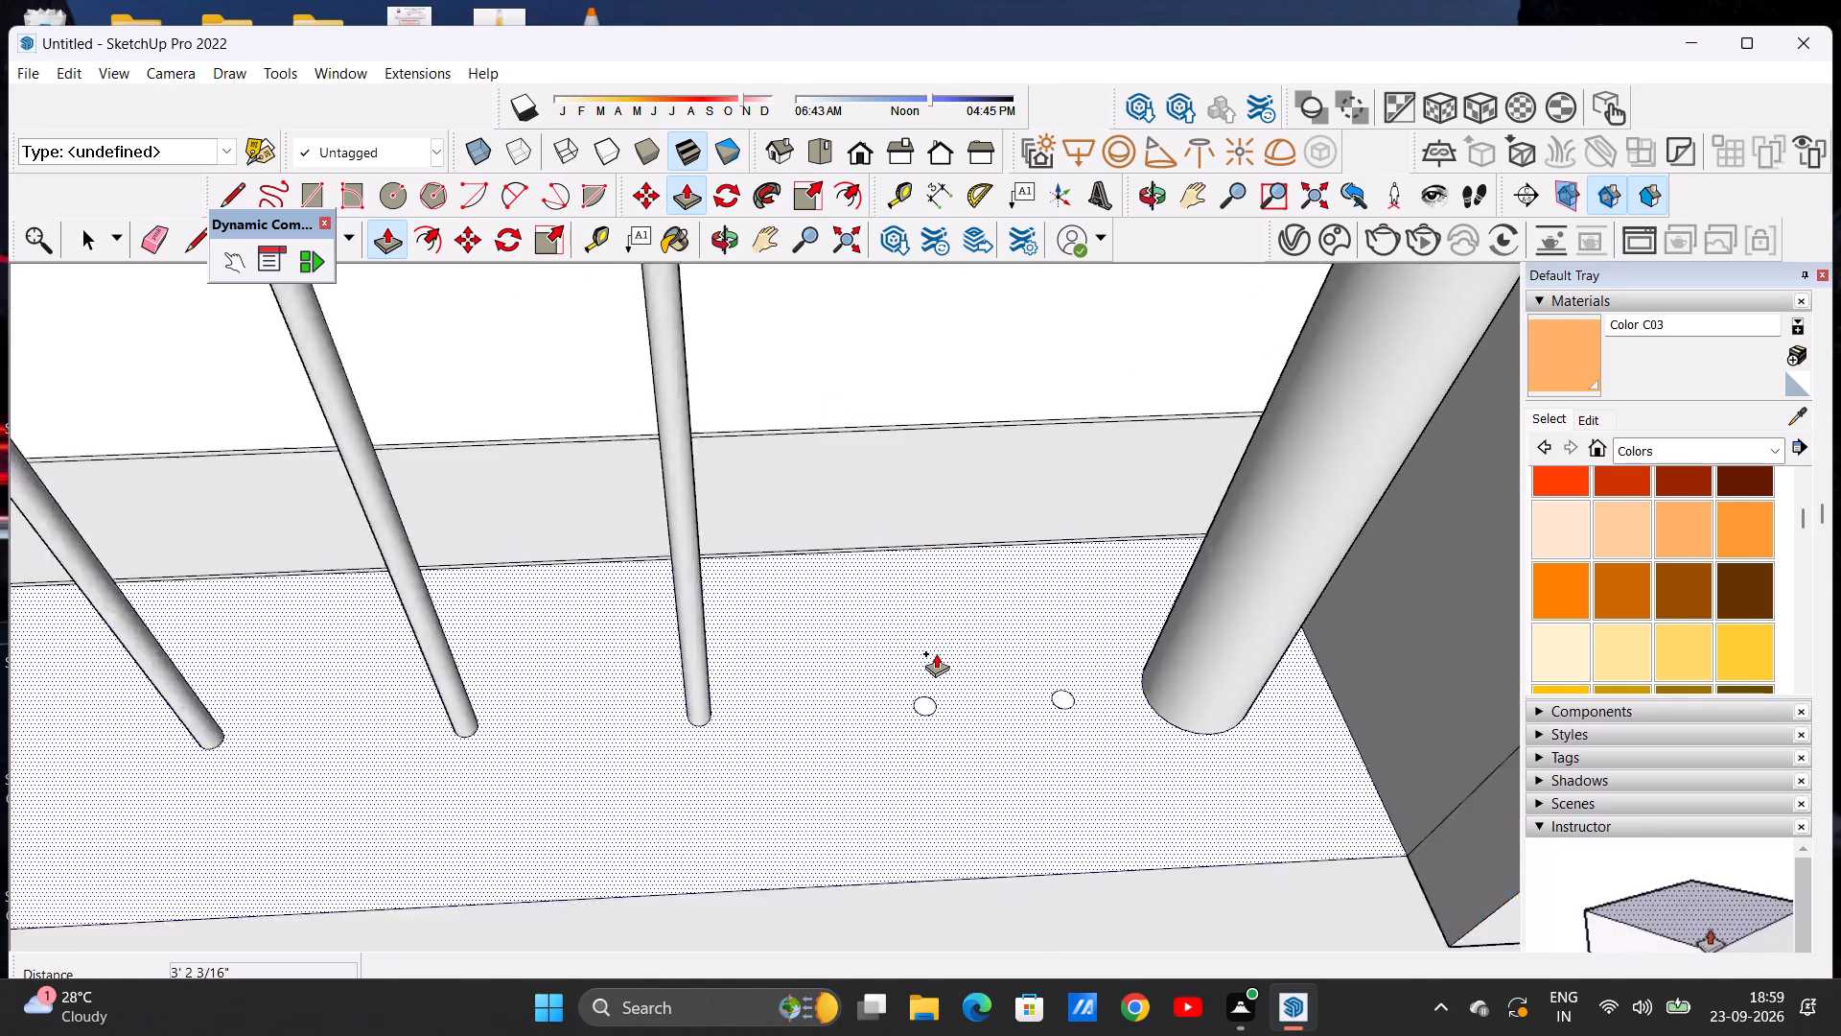
{"action": "scroll", "coordinate": [936, 653], "scroll_direction": "up", "scroll_amount": 13}
{"action": "left_click", "coordinate": [931, 733]}
{"action": "scroll", "coordinate": [939, 557], "scroll_direction": "down", "scroll_amount": 12}
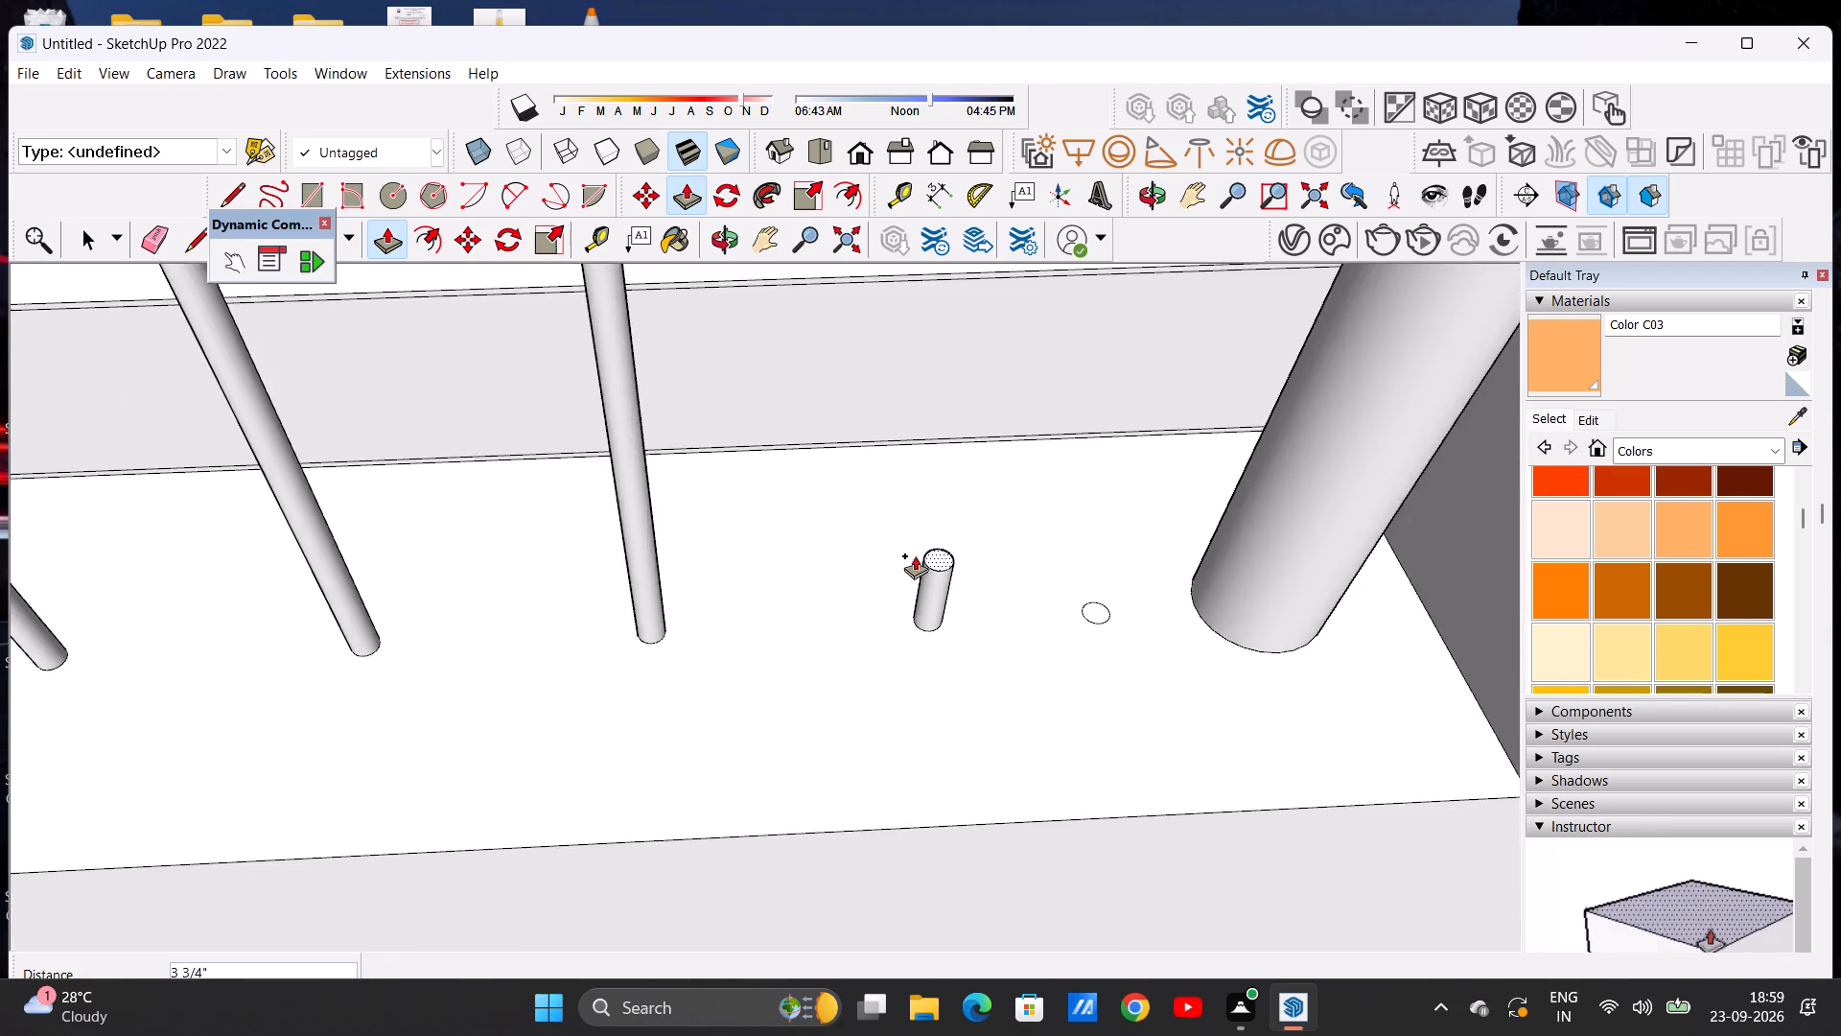
{"action": "scroll", "coordinate": [915, 555], "scroll_direction": "down", "scroll_amount": 15}
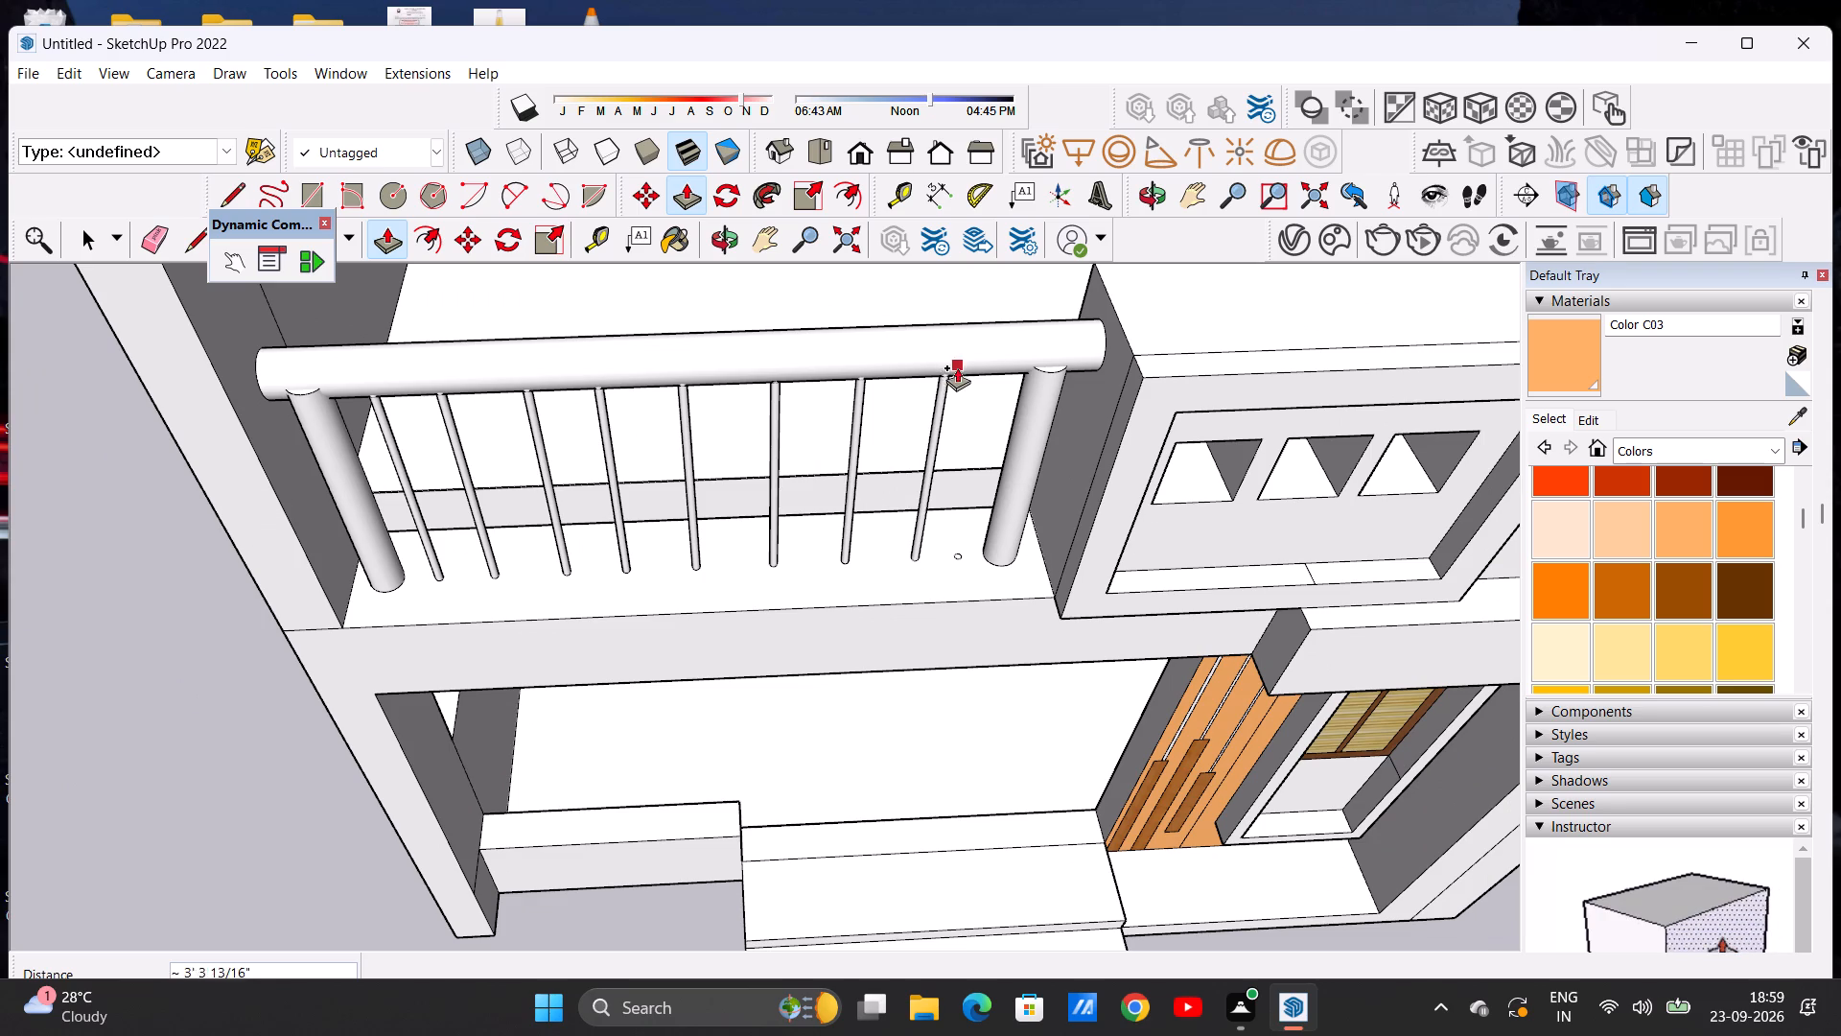
{"action": "left_click", "coordinate": [946, 373]}
Extrude the last circle, beside the parapet-side post, up about 3' 1 13/16" to the handrail.
{"action": "scroll", "coordinate": [979, 541], "scroll_direction": "up", "scroll_amount": 3}
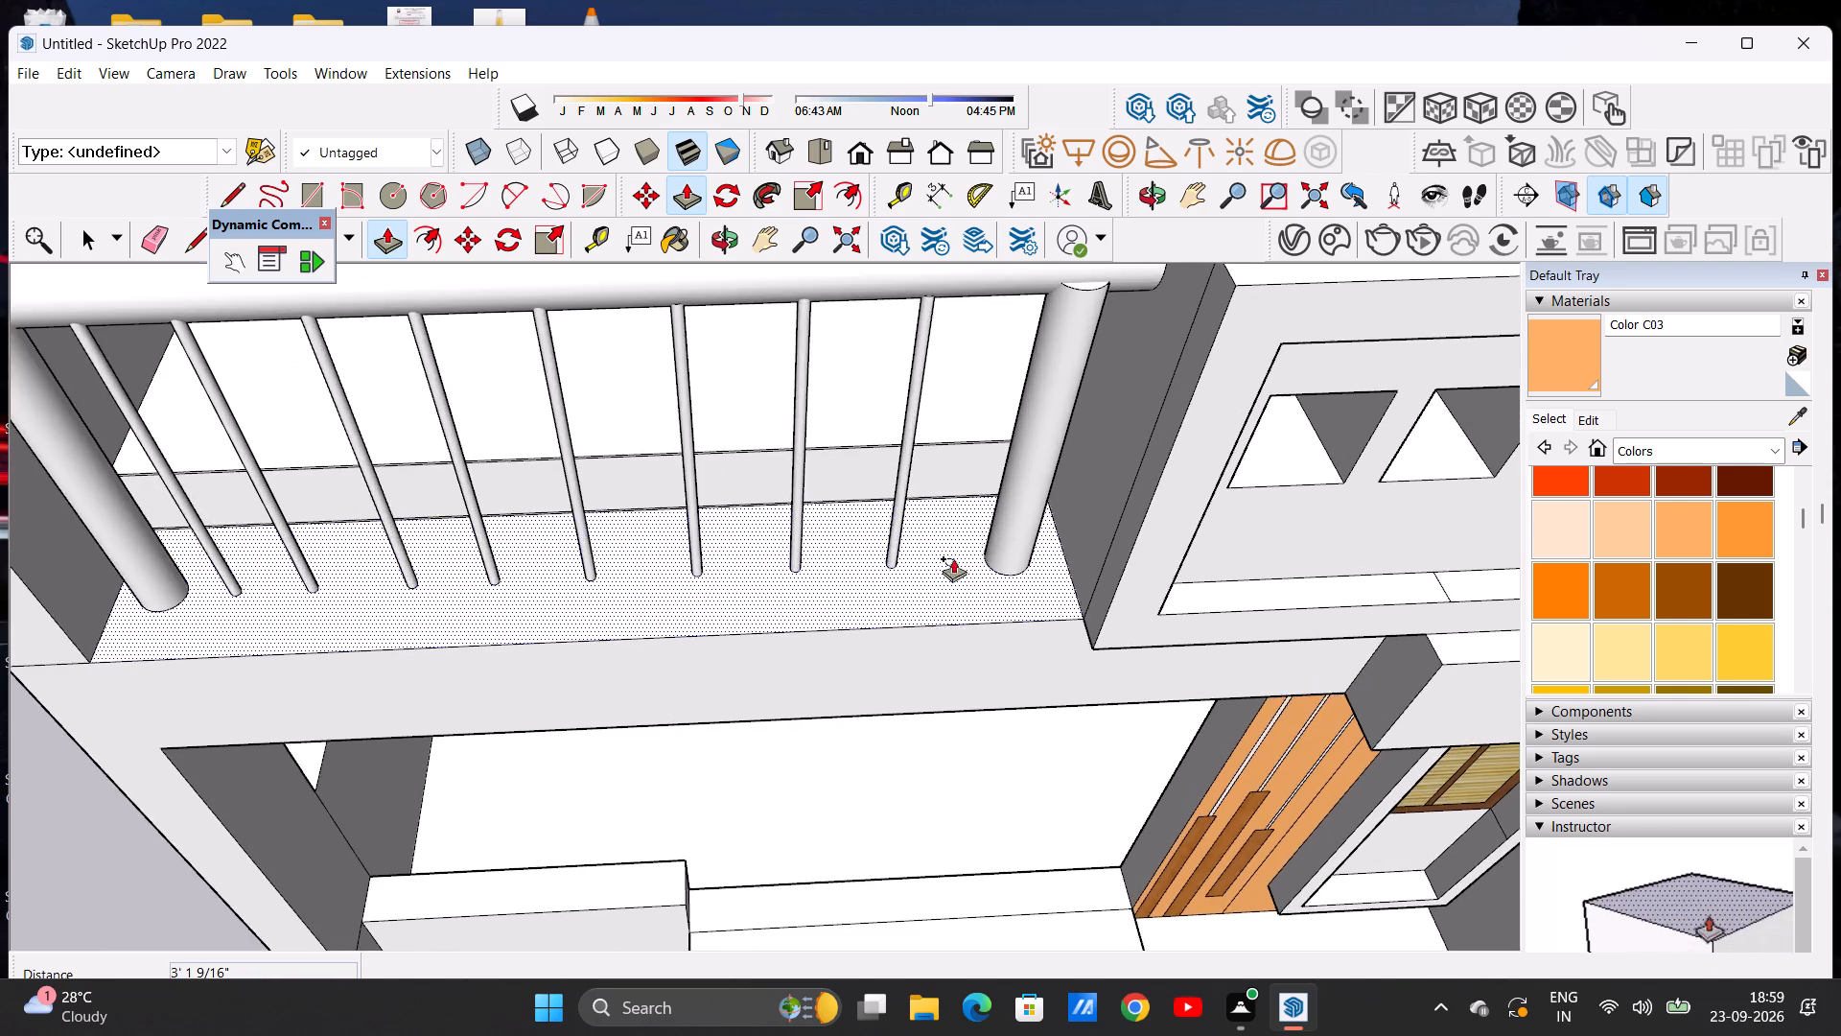
{"action": "scroll", "coordinate": [922, 609], "scroll_direction": "down", "scroll_amount": 8}
{"action": "scroll", "coordinate": [942, 556], "scroll_direction": "up", "scroll_amount": 3}
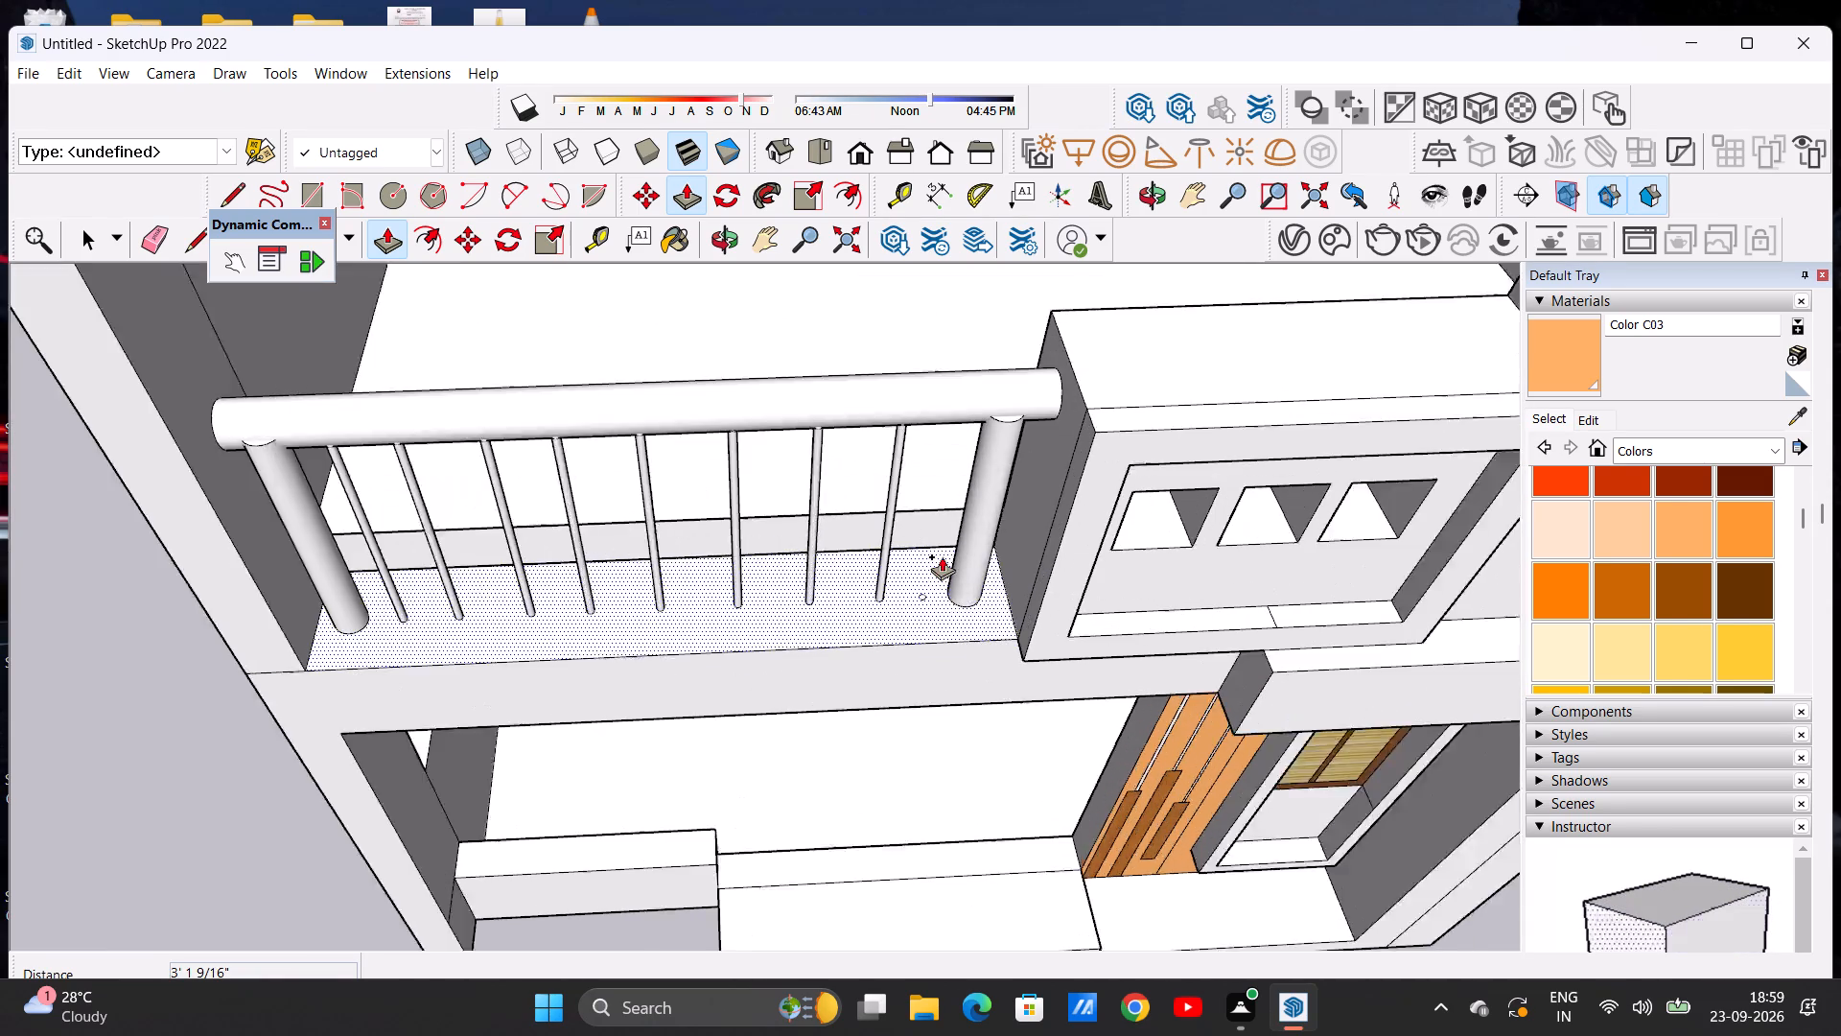
{"action": "scroll", "coordinate": [942, 556], "scroll_direction": "up", "scroll_amount": 16}
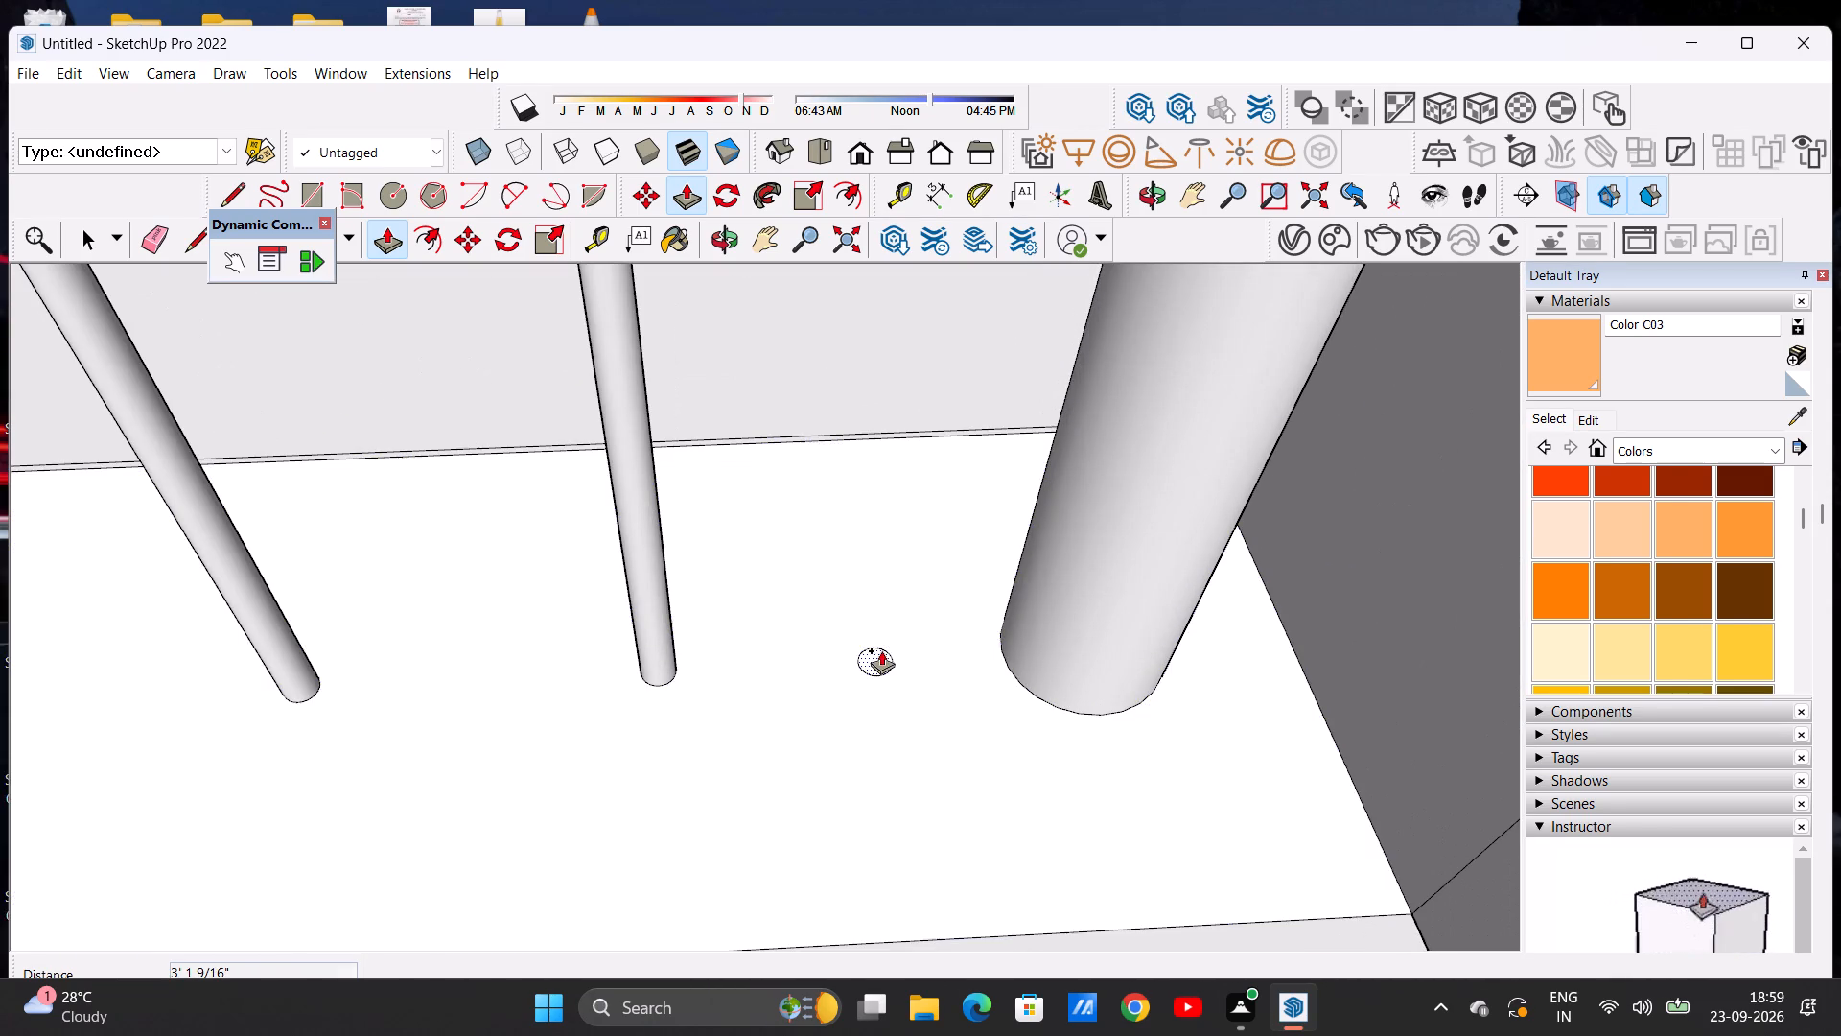
{"action": "left_click", "coordinate": [881, 650]}
{"action": "scroll", "coordinate": [874, 521], "scroll_direction": "down", "scroll_amount": 18}
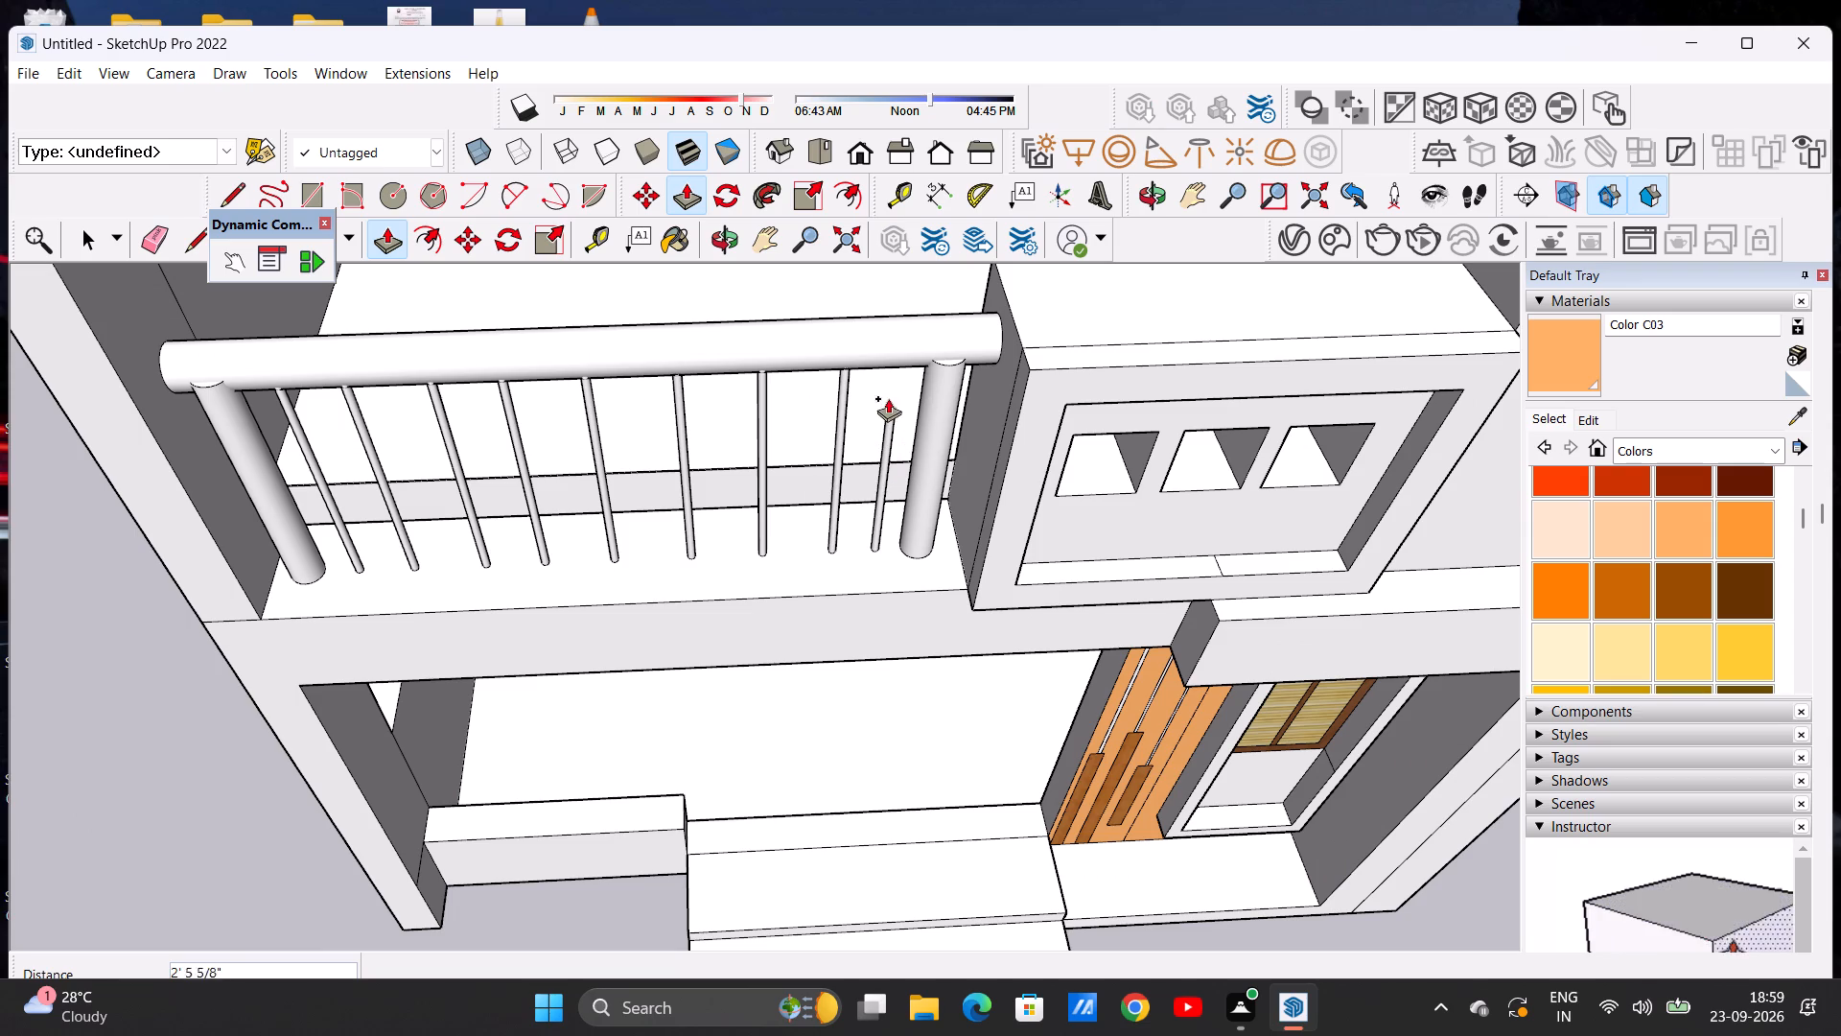
{"action": "left_click", "coordinate": [897, 361]}
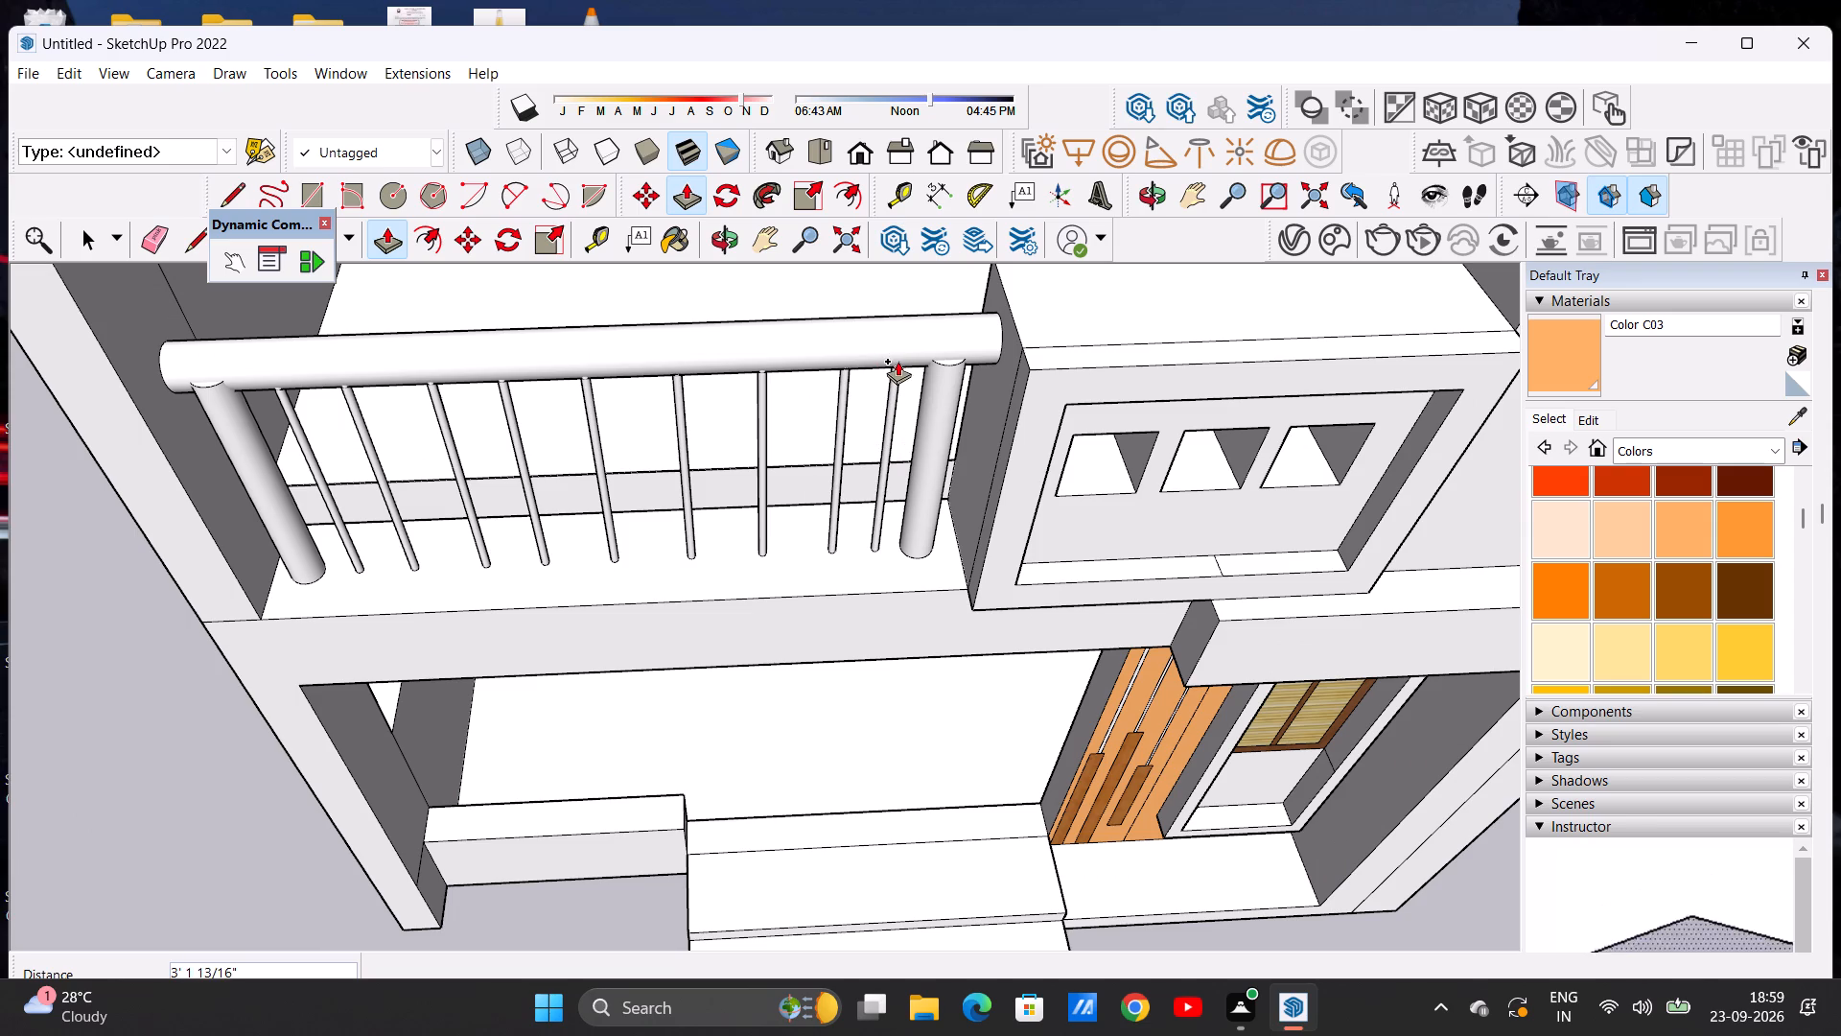
{"action": "key", "text": "space"}
Examine the front facade and the balcony railing from several heights, angles and distances.
{"action": "middle_click_drag", "start_coordinate": [853, 524], "coordinate": [824, 391]}
{"action": "scroll", "coordinate": [807, 384], "scroll_direction": "down", "scroll_amount": 11}
{"action": "middle_click_drag", "start_coordinate": [674, 421], "coordinate": [663, 366]}
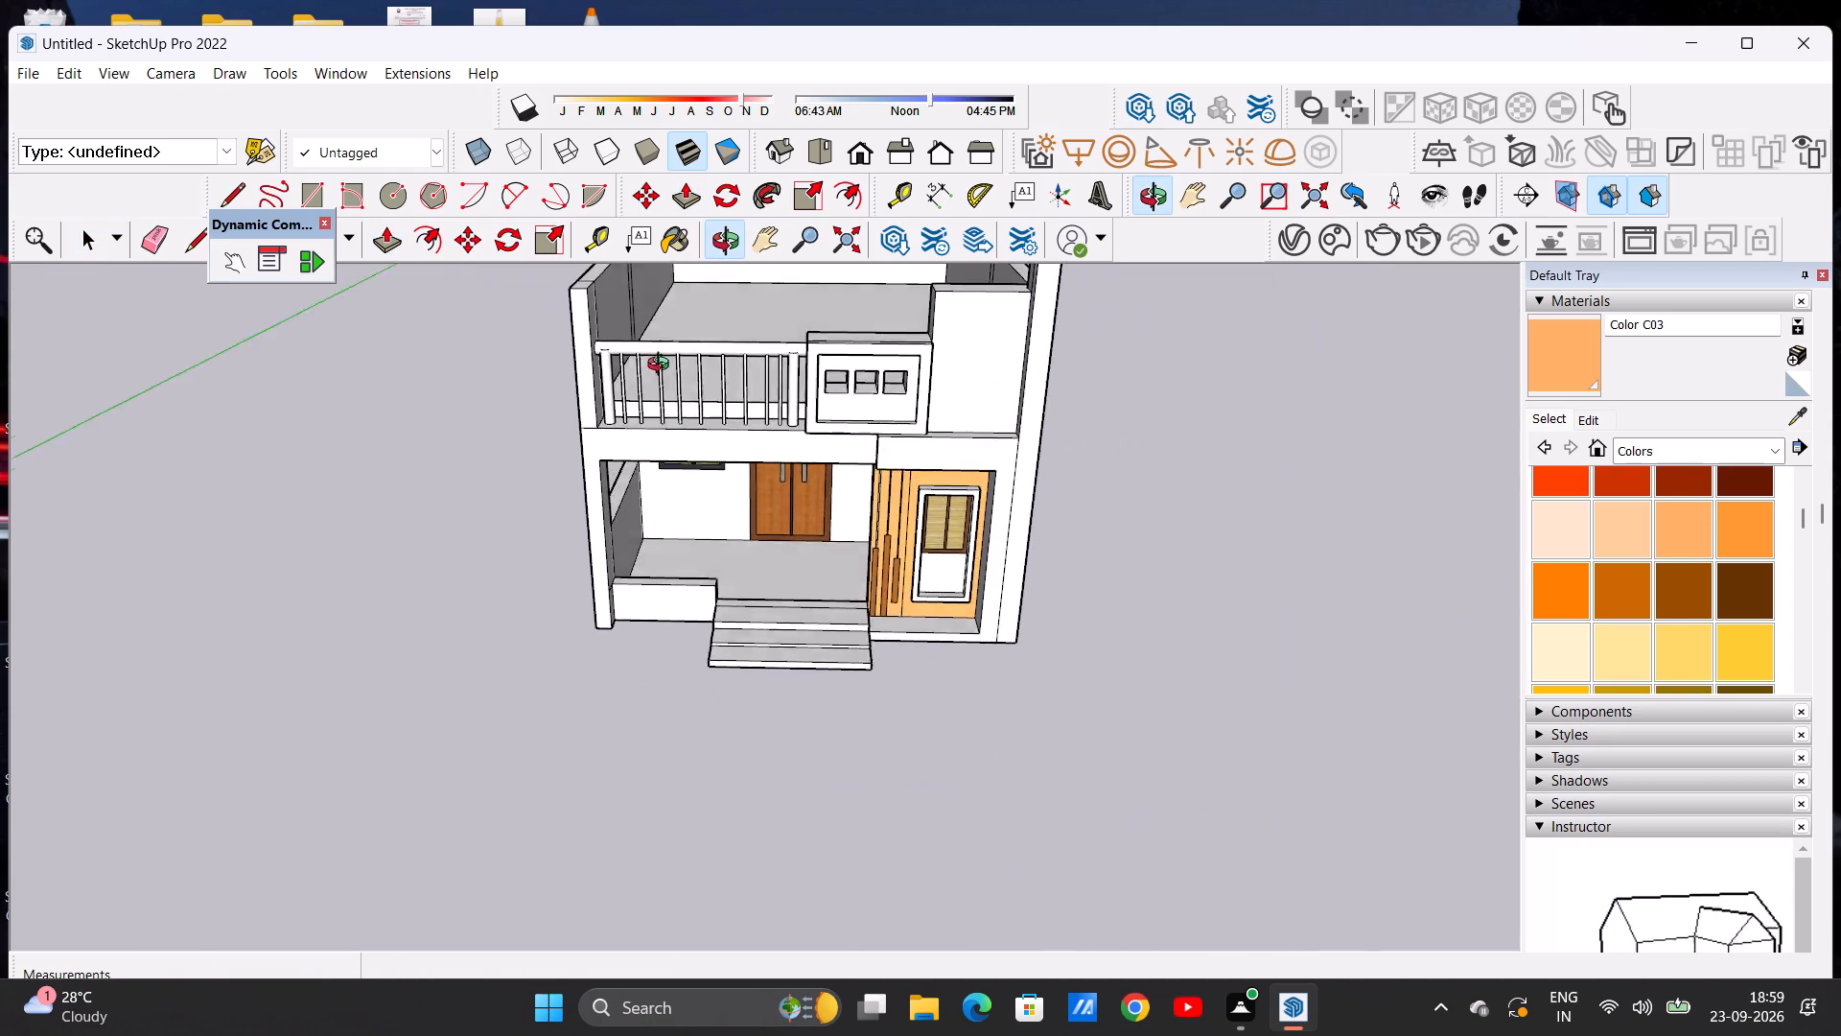
{"action": "middle_click_drag", "start_coordinate": [663, 366], "coordinate": [646, 346]}
{"action": "scroll", "coordinate": [669, 351], "scroll_direction": "up", "scroll_amount": 5}
{"action": "scroll", "coordinate": [663, 372], "scroll_direction": "down", "scroll_amount": 4}
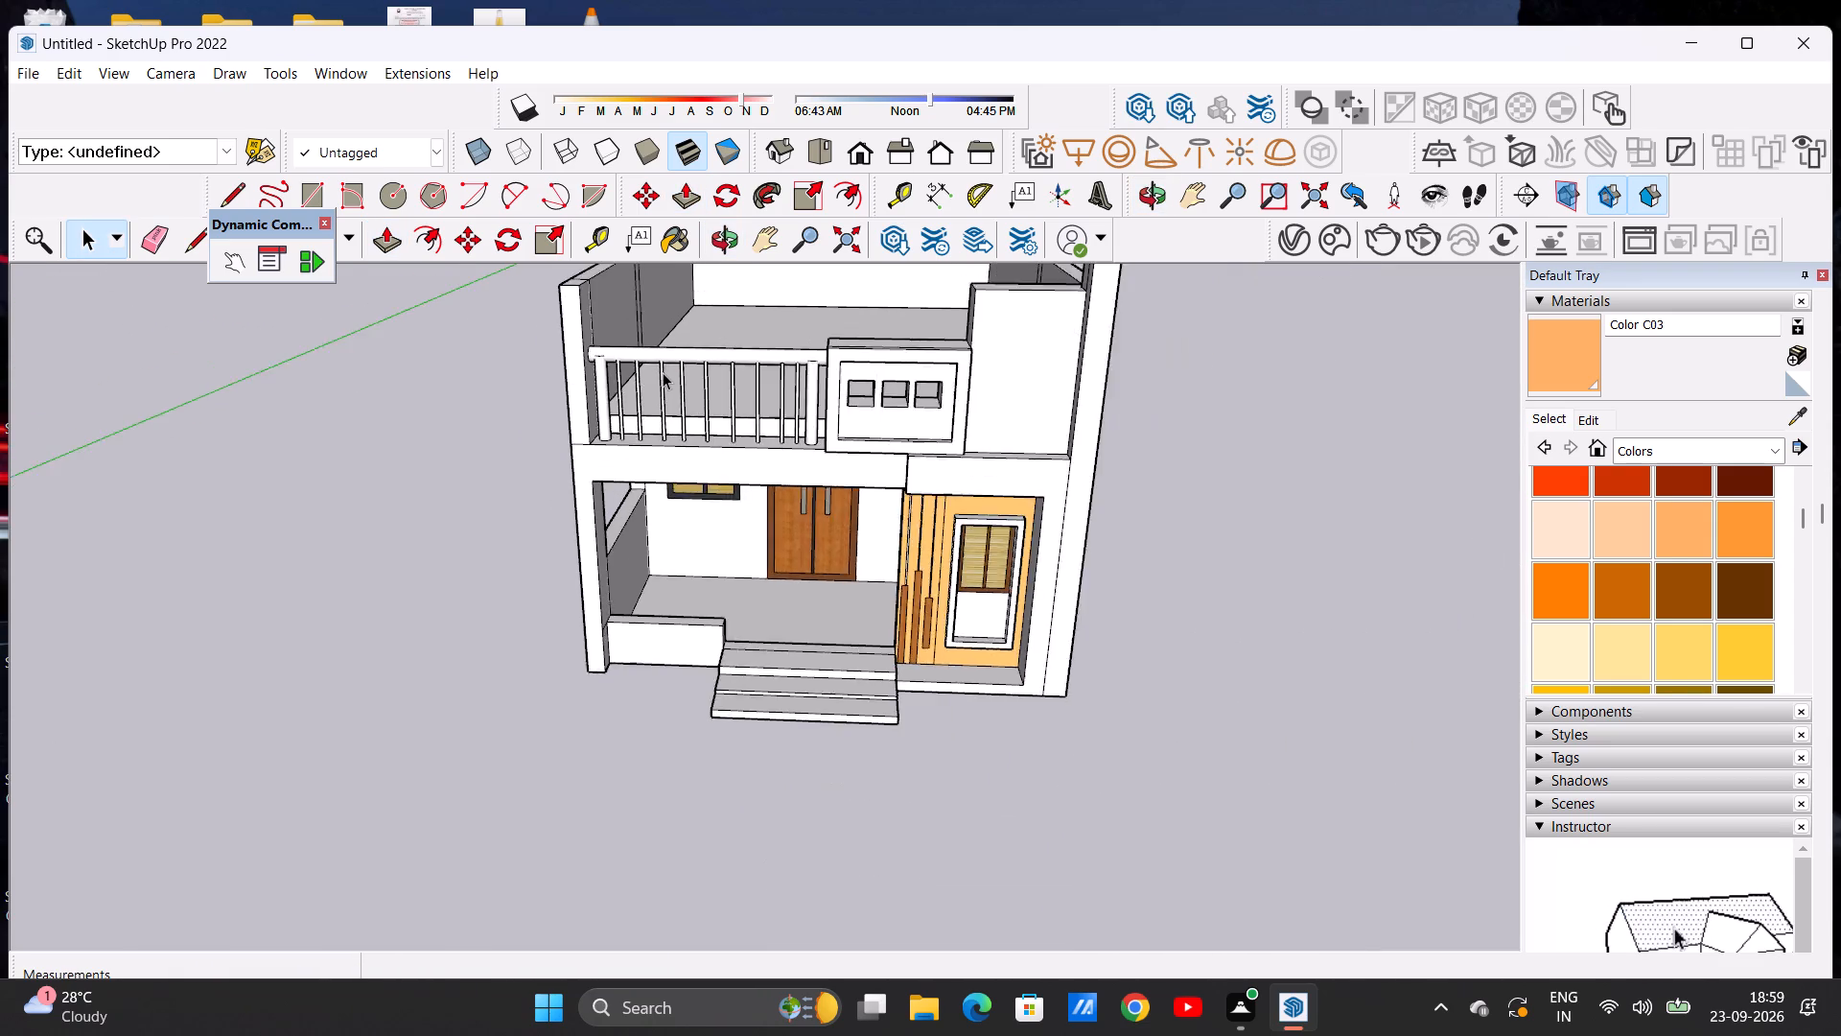
{"action": "scroll", "coordinate": [663, 372], "scroll_direction": "down", "scroll_amount": 6}
{"action": "middle_click_drag", "start_coordinate": [701, 447], "coordinate": [705, 354]}
{"action": "scroll", "coordinate": [699, 390], "scroll_direction": "up", "scroll_amount": 9}
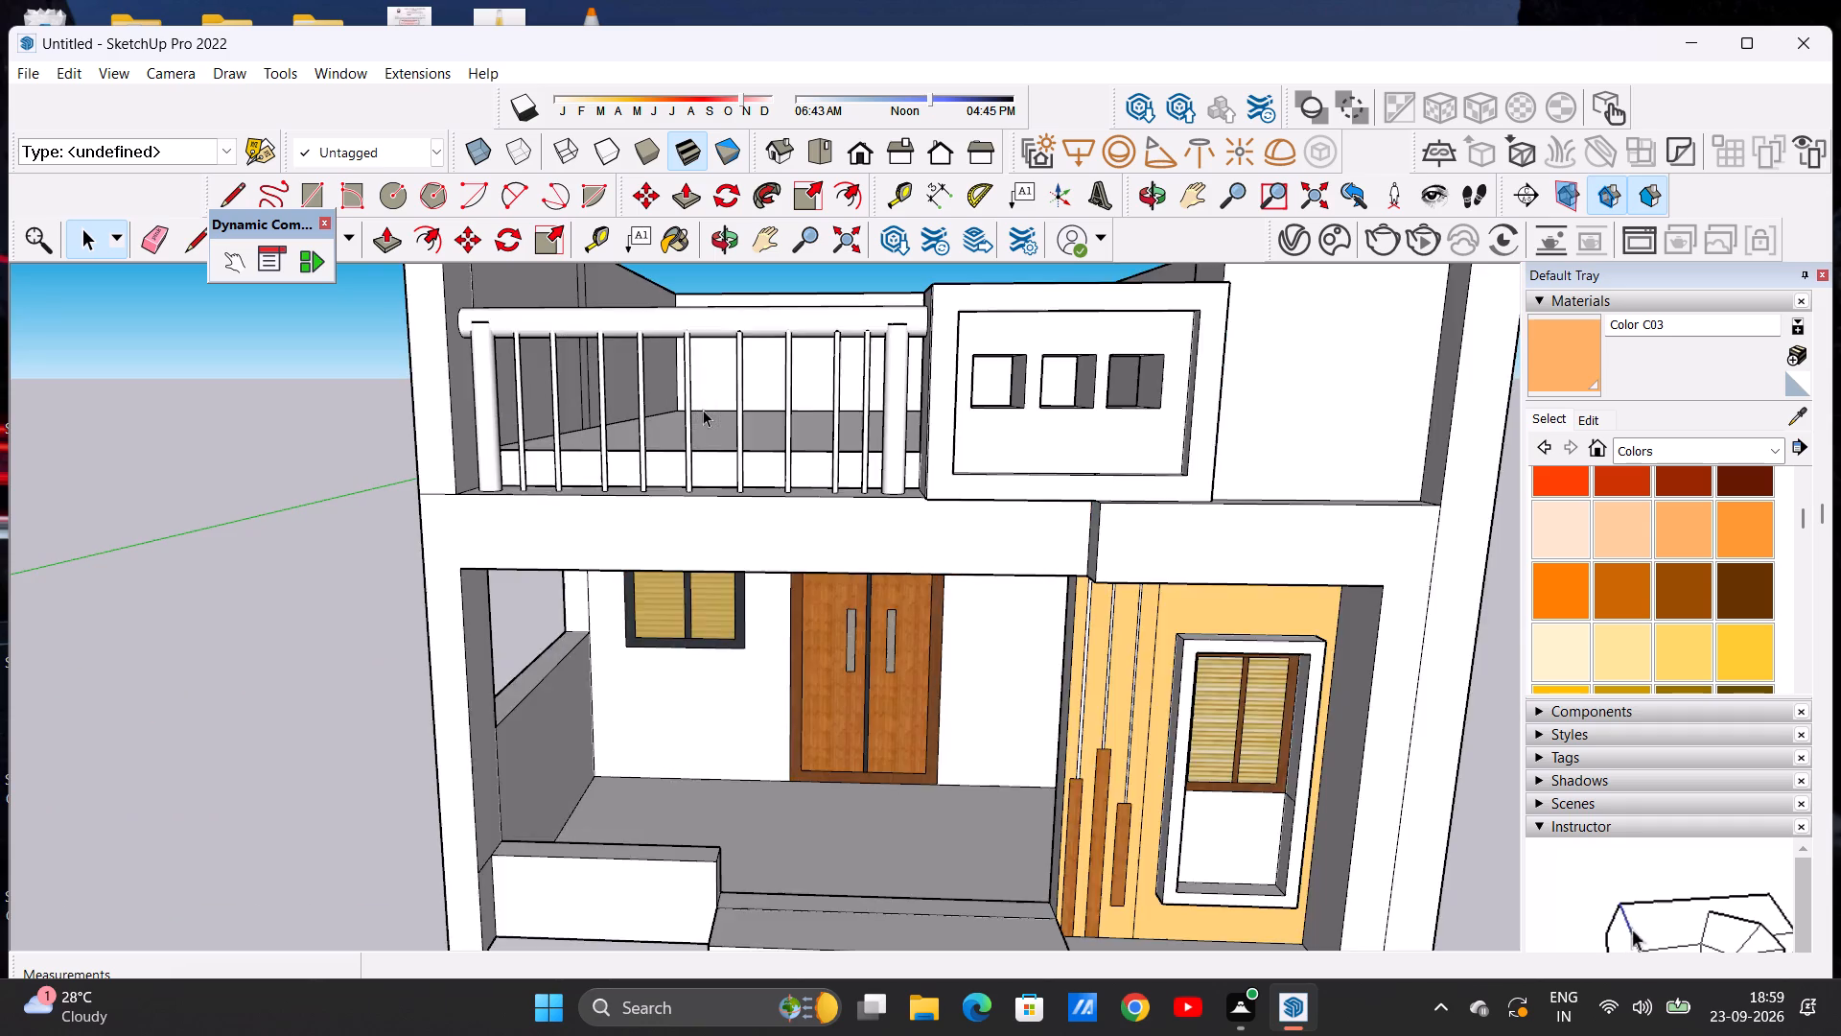
{"action": "scroll", "coordinate": [703, 410], "scroll_direction": "down", "scroll_amount": 6}
{"action": "scroll", "coordinate": [734, 415], "scroll_direction": "up", "scroll_amount": 5}
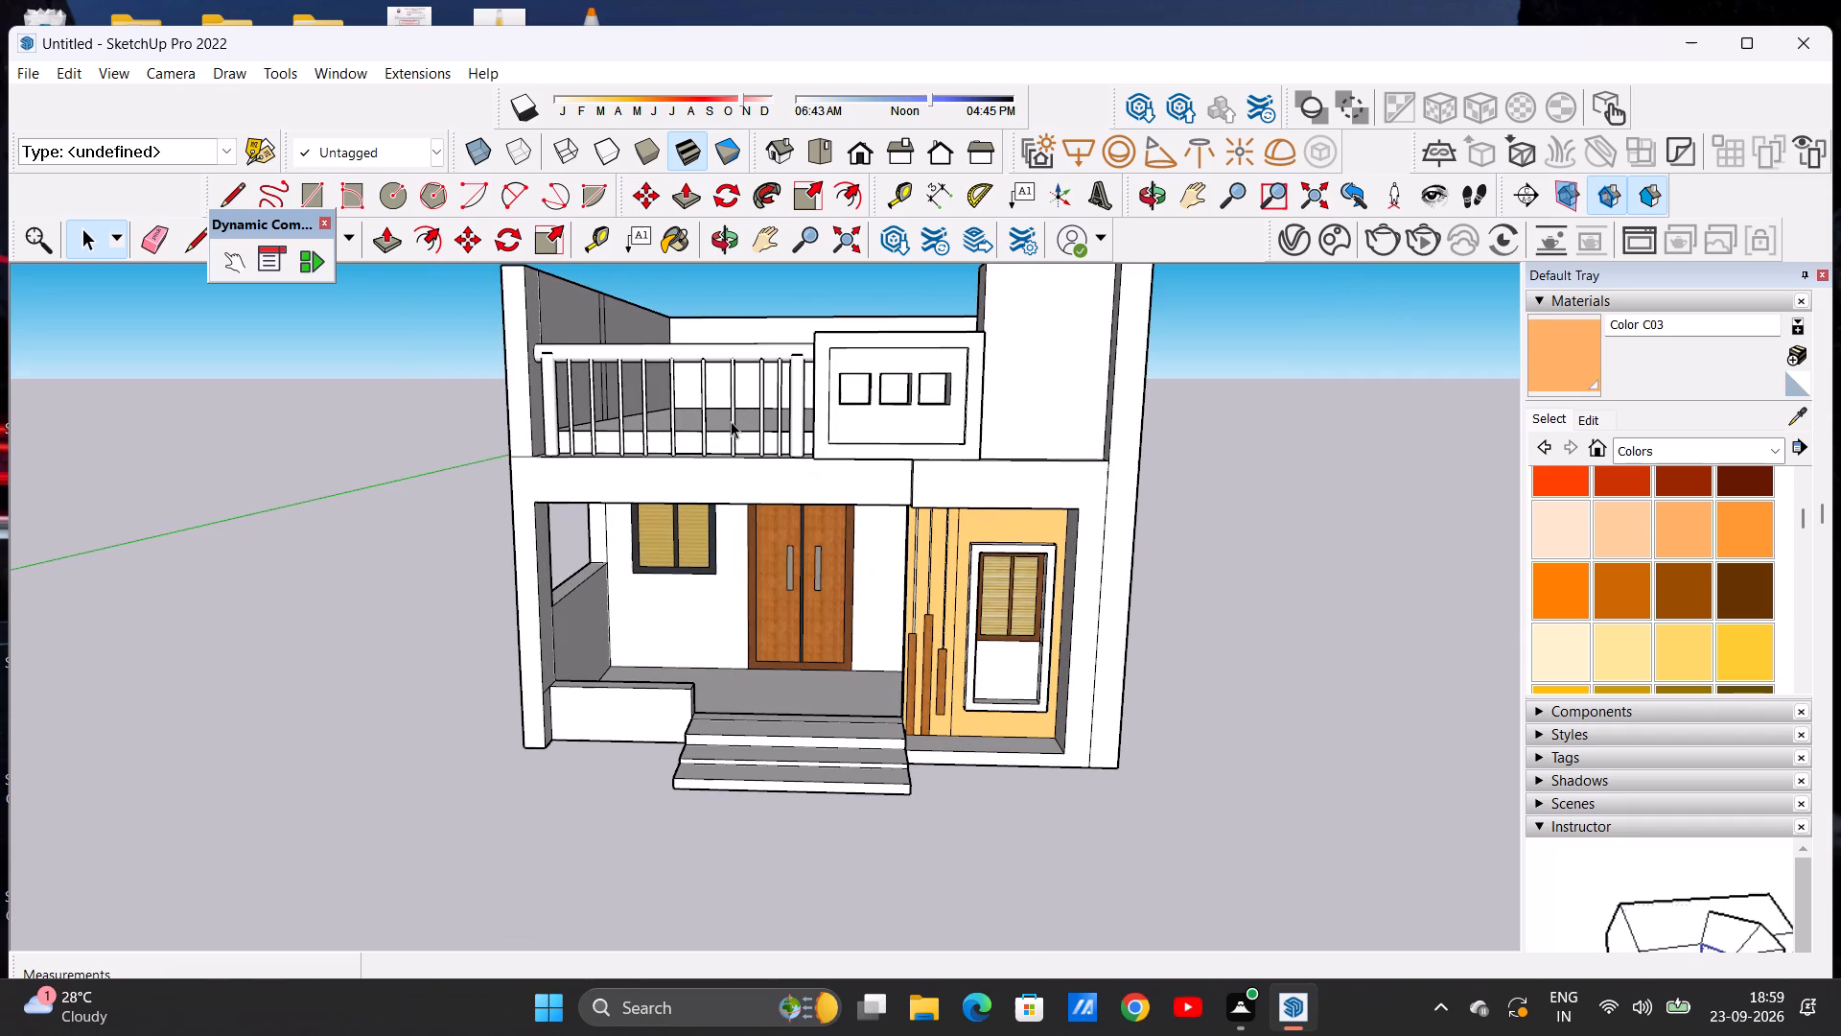
{"action": "scroll", "coordinate": [744, 411], "scroll_direction": "down", "scroll_amount": 5}
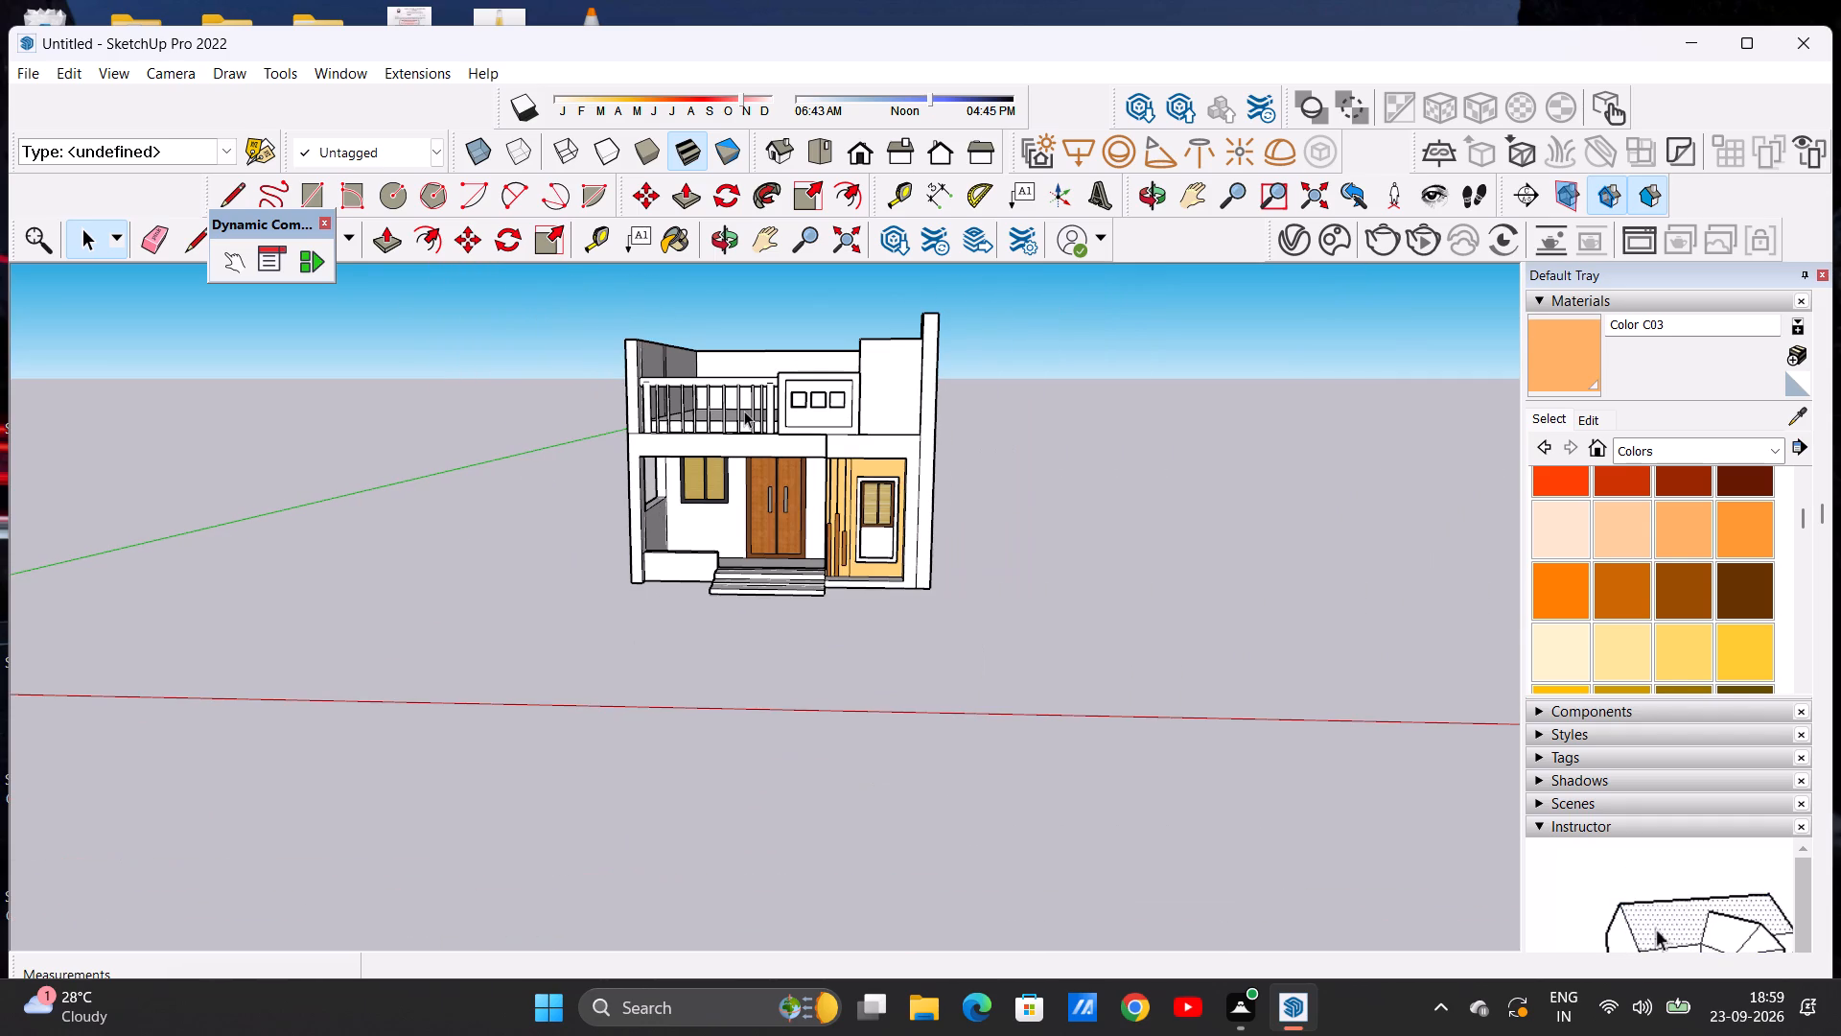
{"action": "scroll", "coordinate": [744, 411], "scroll_direction": "up", "scroll_amount": 5}
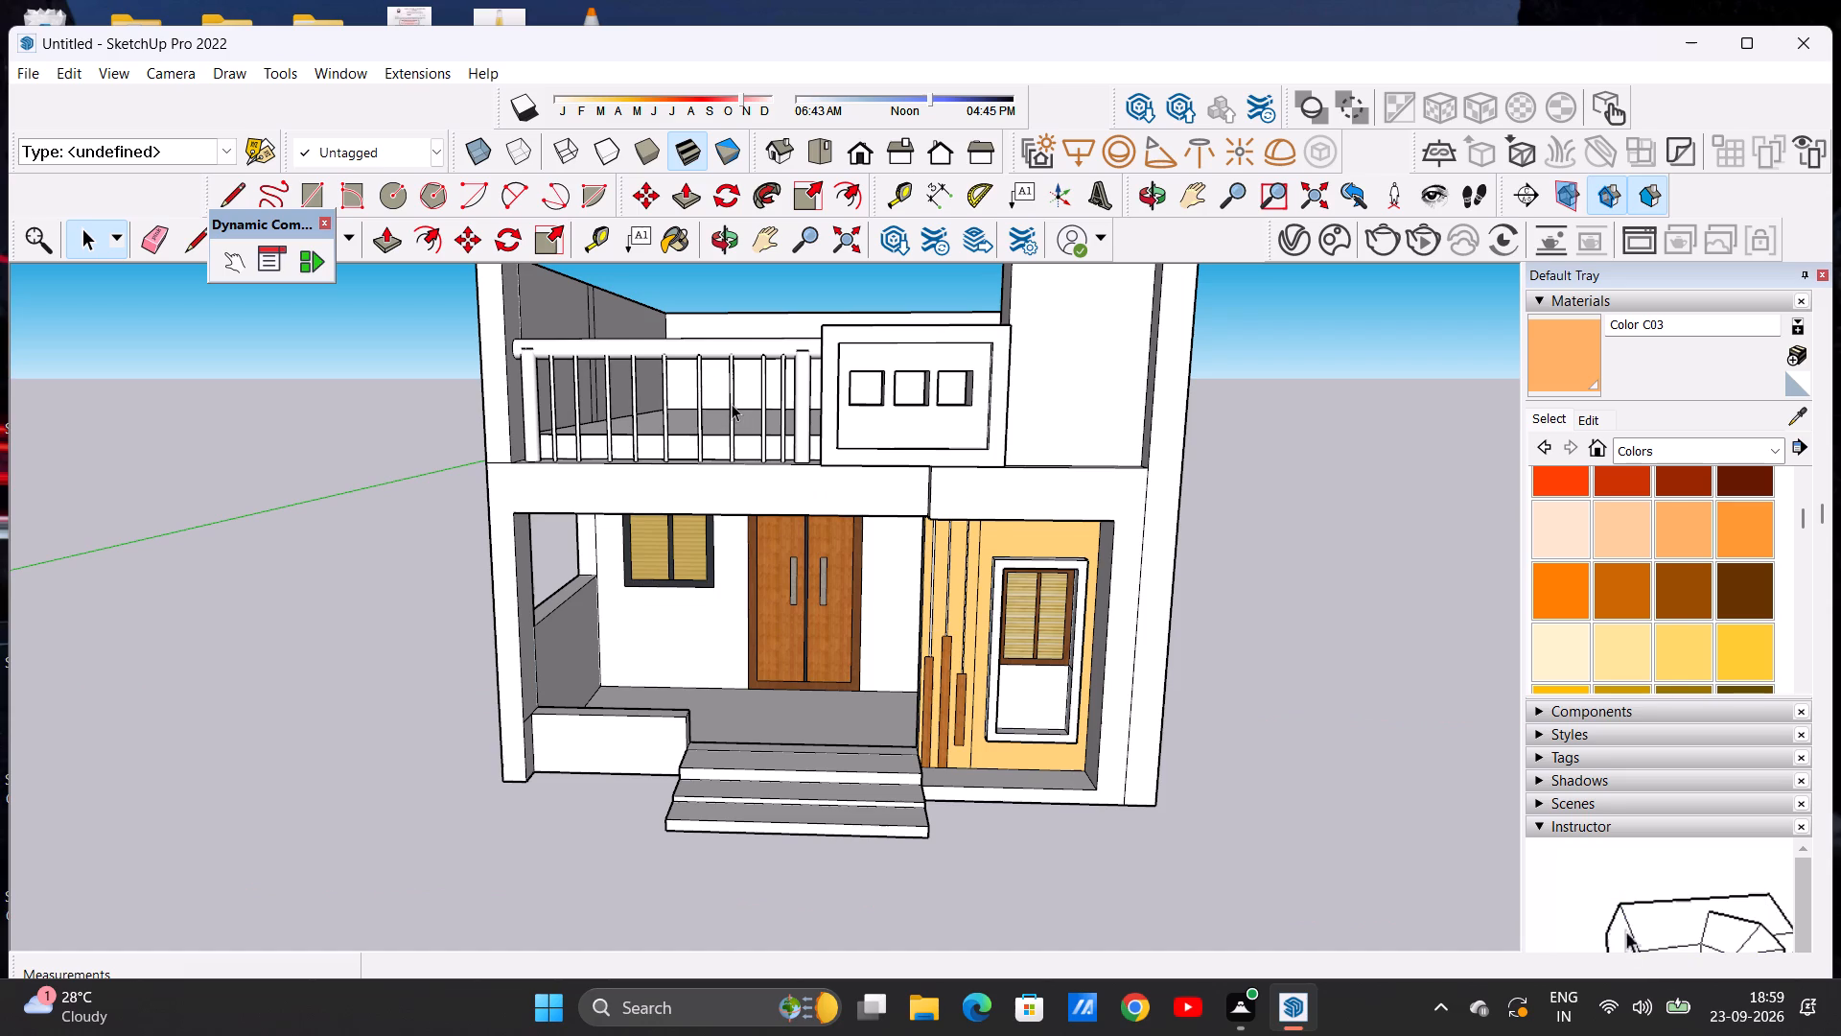
{"action": "scroll", "coordinate": [739, 394], "scroll_direction": "down", "scroll_amount": 4}
{"action": "middle_click_drag", "start_coordinate": [771, 378], "coordinate": [743, 497]}
{"action": "scroll", "coordinate": [803, 330], "scroll_direction": "up", "scroll_amount": 6}
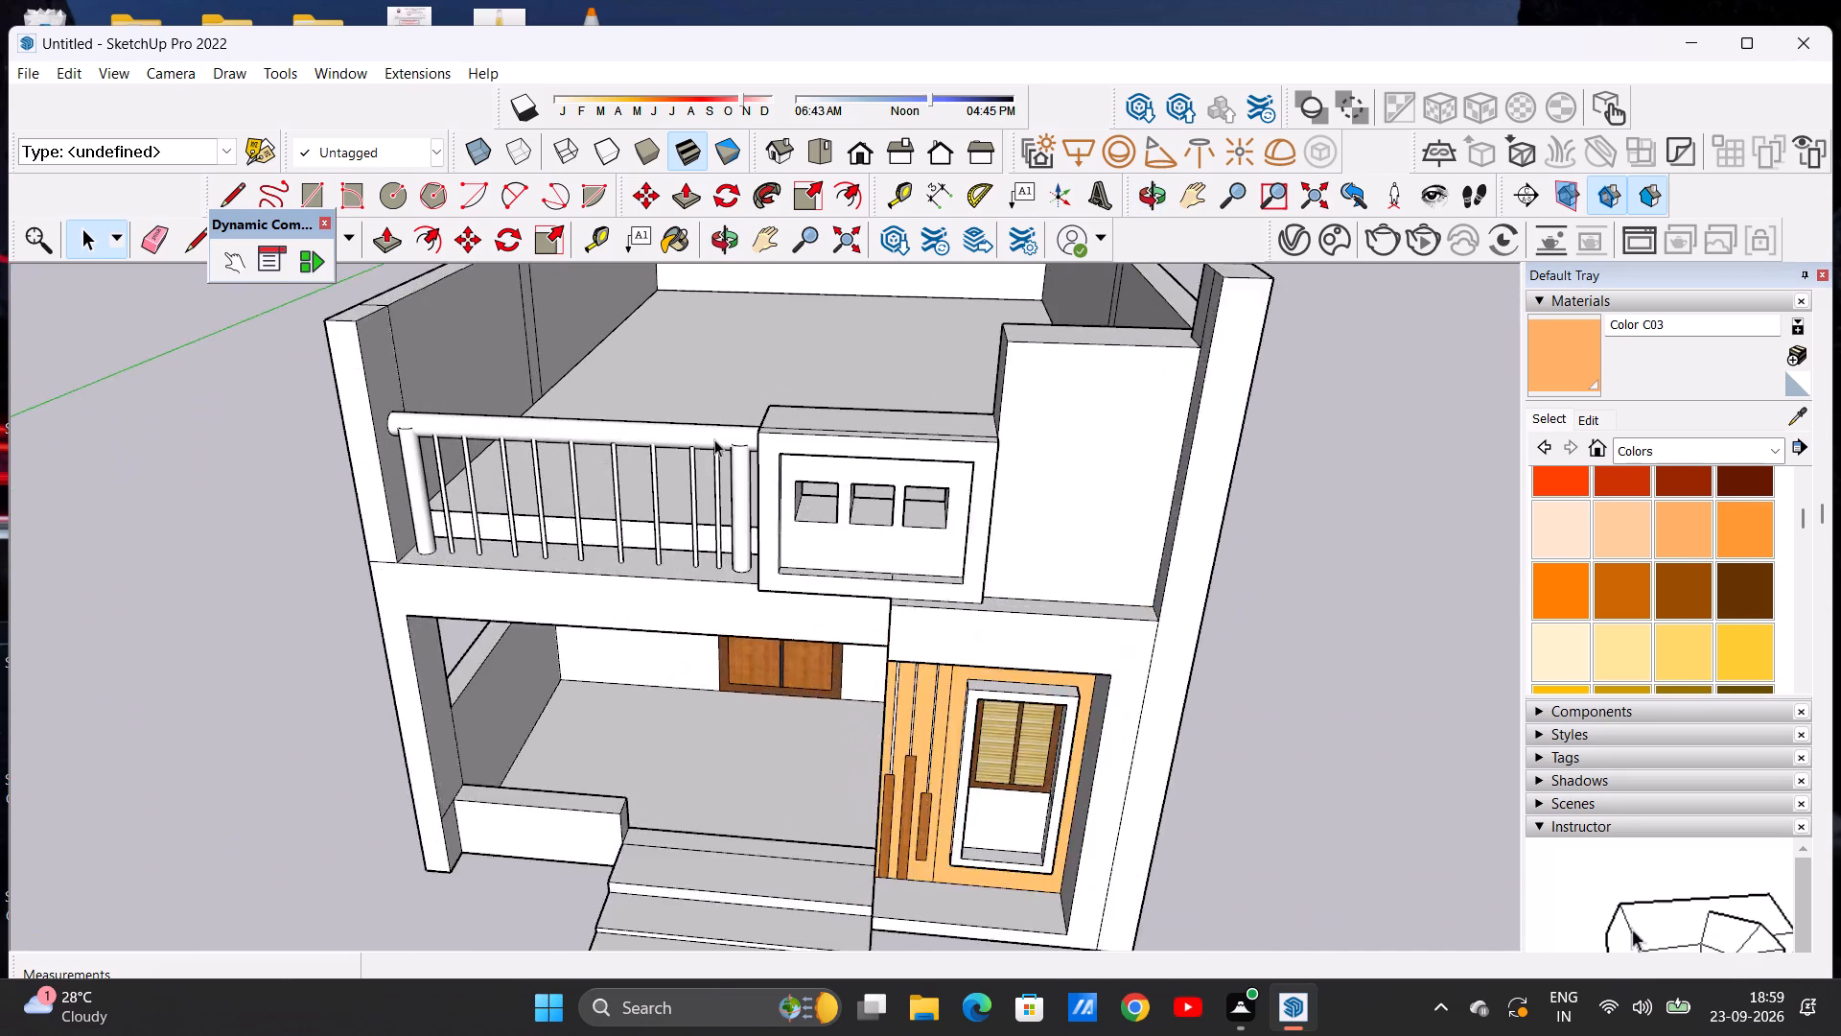
{"action": "scroll", "coordinate": [714, 439], "scroll_direction": "up", "scroll_amount": 3}
{"action": "middle_click_drag", "start_coordinate": [724, 505], "coordinate": [750, 454]}
{"action": "scroll", "coordinate": [702, 460], "scroll_direction": "down", "scroll_amount": 5}
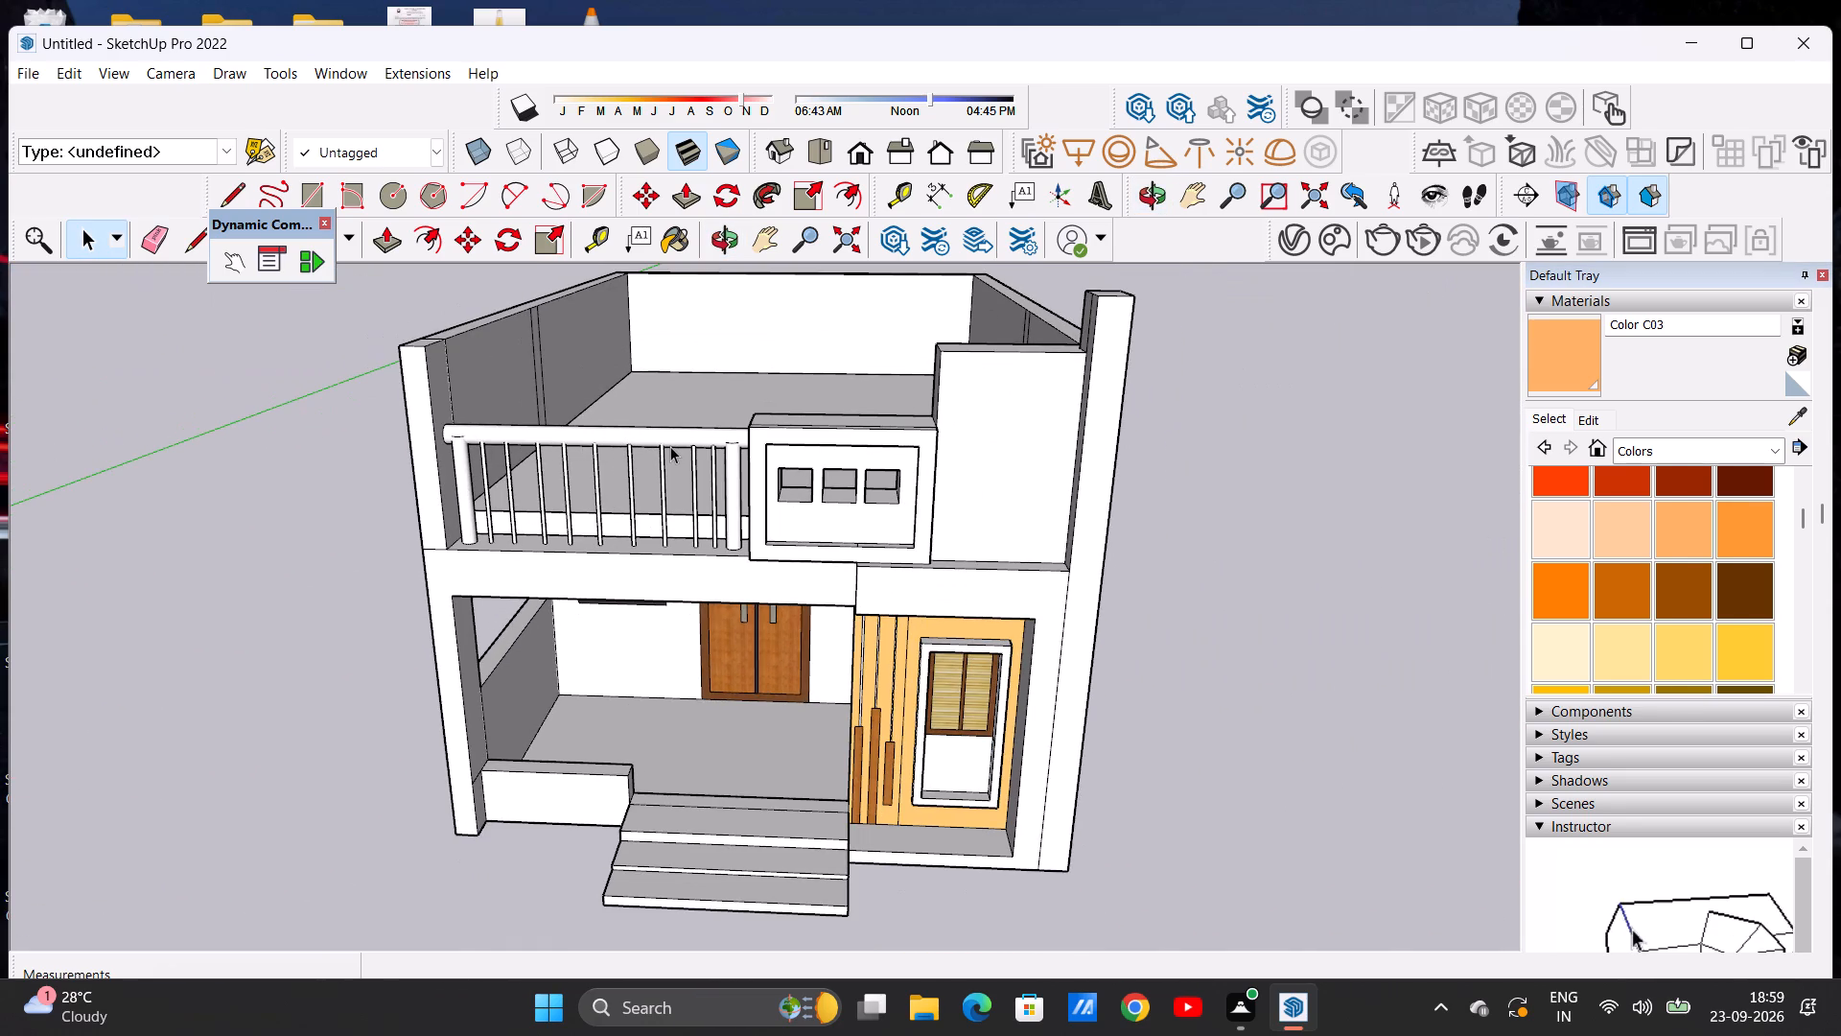
{"action": "scroll", "coordinate": [670, 446], "scroll_direction": "down", "scroll_amount": 3}
{"action": "middle_click_drag", "start_coordinate": [804, 402], "coordinate": [831, 459]}
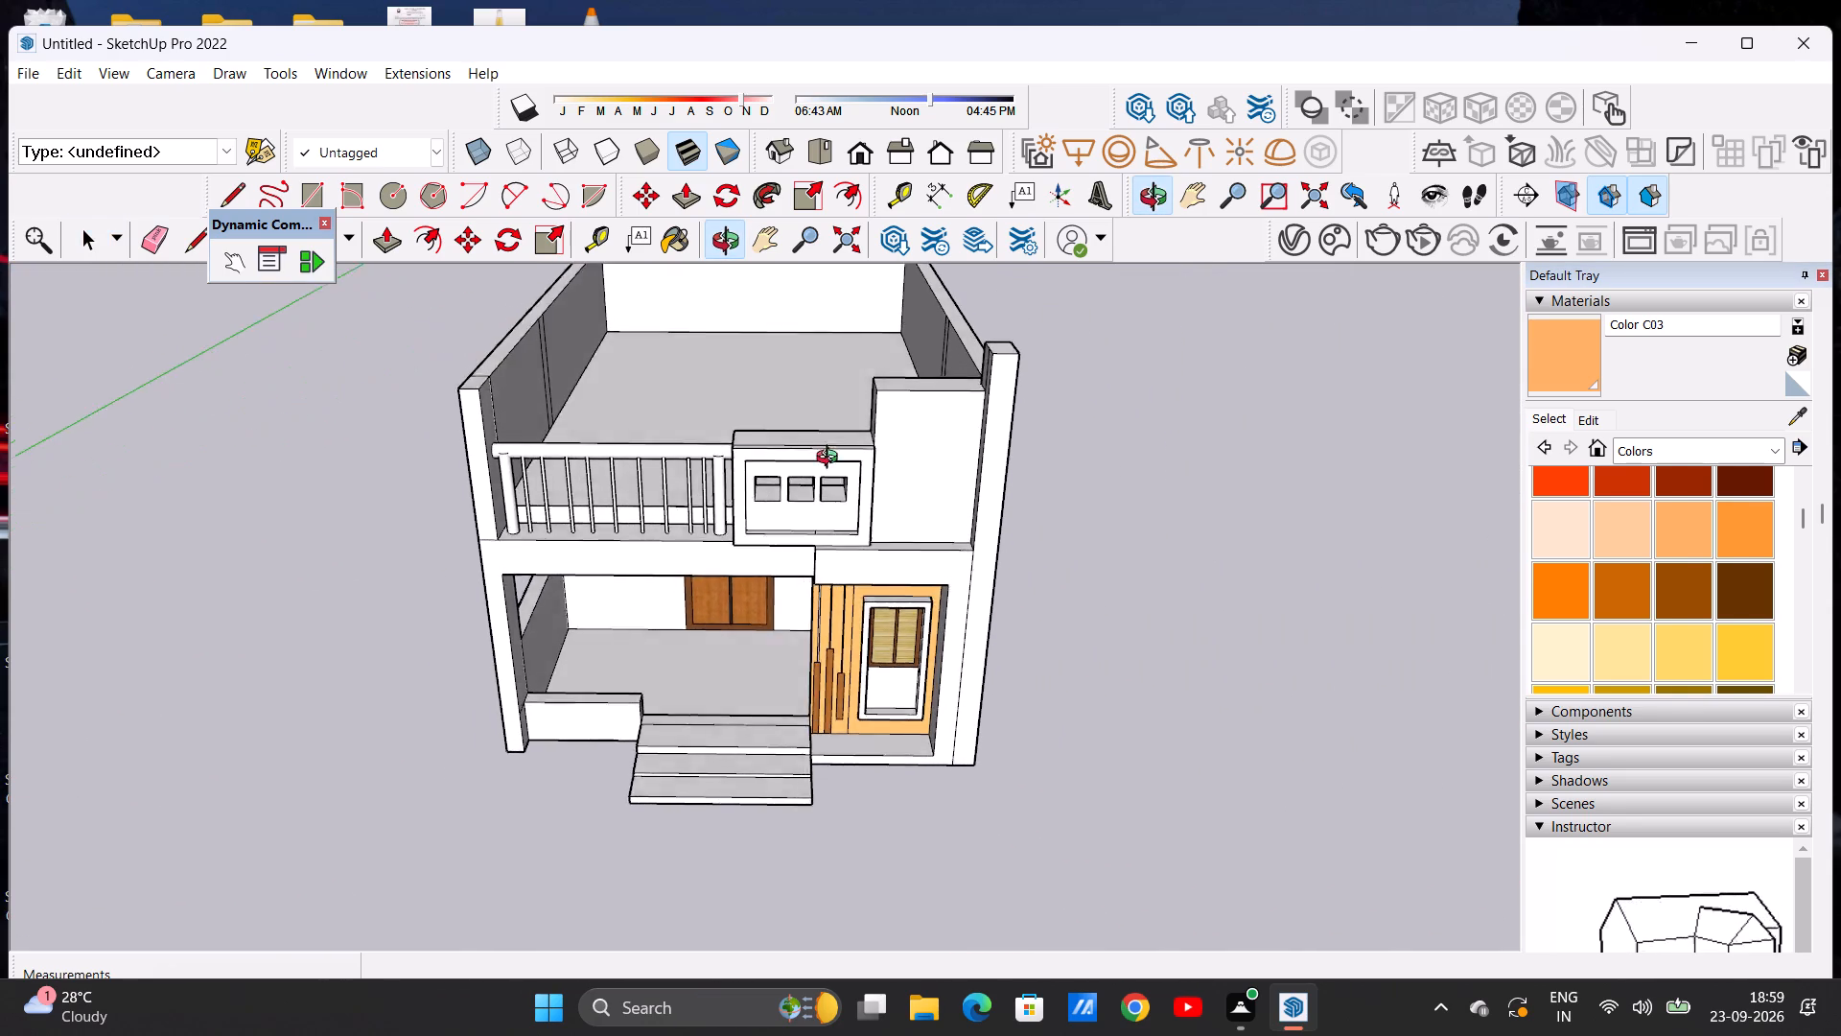
{"action": "middle_click_drag", "start_coordinate": [831, 459], "coordinate": [848, 488]}
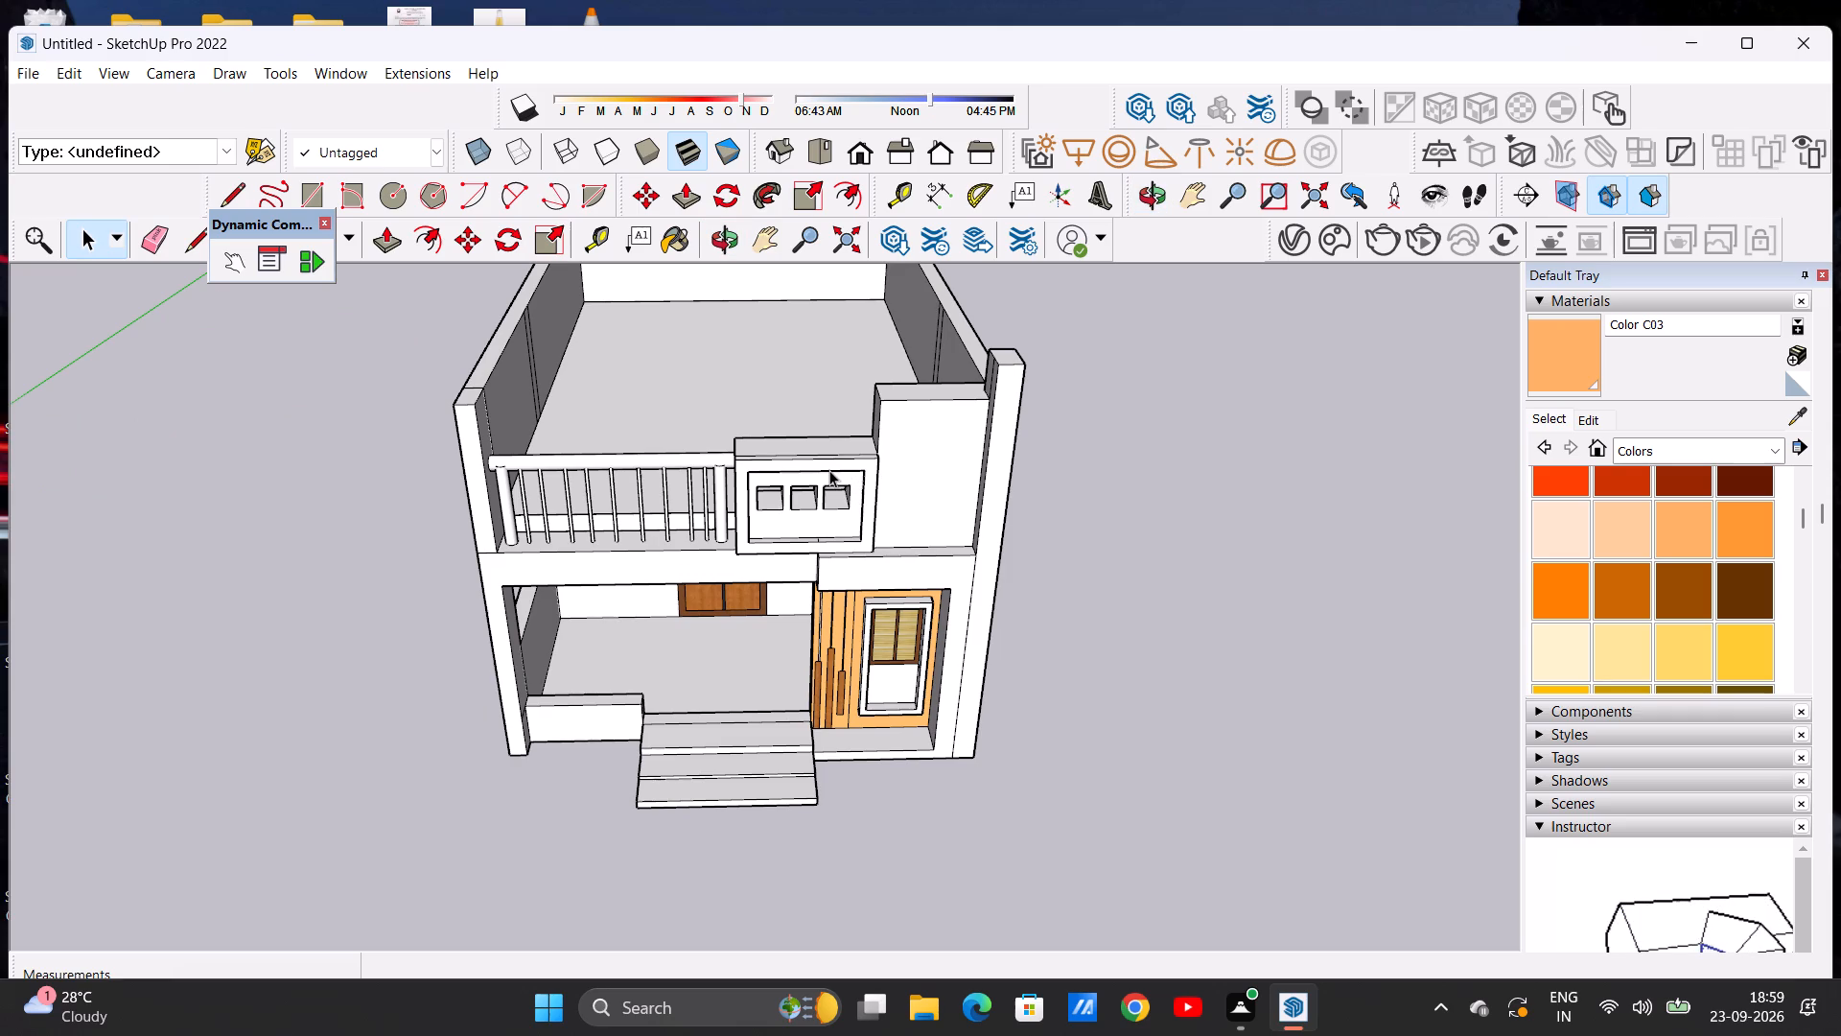
{"action": "middle_click_drag", "start_coordinate": [951, 485], "coordinate": [945, 459]}
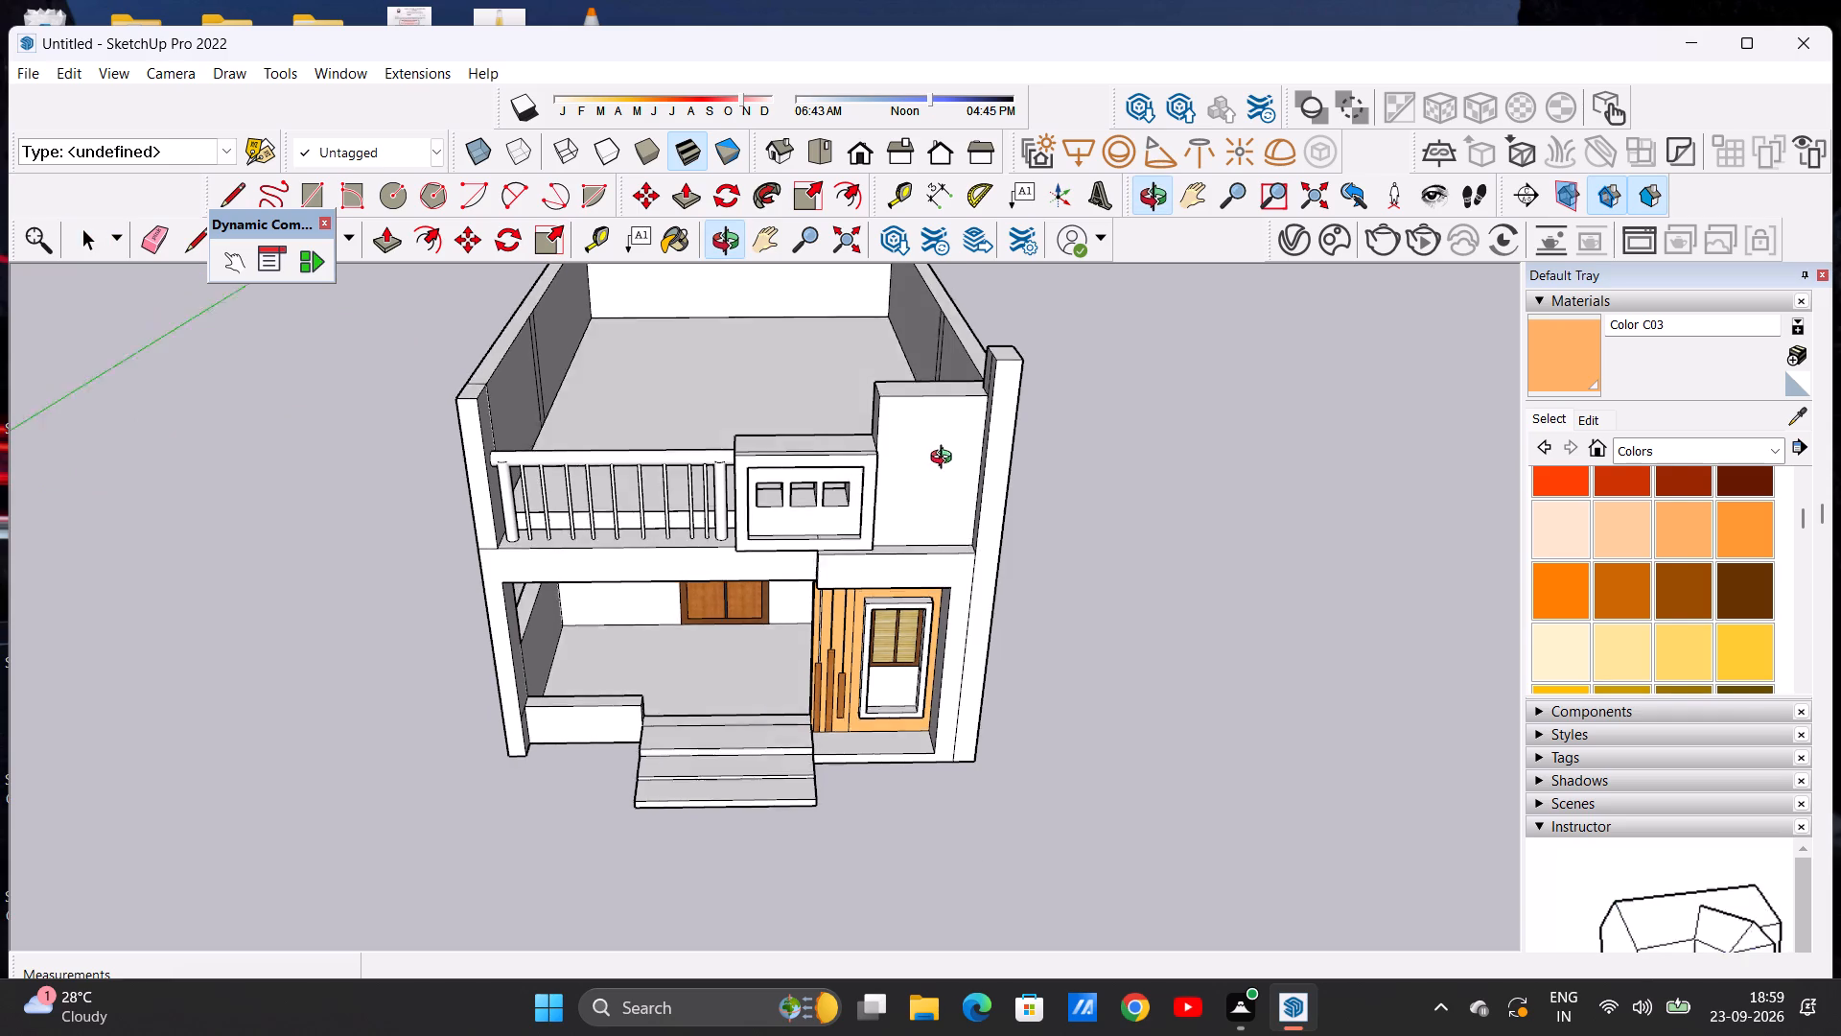
Push the top face of the tall corner column beside the high parapet wall down about 4 3/16".
{"action": "middle_click_drag", "start_coordinate": [945, 459], "coordinate": [925, 306]}
{"action": "scroll", "coordinate": [952, 313], "scroll_direction": "up", "scroll_amount": 7}
{"action": "middle_click_drag", "start_coordinate": [990, 371], "coordinate": [1102, 425]}
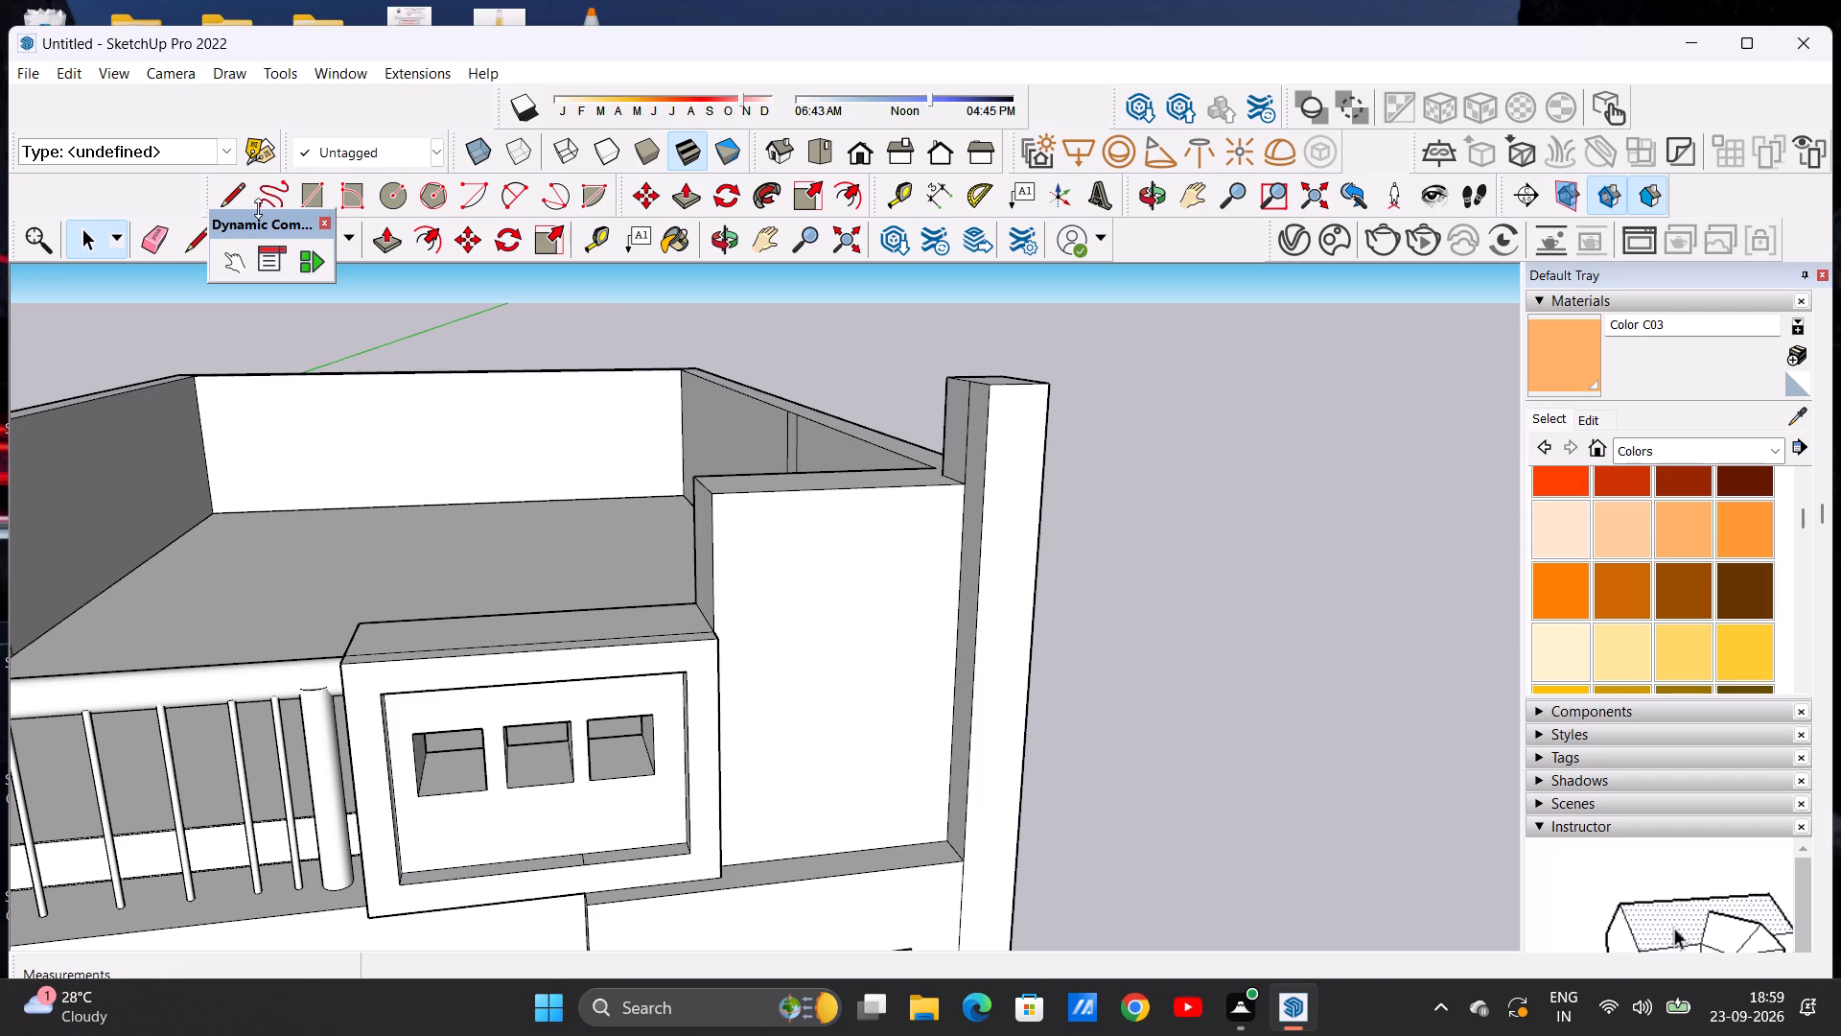
{"action": "left_click", "coordinate": [378, 244]}
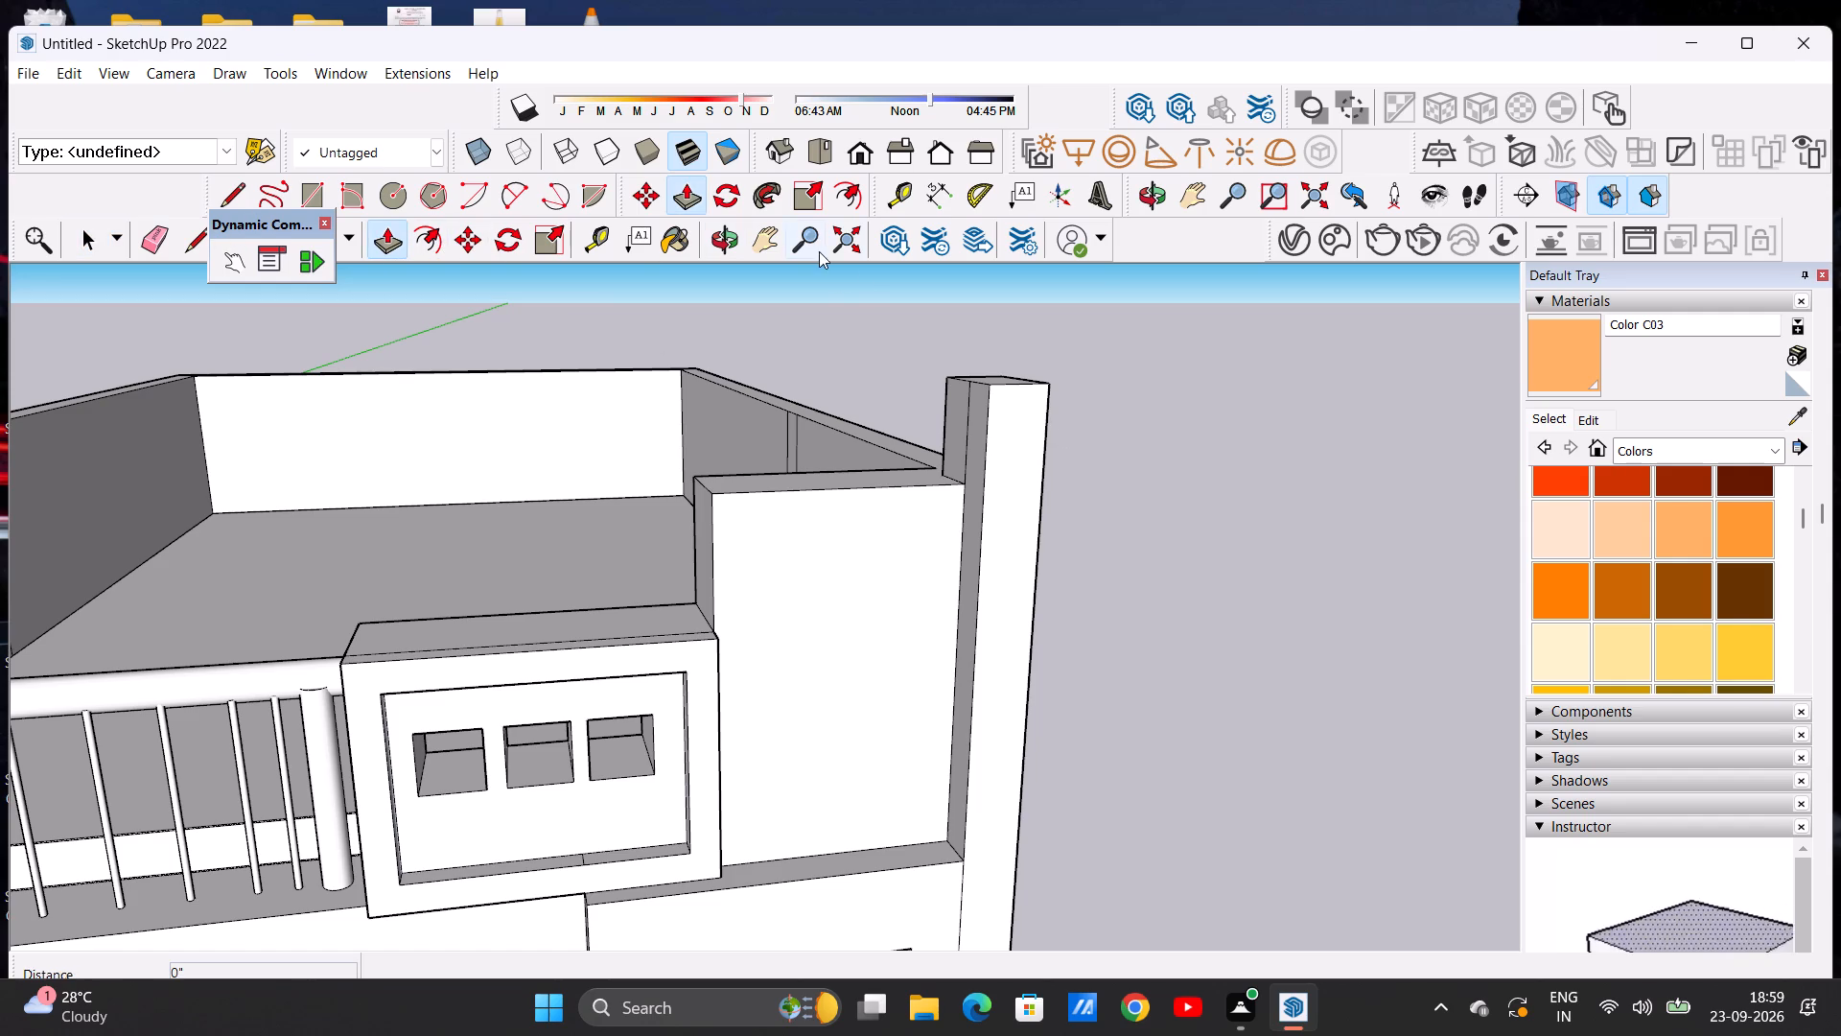
{"action": "scroll", "coordinate": [1005, 293], "scroll_direction": "up", "scroll_amount": 6}
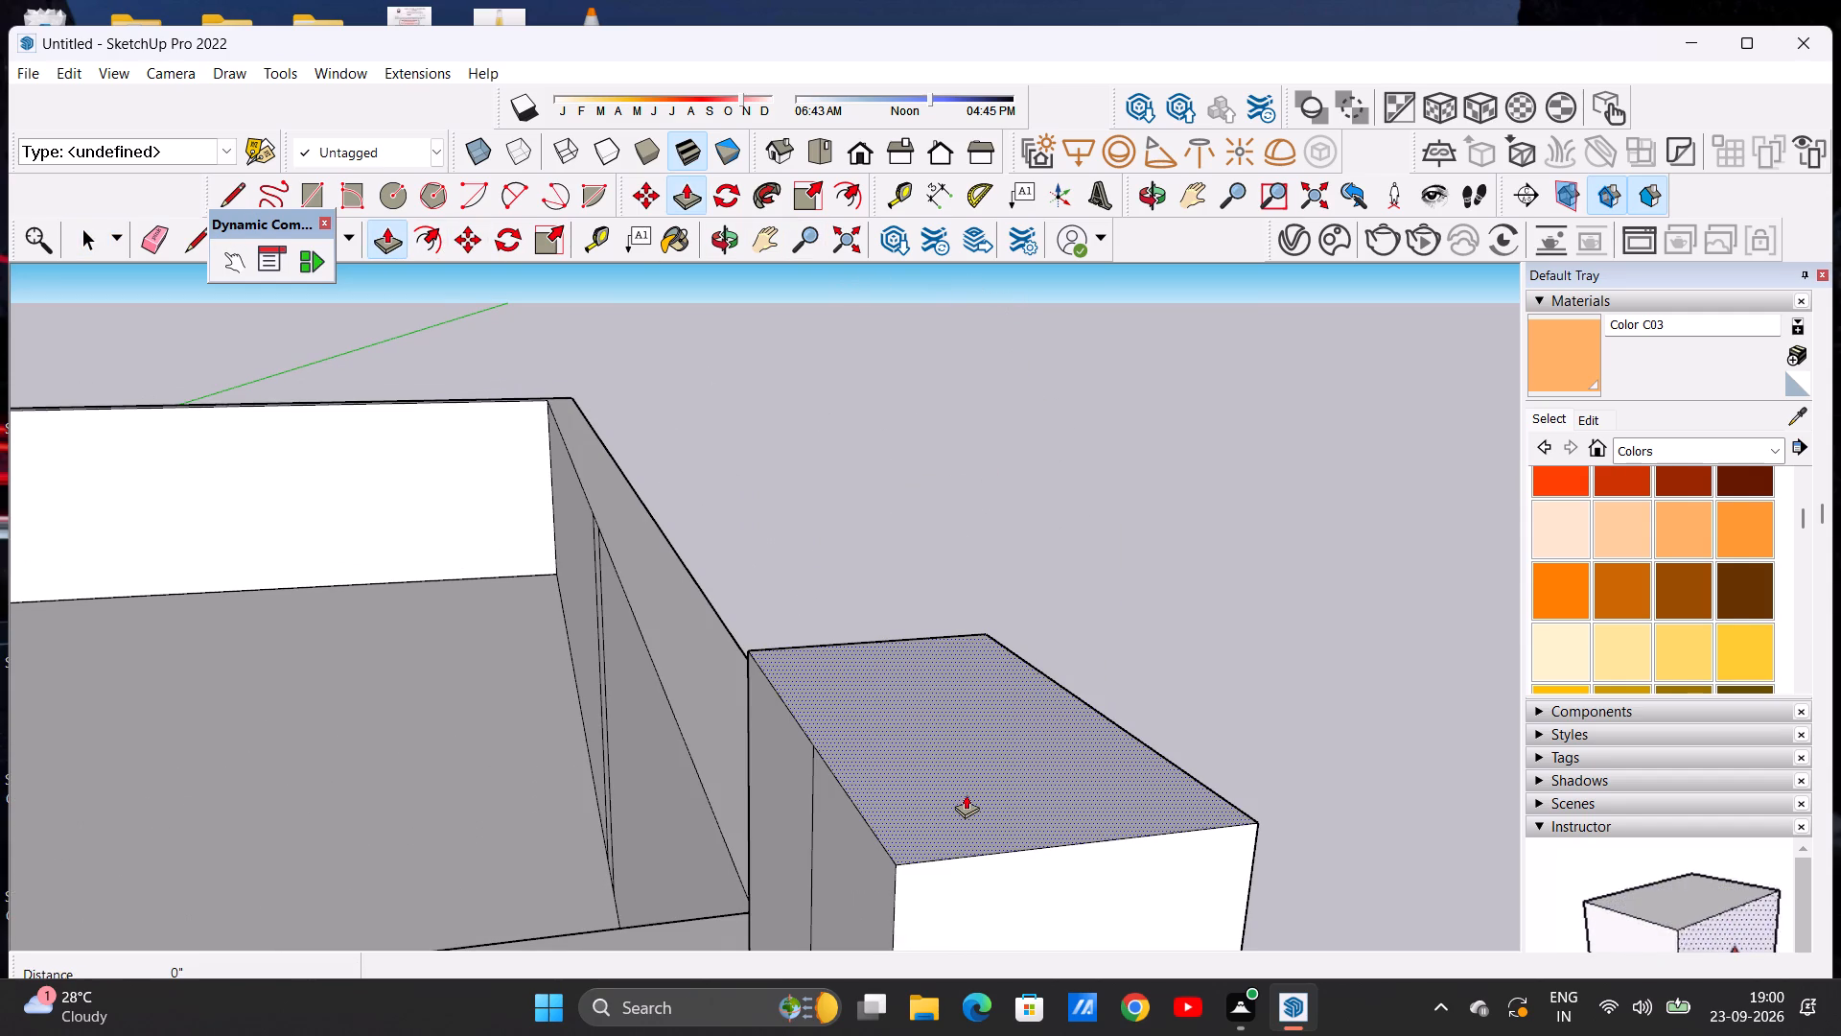
{"action": "left_click", "coordinate": [966, 794]}
{"action": "left_click", "coordinate": [967, 916]}
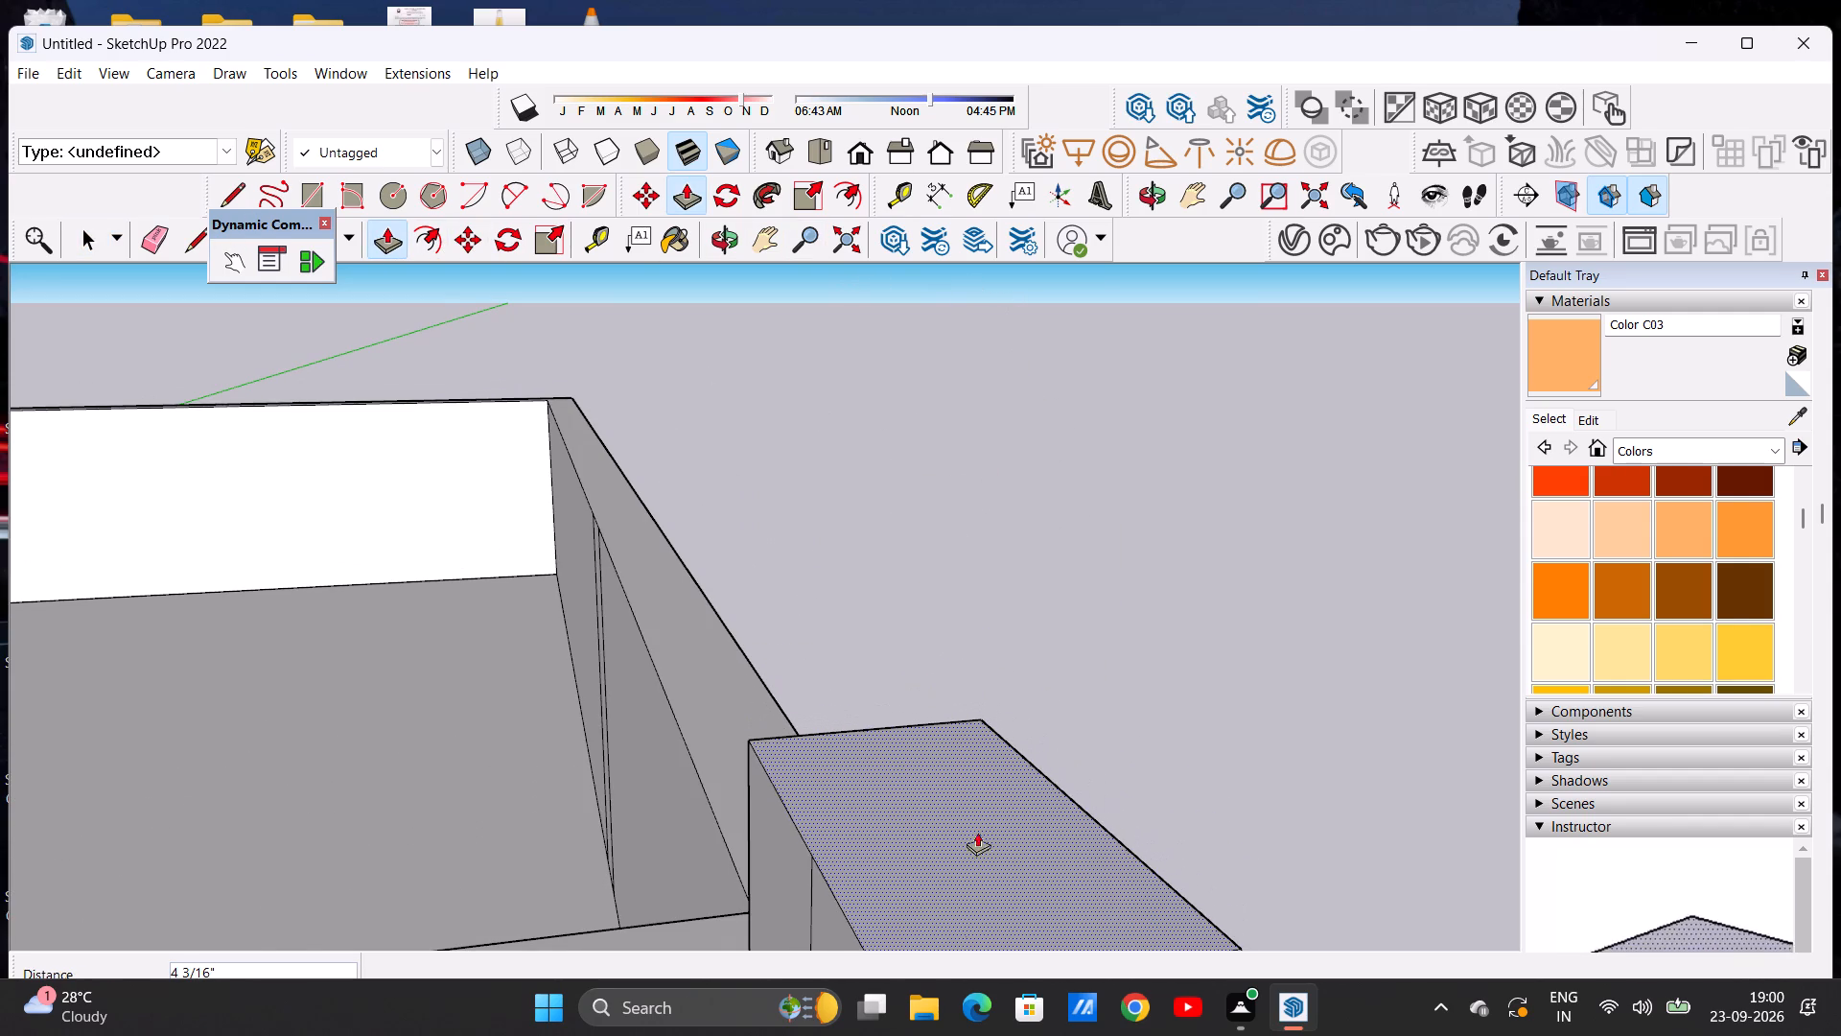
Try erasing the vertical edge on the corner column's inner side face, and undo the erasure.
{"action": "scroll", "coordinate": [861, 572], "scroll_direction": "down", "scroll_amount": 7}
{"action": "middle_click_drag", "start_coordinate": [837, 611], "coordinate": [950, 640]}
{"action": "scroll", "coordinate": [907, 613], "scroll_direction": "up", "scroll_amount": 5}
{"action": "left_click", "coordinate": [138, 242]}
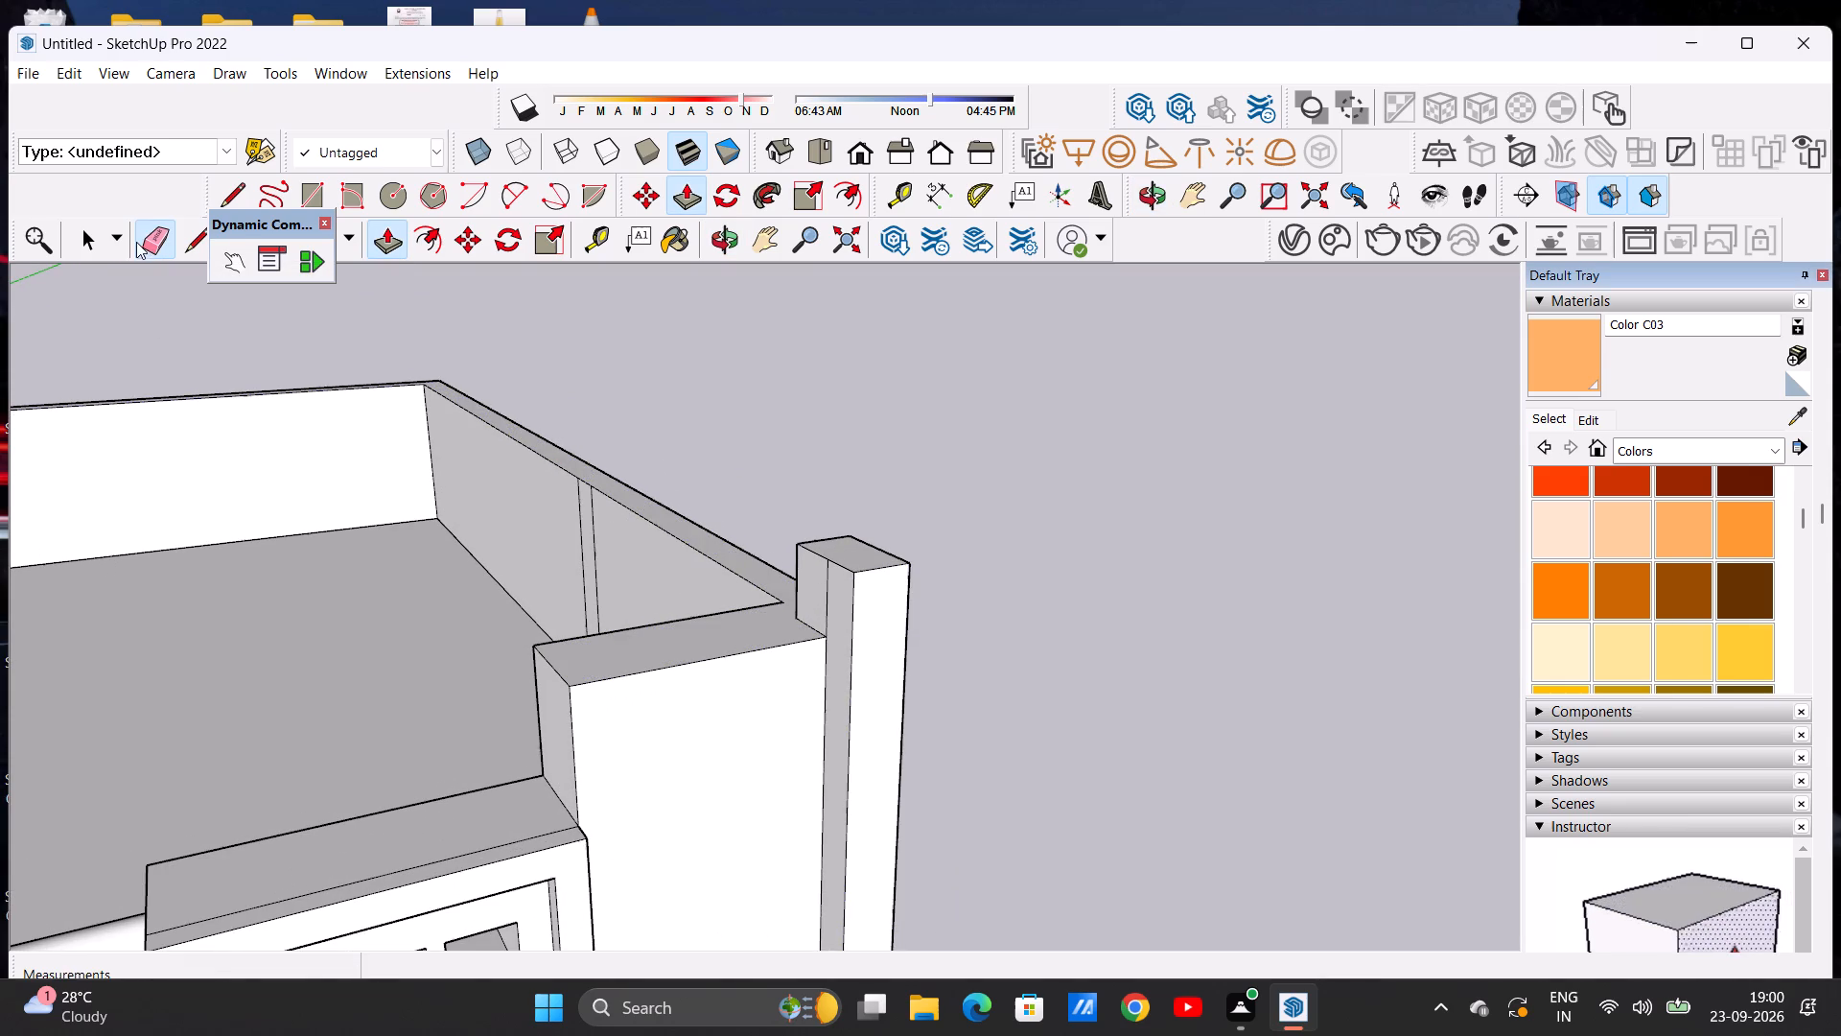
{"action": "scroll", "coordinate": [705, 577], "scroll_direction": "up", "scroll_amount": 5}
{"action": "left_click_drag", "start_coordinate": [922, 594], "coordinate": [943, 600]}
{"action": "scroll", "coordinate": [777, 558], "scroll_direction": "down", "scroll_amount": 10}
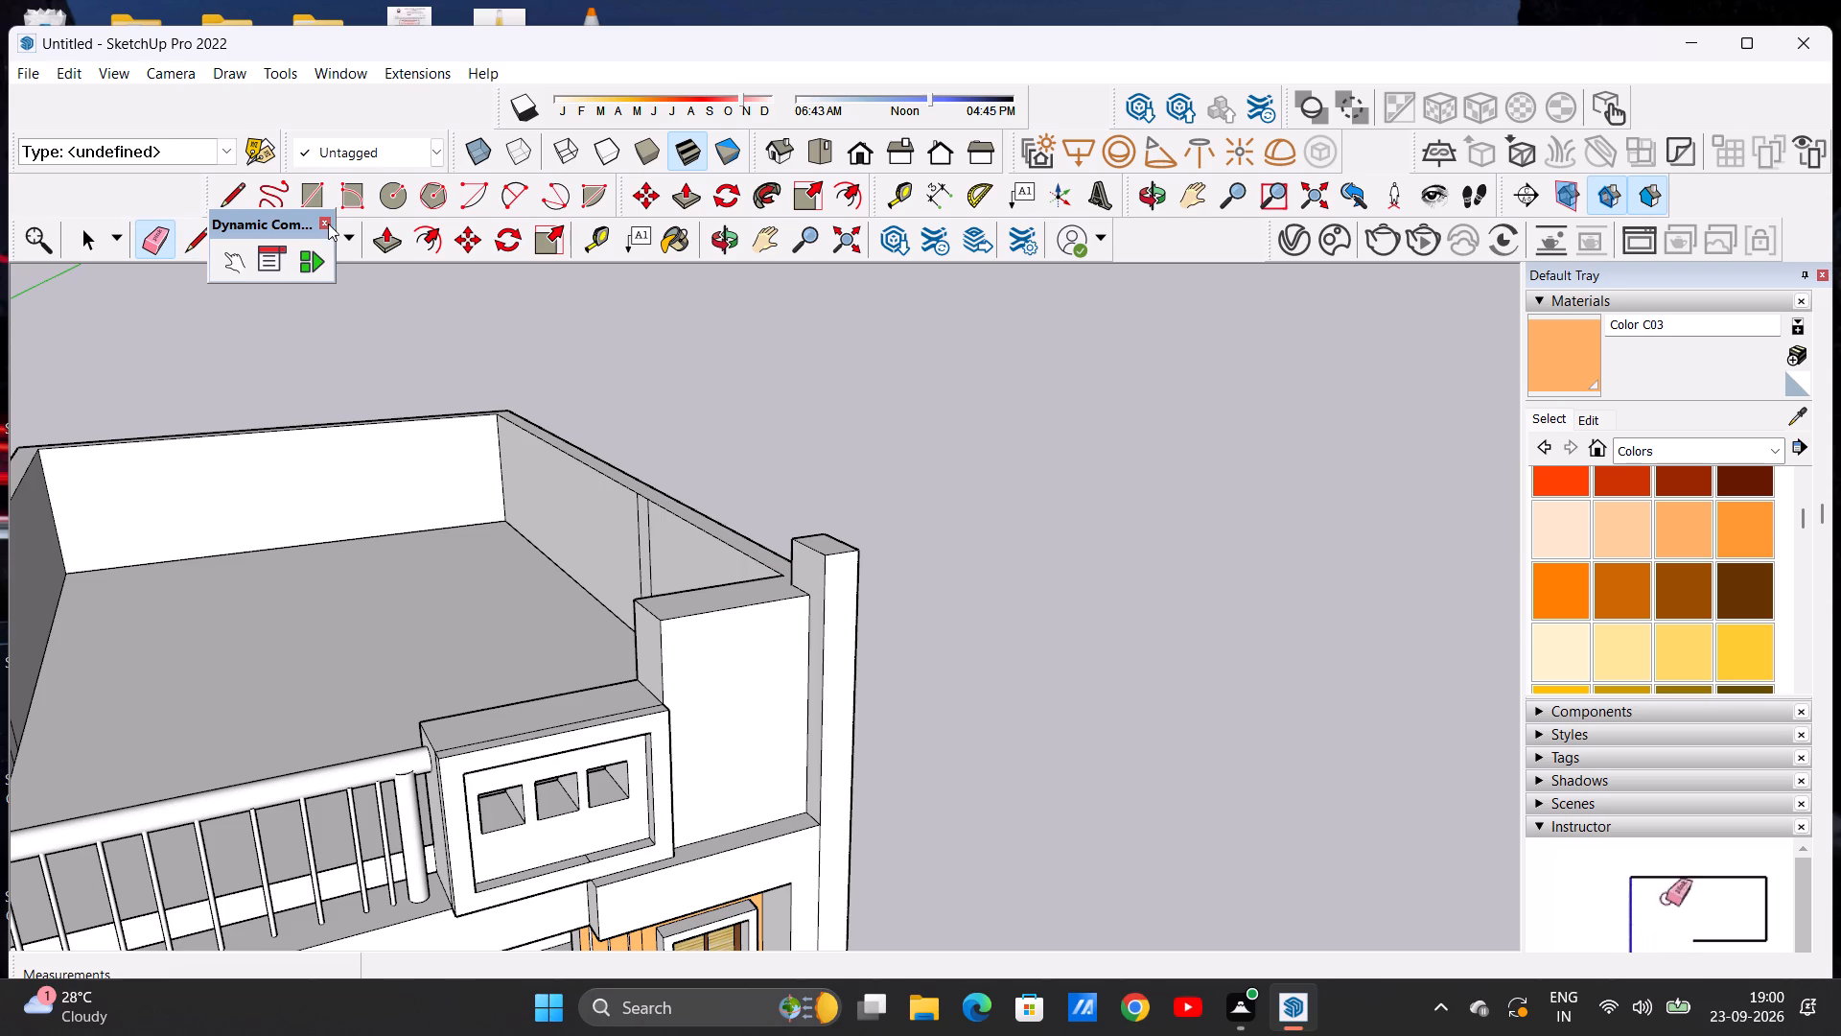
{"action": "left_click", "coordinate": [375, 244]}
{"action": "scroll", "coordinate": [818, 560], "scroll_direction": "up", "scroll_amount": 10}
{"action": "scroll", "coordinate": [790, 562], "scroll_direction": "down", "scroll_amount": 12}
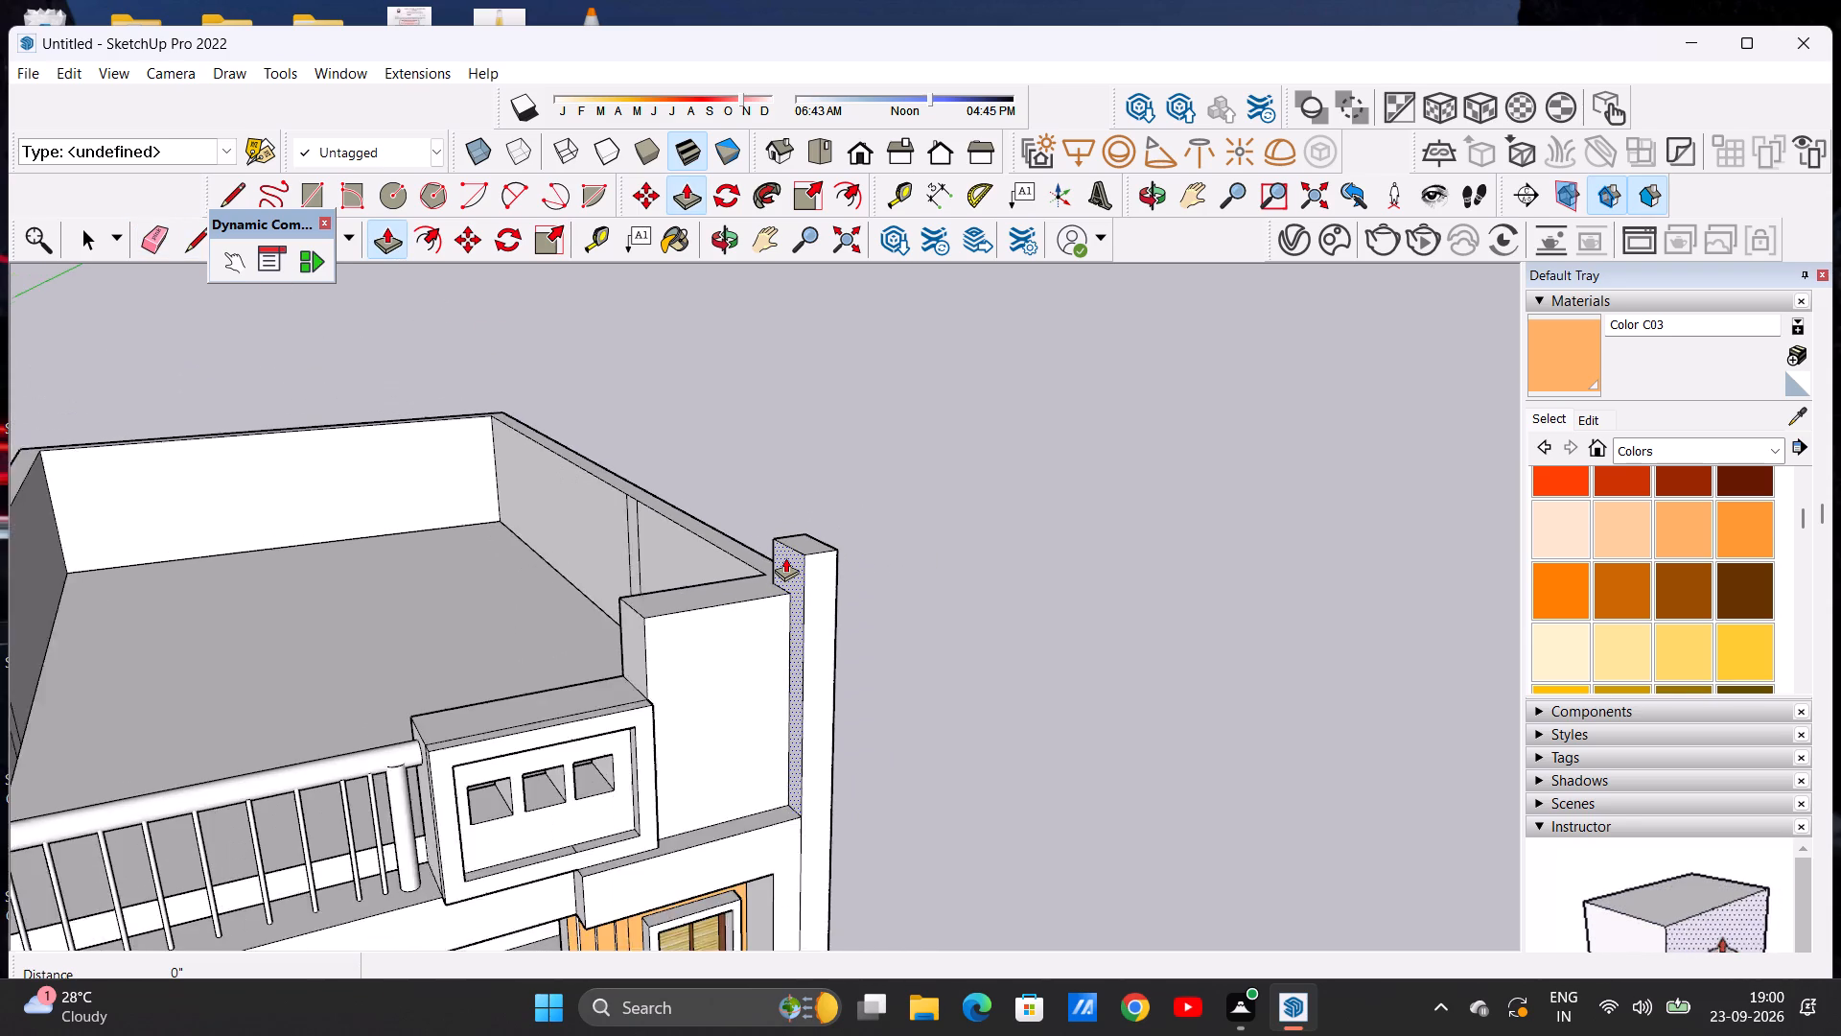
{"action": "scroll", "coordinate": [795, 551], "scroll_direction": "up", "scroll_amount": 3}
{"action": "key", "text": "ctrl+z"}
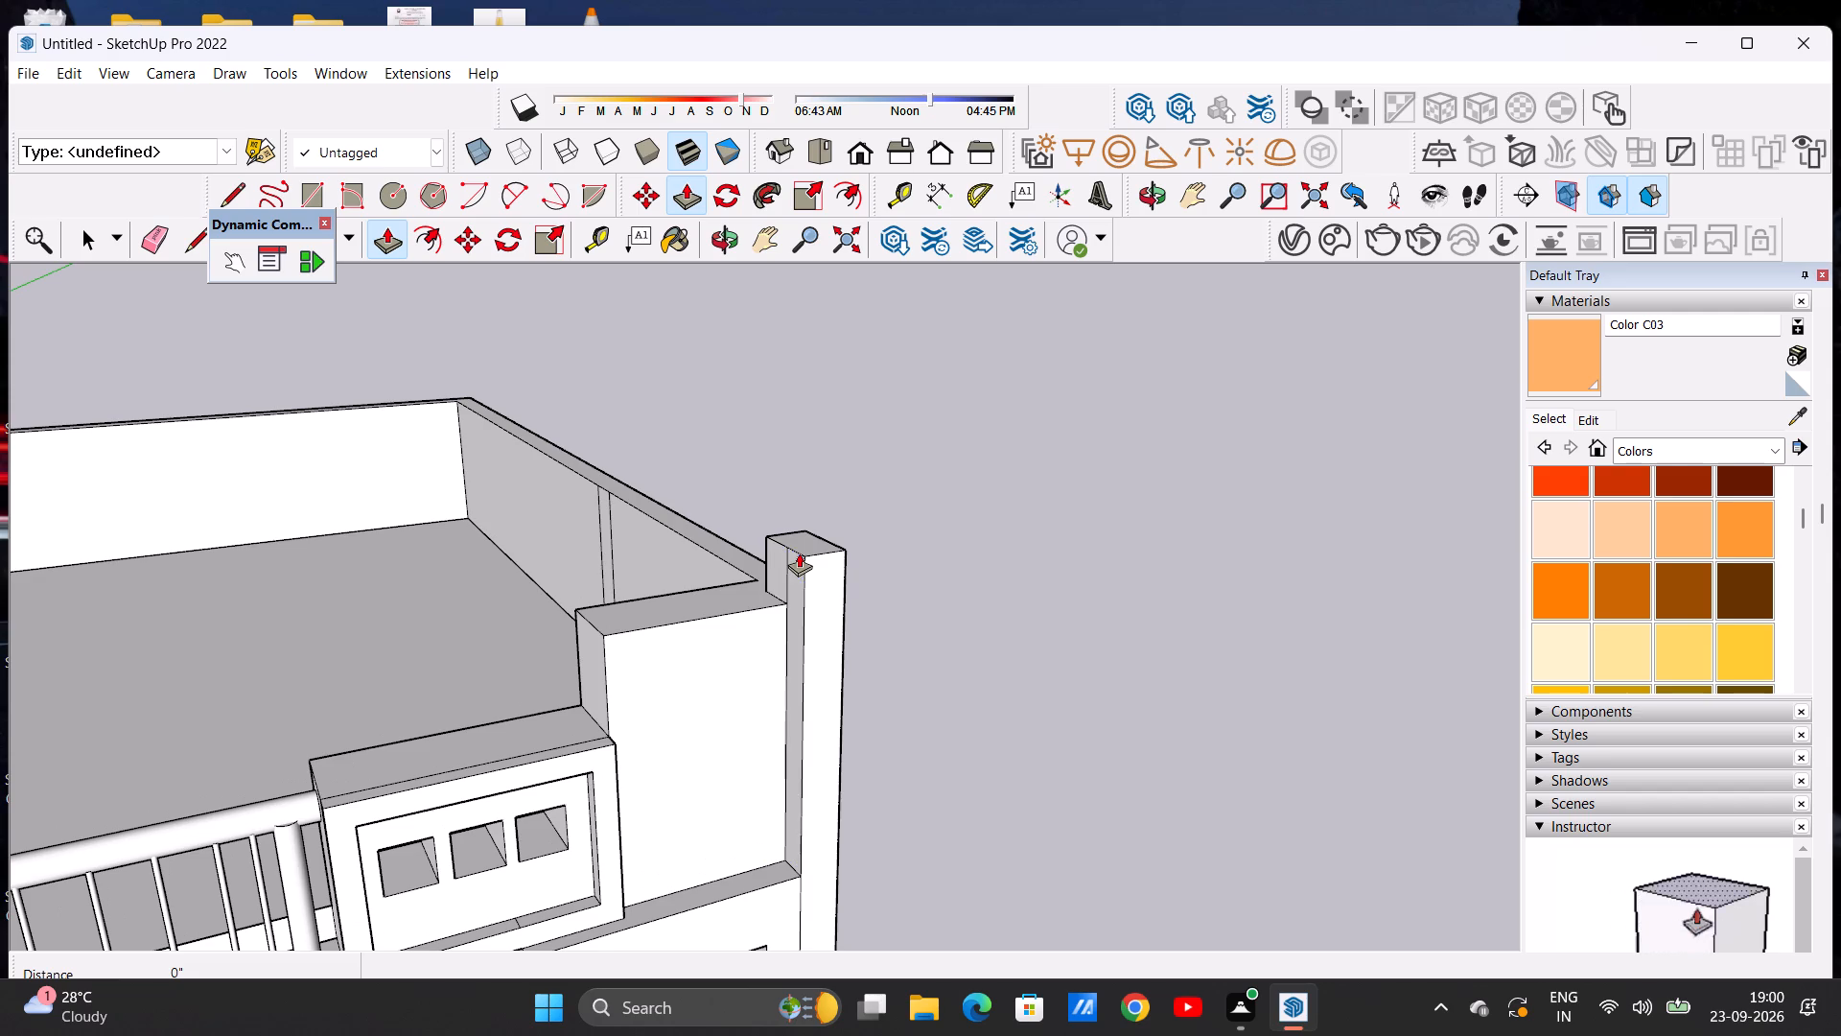
Extrude the column's inner side face above the parapet wall about 9' 3 9/16" towards the balcony as a beam.
{"action": "scroll", "coordinate": [807, 568], "scroll_direction": "up", "scroll_amount": 6}
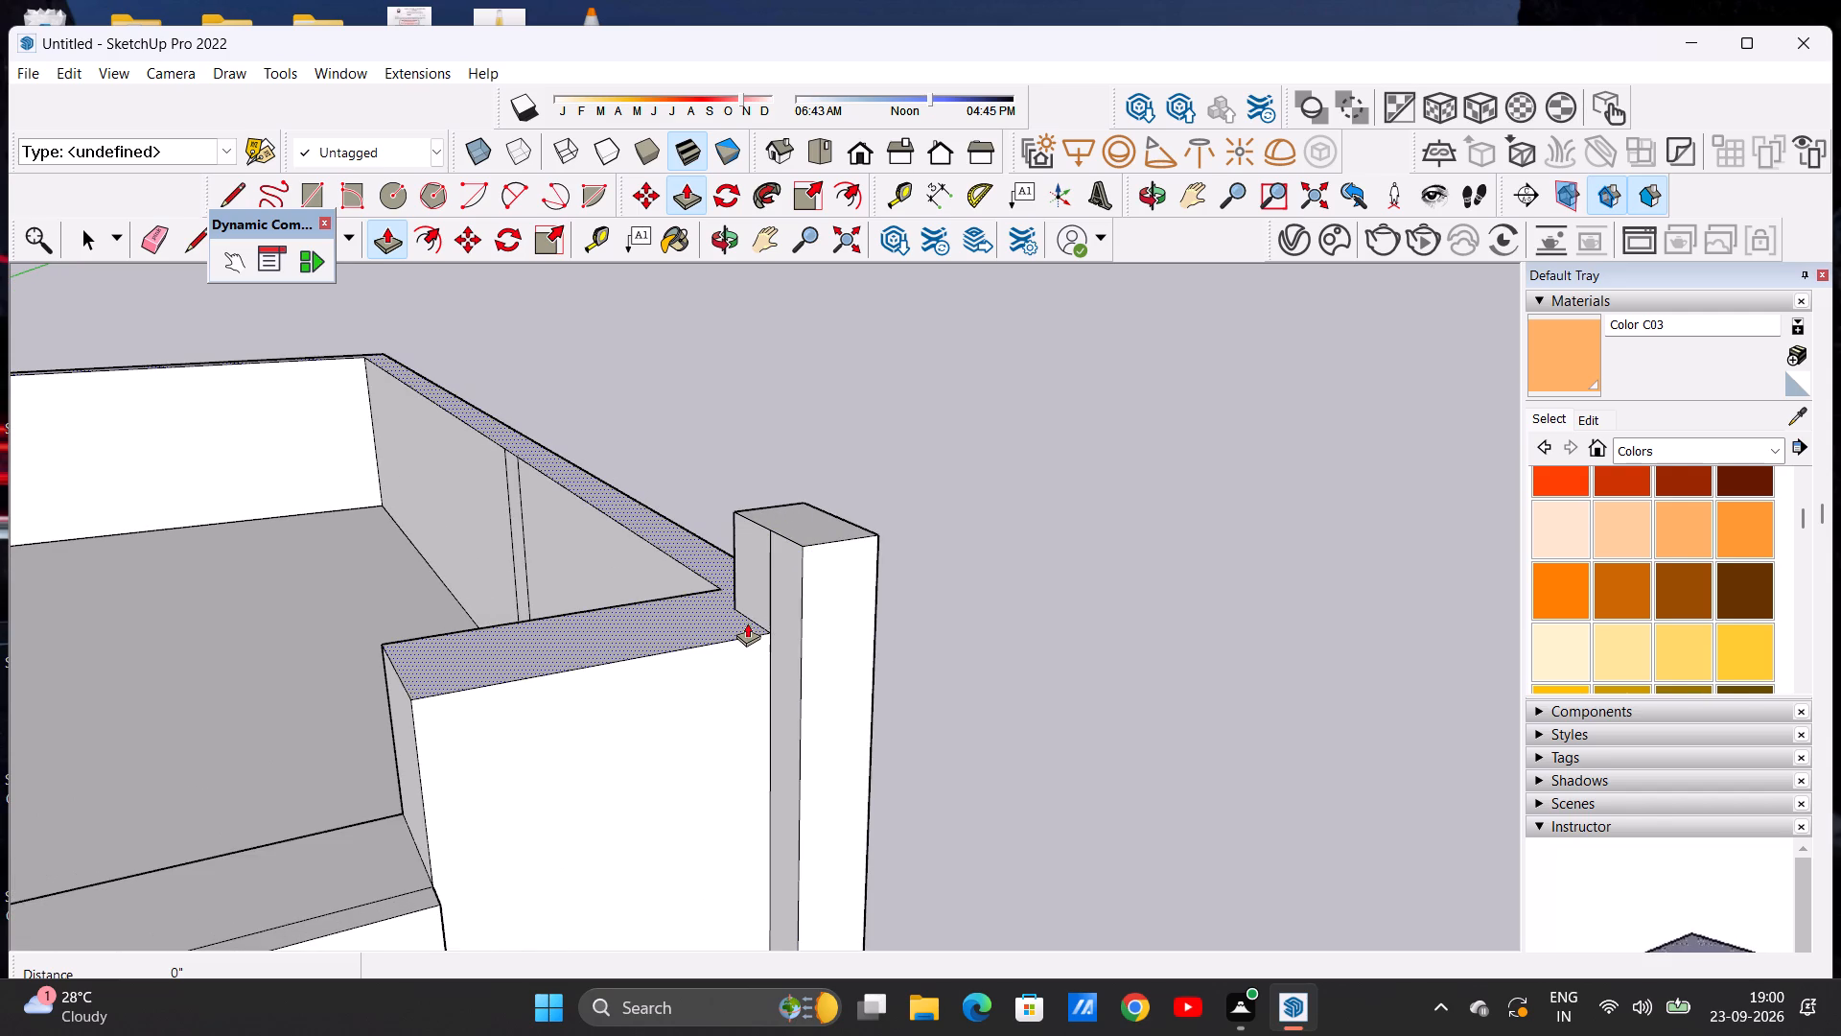
{"action": "scroll", "coordinate": [765, 550], "scroll_direction": "up", "scroll_amount": 4}
{"action": "left_click", "coordinate": [747, 562]}
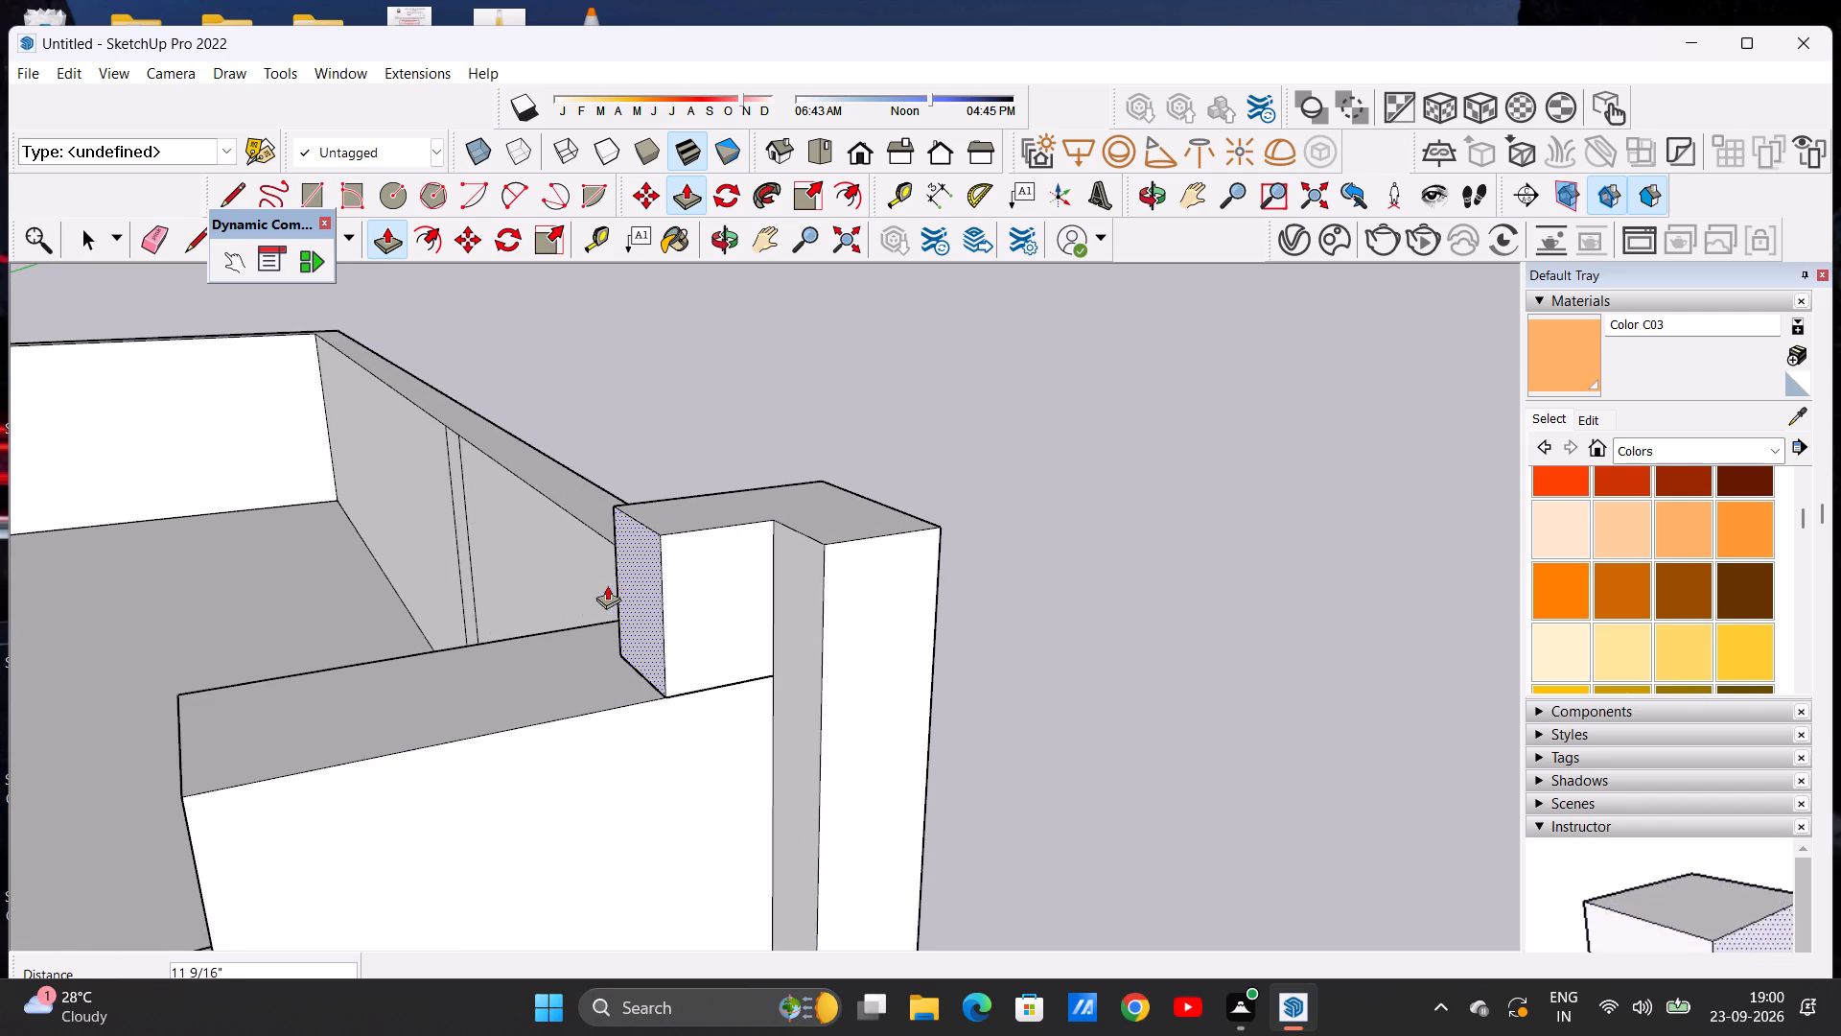
{"action": "scroll", "coordinate": [646, 562], "scroll_direction": "down", "scroll_amount": 12}
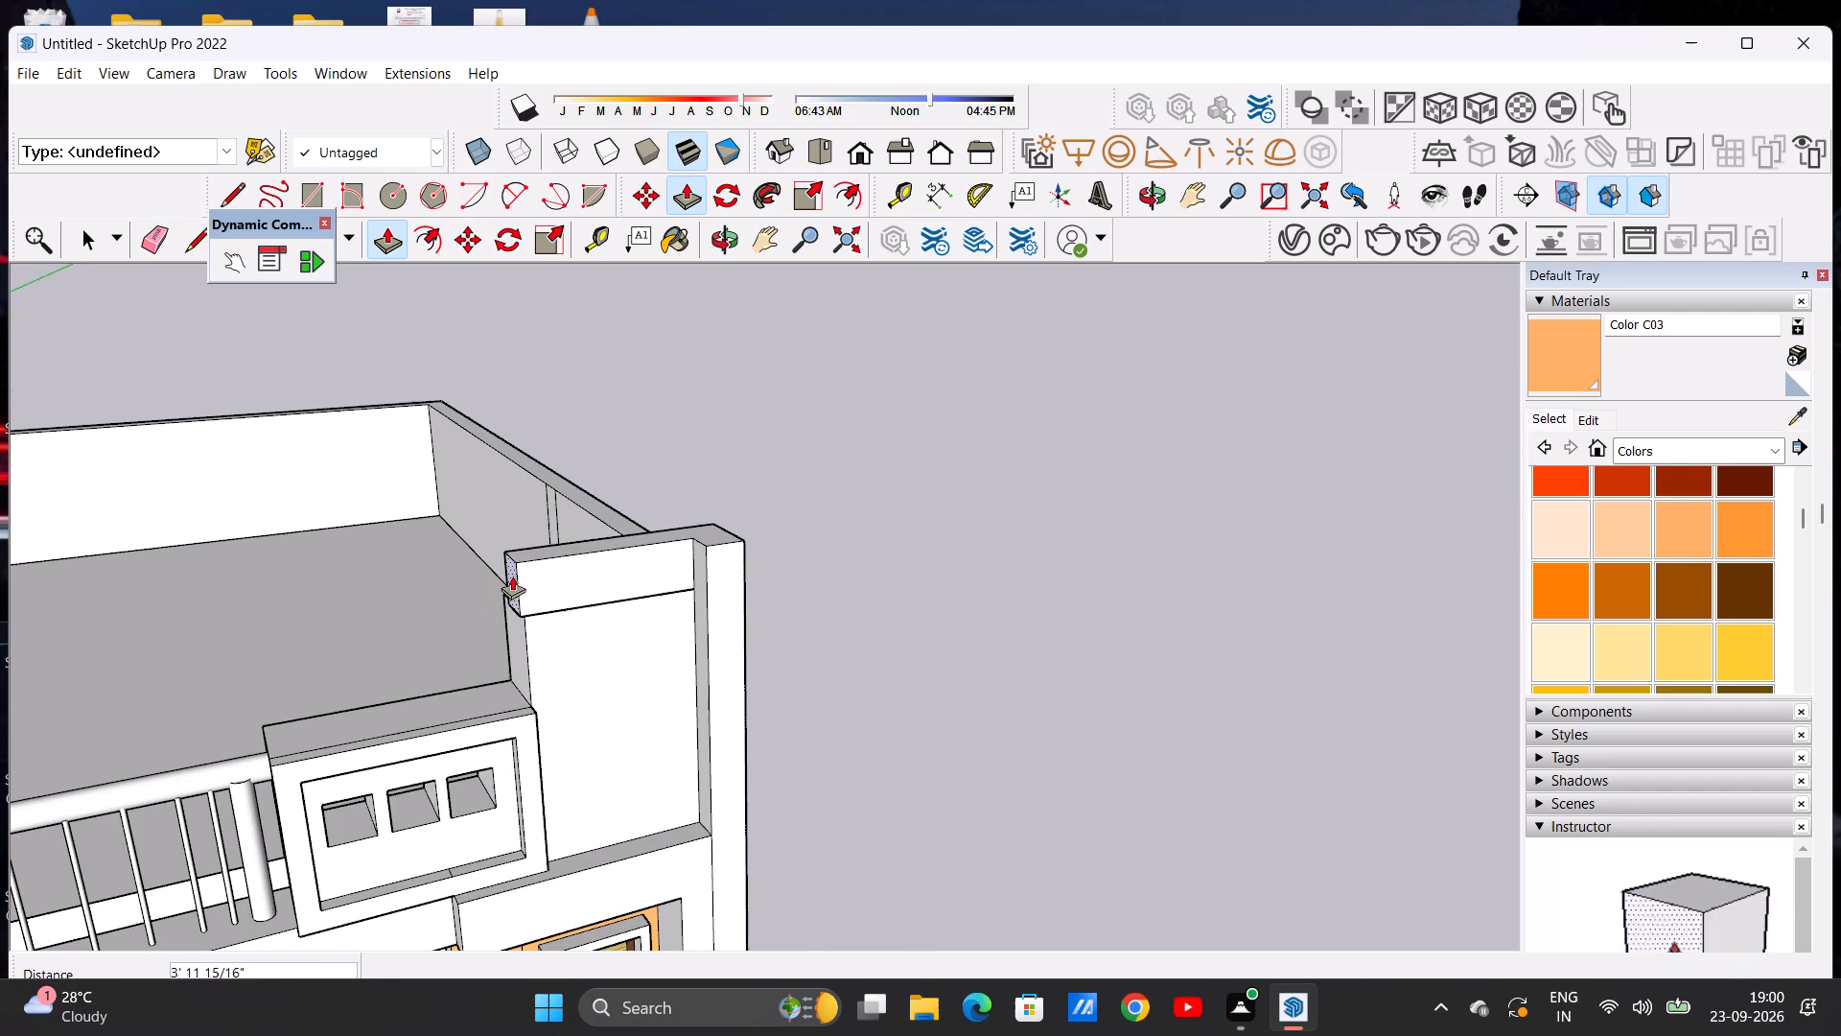
{"action": "scroll", "coordinate": [388, 604], "scroll_direction": "down", "scroll_amount": 5}
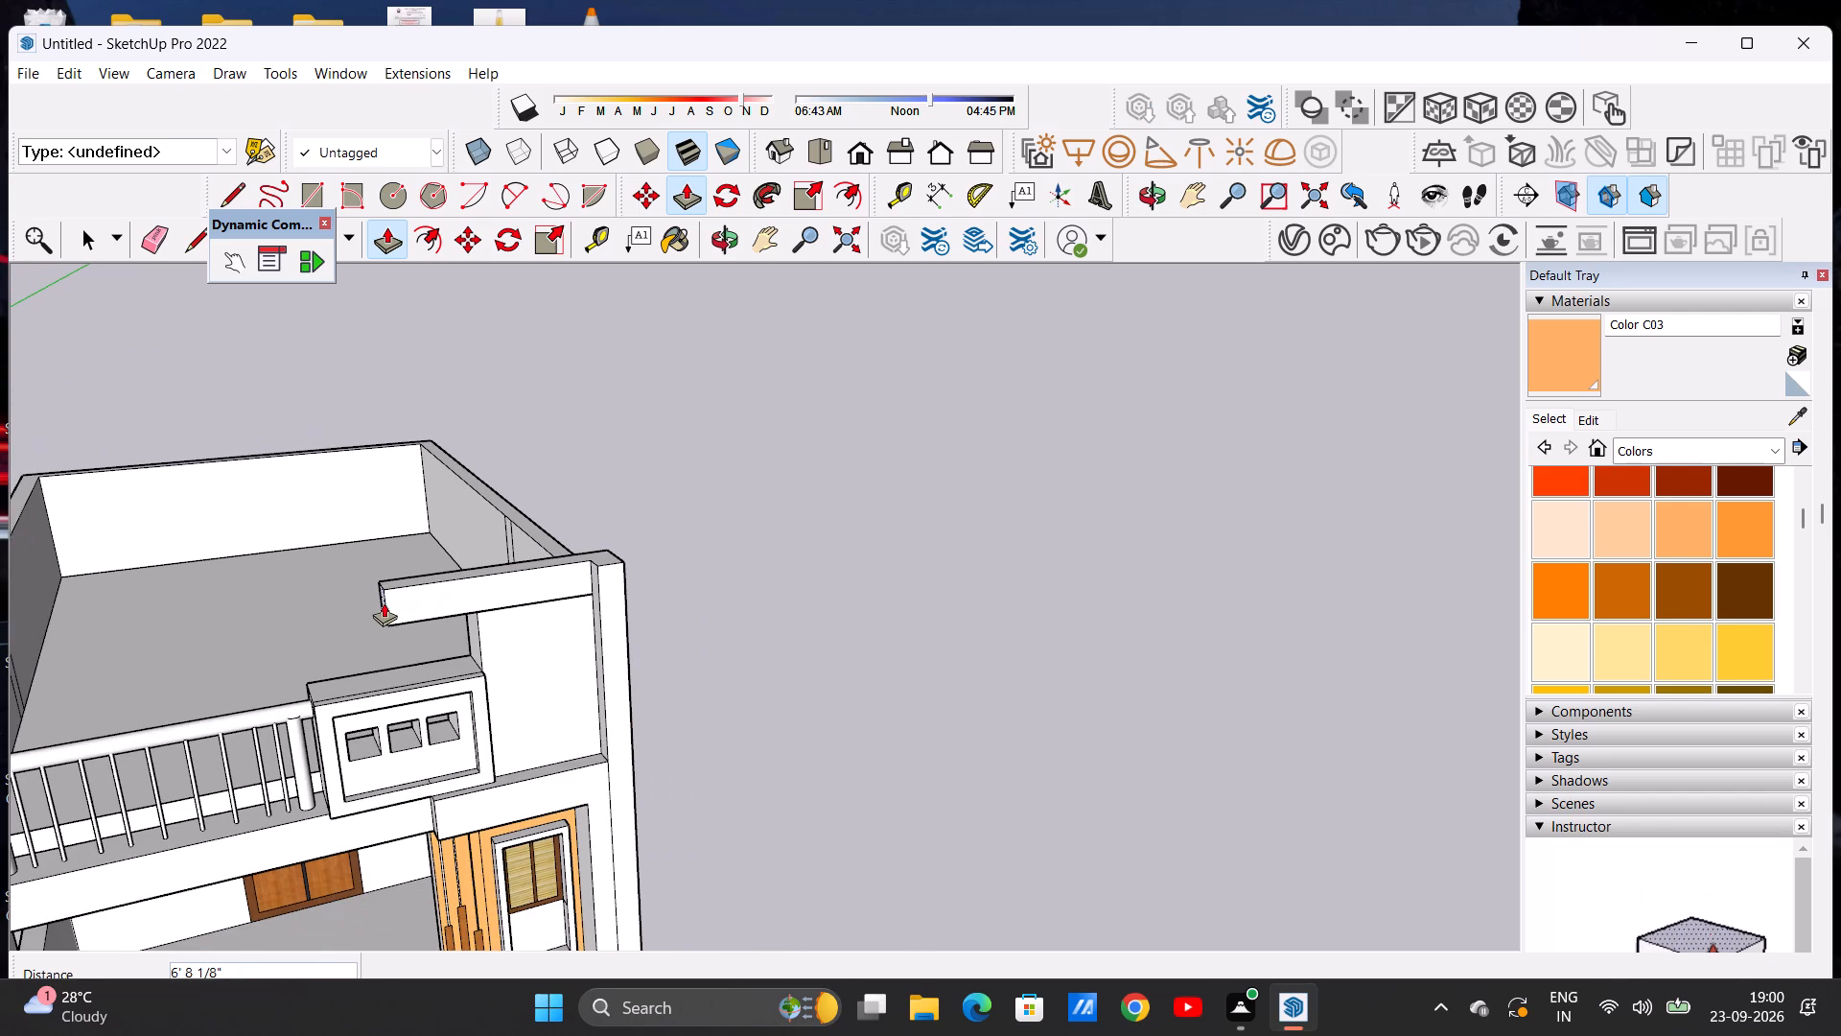
{"action": "left_click", "coordinate": [291, 598]}
Pull the beam's terrace-side face back 9" and then about 7' 3 3/4" more to form a flat roof slab.
{"action": "middle_click_drag", "start_coordinate": [255, 593], "coordinate": [568, 595]}
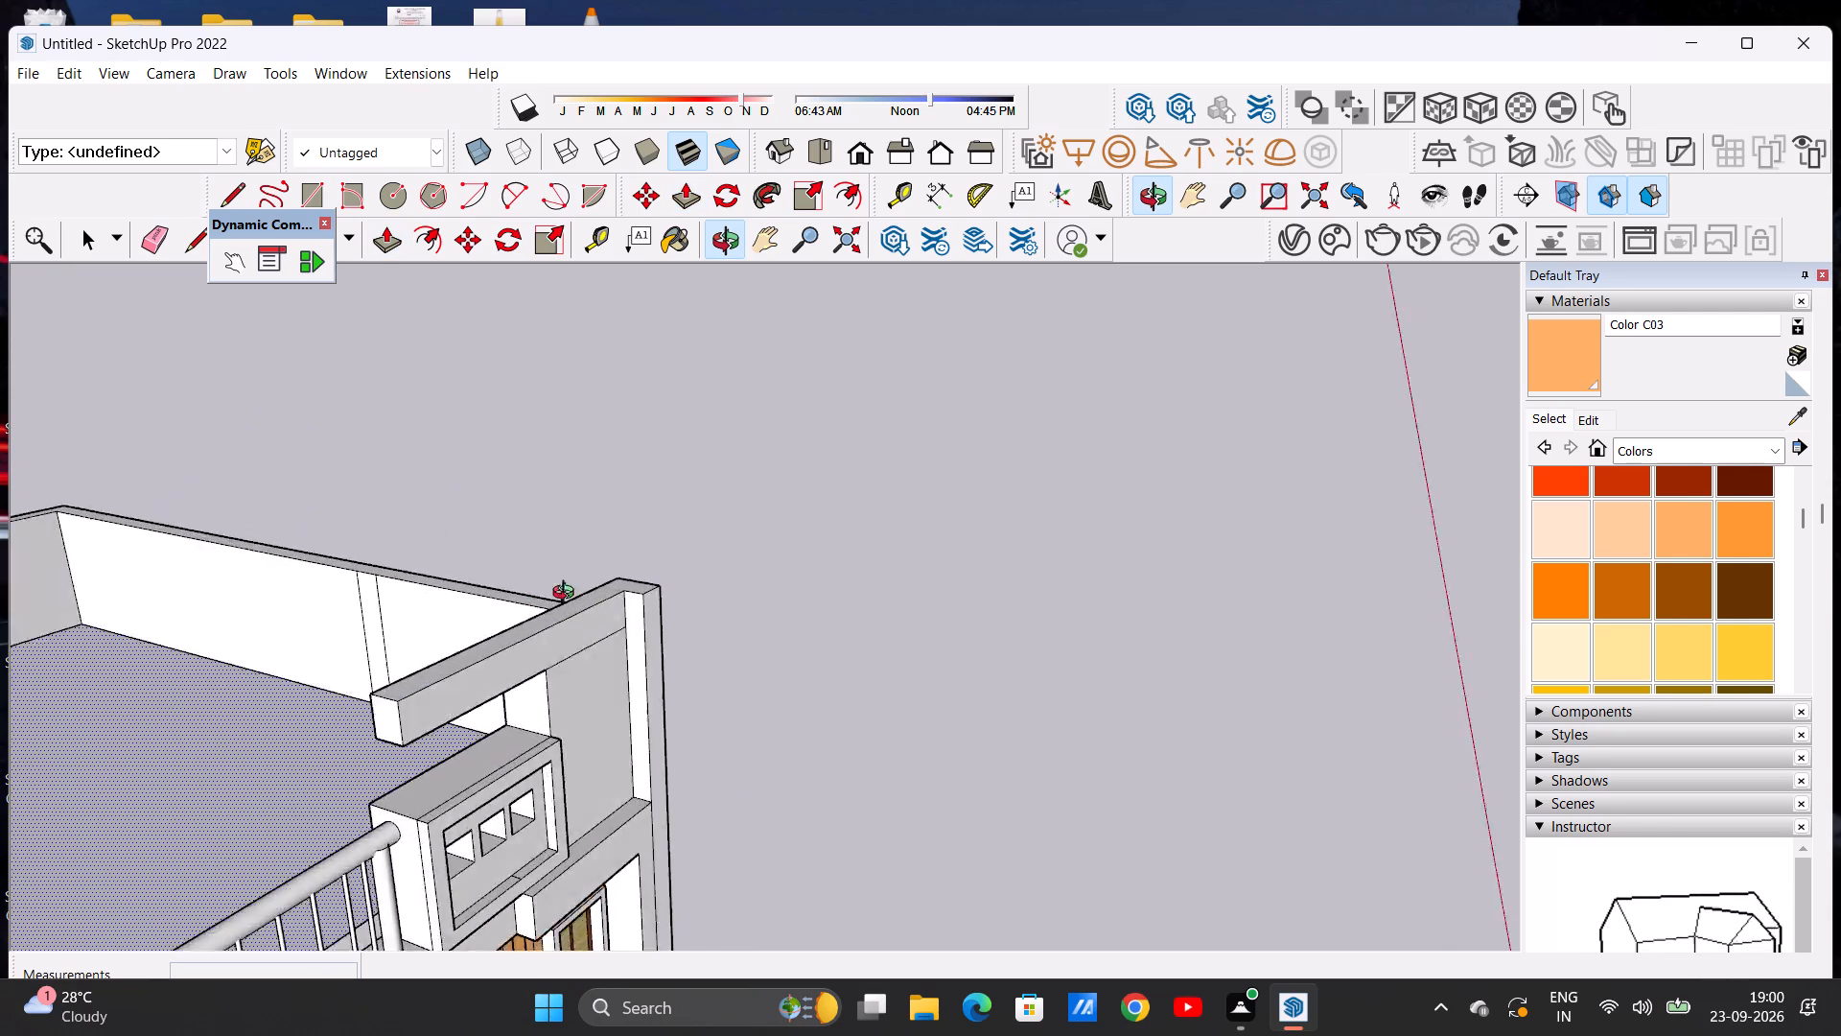
{"action": "middle_click_drag", "start_coordinate": [568, 595], "coordinate": [1022, 541]}
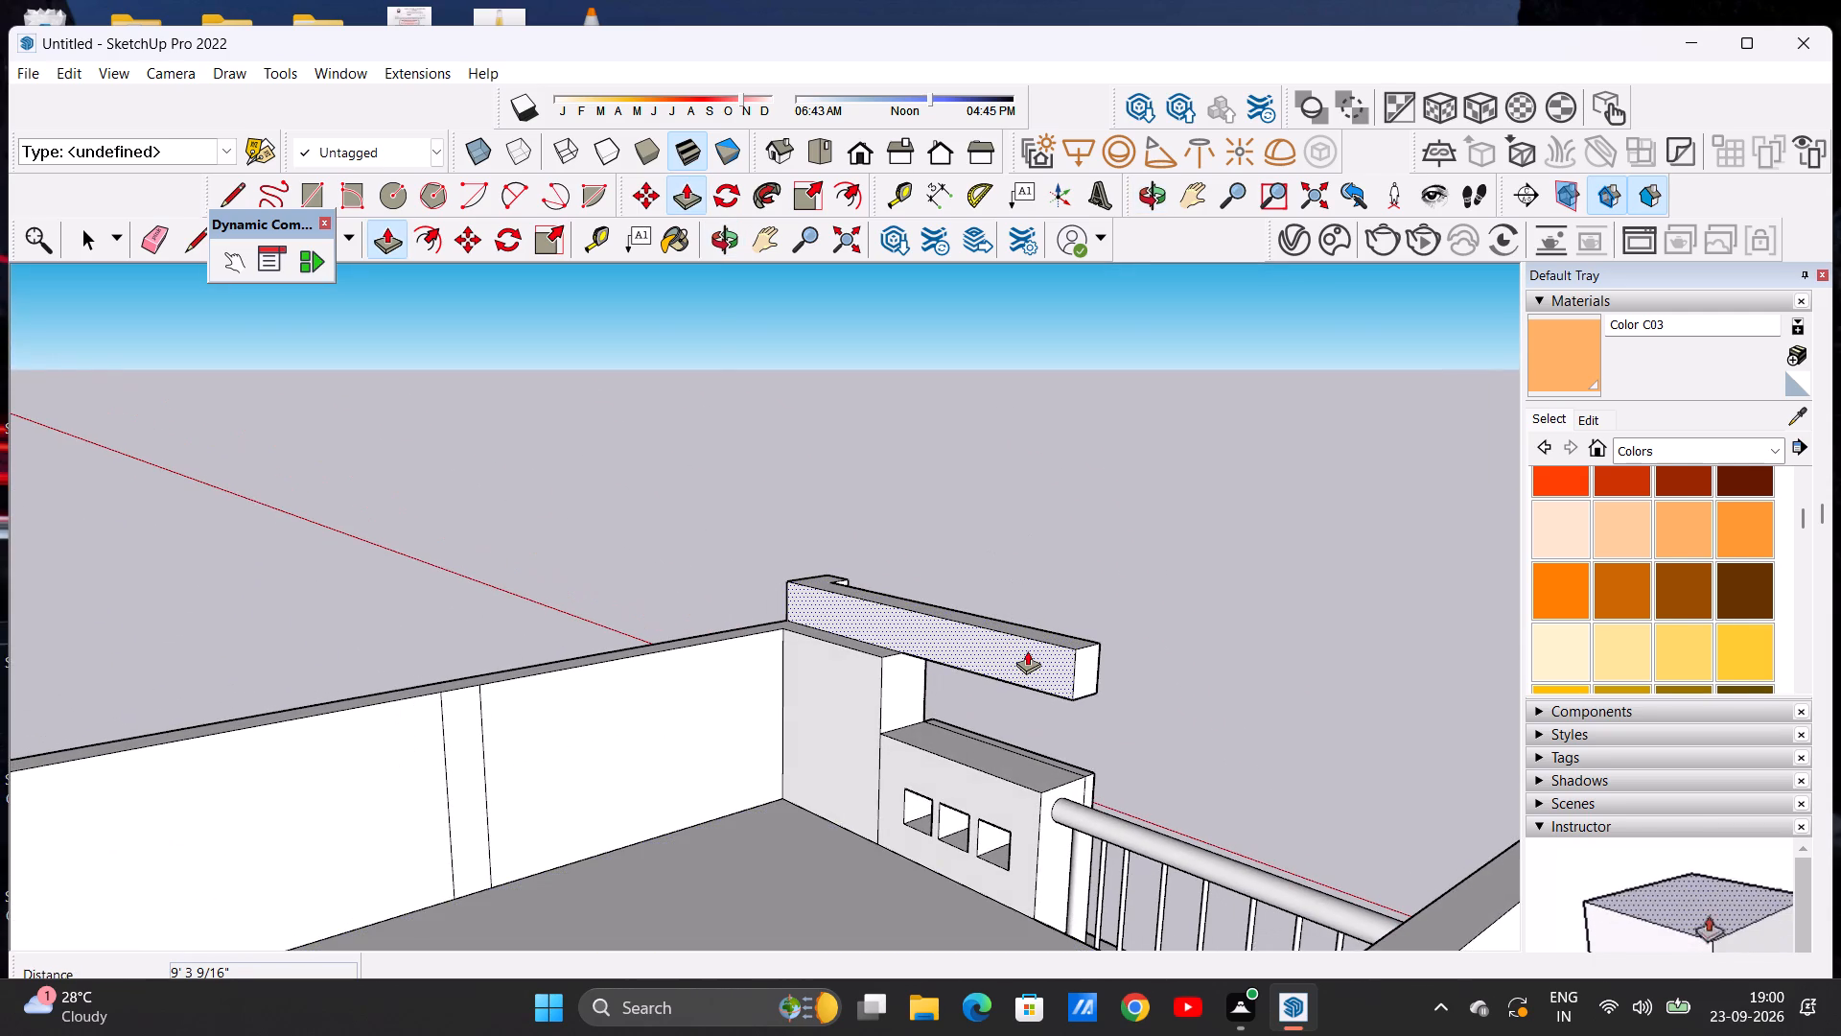
{"action": "left_click", "coordinate": [1027, 650]}
{"action": "left_click", "coordinate": [976, 649]}
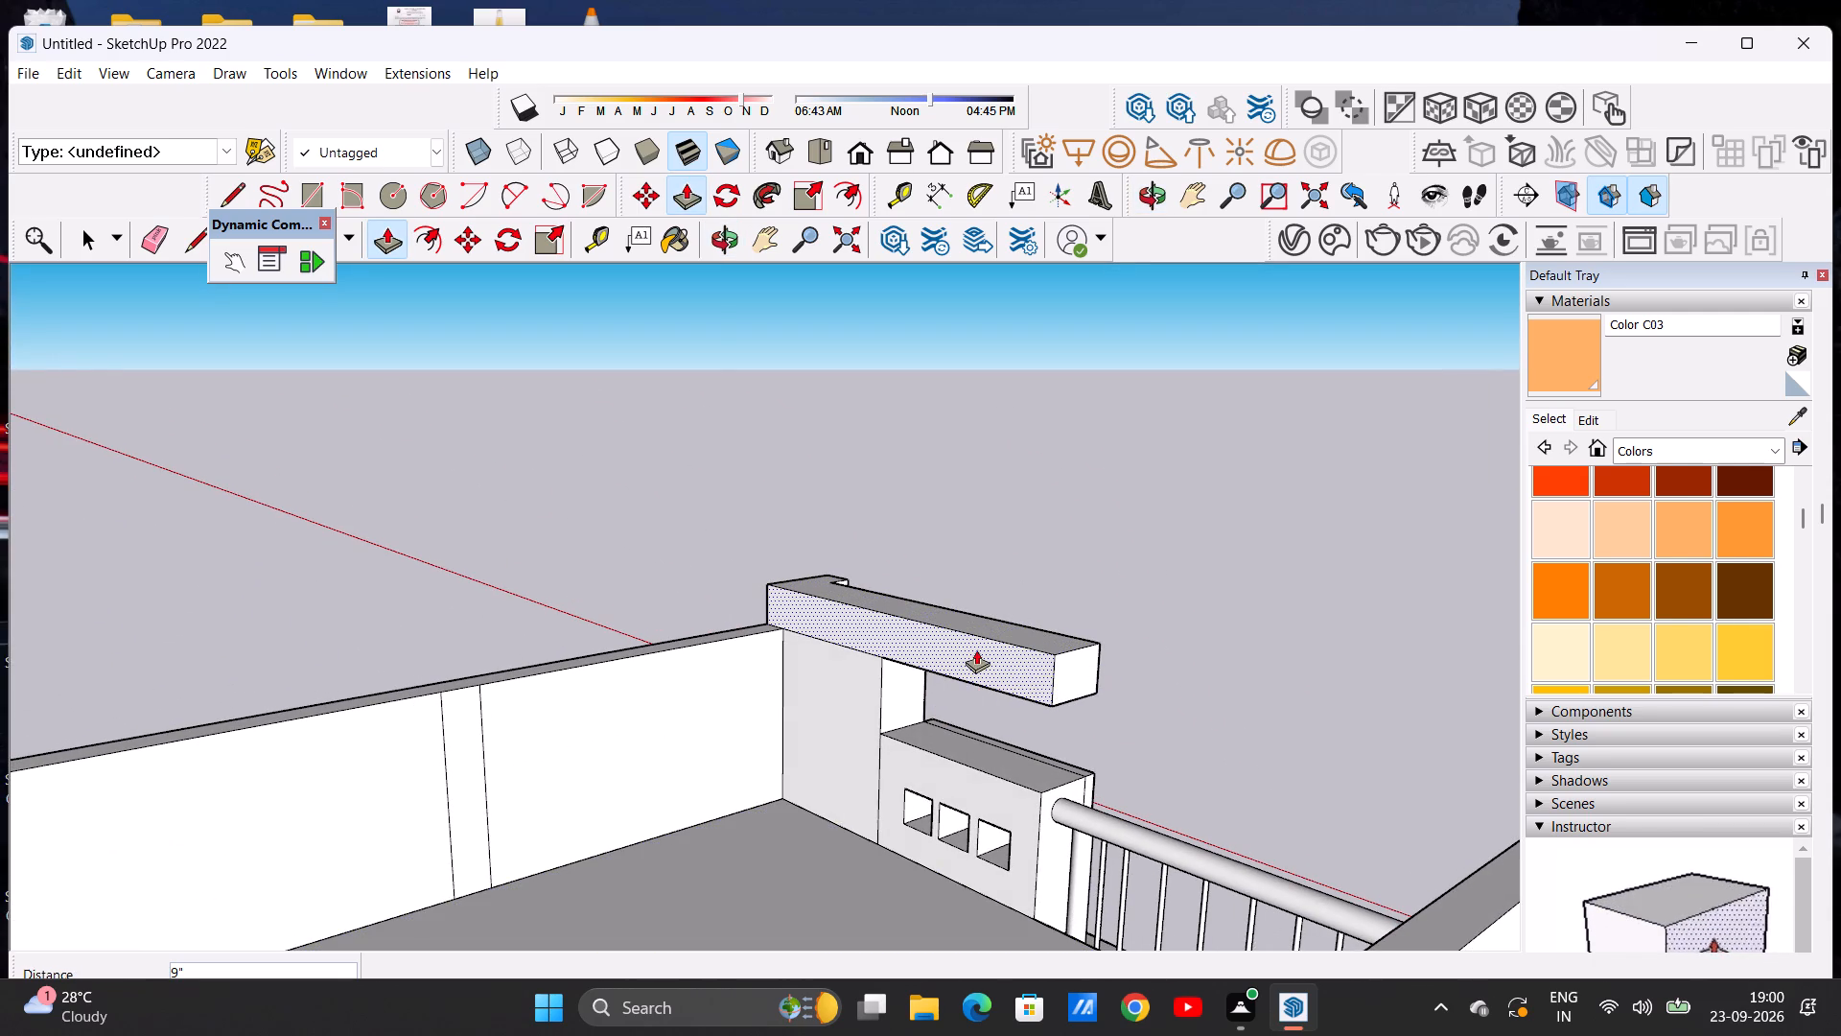
{"action": "left_click", "coordinate": [971, 644]}
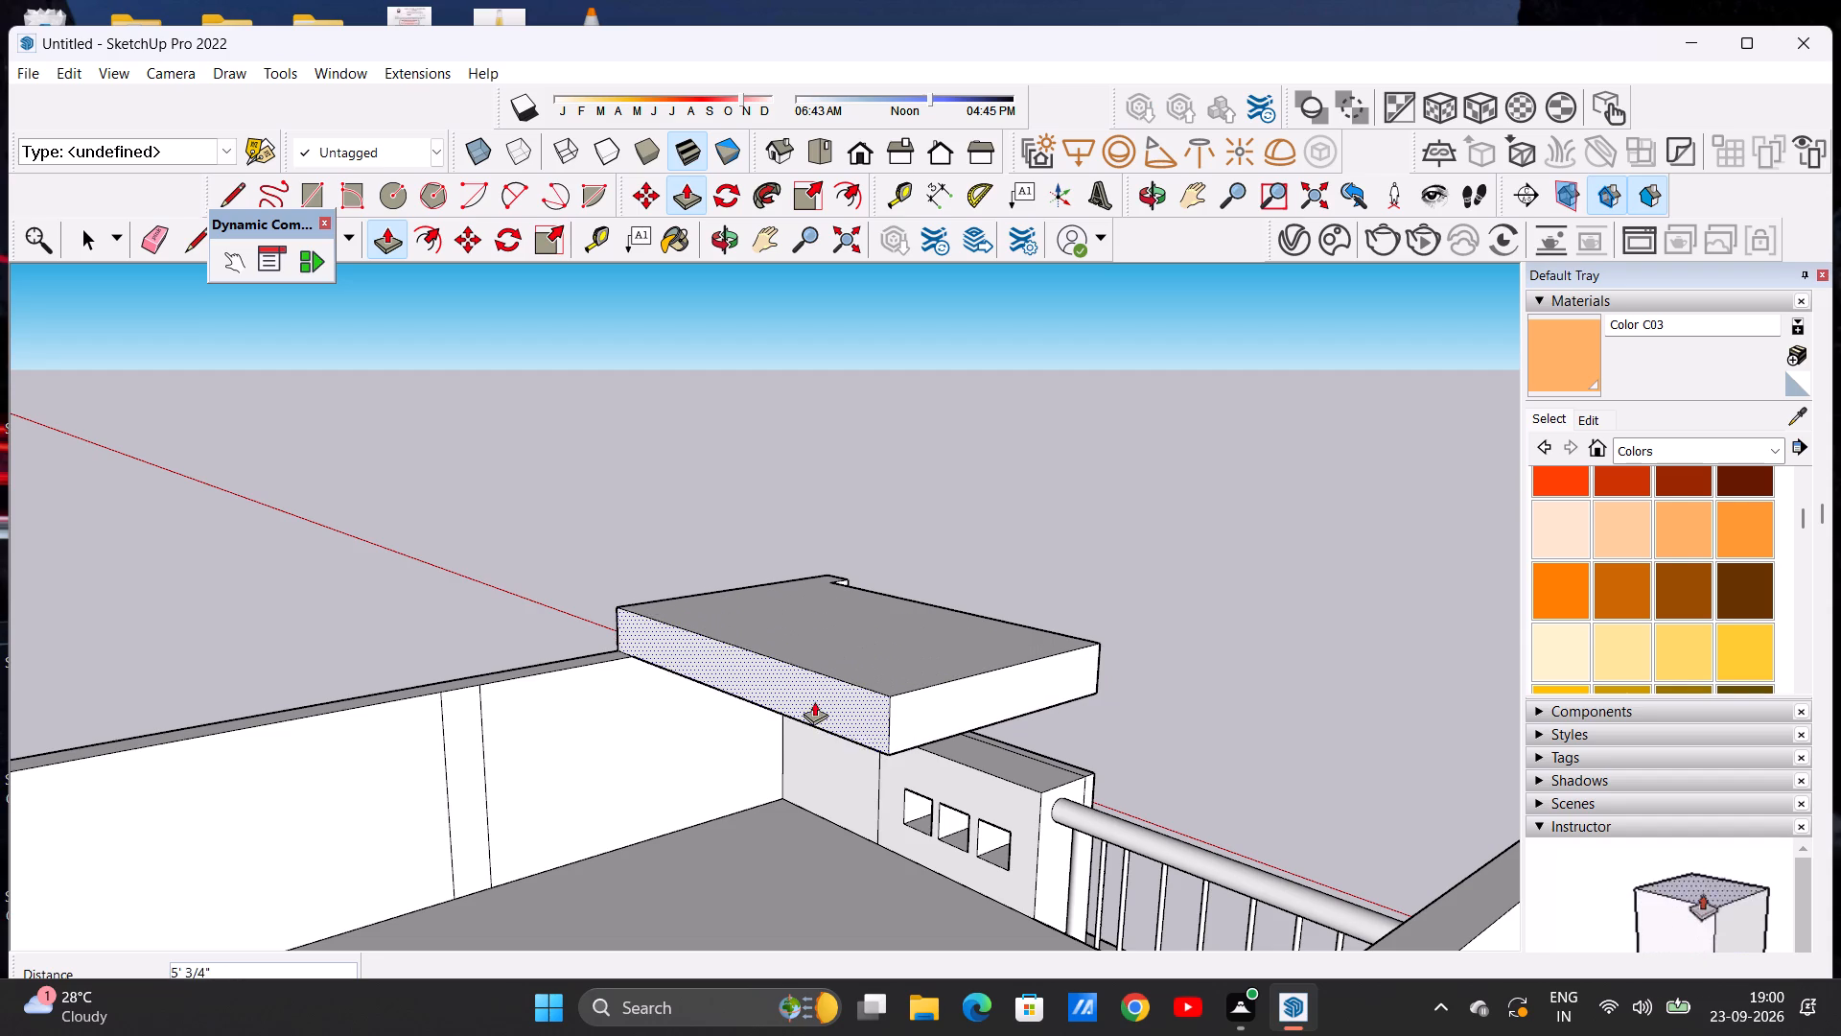
{"action": "left_click", "coordinate": [725, 713]}
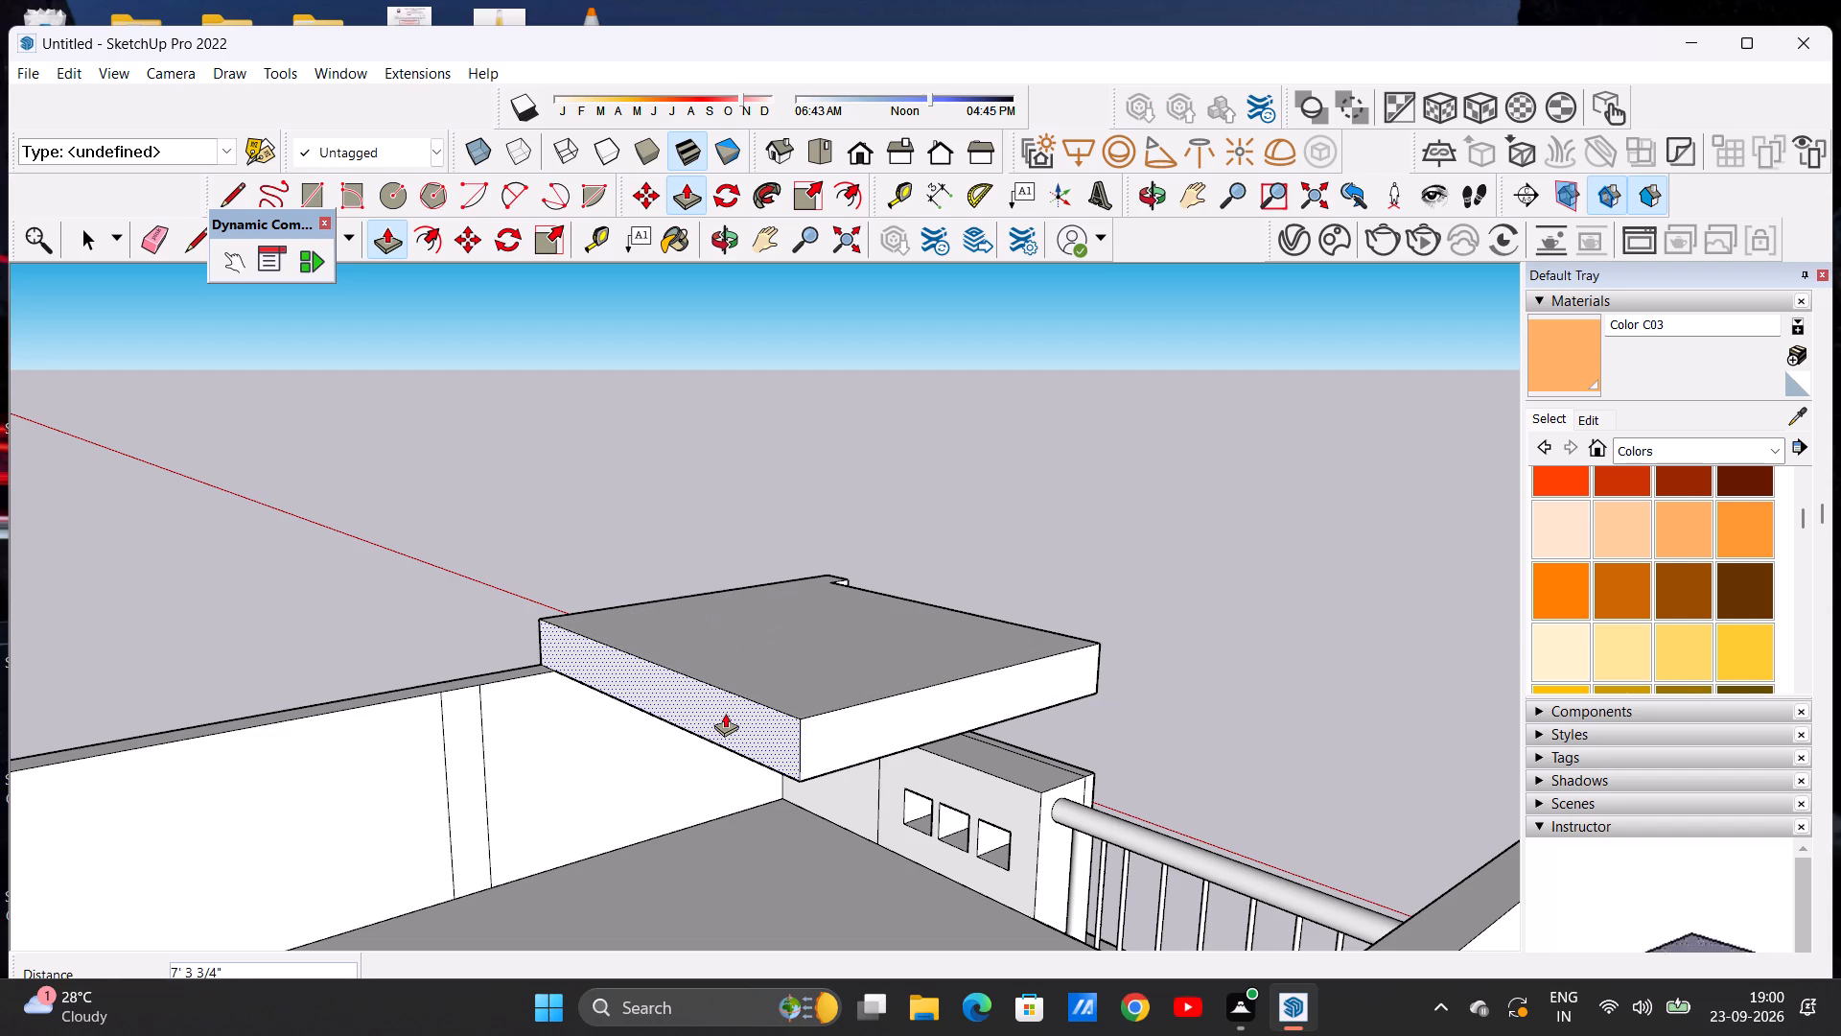
Examine the roof slab over the terrace from the side and from the front of the house.
{"action": "middle_click_drag", "start_coordinate": [789, 836], "coordinate": [640, 802]}
{"action": "scroll", "coordinate": [761, 765], "scroll_direction": "down", "scroll_amount": 3}
{"action": "scroll", "coordinate": [808, 779], "scroll_direction": "up", "scroll_amount": 2}
{"action": "middle_click", "coordinate": [808, 779]}
{"action": "middle_click_drag", "start_coordinate": [808, 779], "coordinate": [660, 771]}
{"action": "scroll", "coordinate": [664, 771], "scroll_direction": "down", "scroll_amount": 5}
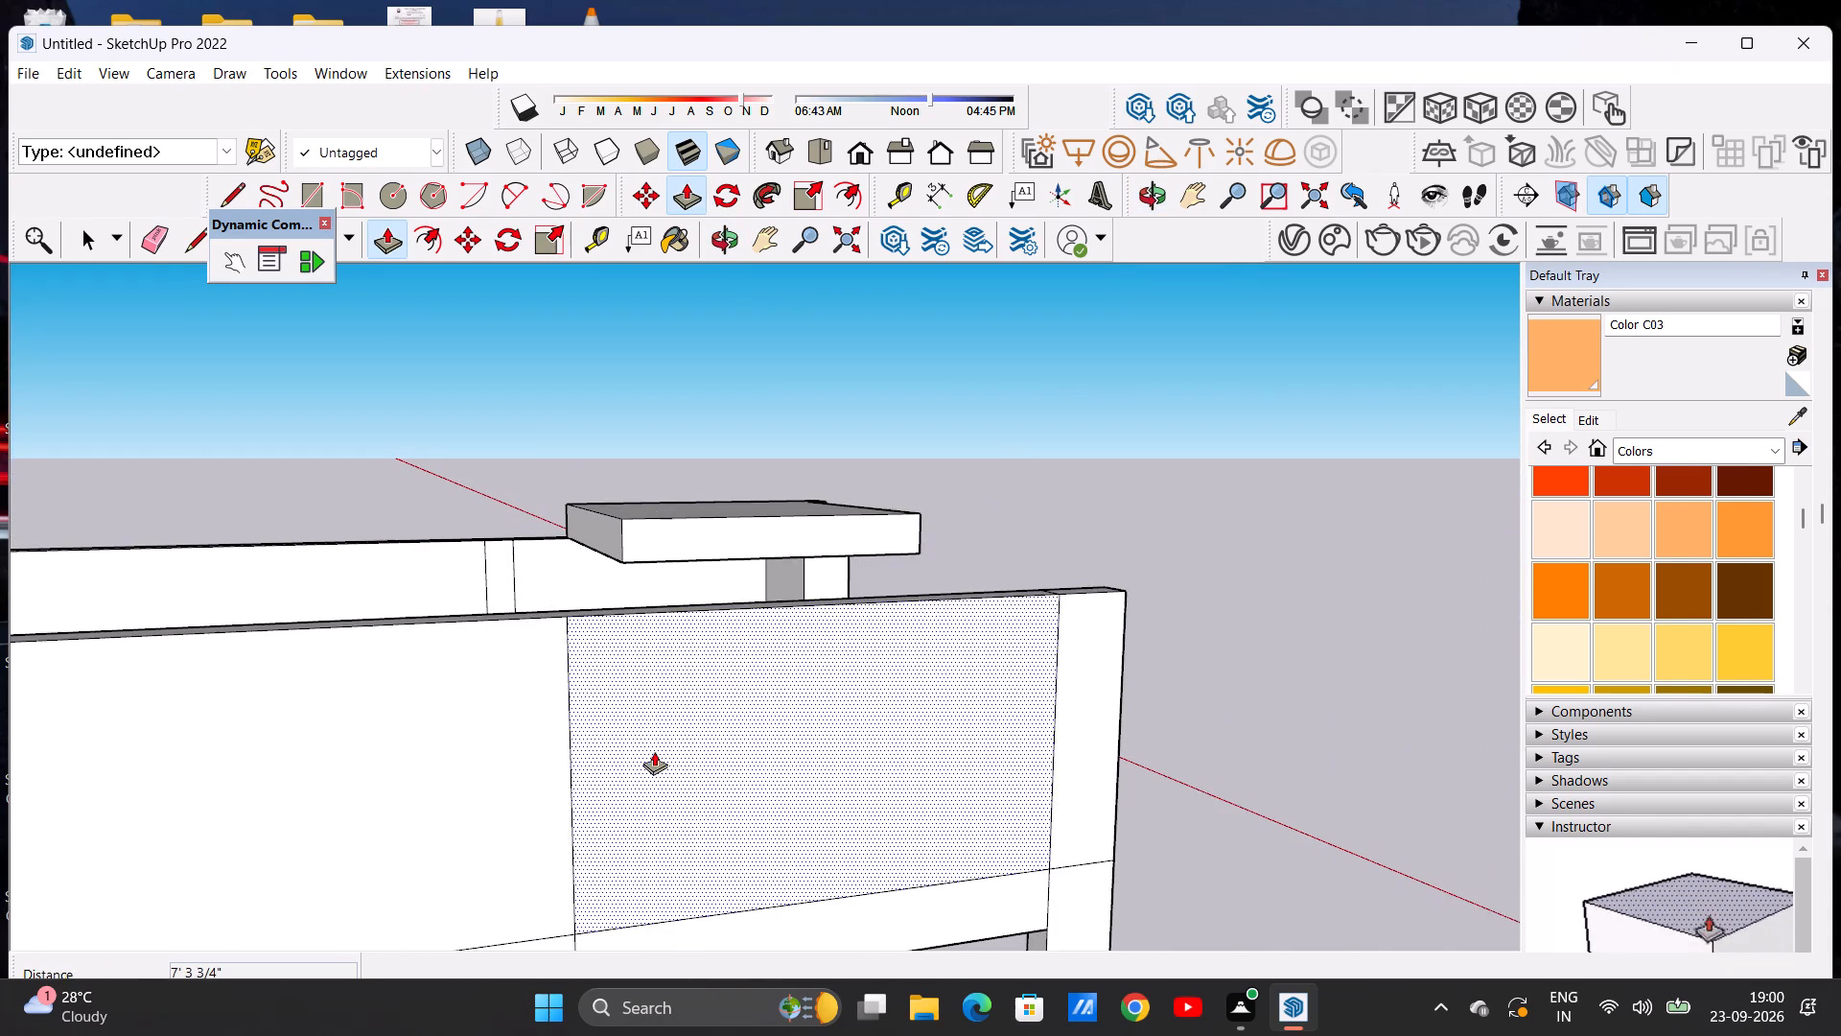
{"action": "scroll", "coordinate": [666, 731], "scroll_direction": "down", "scroll_amount": 2}
{"action": "key", "text": "space"}
{"action": "middle_click_drag", "start_coordinate": [1013, 605], "coordinate": [343, 601]}
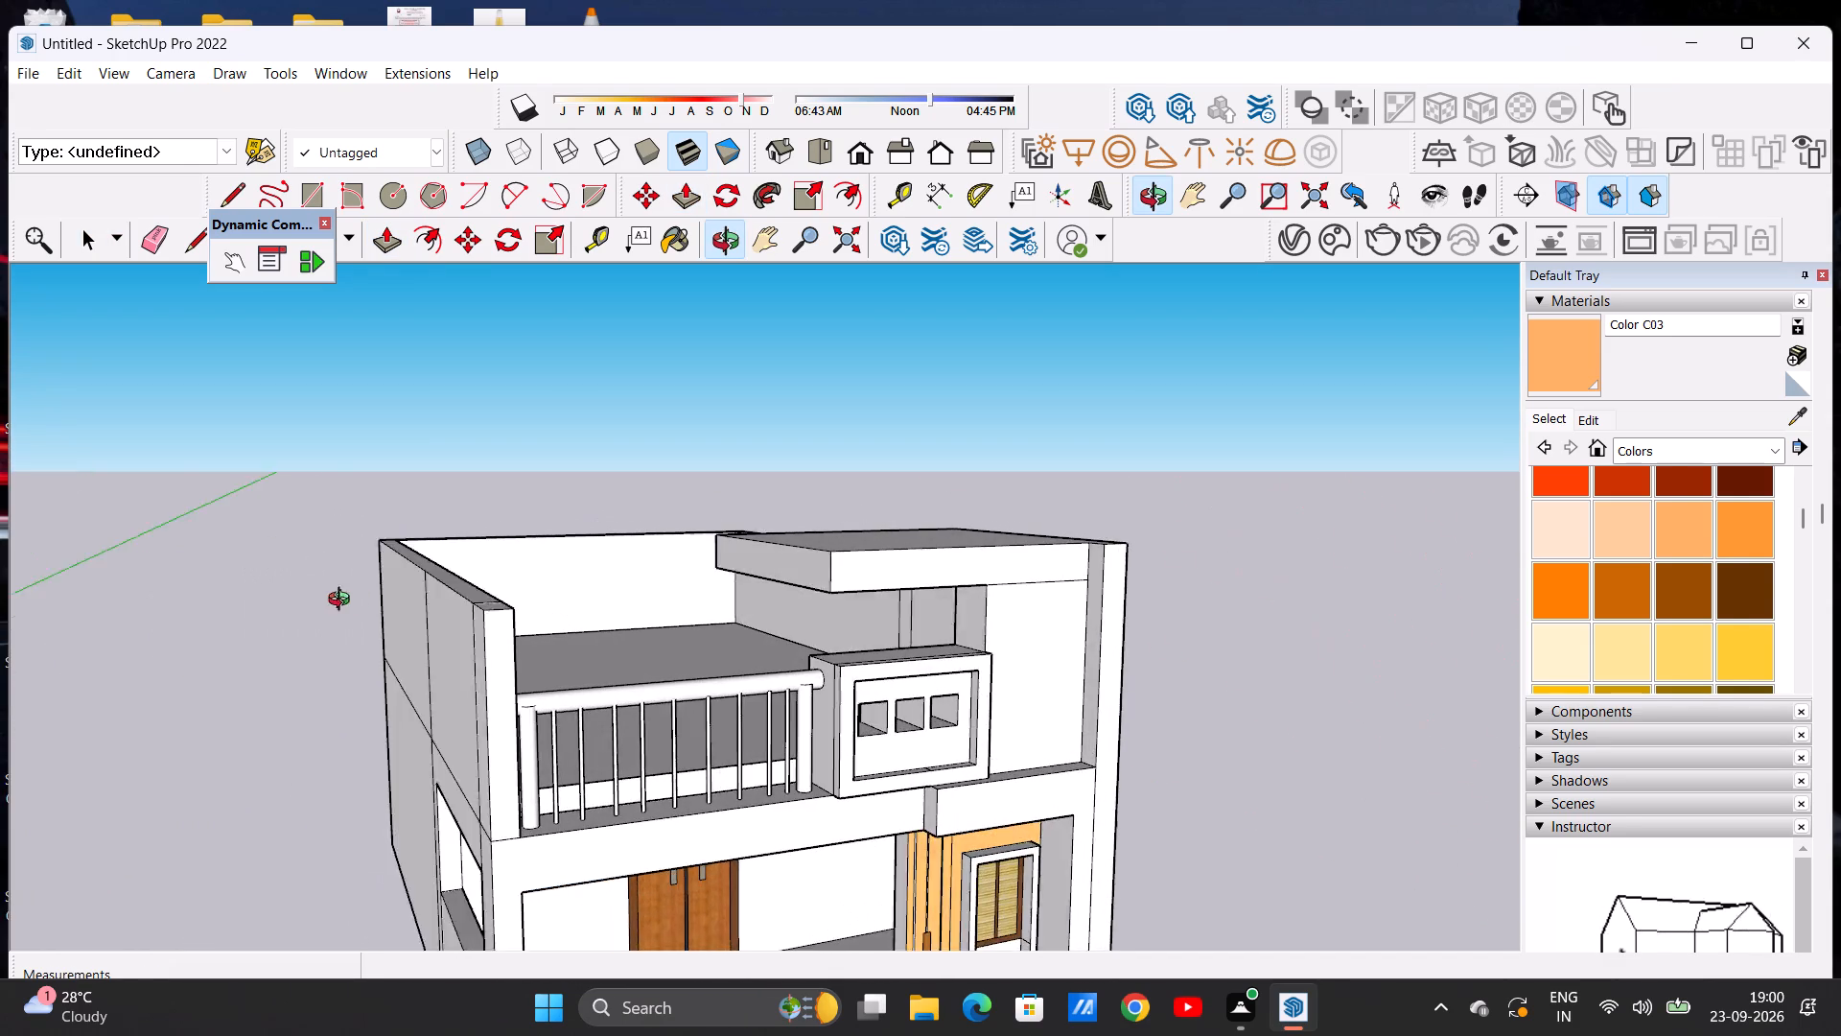
Examine the house from the front at several heights and distances, checking the roof slab, balcony, parapet box and entrance.
{"action": "middle_click_drag", "start_coordinate": [343, 601], "coordinate": [338, 601]}
{"action": "scroll", "coordinate": [786, 618], "scroll_direction": "up", "scroll_amount": 3}
{"action": "middle_click_drag", "start_coordinate": [850, 634], "coordinate": [722, 556]}
{"action": "scroll", "coordinate": [773, 563], "scroll_direction": "down", "scroll_amount": 2}
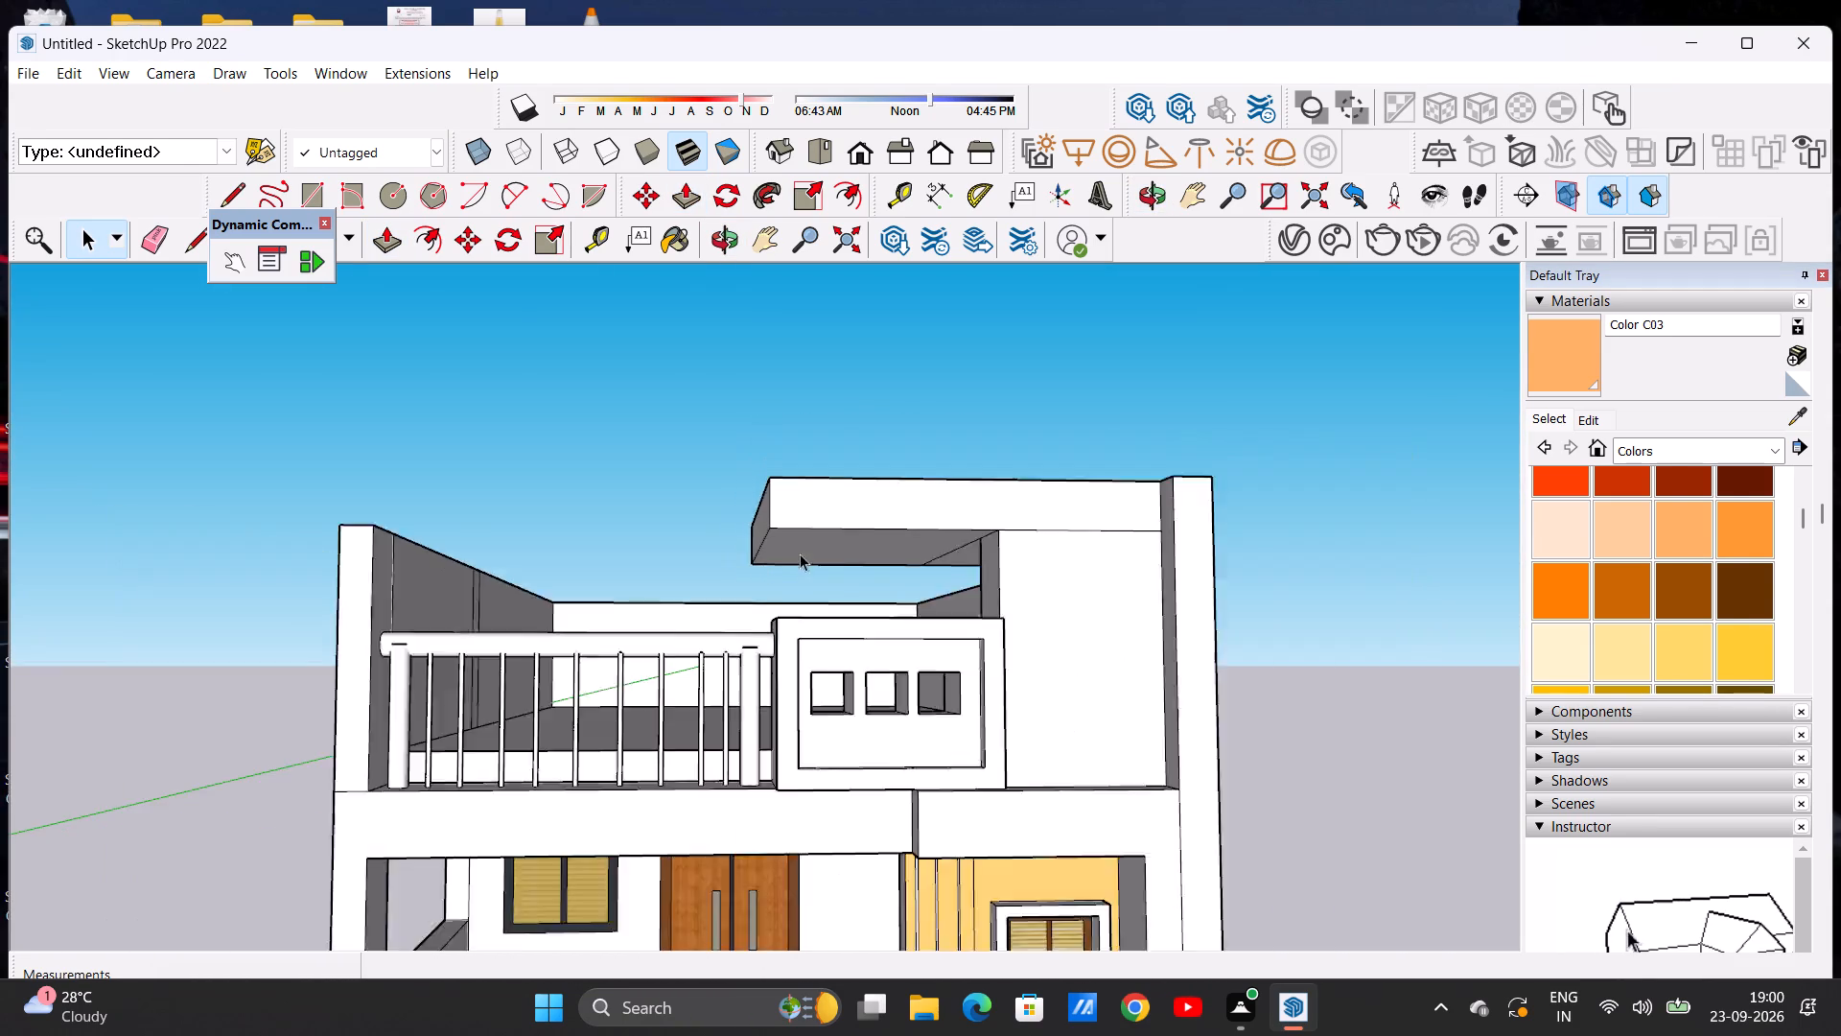
{"action": "scroll", "coordinate": [800, 553], "scroll_direction": "down", "scroll_amount": 7}
{"action": "middle_click_drag", "start_coordinate": [822, 553], "coordinate": [825, 626]}
{"action": "scroll", "coordinate": [825, 582], "scroll_direction": "up", "scroll_amount": 6}
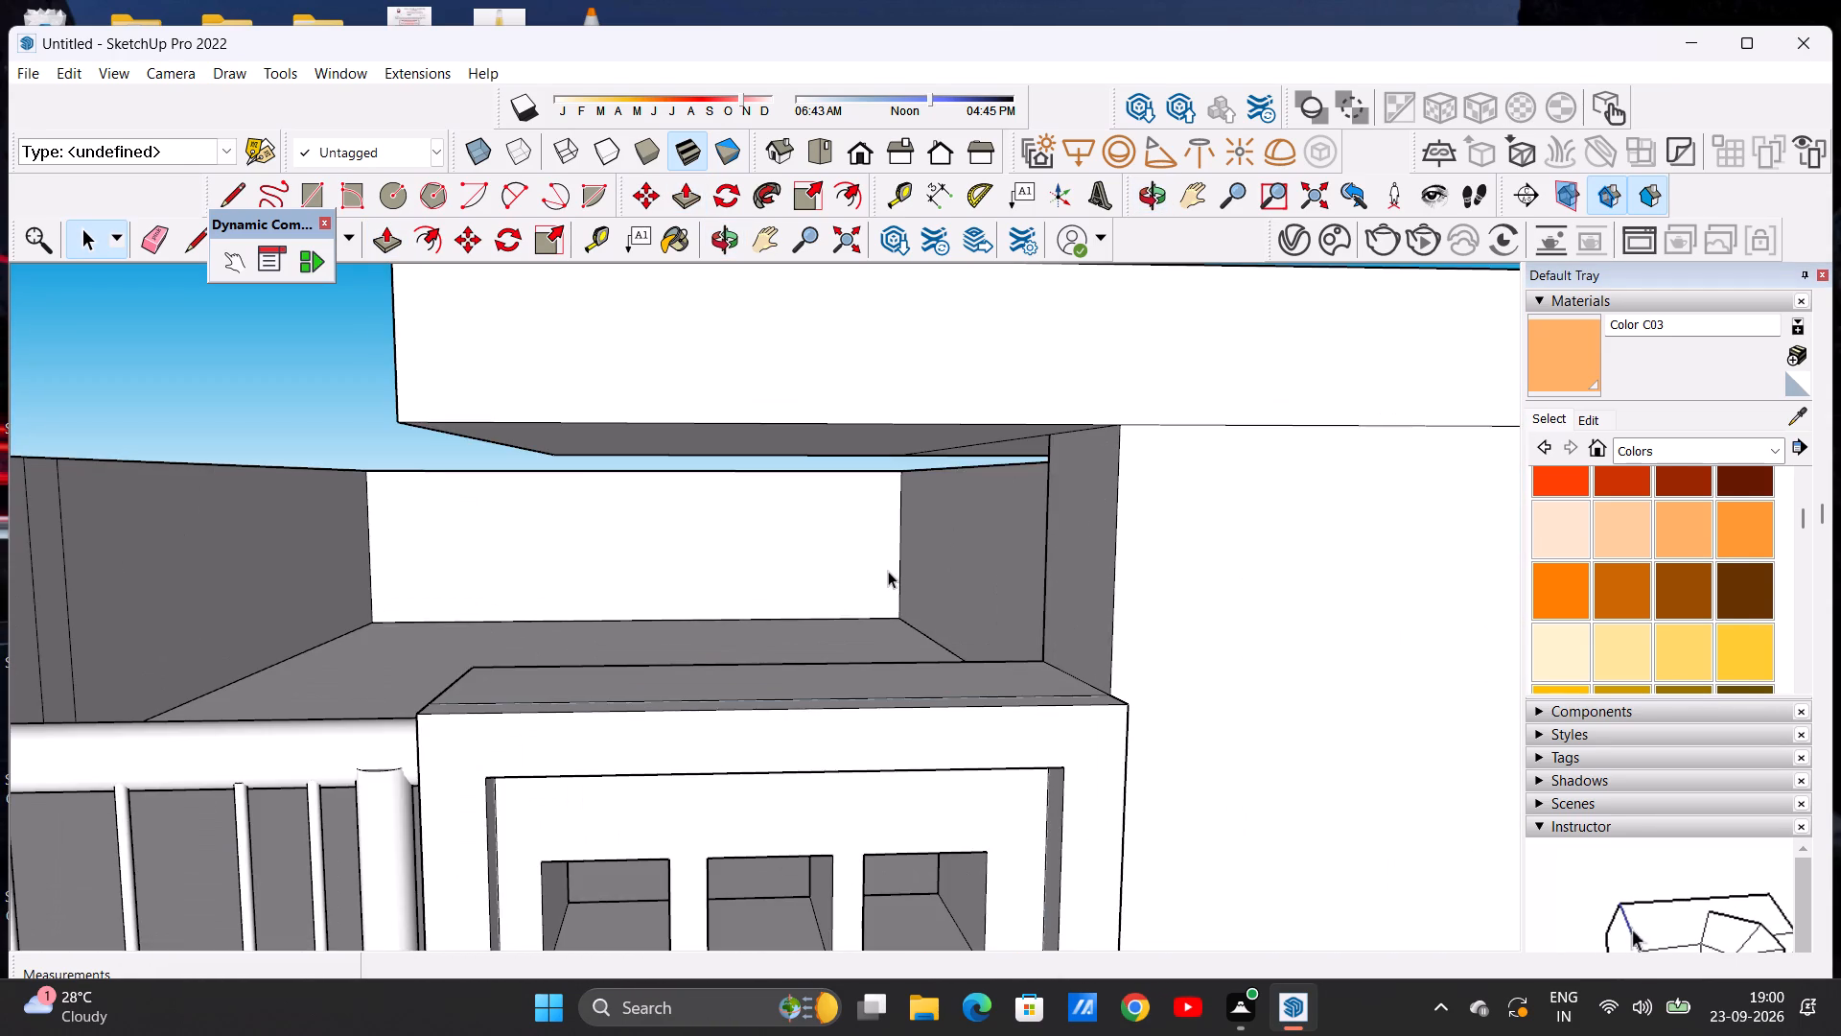
{"action": "scroll", "coordinate": [887, 563], "scroll_direction": "down", "scroll_amount": 9}
{"action": "middle_click_drag", "start_coordinate": [873, 575], "coordinate": [811, 586]}
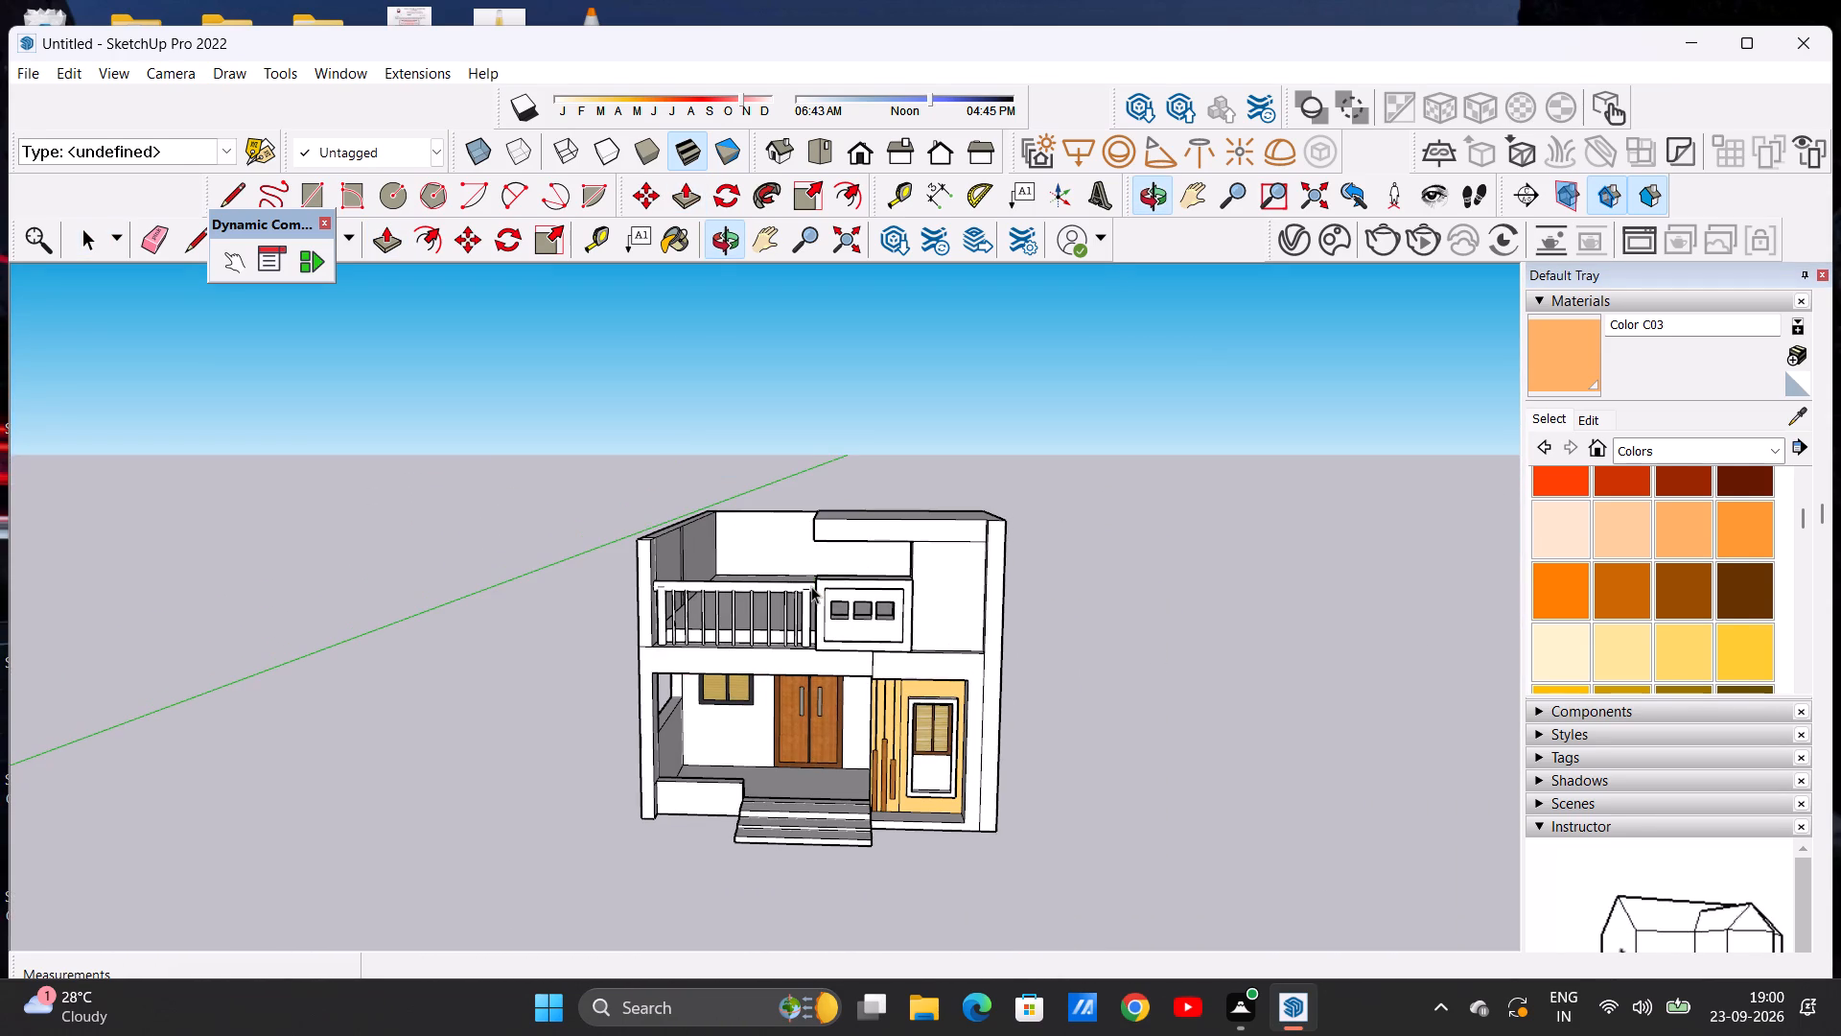
{"action": "scroll", "coordinate": [855, 538], "scroll_direction": "up", "scroll_amount": 3}
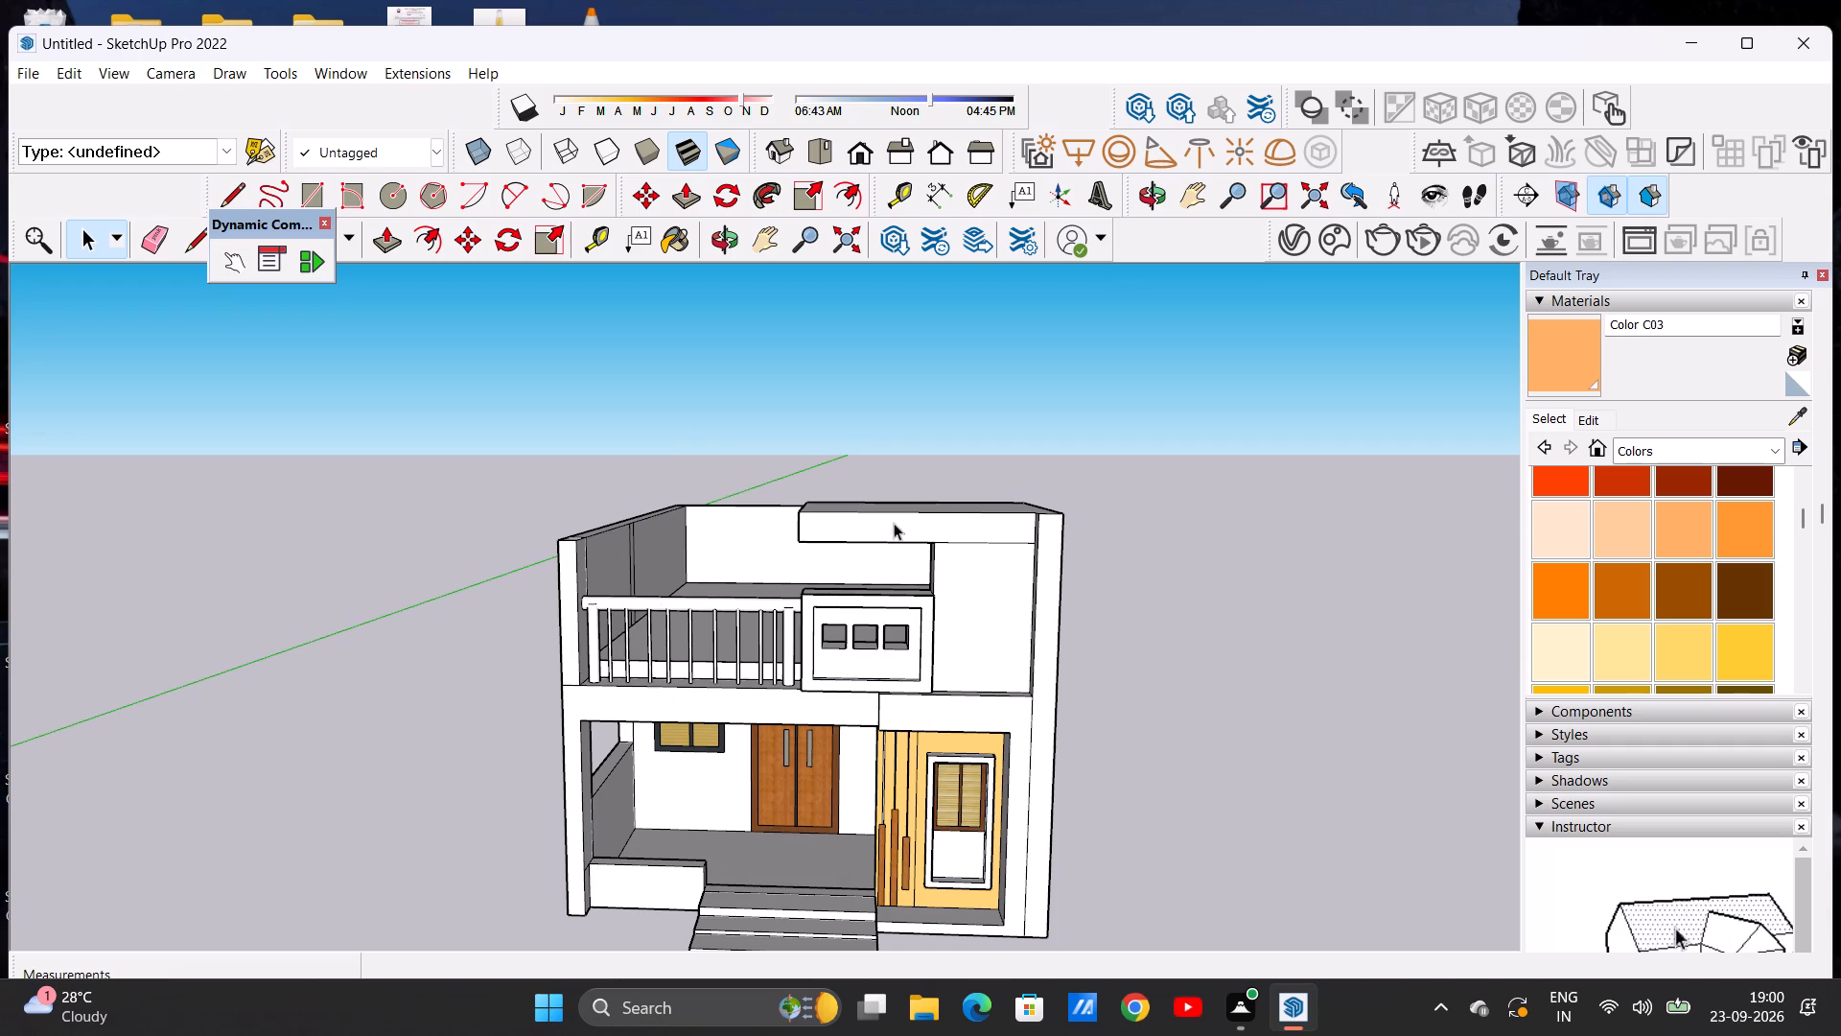
{"action": "middle_click_drag", "start_coordinate": [894, 523], "coordinate": [917, 515]}
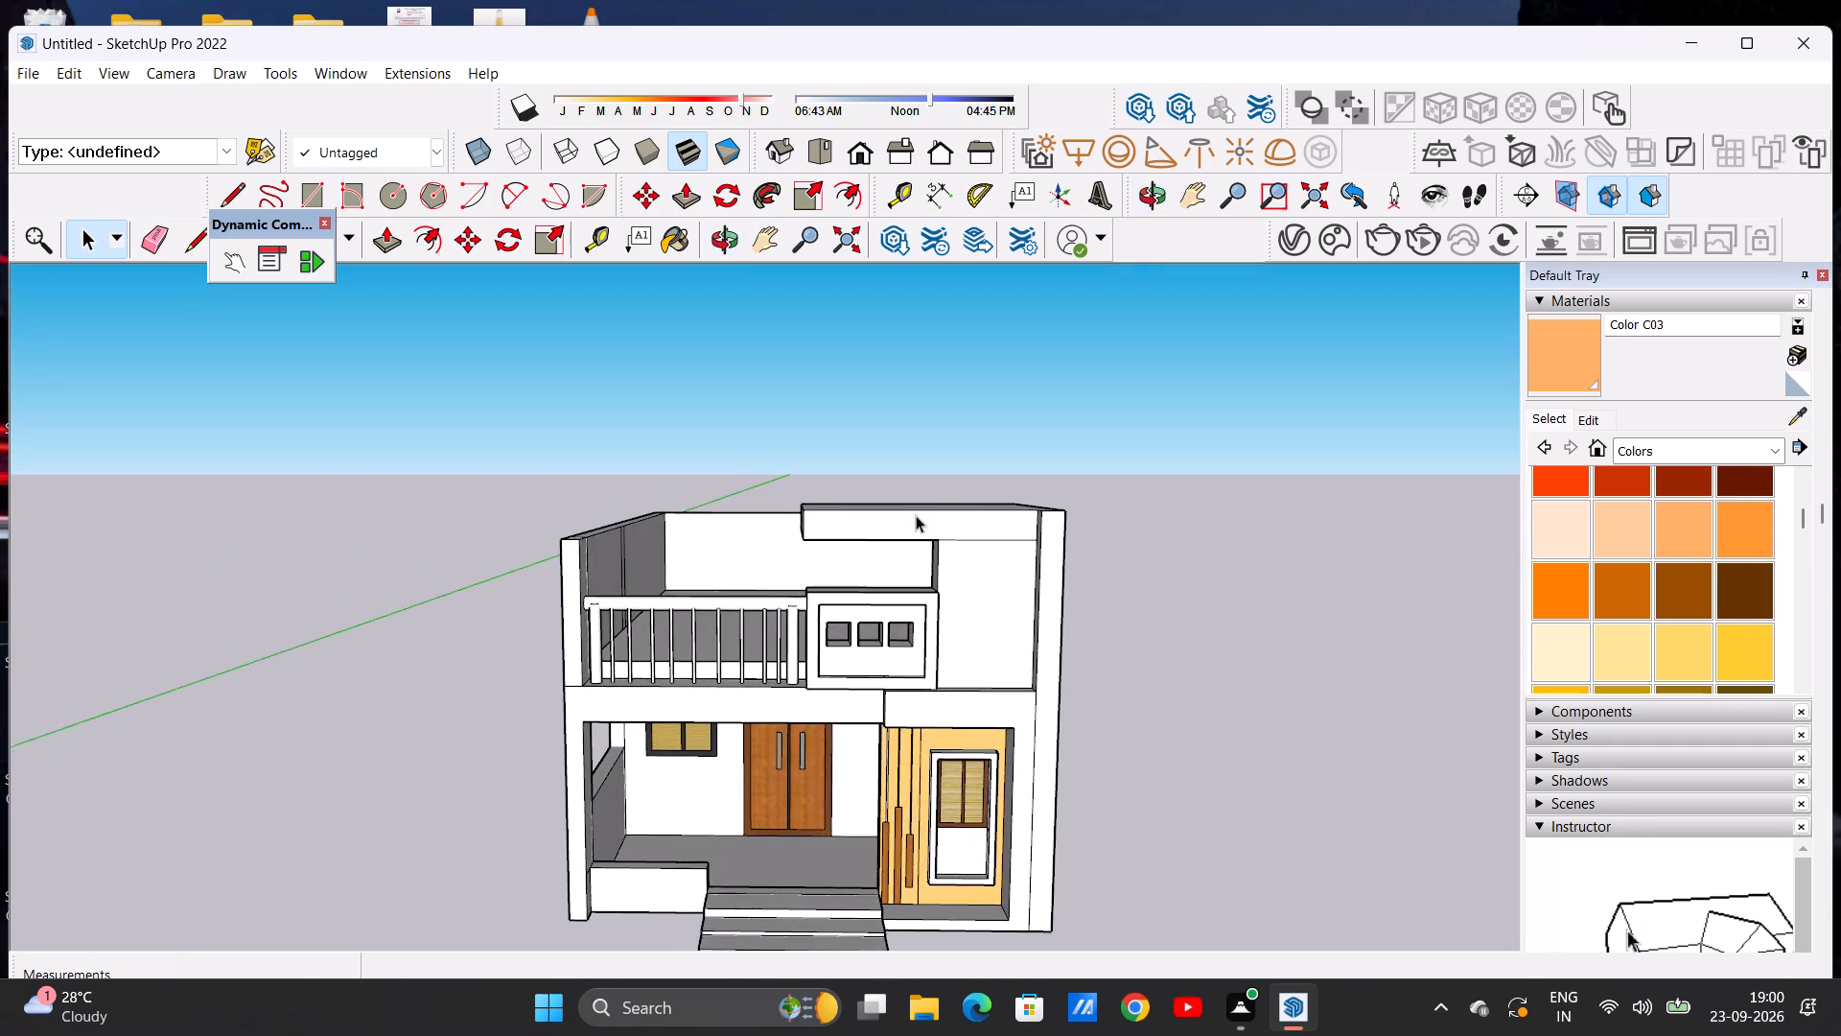
{"action": "scroll", "coordinate": [916, 515], "scroll_direction": "down", "scroll_amount": 7}
{"action": "scroll", "coordinate": [933, 574], "scroll_direction": "up", "scroll_amount": 5}
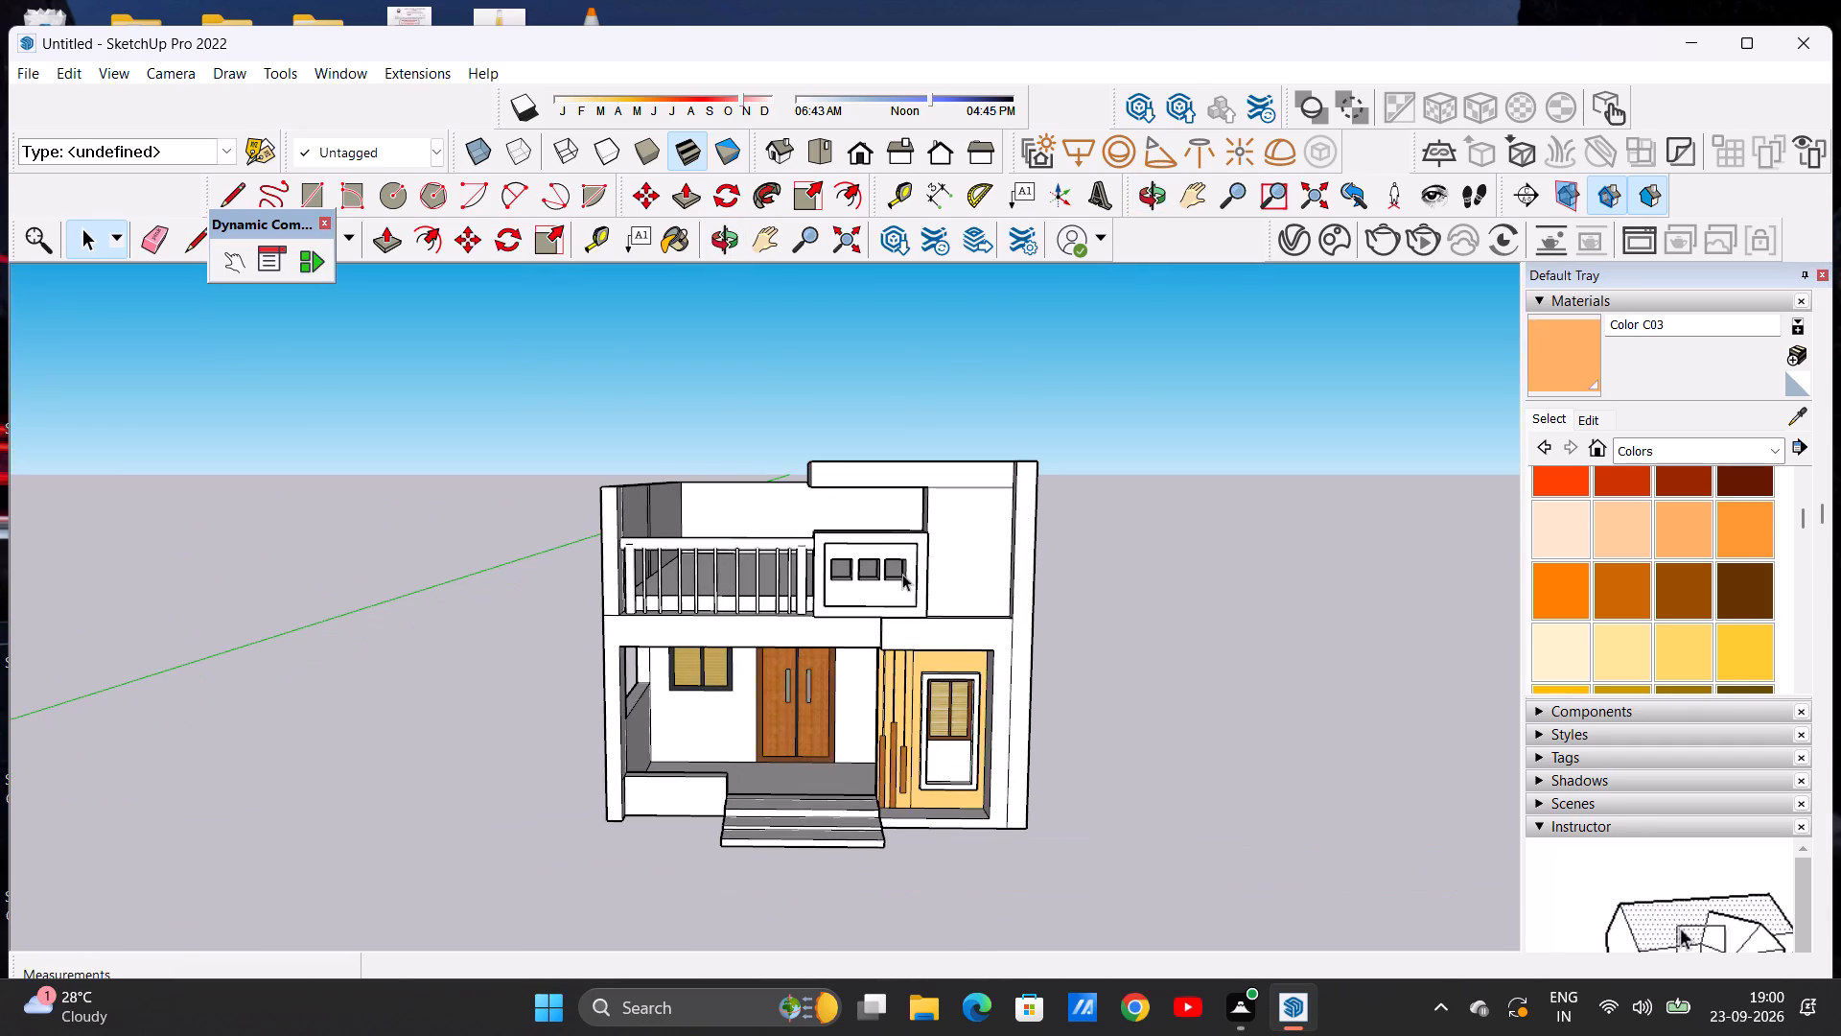
{"action": "scroll", "coordinate": [830, 589], "scroll_direction": "down", "scroll_amount": 6}
{"action": "scroll", "coordinate": [751, 705], "scroll_direction": "up", "scroll_amount": 1}
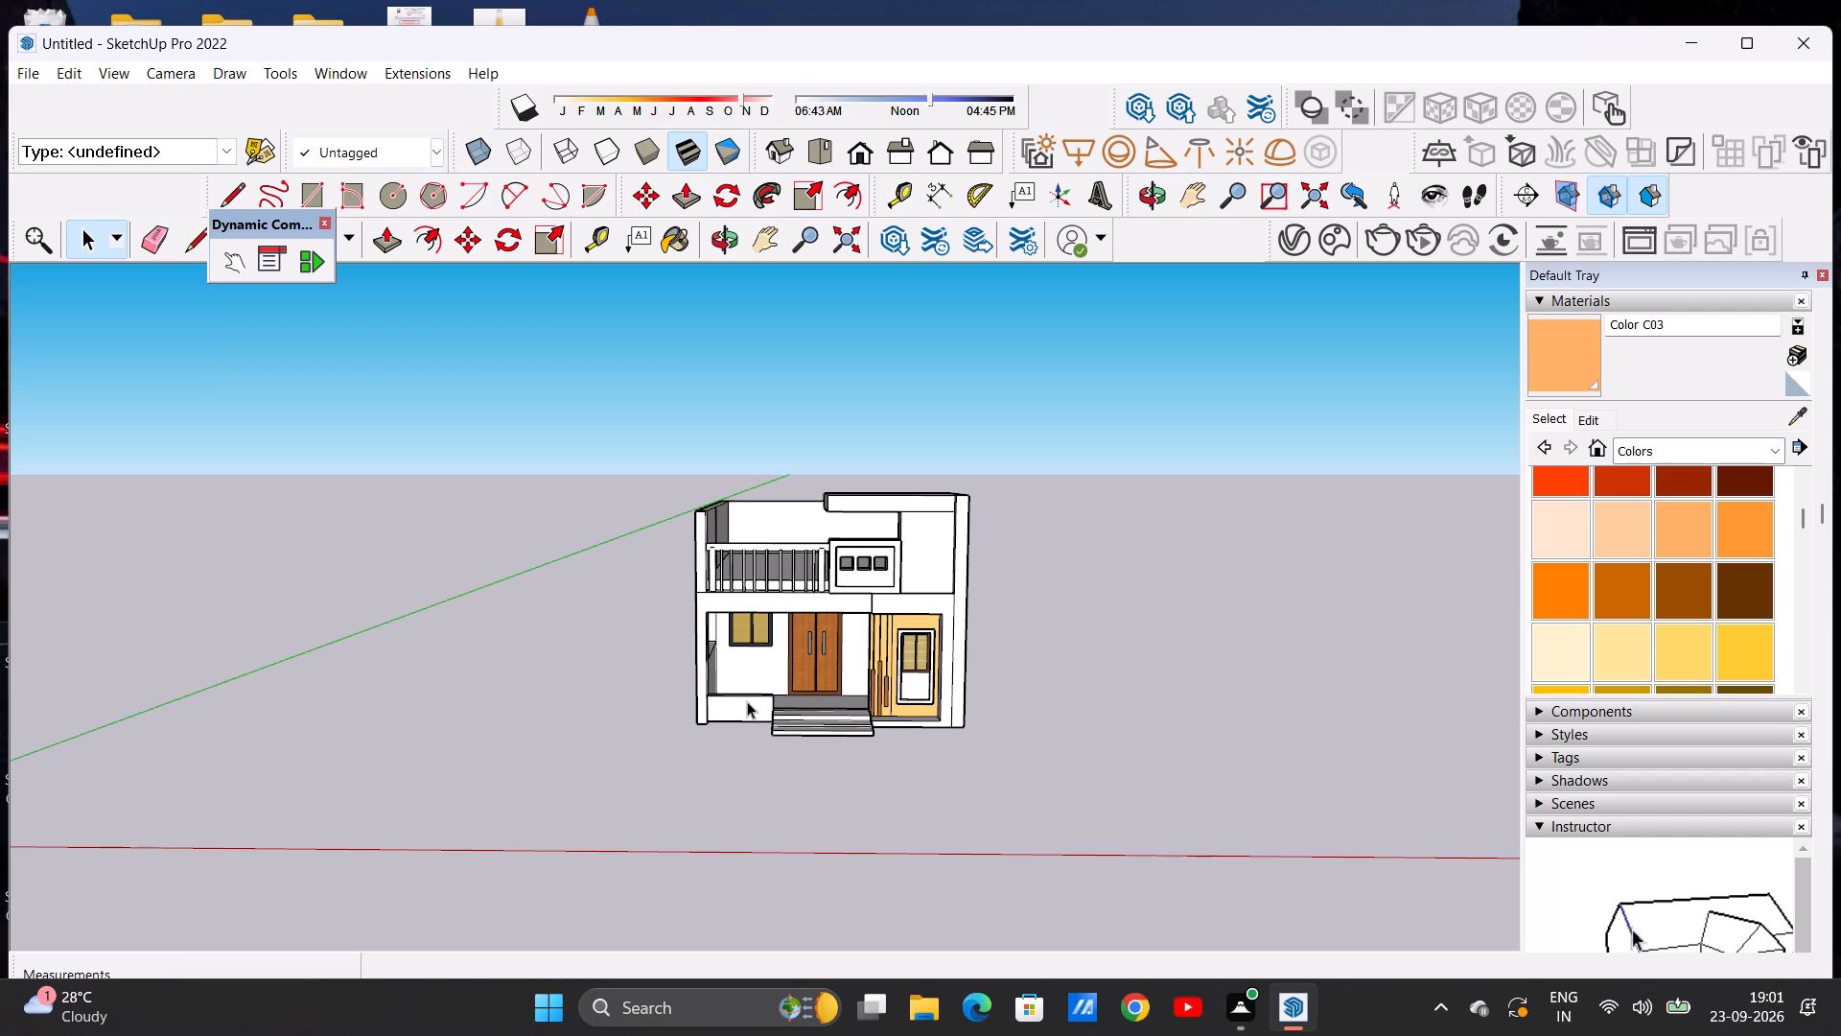
{"action": "scroll", "coordinate": [722, 664], "scroll_direction": "down", "scroll_amount": 2}
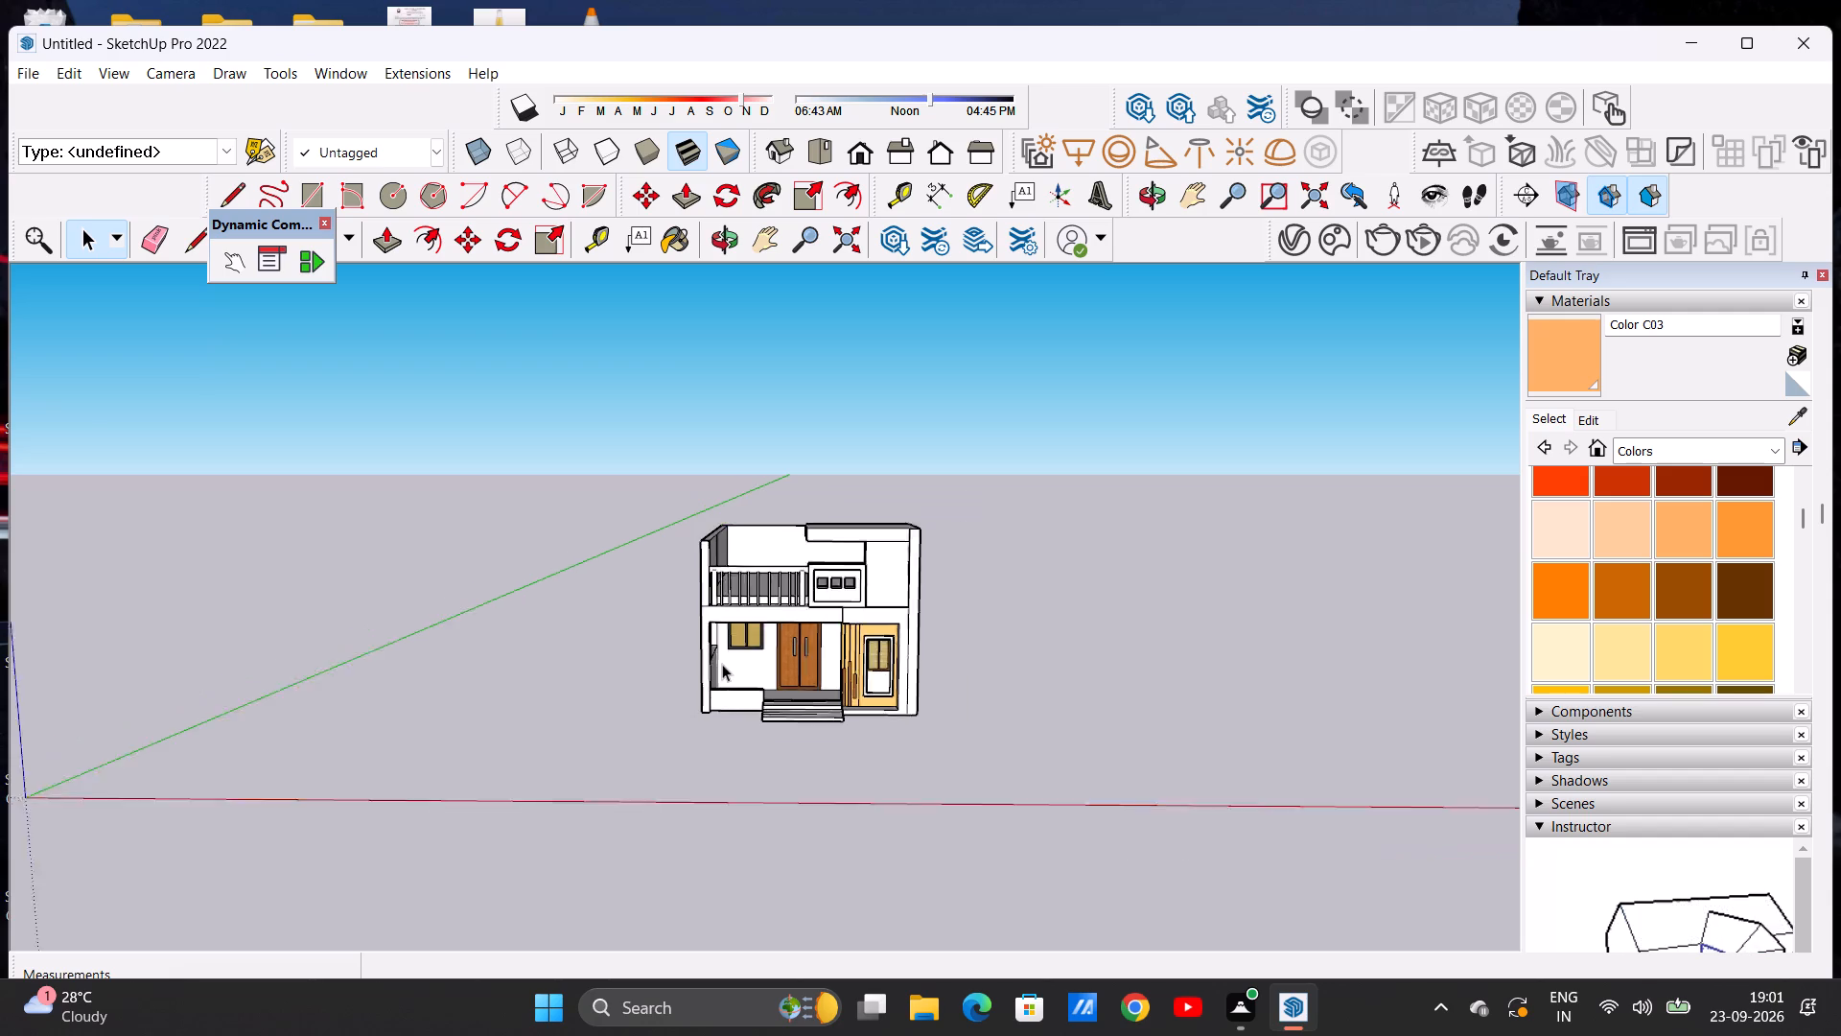
{"action": "scroll", "coordinate": [722, 664], "scroll_direction": "down", "scroll_amount": 1}
{"action": "middle_click_drag", "start_coordinate": [774, 706], "coordinate": [781, 728]}
{"action": "scroll", "coordinate": [759, 651], "scroll_direction": "up", "scroll_amount": 10}
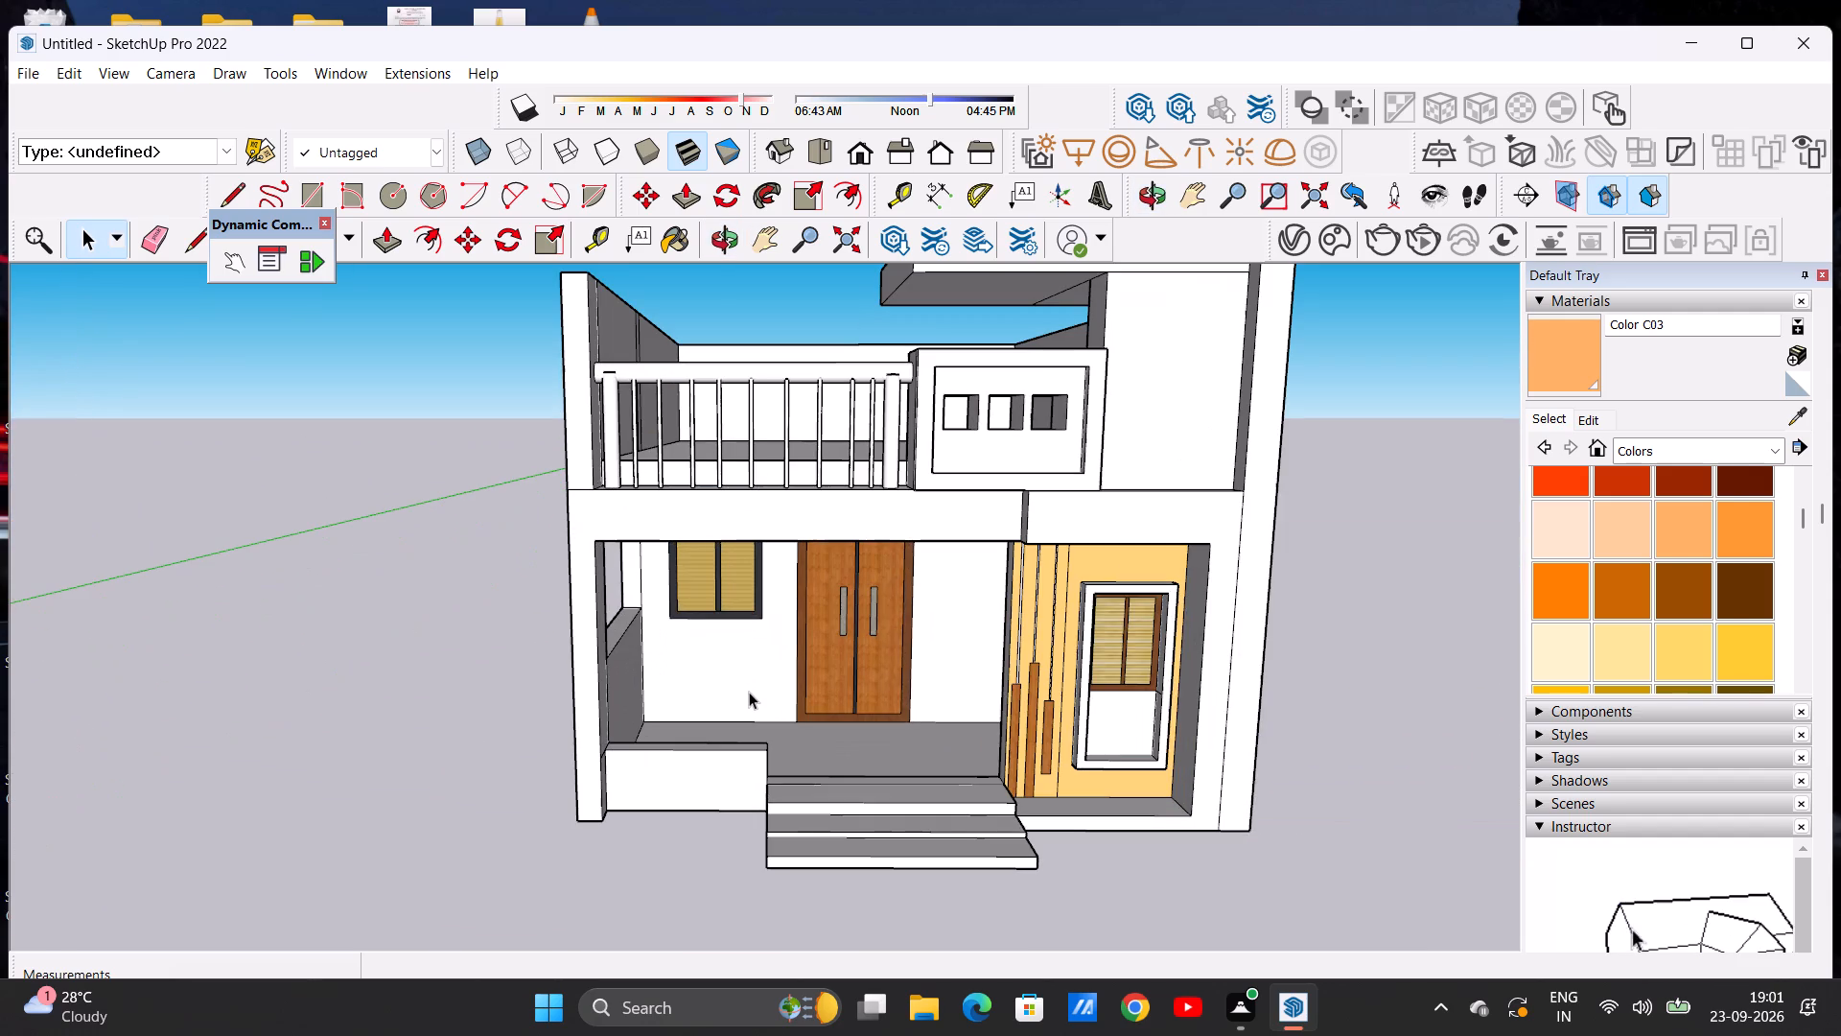
{"action": "scroll", "coordinate": [749, 692], "scroll_direction": "down", "scroll_amount": 3}
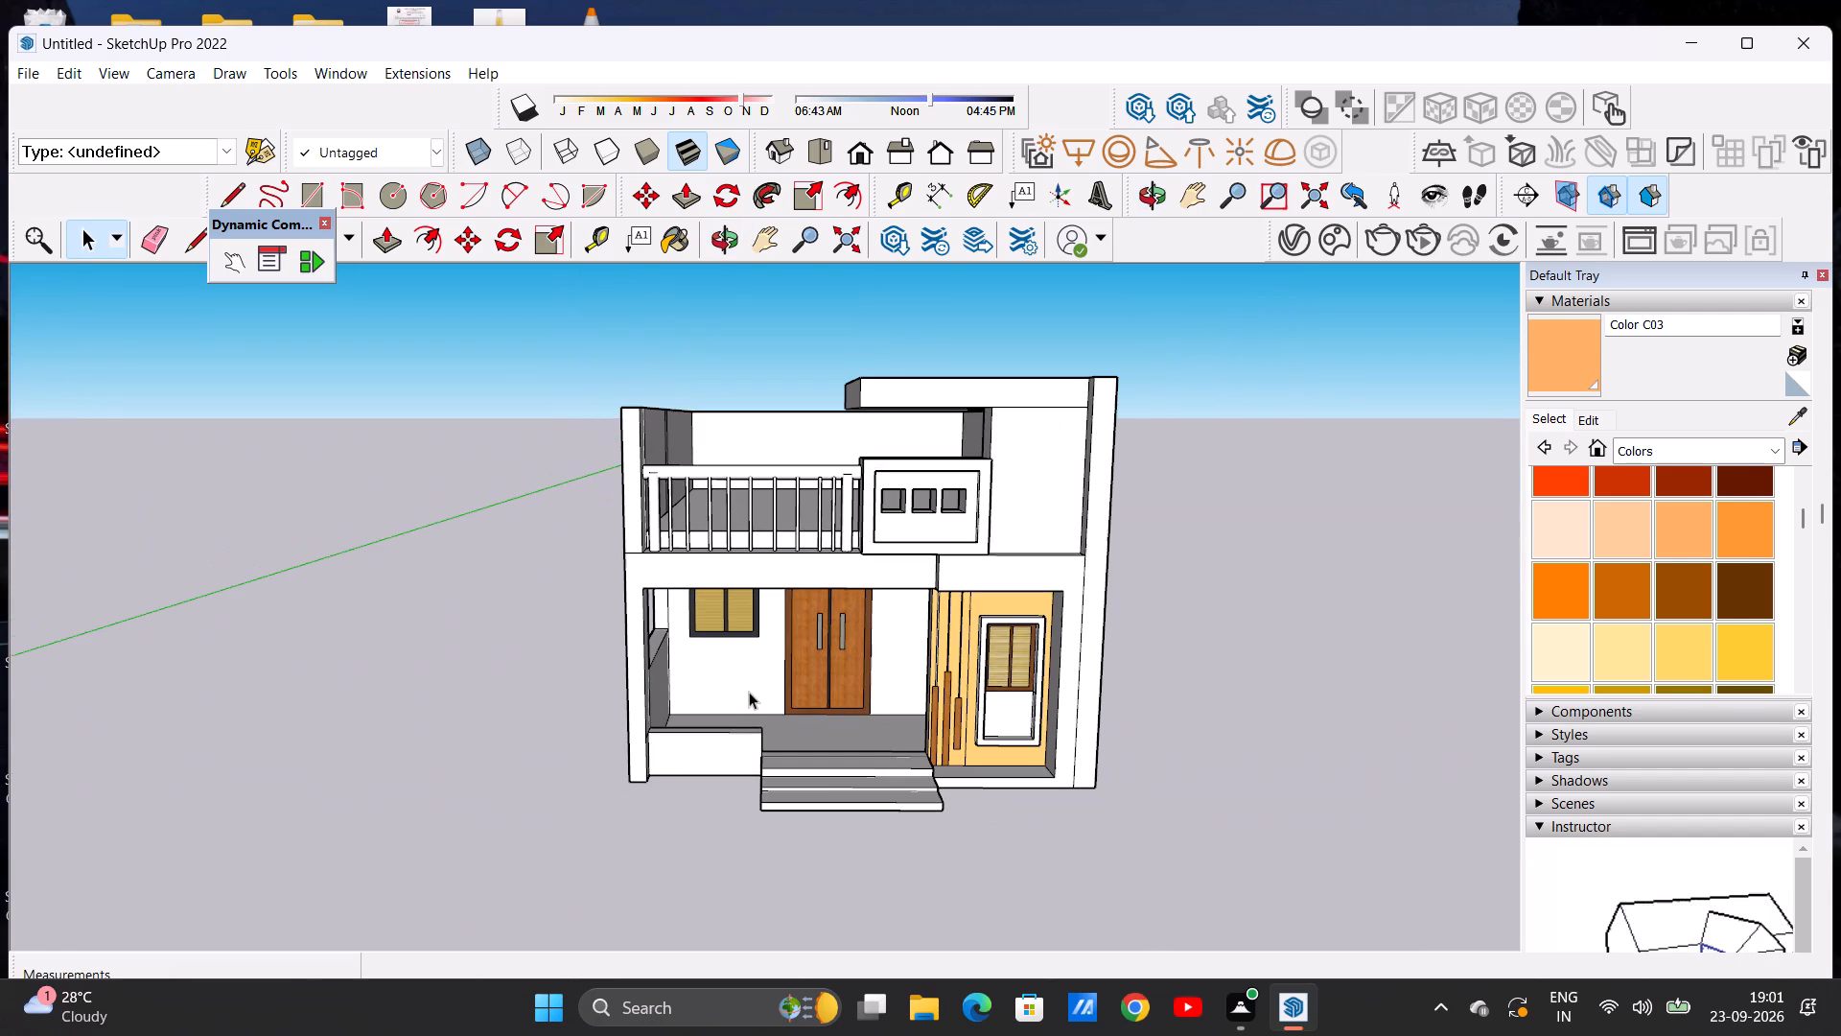
{"action": "middle_click_drag", "start_coordinate": [788, 711], "coordinate": [791, 624]}
{"action": "scroll", "coordinate": [785, 675], "scroll_direction": "down", "scroll_amount": 6}
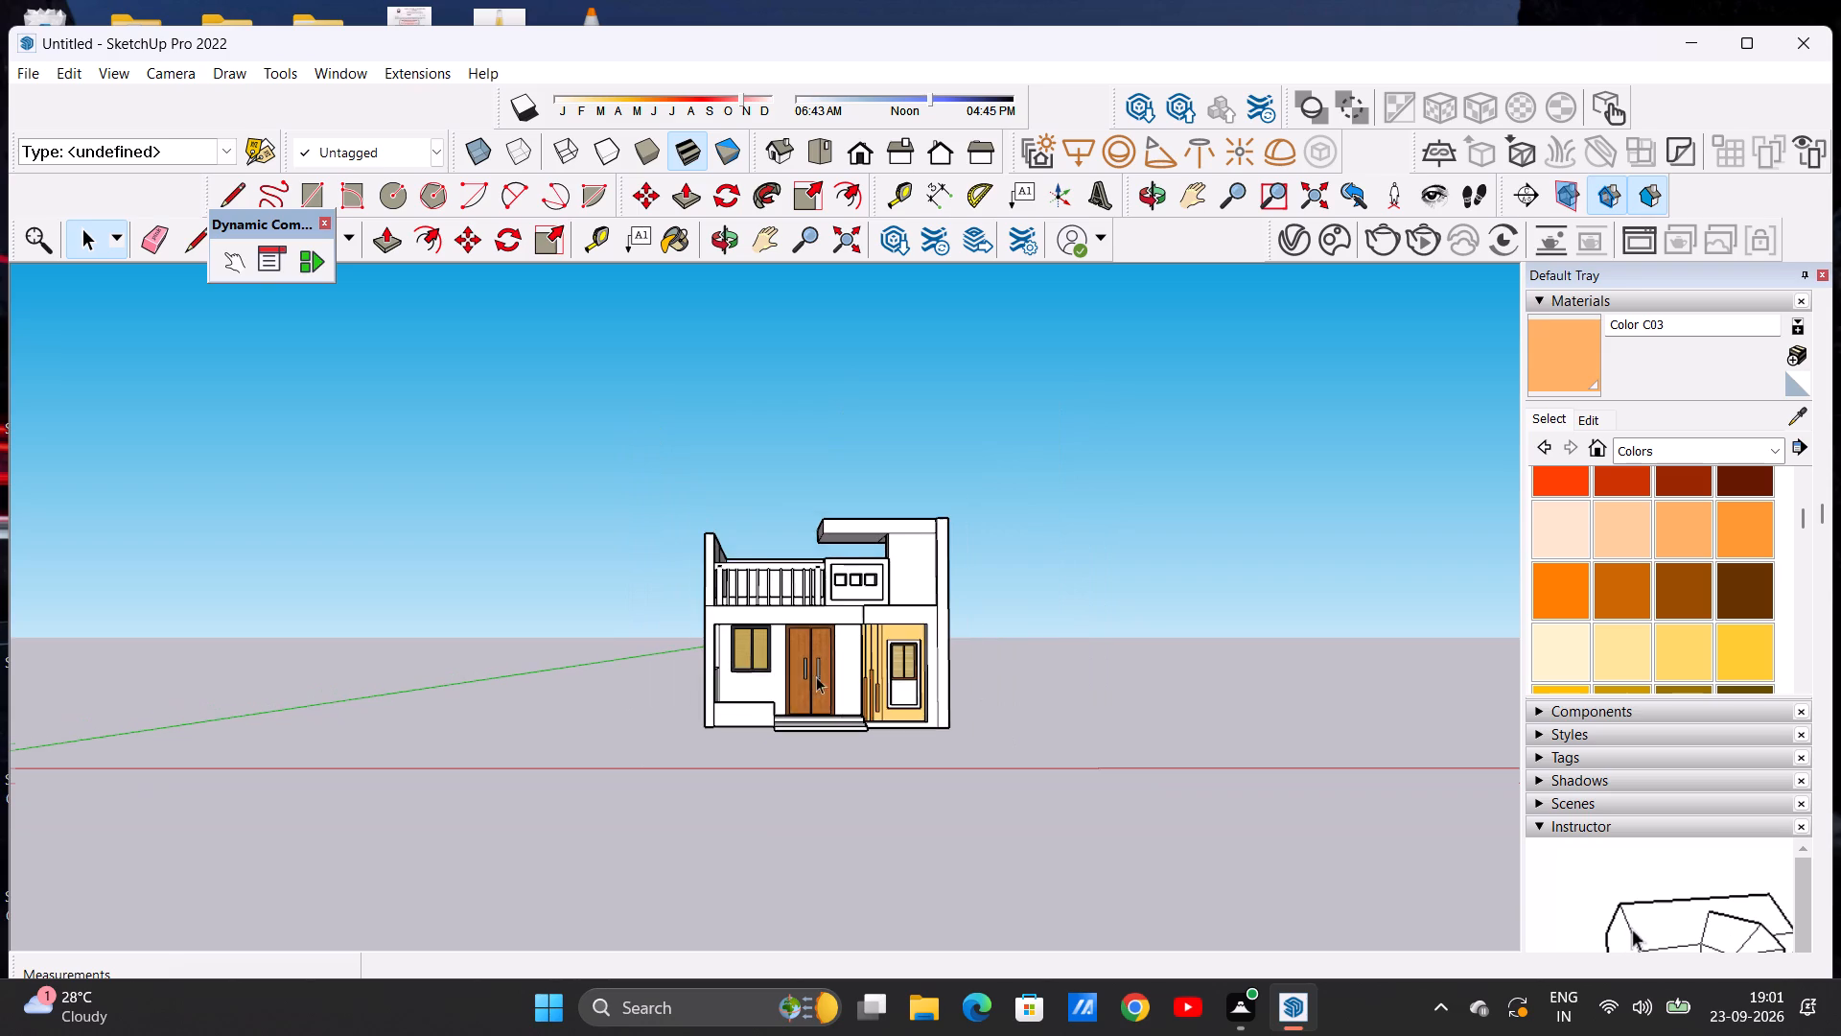
{"action": "scroll", "coordinate": [911, 555], "scroll_direction": "up", "scroll_amount": 8}
{"action": "middle_click_drag", "start_coordinate": [923, 516], "coordinate": [933, 606]}
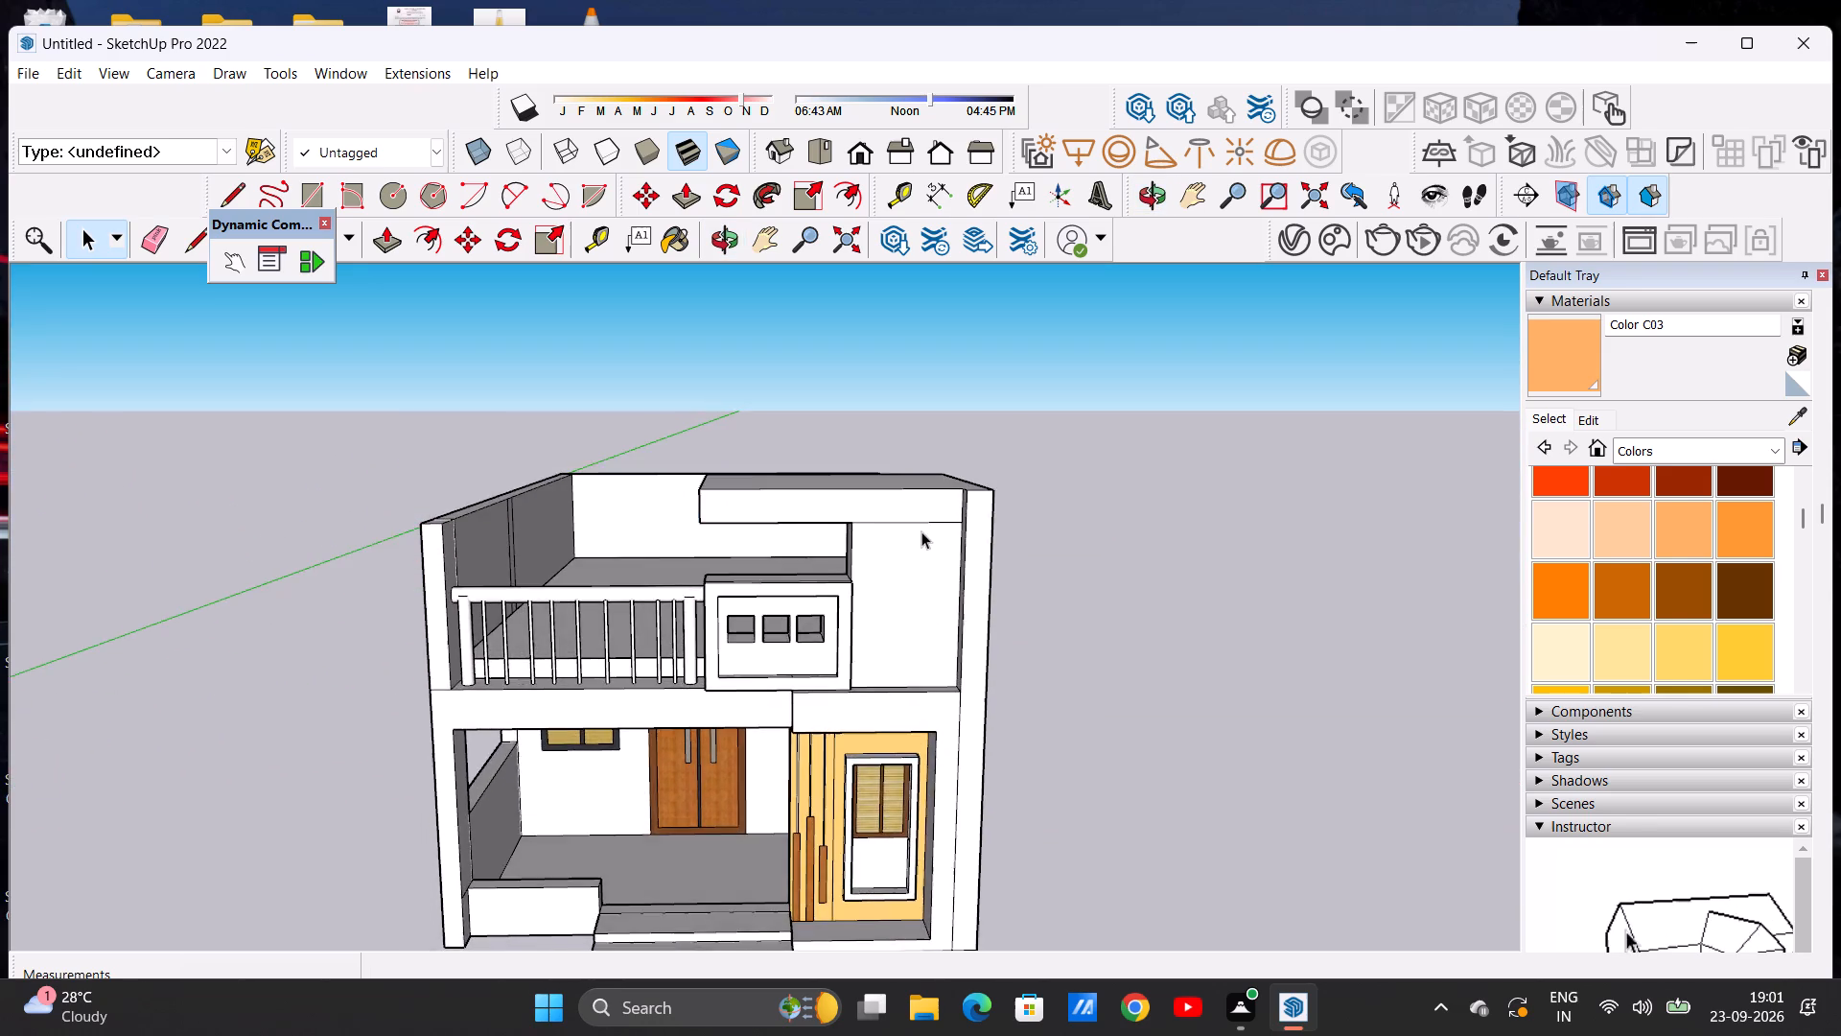
{"action": "scroll", "coordinate": [921, 531], "scroll_direction": "up", "scroll_amount": 5}
{"action": "scroll", "coordinate": [859, 553], "scroll_direction": "down", "scroll_amount": 4}
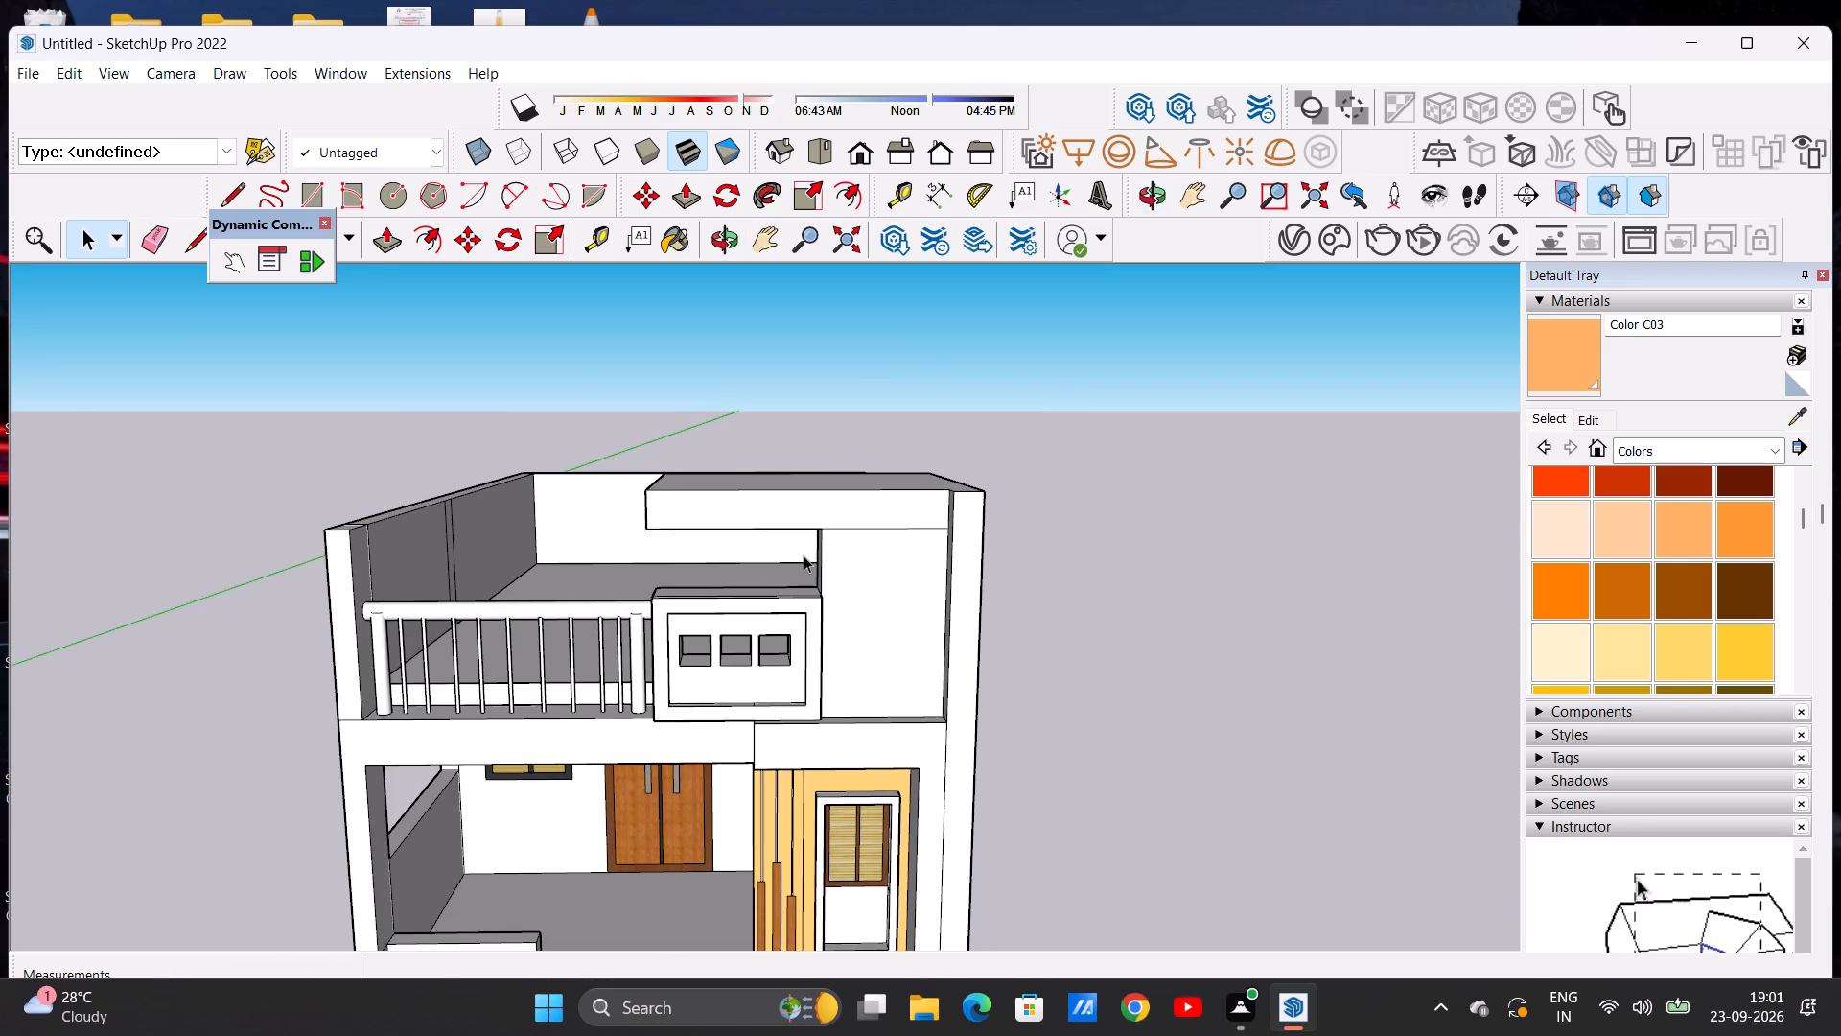
{"action": "scroll", "coordinate": [816, 535], "scroll_direction": "down", "scroll_amount": 1}
{"action": "scroll", "coordinate": [813, 551], "scroll_direction": "up", "scroll_amount": 3}
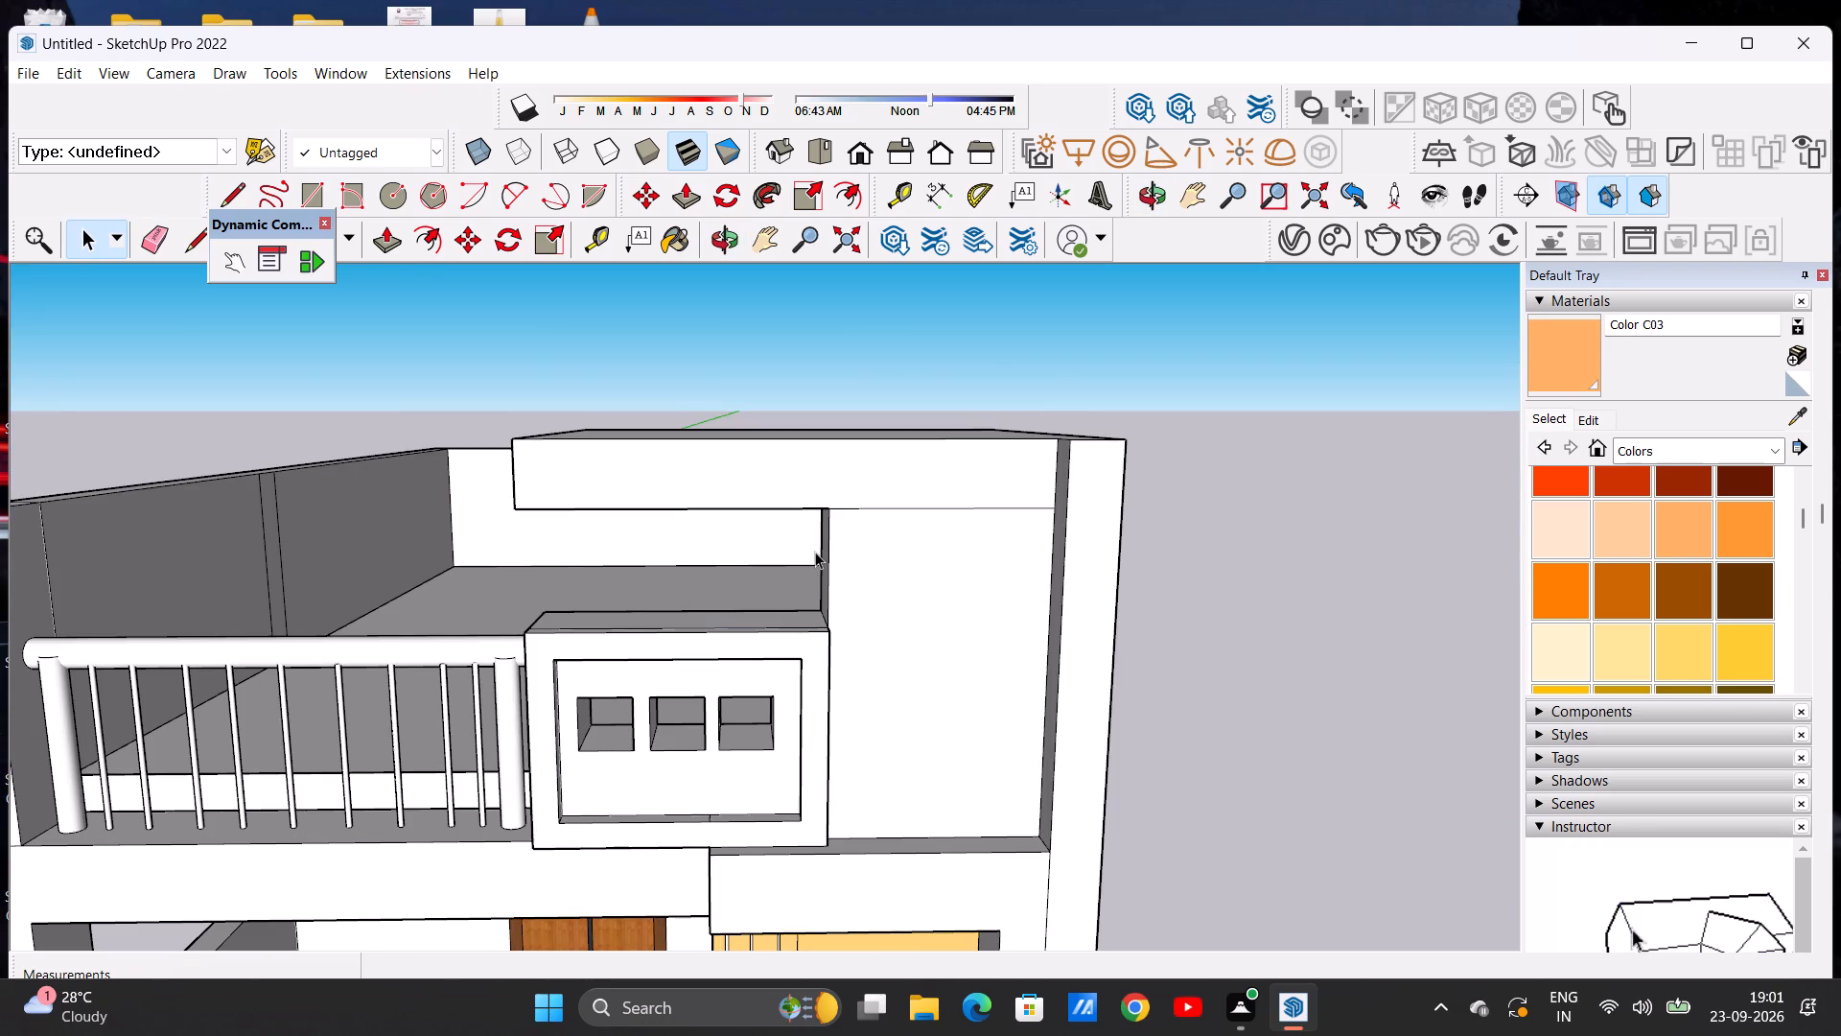
{"action": "scroll", "coordinate": [866, 515], "scroll_direction": "down", "scroll_amount": 3}
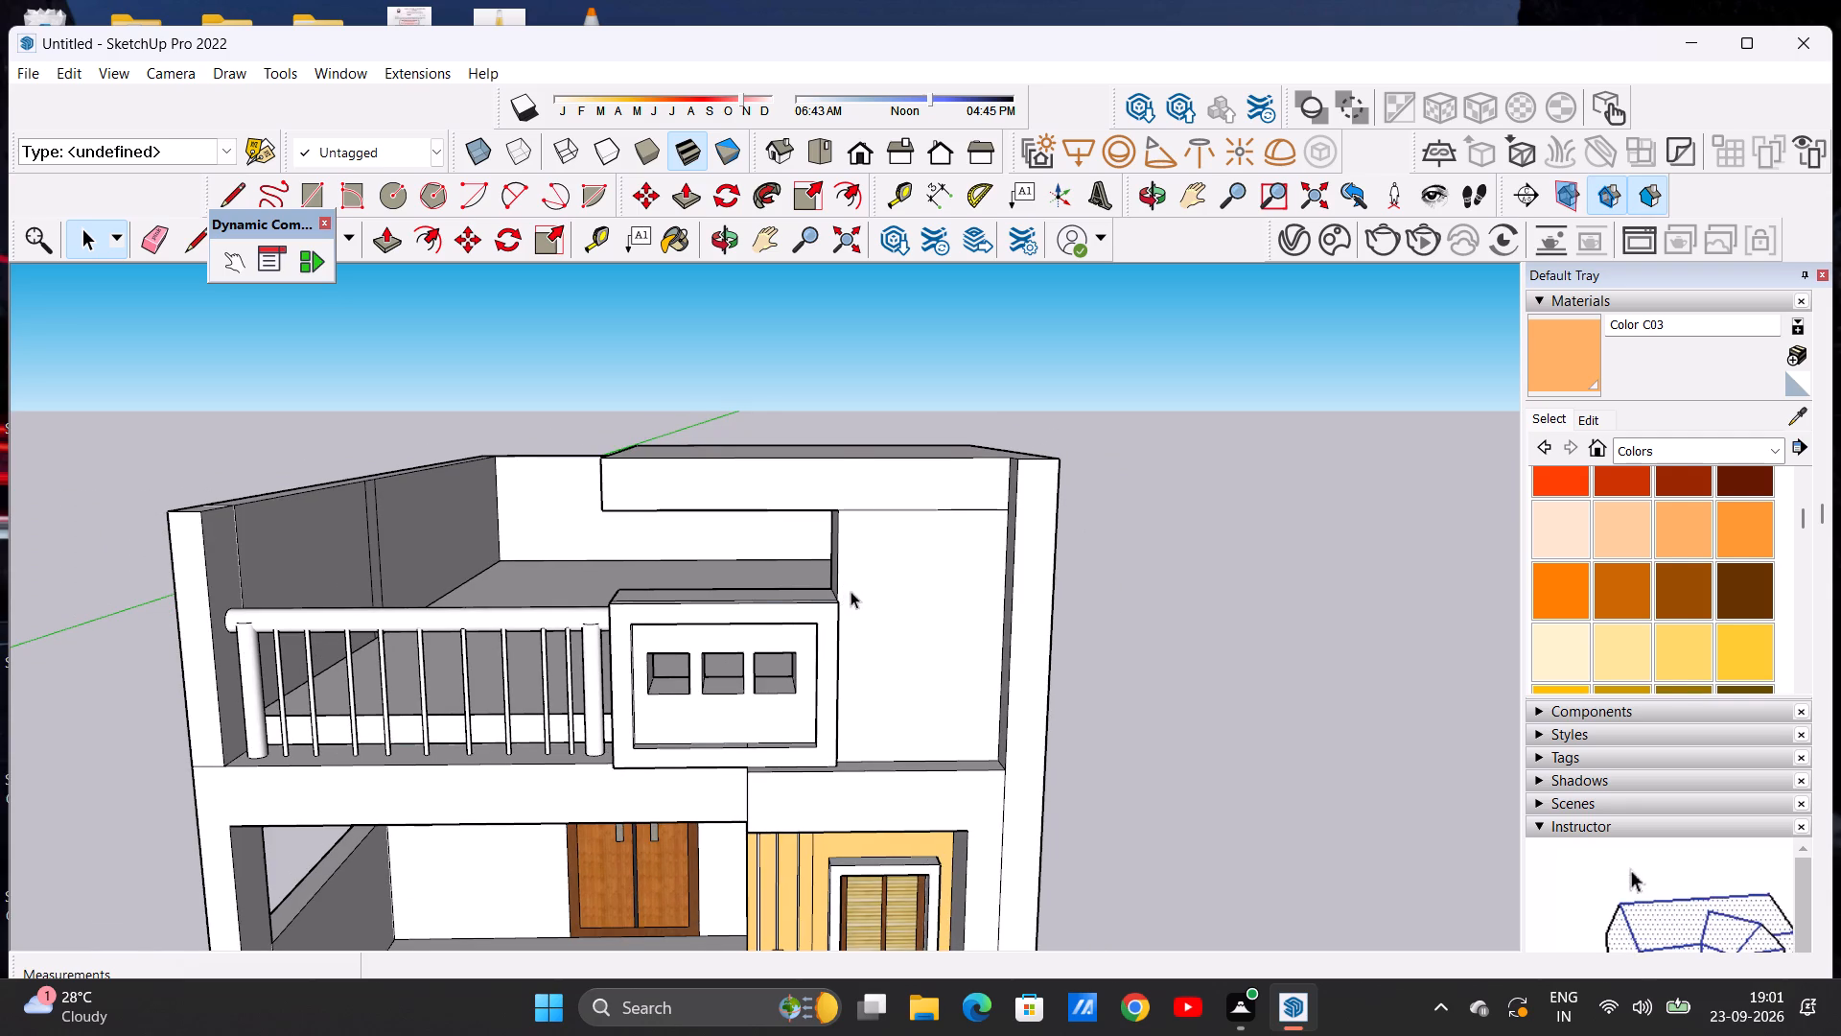
{"action": "middle_click_drag", "start_coordinate": [860, 596], "coordinate": [775, 596]}
{"action": "scroll", "coordinate": [832, 542], "scroll_direction": "down", "scroll_amount": 7}
{"action": "scroll", "coordinate": [849, 555], "scroll_direction": "up", "scroll_amount": 3}
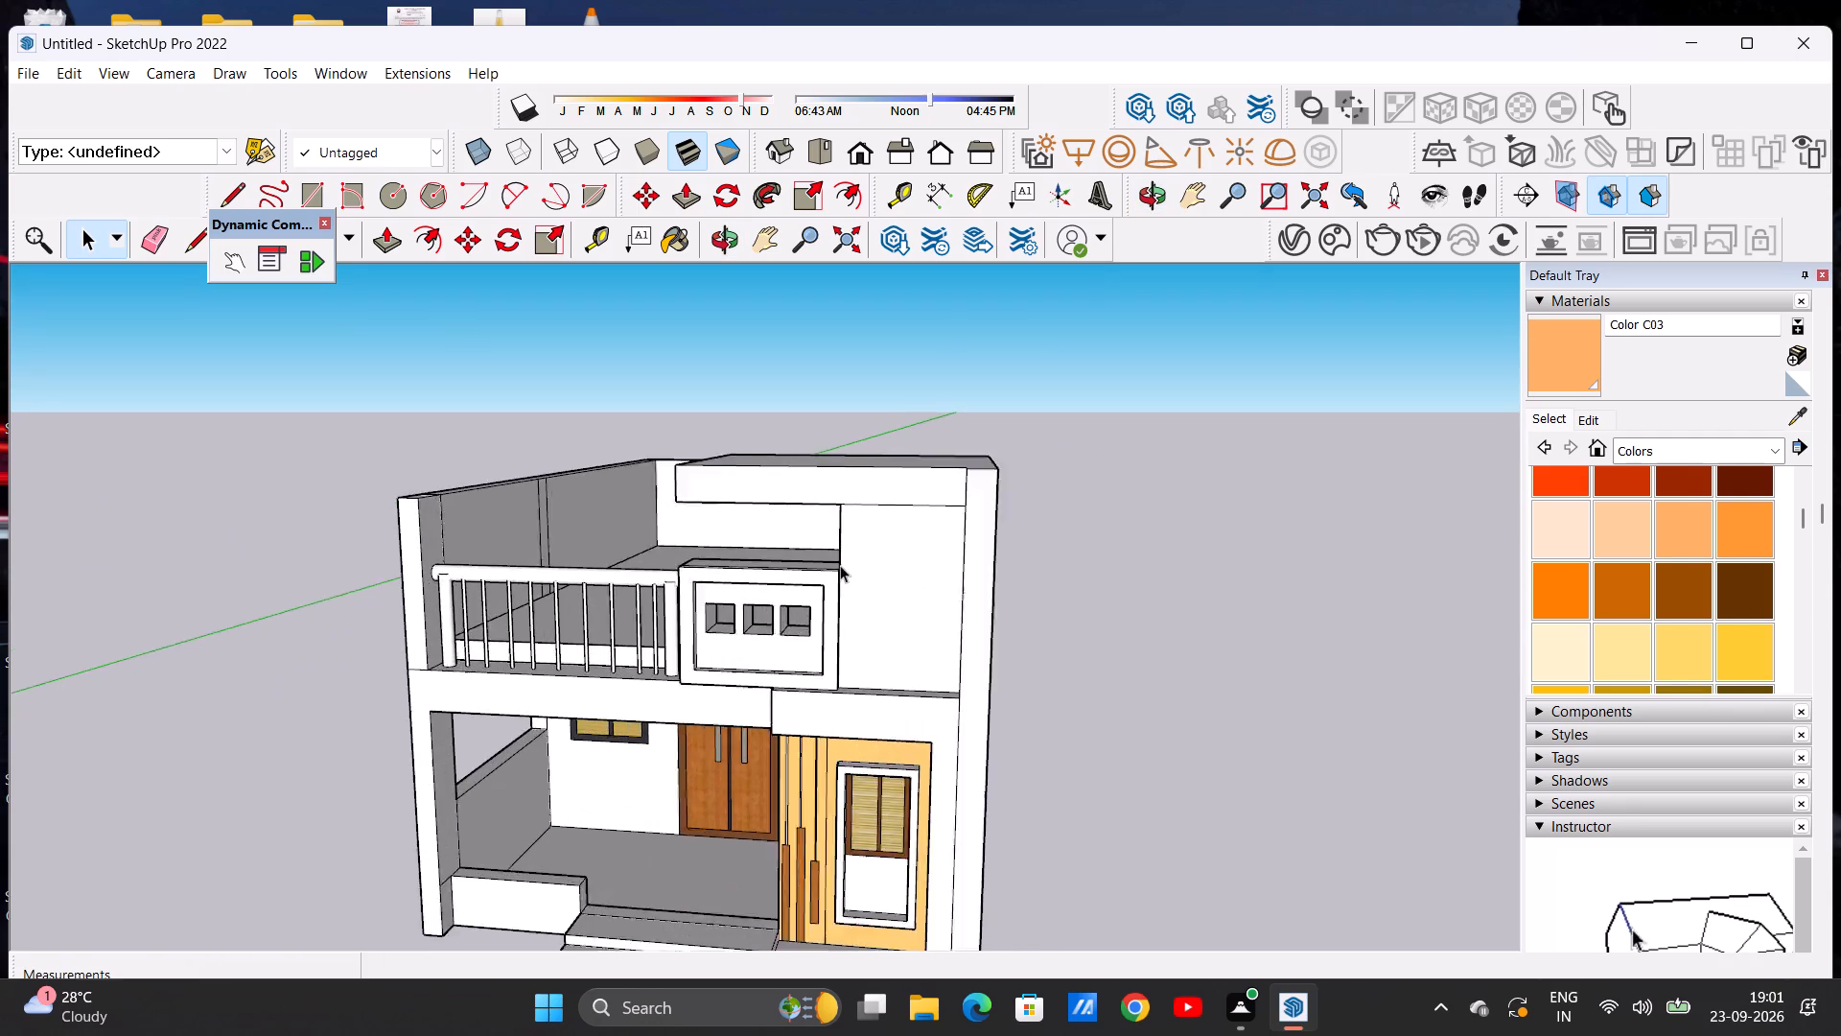
{"action": "scroll", "coordinate": [840, 565], "scroll_direction": "up", "scroll_amount": 1}
{"action": "scroll", "coordinate": [839, 559], "scroll_direction": "down", "scroll_amount": 6}
{"action": "middle_click_drag", "start_coordinate": [753, 639], "coordinate": [790, 574]}
{"action": "scroll", "coordinate": [827, 640], "scroll_direction": "up", "scroll_amount": 1}
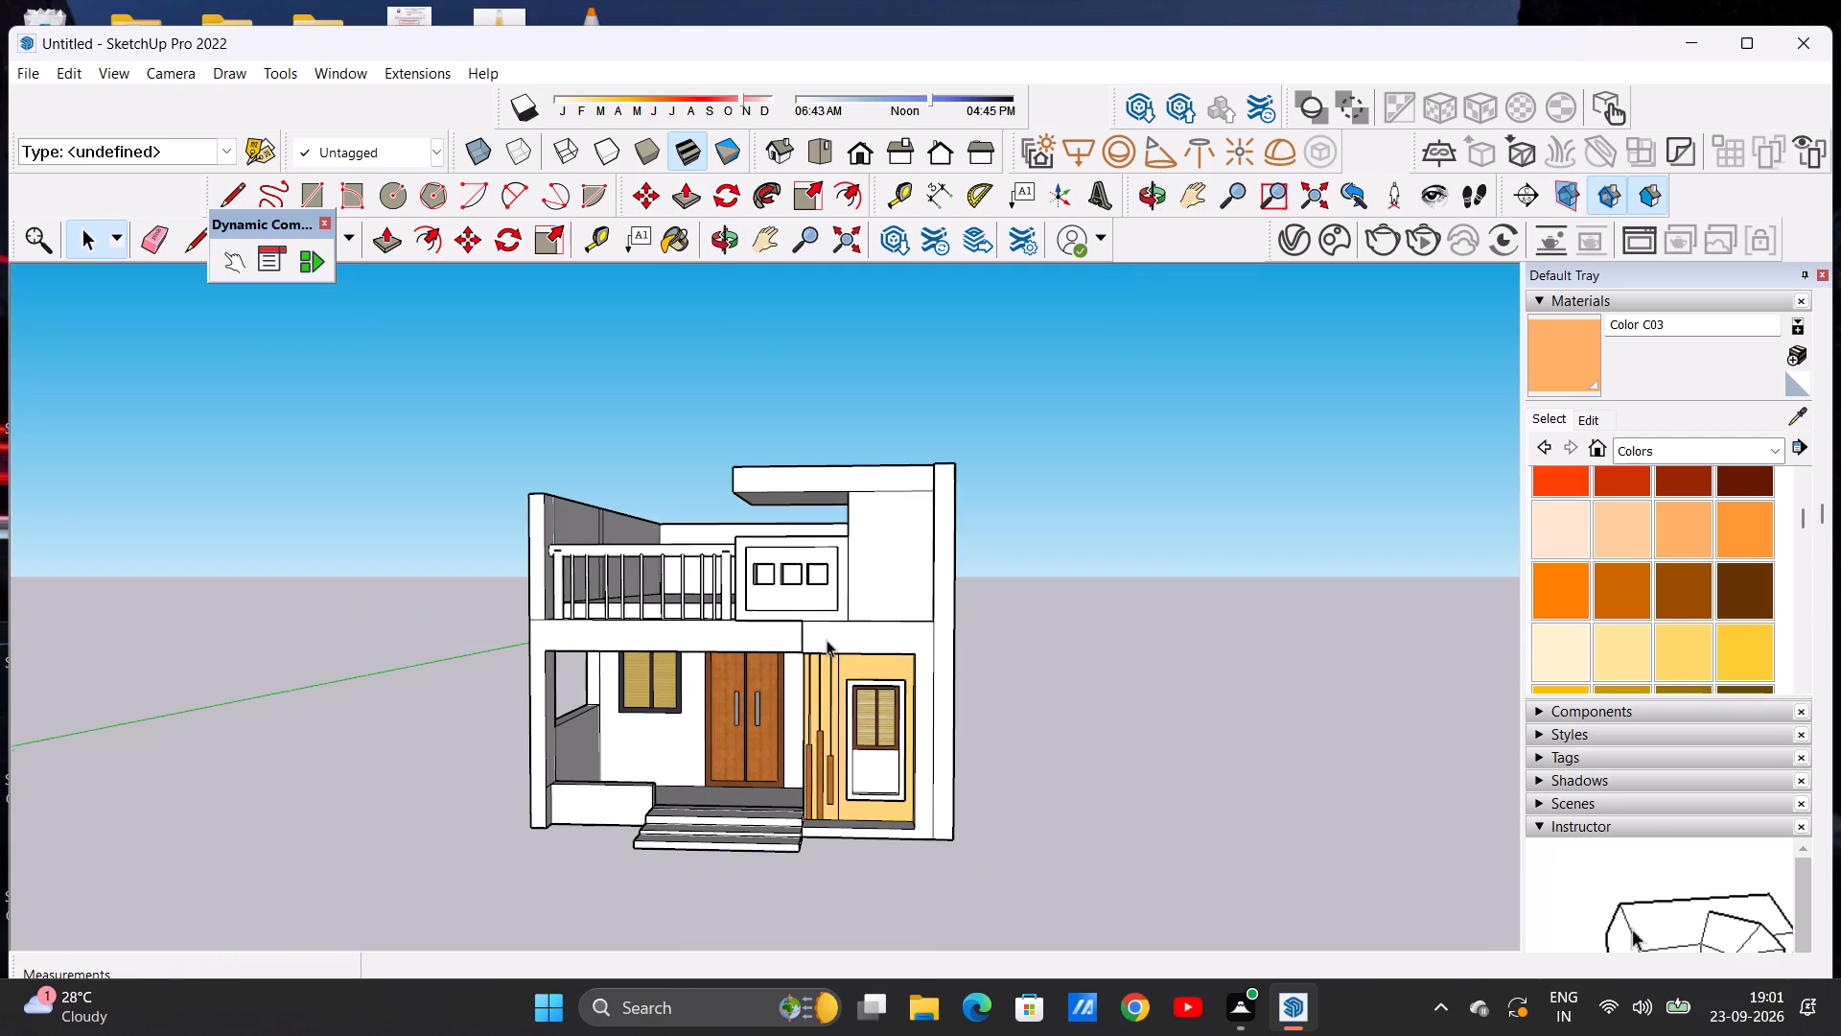
Paint the upper-floor front wall beneath the roof slab, beside the balcony's parapet box, with Color C03.
{"action": "left_click", "coordinate": [1564, 358]}
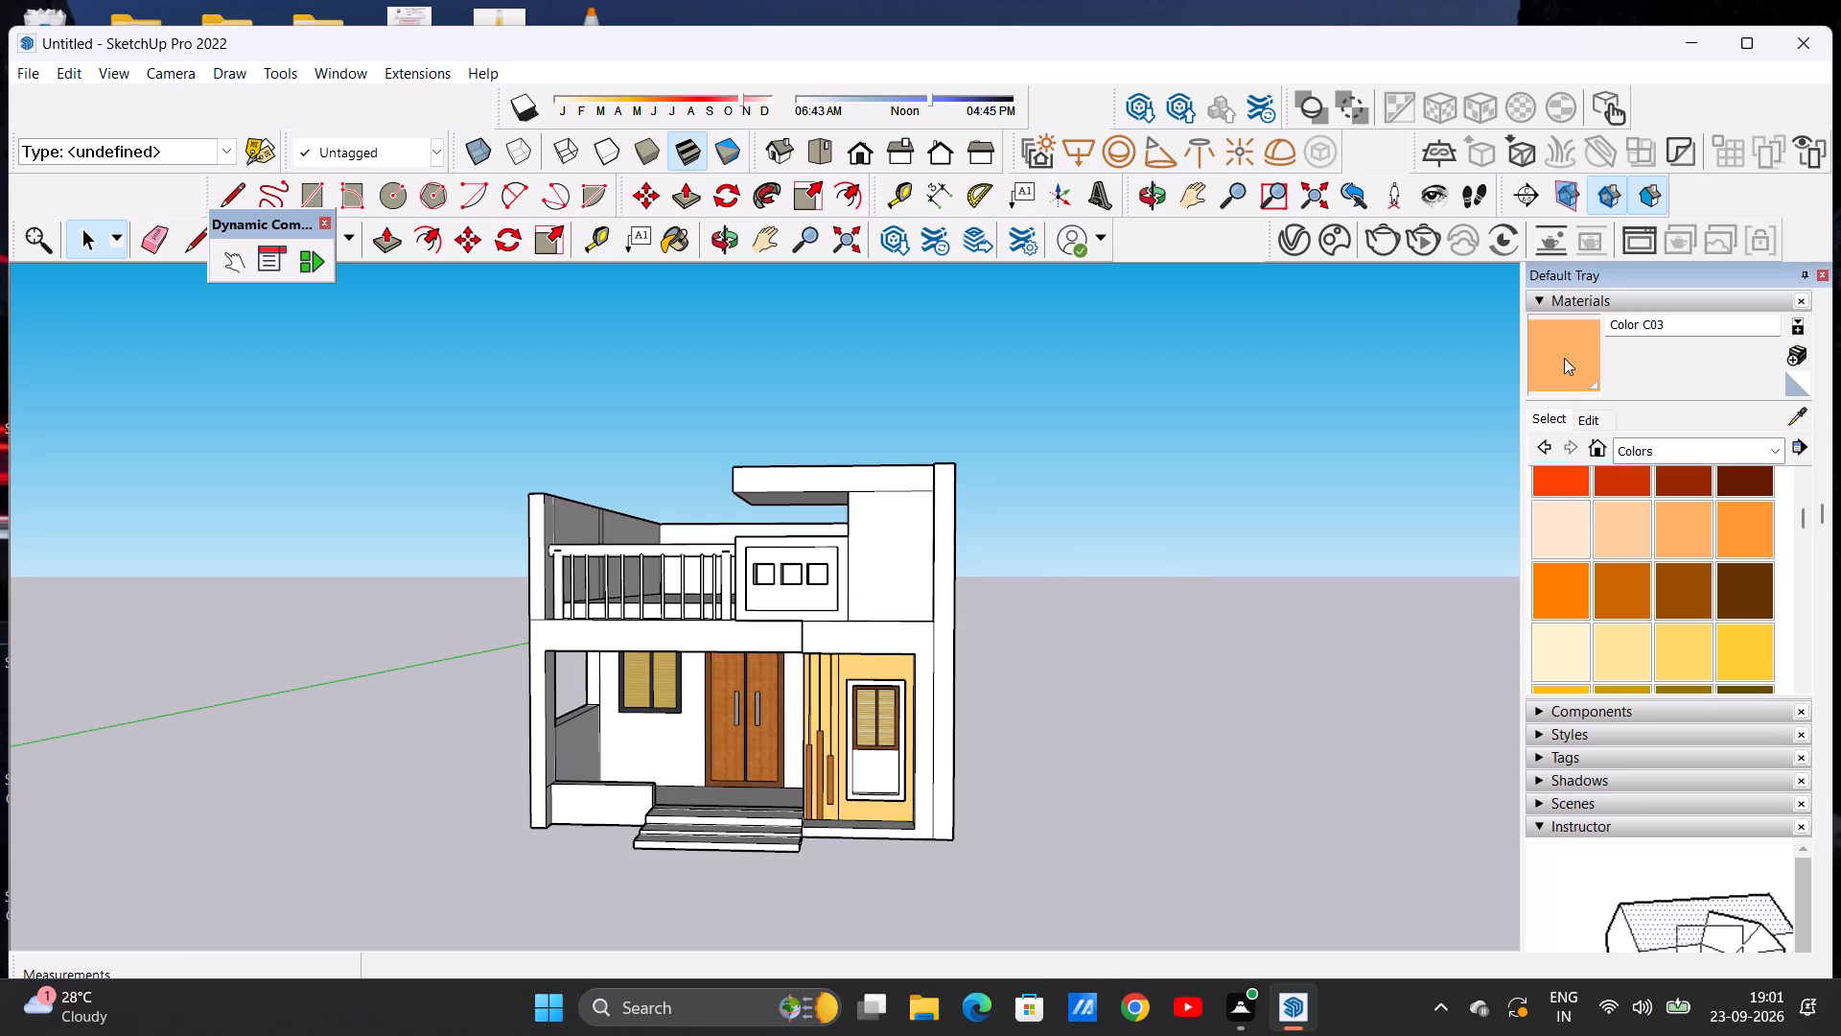
{"action": "scroll", "coordinate": [887, 571], "scroll_direction": "up", "scroll_amount": 4}
{"action": "left_click", "coordinate": [887, 571]}
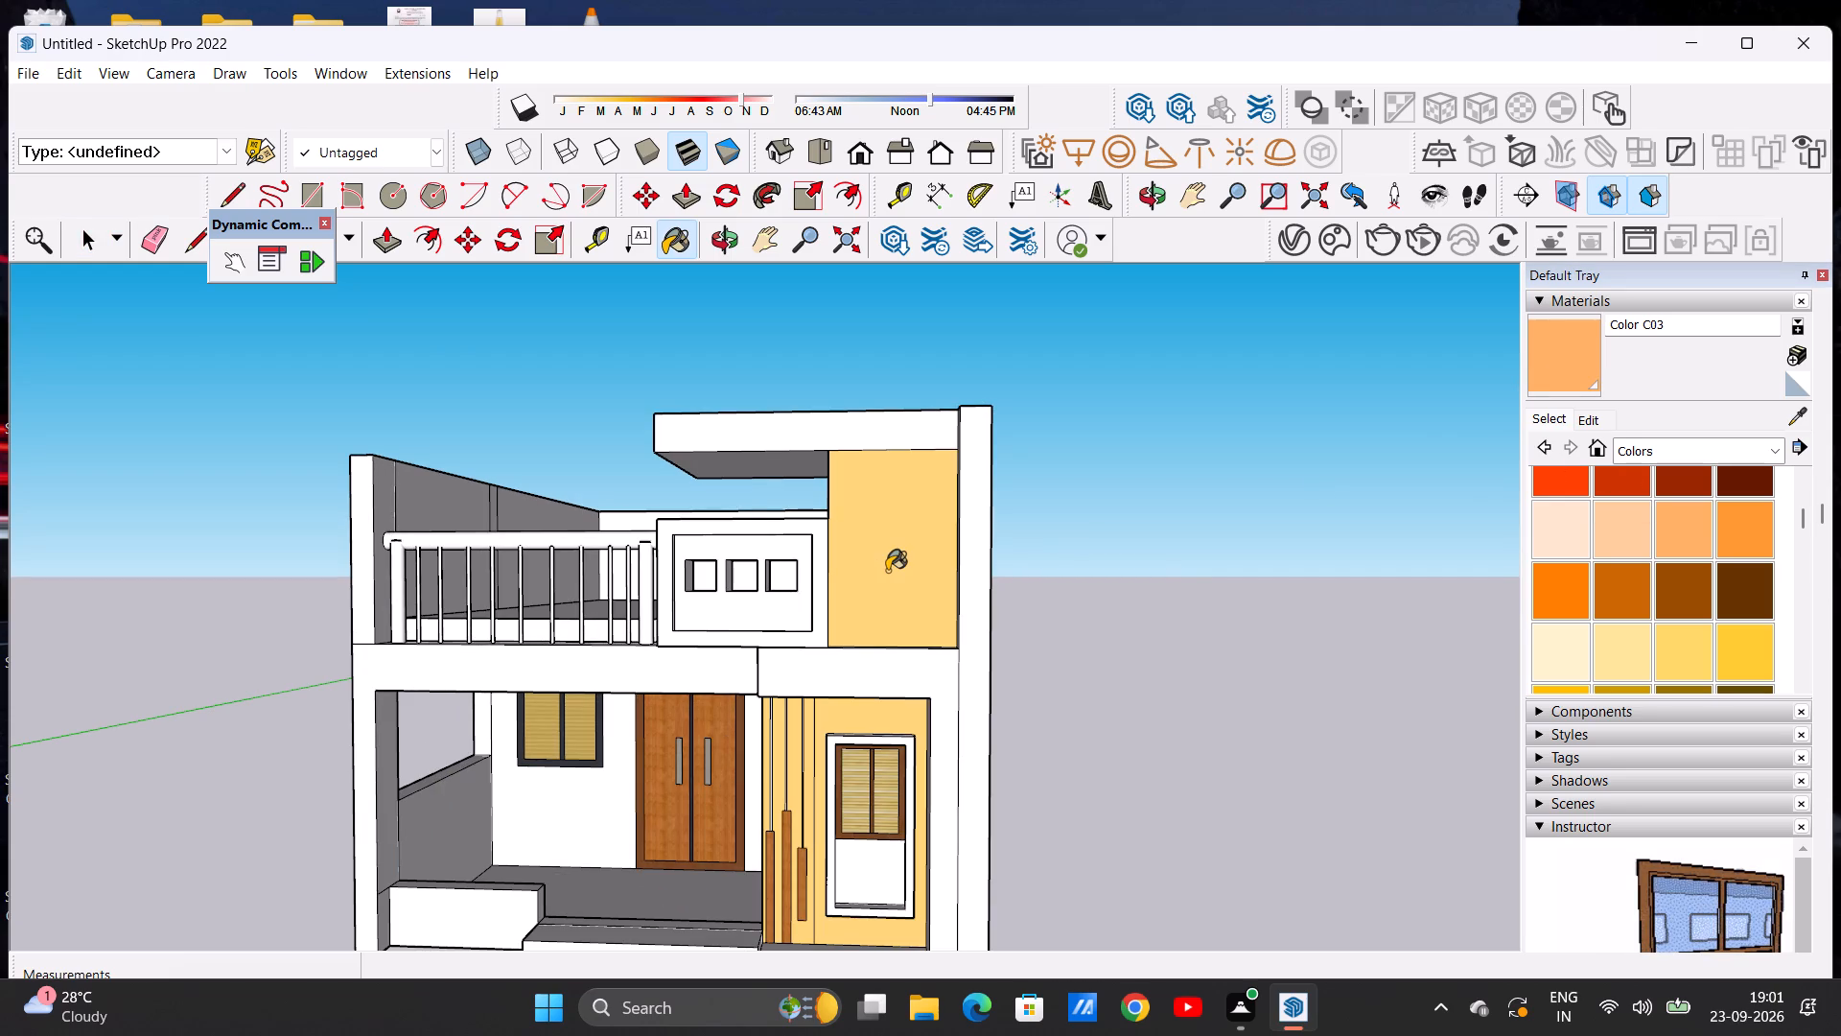
Examine the painted upper-floor wall against the ground-floor facade from the front, the side and above.
{"action": "scroll", "coordinate": [897, 532], "scroll_direction": "down", "scroll_amount": 4}
{"action": "scroll", "coordinate": [941, 622], "scroll_direction": "up", "scroll_amount": 5}
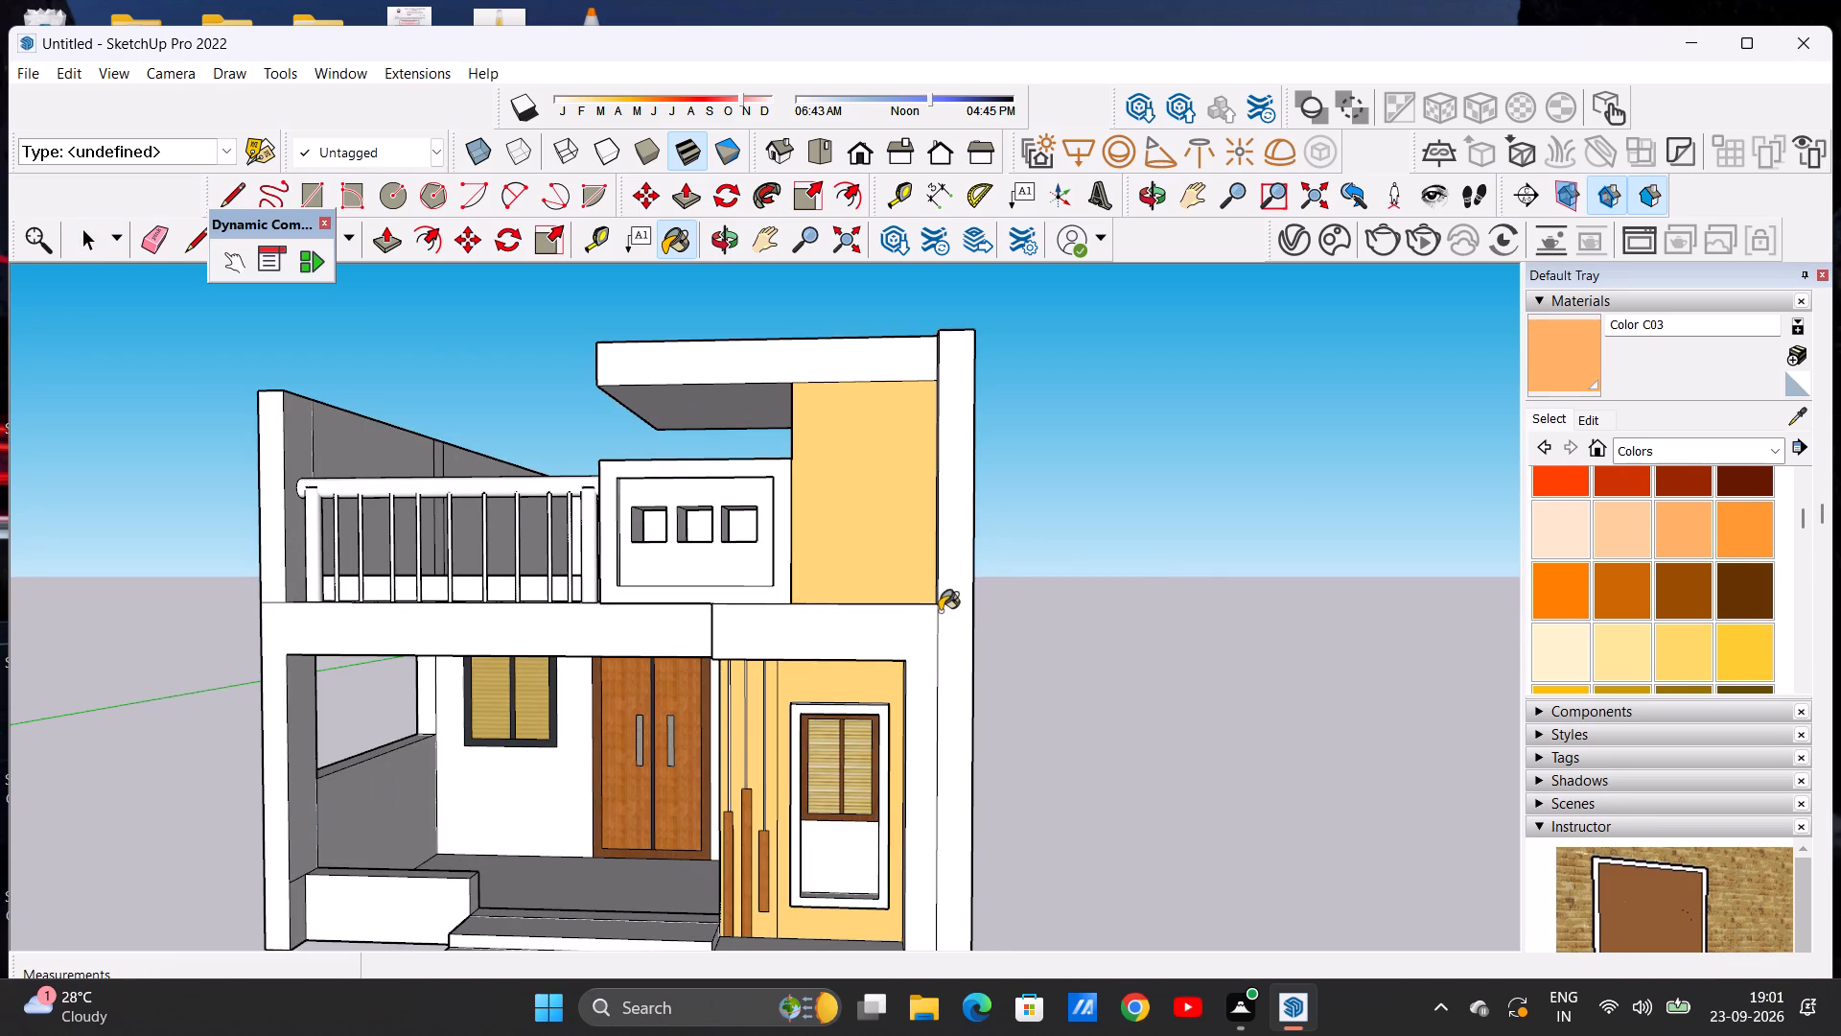
{"action": "scroll", "coordinate": [934, 599], "scroll_direction": "down", "scroll_amount": 11}
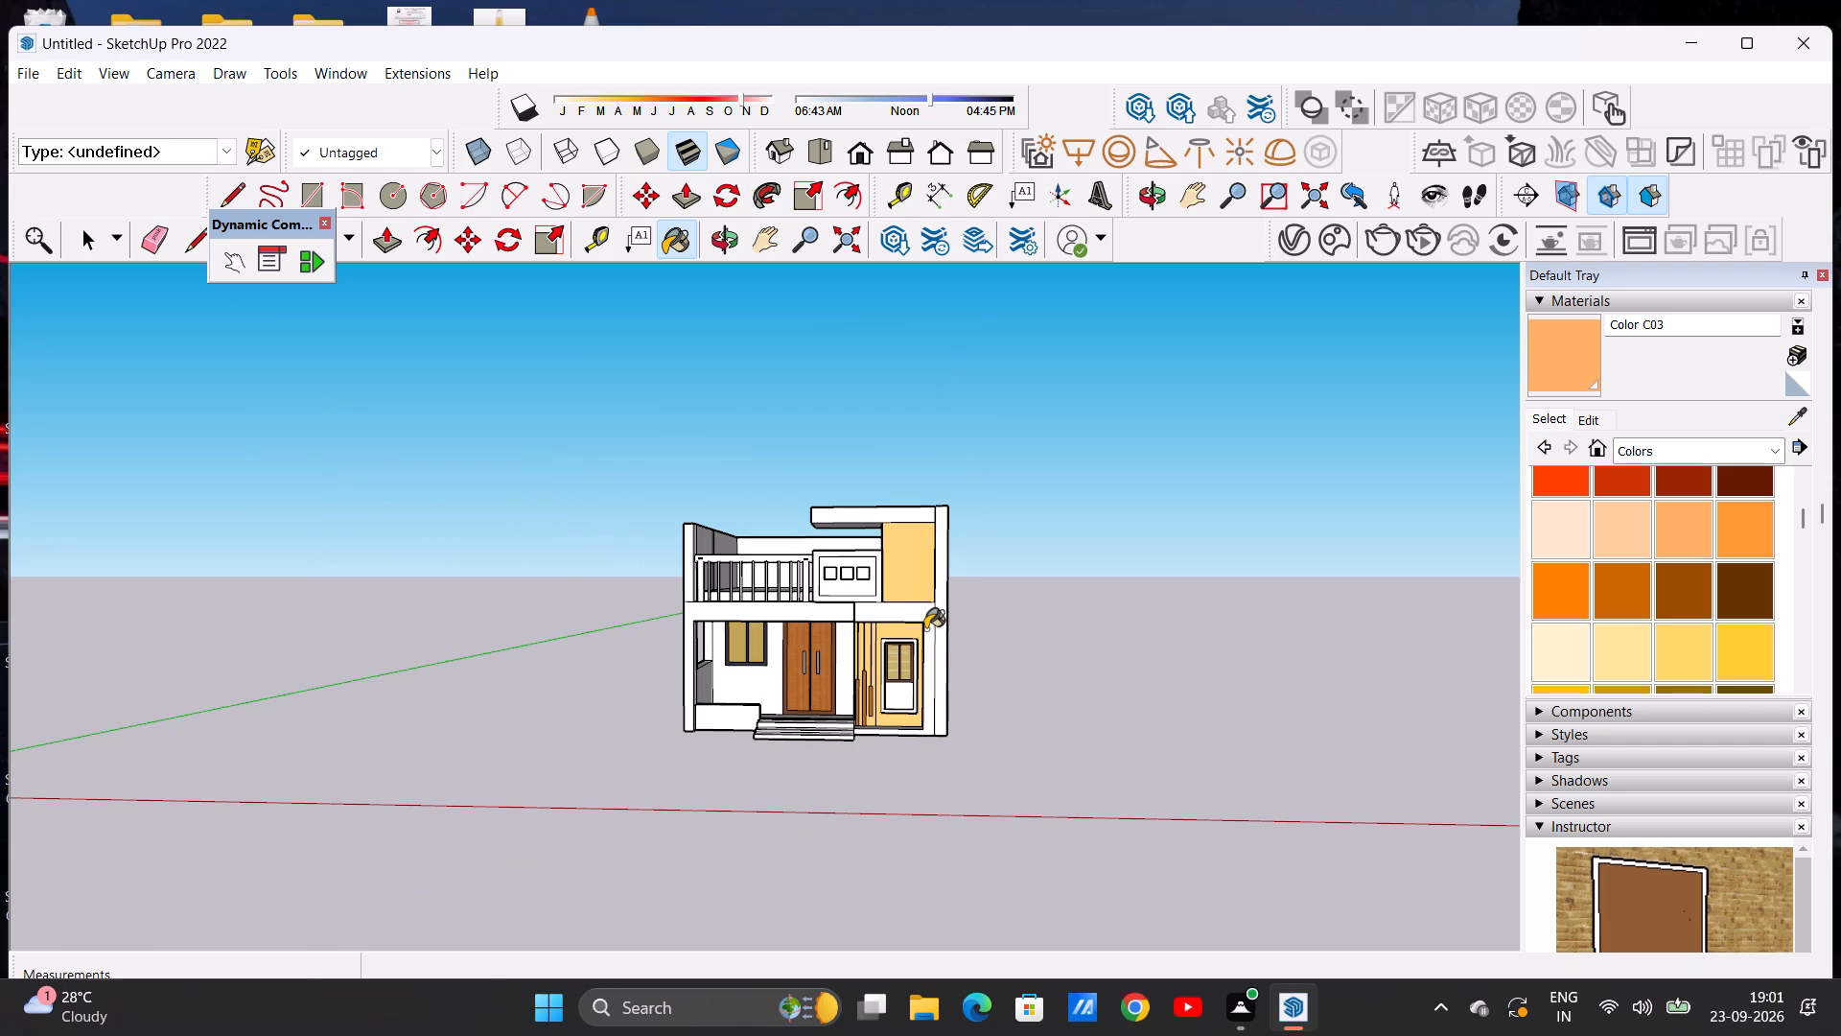
{"action": "scroll", "coordinate": [925, 629], "scroll_direction": "up", "scroll_amount": 11}
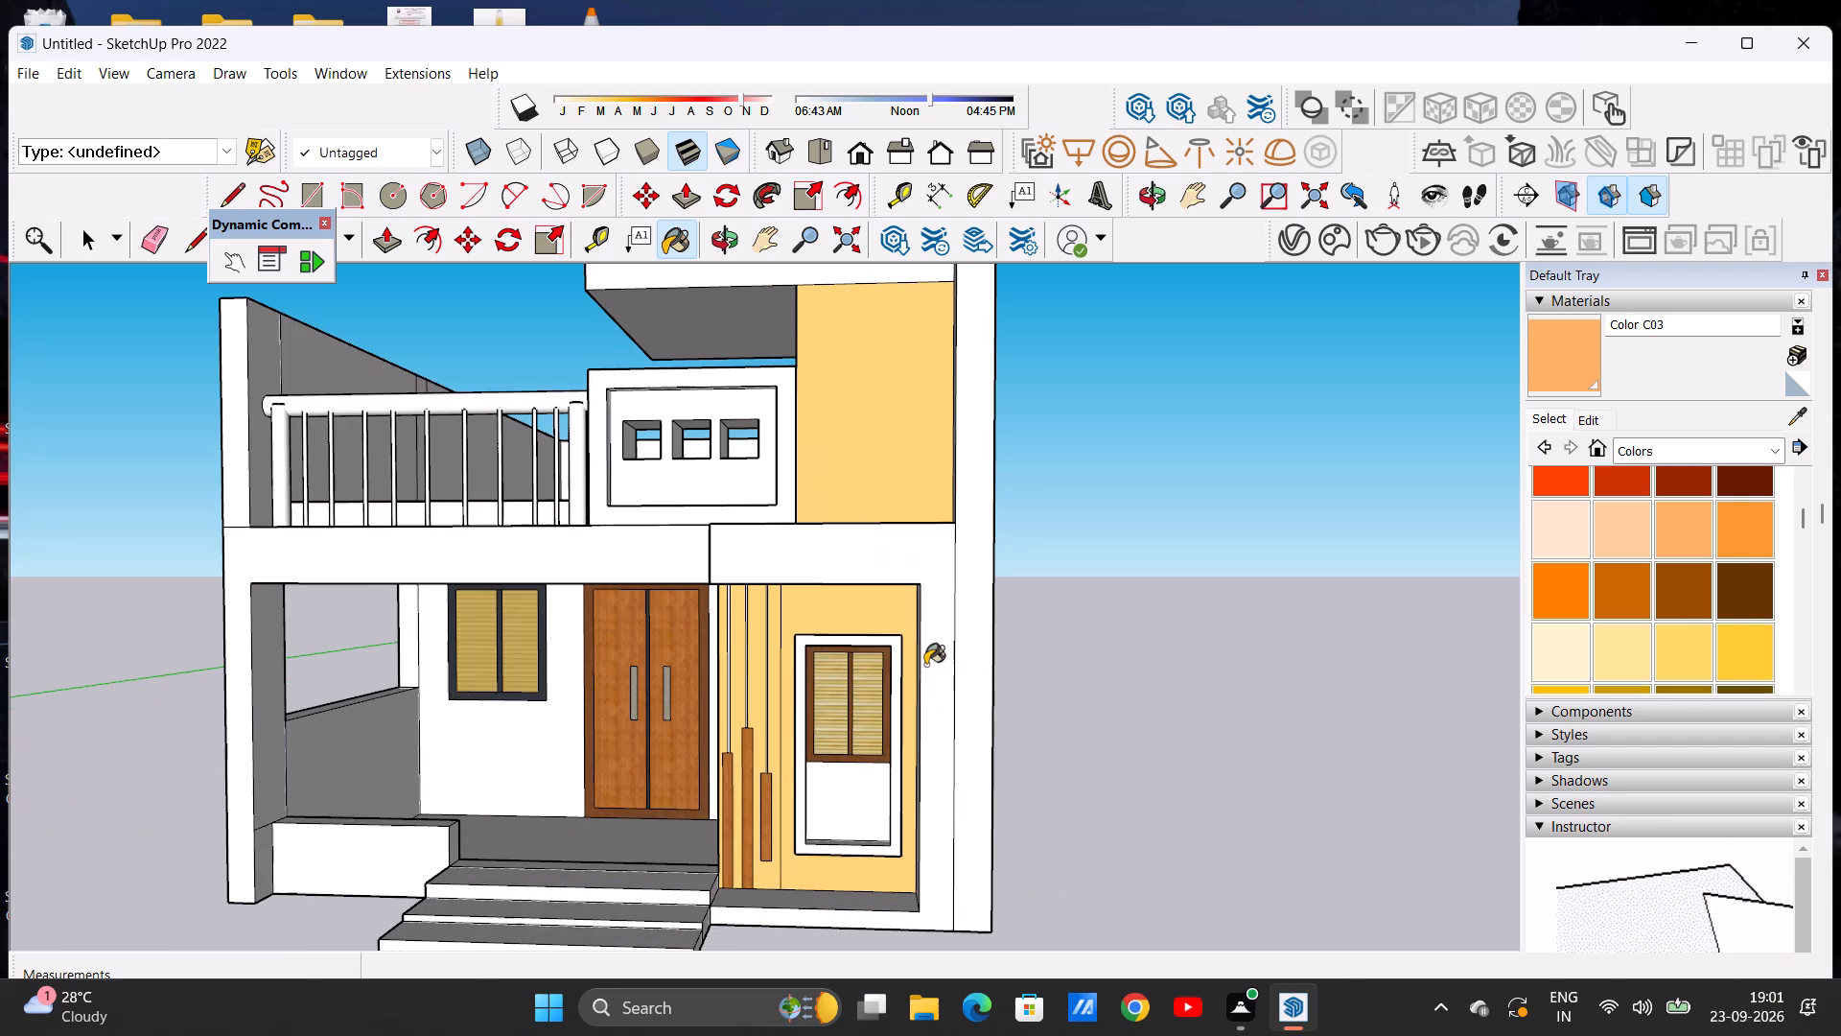
{"action": "middle_click_drag", "start_coordinate": [1131, 622], "coordinate": [980, 667]}
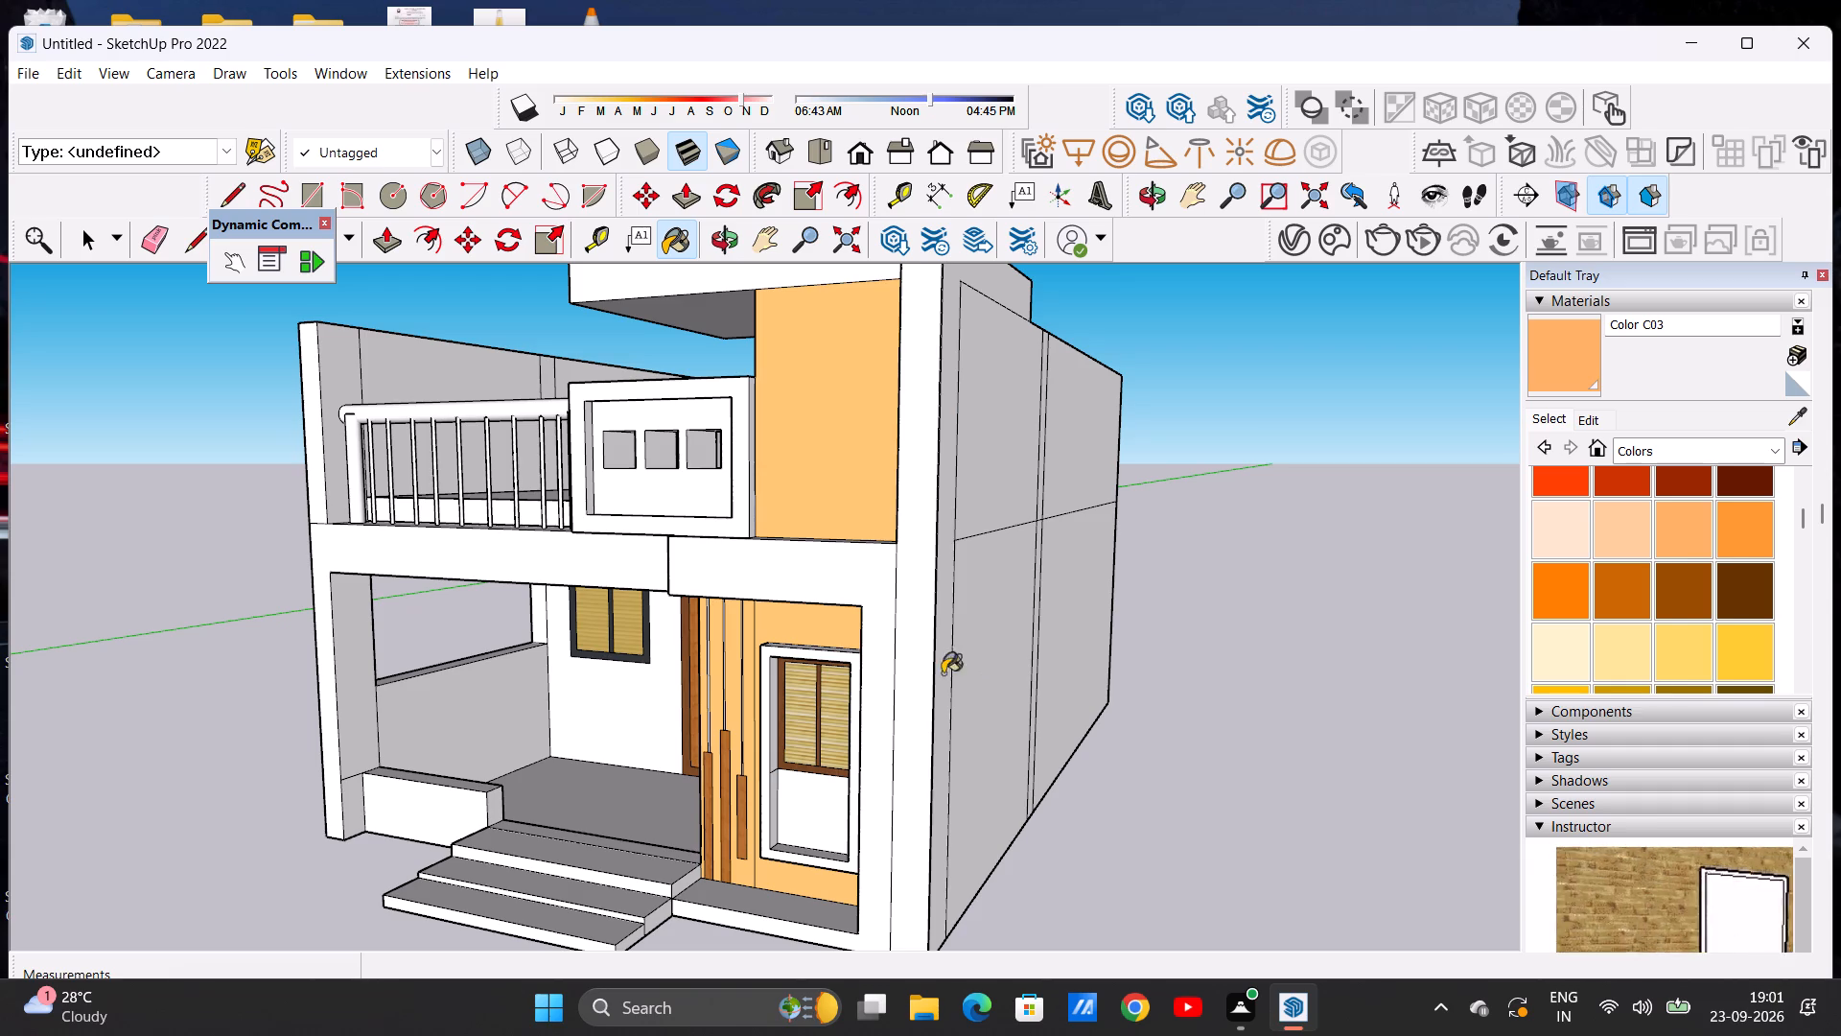
{"action": "middle_click_drag", "start_coordinate": [885, 657], "coordinate": [944, 673]}
{"action": "scroll", "coordinate": [928, 639], "scroll_direction": "down", "scroll_amount": 7}
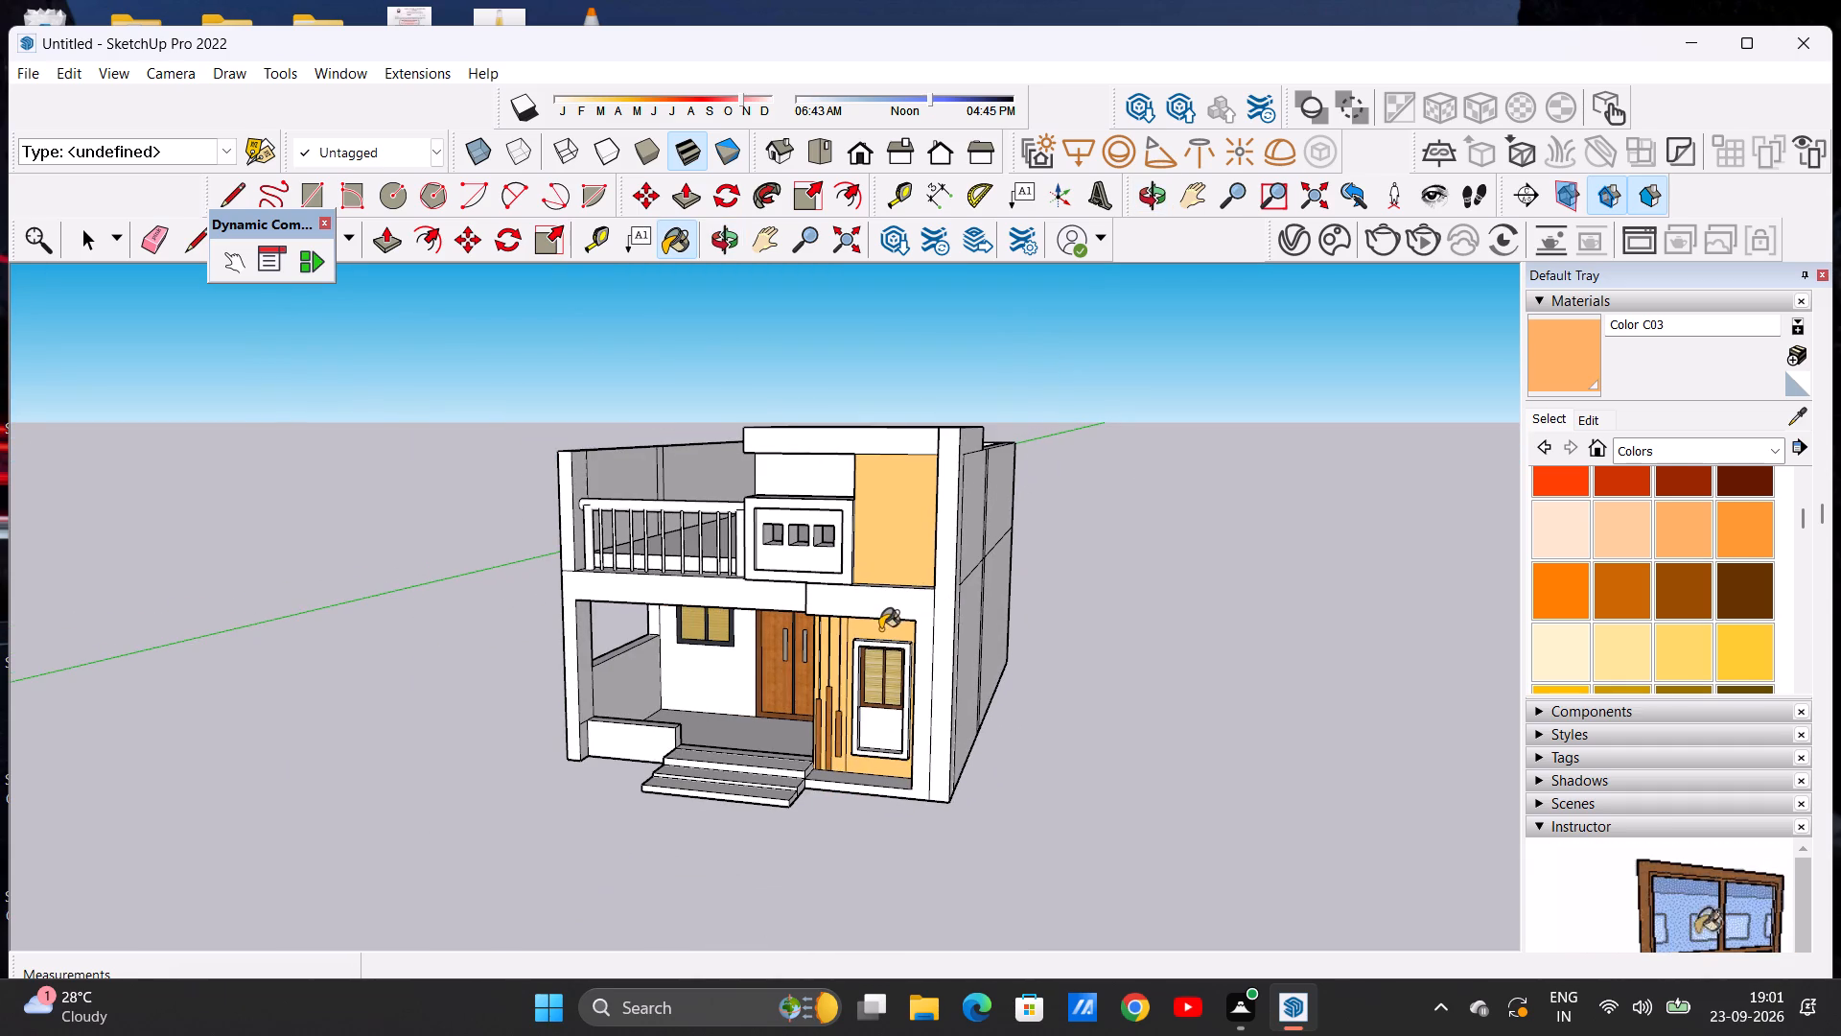
{"action": "middle_click_drag", "start_coordinate": [900, 652], "coordinate": [967, 727]}
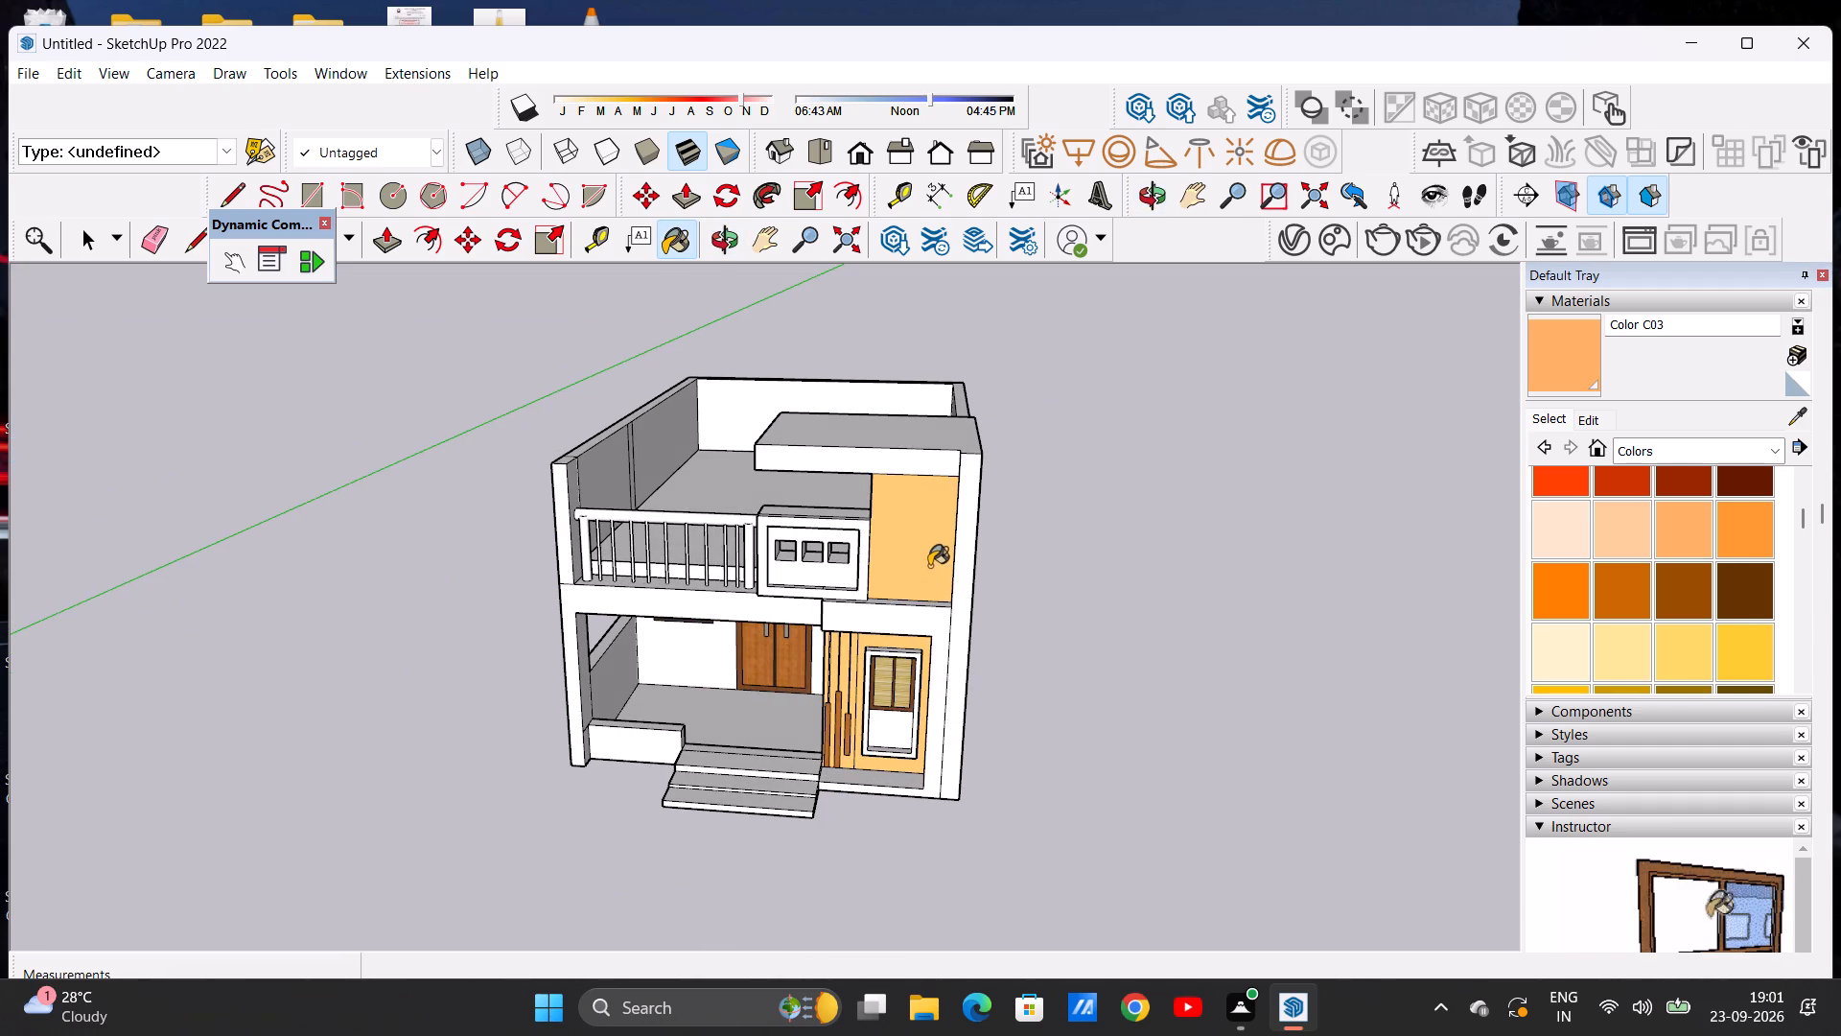
{"action": "scroll", "coordinate": [918, 566], "scroll_direction": "down", "scroll_amount": 5}
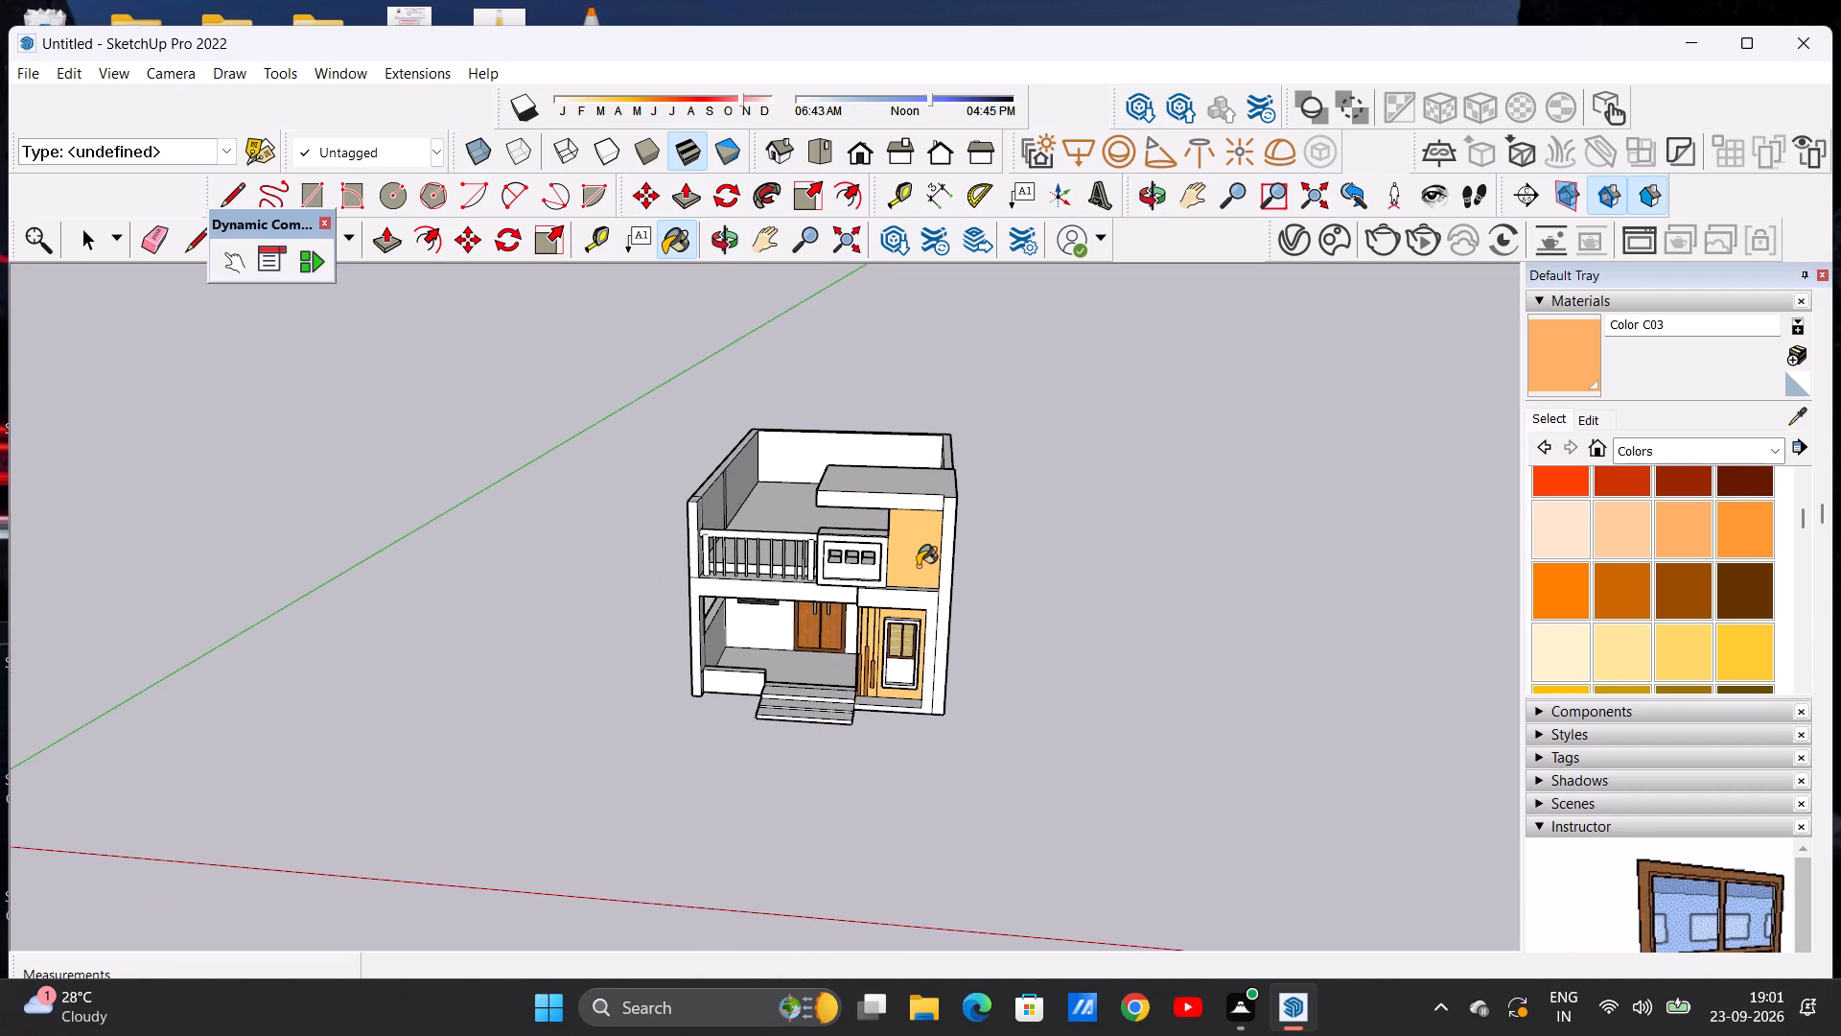
{"action": "scroll", "coordinate": [918, 566], "scroll_direction": "up", "scroll_amount": 5}
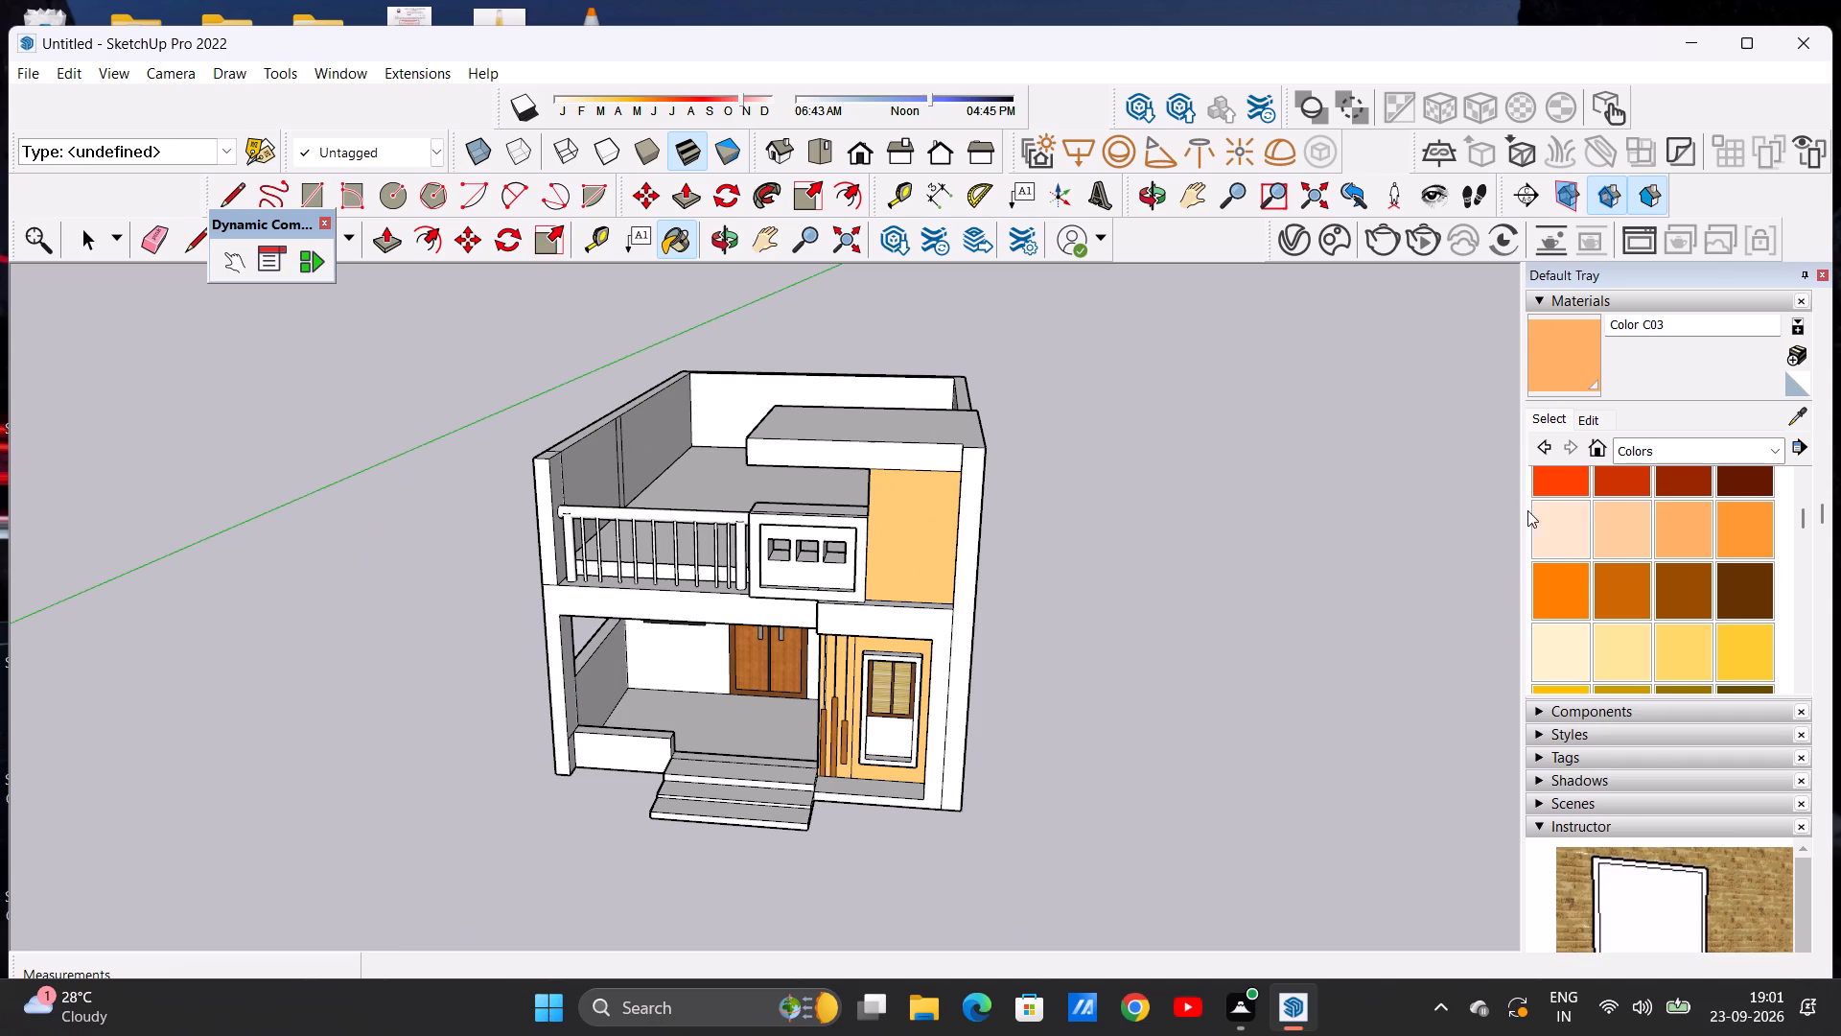
Paint the front frame face of the balcony's parapet box with Color C02.
{"action": "left_click", "coordinate": [1613, 534]}
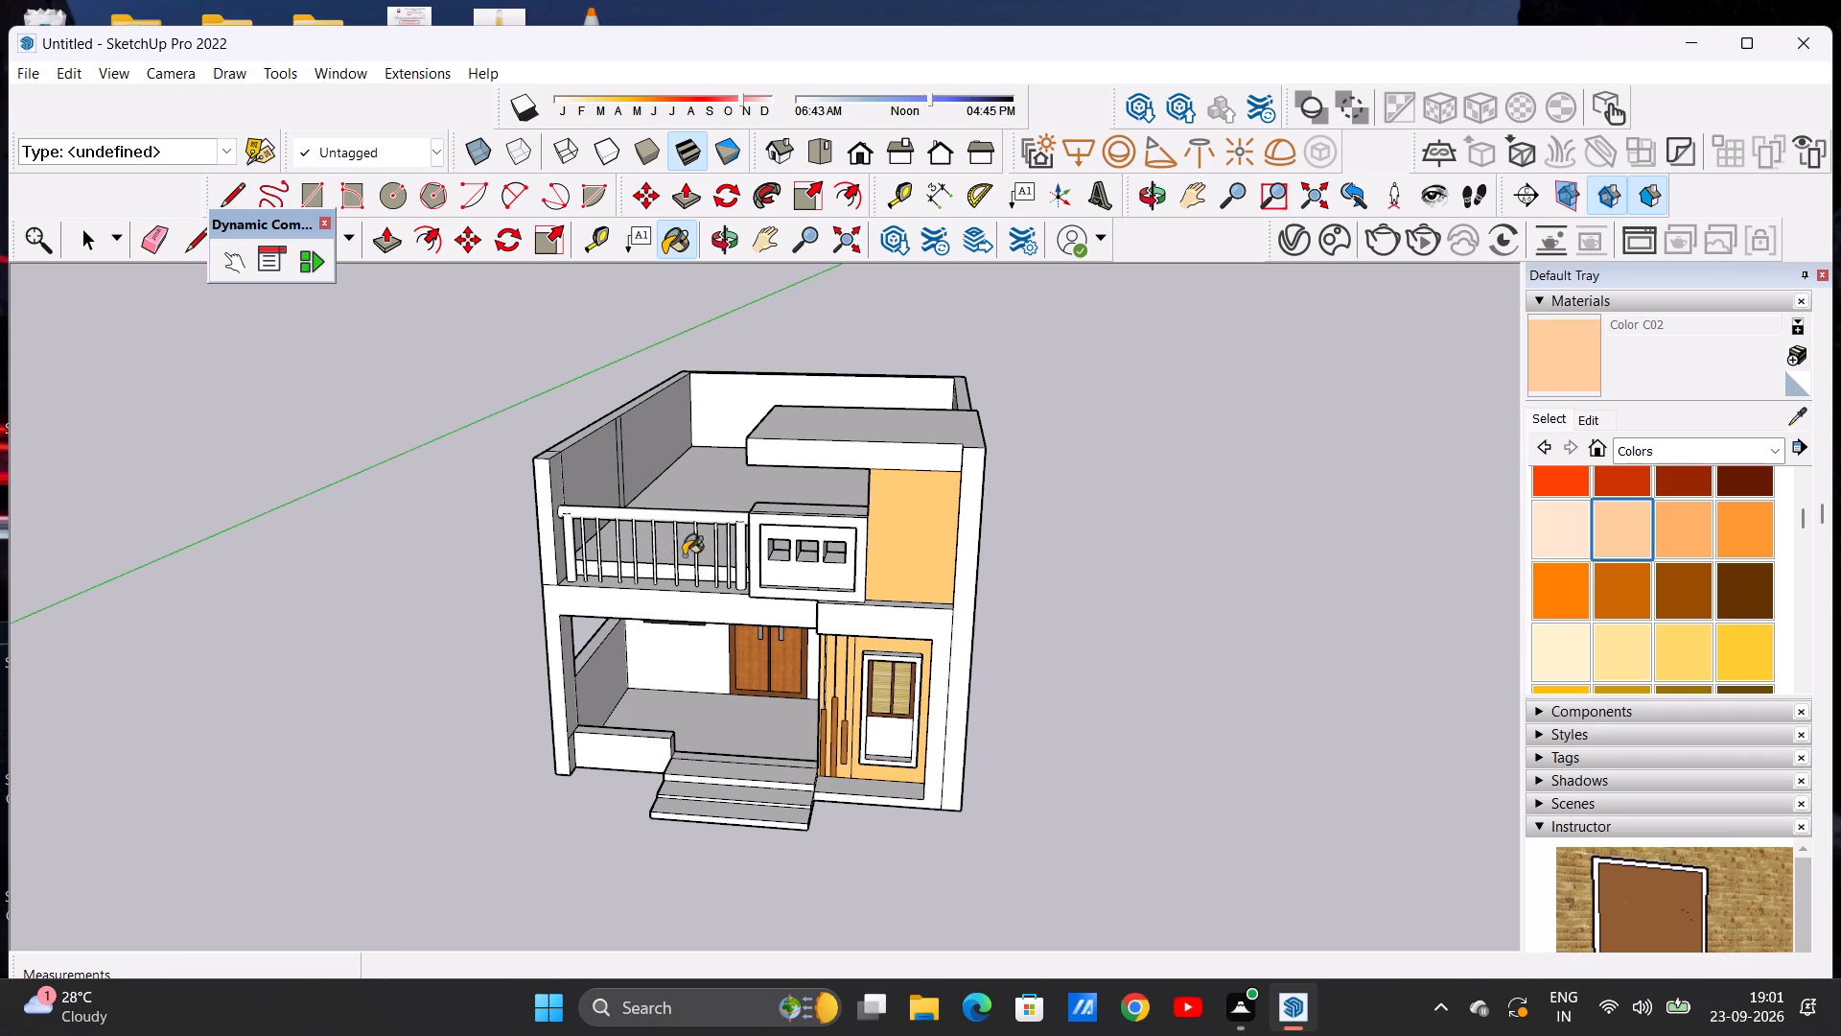
{"action": "scroll", "coordinate": [738, 555], "scroll_direction": "up", "scroll_amount": 9}
{"action": "left_click", "coordinate": [774, 552]}
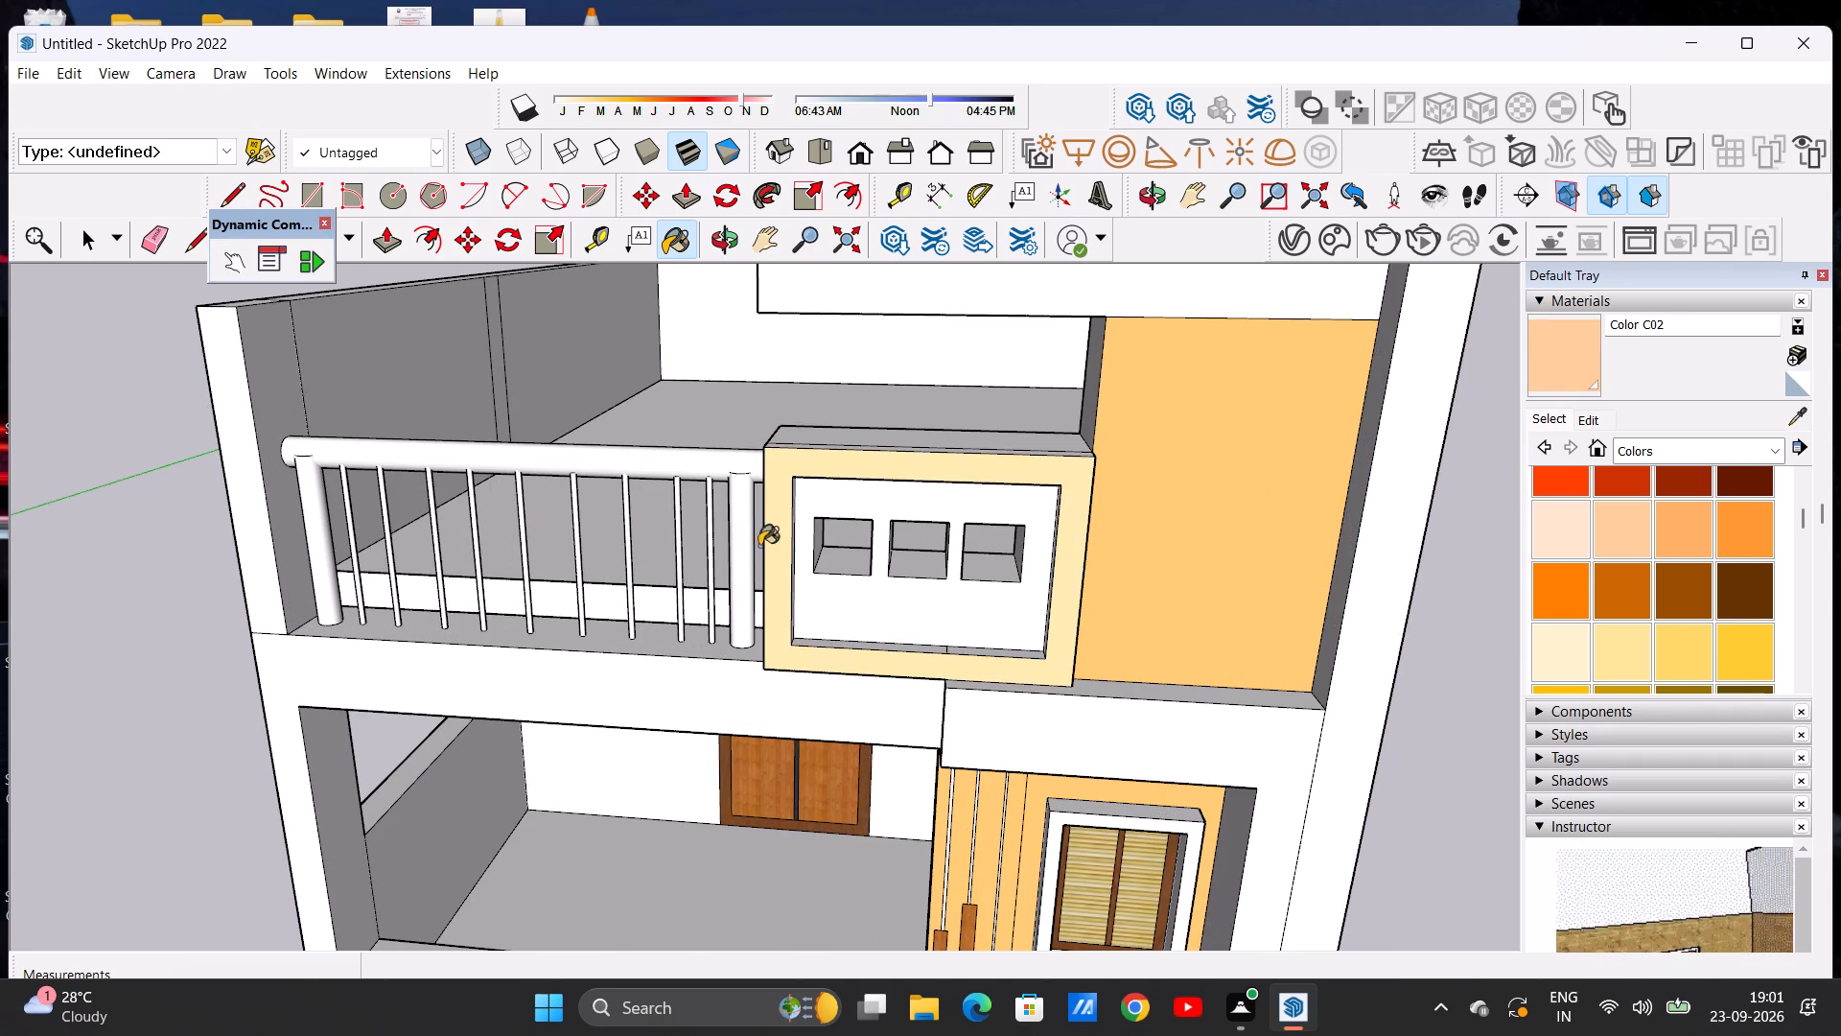
Paint the projecting roof slab's front, top, balcony-side end and rear faces with Color C02.
{"action": "scroll", "coordinate": [740, 530], "scroll_direction": "down", "scroll_amount": 6}
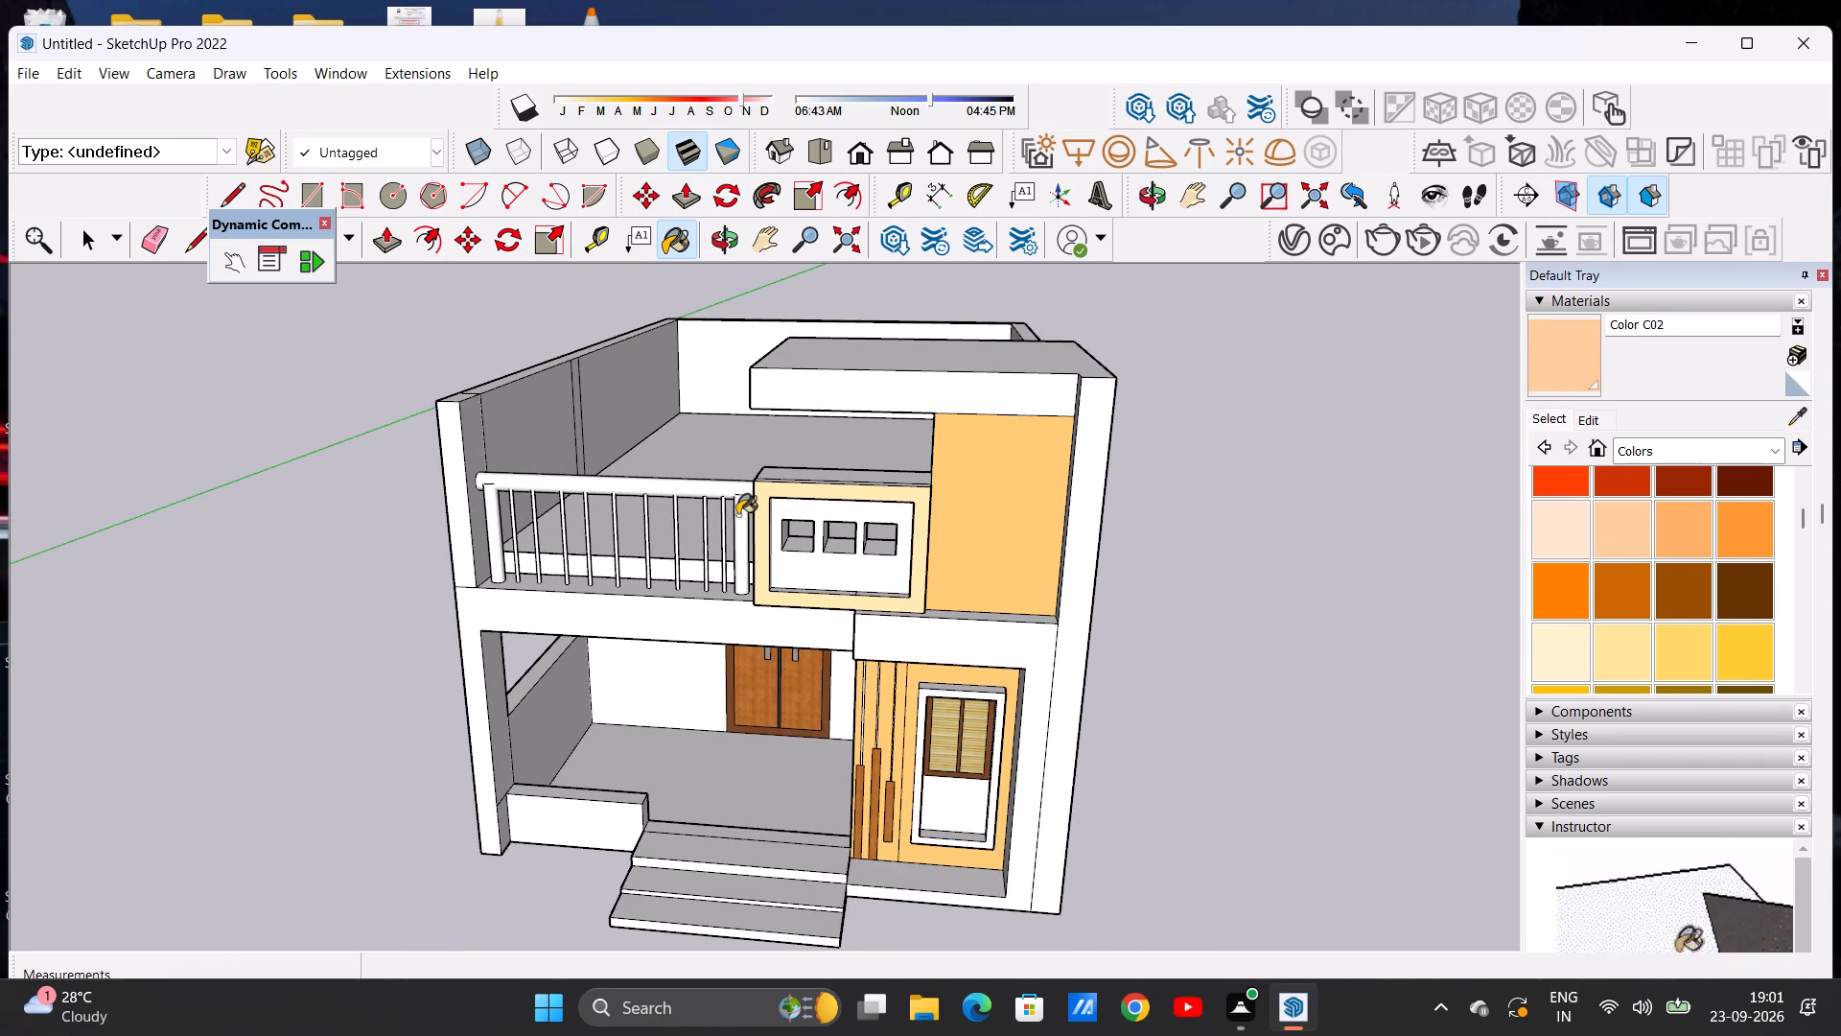
{"action": "left_click", "coordinate": [841, 391]}
{"action": "left_click", "coordinate": [859, 363]}
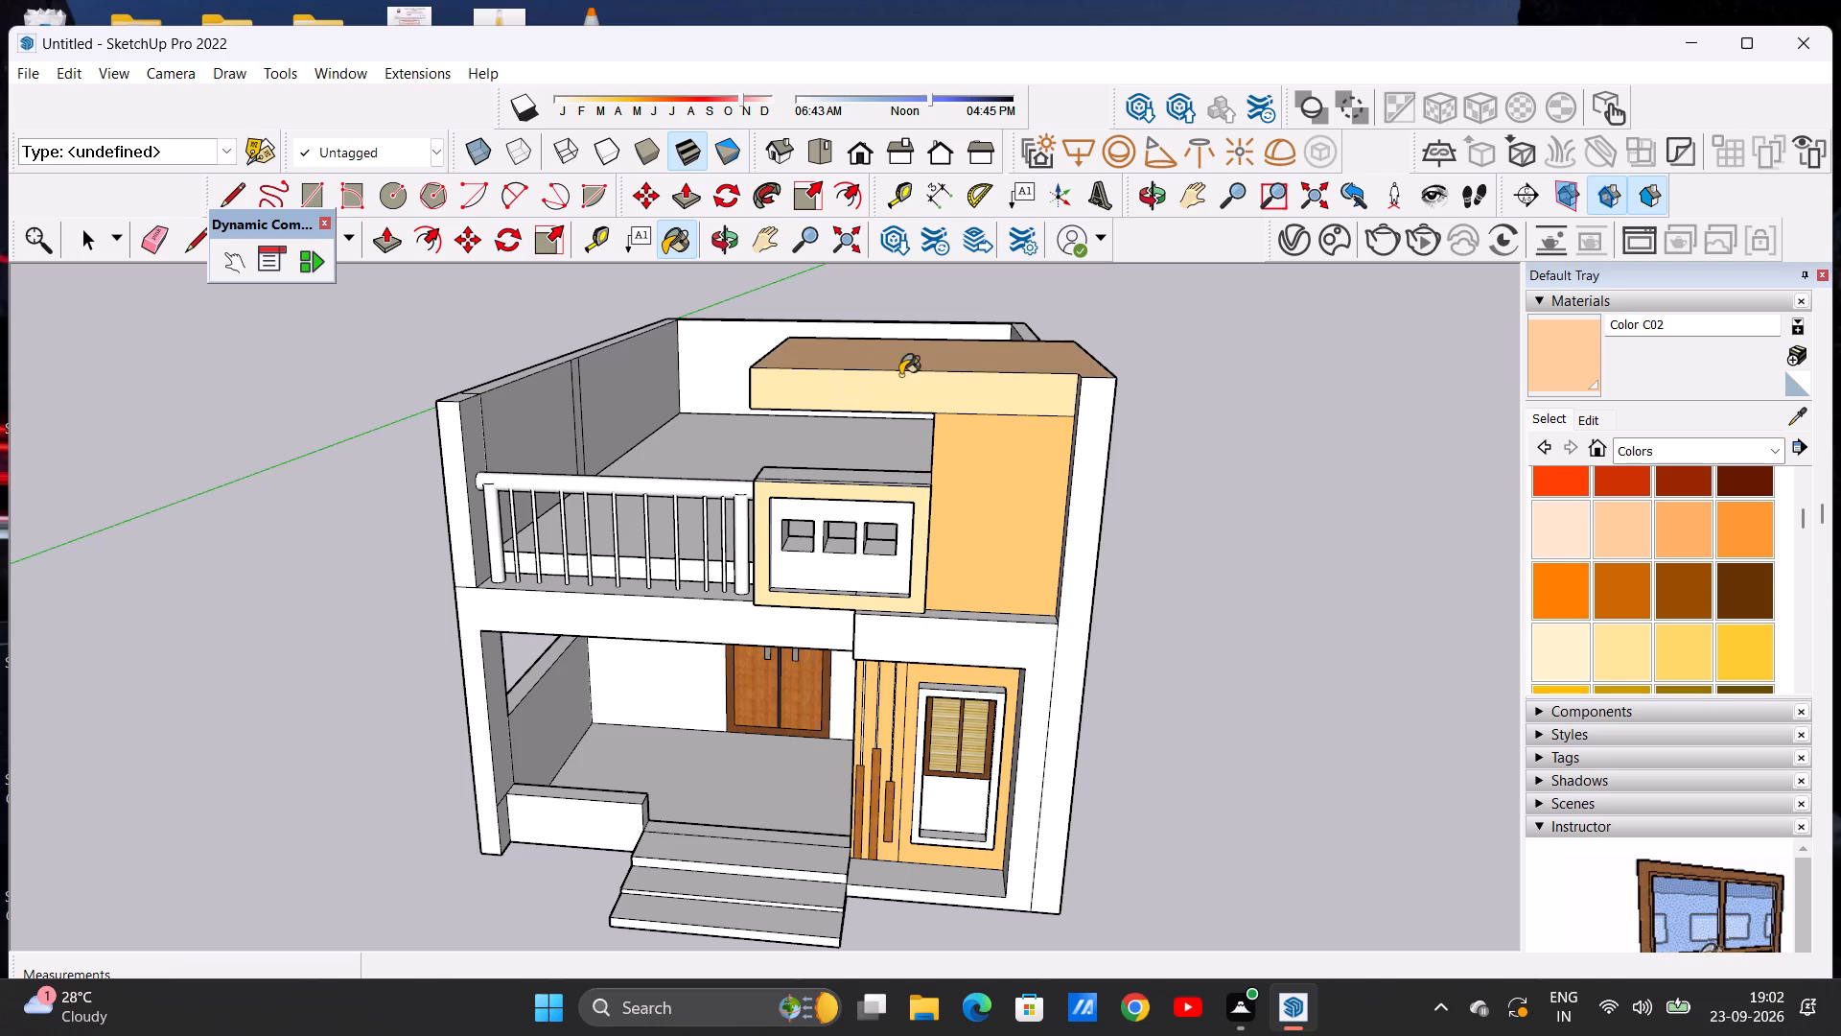
{"action": "middle_click_drag", "start_coordinate": [868, 399], "coordinate": [915, 380]}
{"action": "middle_click_drag", "start_coordinate": [915, 380], "coordinate": [1098, 389]}
{"action": "left_click", "coordinate": [792, 382]}
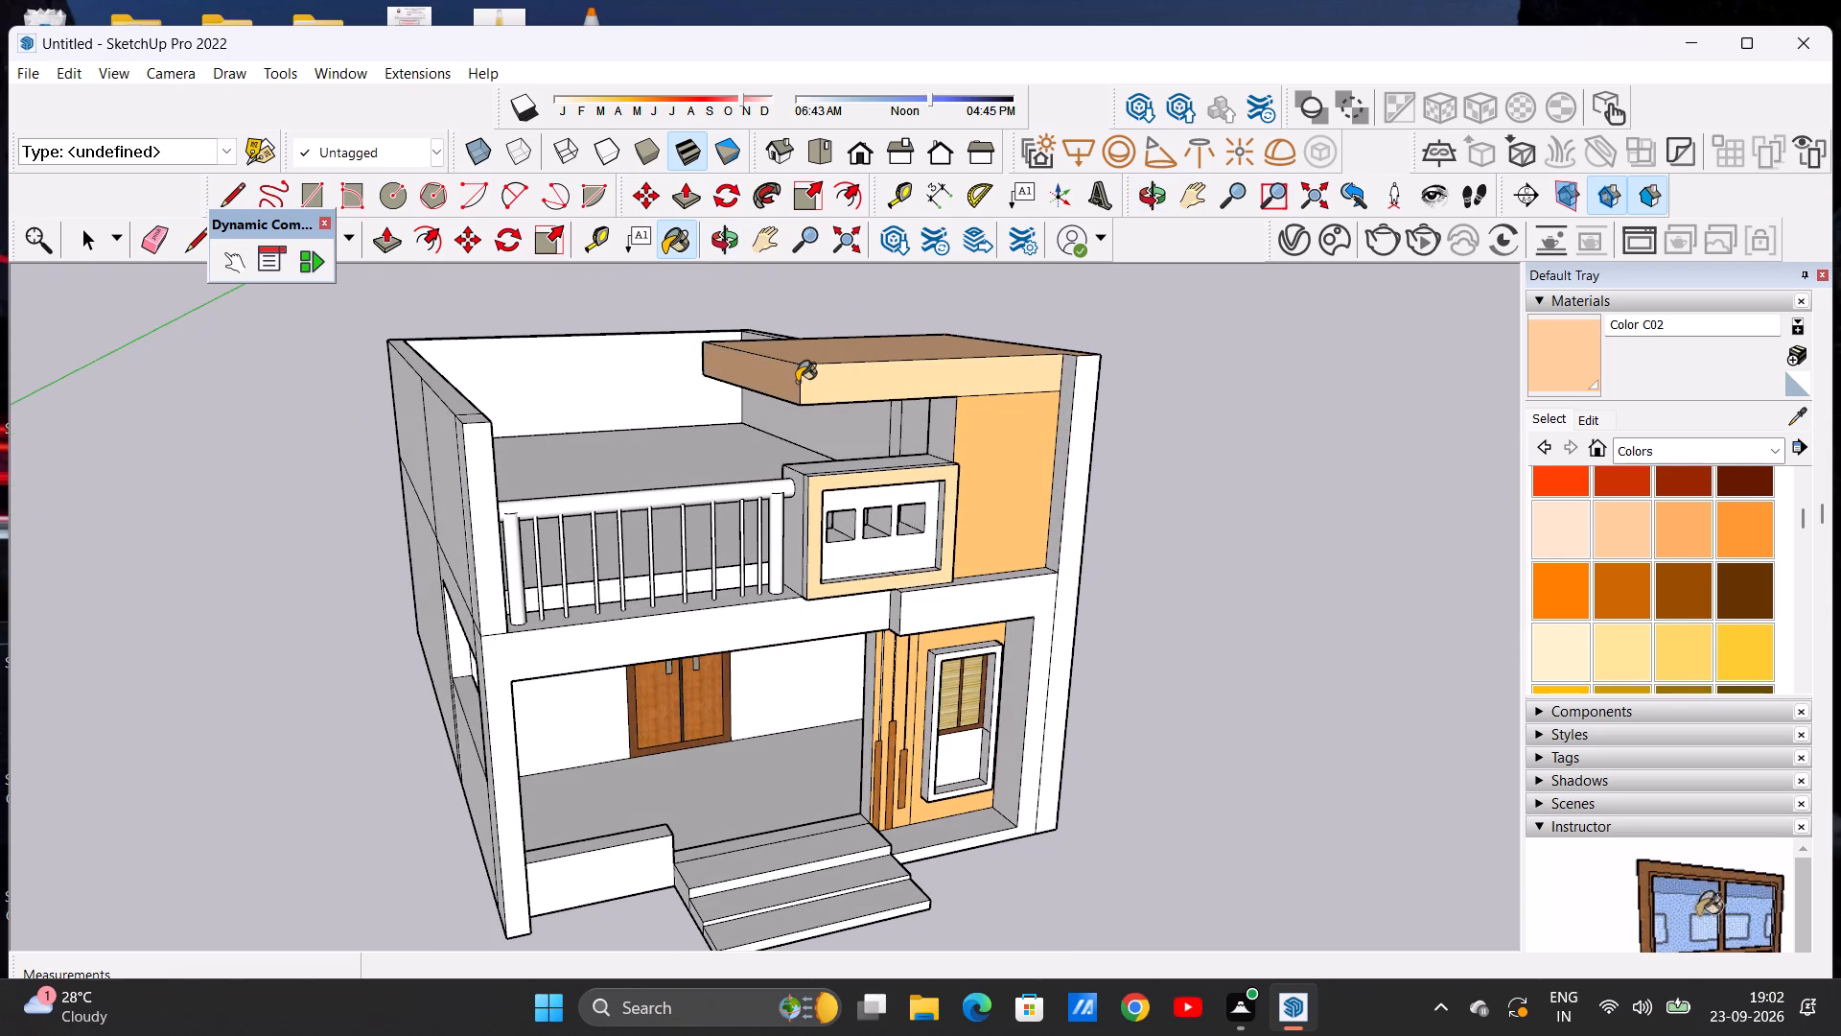
{"action": "middle_click_drag", "start_coordinate": [962, 389], "coordinate": [632, 412]}
{"action": "middle_click_drag", "start_coordinate": [996, 388], "coordinate": [408, 414]}
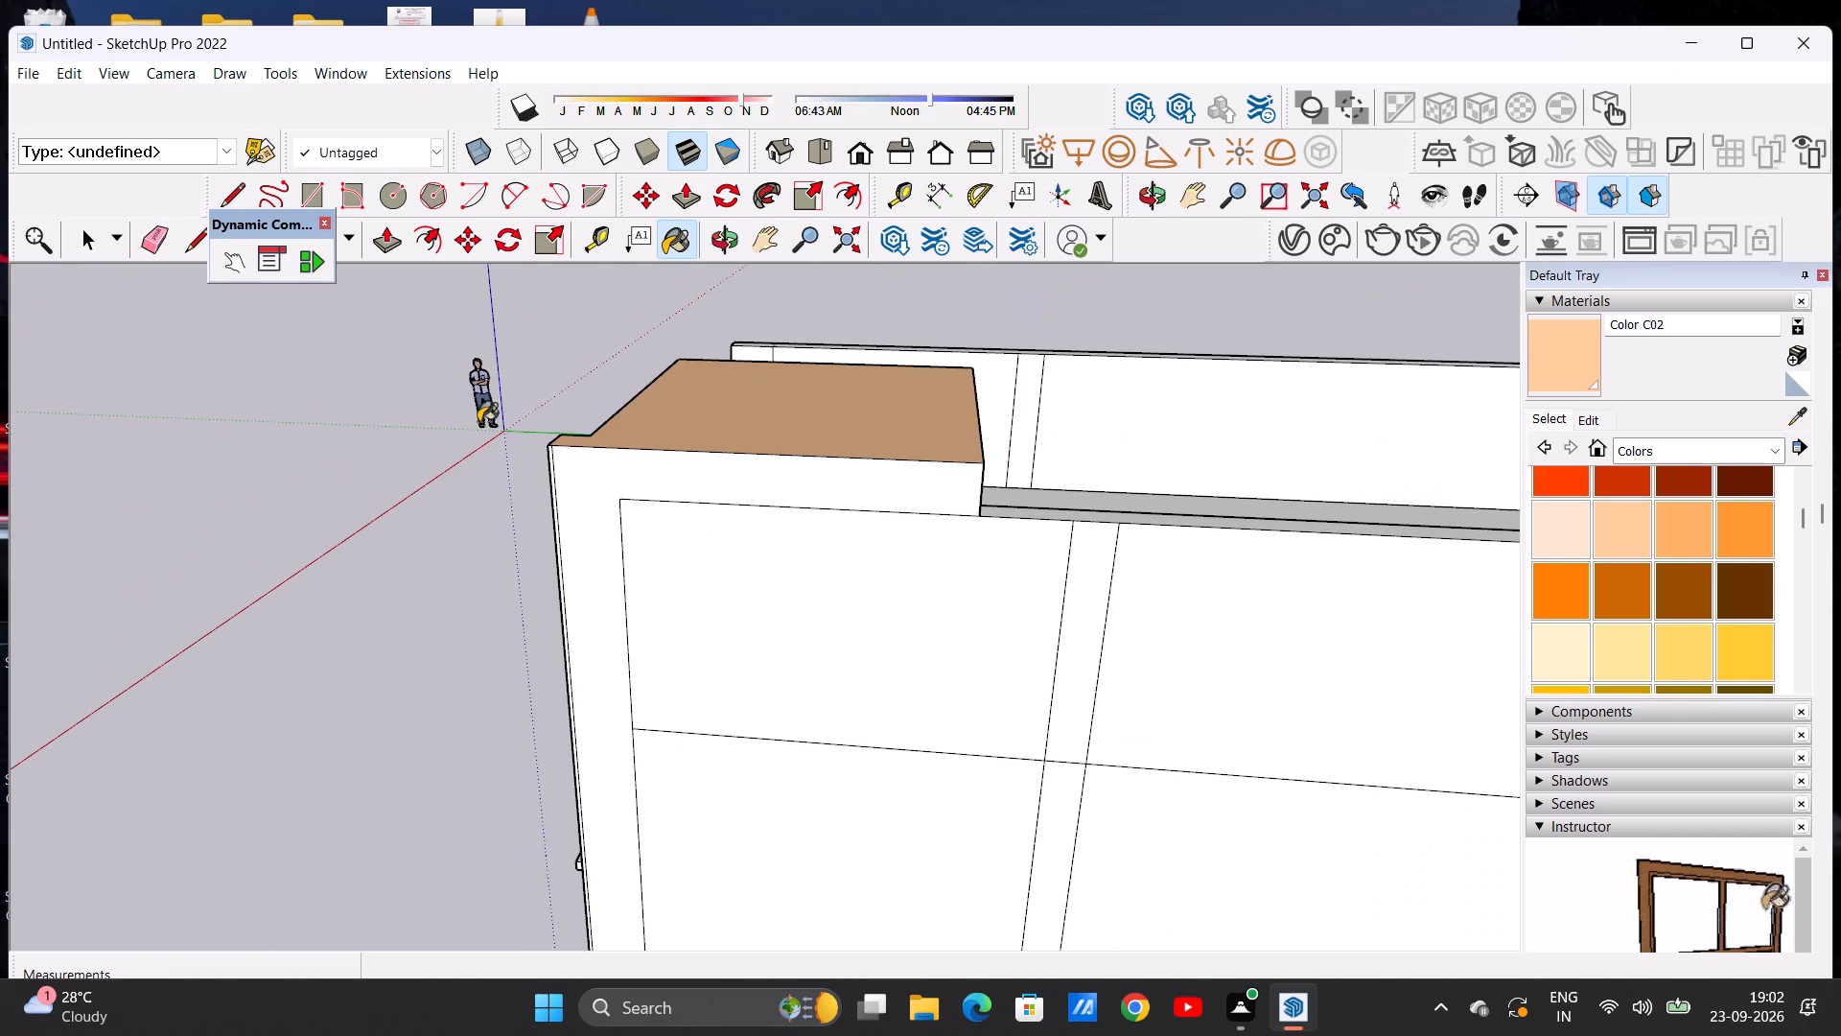
{"action": "middle_click_drag", "start_coordinate": [938, 464], "coordinate": [523, 422]}
{"action": "left_click", "coordinate": [571, 412]}
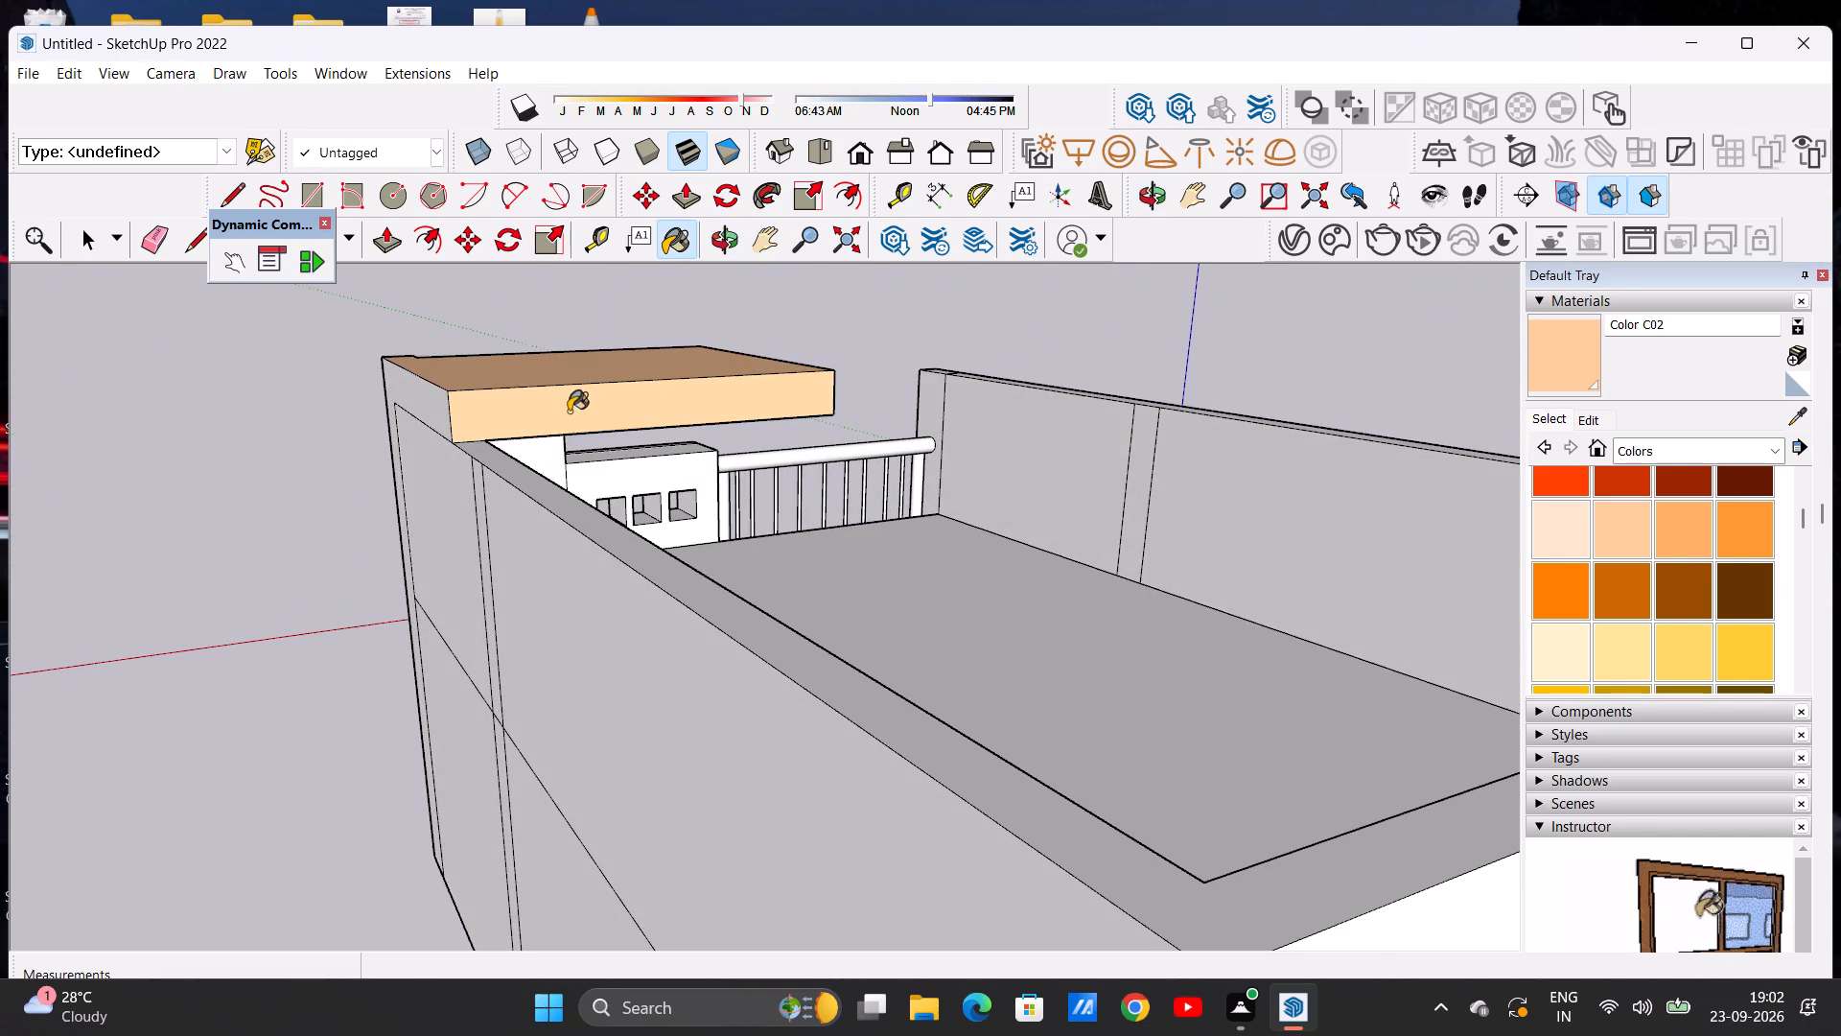
{"action": "middle_click_drag", "start_coordinate": [363, 459], "coordinate": [947, 395]}
{"action": "middle_click_drag", "start_coordinate": [727, 435], "coordinate": [940, 462]}
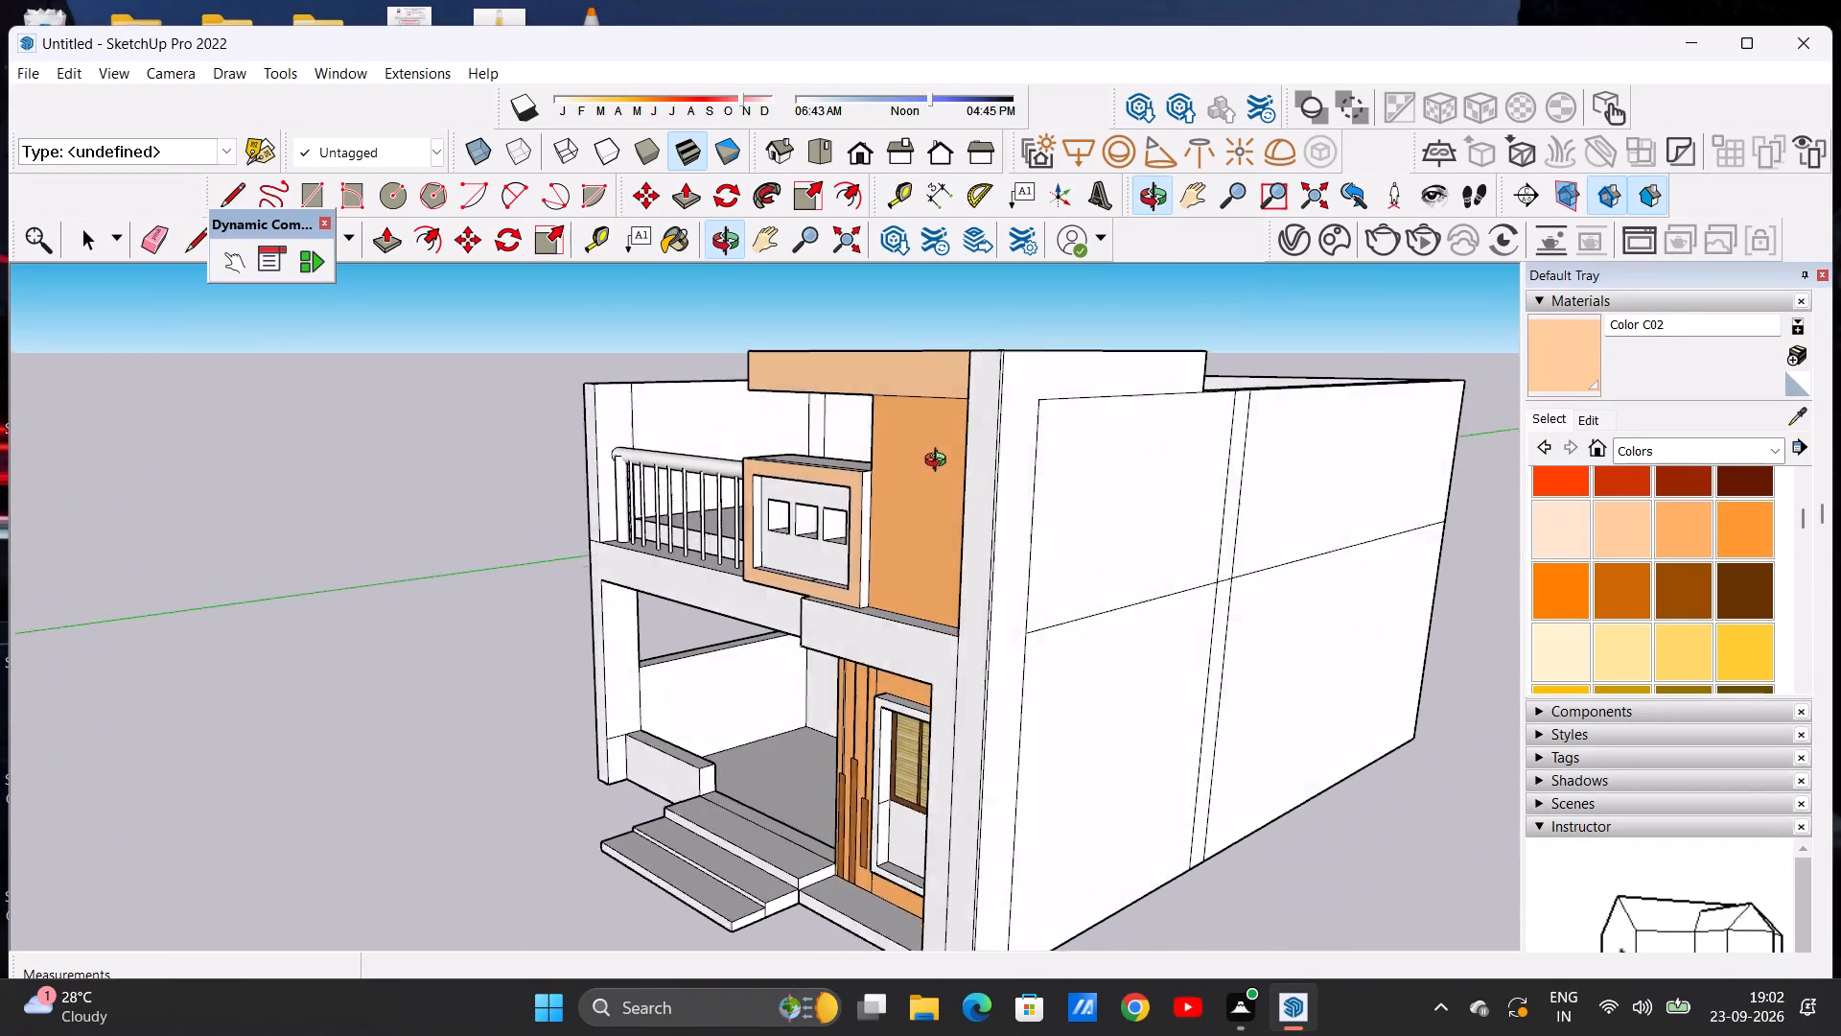
Paint the outer side-wall border face beside the roof slab's end with Color C02.
{"action": "middle_click_drag", "start_coordinate": [940, 462], "coordinate": [967, 462]}
{"action": "scroll", "coordinate": [863, 456], "scroll_direction": "down", "scroll_amount": 4}
{"action": "scroll", "coordinate": [979, 407], "scroll_direction": "up", "scroll_amount": 4}
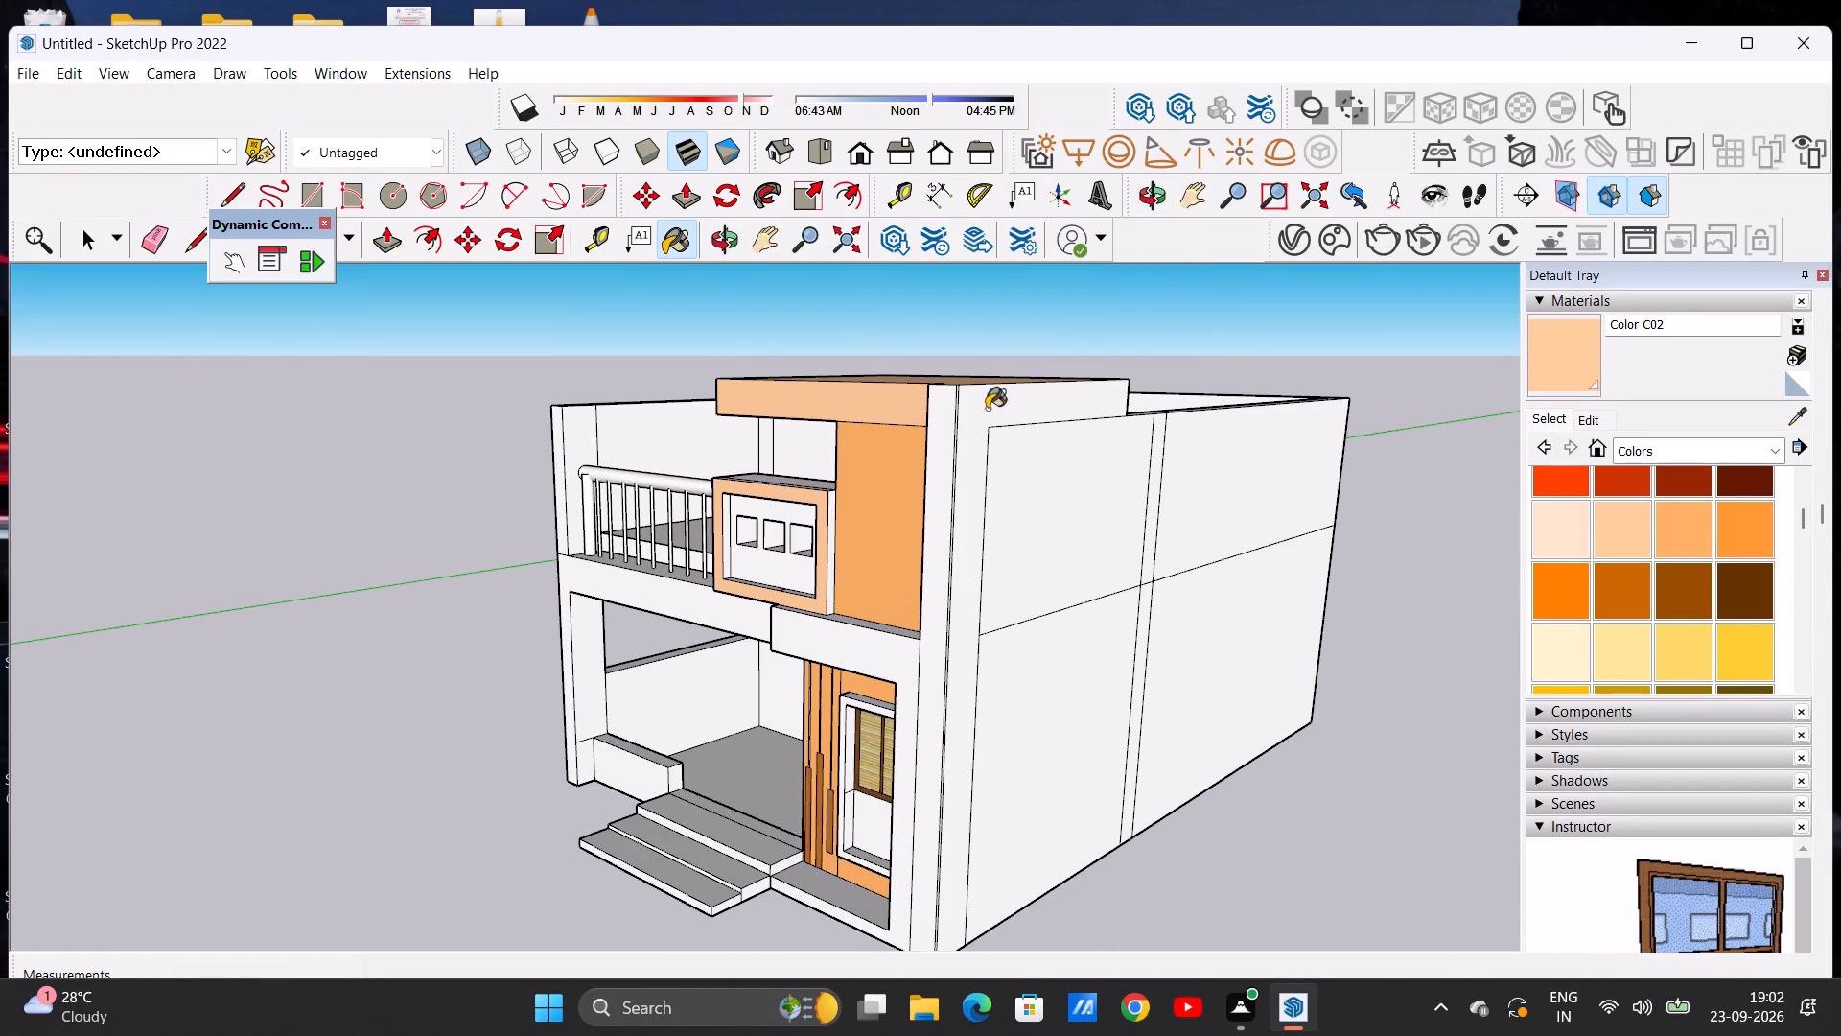
{"action": "left_click", "coordinate": [987, 409]}
Examine the coloured upper-floor facade together with the ground floor from the front at several distances.
{"action": "middle_click_drag", "start_coordinate": [859, 468], "coordinate": [1096, 466]}
{"action": "scroll", "coordinate": [1059, 437], "scroll_direction": "down", "scroll_amount": 4}
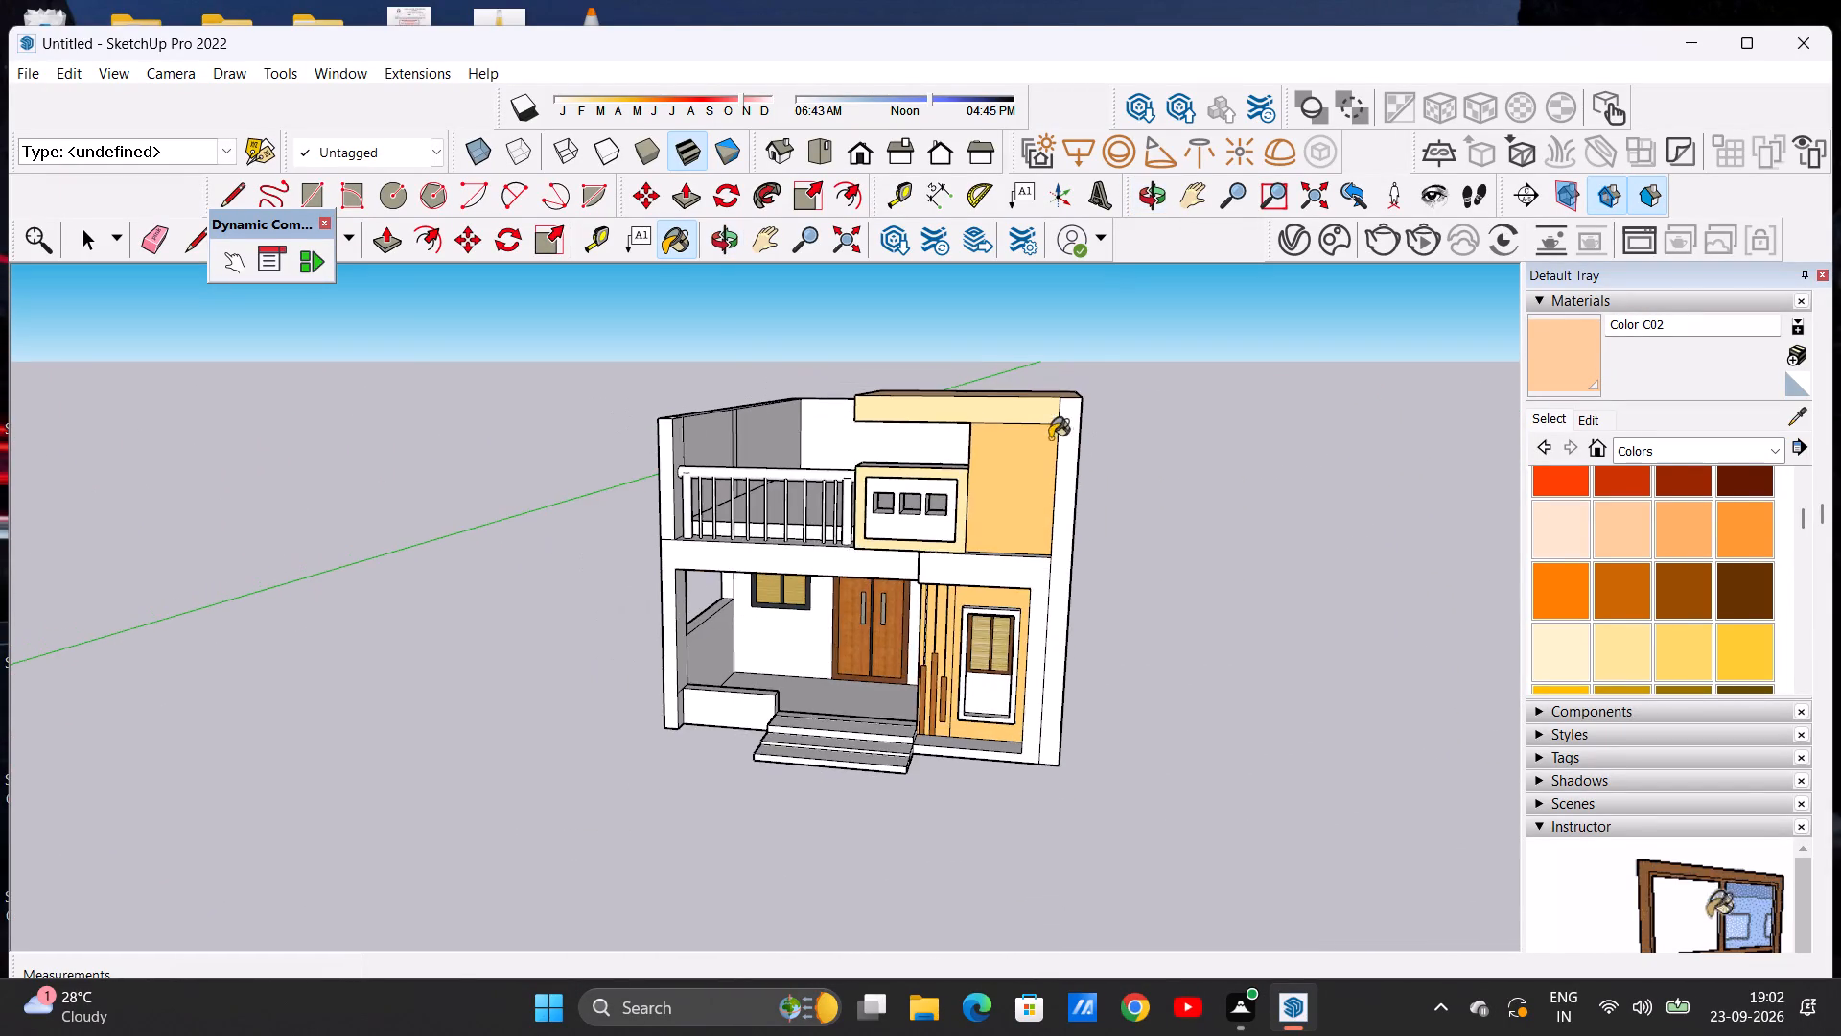
{"action": "scroll", "coordinate": [1033, 466], "scroll_direction": "up", "scroll_amount": 4}
{"action": "middle_click_drag", "start_coordinate": [954, 473], "coordinate": [1025, 459]}
{"action": "scroll", "coordinate": [1012, 458], "scroll_direction": "down", "scroll_amount": 5}
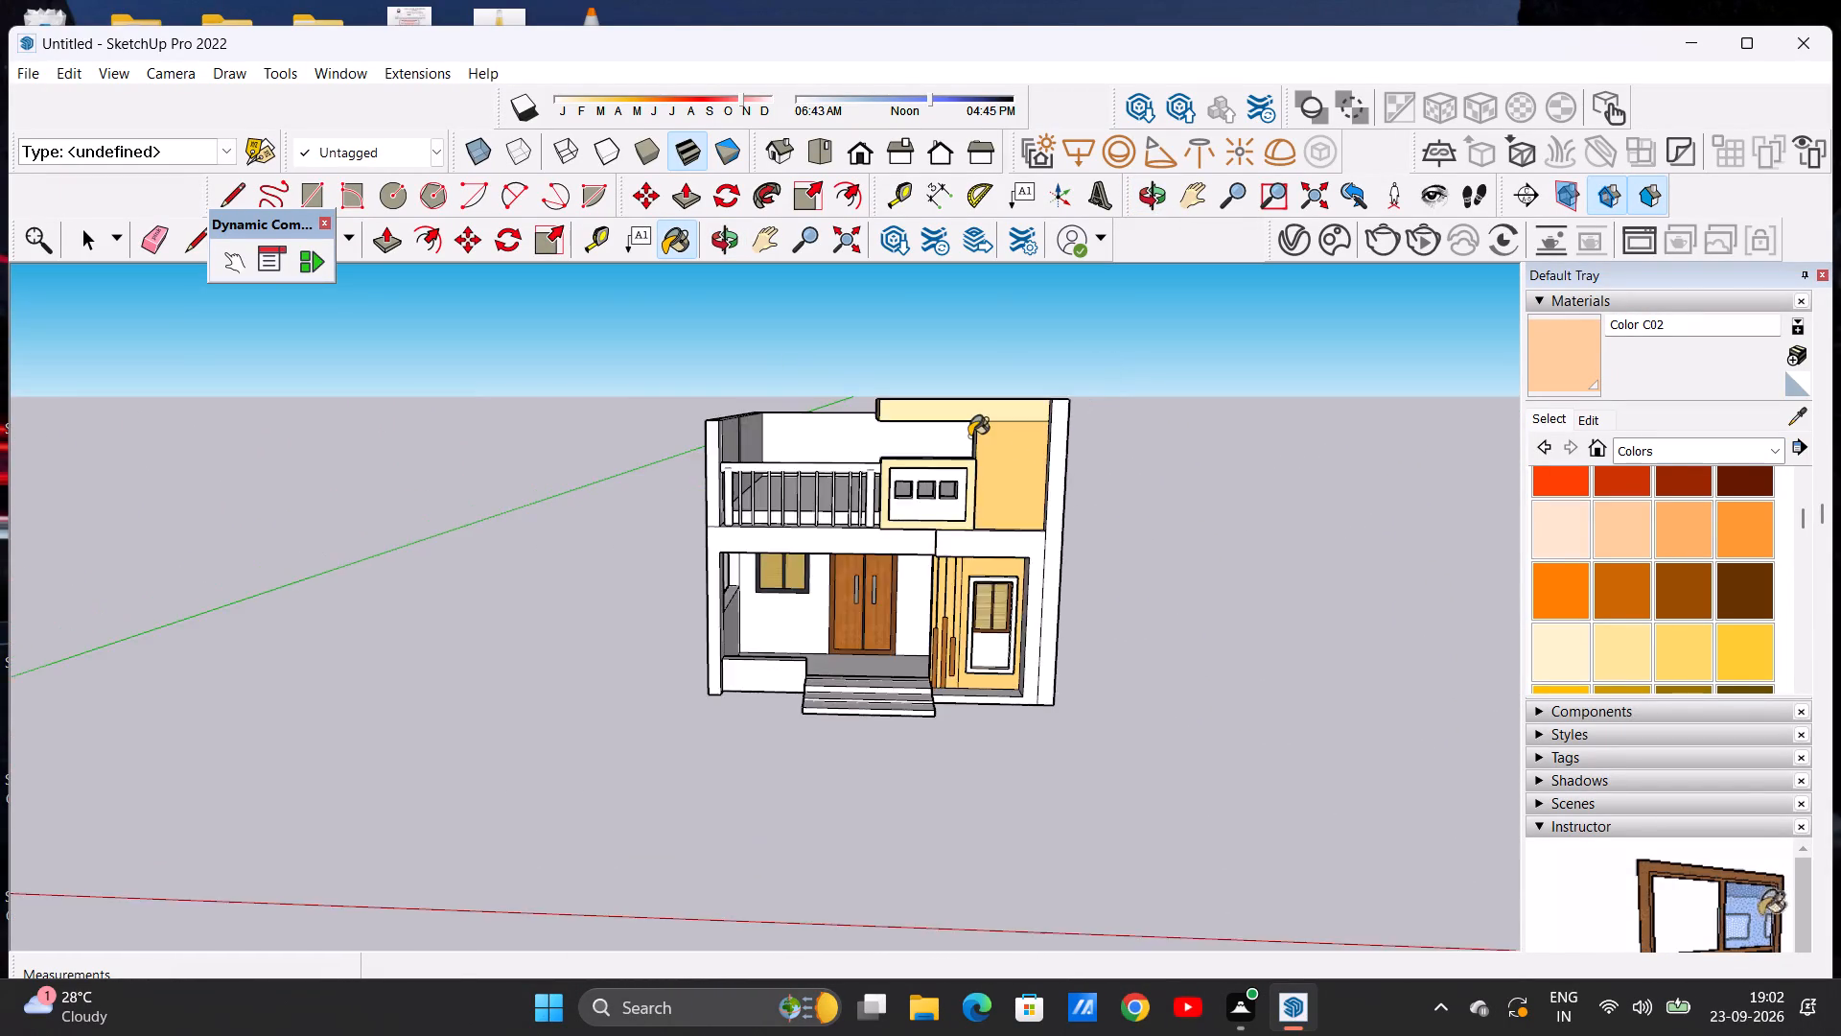
{"action": "scroll", "coordinate": [969, 436], "scroll_direction": "down", "scroll_amount": 3}
{"action": "scroll", "coordinate": [976, 509], "scroll_direction": "up", "scroll_amount": 5}
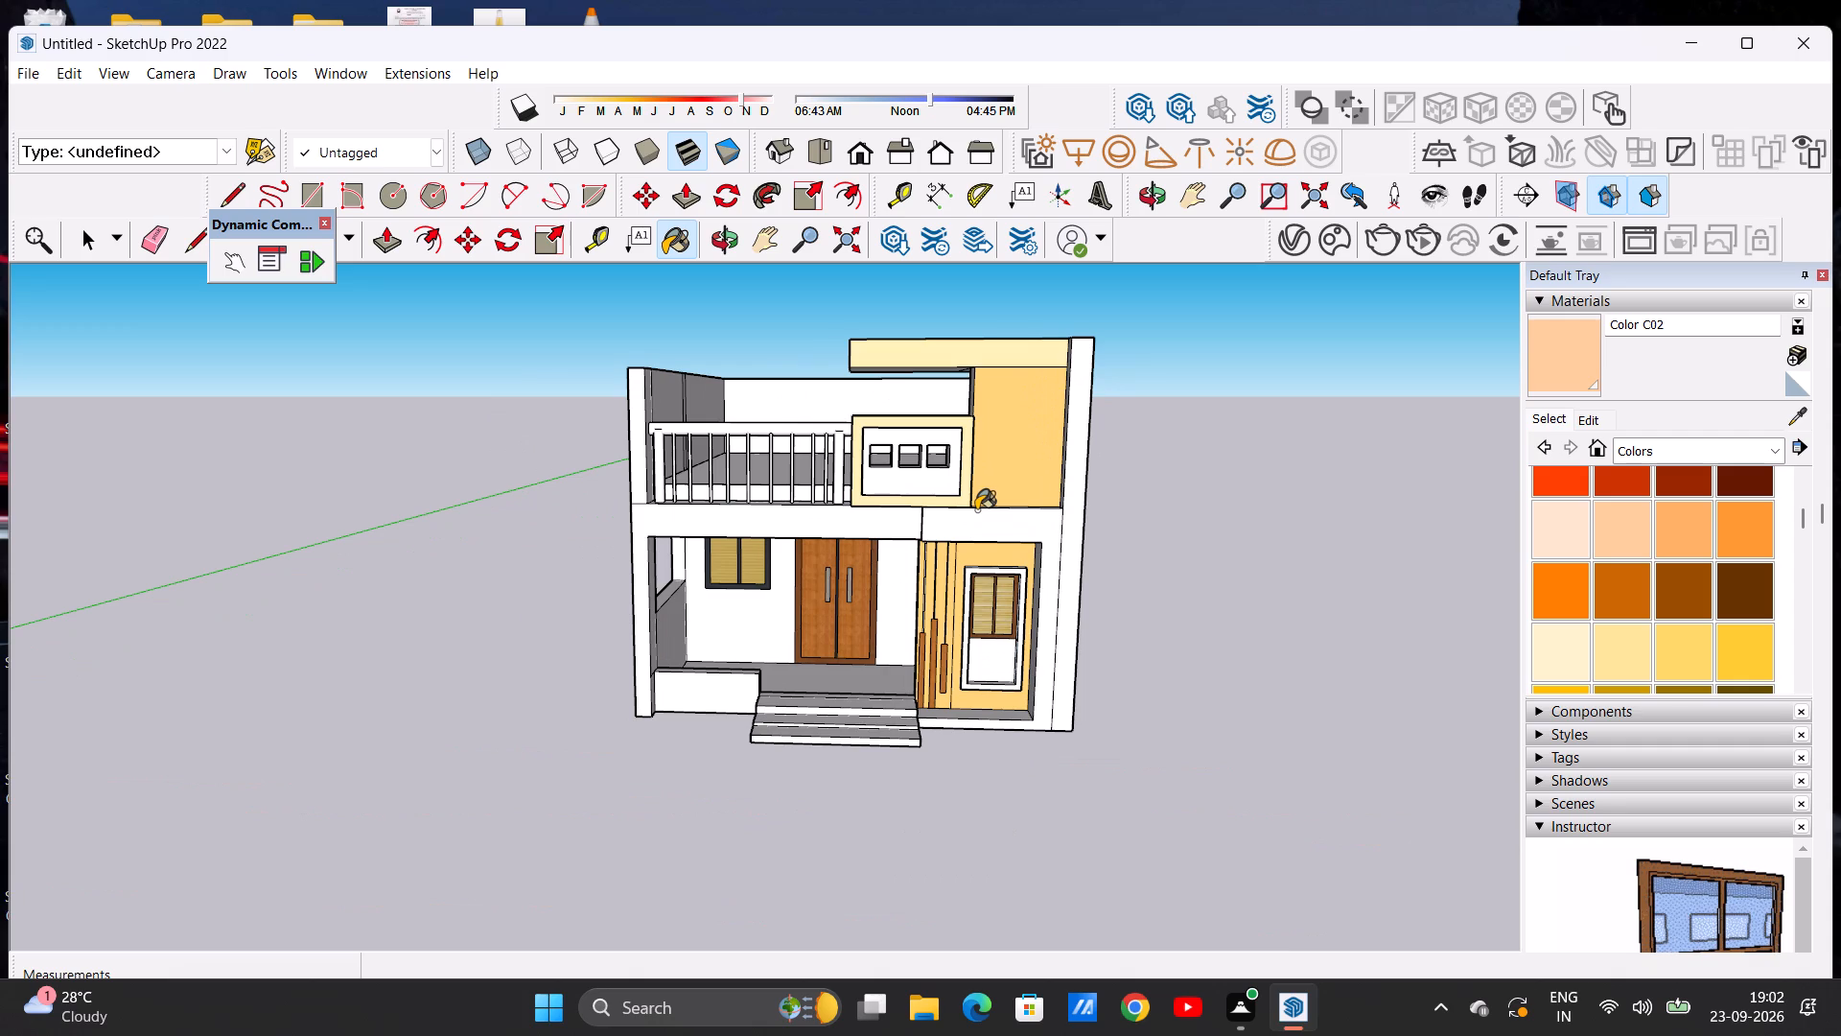
{"action": "key", "text": "space"}
{"action": "scroll", "coordinate": [910, 443], "scroll_direction": "down", "scroll_amount": 5}
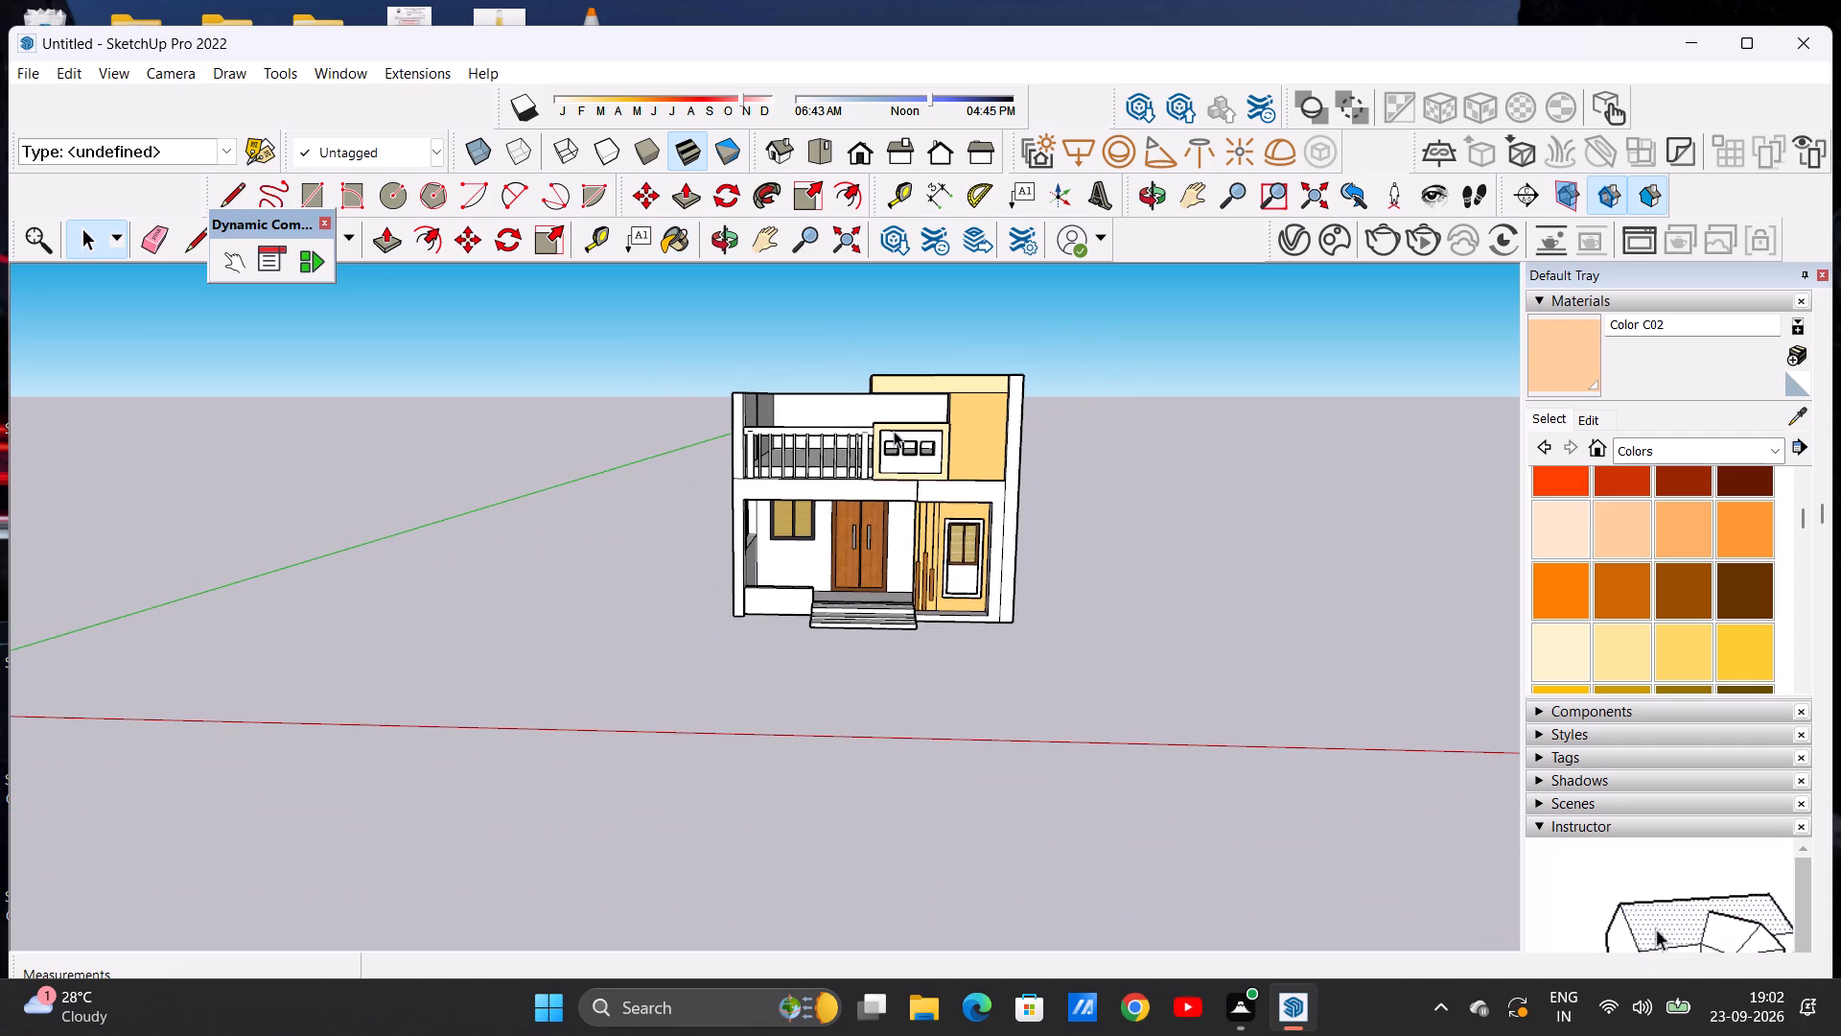
{"action": "scroll", "coordinate": [1038, 587], "scroll_direction": "up", "scroll_amount": 5}
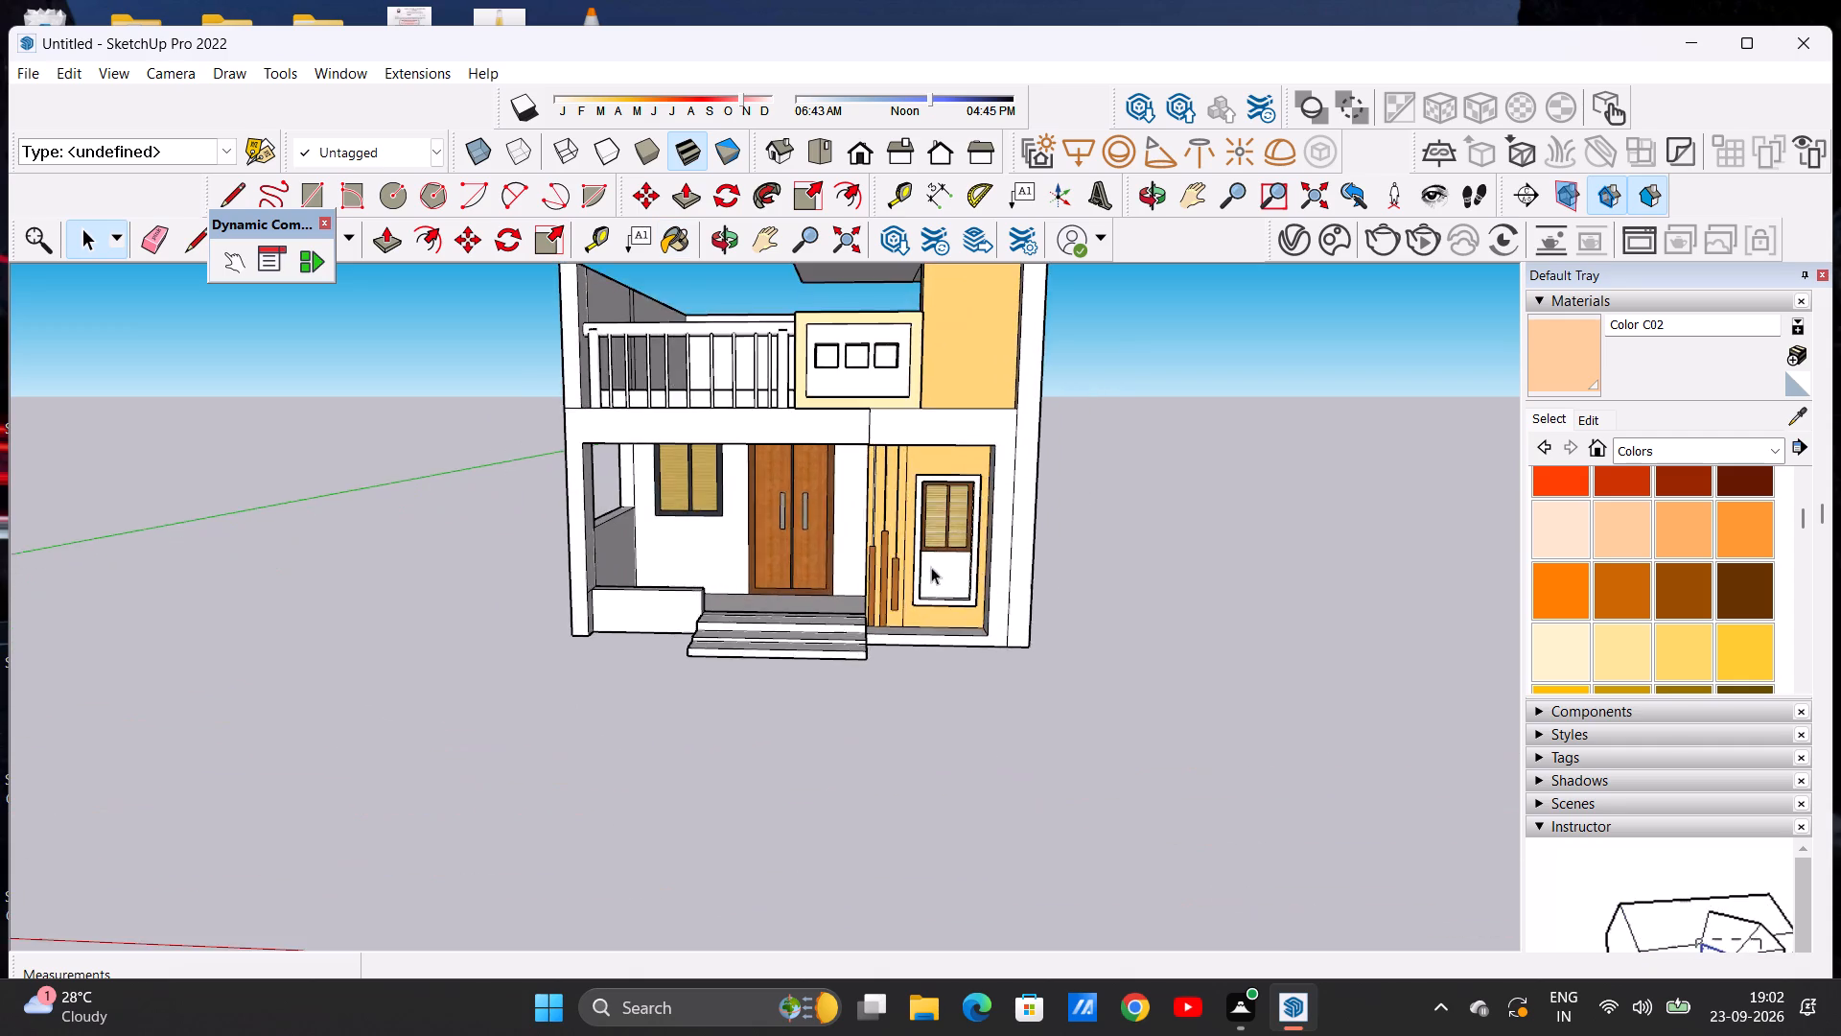
Paint the vertical wall strips around the decorative wooden bars beside the main door with Color C02.
{"action": "scroll", "coordinate": [931, 567], "scroll_direction": "up", "scroll_amount": 5}
{"action": "middle_click_drag", "start_coordinate": [873, 546], "coordinate": [793, 602]}
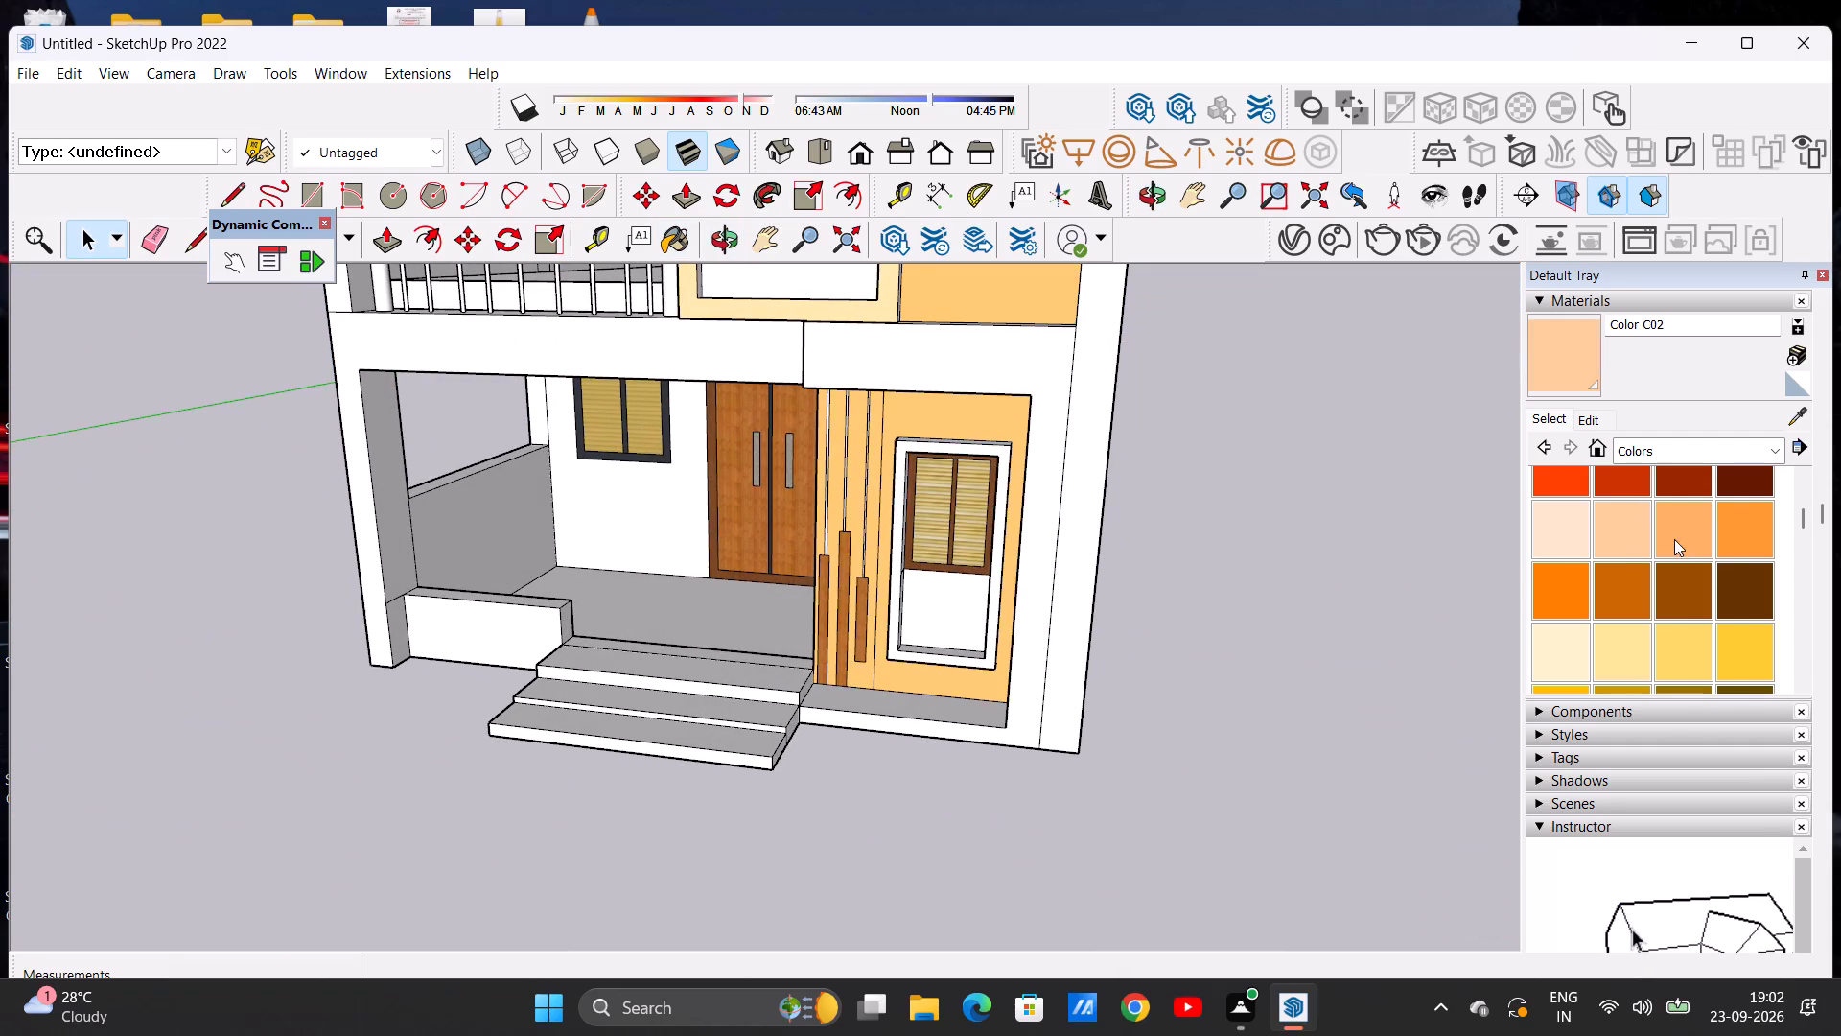
{"action": "left_click", "coordinate": [1564, 360]}
{"action": "scroll", "coordinate": [920, 526], "scroll_direction": "up", "scroll_amount": 6}
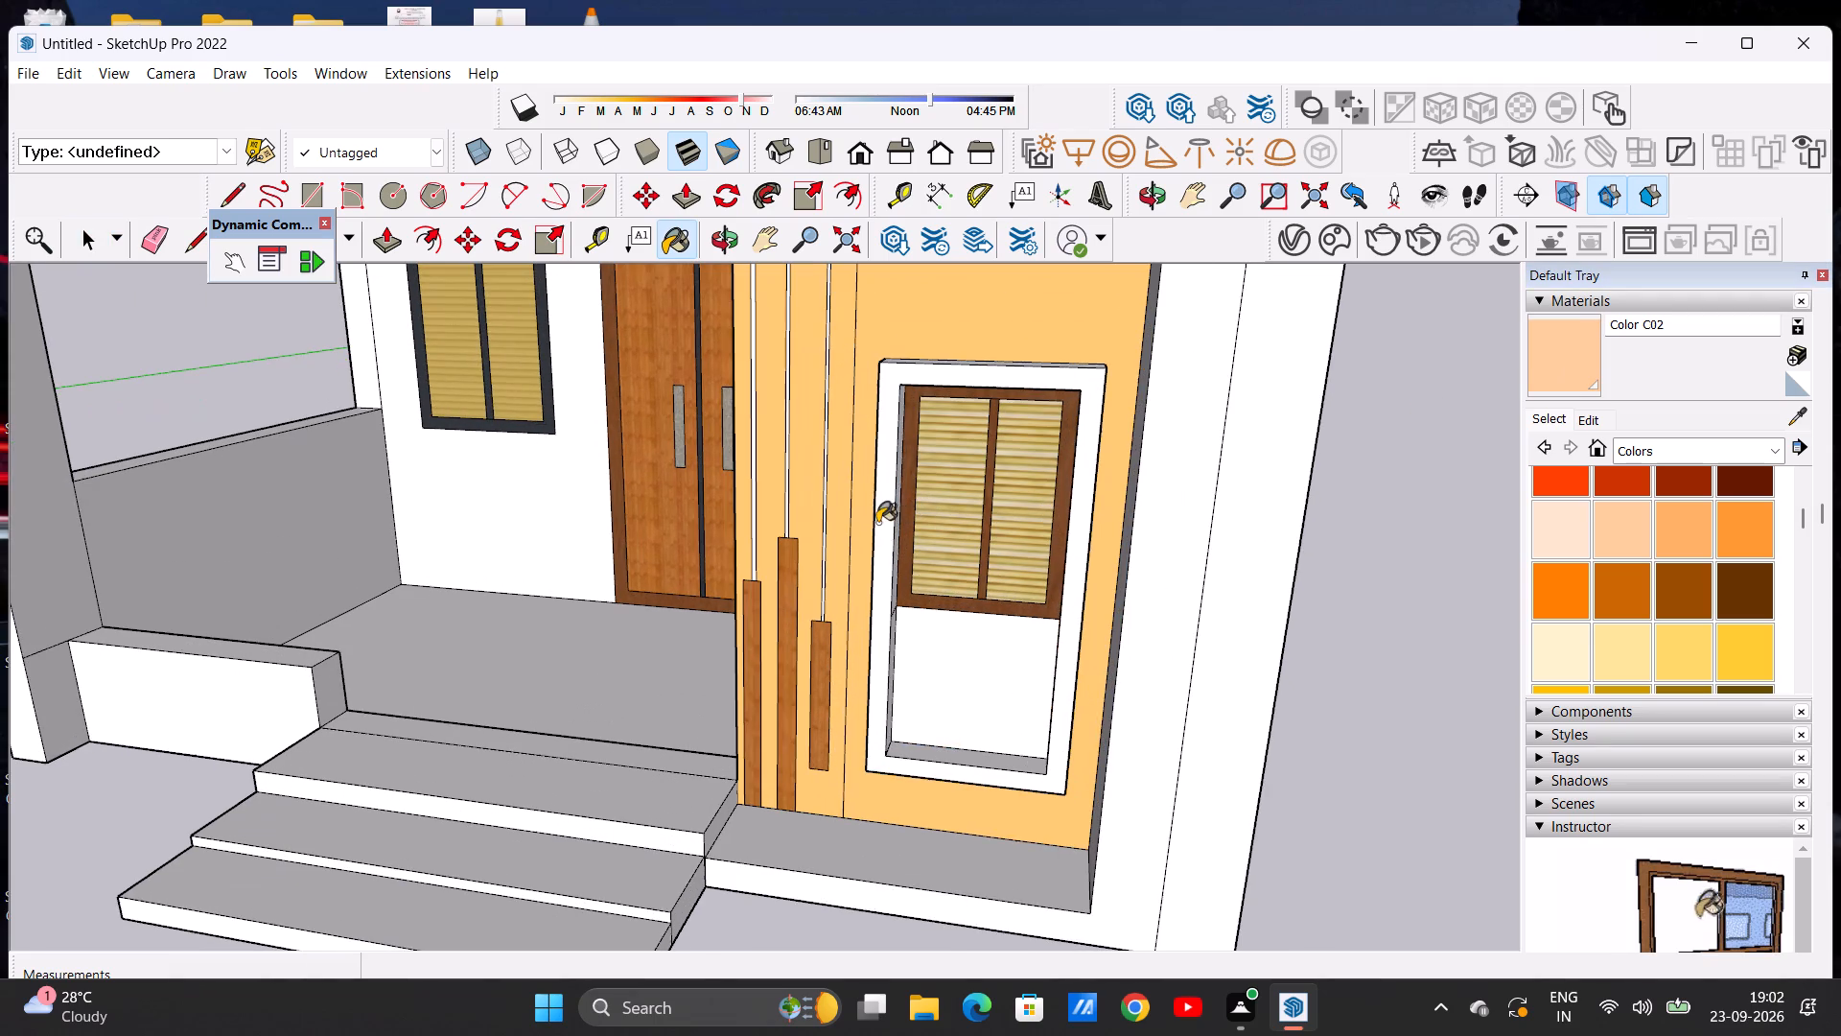
{"action": "left_click", "coordinate": [838, 512]}
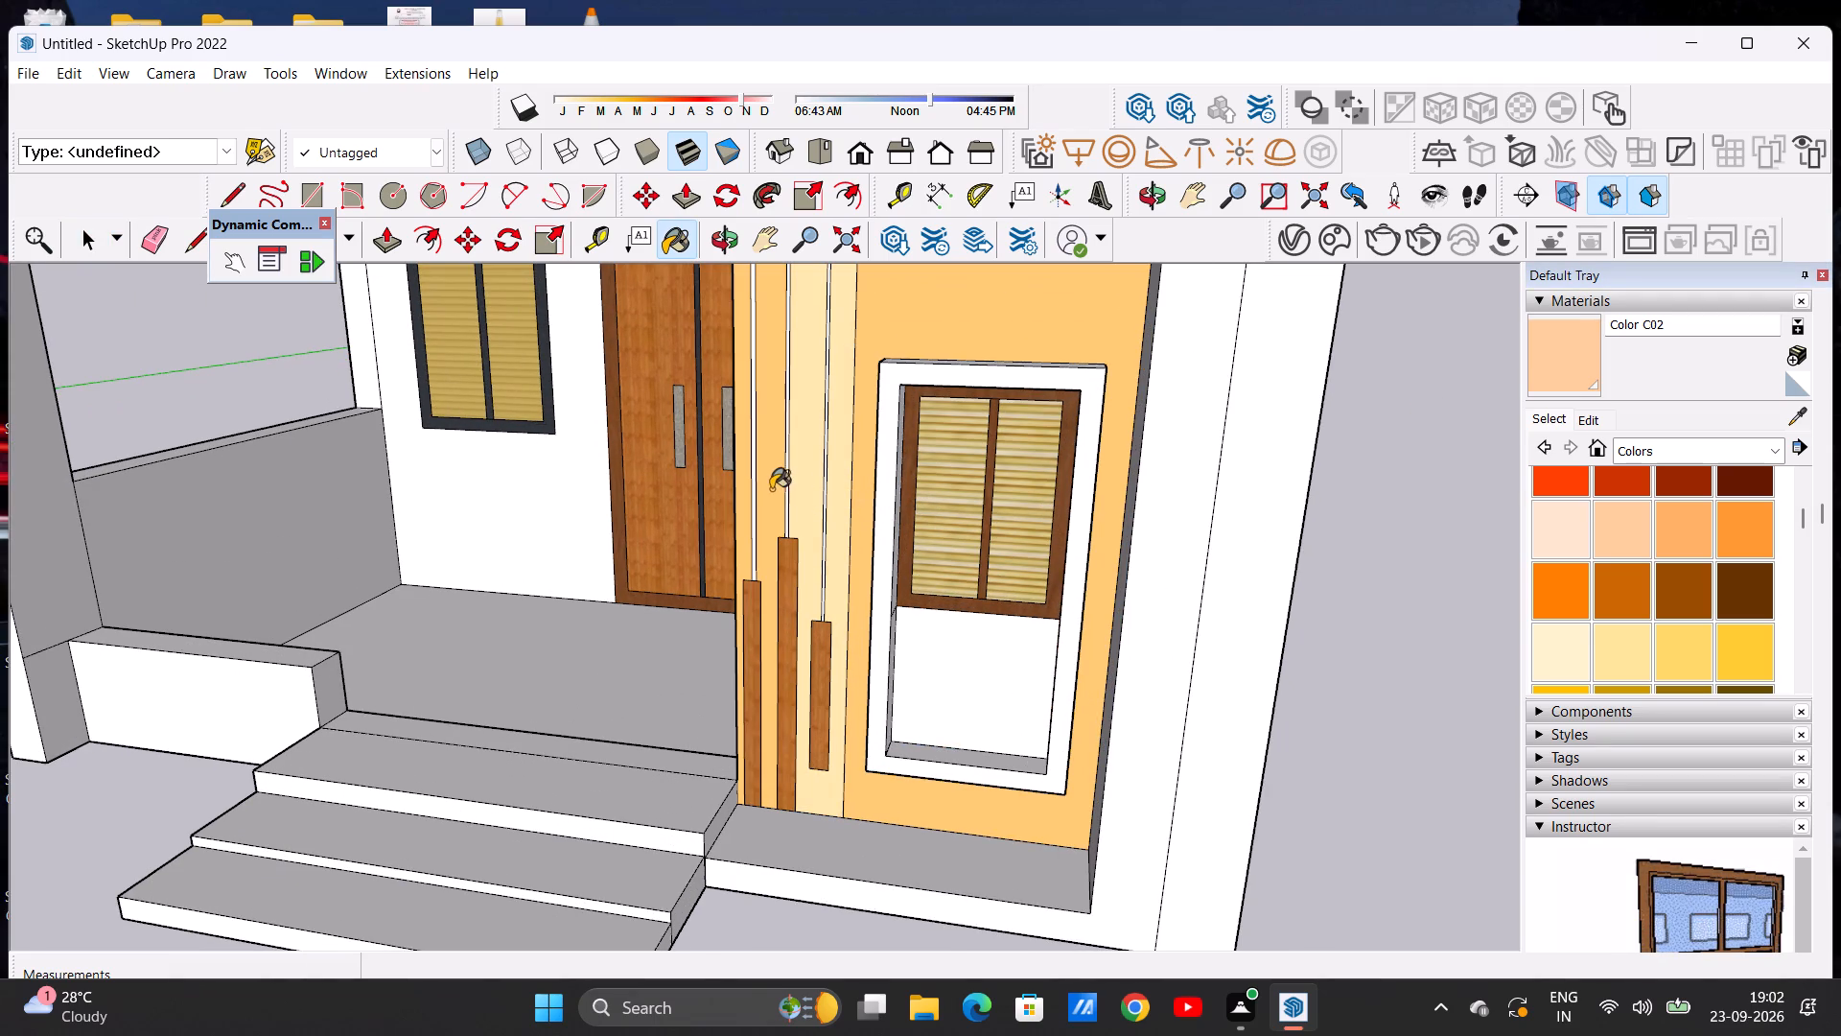
{"action": "left_click", "coordinate": [766, 489]}
{"action": "left_click", "coordinate": [742, 481]}
Examine the repainted strips beside the main door and the whole front facade from above and below.
{"action": "scroll", "coordinate": [793, 486], "scroll_direction": "down", "scroll_amount": 11}
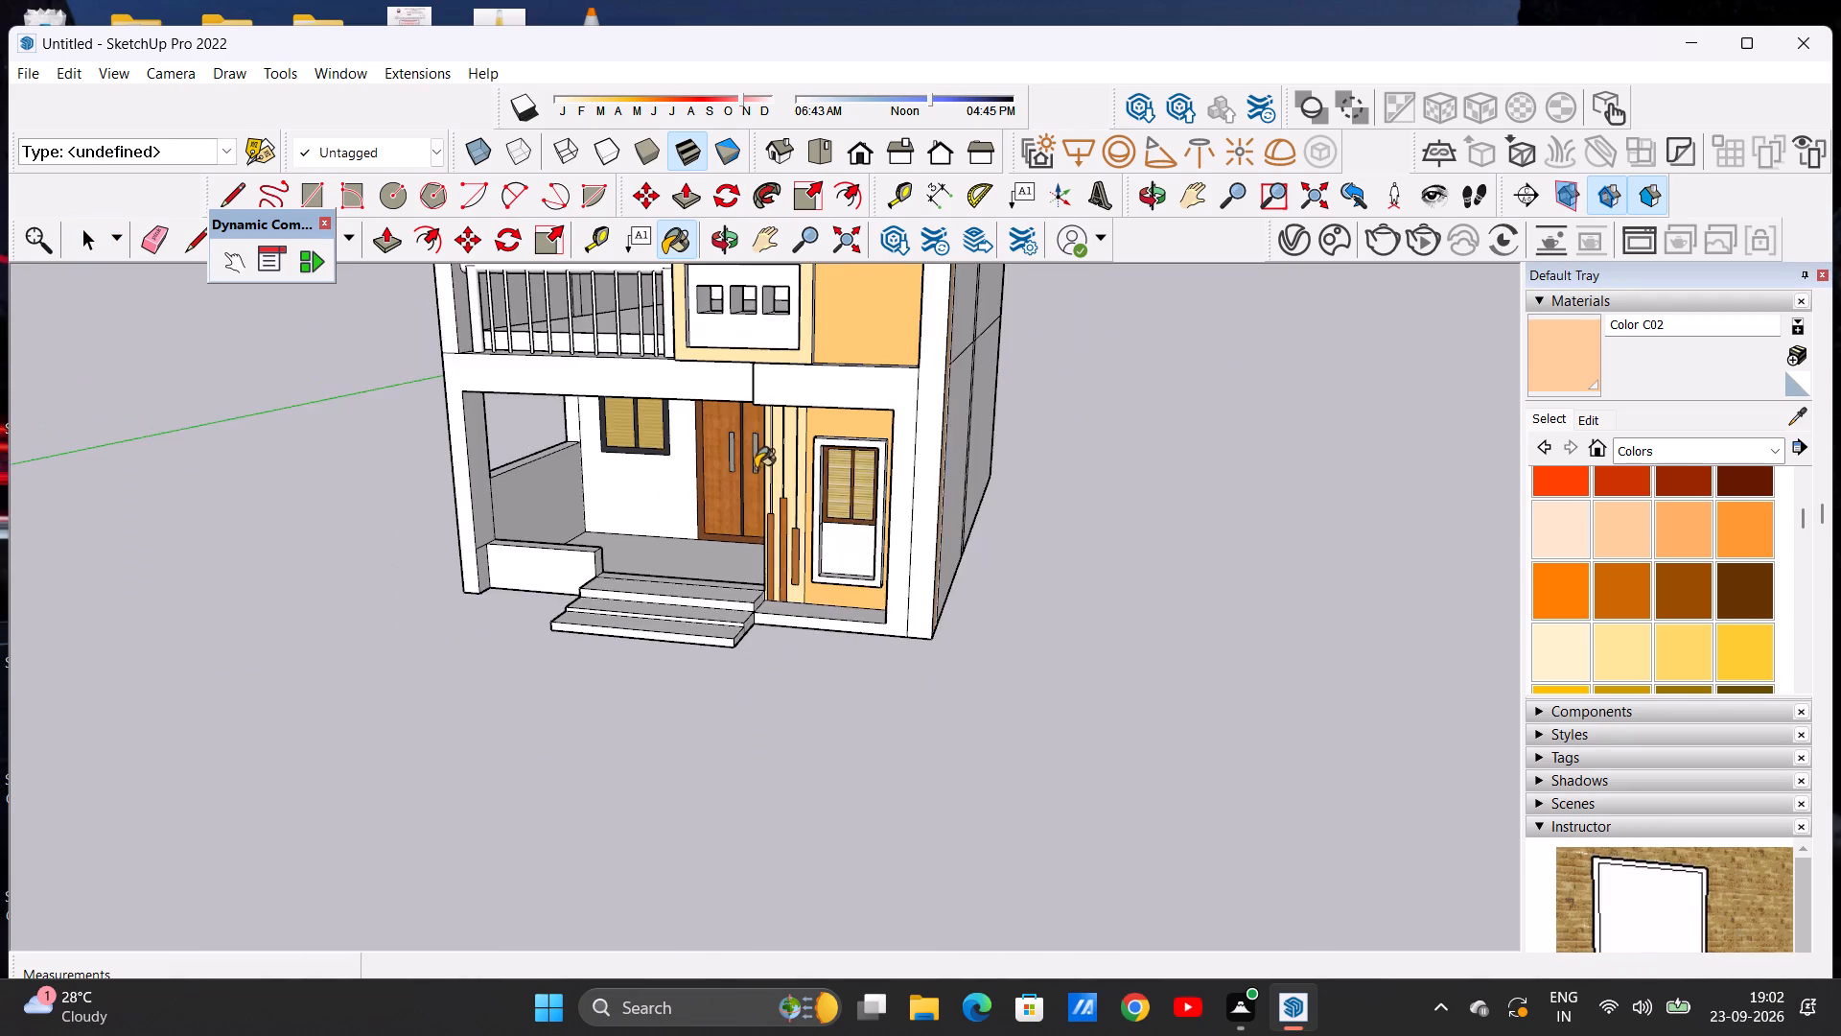
{"action": "scroll", "coordinate": [757, 468], "scroll_direction": "up", "scroll_amount": 1}
{"action": "middle_click_drag", "start_coordinate": [837, 489], "coordinate": [855, 491]}
{"action": "key", "text": "space"}
{"action": "scroll", "coordinate": [869, 476], "scroll_direction": "up", "scroll_amount": 10}
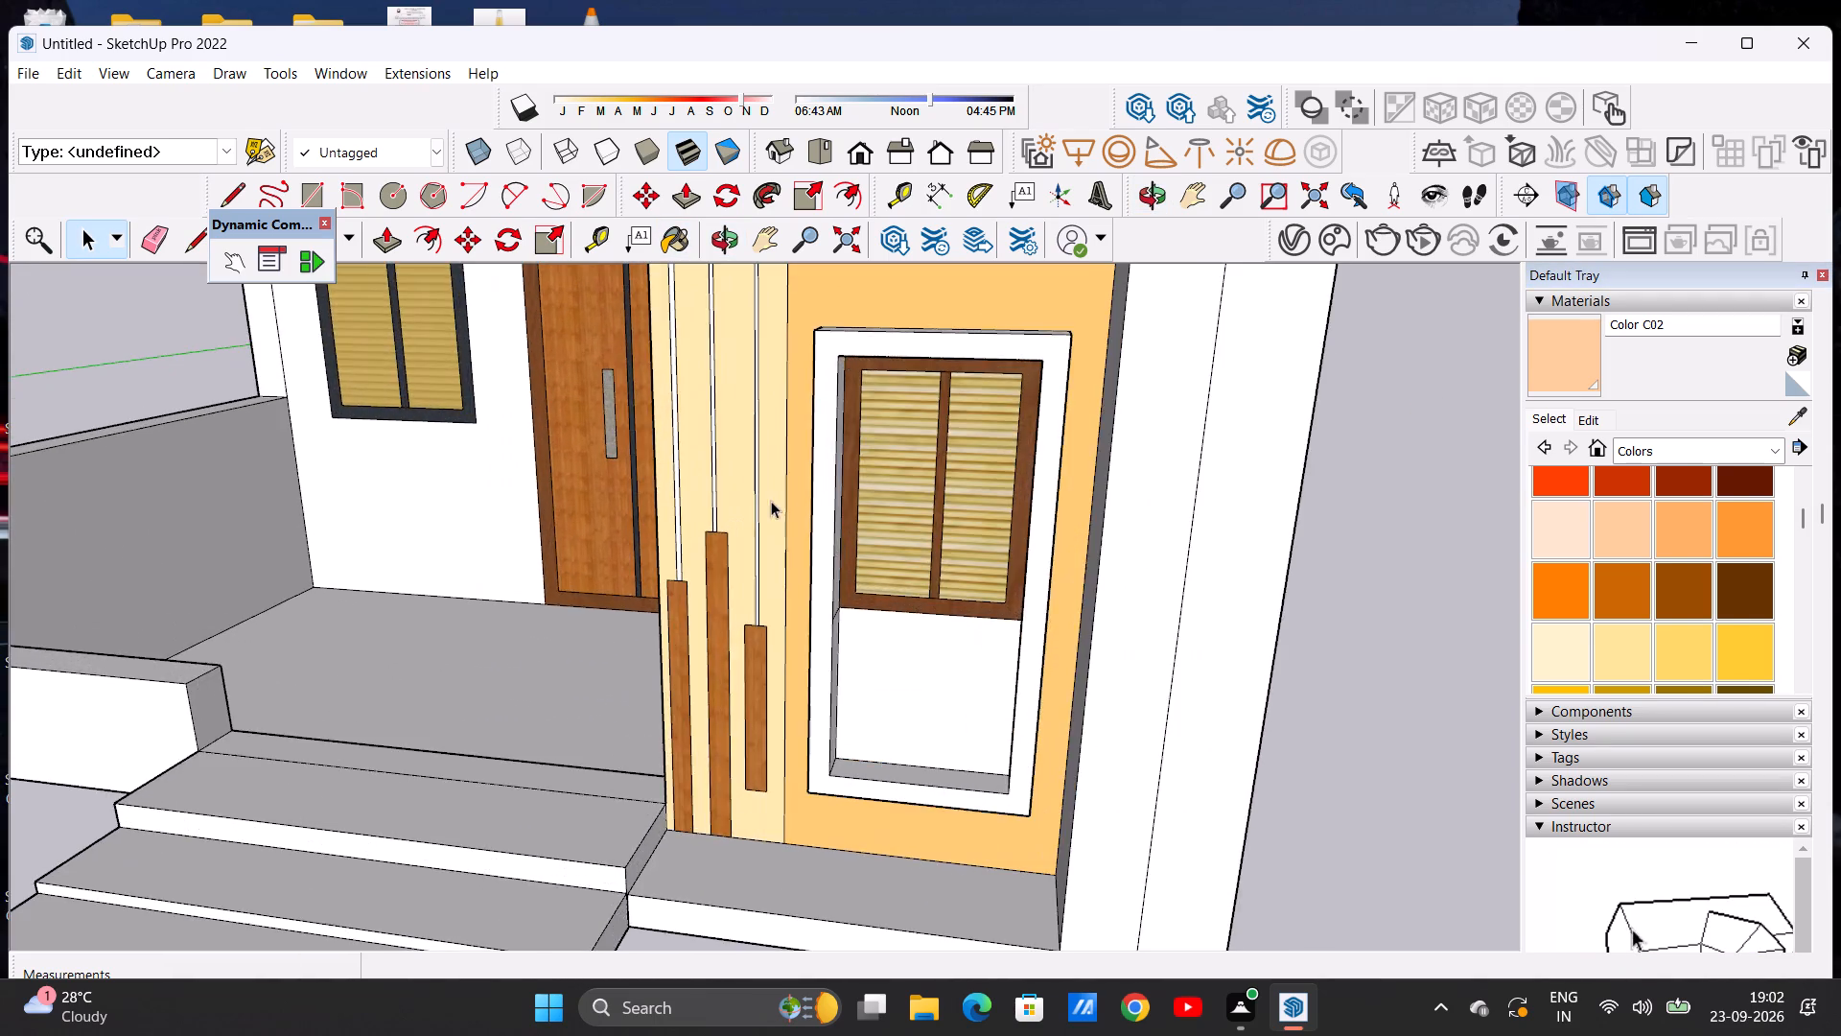
{"action": "scroll", "coordinate": [780, 498], "scroll_direction": "down", "scroll_amount": 7}
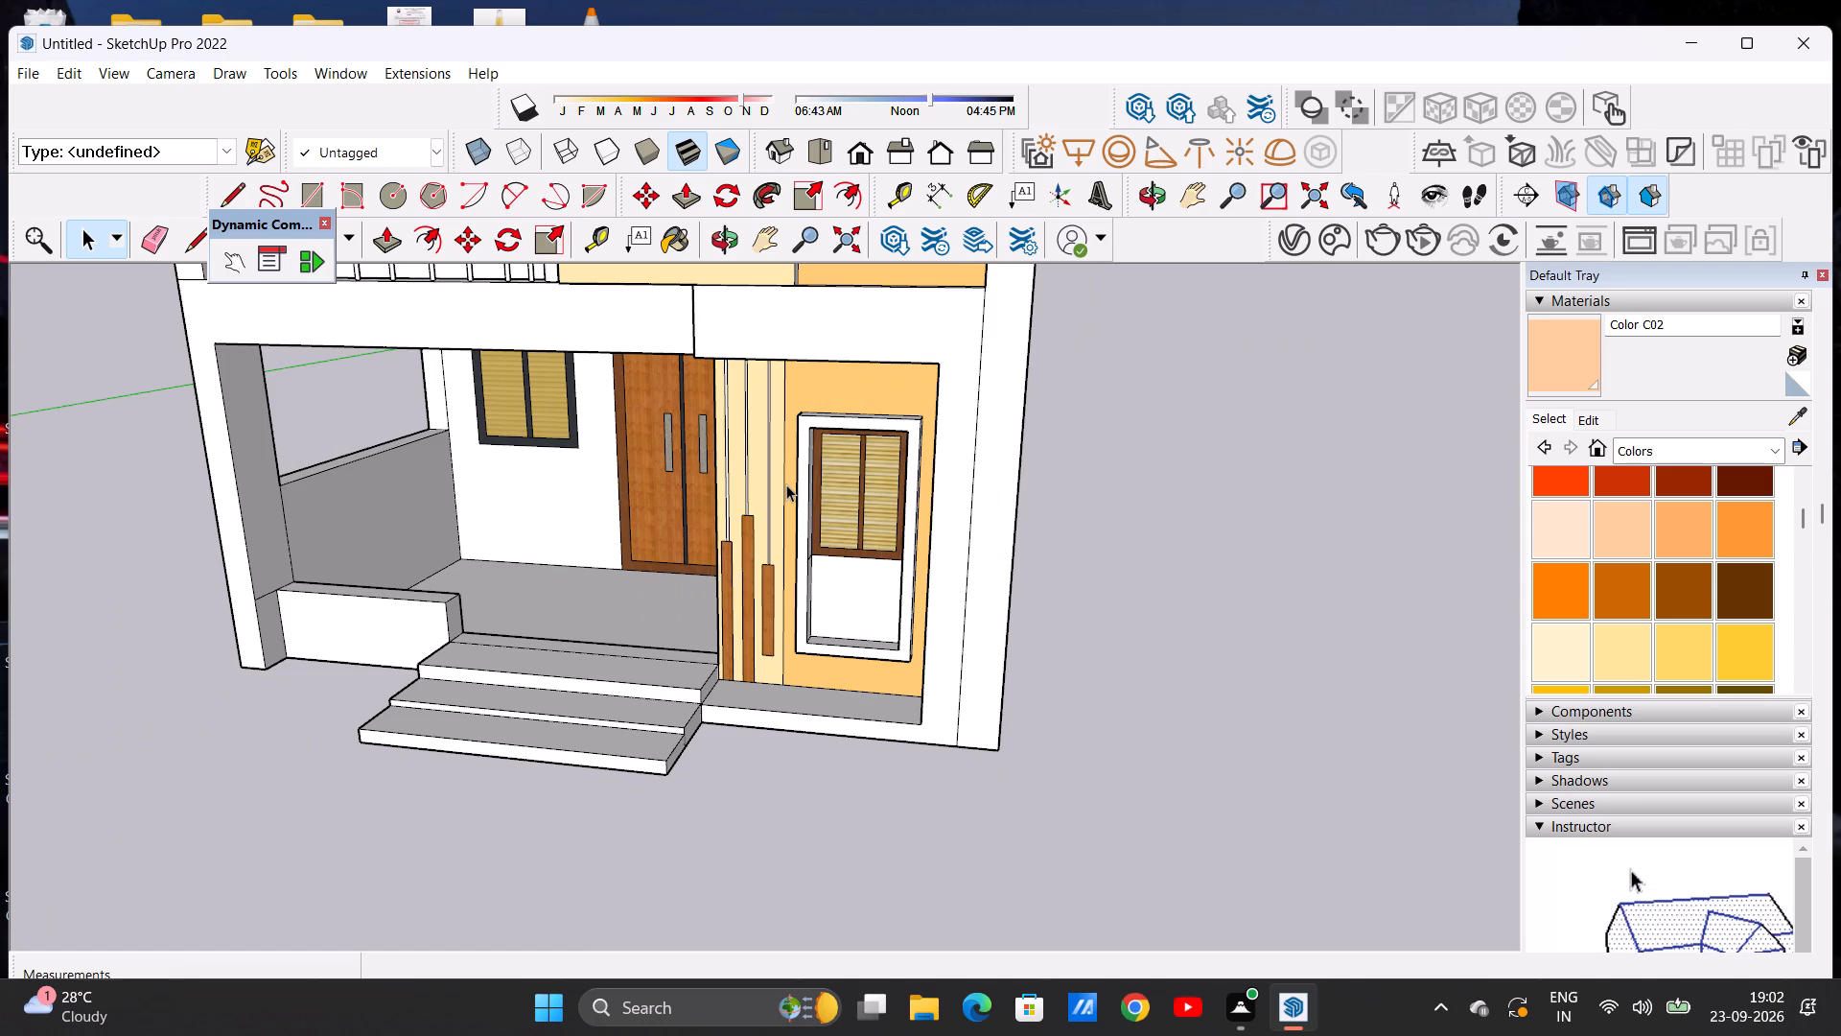
{"action": "scroll", "coordinate": [800, 654], "scroll_direction": "down", "scroll_amount": 12}
{"action": "scroll", "coordinate": [729, 488], "scroll_direction": "up", "scroll_amount": 8}
{"action": "scroll", "coordinate": [738, 531], "scroll_direction": "down", "scroll_amount": 2}
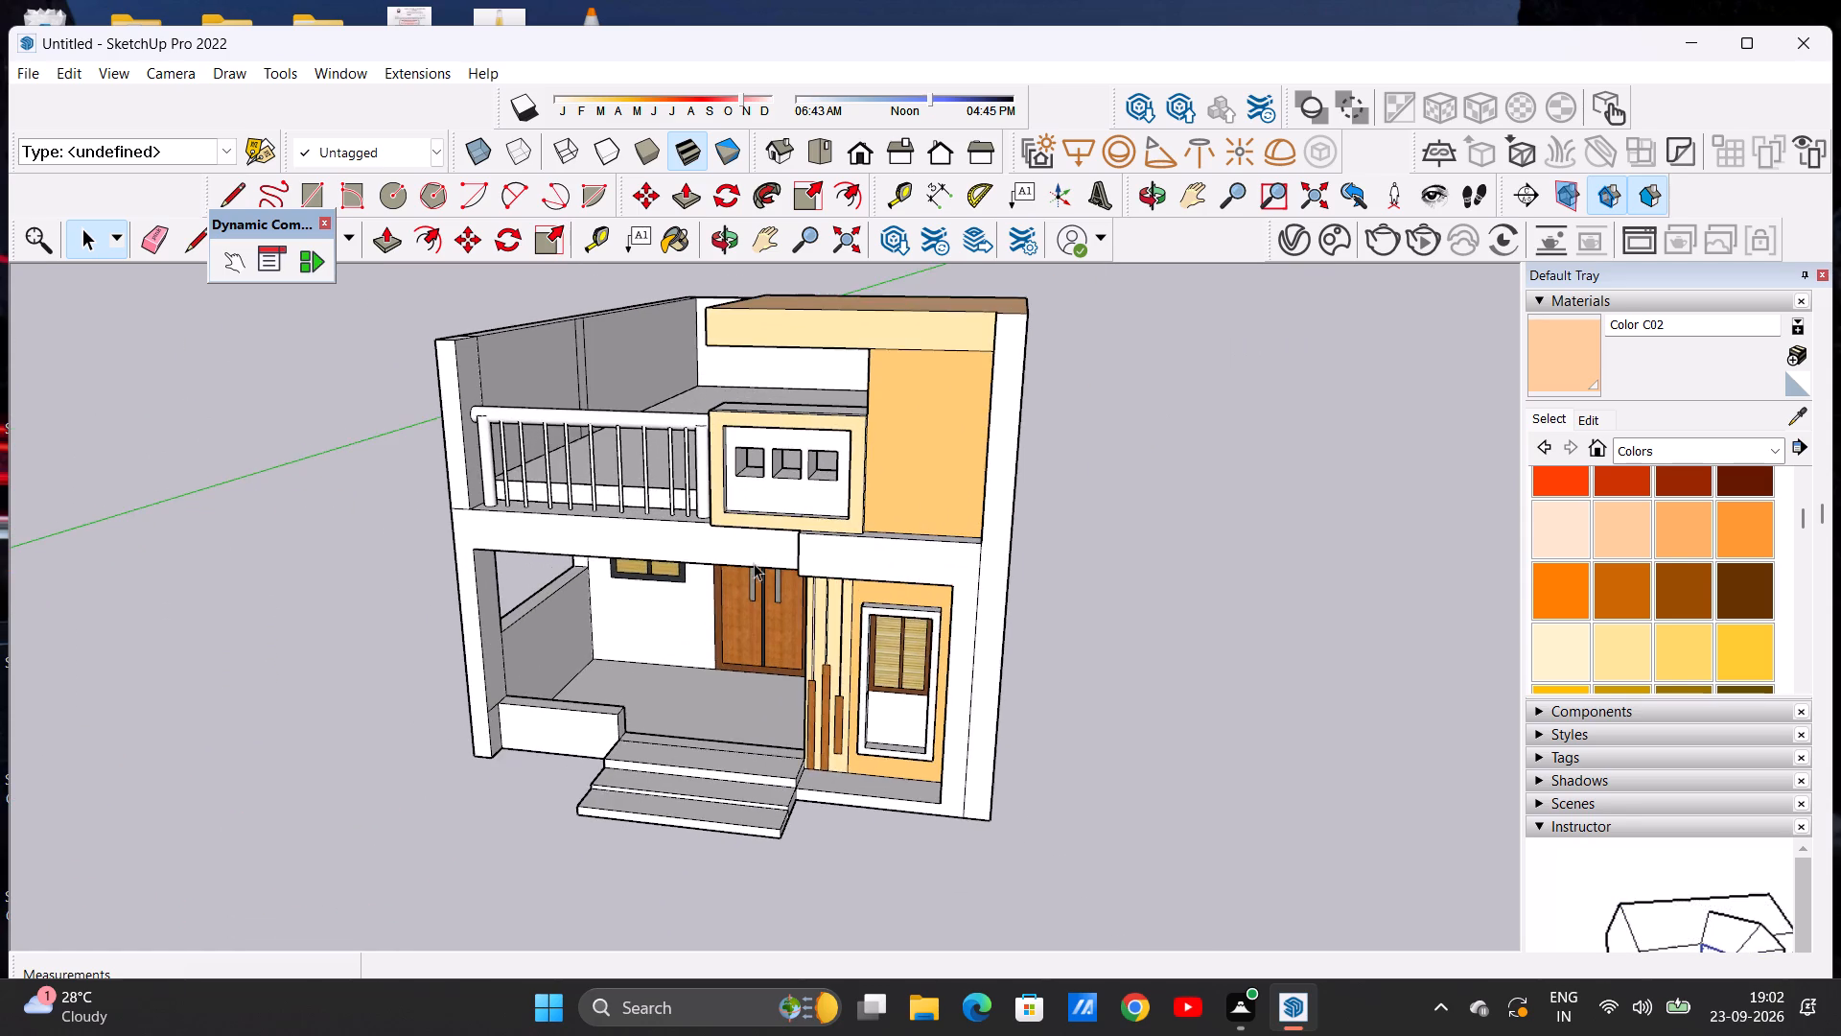
{"action": "middle_click_drag", "start_coordinate": [754, 563], "coordinate": [826, 514]}
{"action": "middle_click", "coordinate": [826, 514]}
{"action": "middle_click", "coordinate": [826, 514]}
{"action": "middle_click", "coordinate": [826, 514]}
{"action": "scroll", "coordinate": [762, 529], "scroll_direction": "up", "scroll_amount": 4}
{"action": "scroll", "coordinate": [767, 502], "scroll_direction": "down", "scroll_amount": 5}
{"action": "scroll", "coordinate": [664, 684], "scroll_direction": "up", "scroll_amount": 3}
{"action": "scroll", "coordinate": [670, 667], "scroll_direction": "down", "scroll_amount": 2}
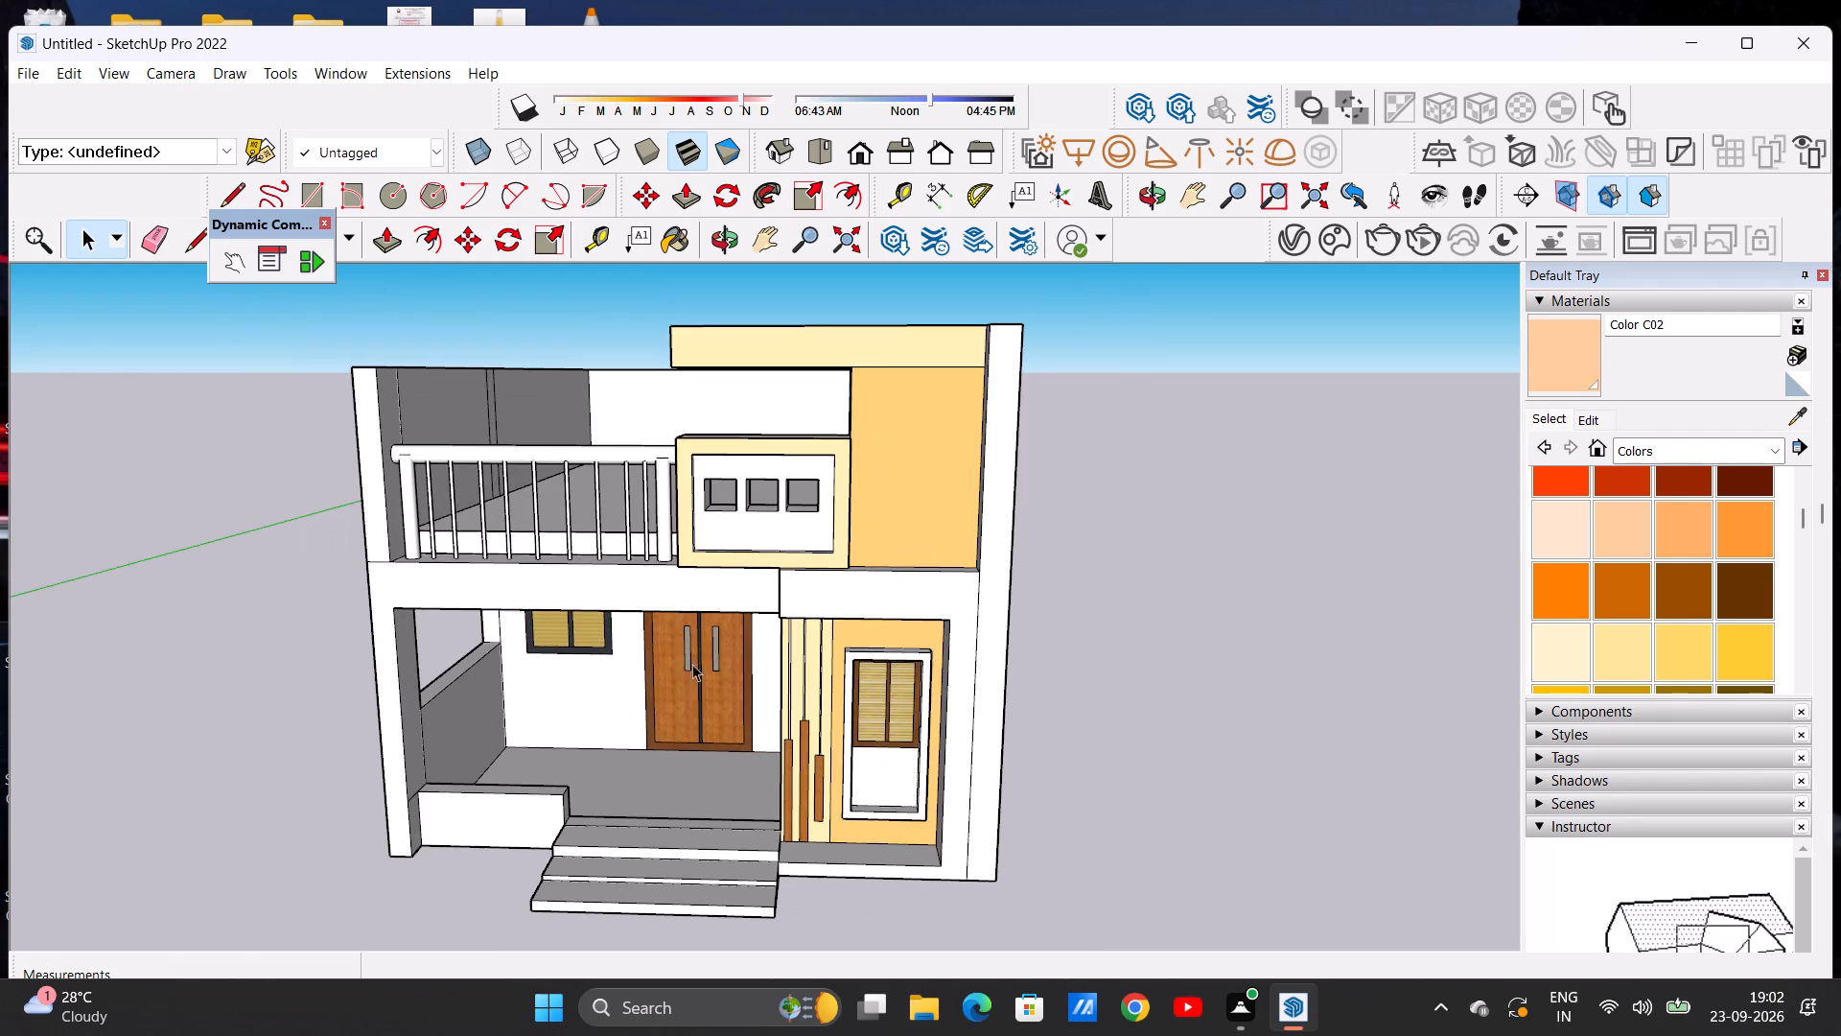
{"action": "middle_click_drag", "start_coordinate": [670, 736], "coordinate": [676, 633]}
{"action": "scroll", "coordinate": [568, 659], "scroll_direction": "up", "scroll_amount": 3}
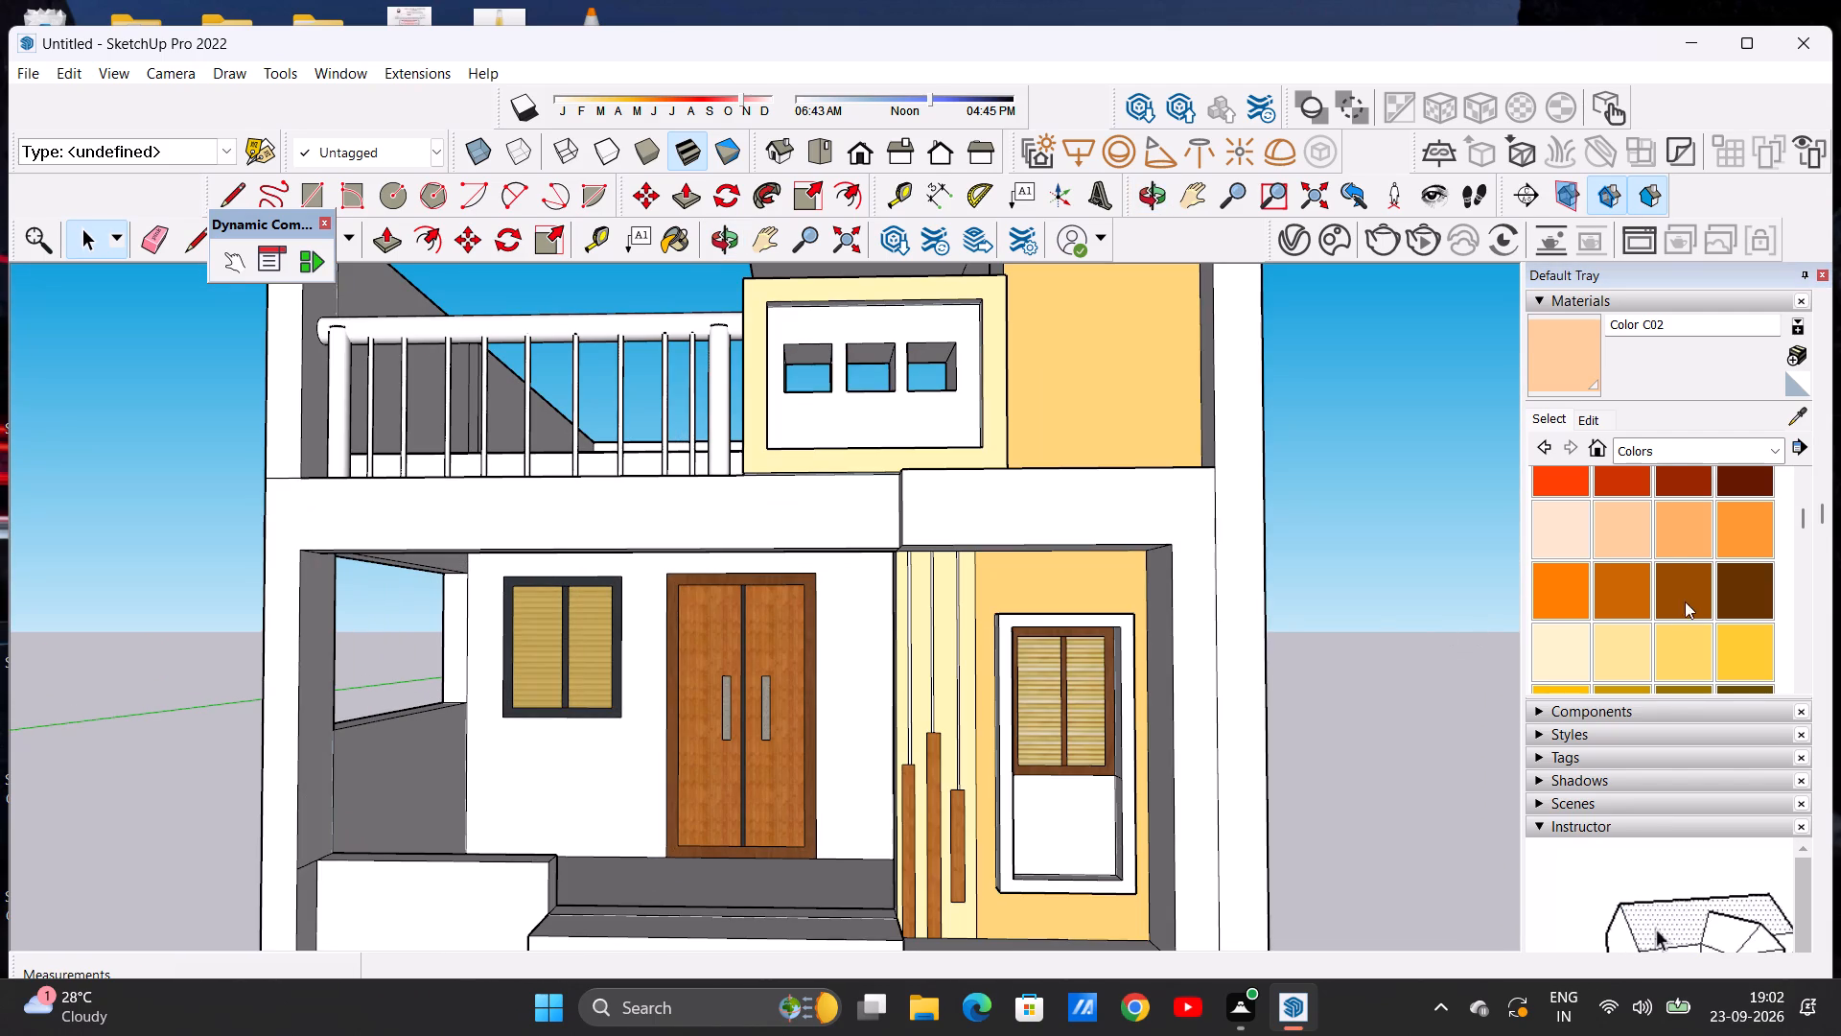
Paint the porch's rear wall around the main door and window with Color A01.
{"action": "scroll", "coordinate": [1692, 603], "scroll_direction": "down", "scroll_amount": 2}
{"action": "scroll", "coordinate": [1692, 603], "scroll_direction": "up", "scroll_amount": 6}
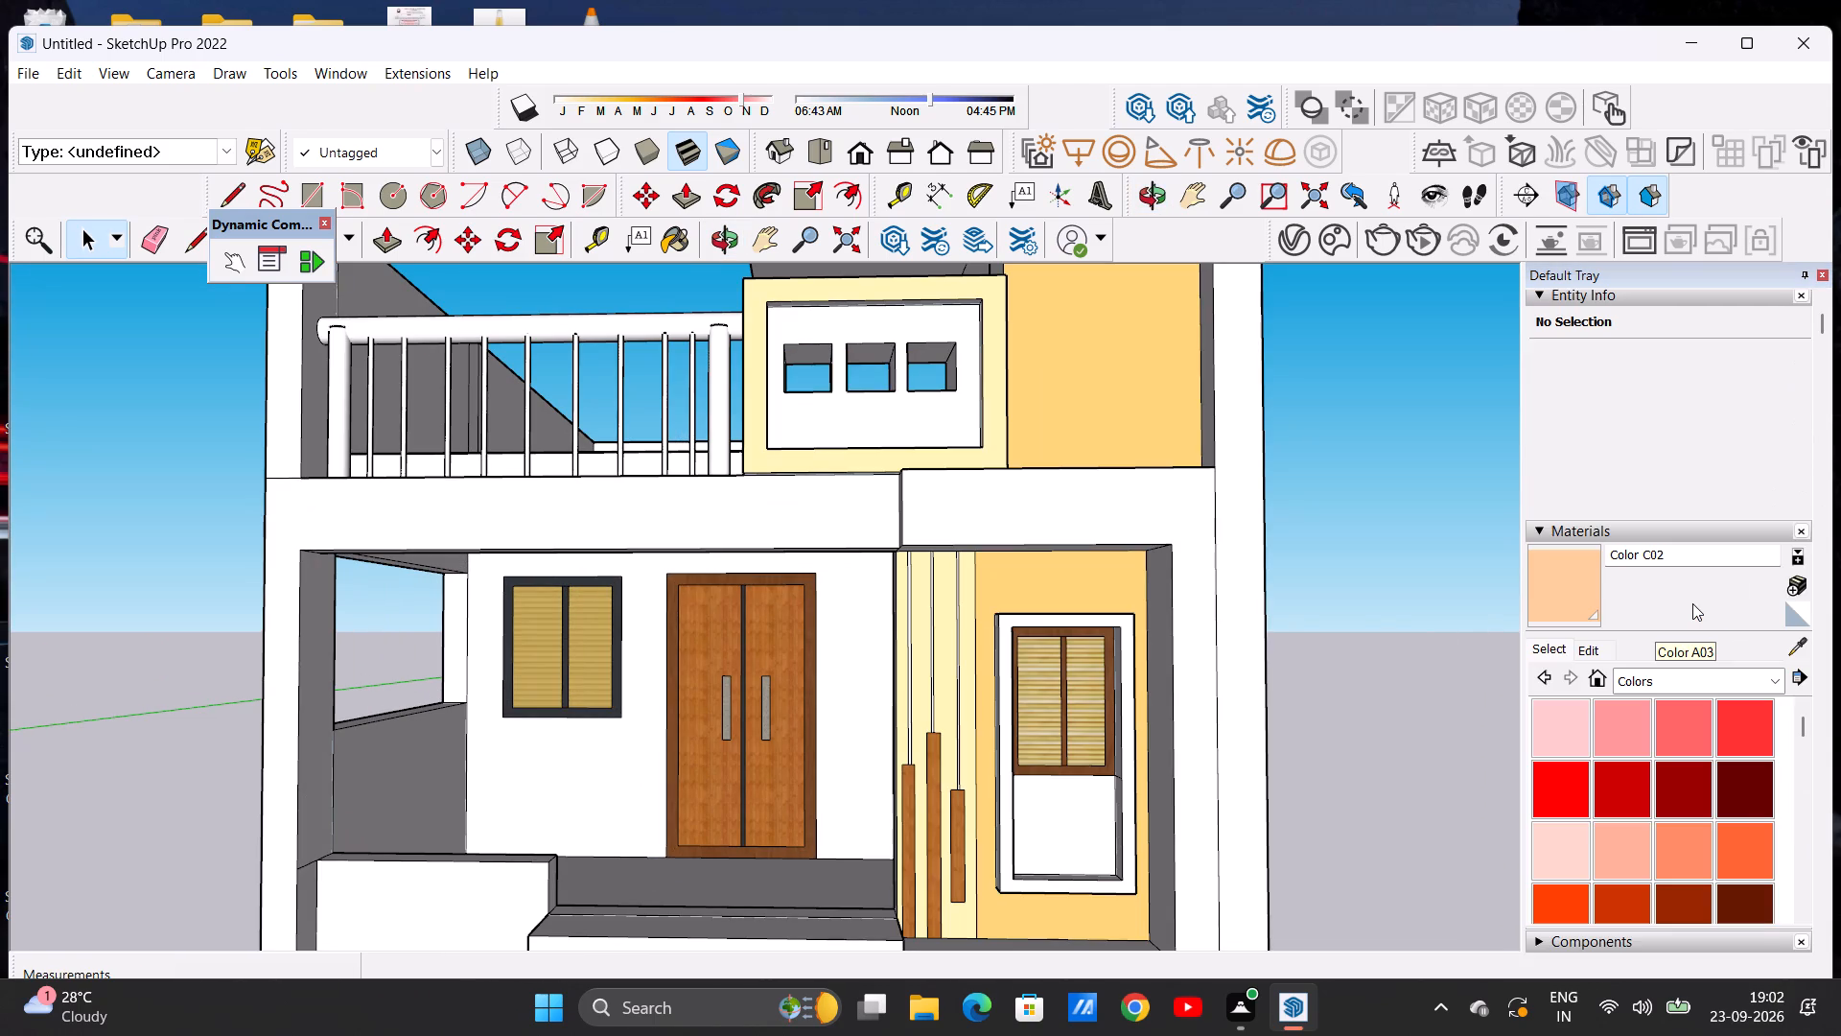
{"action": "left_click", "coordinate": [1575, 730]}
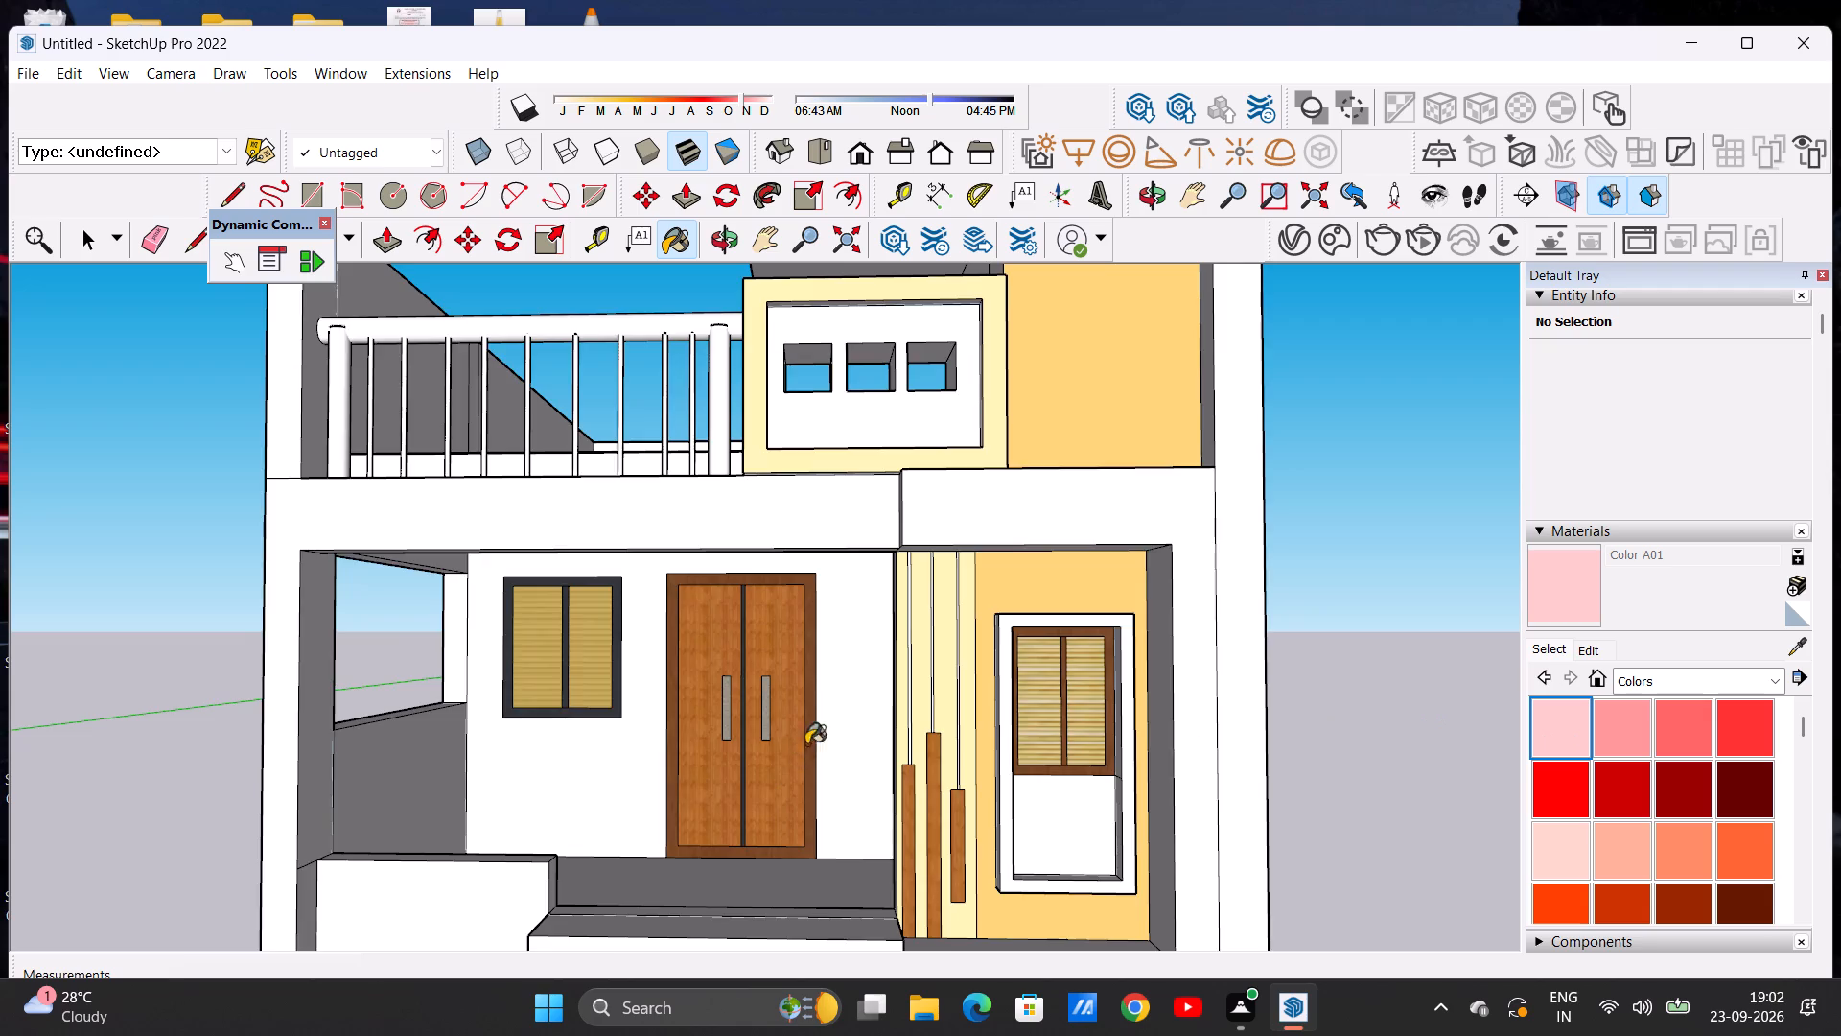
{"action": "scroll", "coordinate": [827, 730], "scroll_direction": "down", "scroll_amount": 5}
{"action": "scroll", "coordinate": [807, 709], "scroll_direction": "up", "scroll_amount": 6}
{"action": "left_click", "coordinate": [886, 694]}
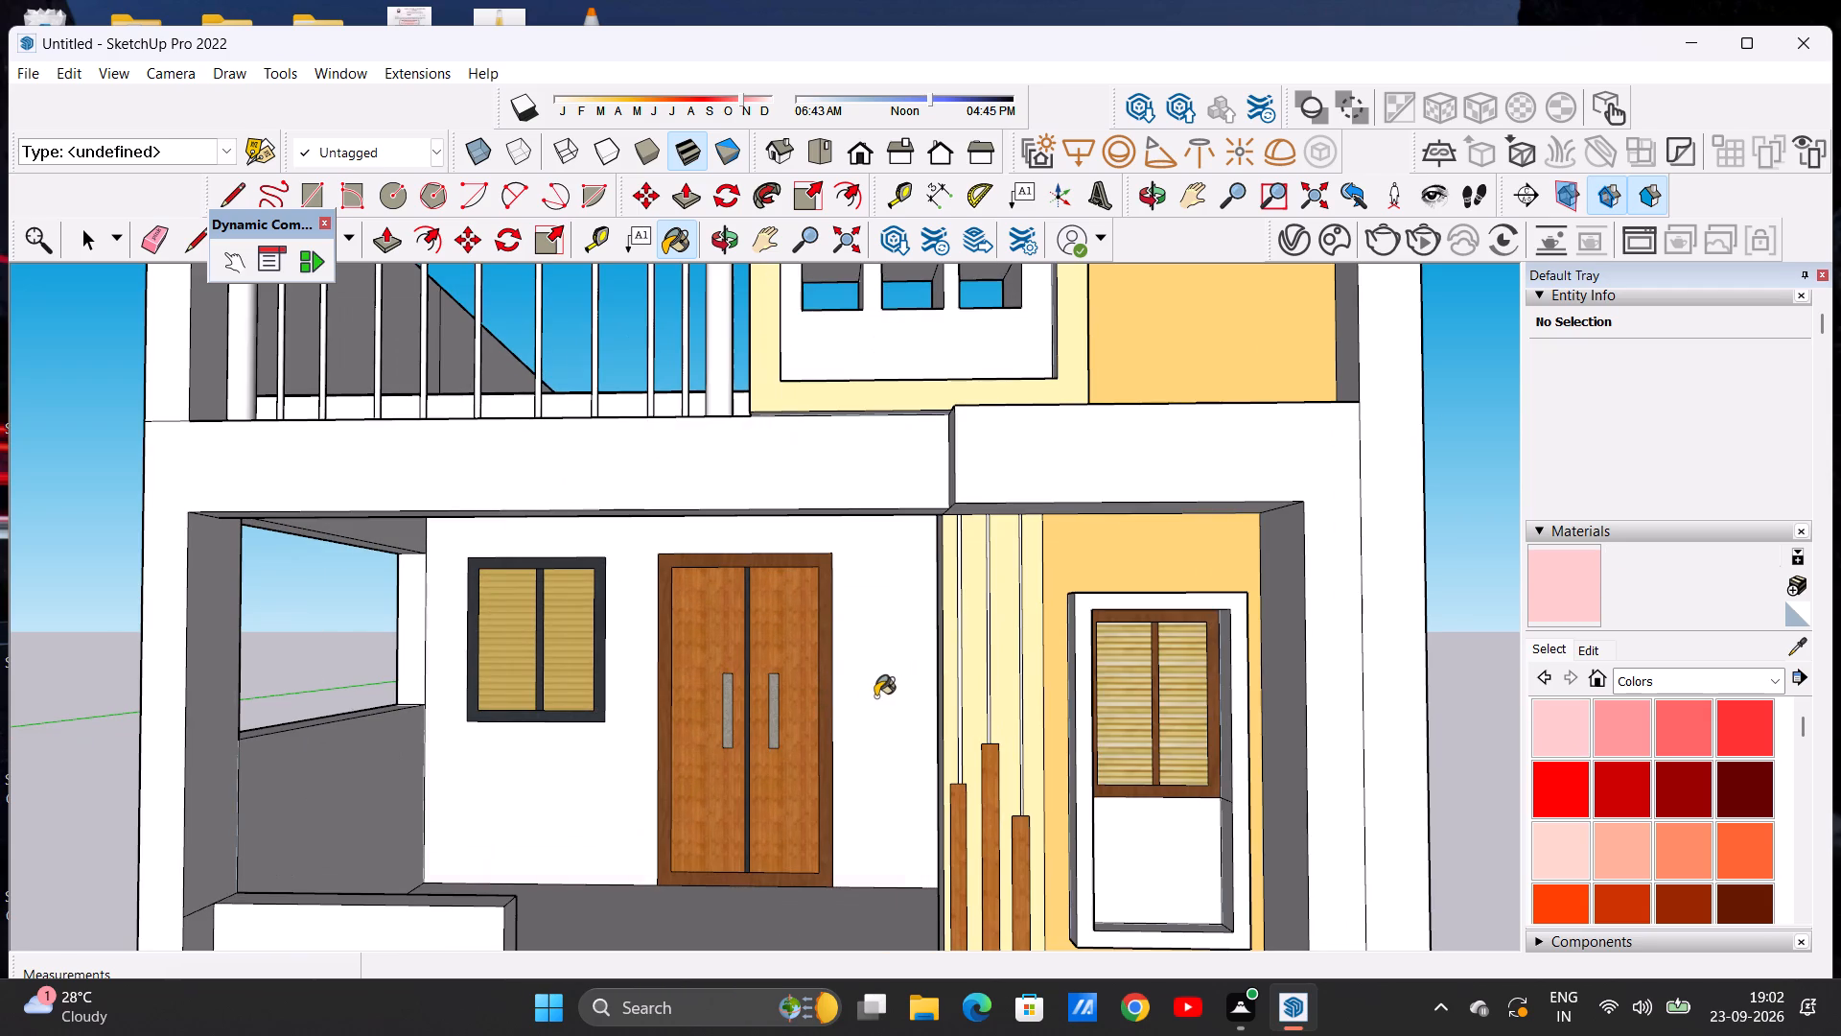
Paint the porch's rear wall around the main door and its adjoining narrow side face with Color A02.
{"action": "scroll", "coordinate": [875, 696], "scroll_direction": "down", "scroll_amount": 3}
{"action": "left_click", "coordinate": [1619, 741]}
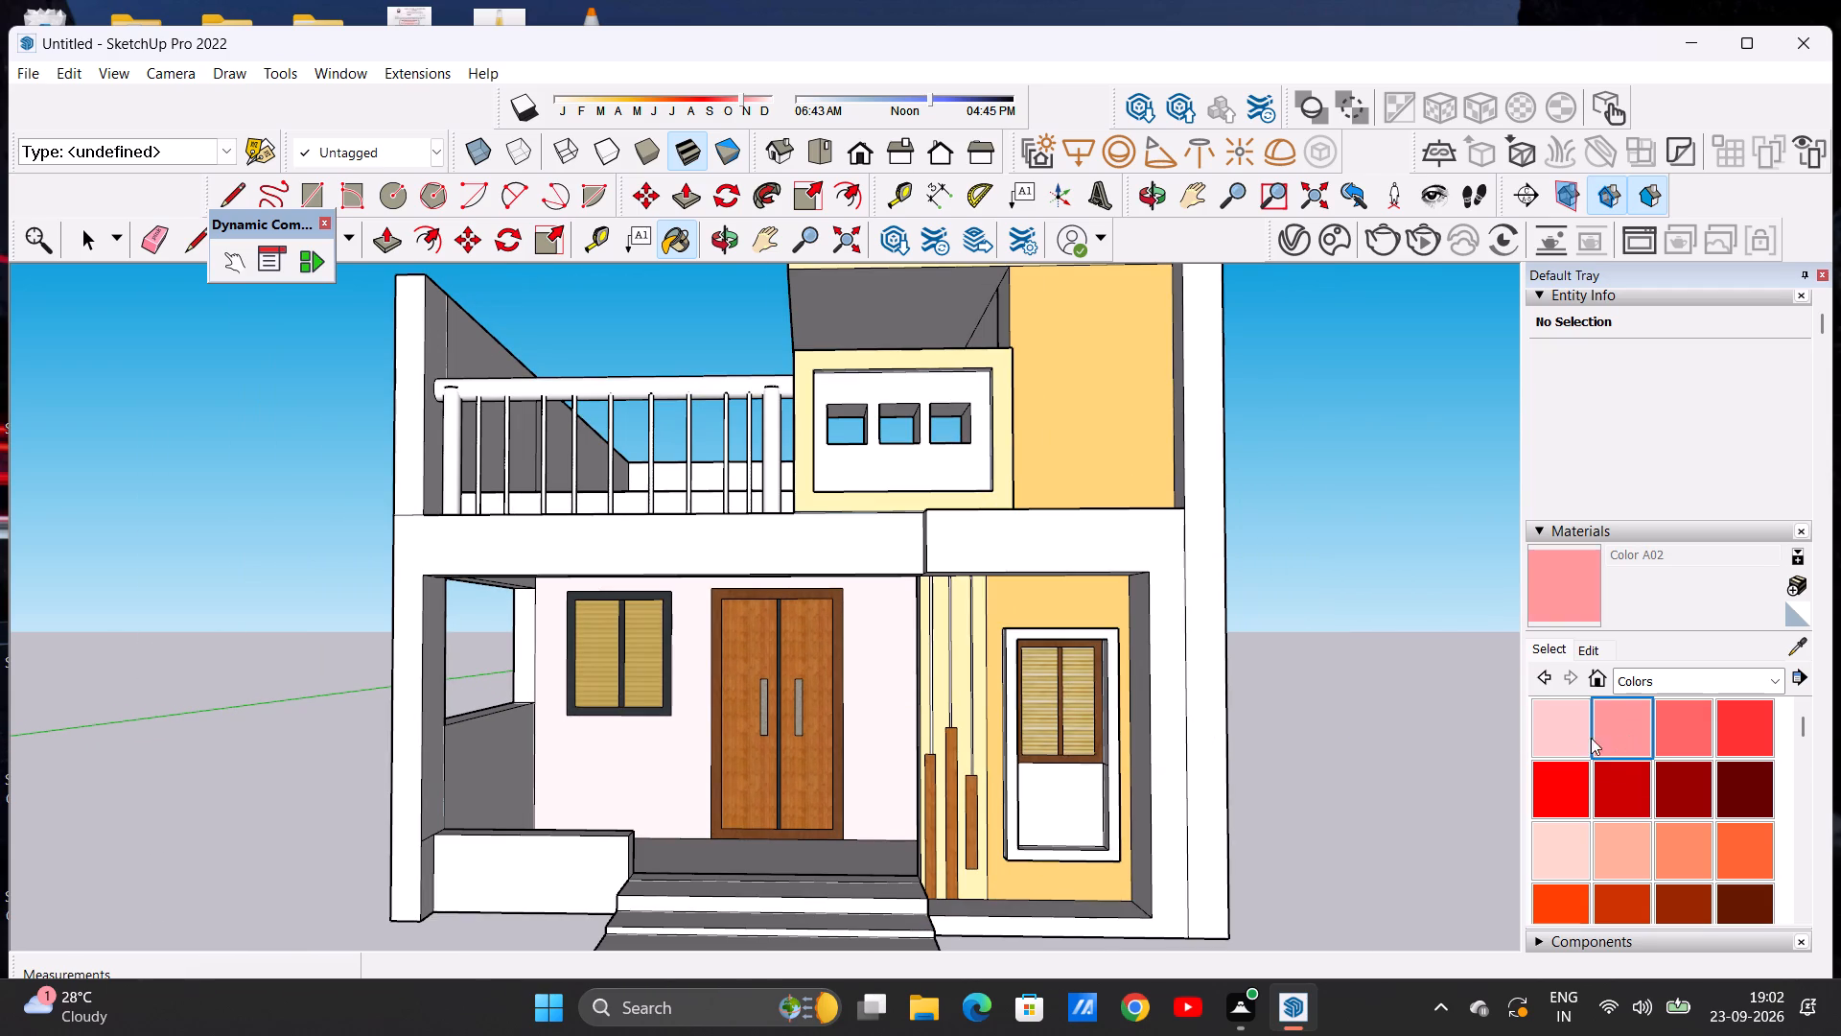
{"action": "left_click", "coordinate": [861, 726]}
{"action": "scroll", "coordinate": [861, 726], "scroll_direction": "down", "scroll_amount": 7}
{"action": "middle_click_drag", "start_coordinate": [854, 712], "coordinate": [851, 772]}
{"action": "scroll", "coordinate": [851, 766], "scroll_direction": "up", "scroll_amount": 1}
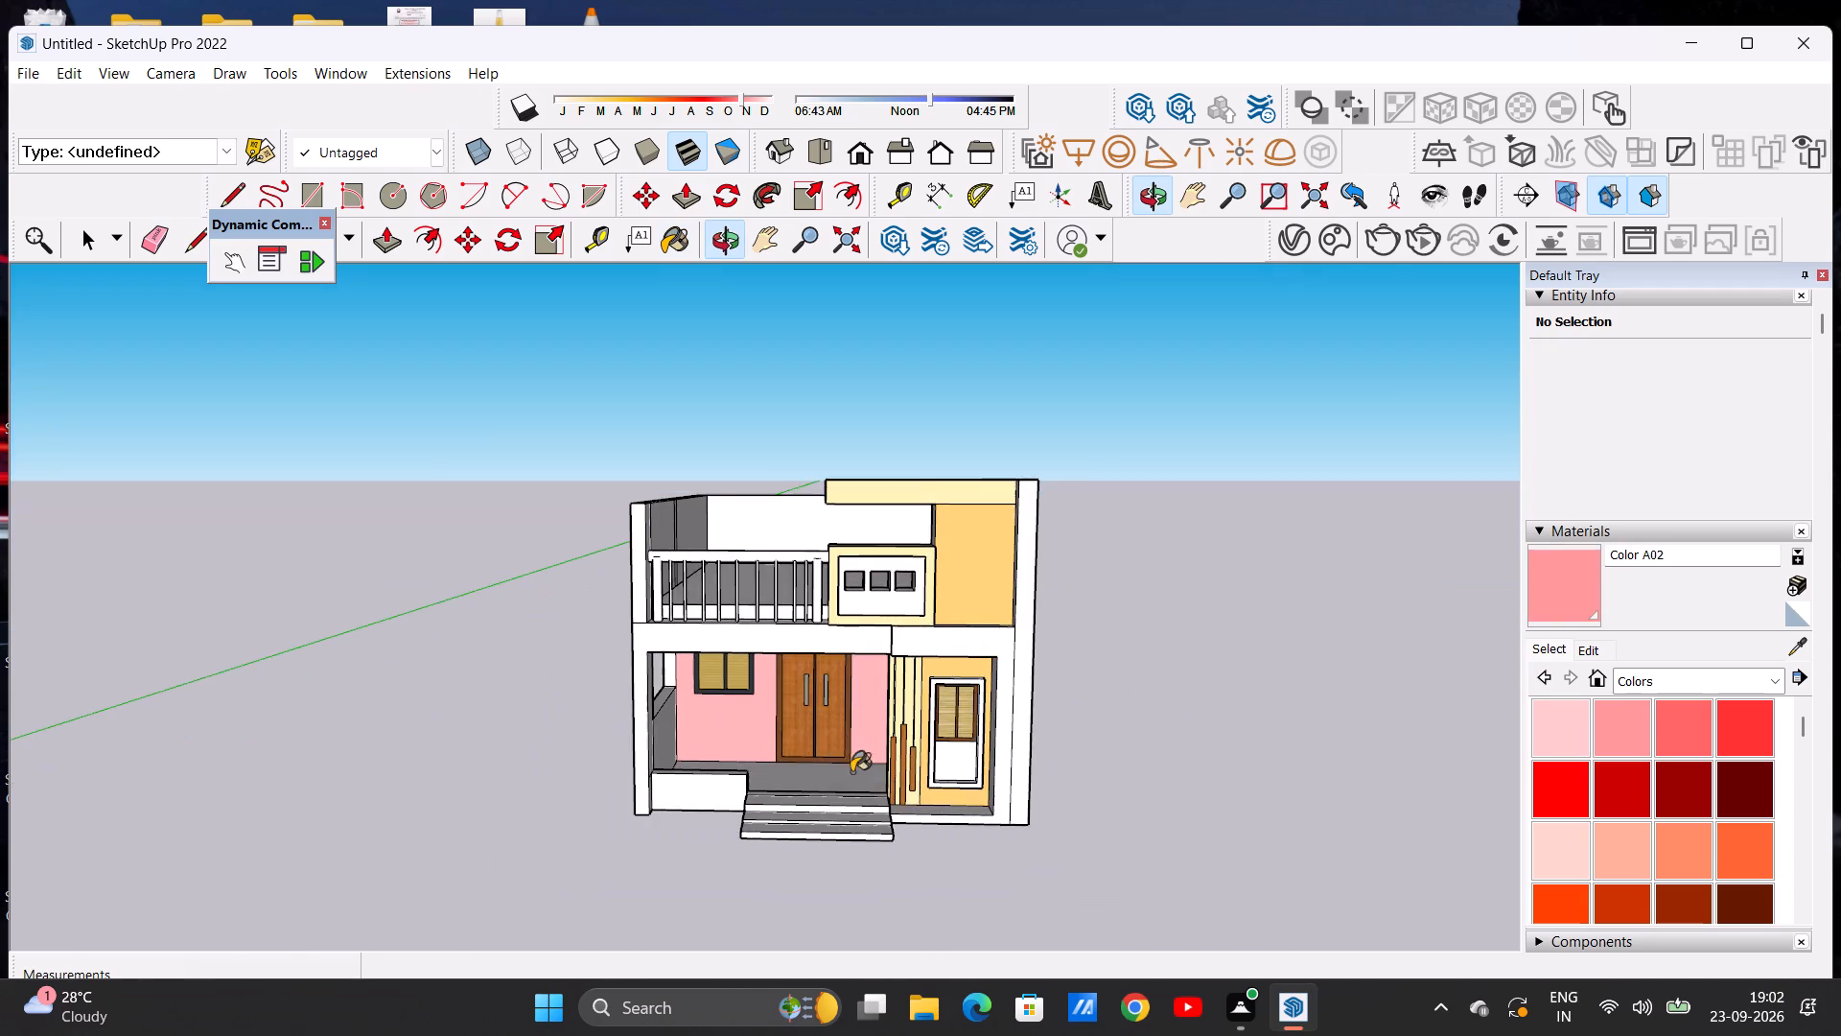
{"action": "scroll", "coordinate": [694, 713], "scroll_direction": "up", "scroll_amount": 6}
{"action": "scroll", "coordinate": [641, 624], "scroll_direction": "up", "scroll_amount": 6}
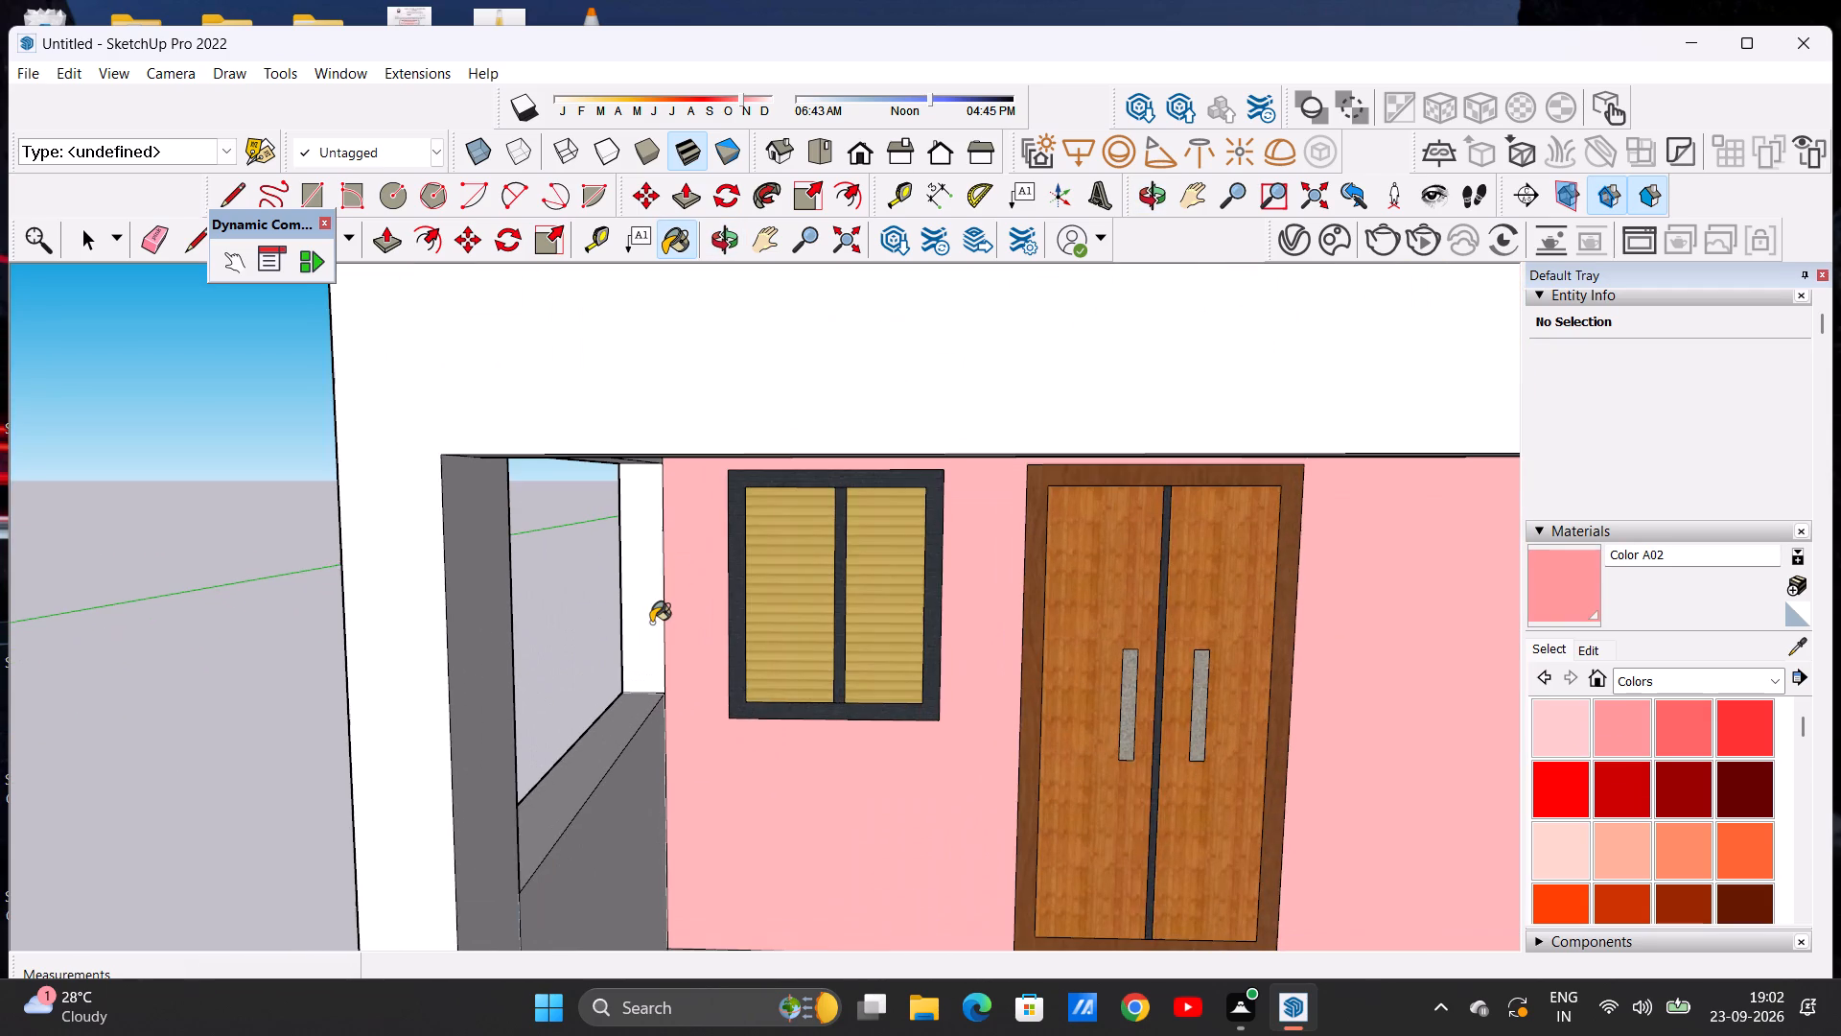
{"action": "left_click", "coordinate": [651, 623]}
{"action": "scroll", "coordinate": [651, 623], "scroll_direction": "down", "scroll_amount": 12}
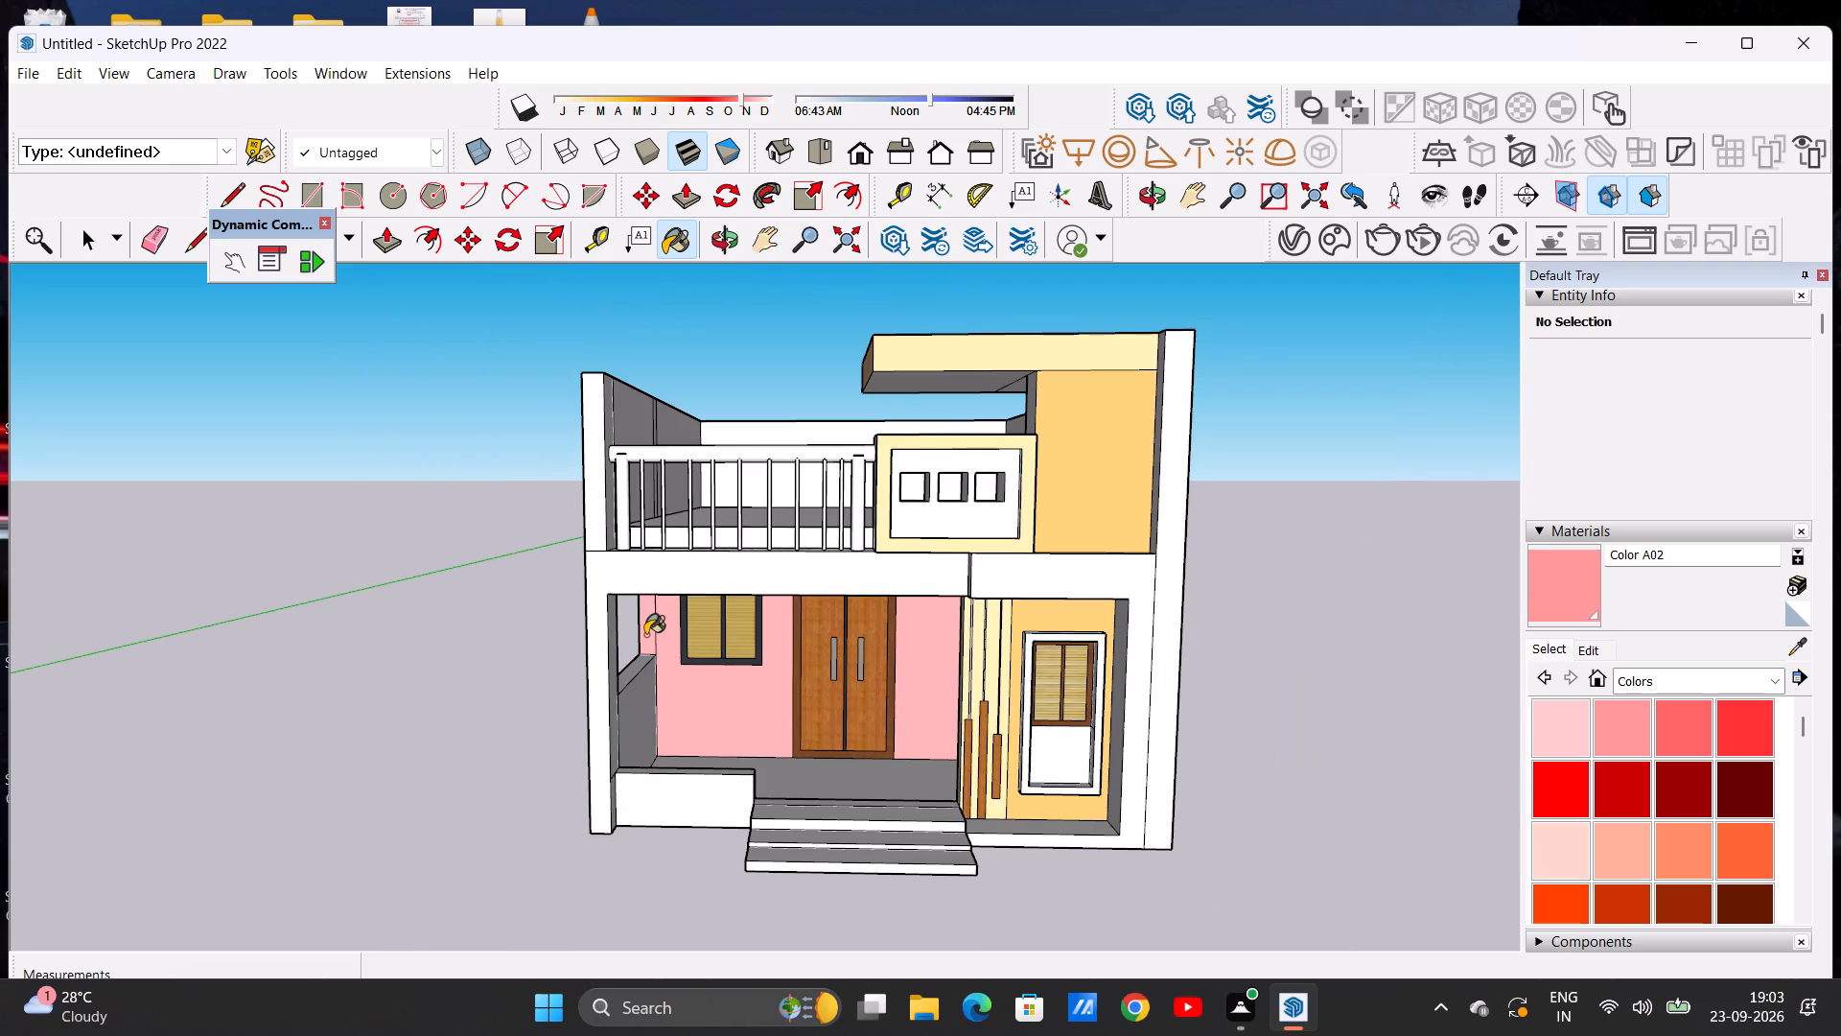
Paint the porch's front column and beam frame and its low front wall with Formica Graystone from Synthetic Surfaces.
{"action": "scroll", "coordinate": [627, 655], "scroll_direction": "up", "scroll_amount": 1}
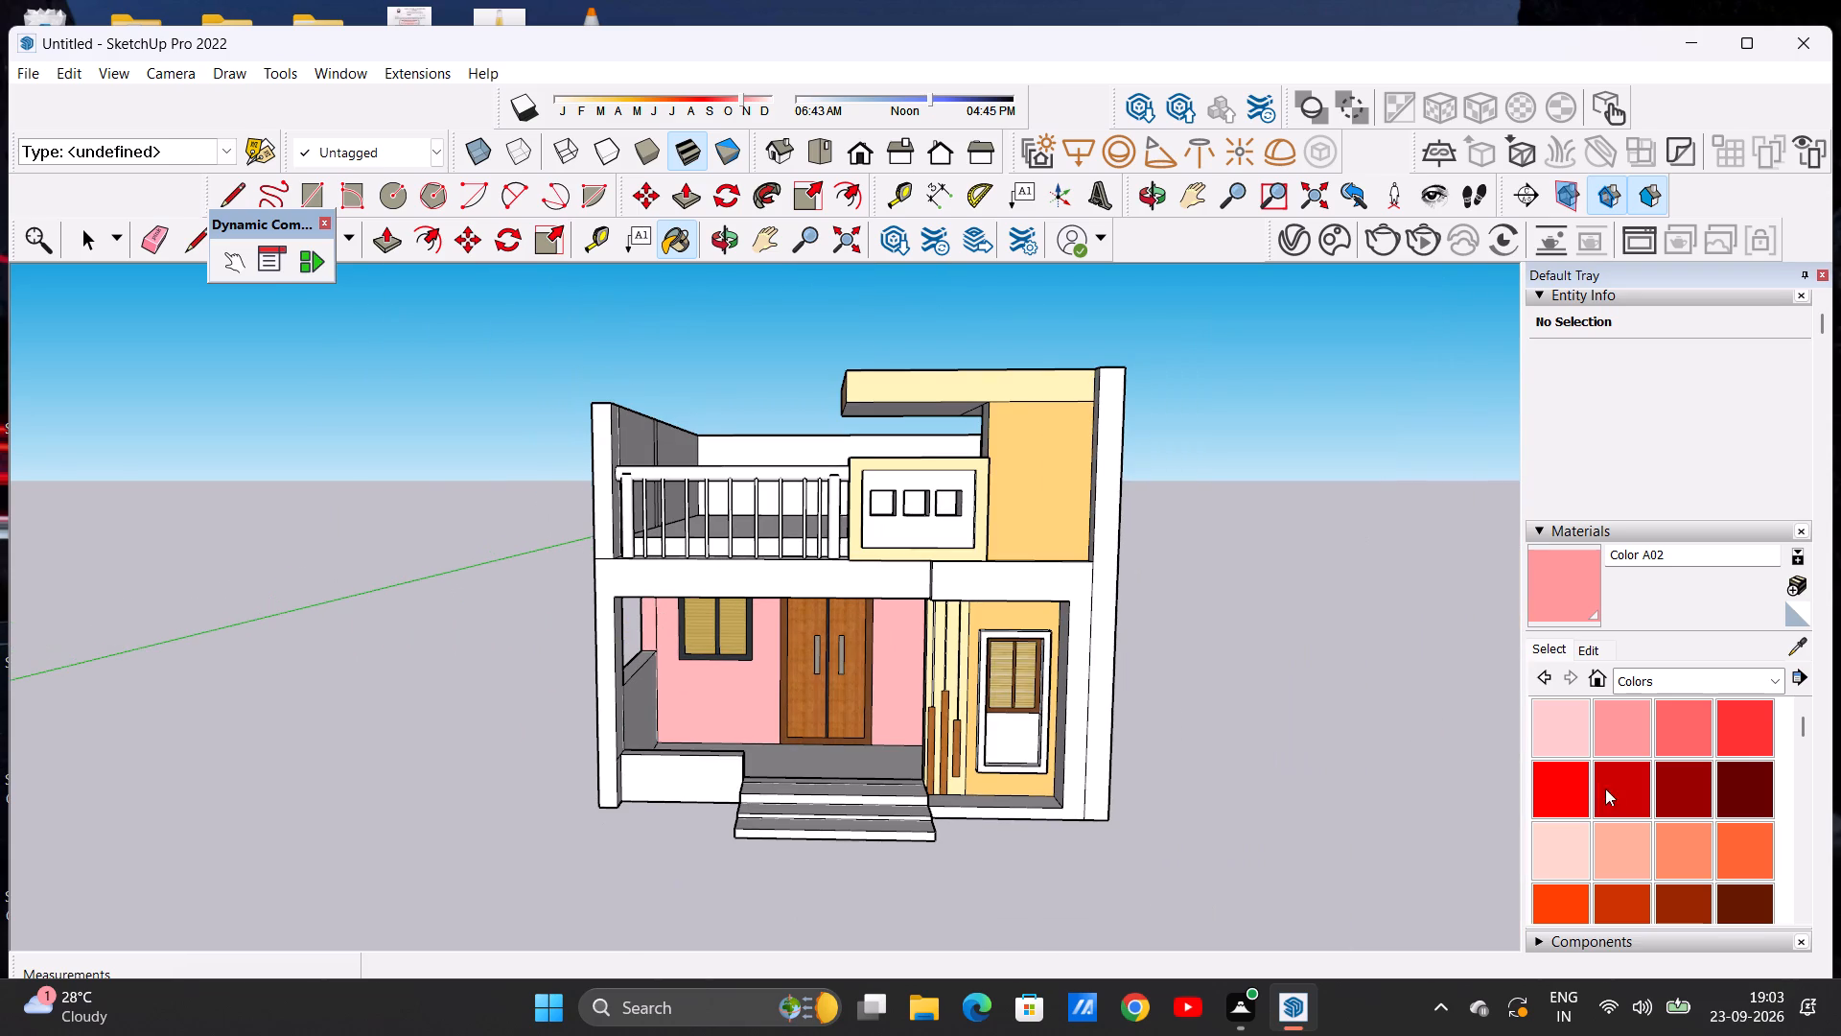
{"action": "left_click", "coordinate": [1778, 685]}
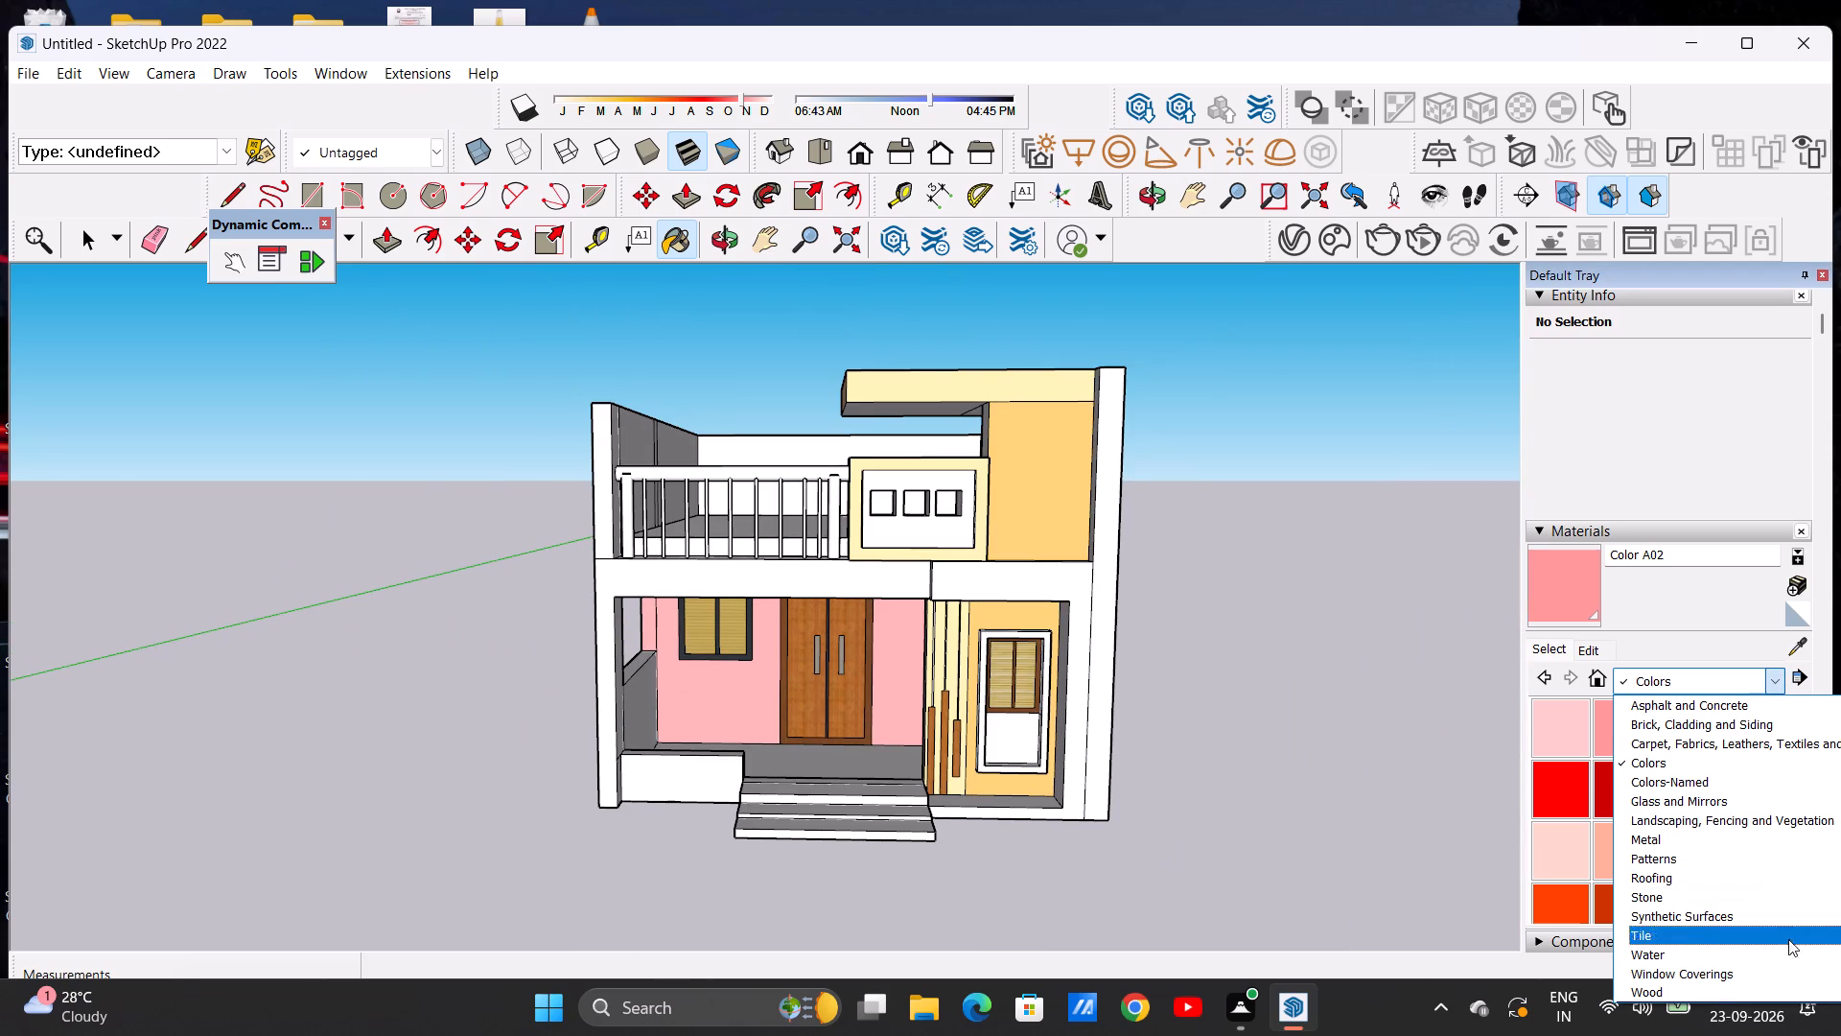
{"action": "left_click", "coordinate": [1791, 907]}
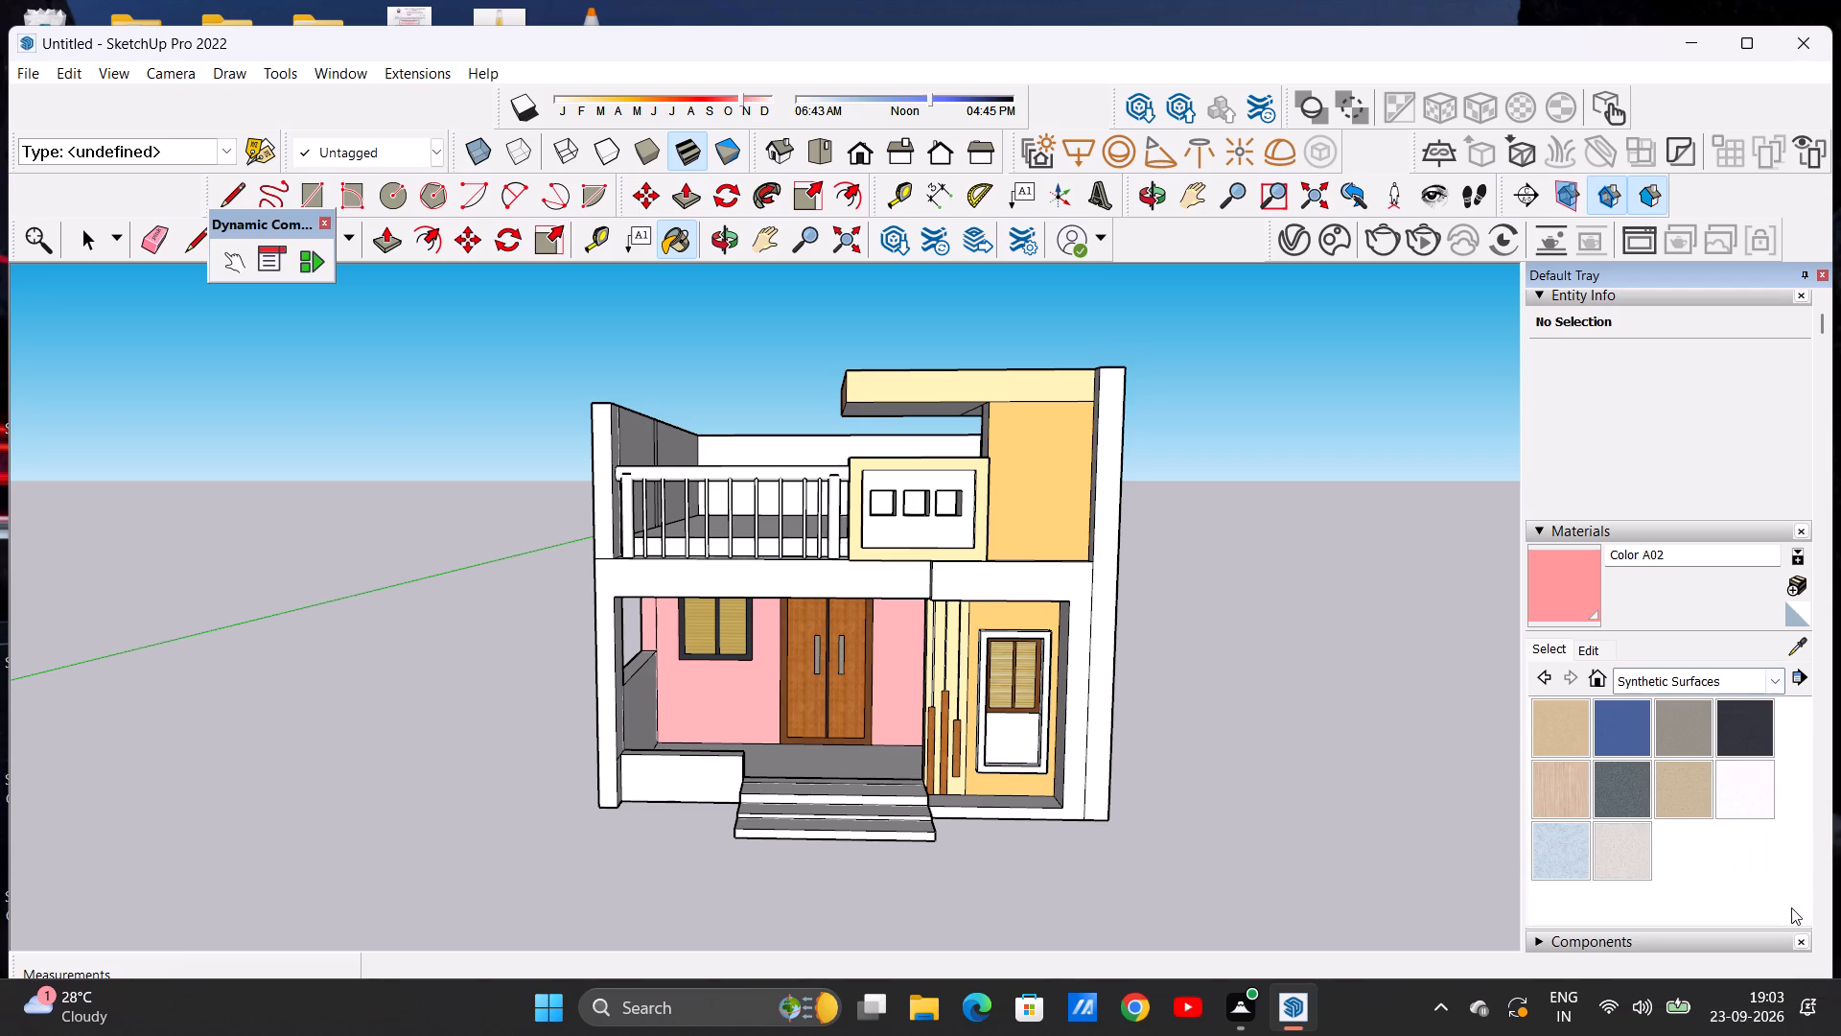
{"action": "left_click", "coordinate": [1696, 728]}
{"action": "scroll", "coordinate": [507, 718], "scroll_direction": "up", "scroll_amount": 5}
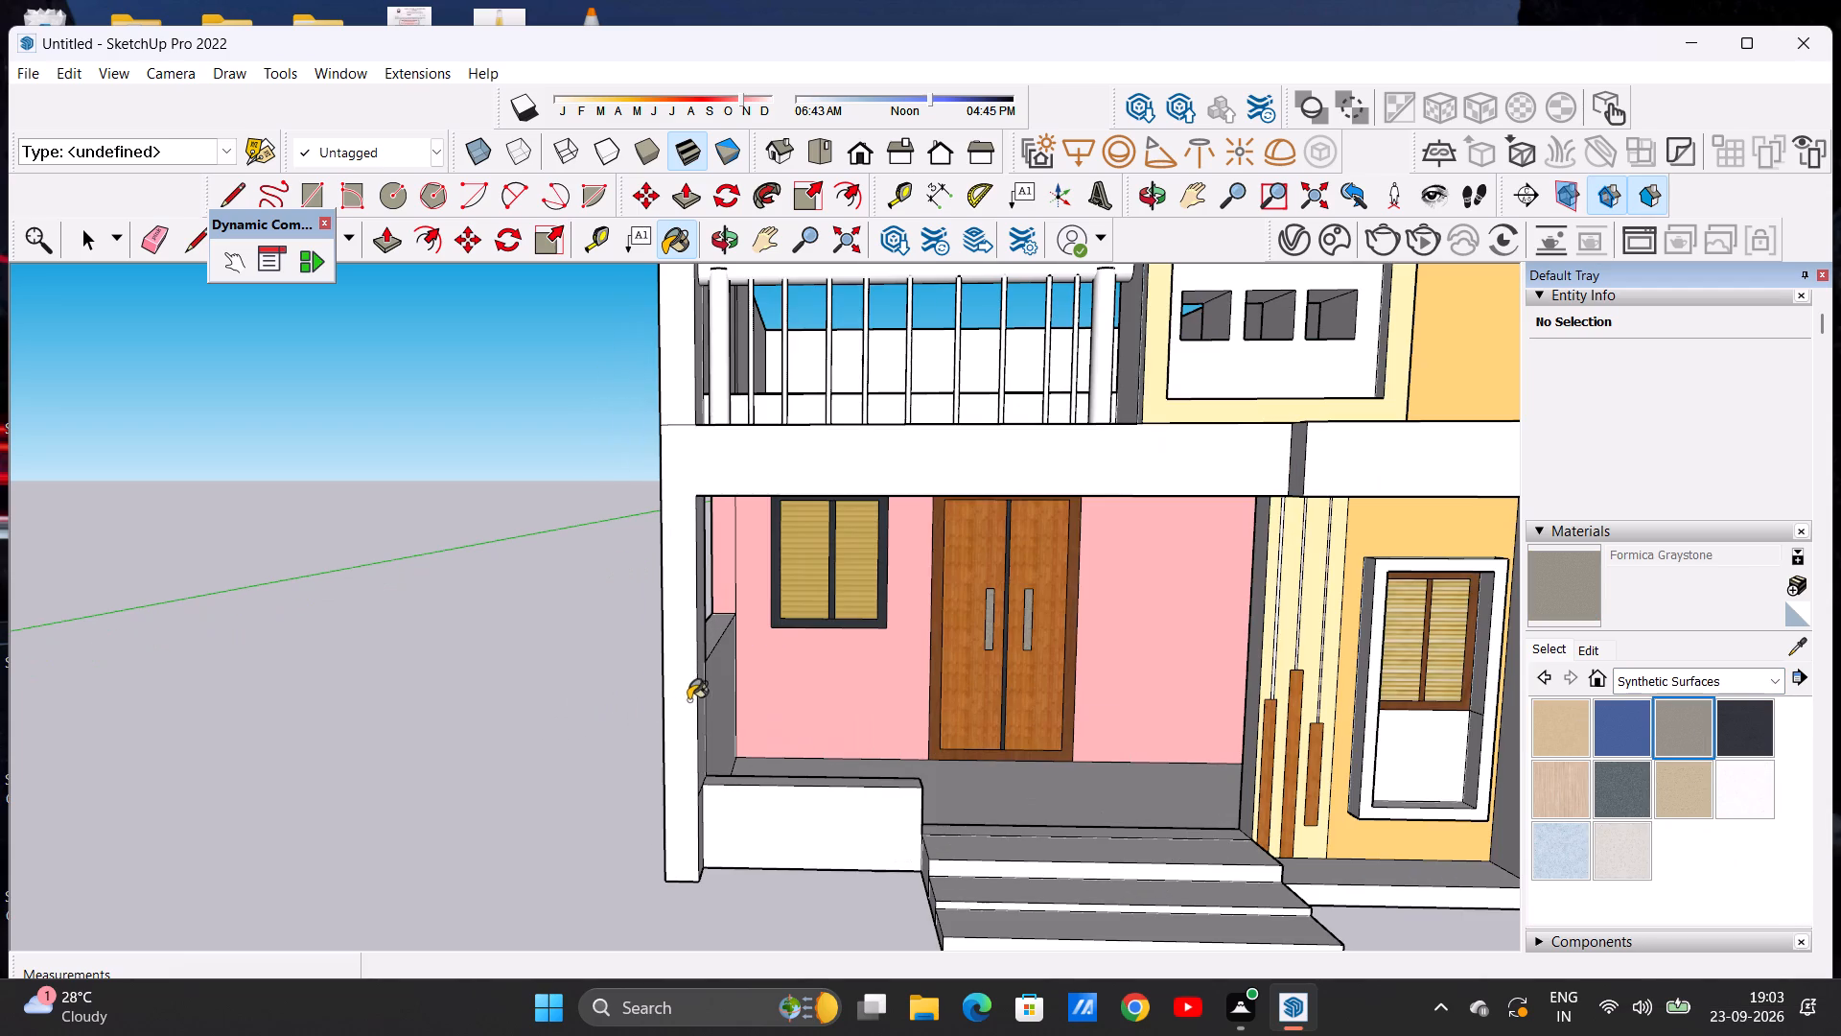
{"action": "left_click", "coordinate": [673, 703]}
{"action": "left_click", "coordinate": [790, 823]}
{"action": "scroll", "coordinate": [730, 765], "scroll_direction": "down", "scroll_amount": 8}
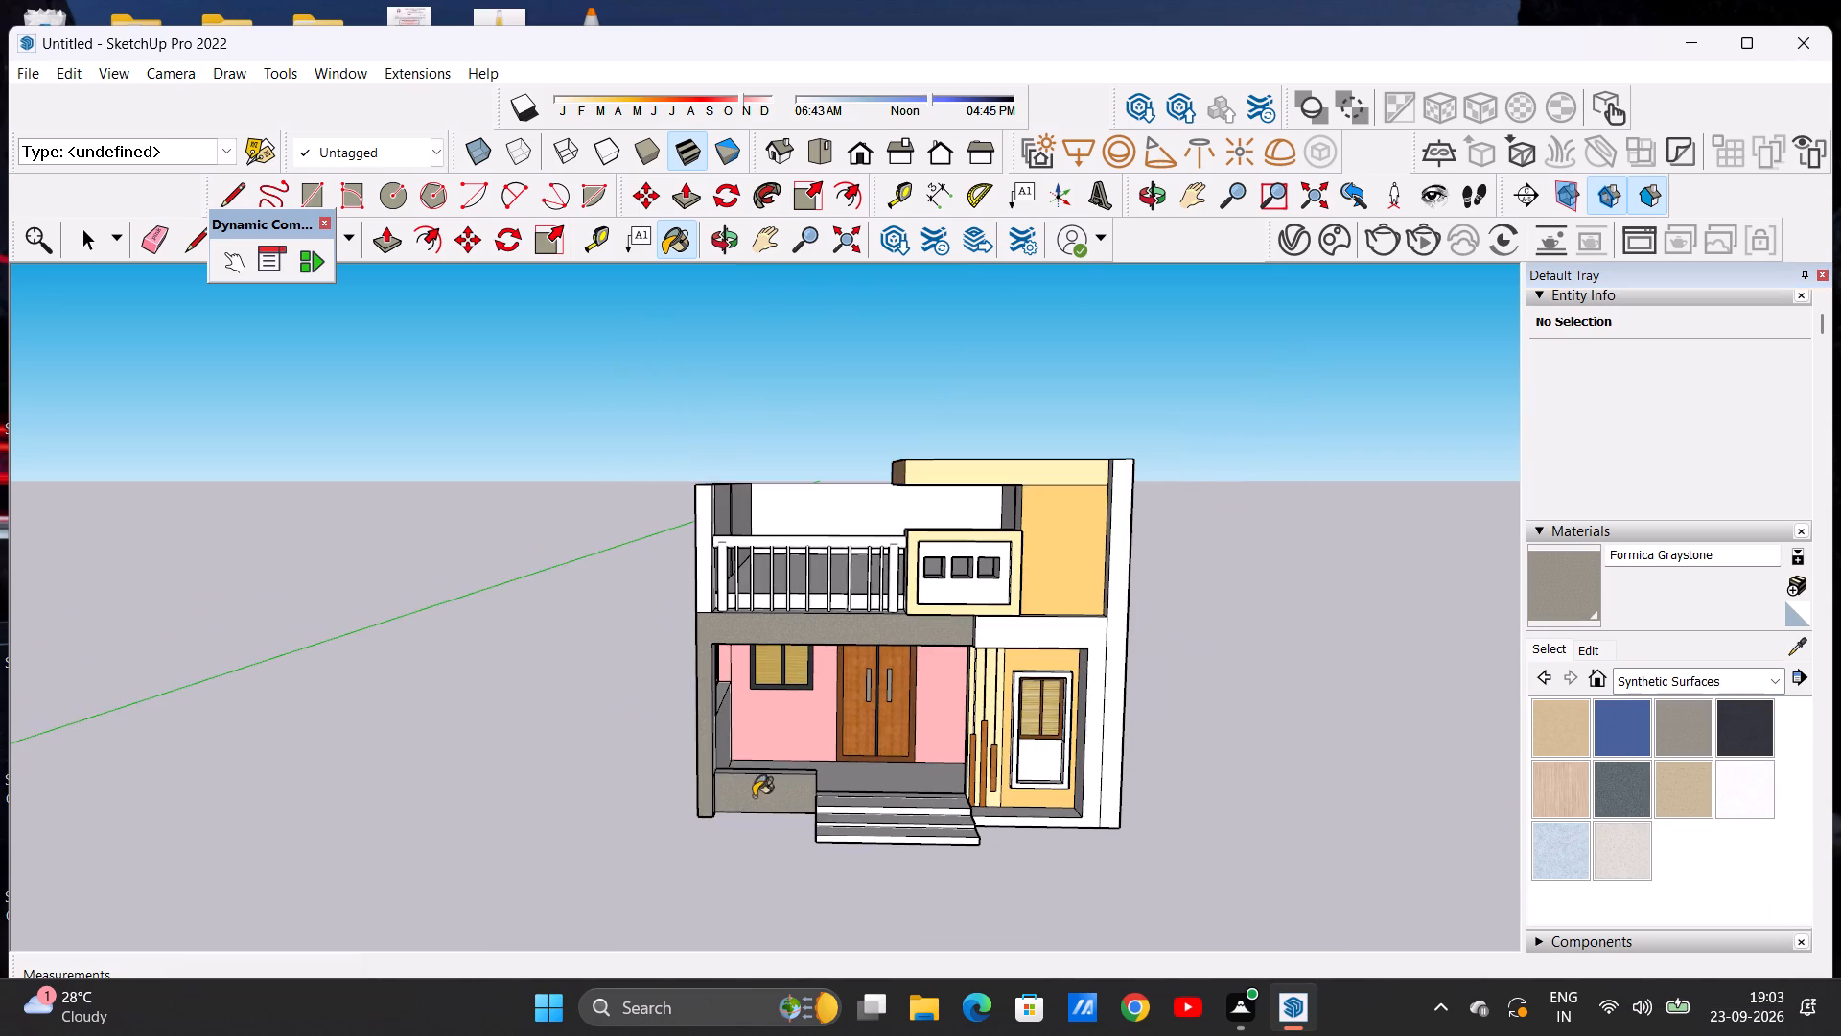
Paint the front frame around the ground-floor window bay, including the beam above it, with Formica Graystone.
{"action": "scroll", "coordinate": [796, 834], "scroll_direction": "up", "scroll_amount": 4}
{"action": "scroll", "coordinate": [733, 760], "scroll_direction": "down", "scroll_amount": 4}
{"action": "scroll", "coordinate": [1039, 695], "scroll_direction": "up", "scroll_amount": 3}
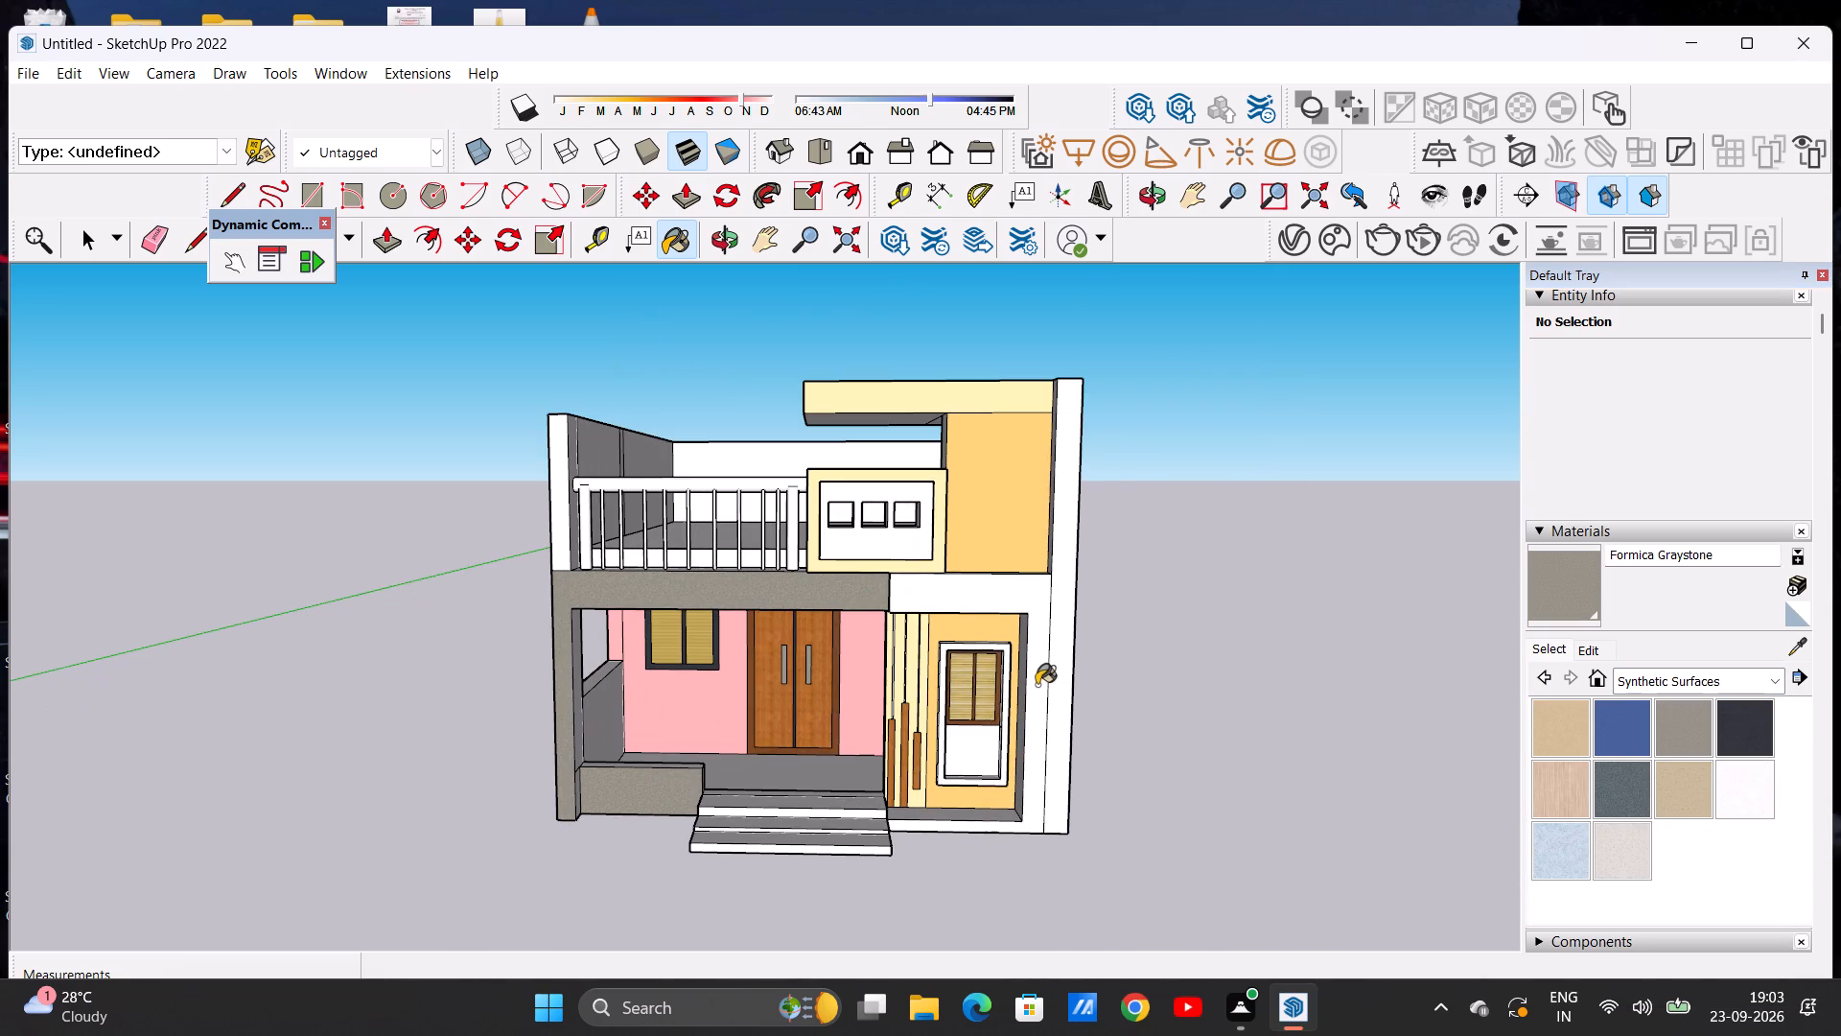
{"action": "left_click", "coordinate": [1036, 694]}
Examine the painted ground-floor frame and the balcony level from the front, below and above.
{"action": "scroll", "coordinate": [1033, 670], "scroll_direction": "down", "scroll_amount": 6}
{"action": "scroll", "coordinate": [937, 638], "scroll_direction": "up", "scroll_amount": 5}
{"action": "scroll", "coordinate": [1107, 661], "scroll_direction": "up", "scroll_amount": 1}
{"action": "middle_click_drag", "start_coordinate": [1107, 661], "coordinate": [1081, 641]}
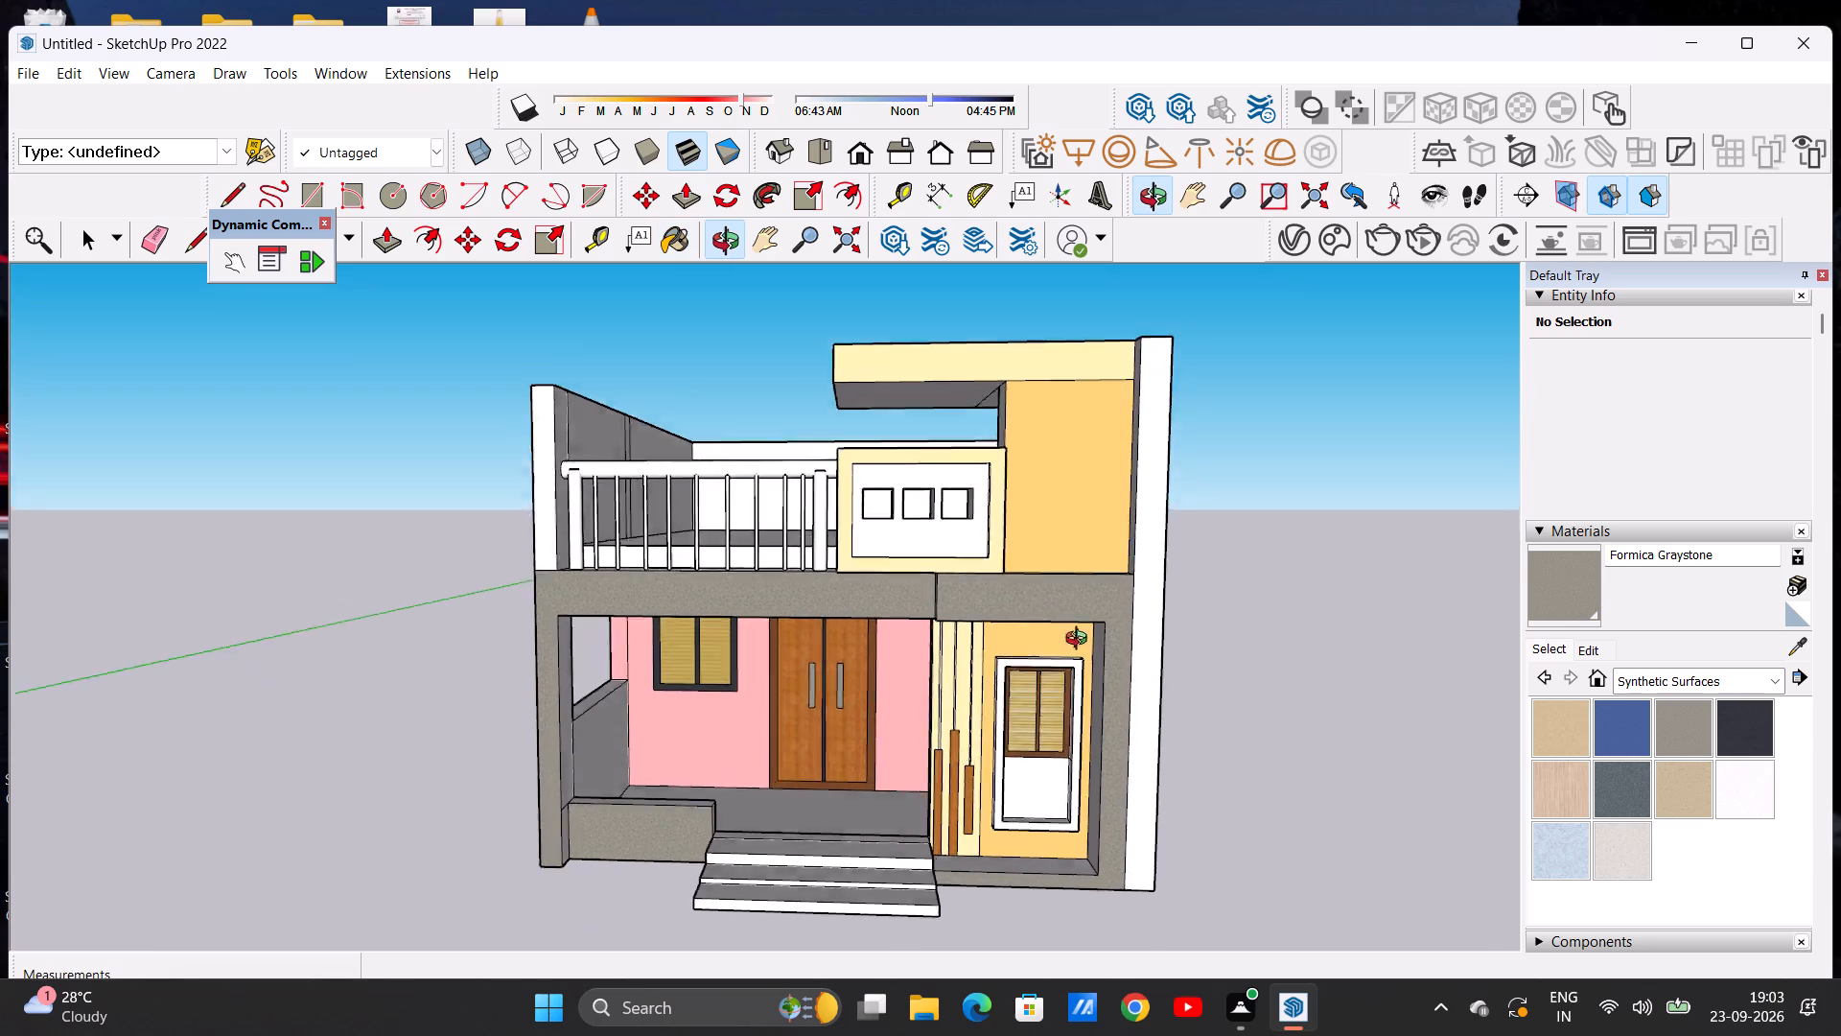
{"action": "middle_click_drag", "start_coordinate": [1081, 641], "coordinate": [1059, 617]}
{"action": "scroll", "coordinate": [1059, 617], "scroll_direction": "down", "scroll_amount": 7}
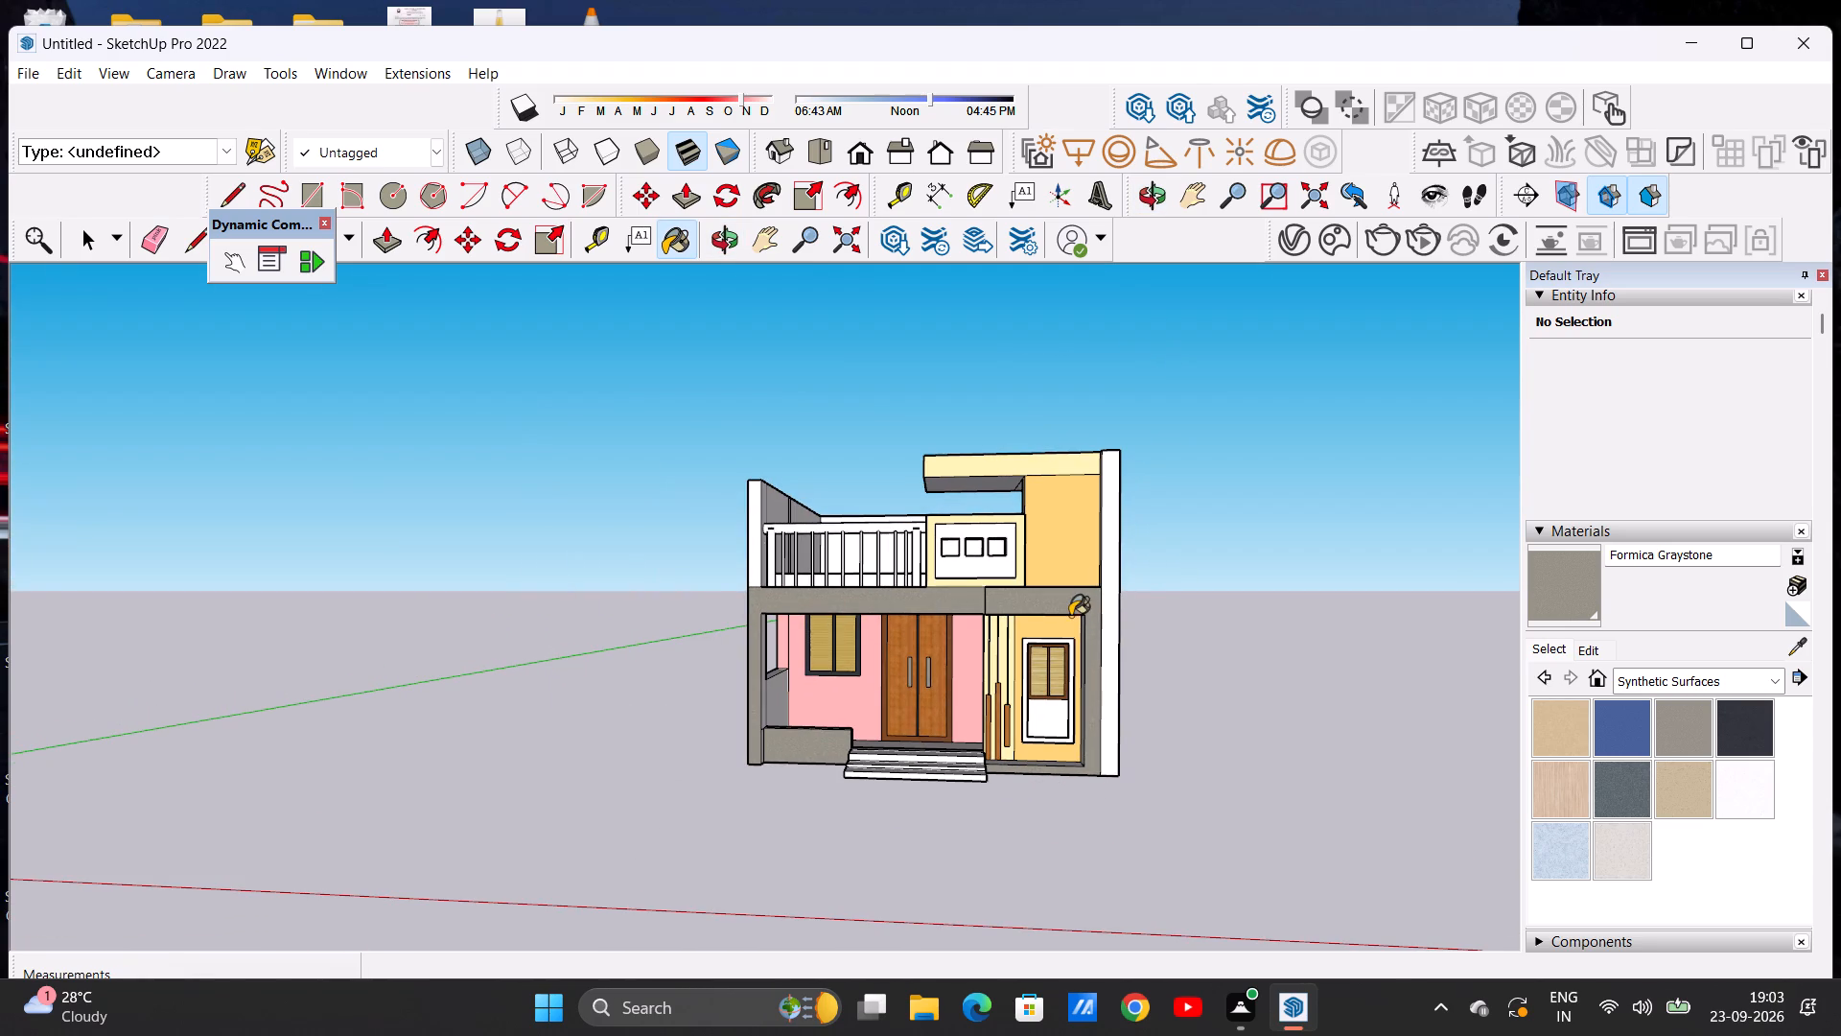
{"action": "scroll", "coordinate": [1070, 616], "scroll_direction": "down", "scroll_amount": 4}
{"action": "scroll", "coordinate": [1087, 619], "scroll_direction": "up", "scroll_amount": 9}
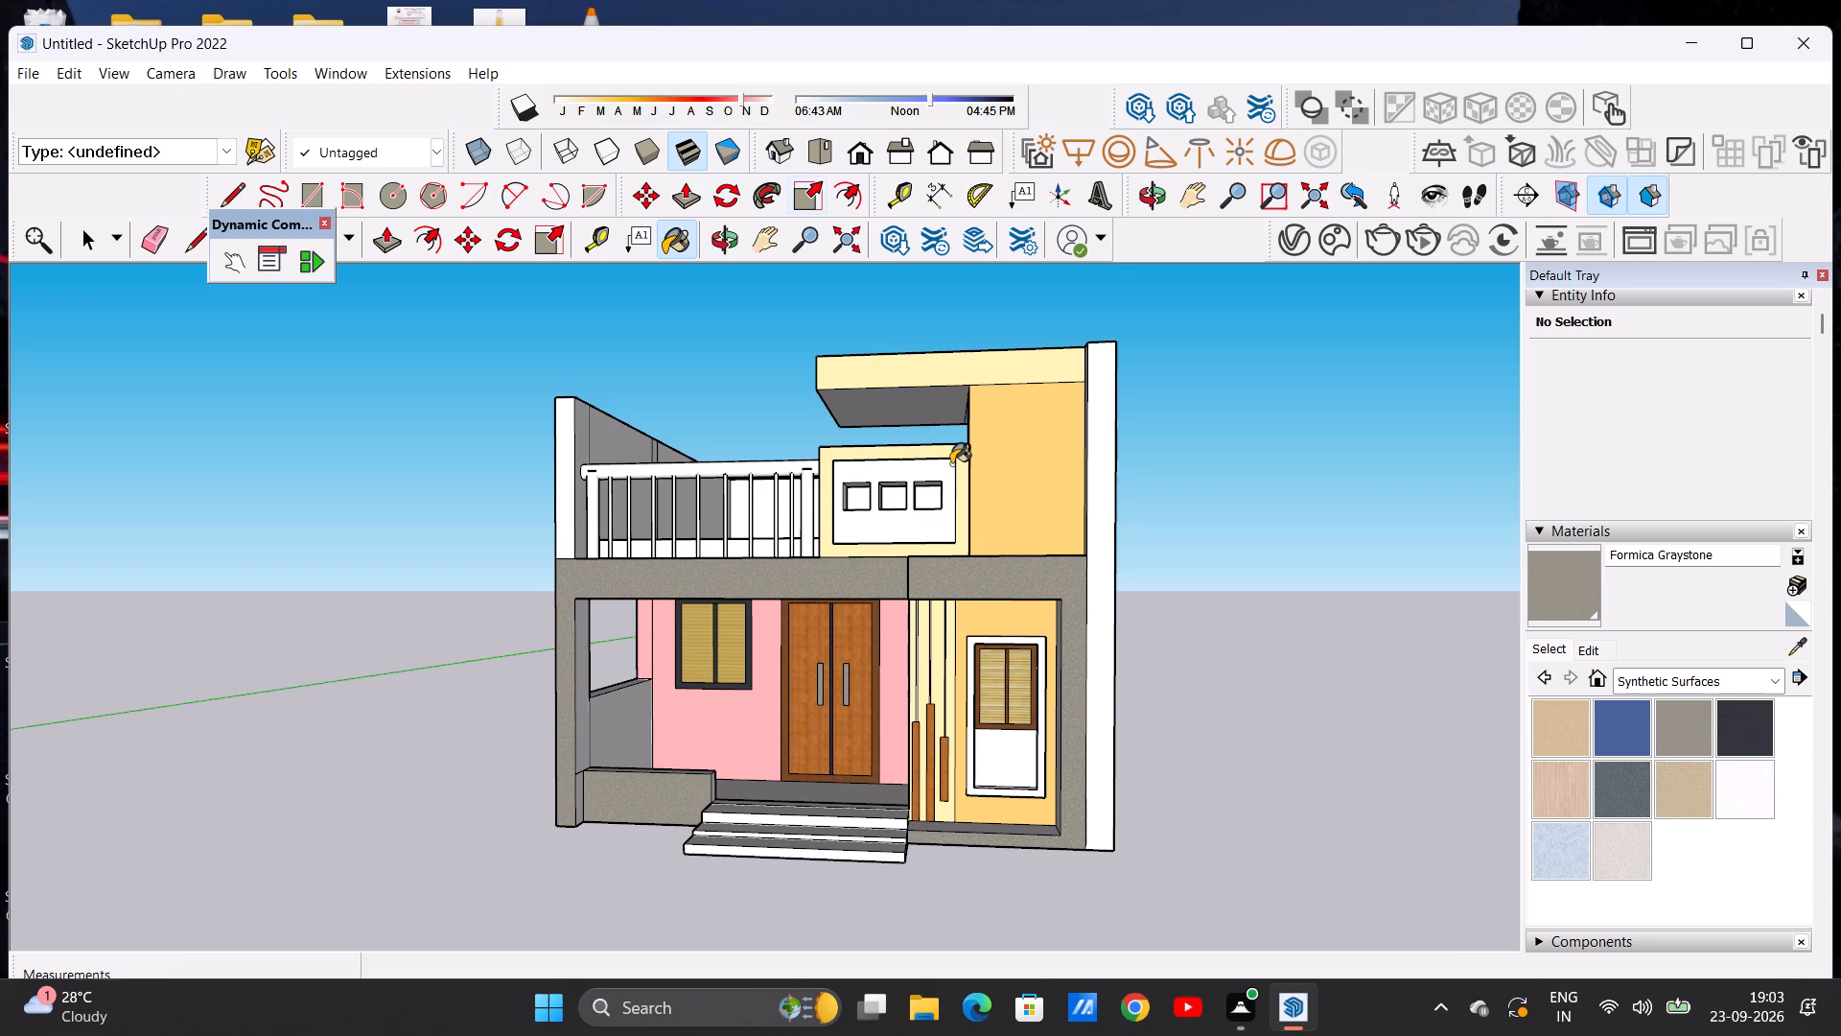
{"action": "scroll", "coordinate": [960, 442], "scroll_direction": "down", "scroll_amount": 3}
{"action": "scroll", "coordinate": [934, 413], "scroll_direction": "up", "scroll_amount": 6}
{"action": "middle_click_drag", "start_coordinate": [919, 470], "coordinate": [929, 542]}
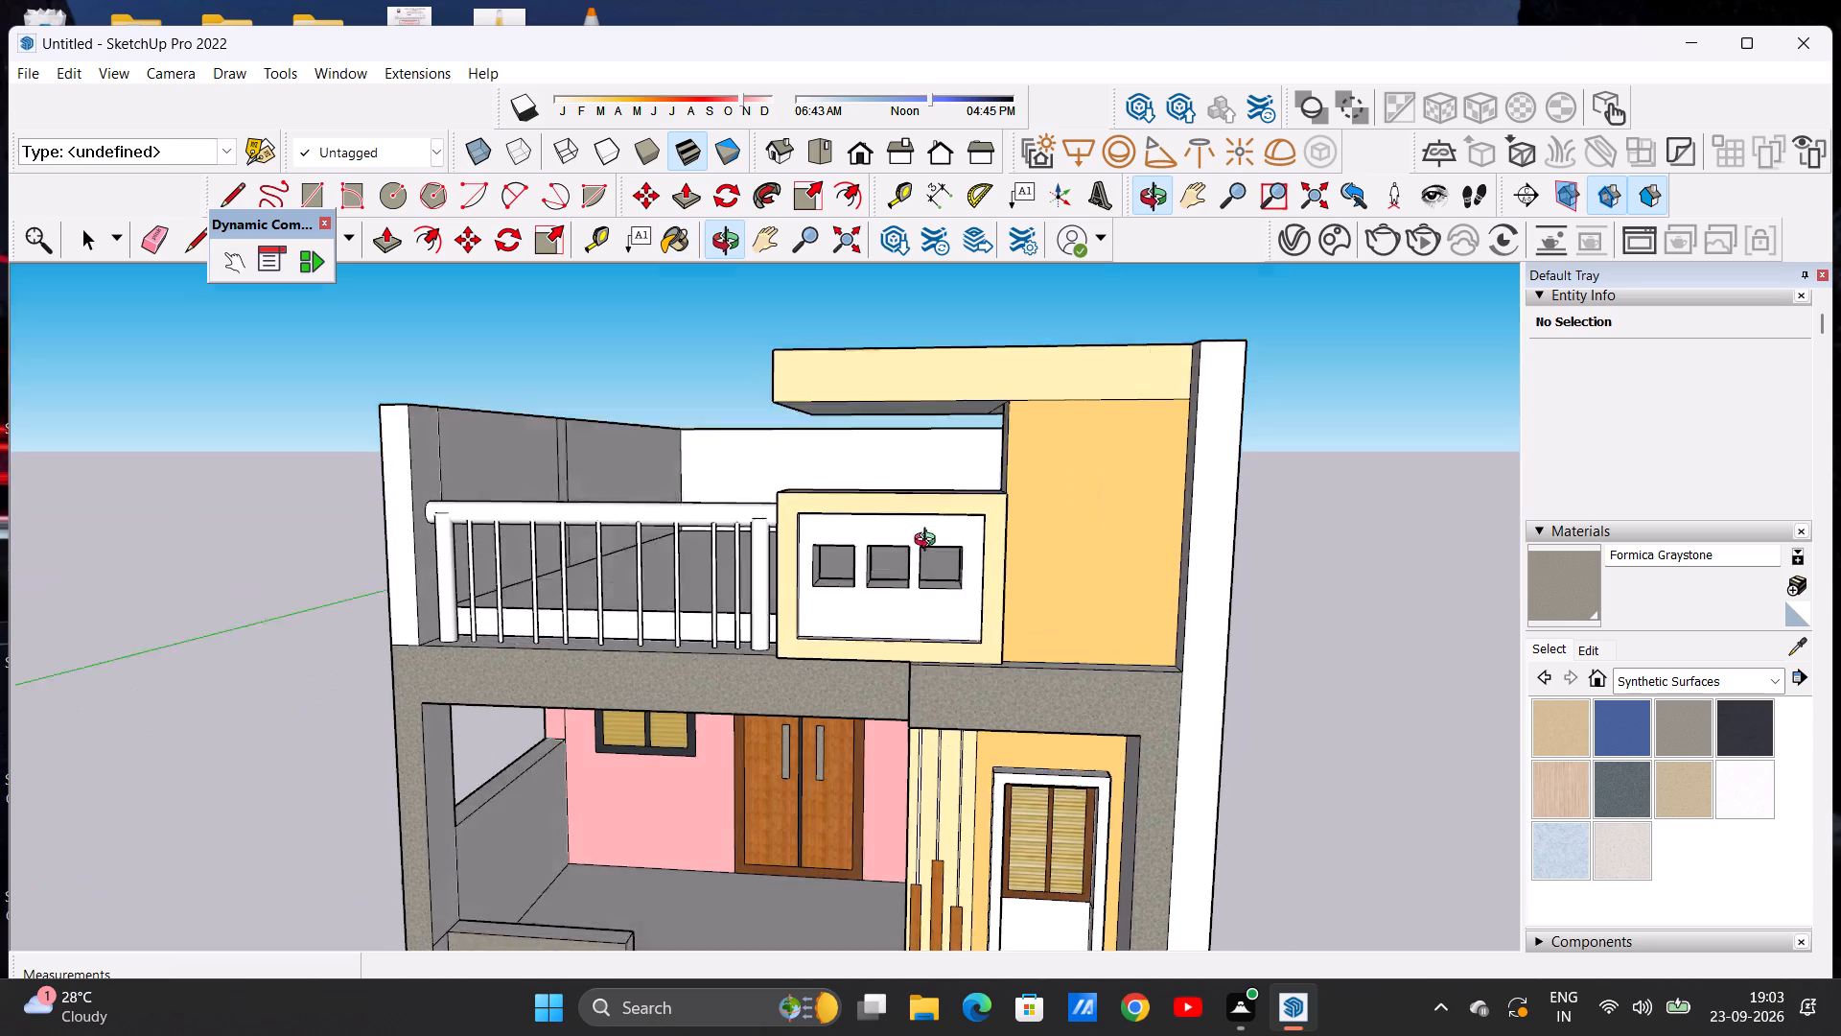
{"action": "middle_click_drag", "start_coordinate": [929, 542], "coordinate": [944, 570]}
{"action": "scroll", "coordinate": [954, 497], "scroll_direction": "down", "scroll_amount": 4}
{"action": "middle_click_drag", "start_coordinate": [870, 530], "coordinate": [936, 549]}
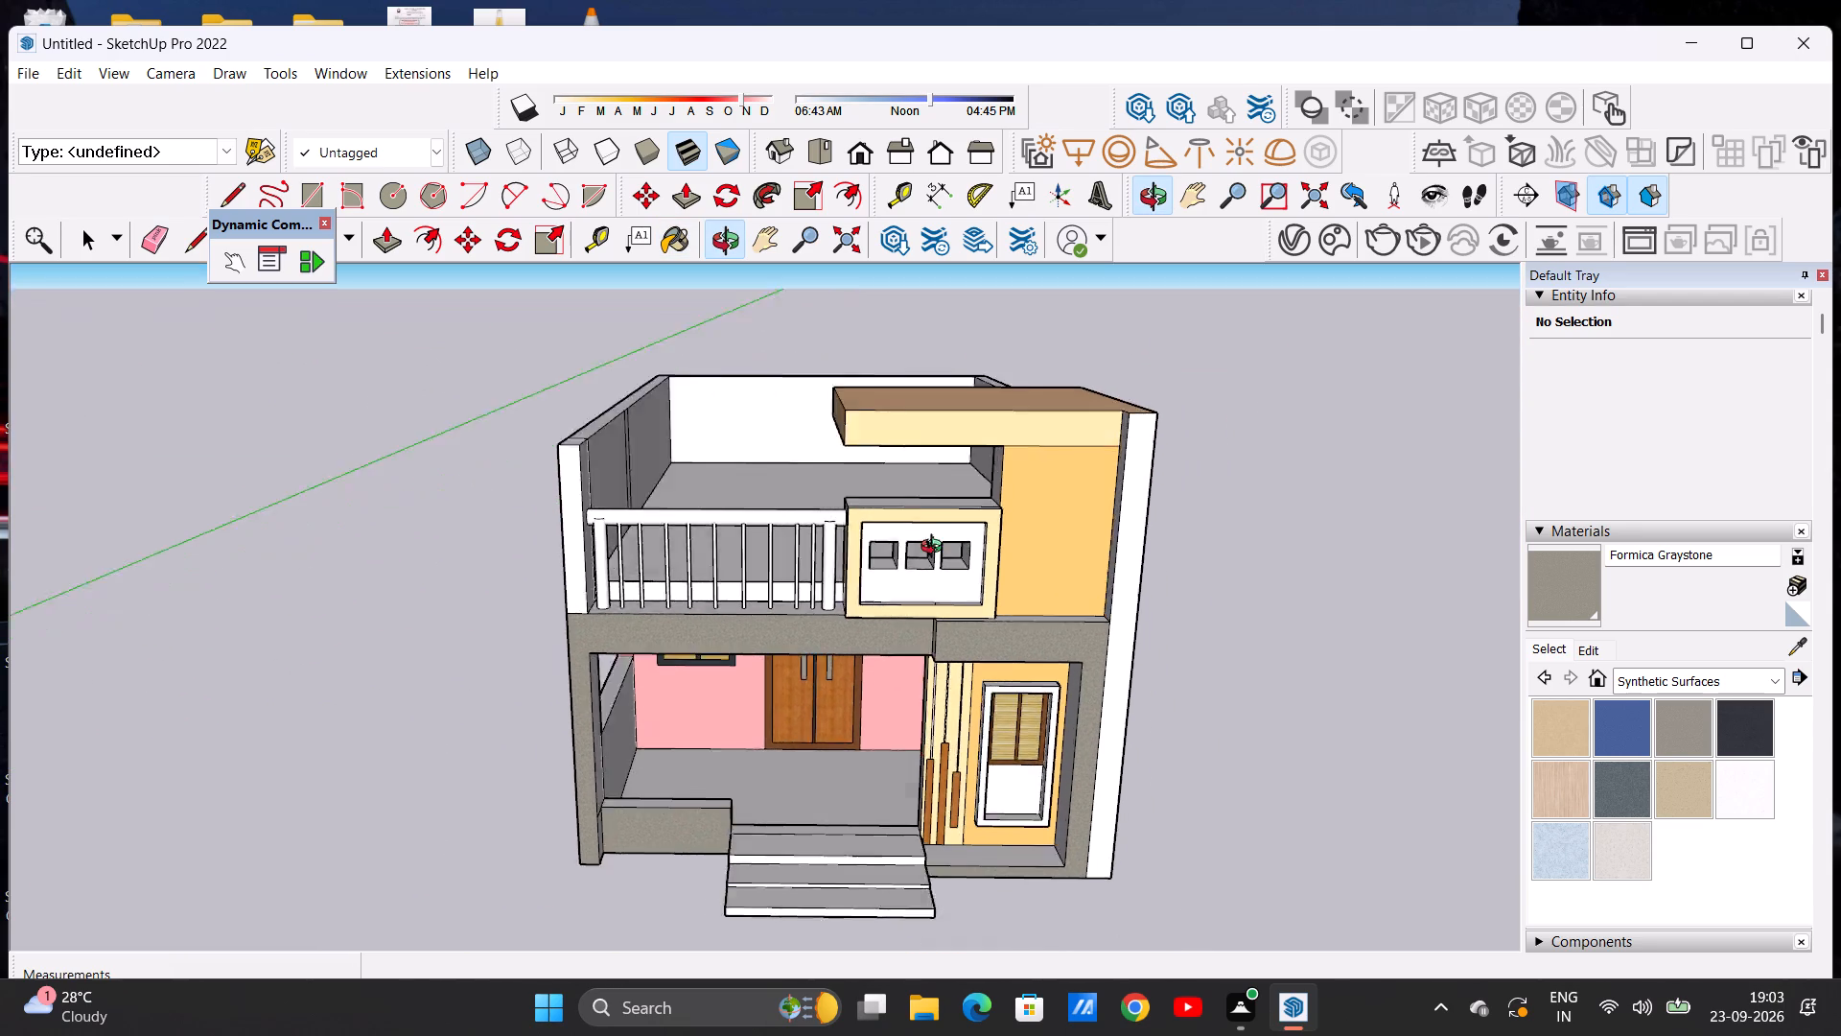
{"action": "middle_click_drag", "start_coordinate": [936, 549], "coordinate": [872, 580]}
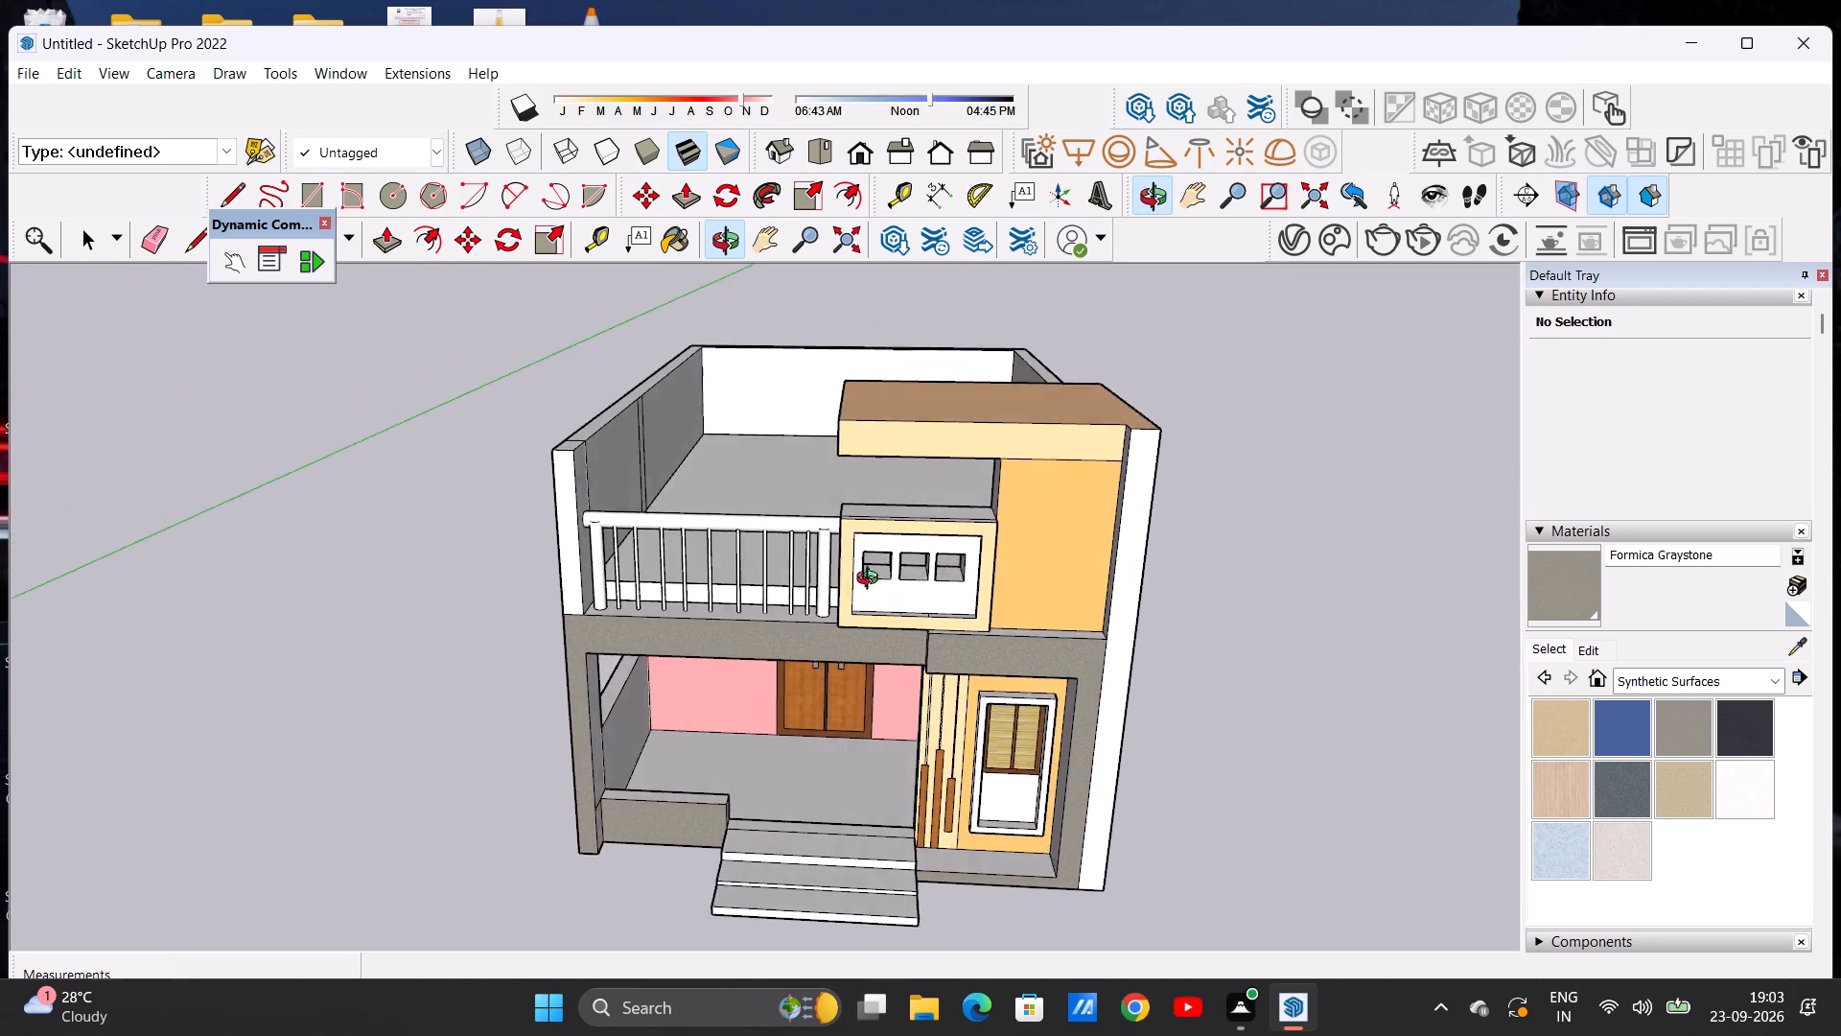
Paint the top of the balcony's projecting box and its thin front strip with Formica Beige from Synthetic Surfaces.
{"action": "middle_click_drag", "start_coordinate": [872, 580], "coordinate": [866, 612]}
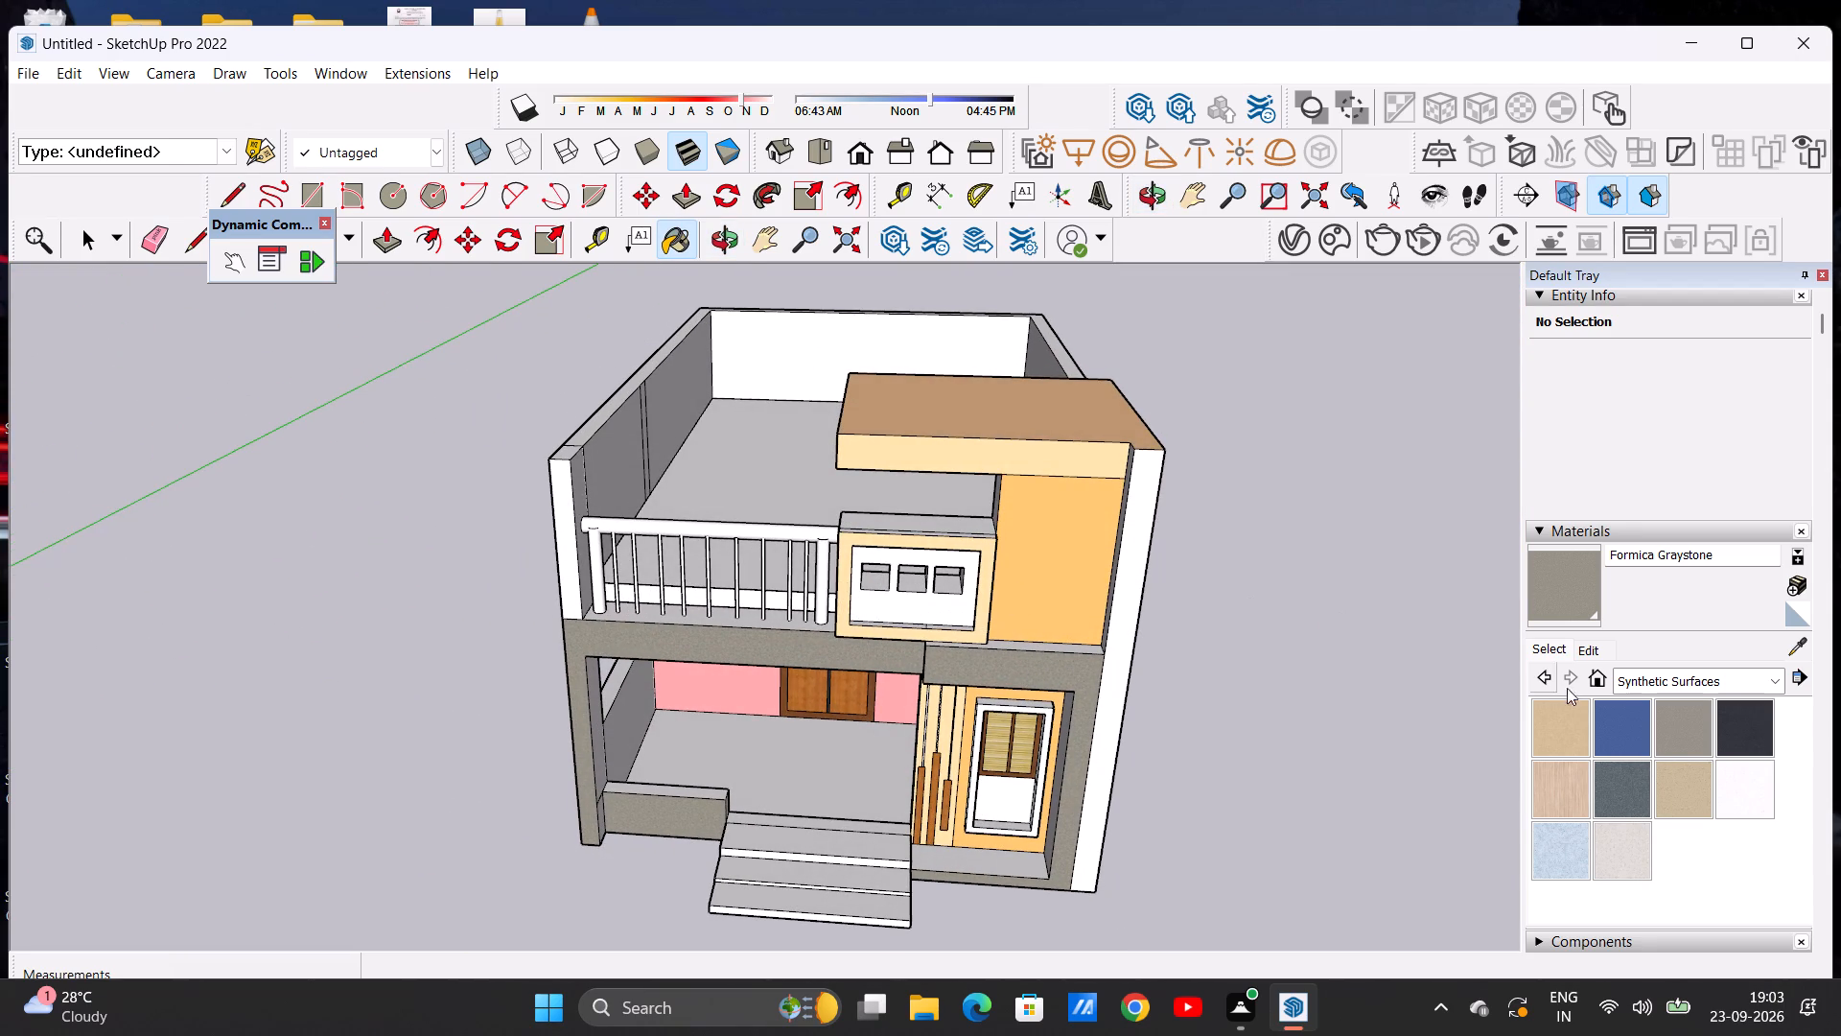
{"action": "left_click", "coordinate": [1569, 725]}
{"action": "scroll", "coordinate": [966, 529], "scroll_direction": "up", "scroll_amount": 9}
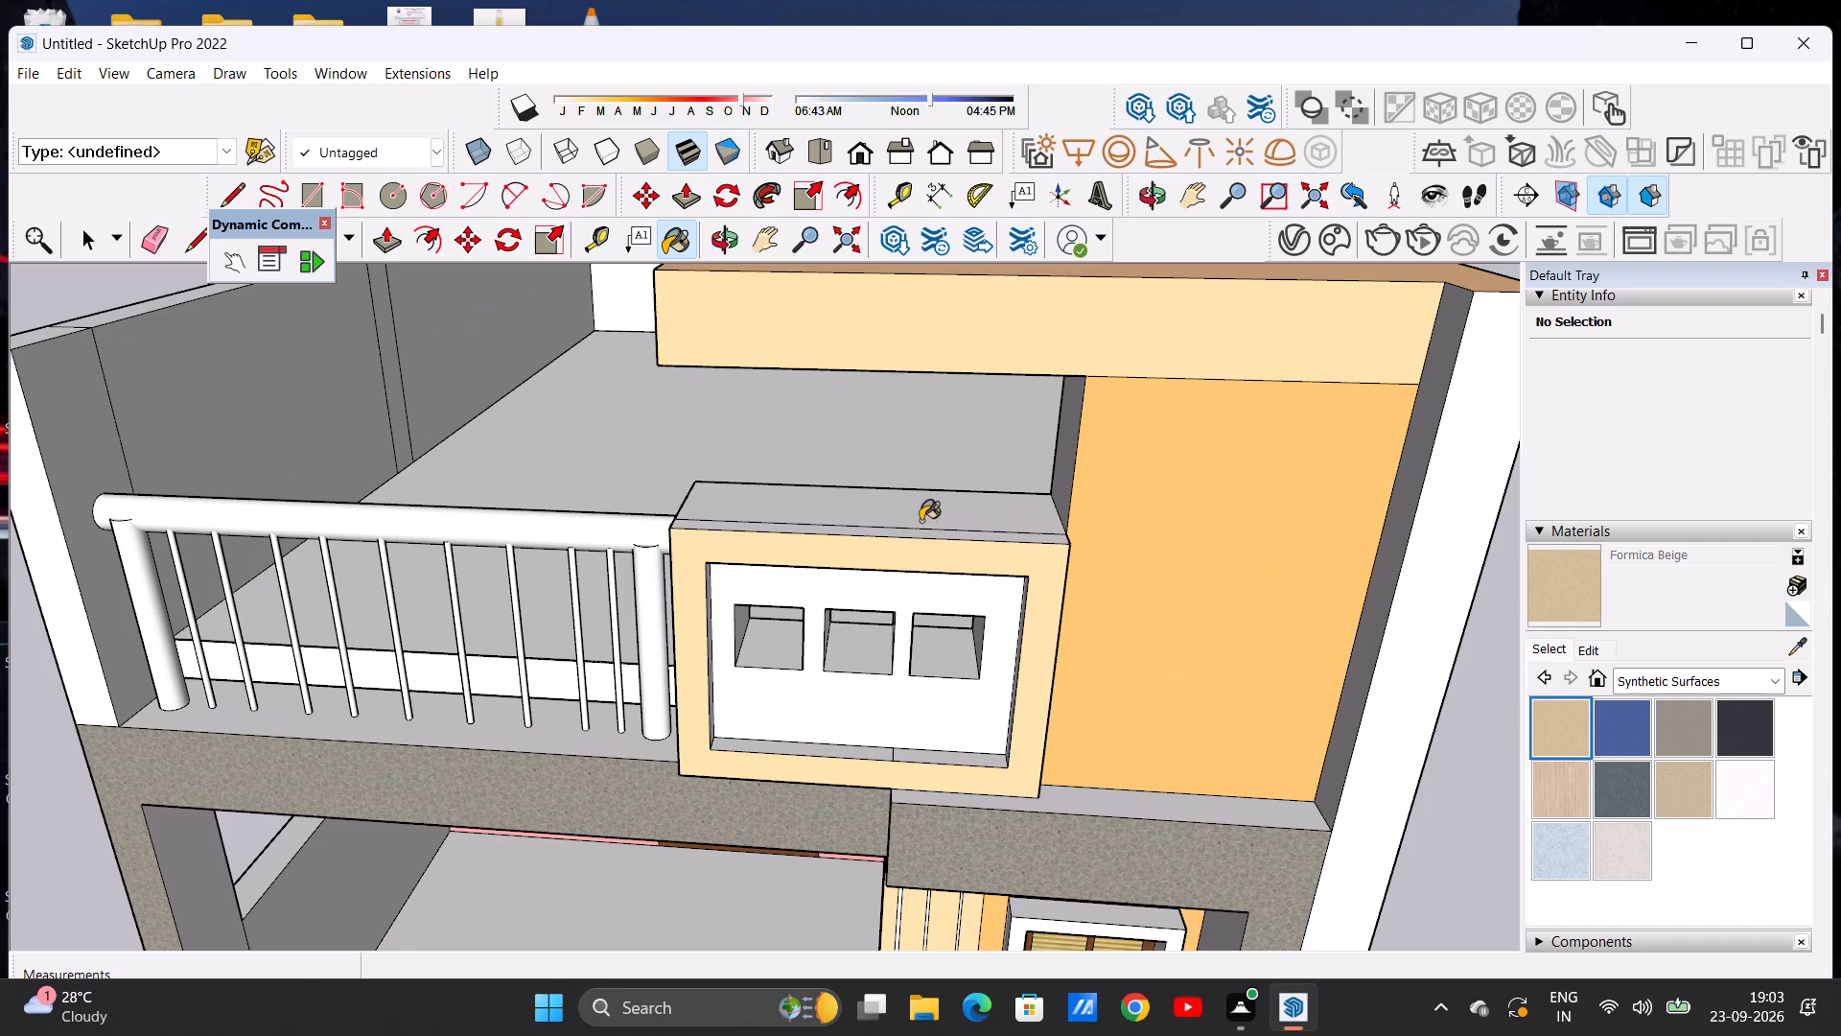
{"action": "left_click", "coordinate": [920, 521]}
{"action": "scroll", "coordinate": [939, 499], "scroll_direction": "down", "scroll_amount": 4}
{"action": "scroll", "coordinate": [945, 508], "scroll_direction": "up", "scroll_amount": 10}
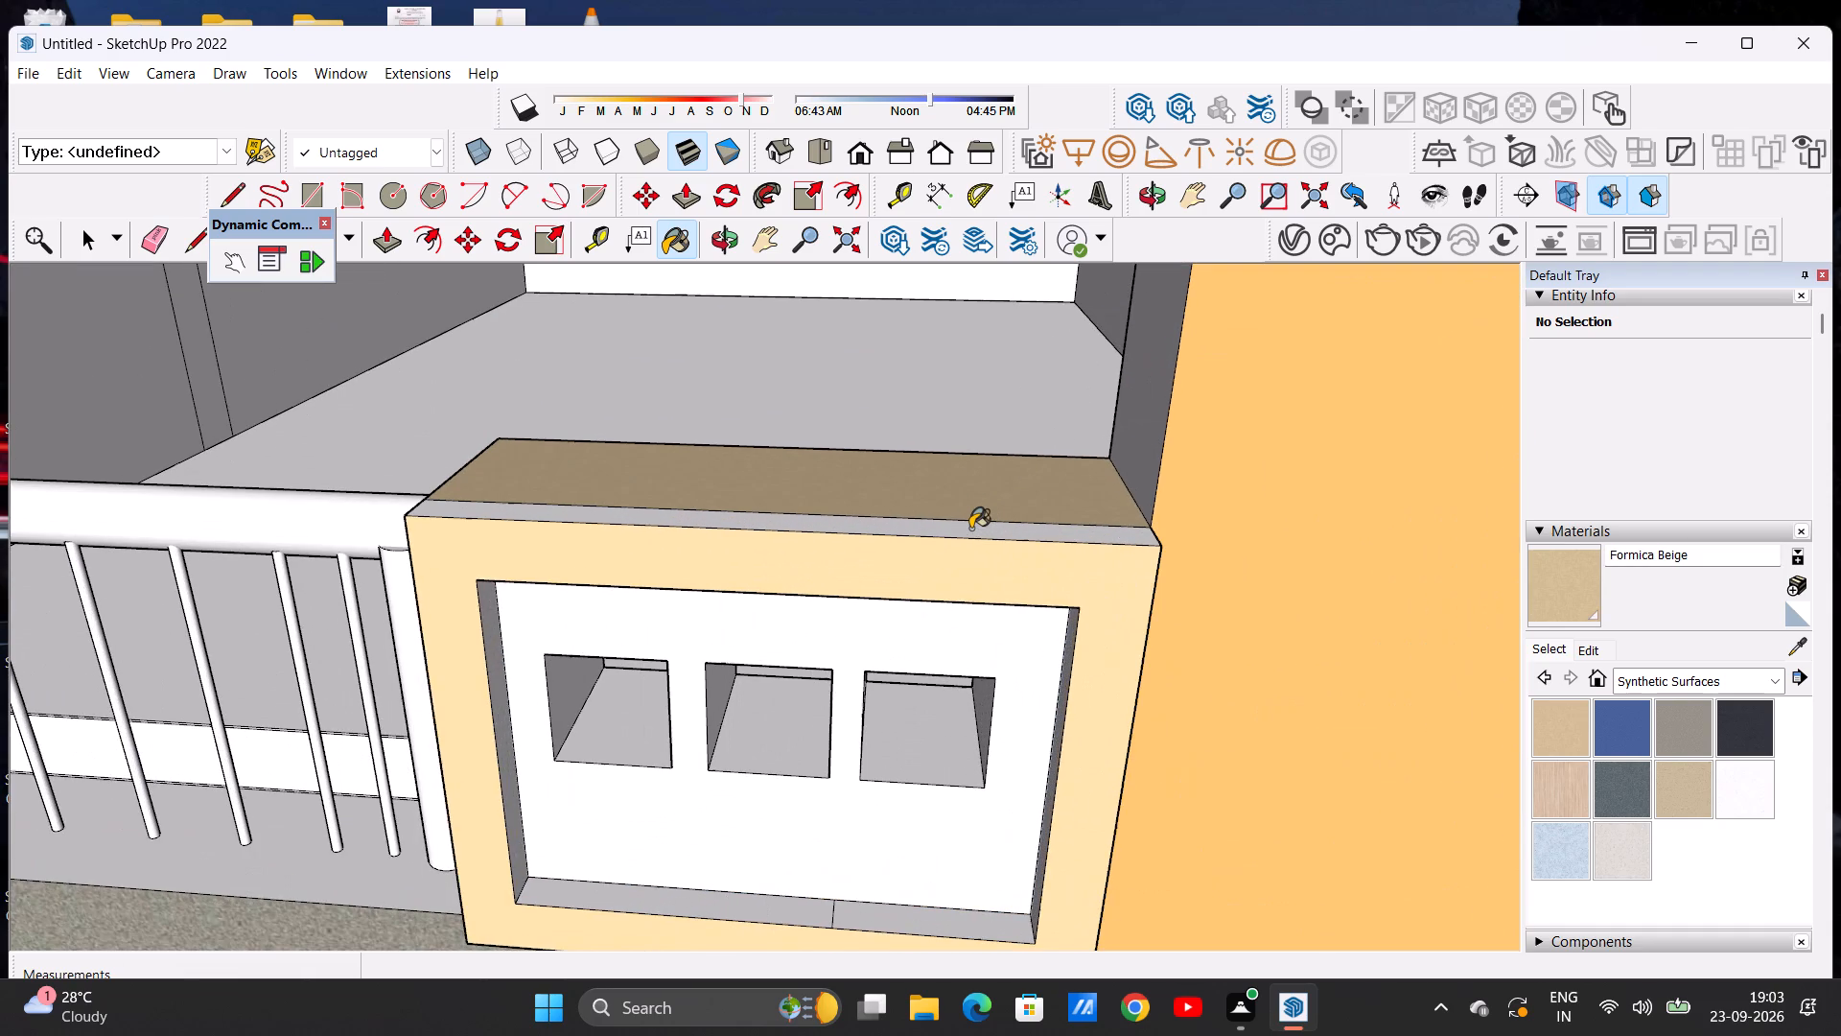
{"action": "left_click", "coordinate": [970, 529]}
{"action": "scroll", "coordinate": [1033, 469], "scroll_direction": "down", "scroll_amount": 12}
Paint the box's recessed panel around the three square openings and its side faces next to the railing with Formica Beige.
{"action": "middle_click_drag", "start_coordinate": [933, 522], "coordinate": [971, 506]}
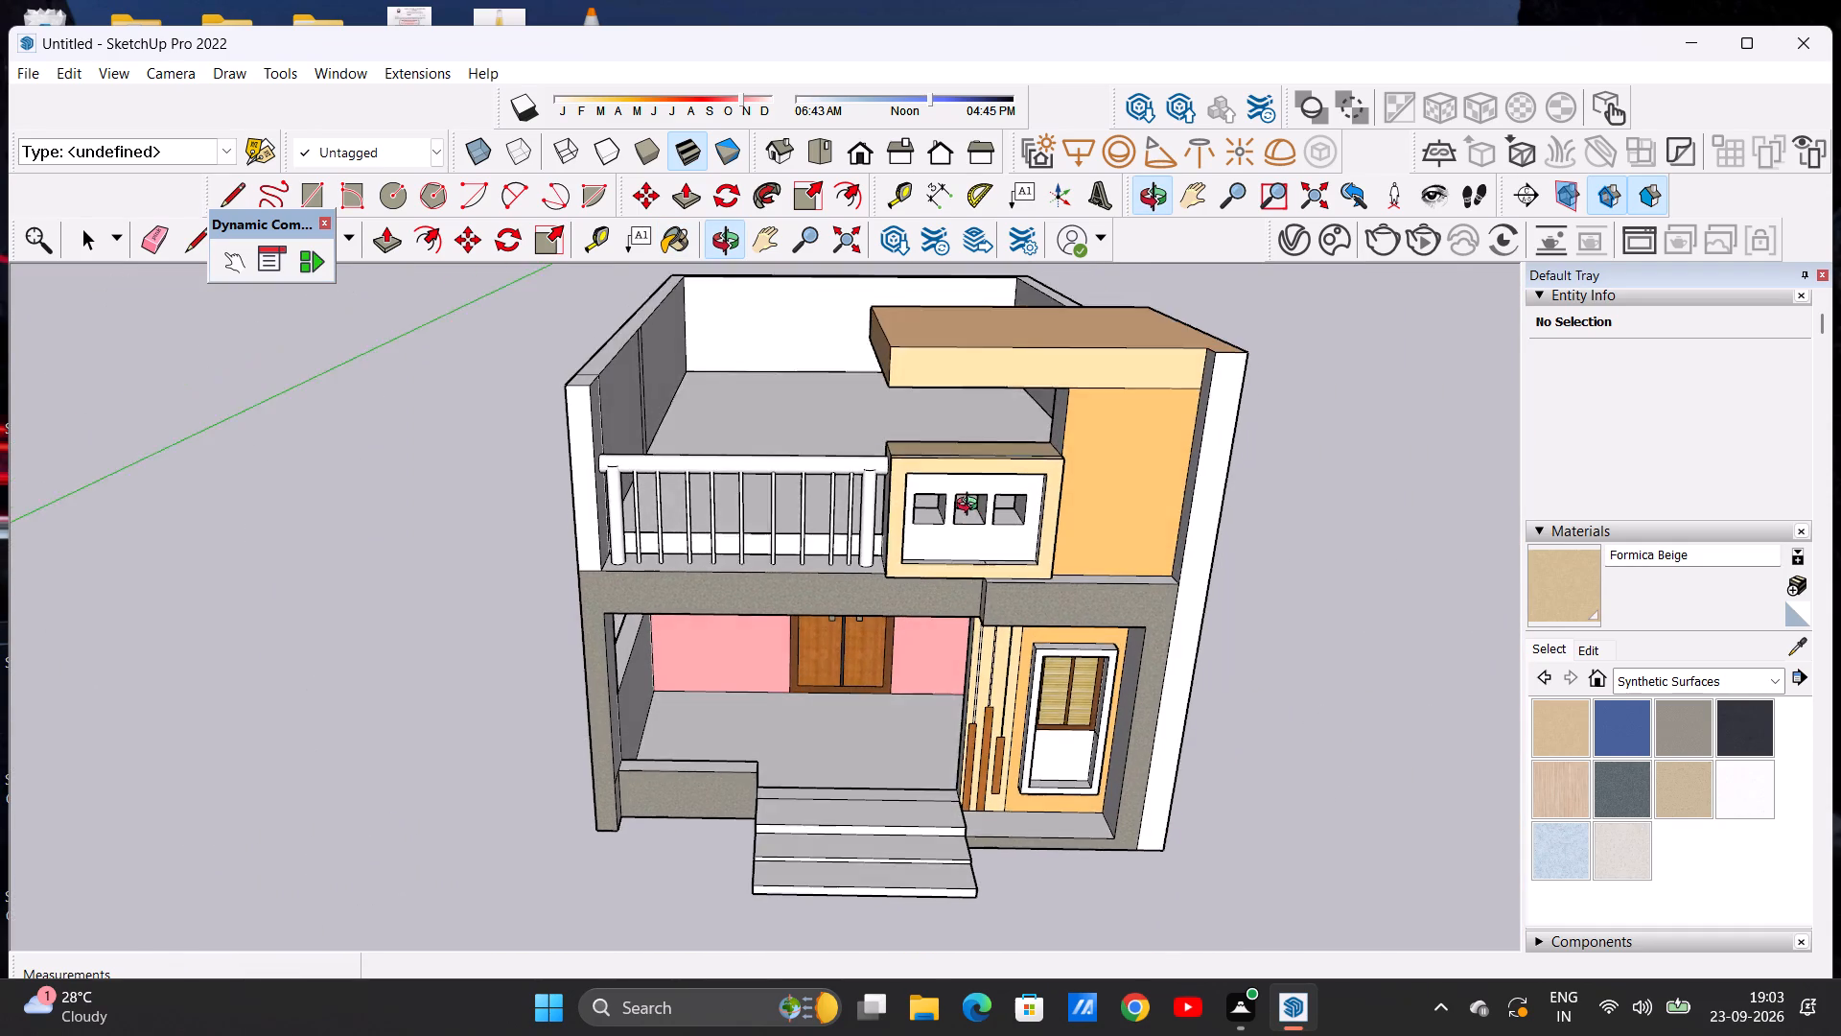
{"action": "middle_click_drag", "start_coordinate": [971, 506], "coordinate": [932, 478]}
{"action": "scroll", "coordinate": [952, 504], "scroll_direction": "up", "scroll_amount": 4}
{"action": "left_click", "coordinate": [937, 564]}
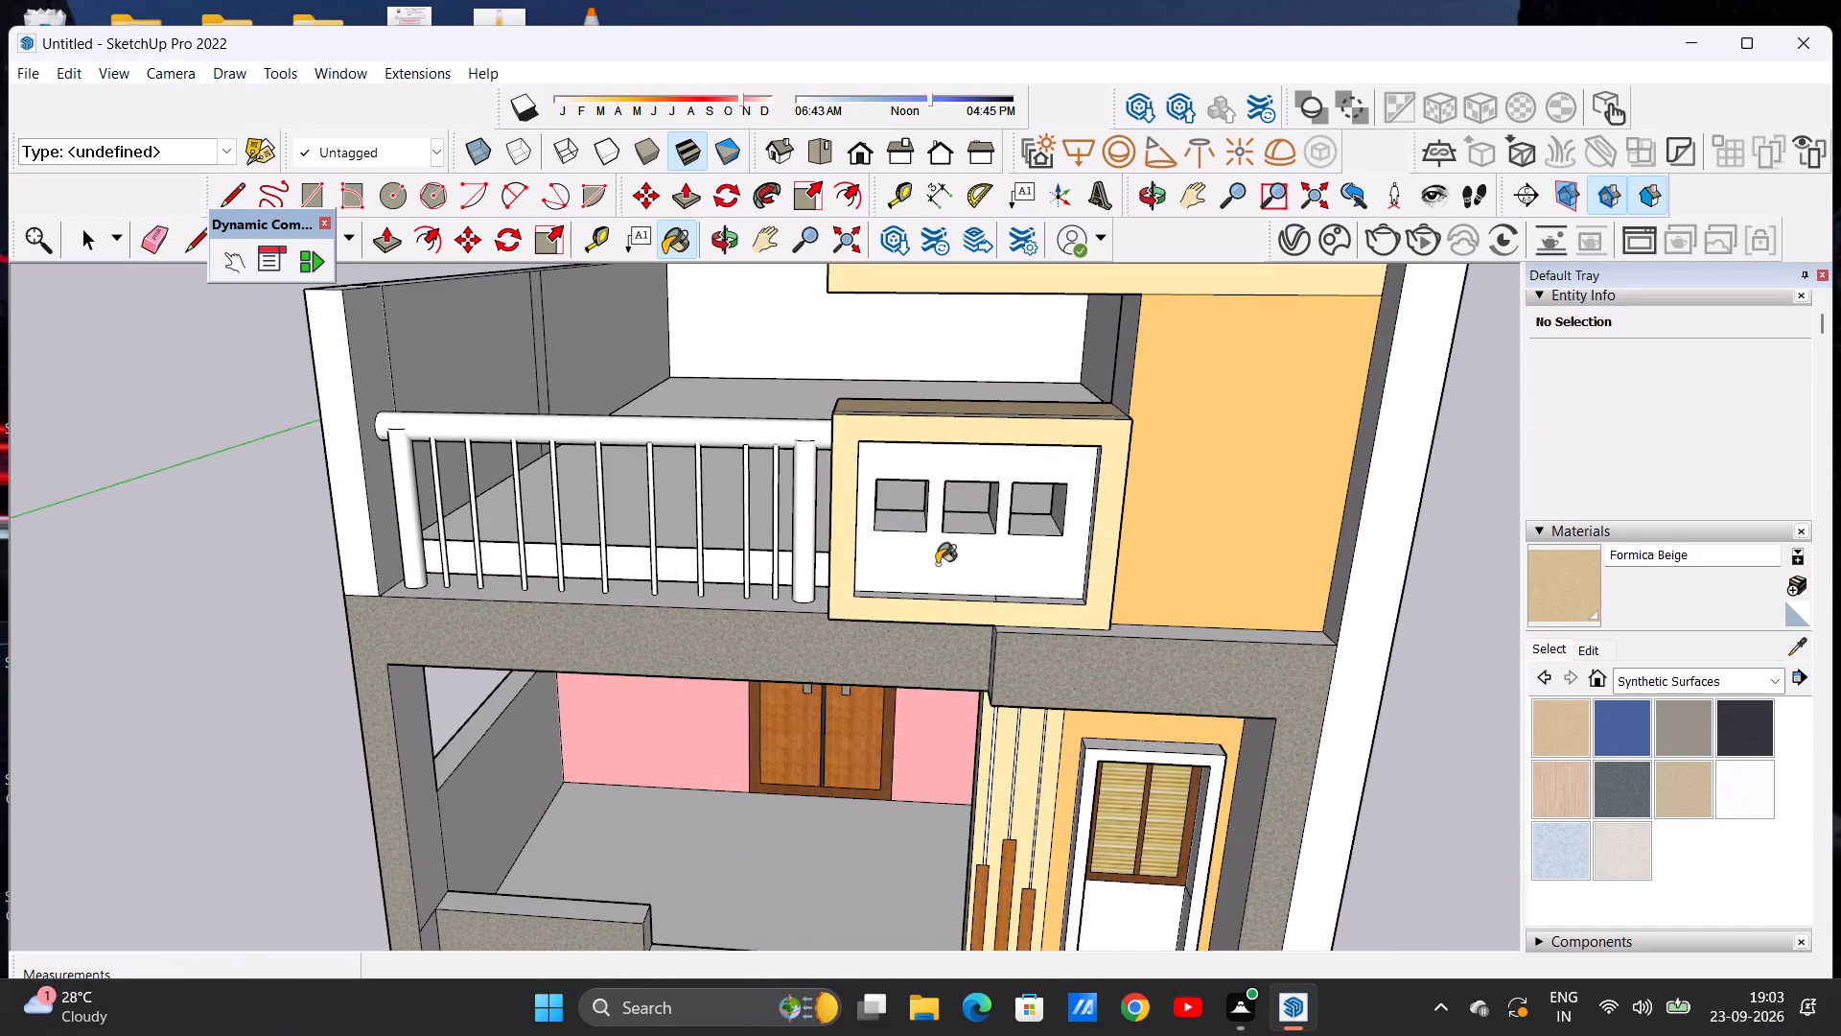
{"action": "scroll", "coordinate": [956, 524], "scroll_direction": "down", "scroll_amount": 2}
{"action": "middle_click_drag", "start_coordinate": [868, 518], "coordinate": [1107, 525]}
{"action": "scroll", "coordinate": [910, 496], "scroll_direction": "up", "scroll_amount": 6}
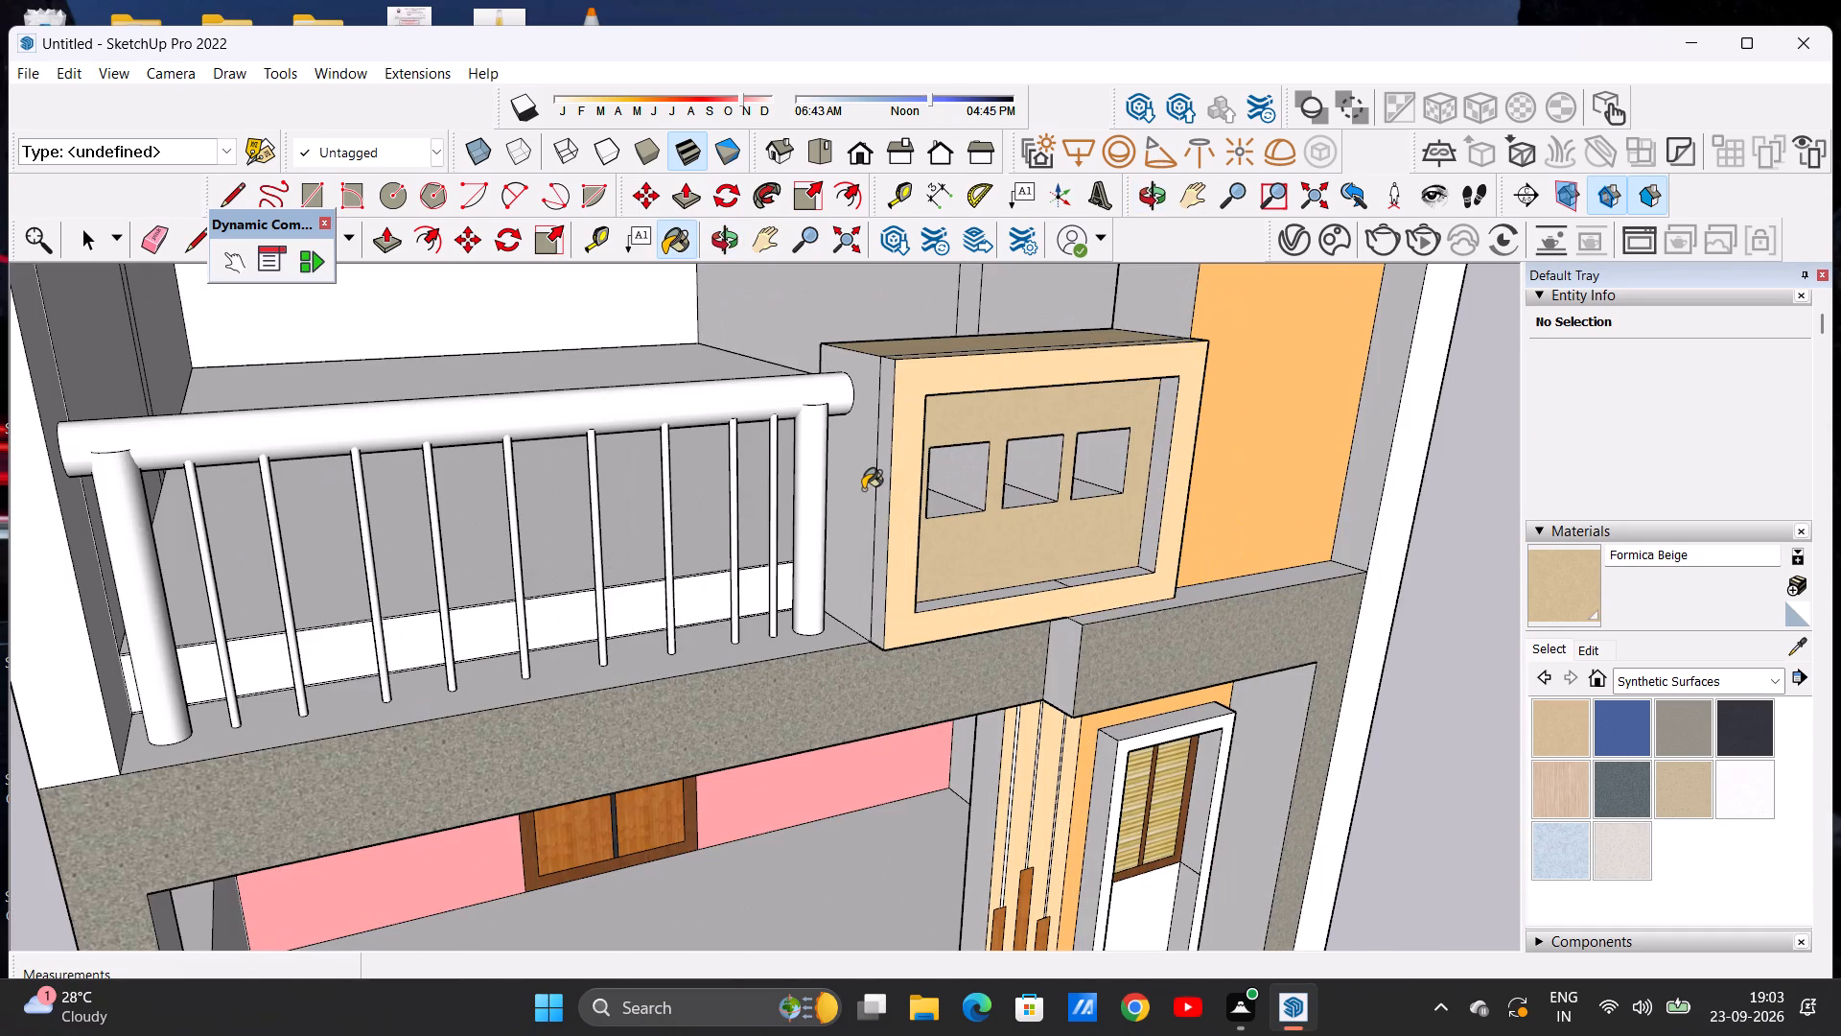
{"action": "left_click", "coordinate": [863, 489]}
{"action": "left_click", "coordinate": [883, 483]}
{"action": "scroll", "coordinate": [891, 465], "scroll_direction": "down", "scroll_amount": 10}
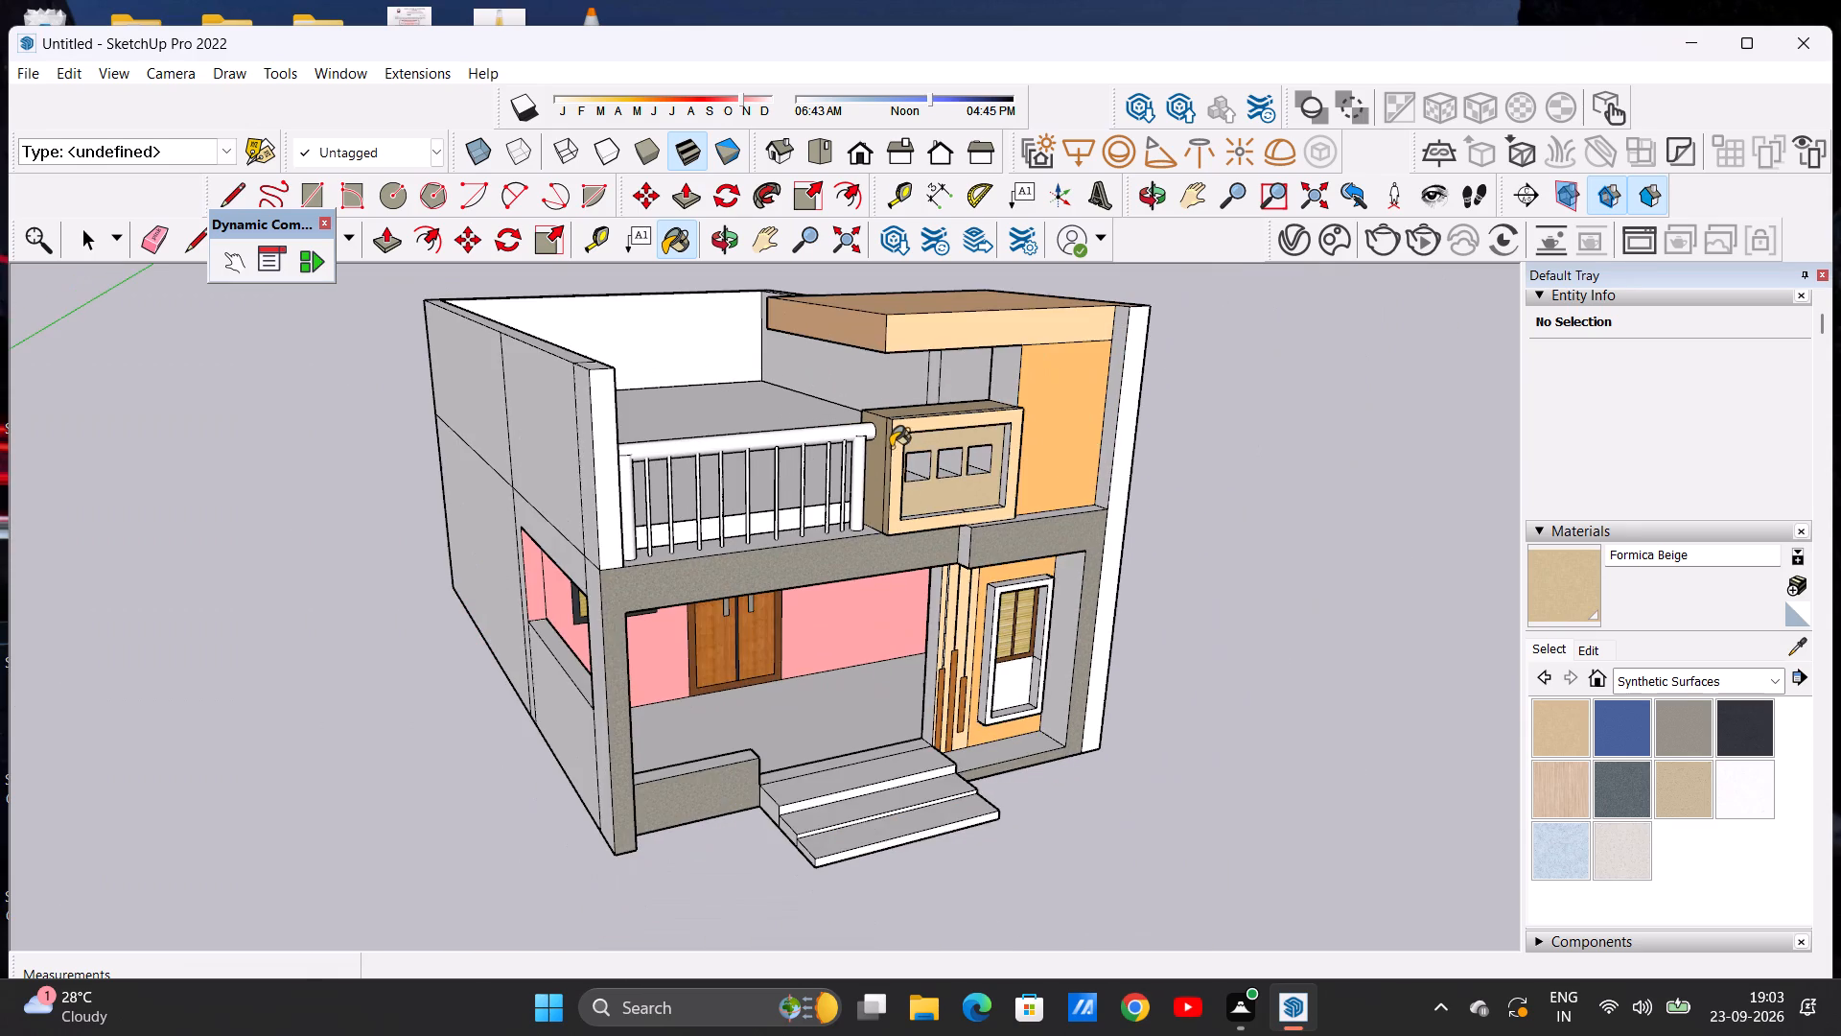
Examine the balcony box, railing and front facade from above and from the front.
{"action": "middle_click_drag", "start_coordinate": [945, 502], "coordinate": [749, 553]}
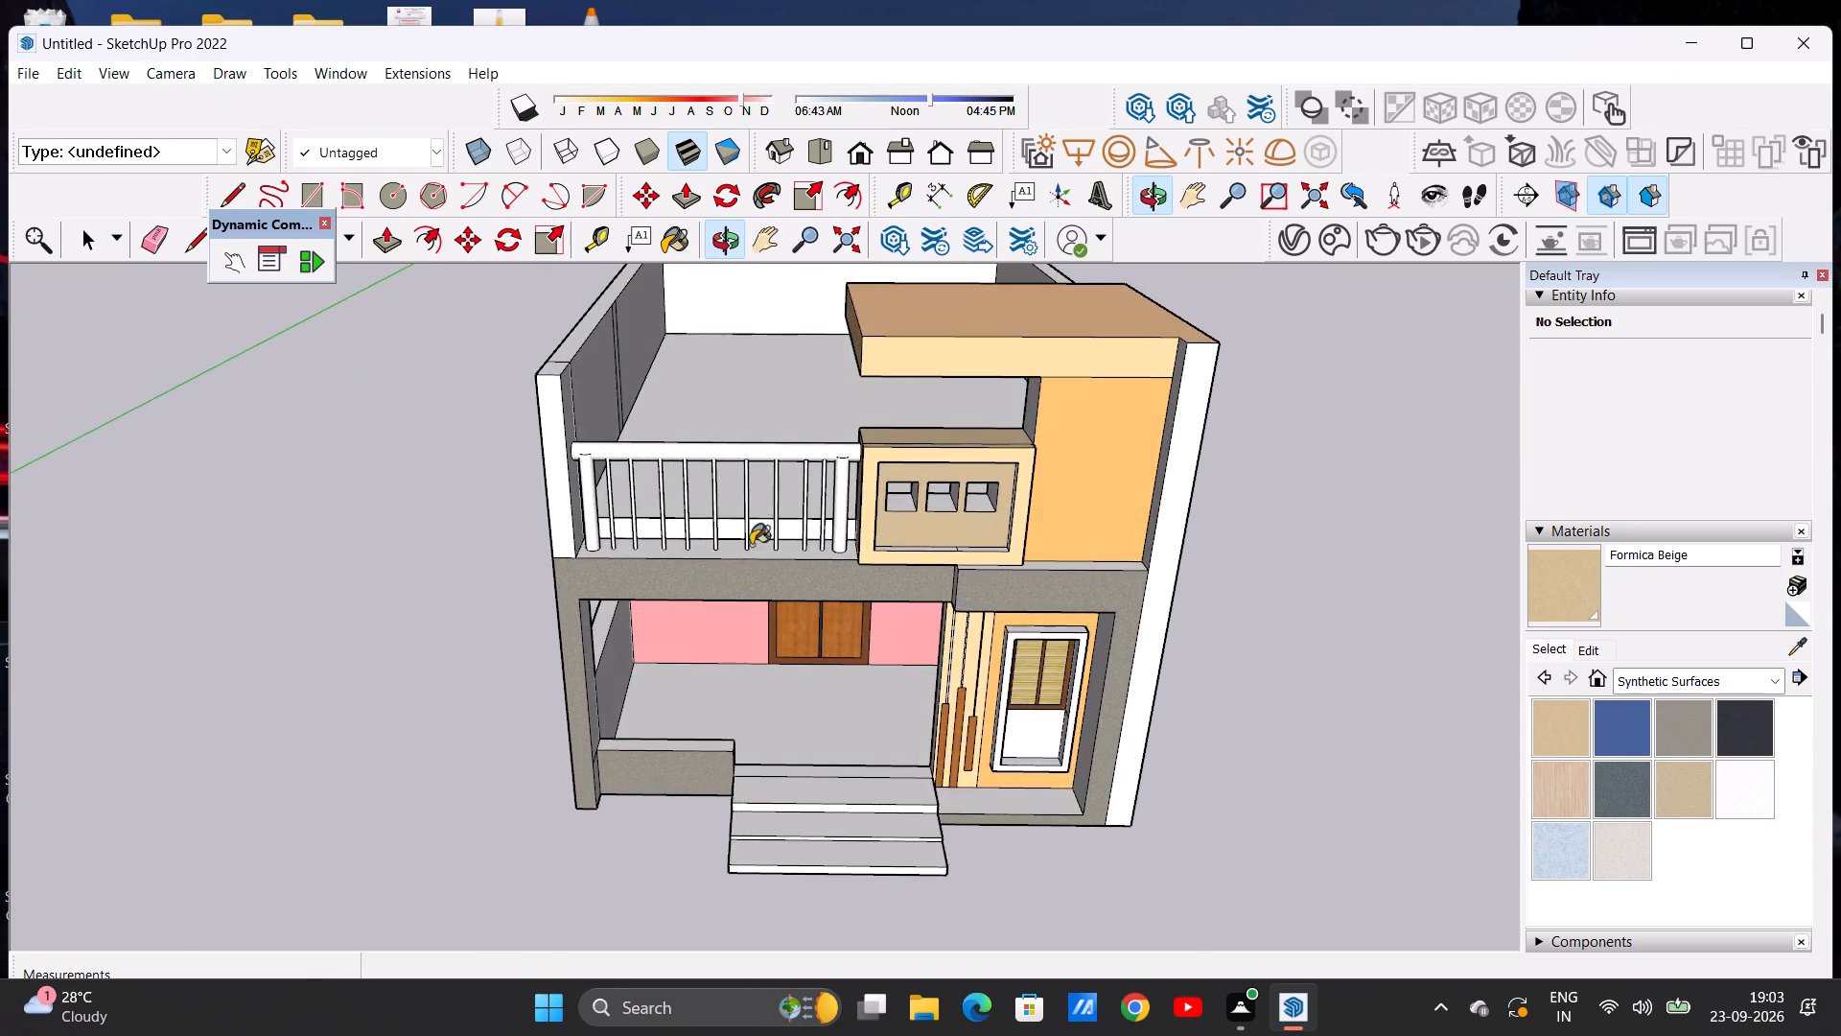
{"action": "scroll", "coordinate": [763, 475], "scroll_direction": "down", "scroll_amount": 6}
{"action": "scroll", "coordinate": [781, 526], "scroll_direction": "up", "scroll_amount": 11}
{"action": "key", "text": "space"}
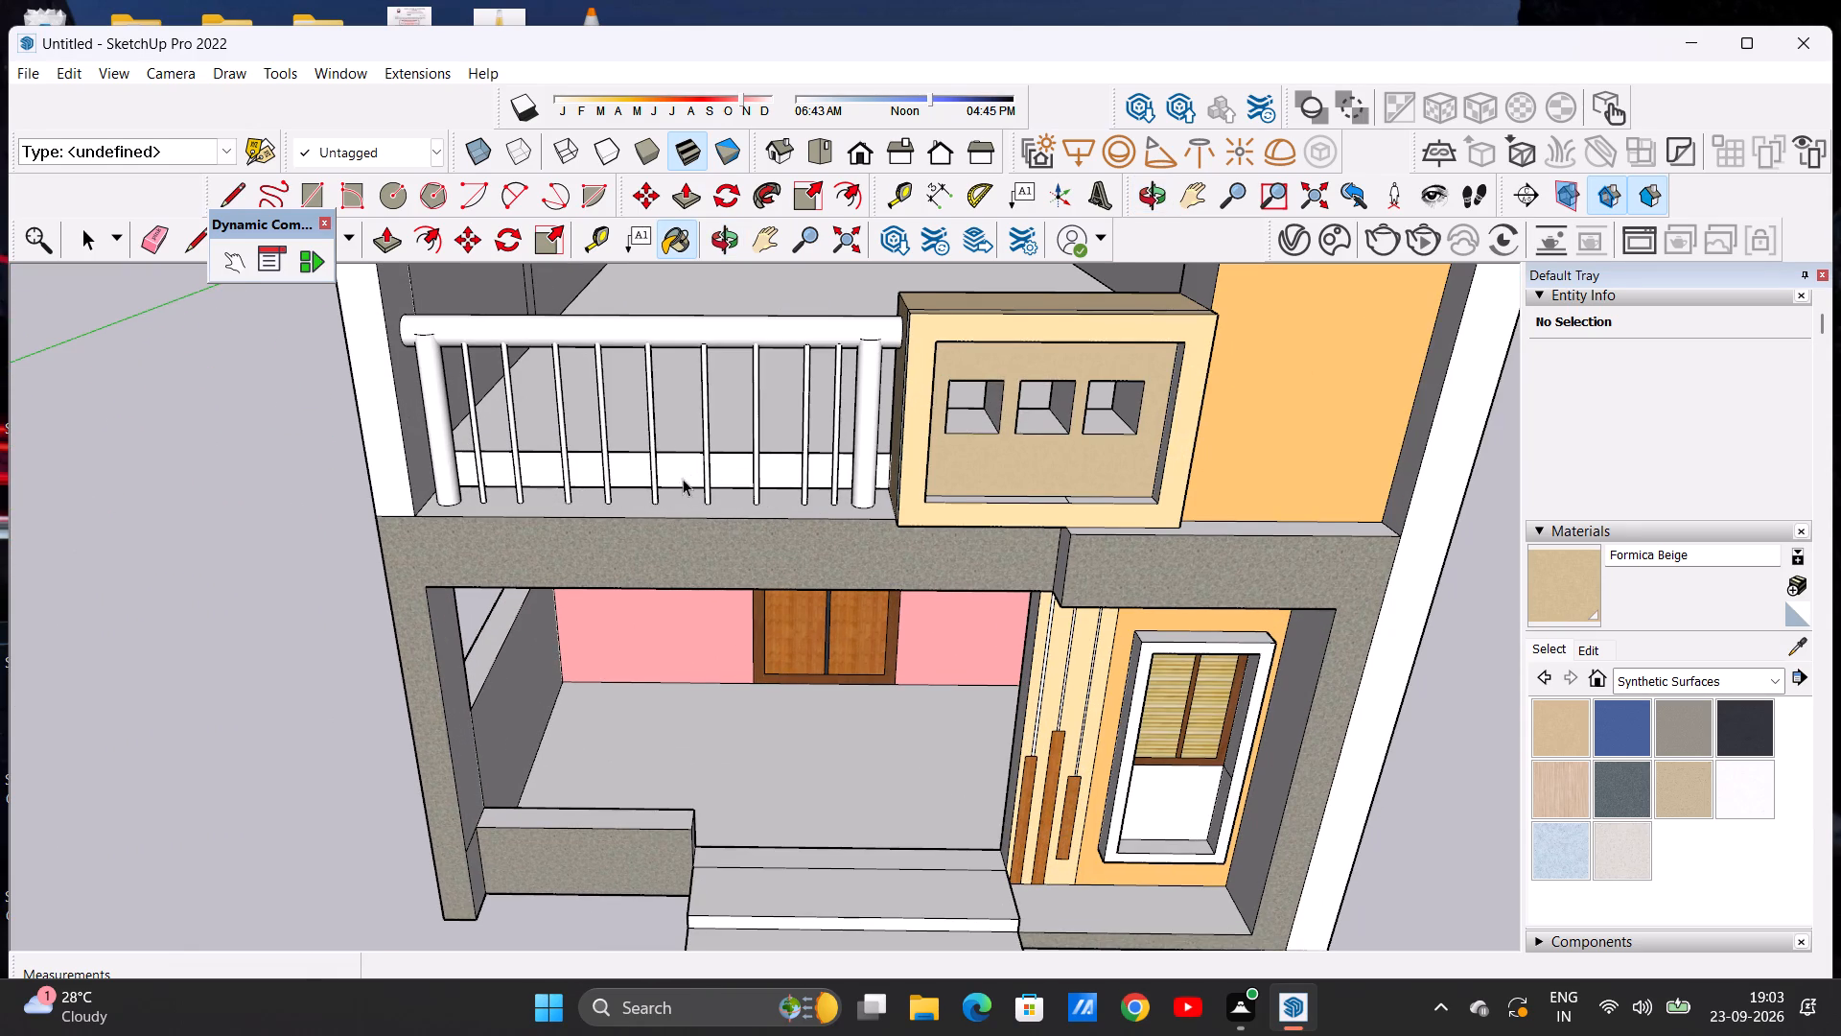
{"action": "middle_click_drag", "start_coordinate": [689, 408], "coordinate": [689, 341]}
{"action": "scroll", "coordinate": [674, 379], "scroll_direction": "down", "scroll_amount": 4}
{"action": "middle_click_drag", "start_coordinate": [692, 426], "coordinate": [688, 401]}
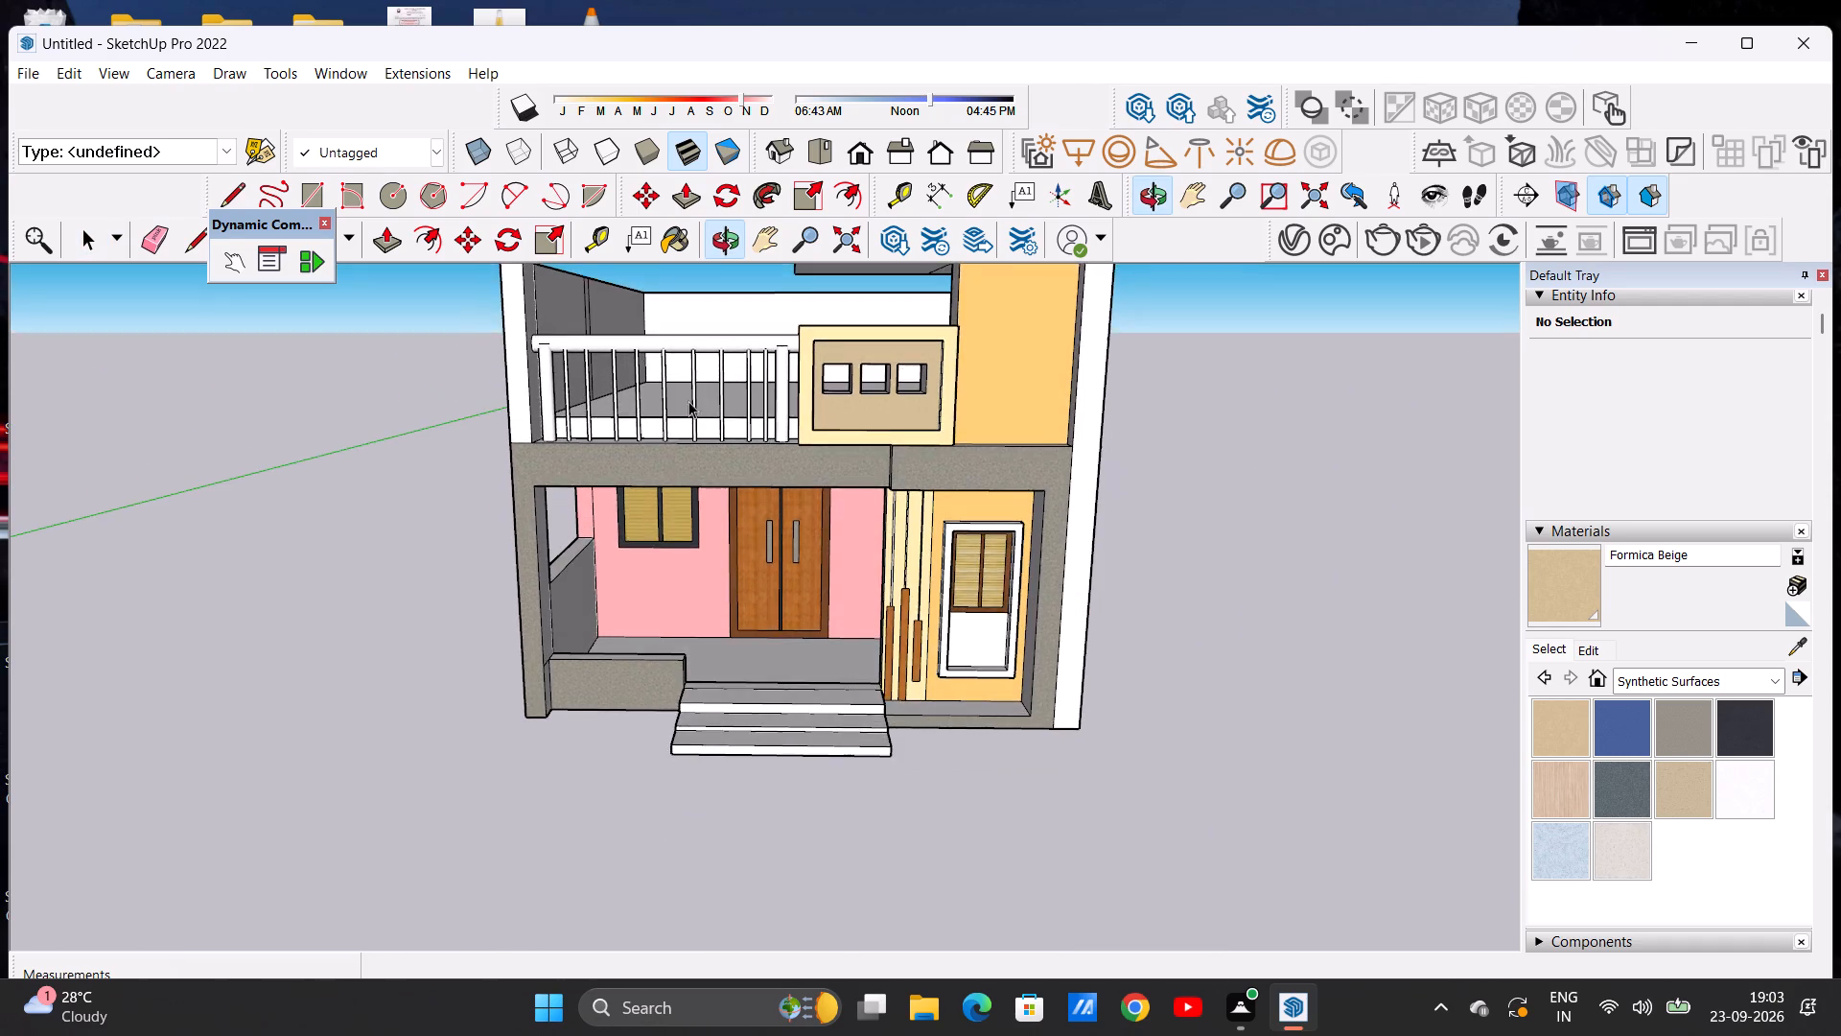
{"action": "scroll", "coordinate": [678, 401], "scroll_direction": "down", "scroll_amount": 5}
{"action": "scroll", "coordinate": [683, 402], "scroll_direction": "up", "scroll_amount": 5}
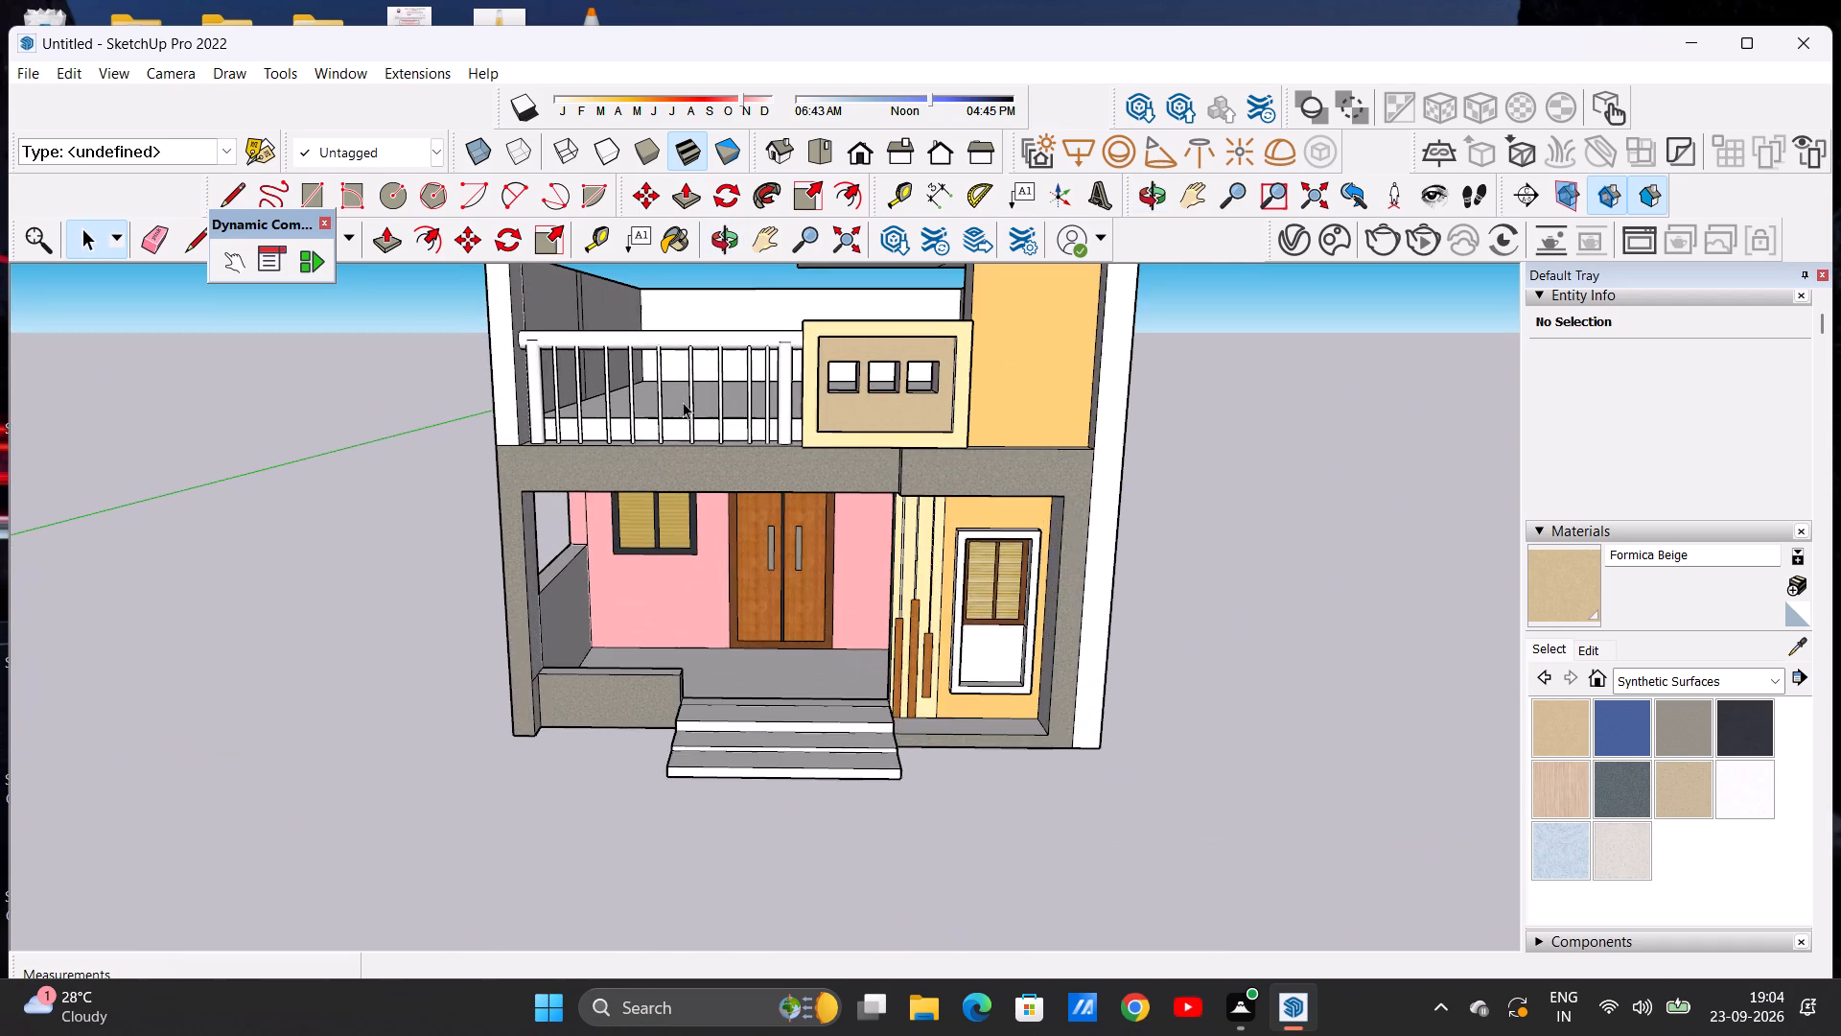
{"action": "scroll", "coordinate": [683, 402], "scroll_direction": "up", "scroll_amount": 1}
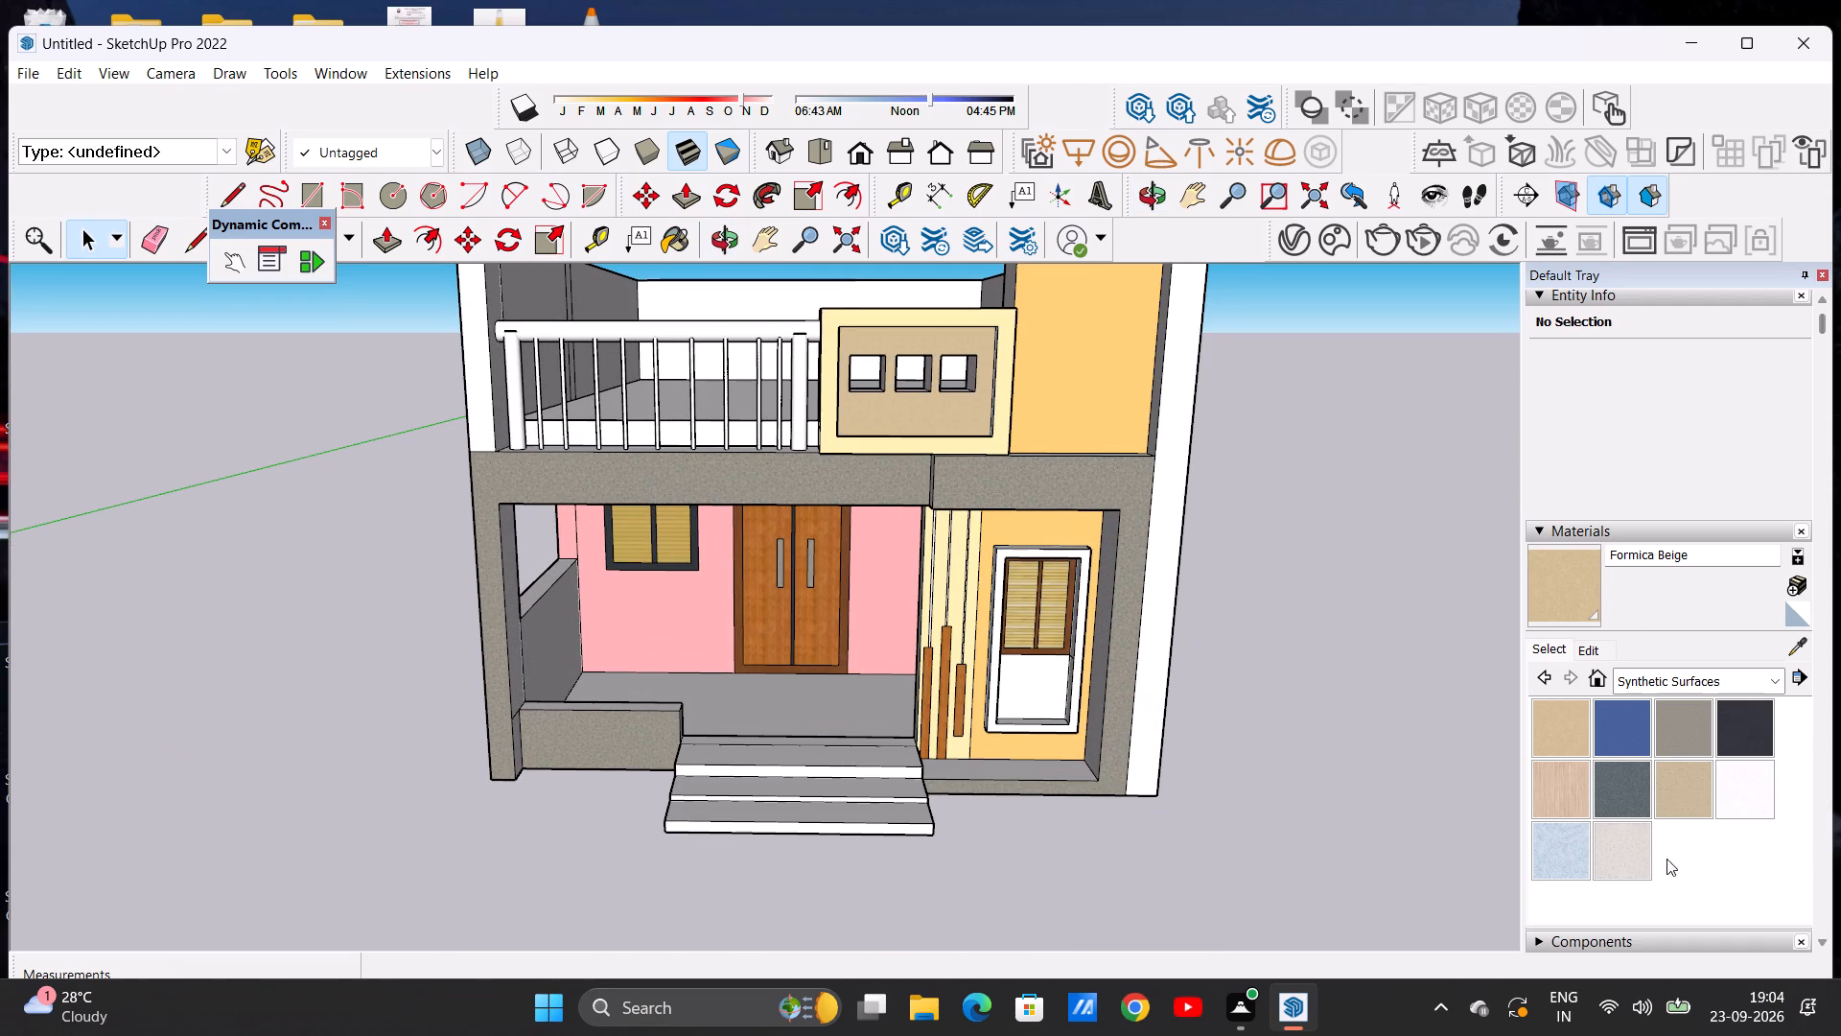
Paint the balcony's handrail and the railing post next to the box with Terrazzo Tile Light from Synthetic Surfaces.
{"action": "left_click", "coordinate": [1639, 860]}
{"action": "scroll", "coordinate": [615, 235], "scroll_direction": "up", "scroll_amount": 10}
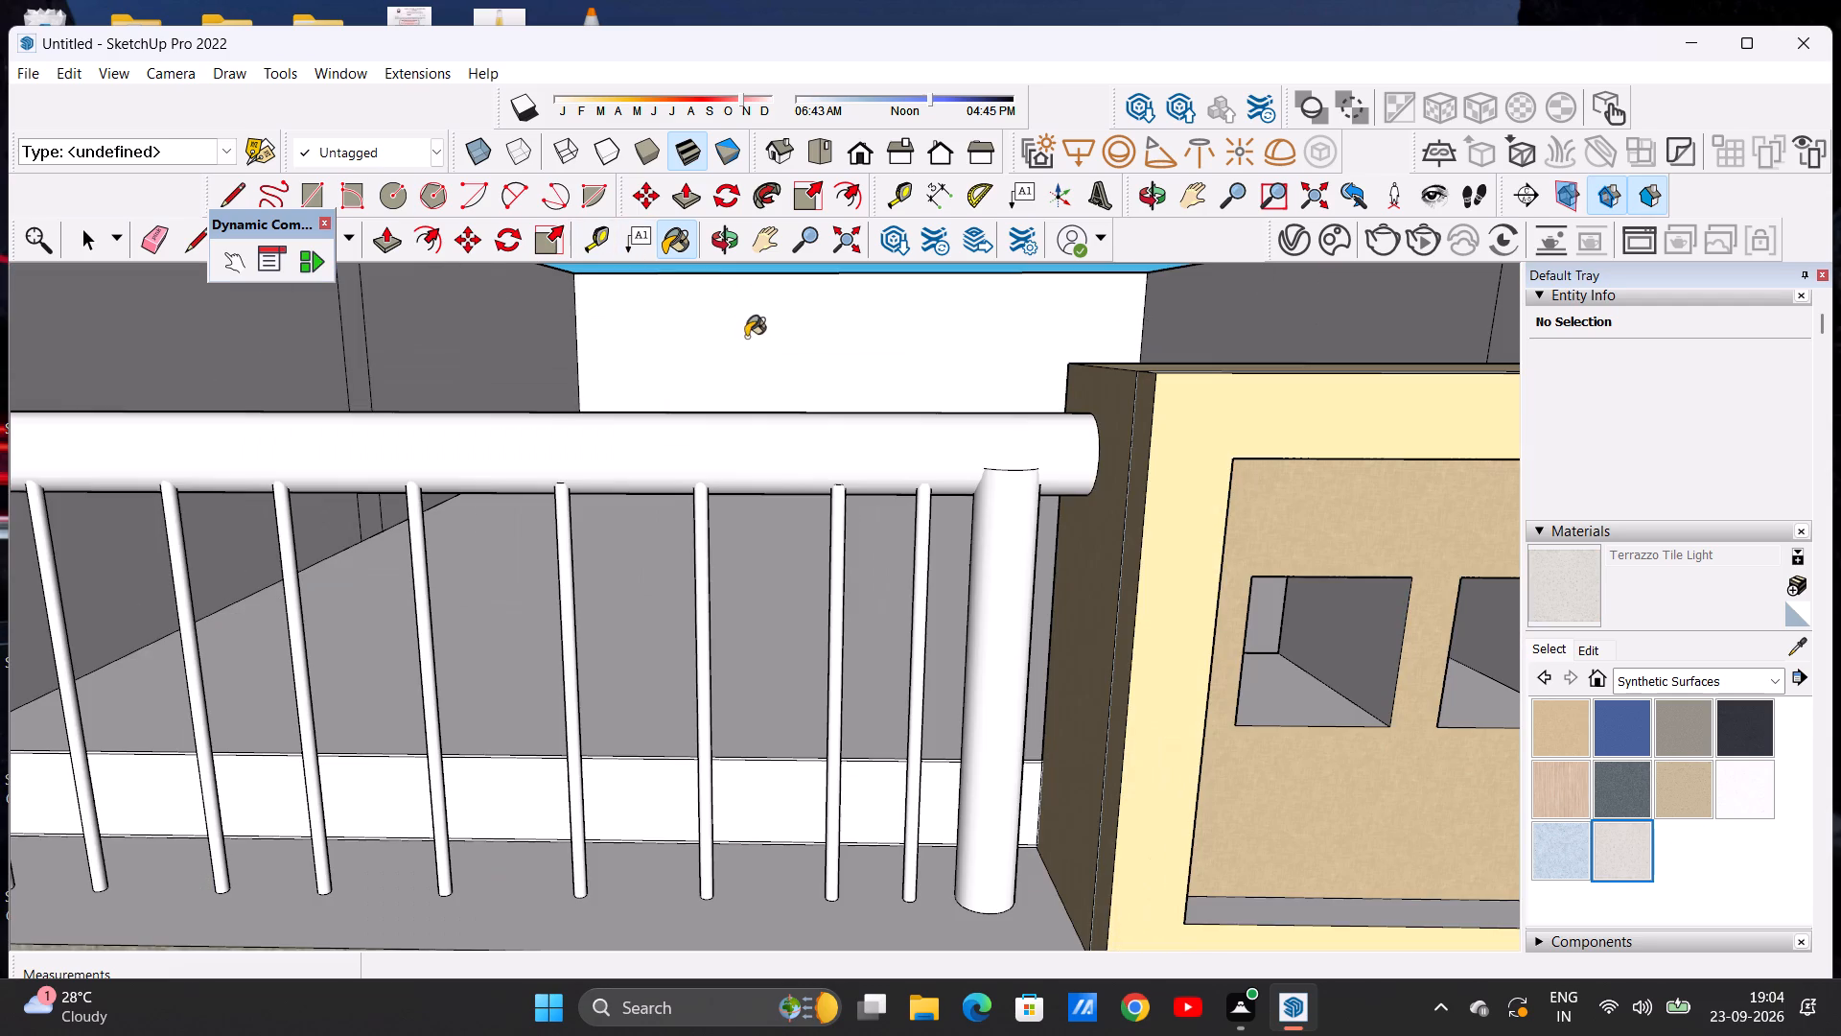
{"action": "left_click", "coordinate": [766, 443]}
{"action": "scroll", "coordinate": [803, 397], "scroll_direction": "down", "scroll_amount": 9}
{"action": "scroll", "coordinate": [843, 417], "scroll_direction": "up", "scroll_amount": 11}
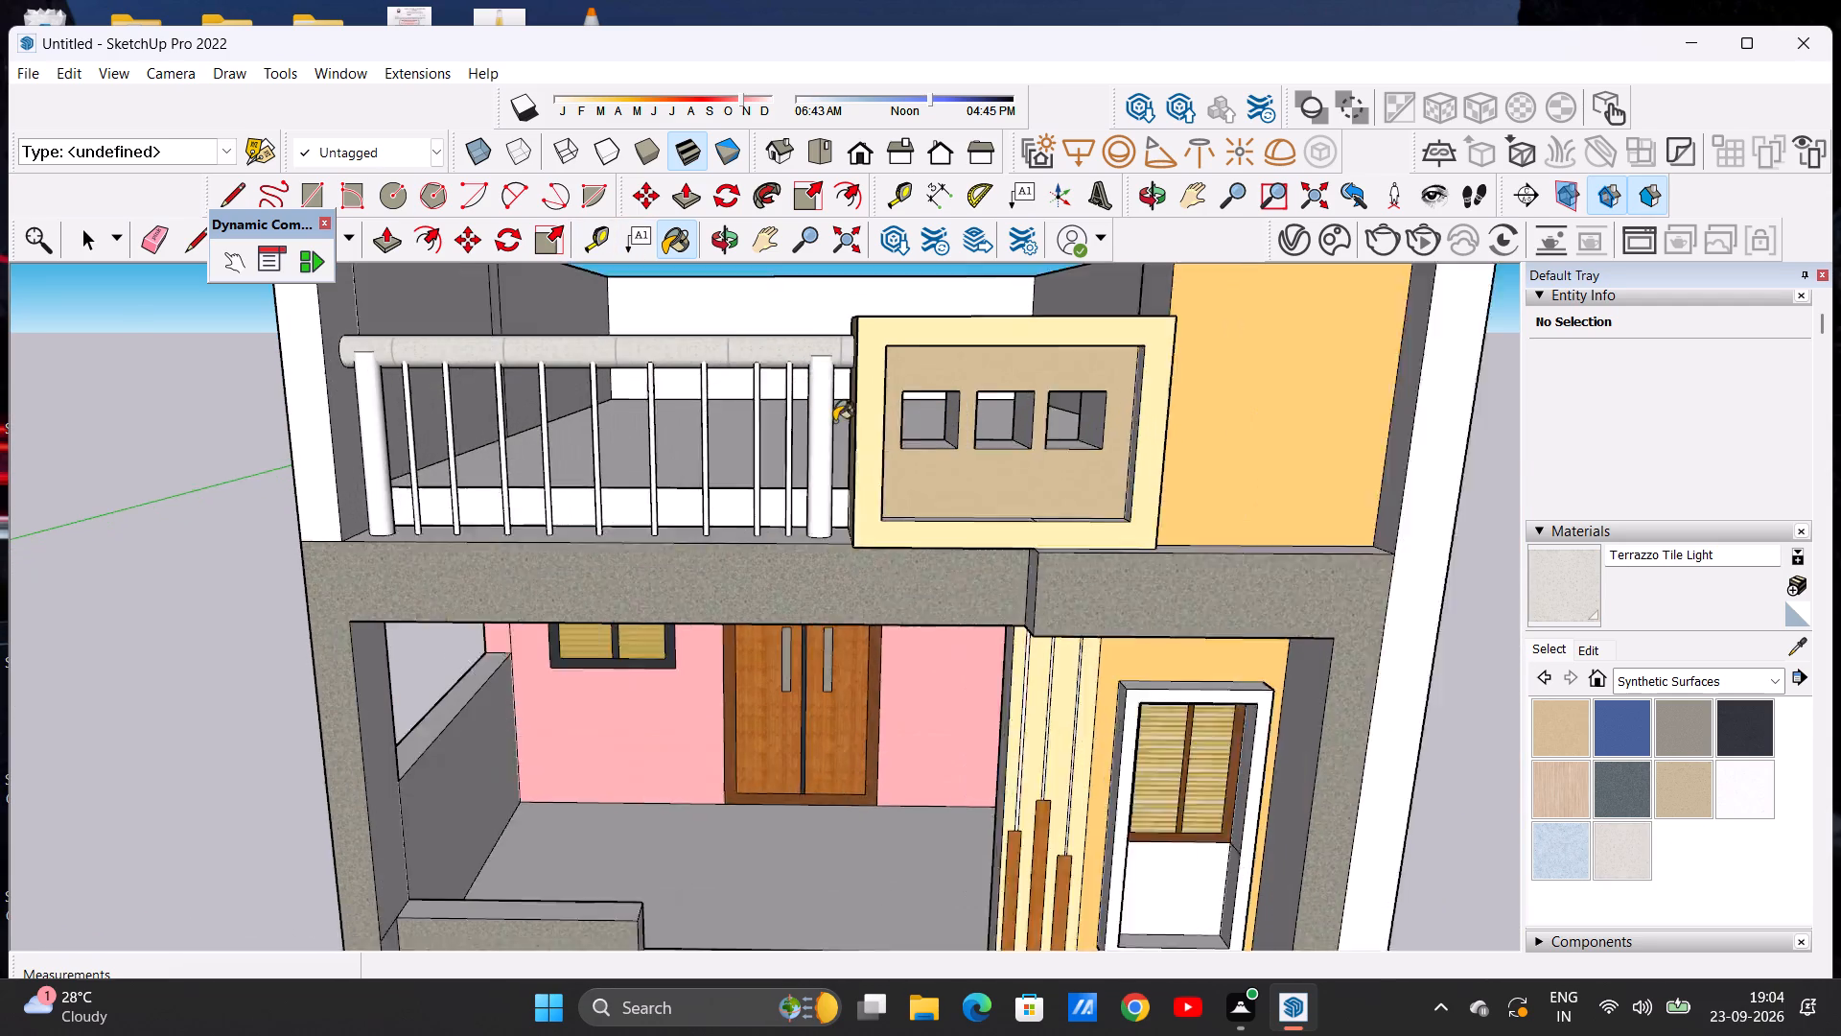
{"action": "scroll", "coordinate": [834, 421], "scroll_direction": "up", "scroll_amount": 1}
{"action": "left_click", "coordinate": [820, 434]}
Paint the six thin railing bars nearest the box with Terrazzo Tile Light.
{"action": "scroll", "coordinate": [777, 452], "scroll_direction": "up", "scroll_amount": 6}
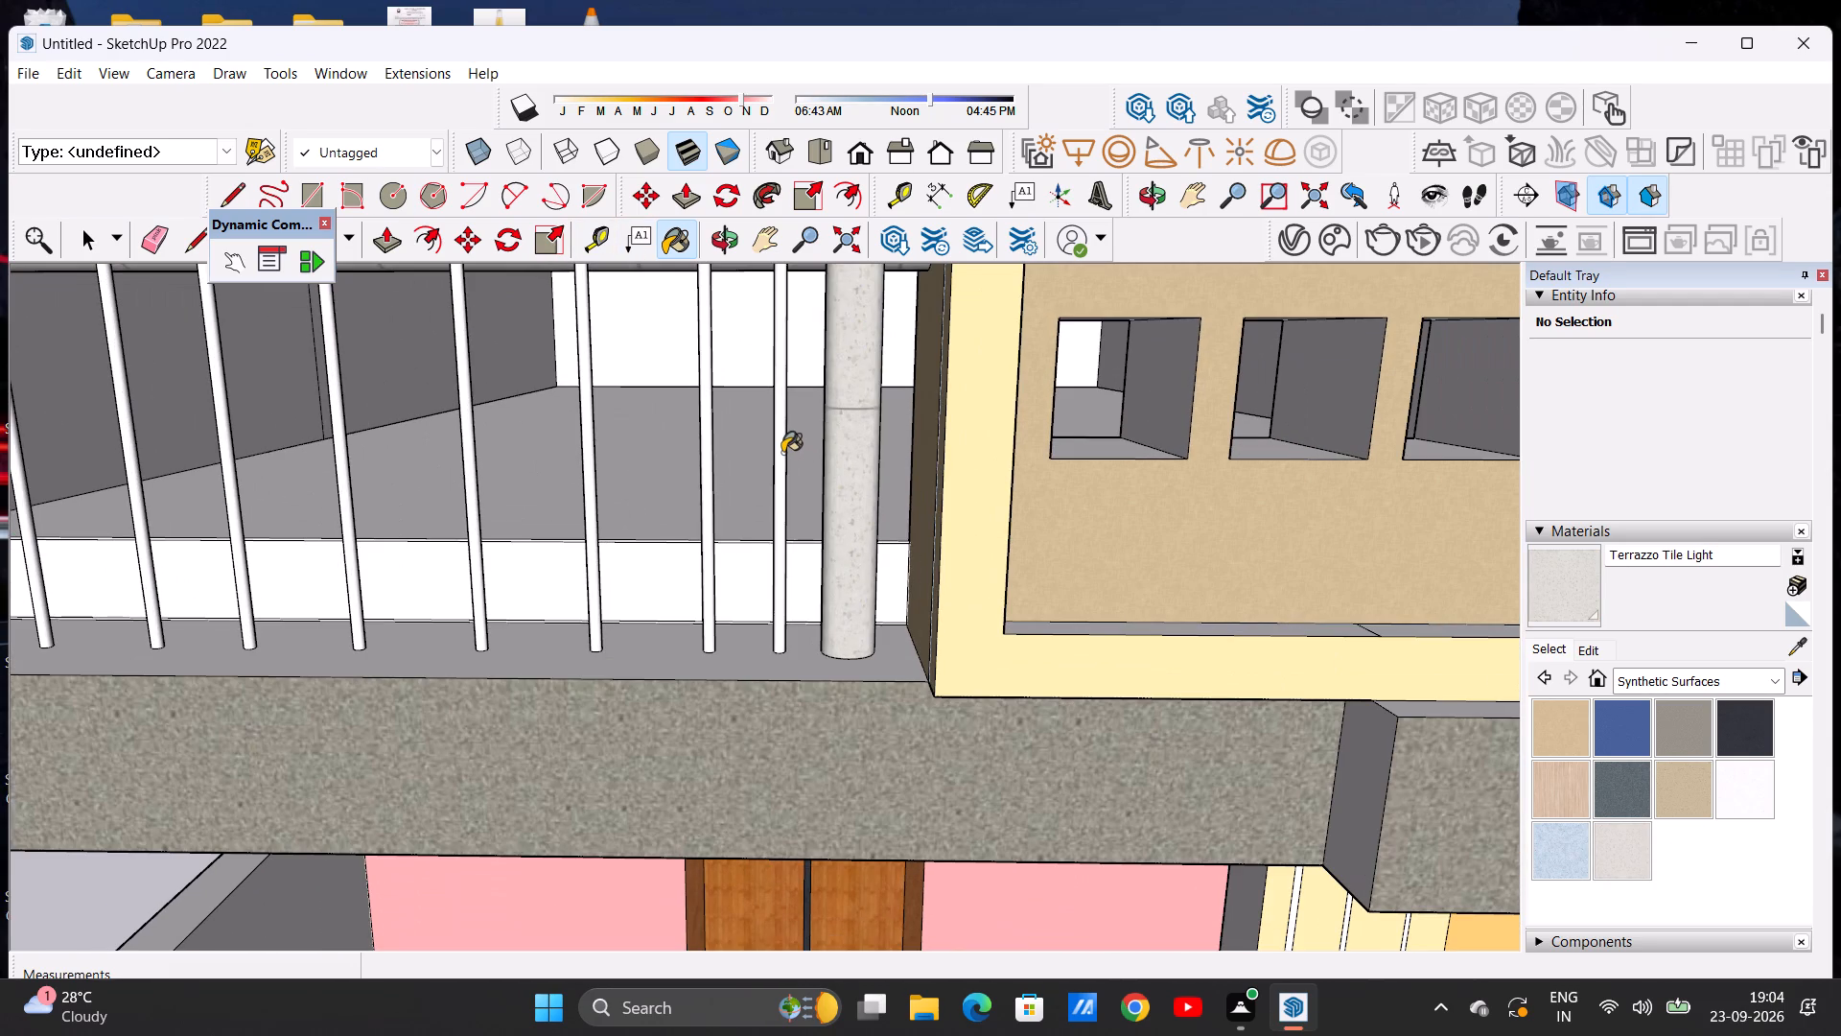
{"action": "left_click", "coordinate": [782, 453]}
{"action": "left_click", "coordinate": [704, 476]}
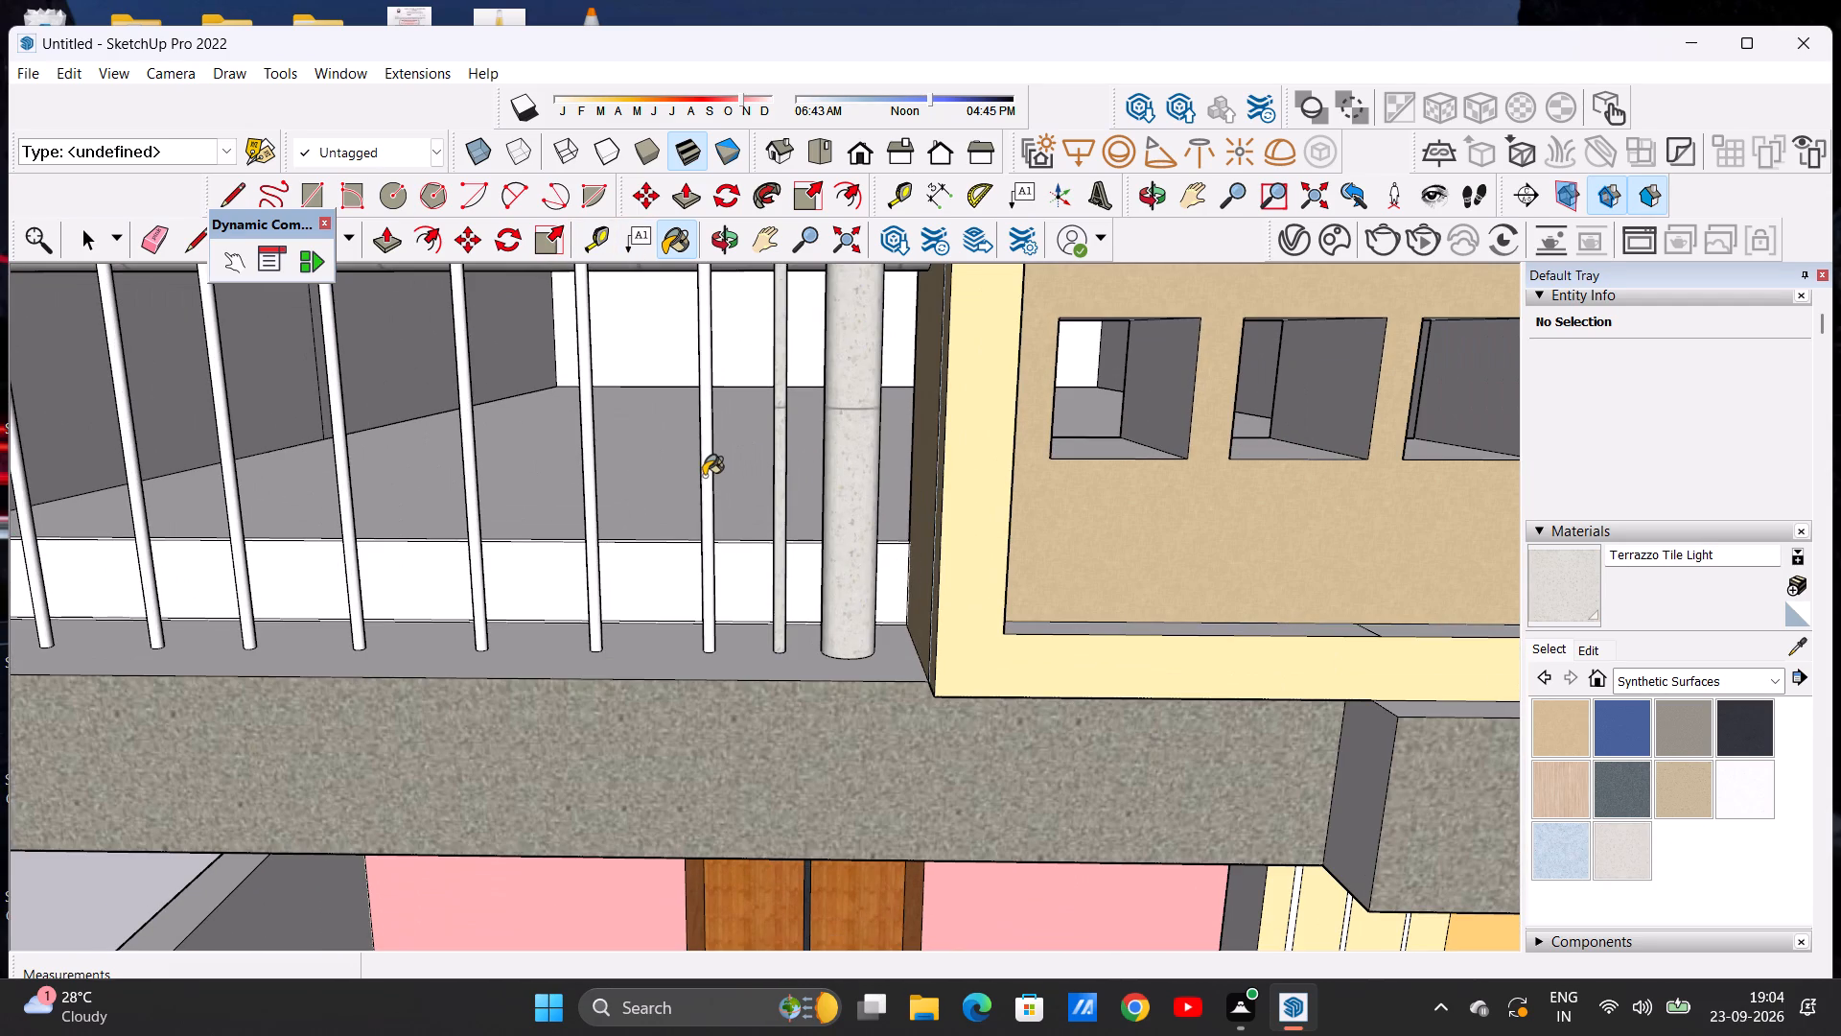
{"action": "left_click", "coordinate": [586, 488]}
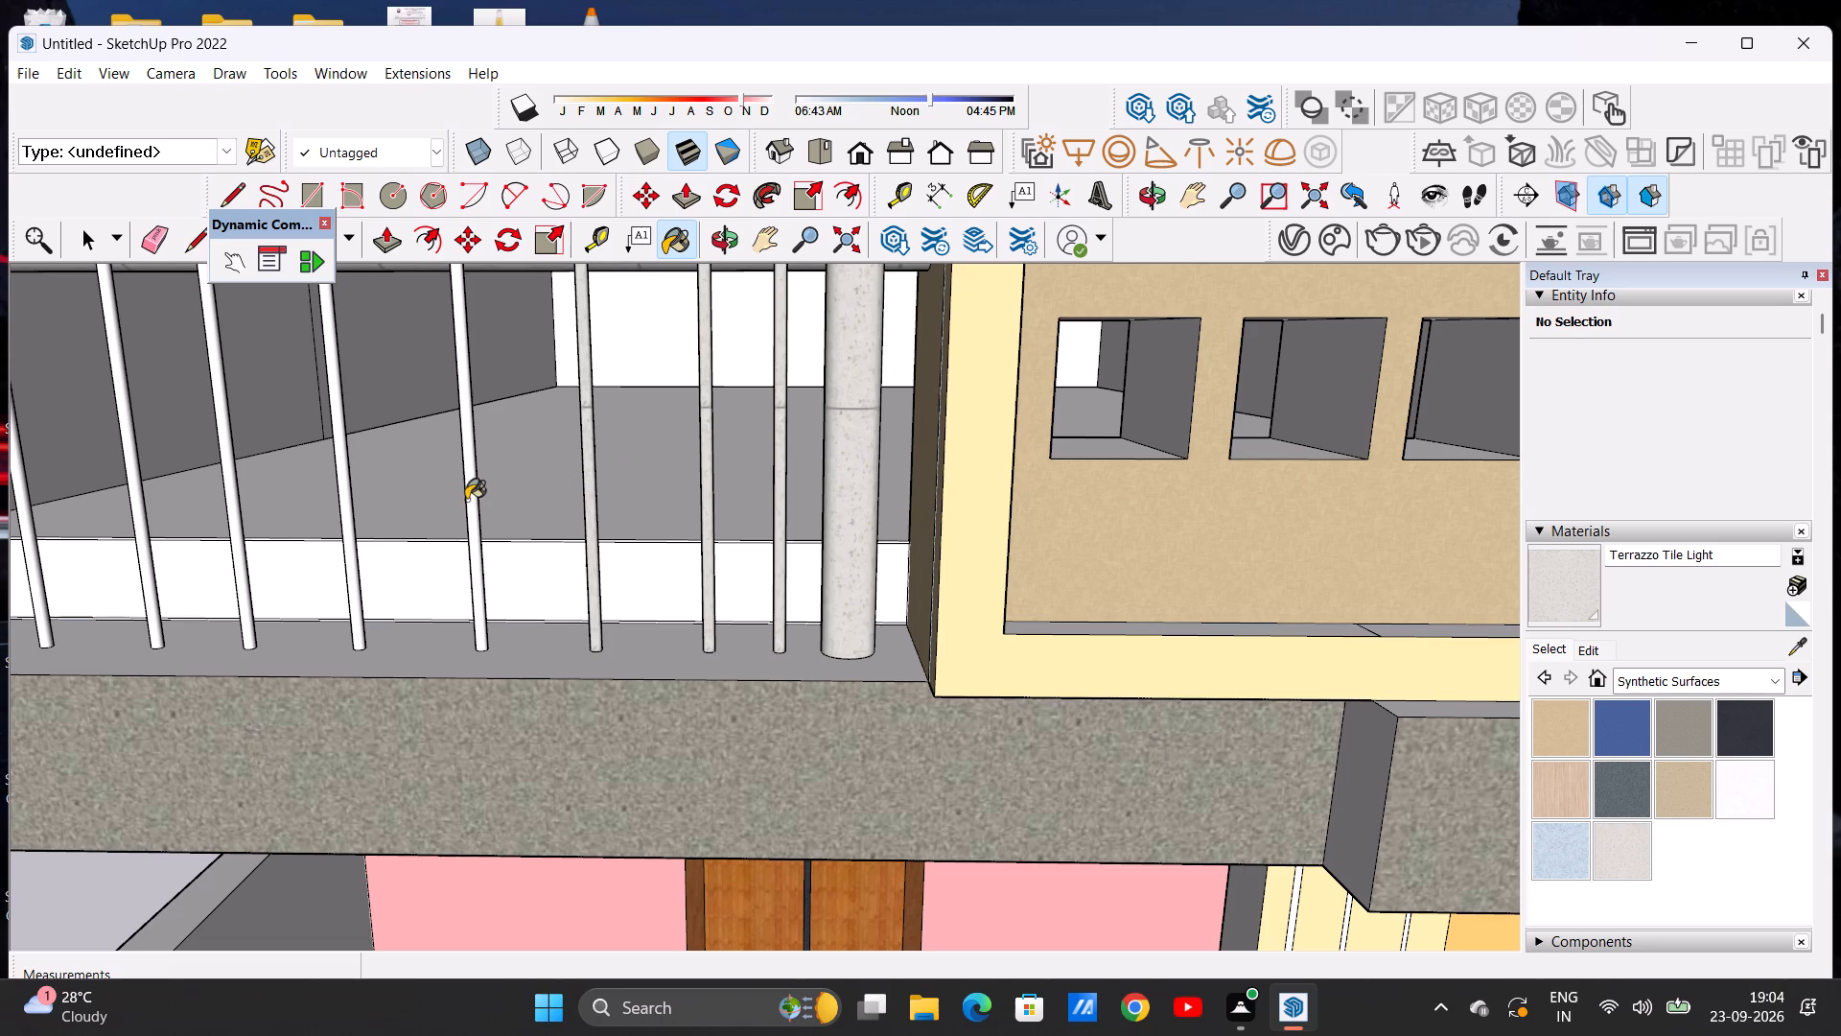
{"action": "left_click", "coordinate": [470, 495]}
{"action": "scroll", "coordinate": [501, 495], "scroll_direction": "down", "scroll_amount": 11}
{"action": "scroll", "coordinate": [505, 451], "scroll_direction": "up", "scroll_amount": 7}
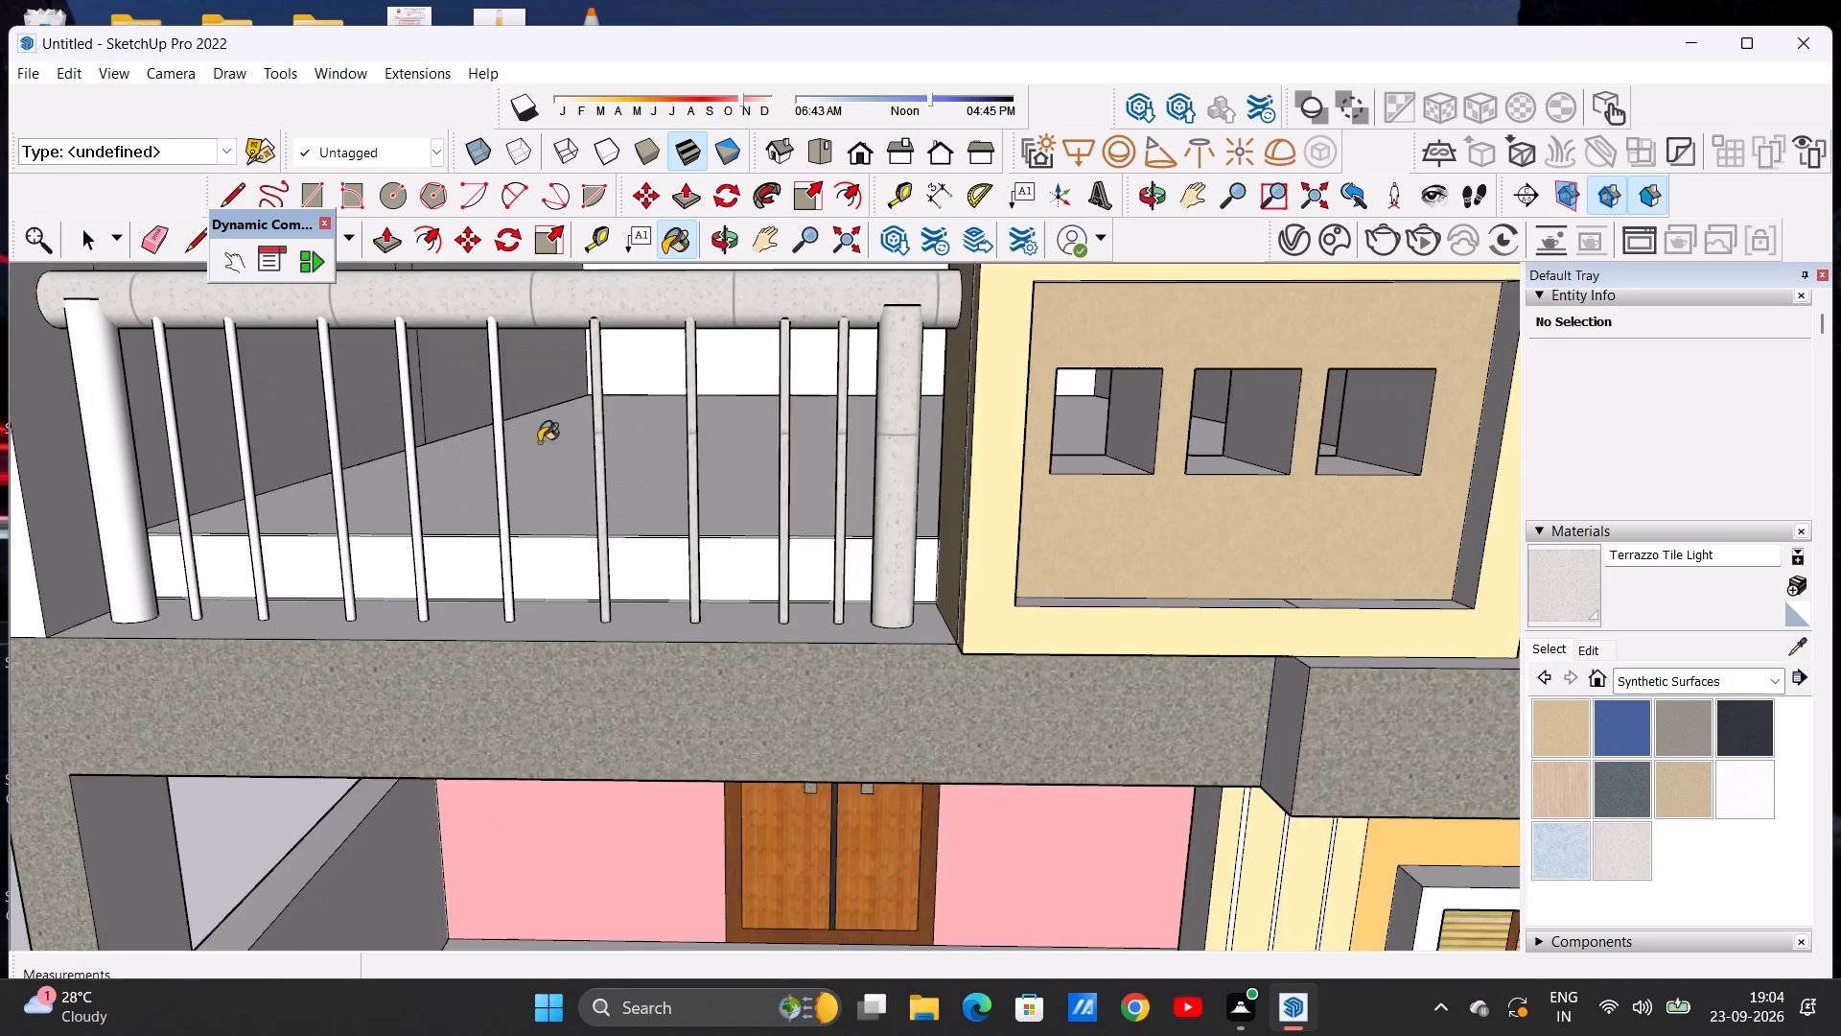
{"action": "scroll", "coordinate": [539, 442], "scroll_direction": "up", "scroll_amount": 6}
{"action": "left_click", "coordinate": [415, 492]}
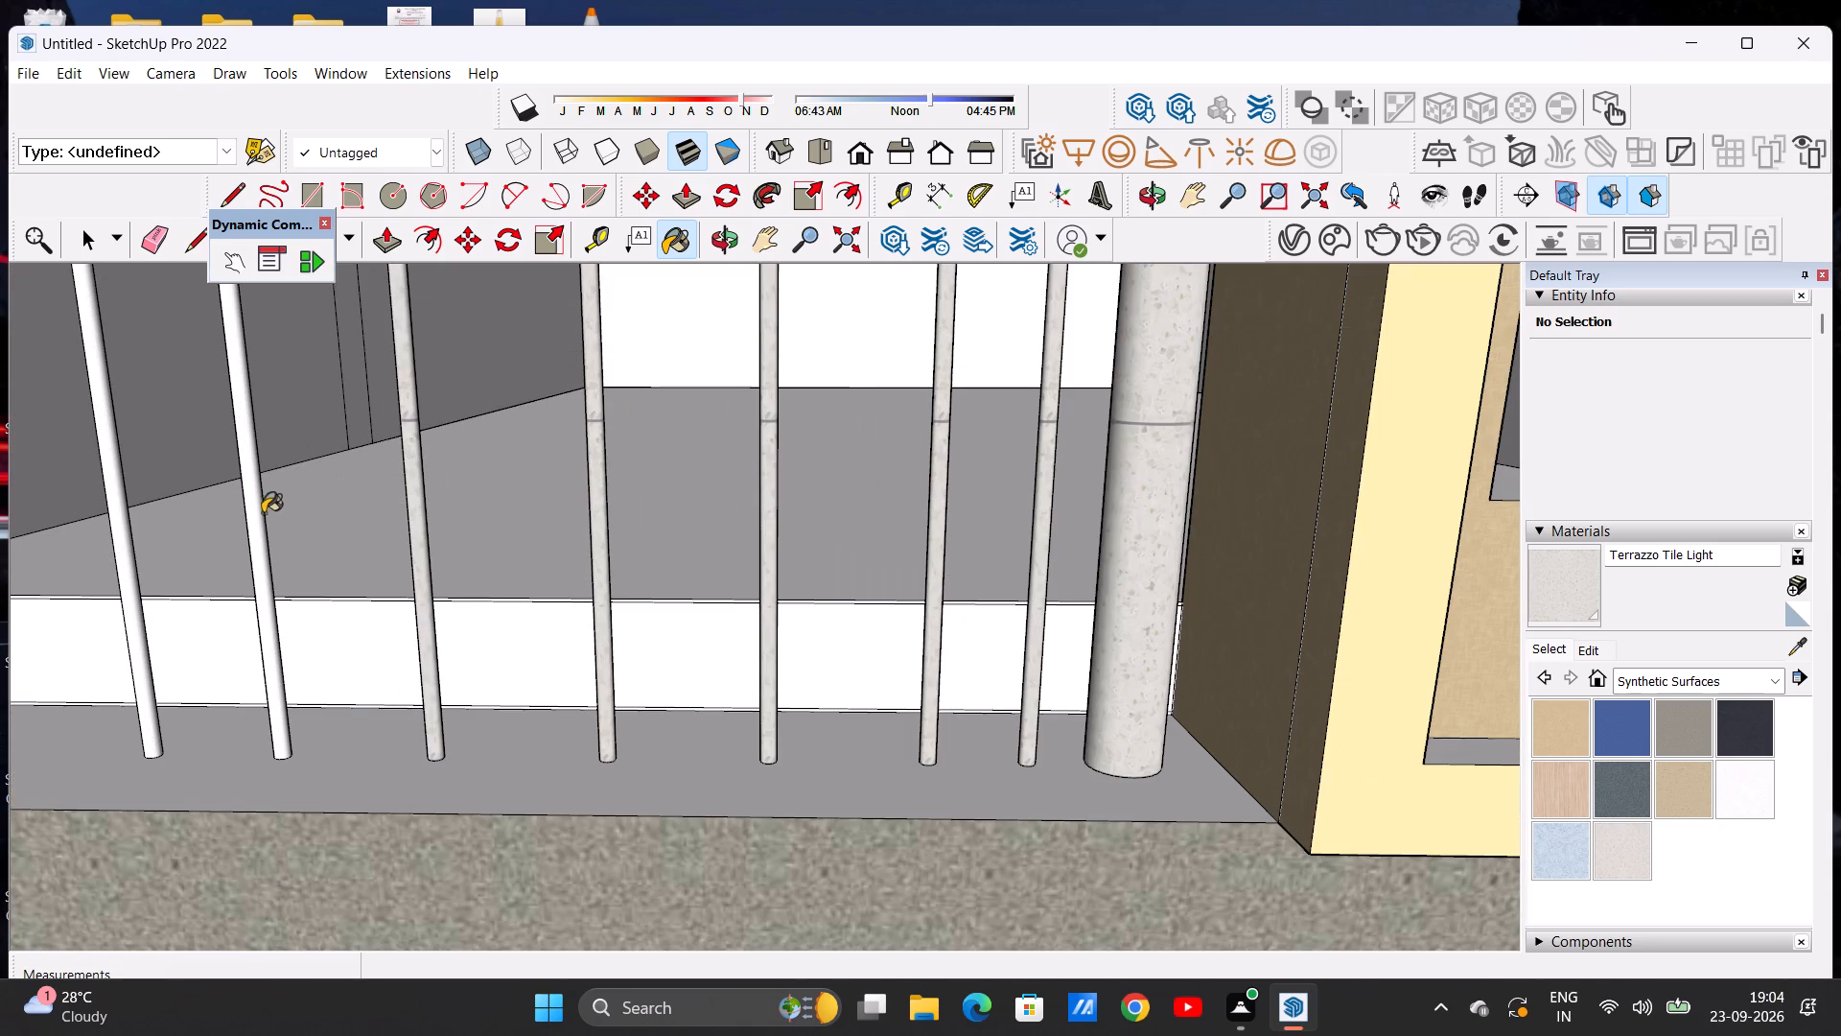
{"action": "left_click", "coordinate": [255, 512]}
Paint the remaining three thin railing bars and the outer end post with Terrazzo Tile Light.
{"action": "scroll", "coordinate": [395, 491], "scroll_direction": "down", "scroll_amount": 11}
{"action": "scroll", "coordinate": [481, 459], "scroll_direction": "up", "scroll_amount": 6}
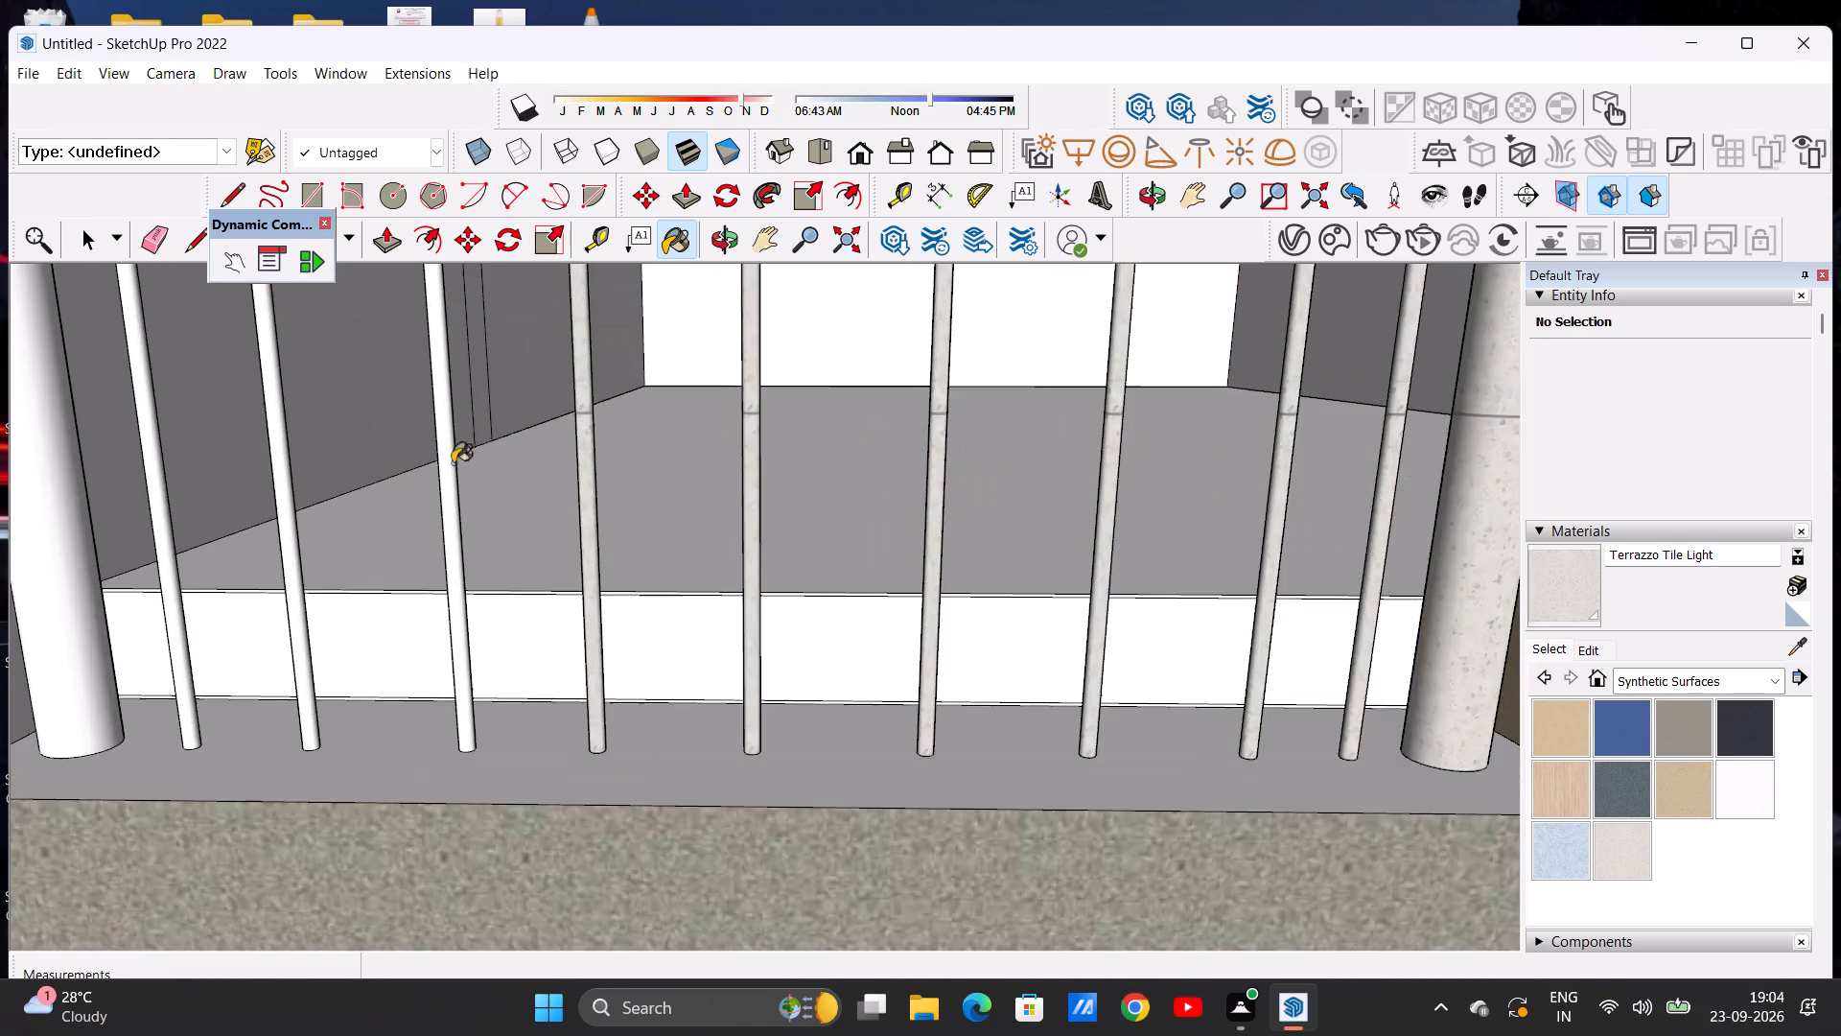
{"action": "scroll", "coordinate": [453, 463], "scroll_direction": "up", "scroll_amount": 6}
{"action": "left_click", "coordinate": [446, 470]}
{"action": "left_click", "coordinate": [202, 510]}
{"action": "scroll", "coordinate": [469, 407], "scroll_direction": "down", "scroll_amount": 3}
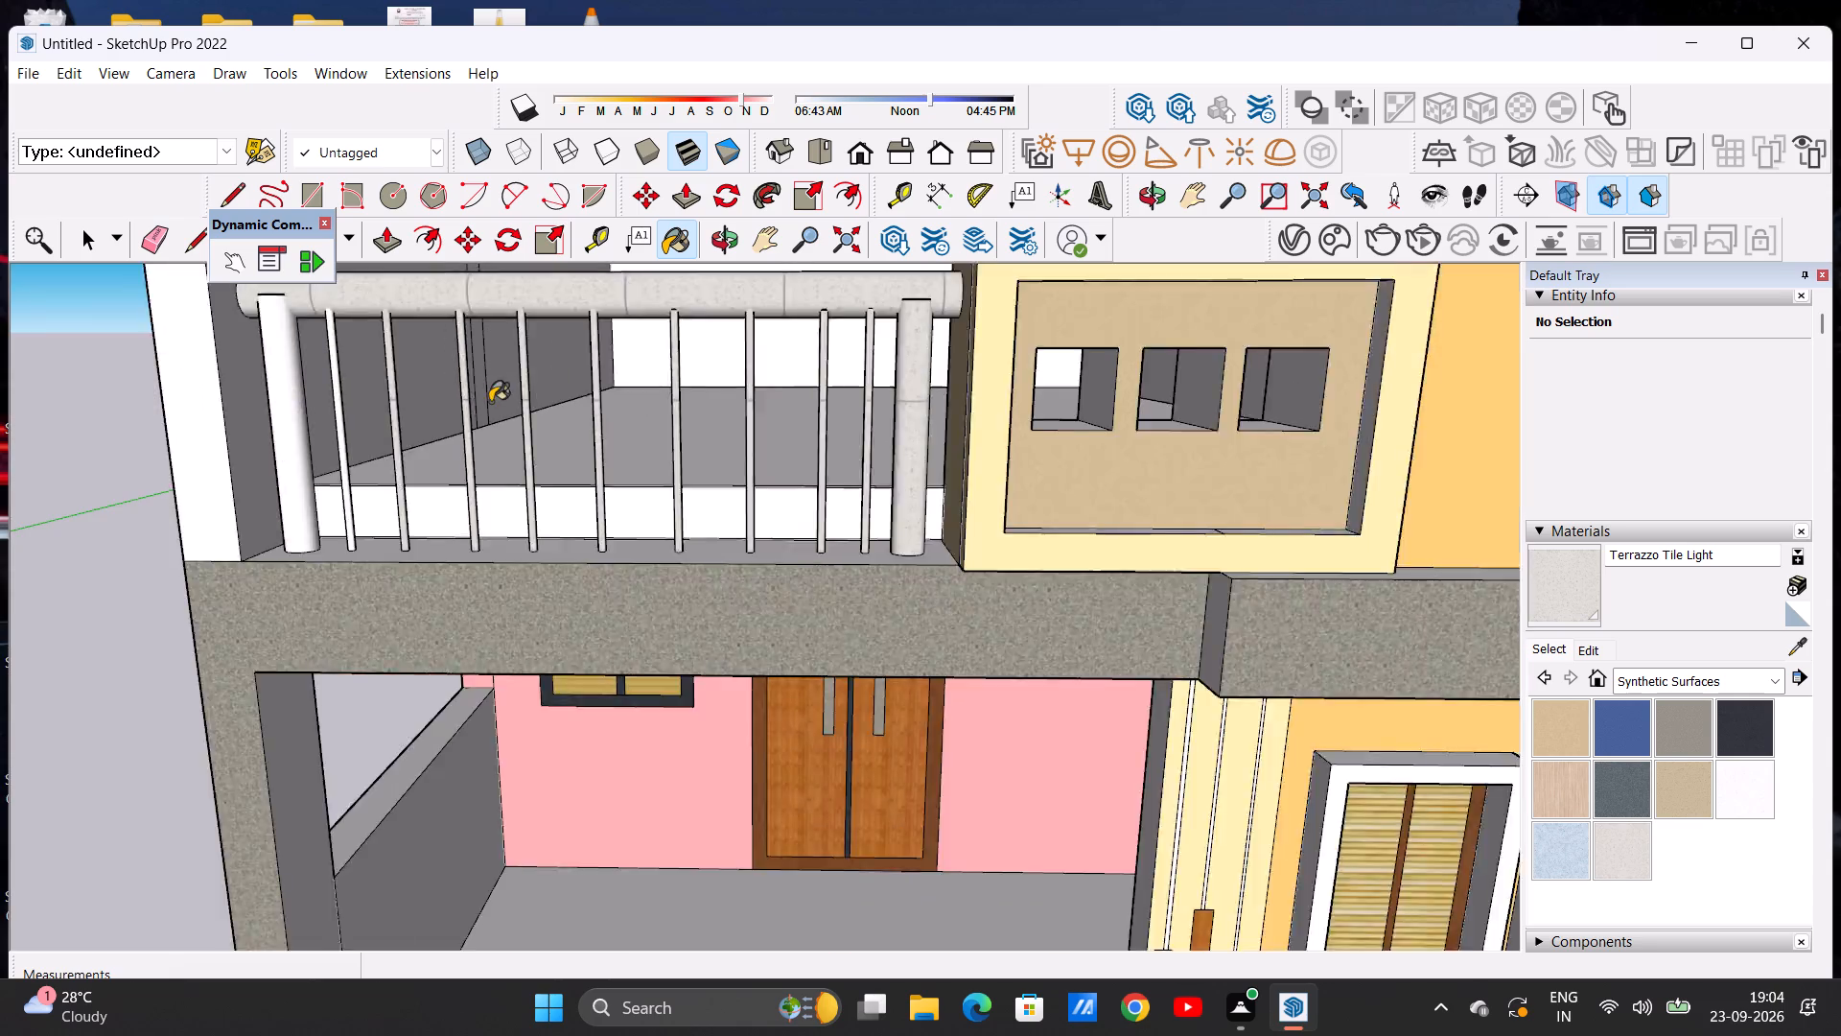
{"action": "scroll", "coordinate": [490, 402], "scroll_direction": "down", "scroll_amount": 7}
{"action": "scroll", "coordinate": [404, 422], "scroll_direction": "up", "scroll_amount": 12}
{"action": "left_click", "coordinate": [527, 406]}
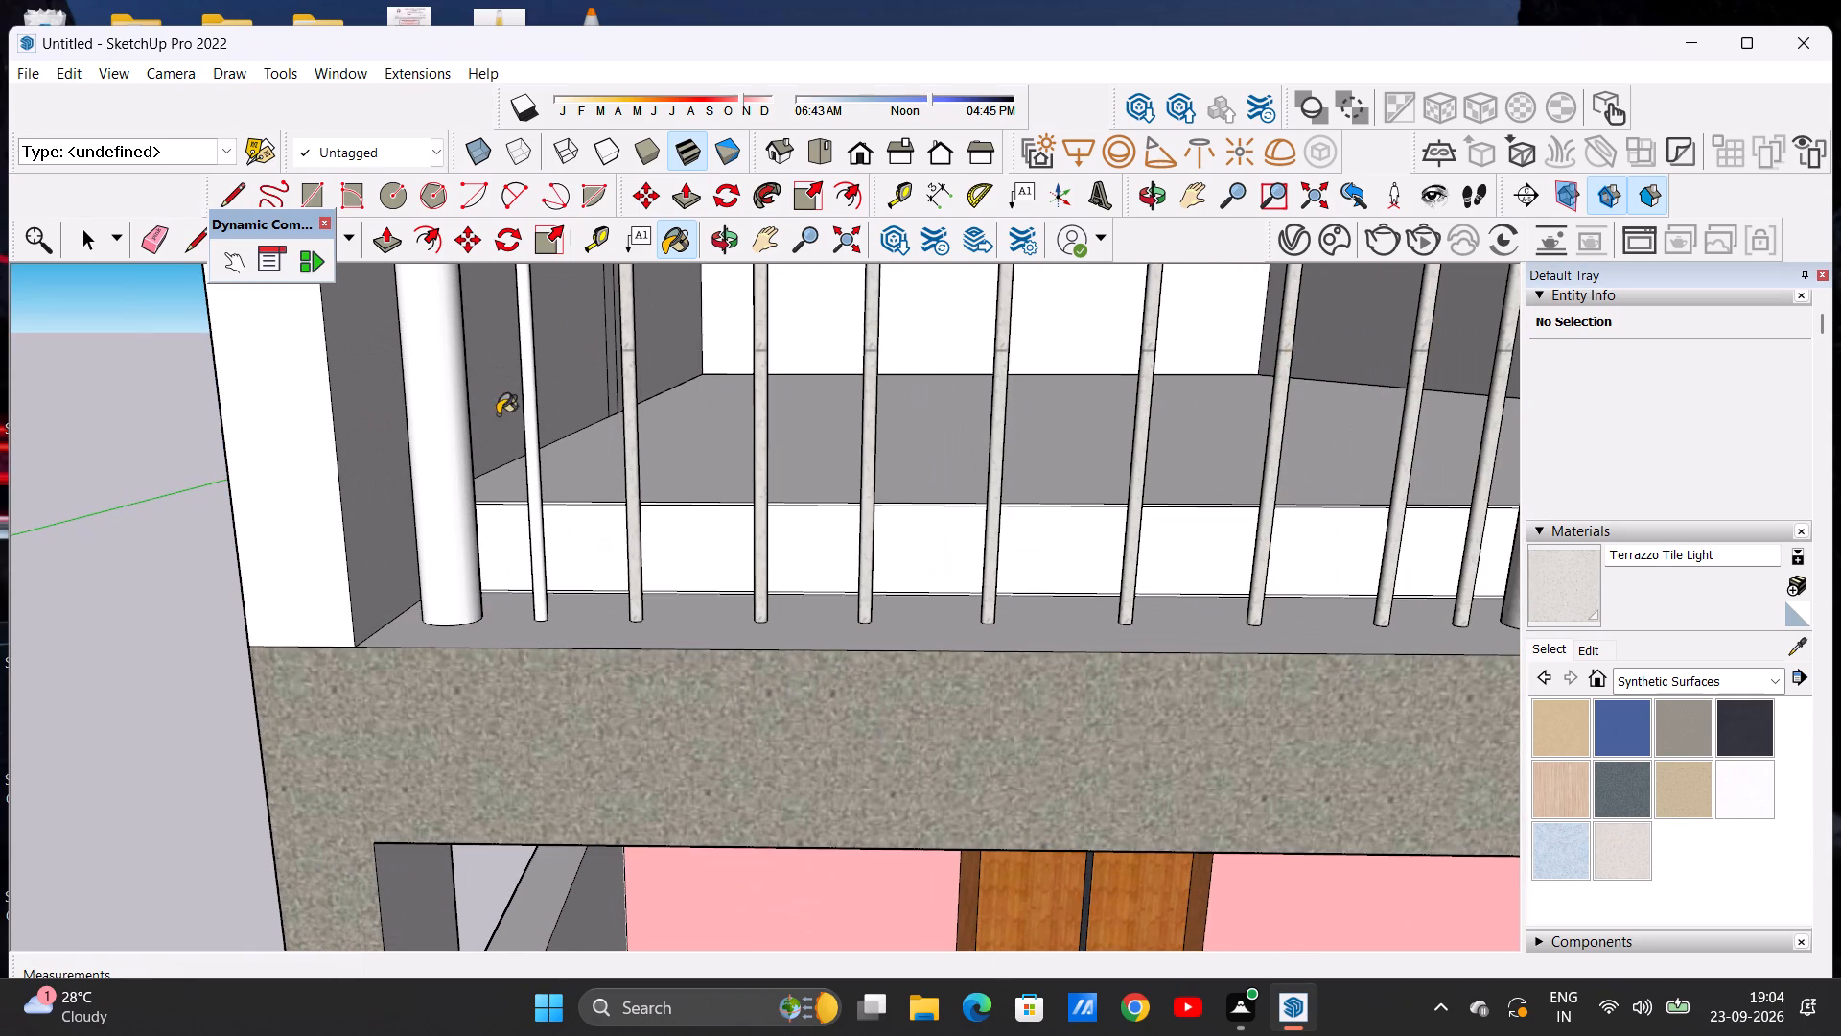
{"action": "left_click", "coordinate": [432, 434]}
{"action": "scroll", "coordinate": [425, 455], "scroll_direction": "down", "scroll_amount": 16}
{"action": "scroll", "coordinate": [635, 426], "scroll_direction": "up", "scroll_amount": 5}
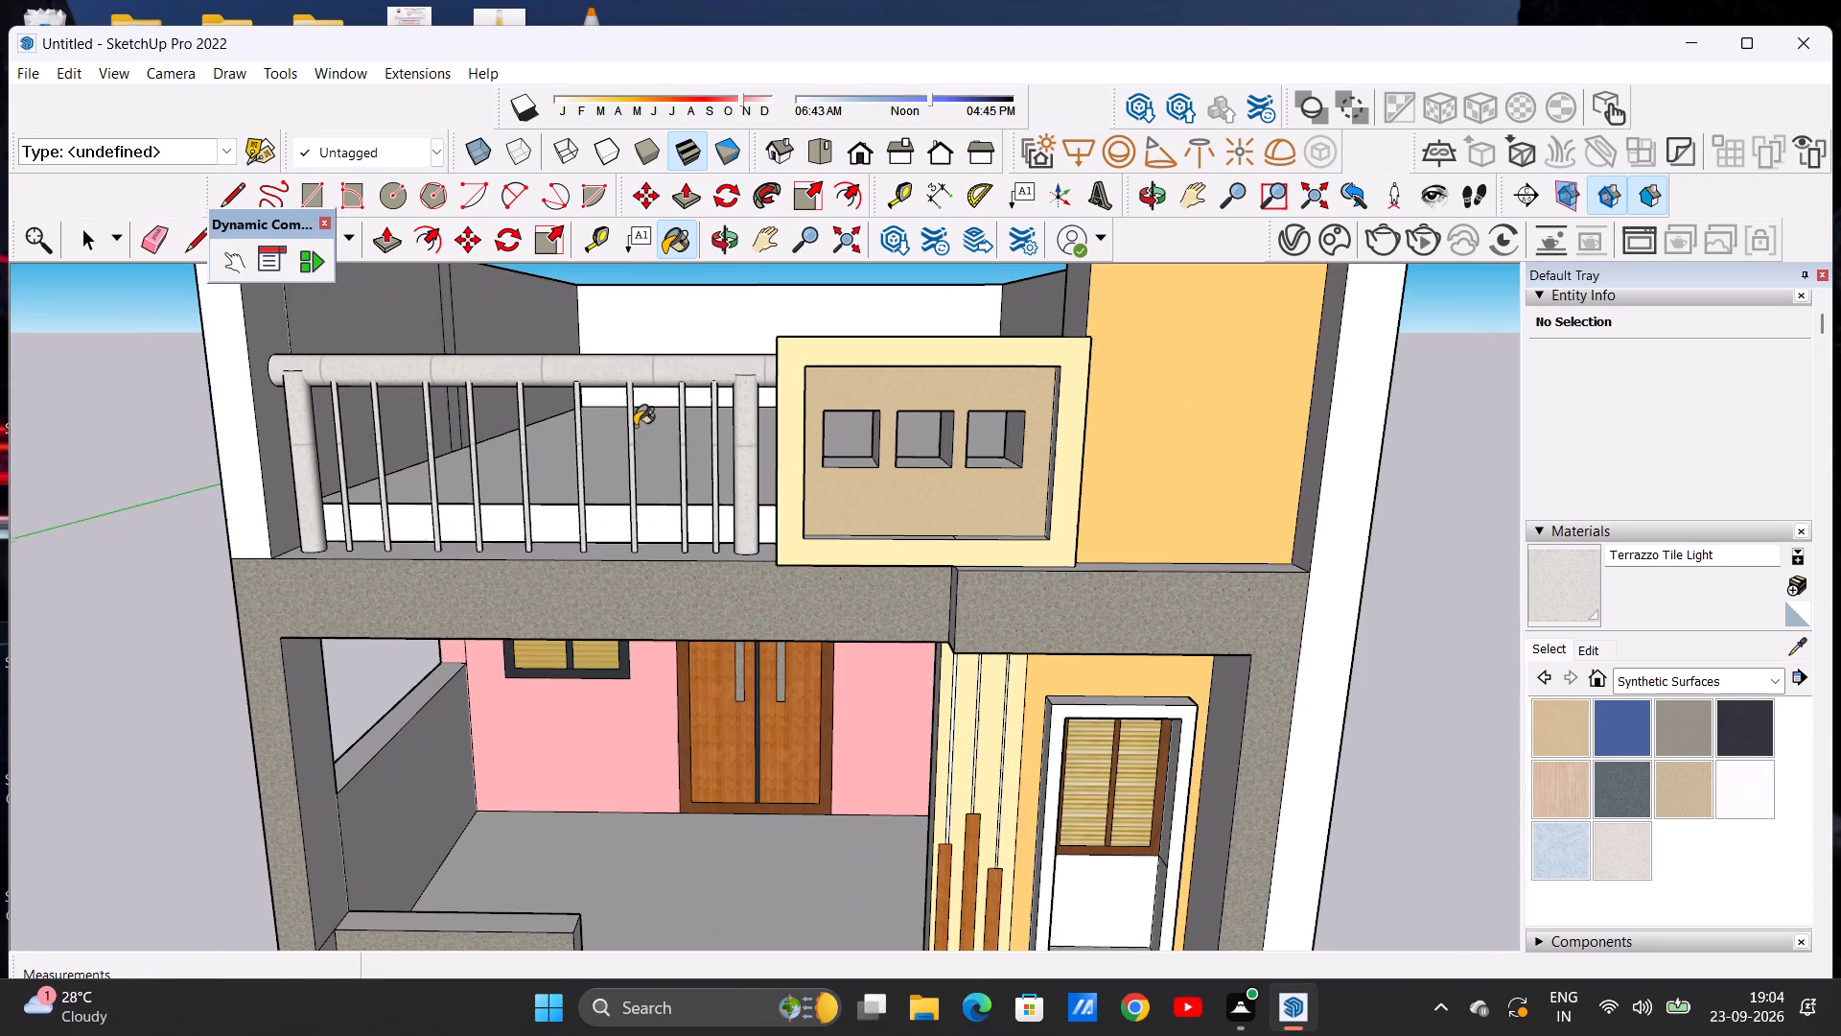
{"action": "key", "text": "space"}
Examine the painted railing and the whole front facade from above, front and a low angle.
{"action": "scroll", "coordinate": [634, 448], "scroll_direction": "down", "scroll_amount": 3}
{"action": "middle_click_drag", "start_coordinate": [635, 428], "coordinate": [667, 534]}
{"action": "scroll", "coordinate": [666, 529], "scroll_direction": "up", "scroll_amount": 6}
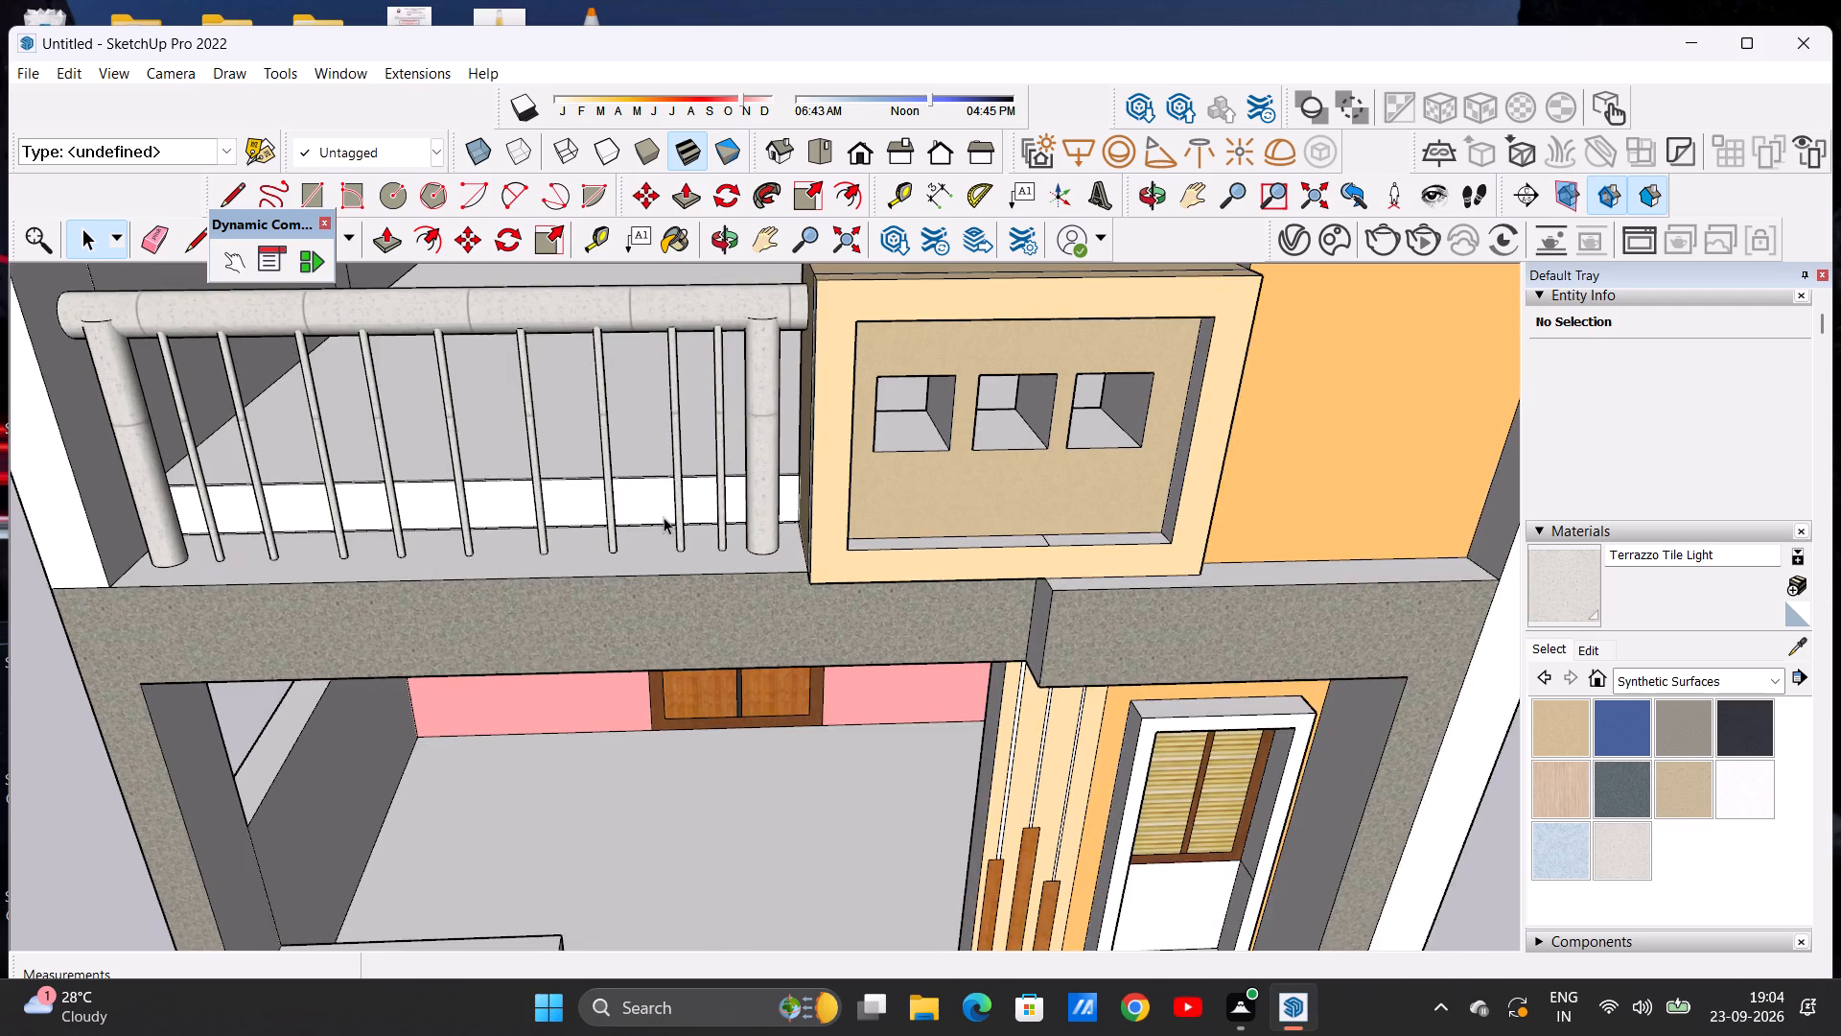
{"action": "middle_click_drag", "start_coordinate": [652, 547], "coordinate": [646, 461]}
{"action": "scroll", "coordinate": [631, 463], "scroll_direction": "down", "scroll_amount": 10}
{"action": "scroll", "coordinate": [644, 487], "scroll_direction": "up", "scroll_amount": 1}
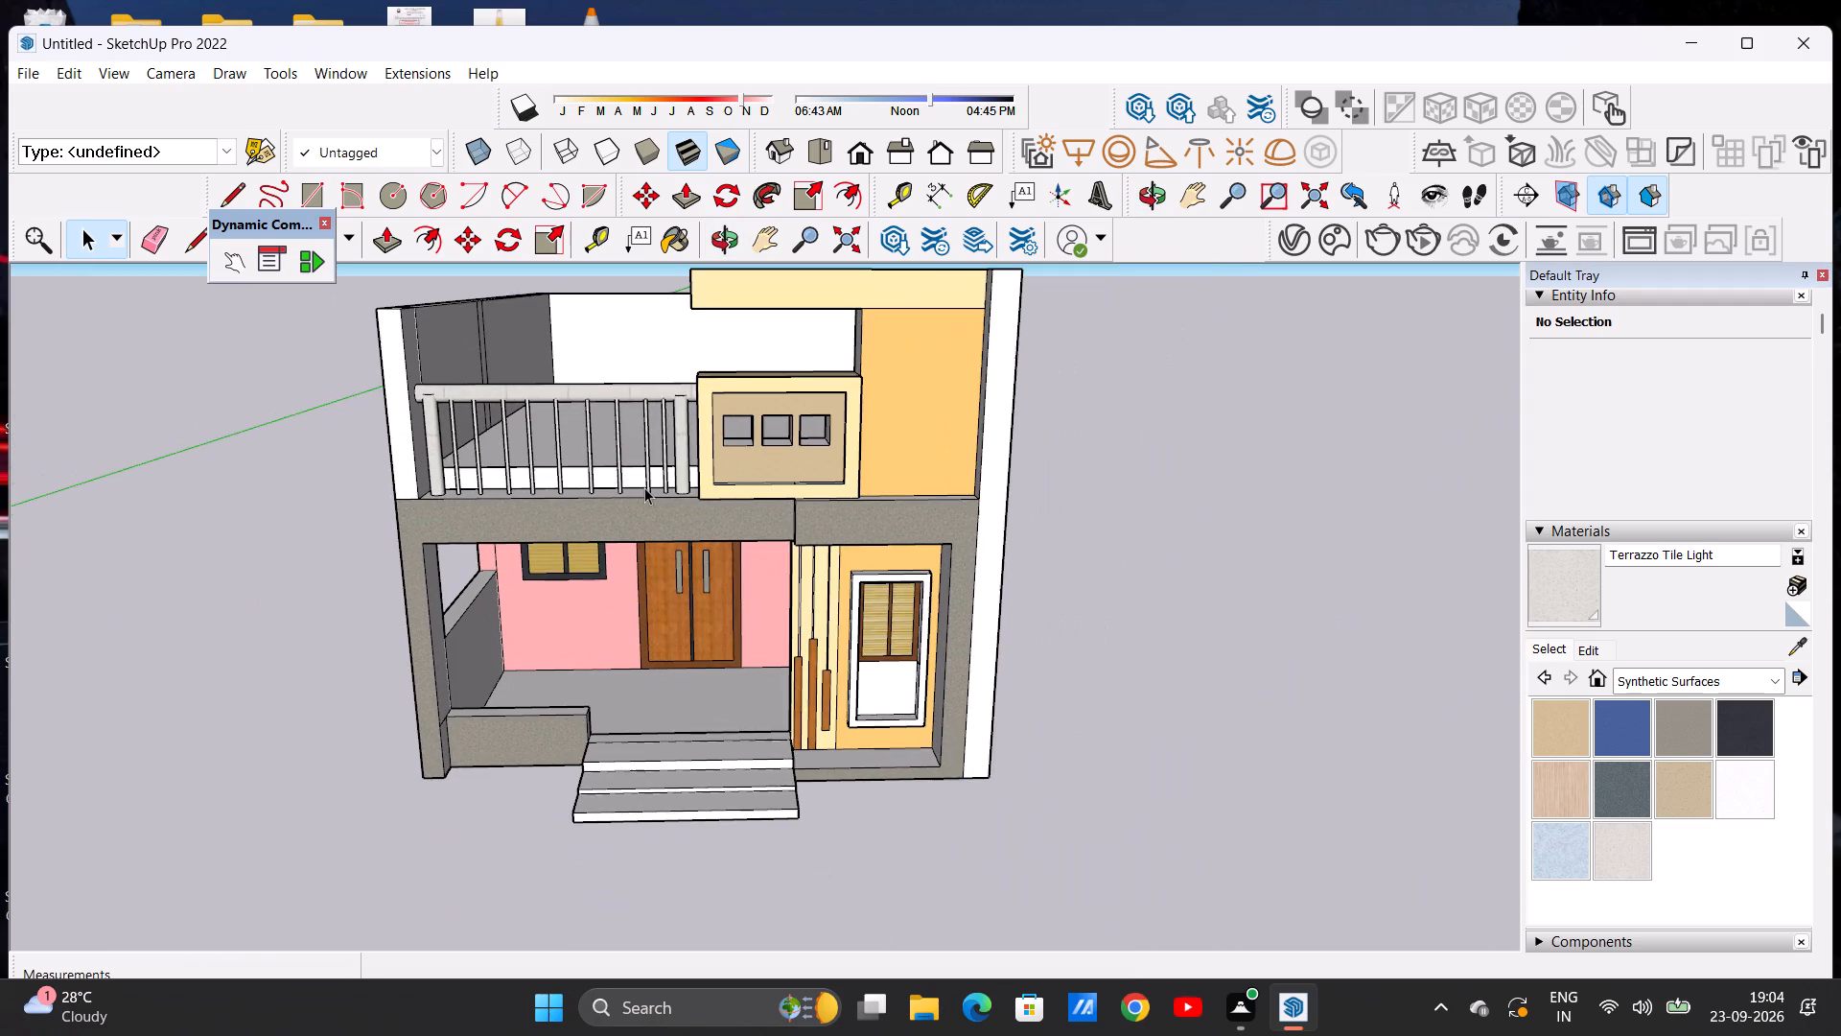
{"action": "scroll", "coordinate": [648, 477], "scroll_direction": "down", "scroll_amount": 6}
{"action": "scroll", "coordinate": [822, 464], "scroll_direction": "up", "scroll_amount": 4}
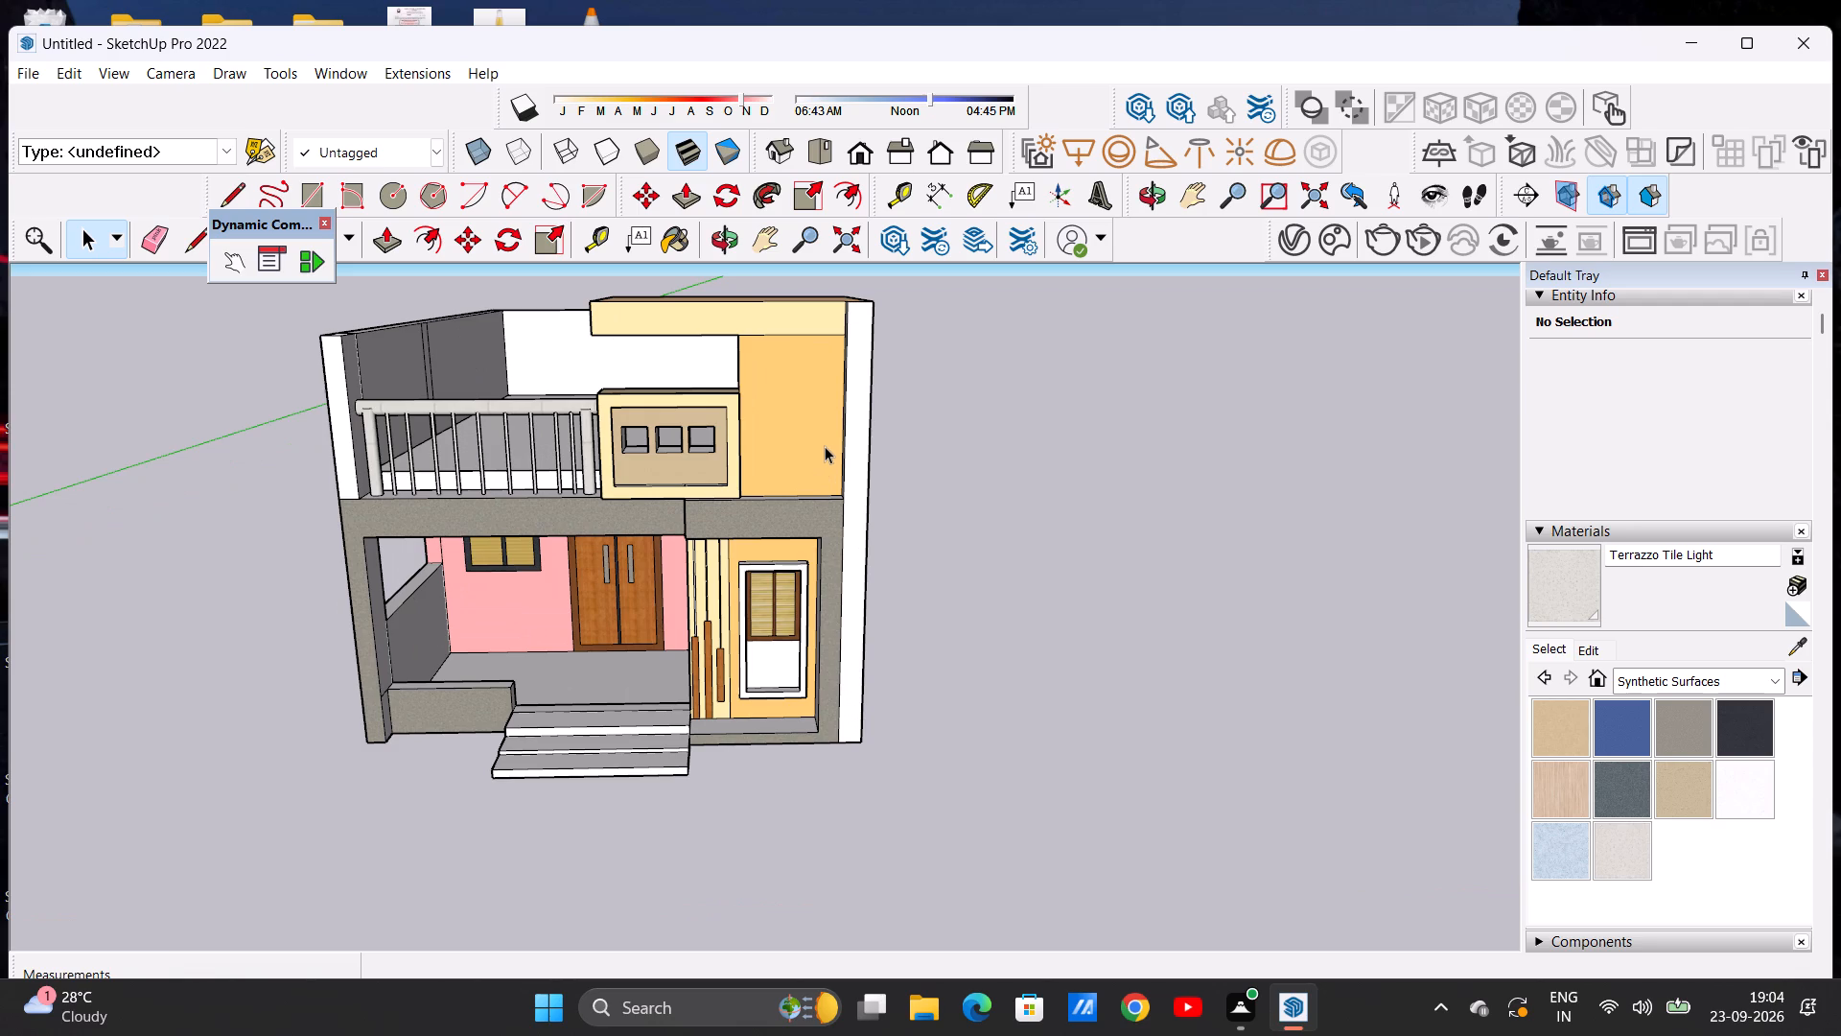
{"action": "scroll", "coordinate": [775, 402], "scroll_direction": "down", "scroll_amount": 6}
{"action": "scroll", "coordinate": [825, 416], "scroll_direction": "up", "scroll_amount": 7}
{"action": "scroll", "coordinate": [524, 466], "scroll_direction": "down", "scroll_amount": 4}
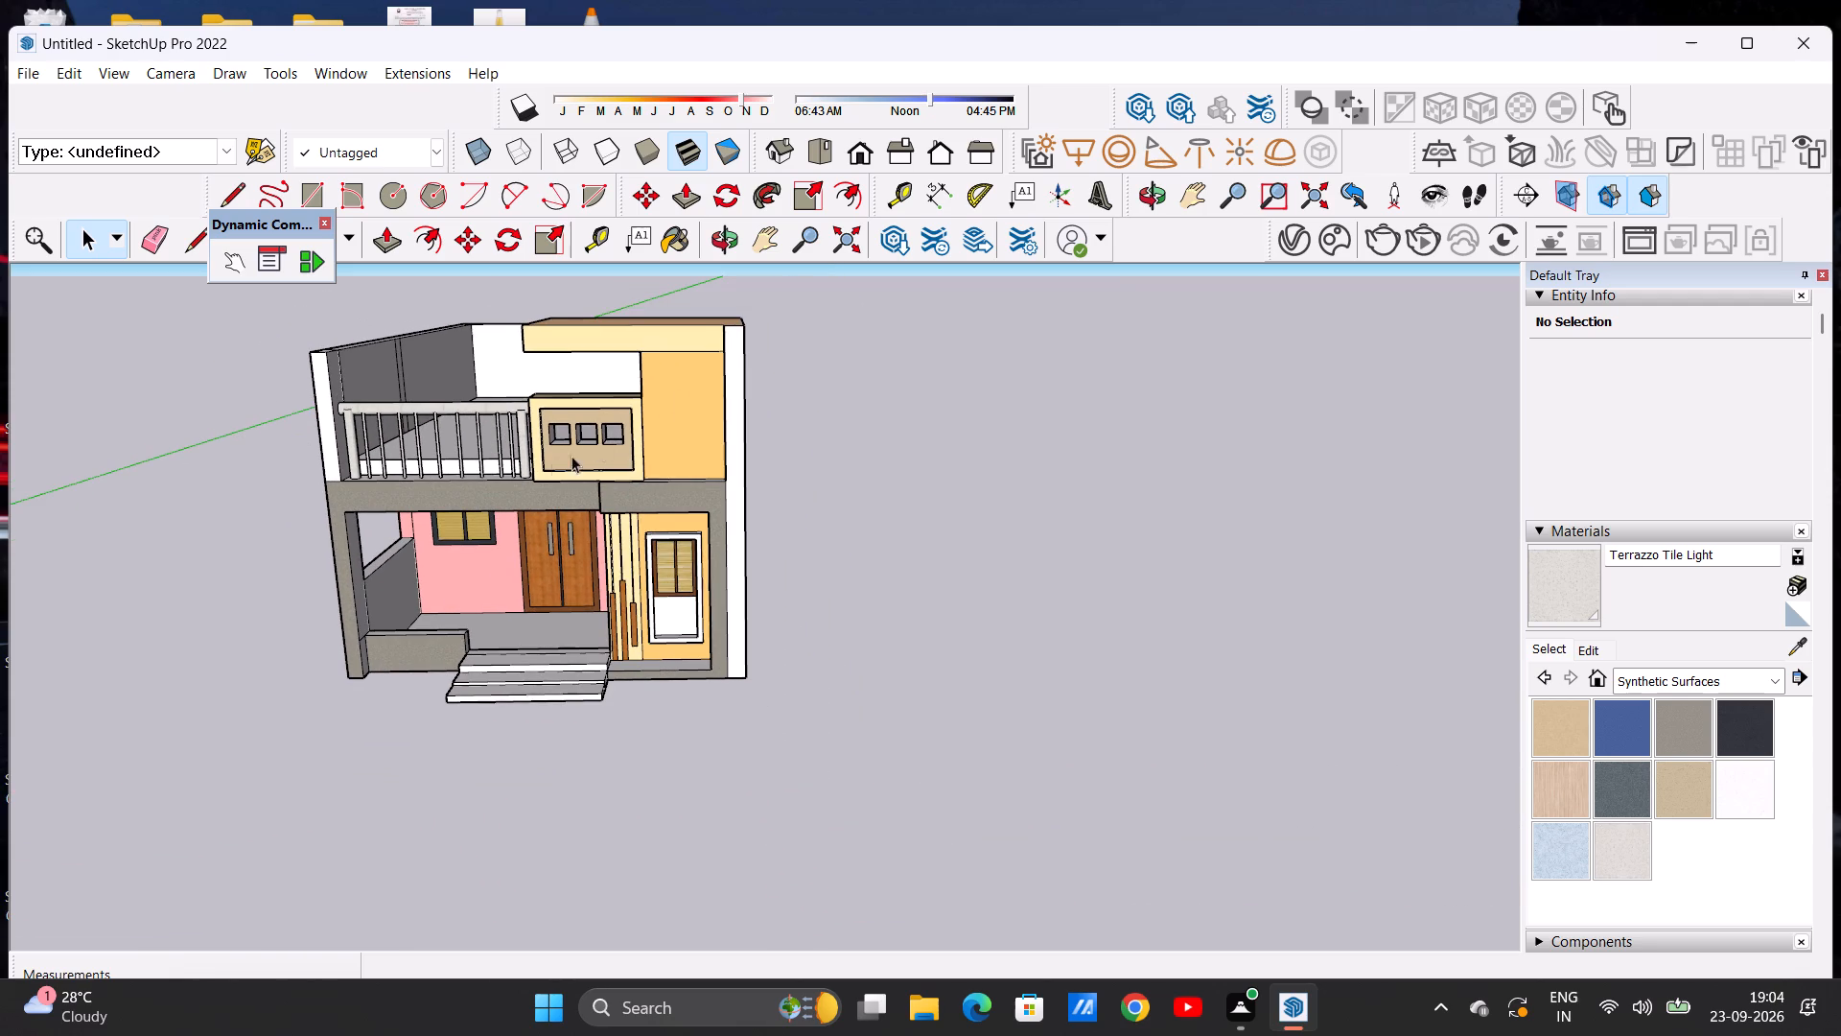
{"action": "middle_click_drag", "start_coordinate": [534, 479], "coordinate": [572, 478]}
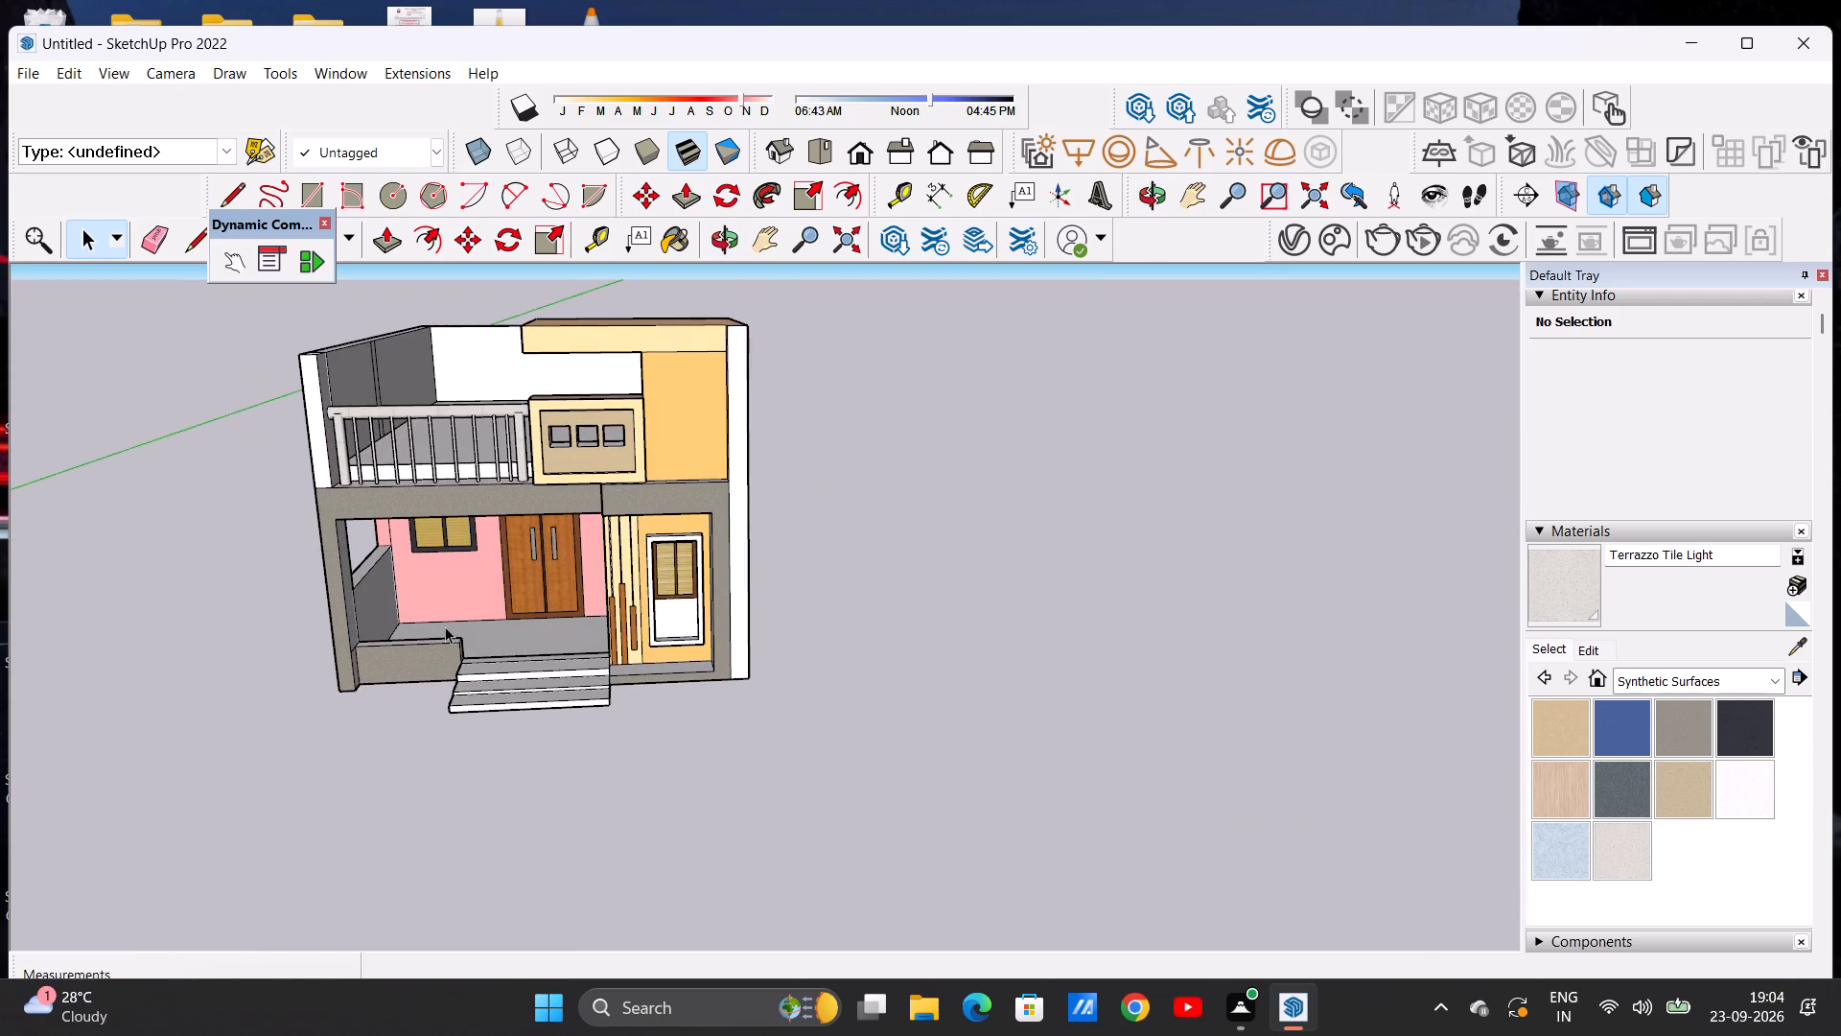
{"action": "scroll", "coordinate": [445, 626], "scroll_direction": "up", "scroll_amount": 2}
{"action": "middle_click_drag", "start_coordinate": [458, 694], "coordinate": [417, 640]}
{"action": "scroll", "coordinate": [462, 616], "scroll_direction": "down", "scroll_amount": 3}
{"action": "scroll", "coordinate": [524, 579], "scroll_direction": "up", "scroll_amount": 3}
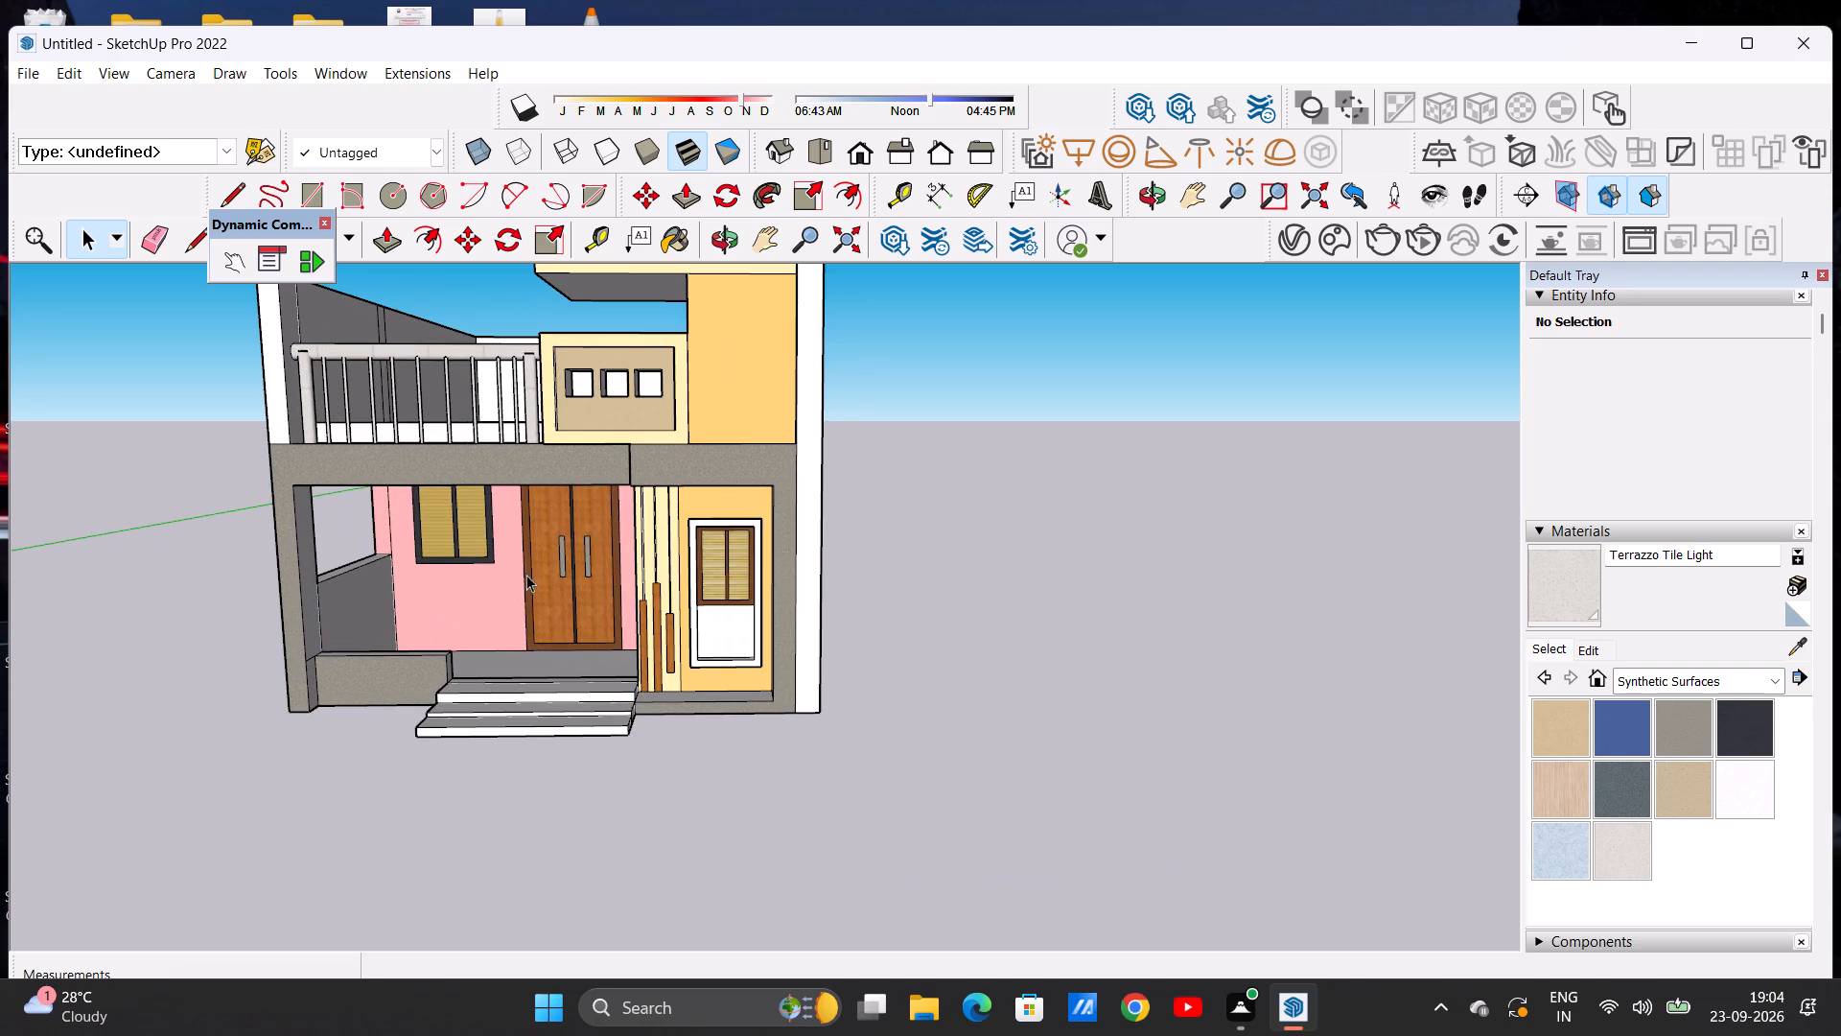
{"action": "scroll", "coordinate": [528, 575], "scroll_direction": "down", "scroll_amount": 4}
{"action": "scroll", "coordinate": [526, 570], "scroll_direction": "up", "scroll_amount": 2}
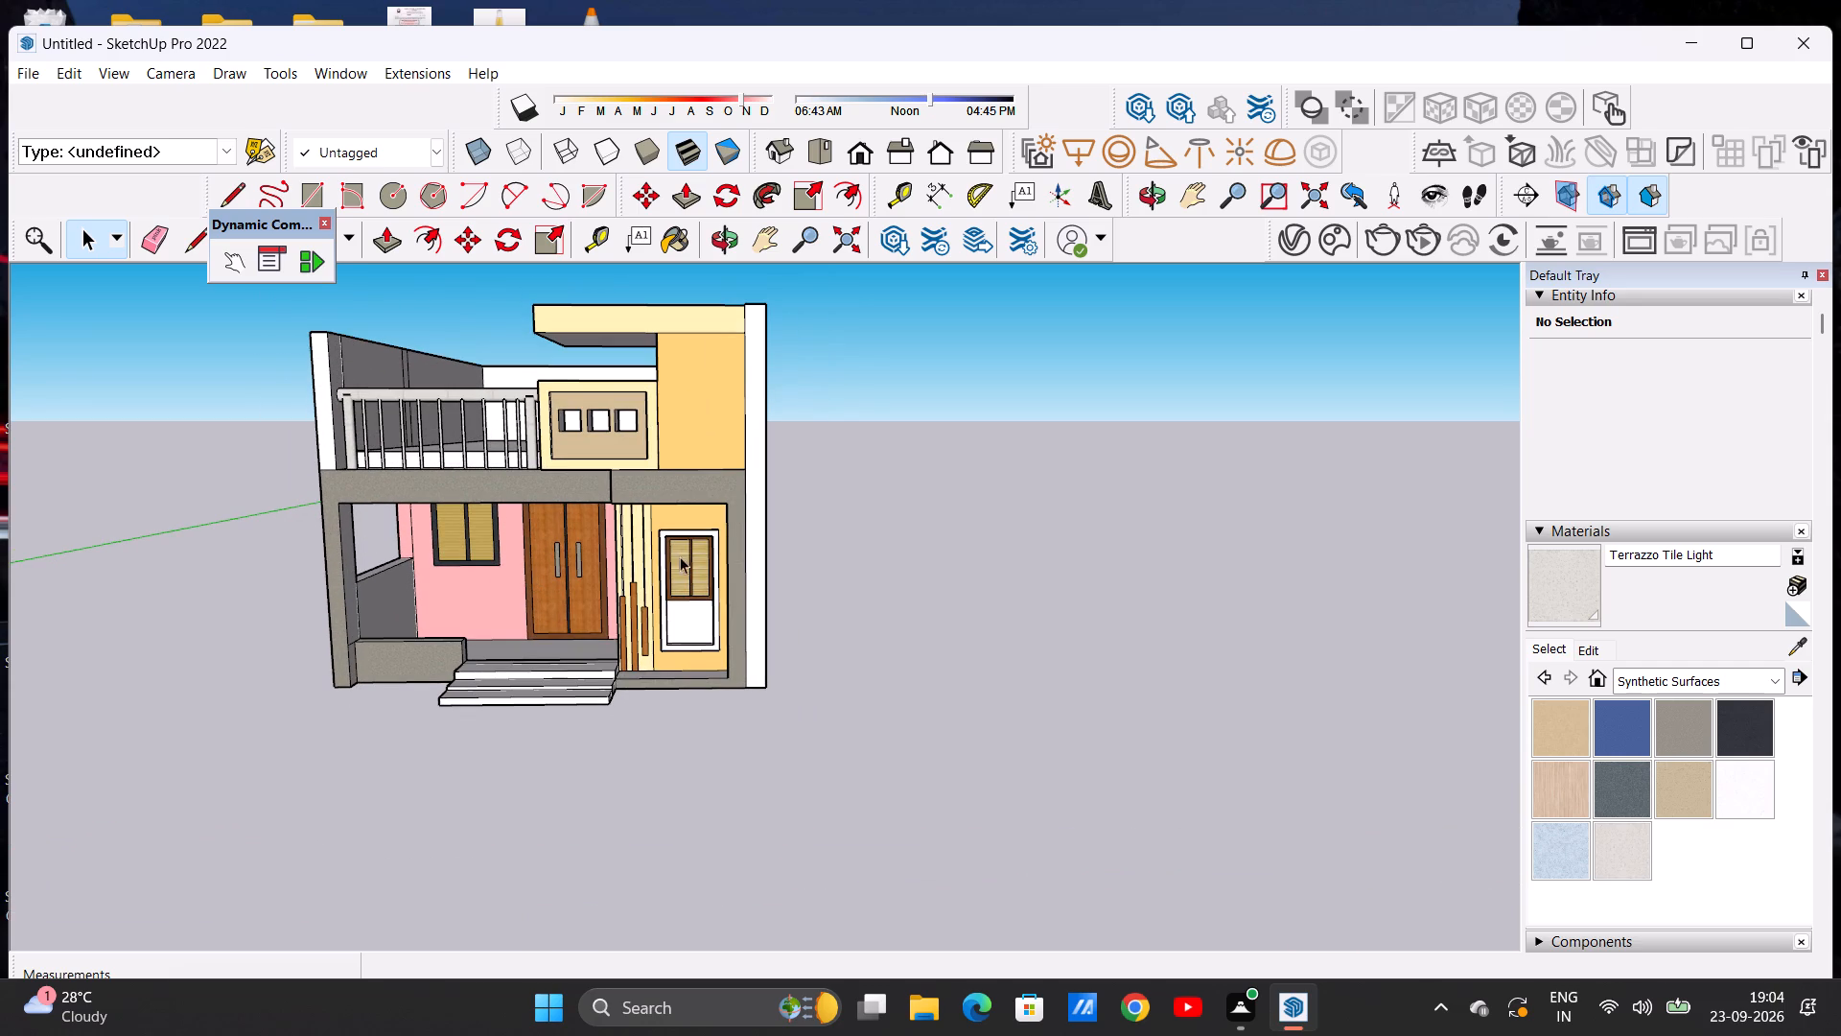
Paint the front edge of the upper-floor side wall at the railing's outer end with Formica Graystone.
{"action": "left_click", "coordinate": [1698, 718]}
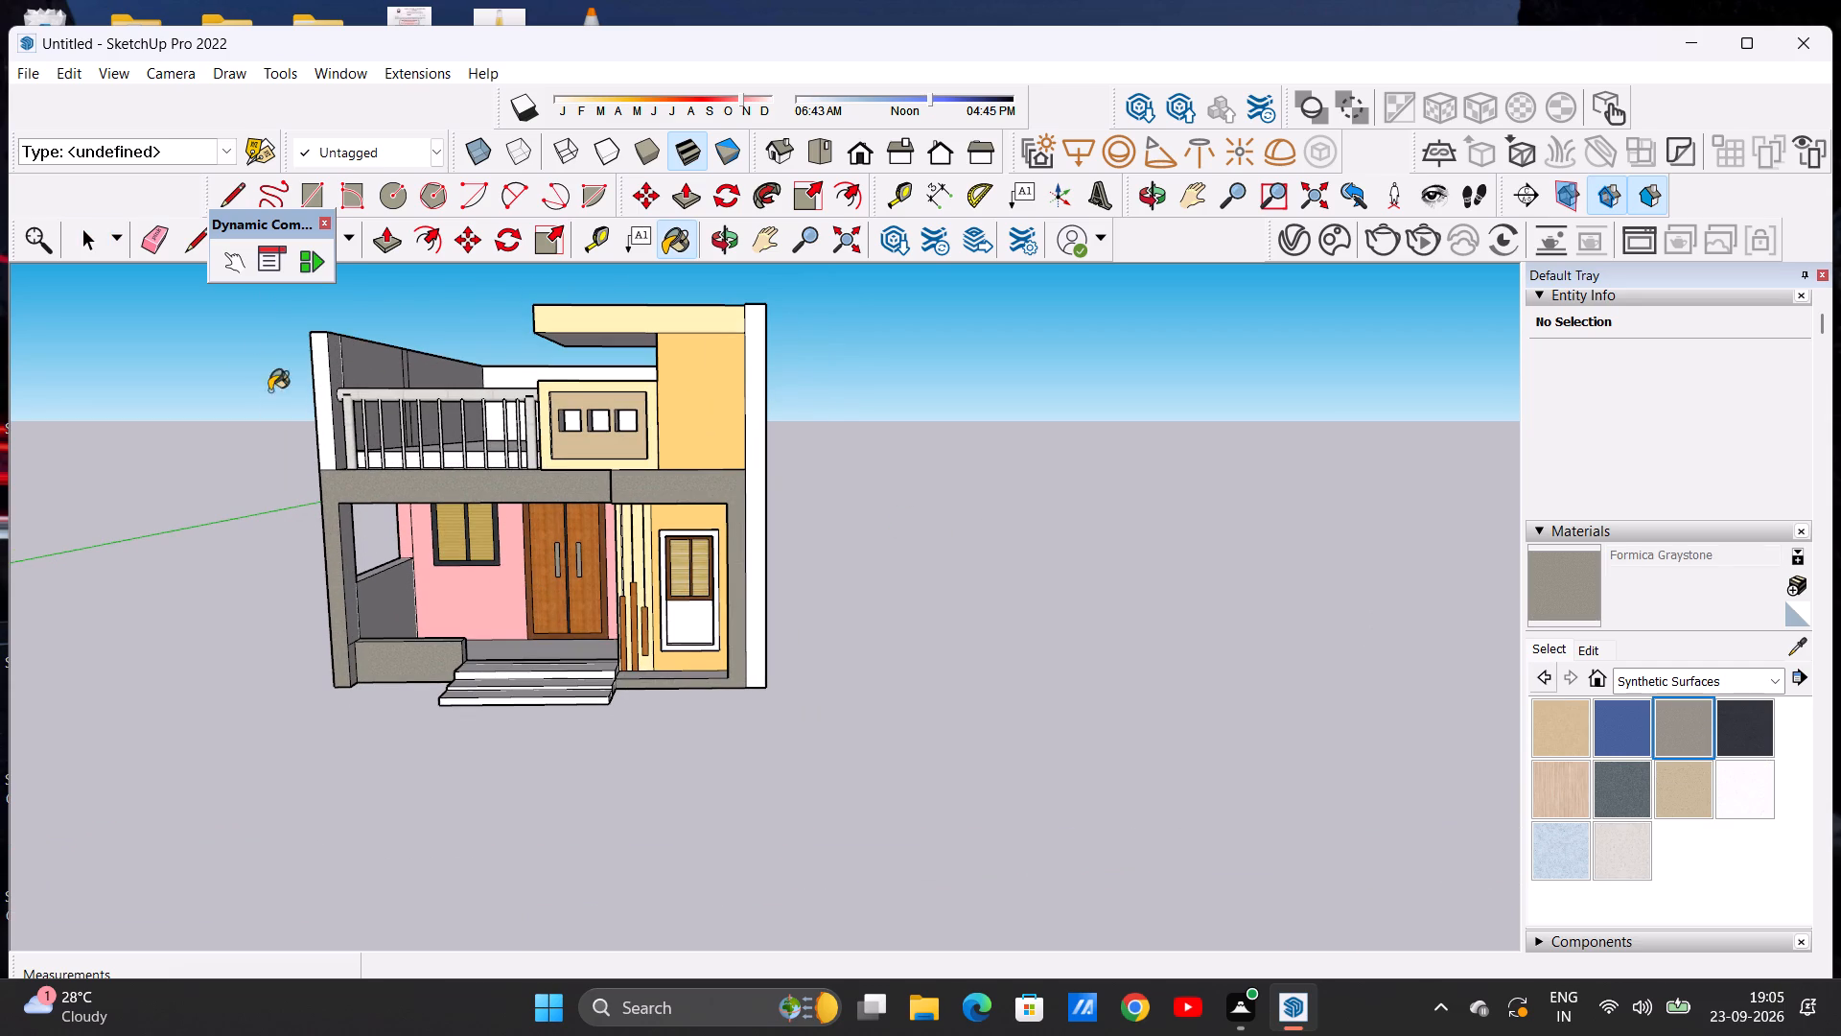
{"action": "scroll", "coordinate": [305, 388], "scroll_direction": "up", "scroll_amount": 5}
{"action": "left_click", "coordinate": [322, 413]}
{"action": "scroll", "coordinate": [369, 416], "scroll_direction": "down", "scroll_amount": 7}
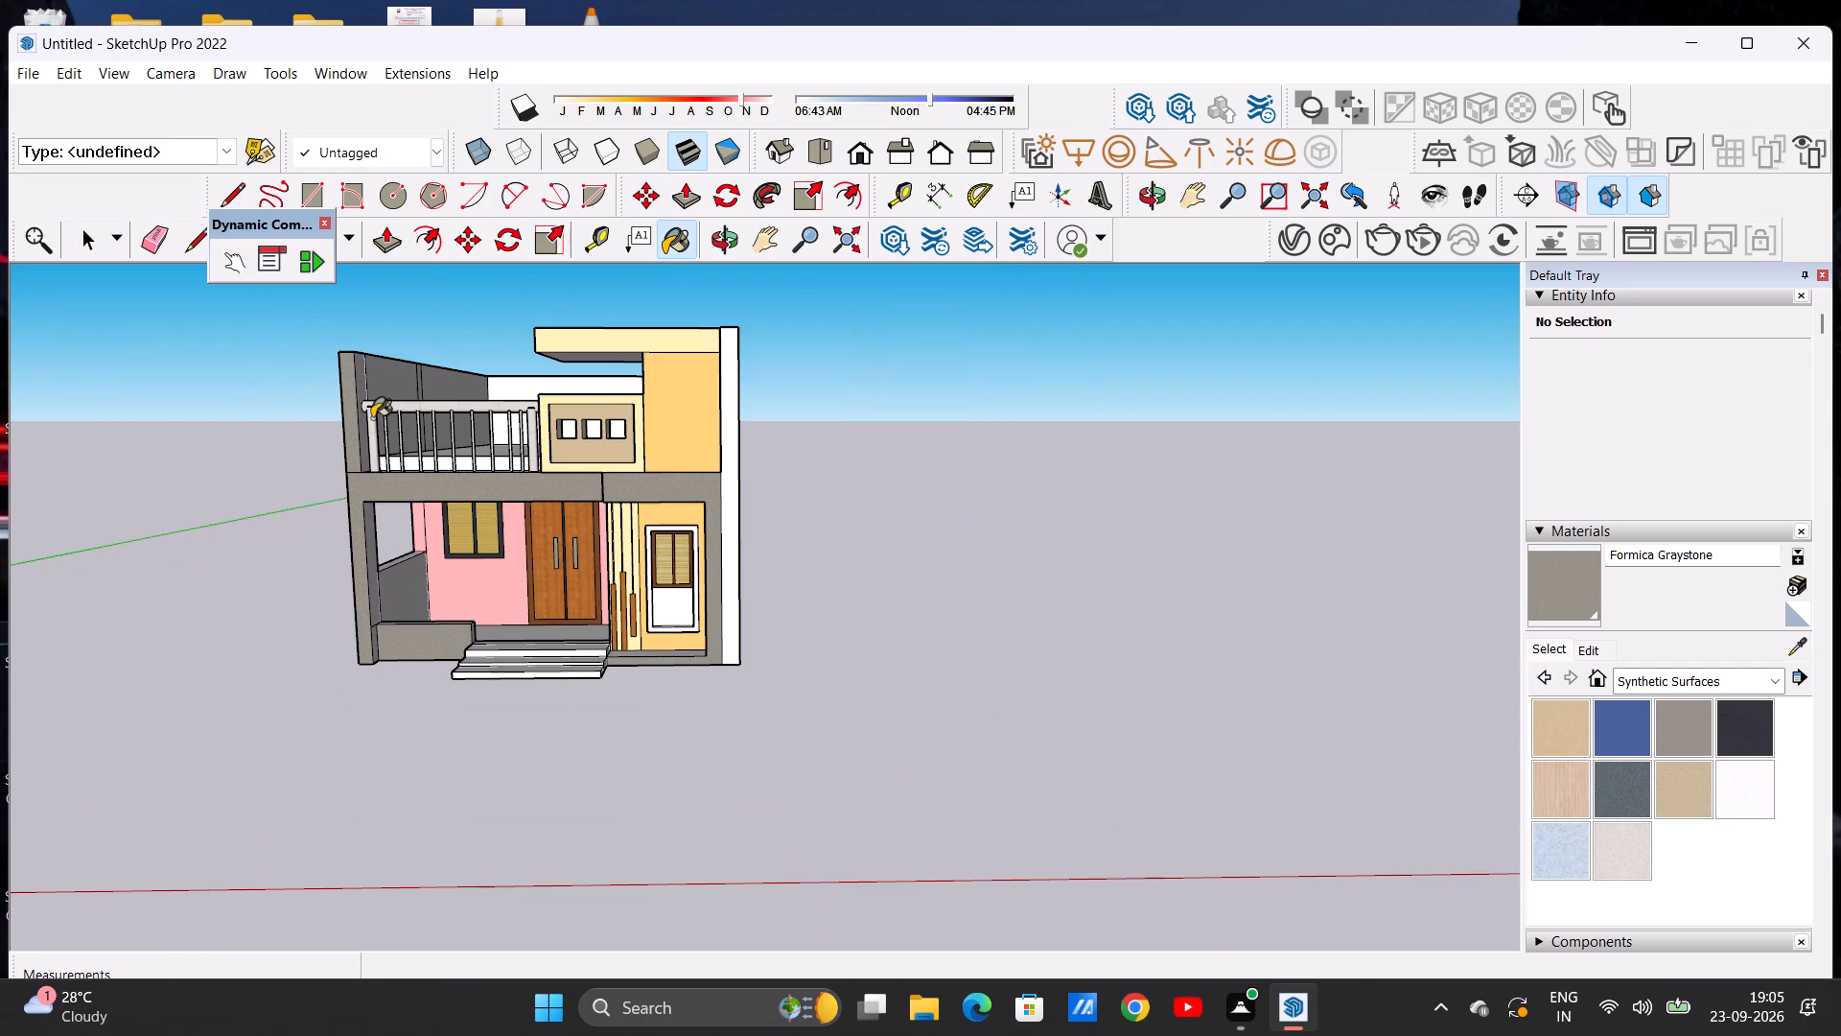
{"action": "scroll", "coordinate": [370, 429], "scroll_direction": "down", "scroll_amount": 2}
{"action": "middle_click_drag", "start_coordinate": [441, 474], "coordinate": [718, 474]}
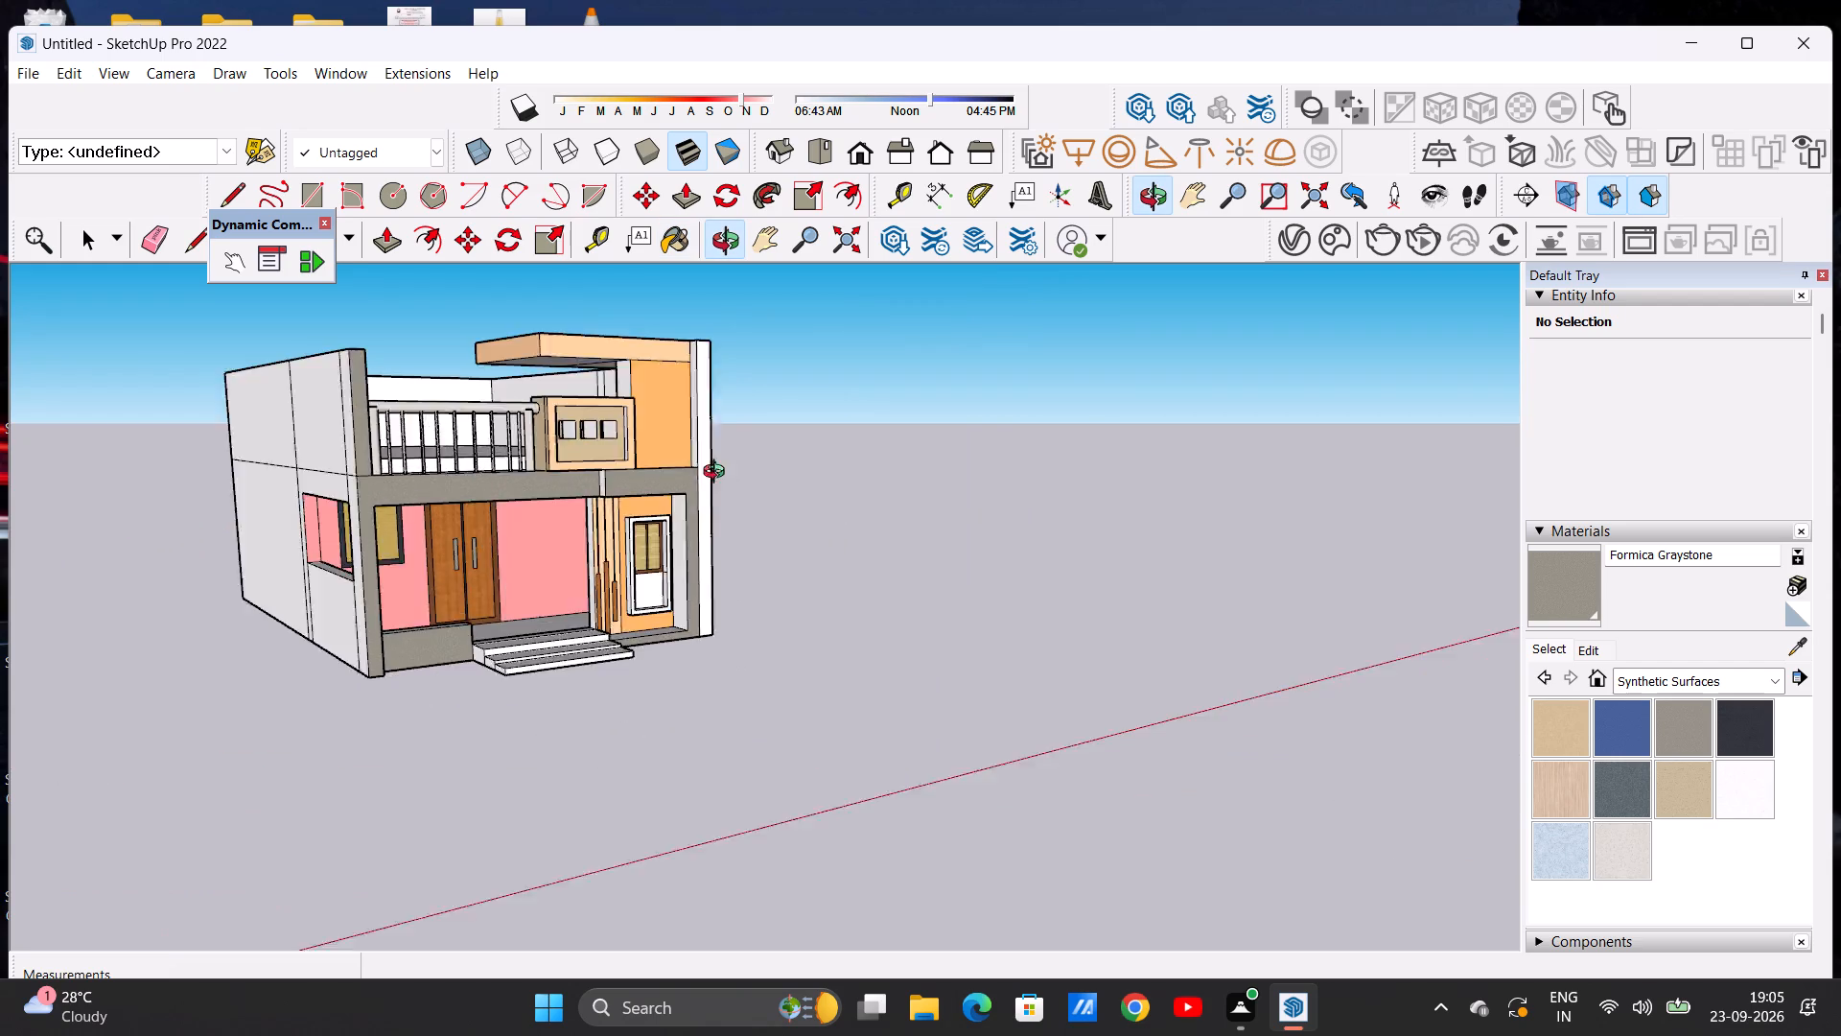
{"action": "middle_click_drag", "start_coordinate": [718, 474], "coordinate": [454, 491]}
{"action": "scroll", "coordinate": [692, 448], "scroll_direction": "up", "scroll_amount": 3}
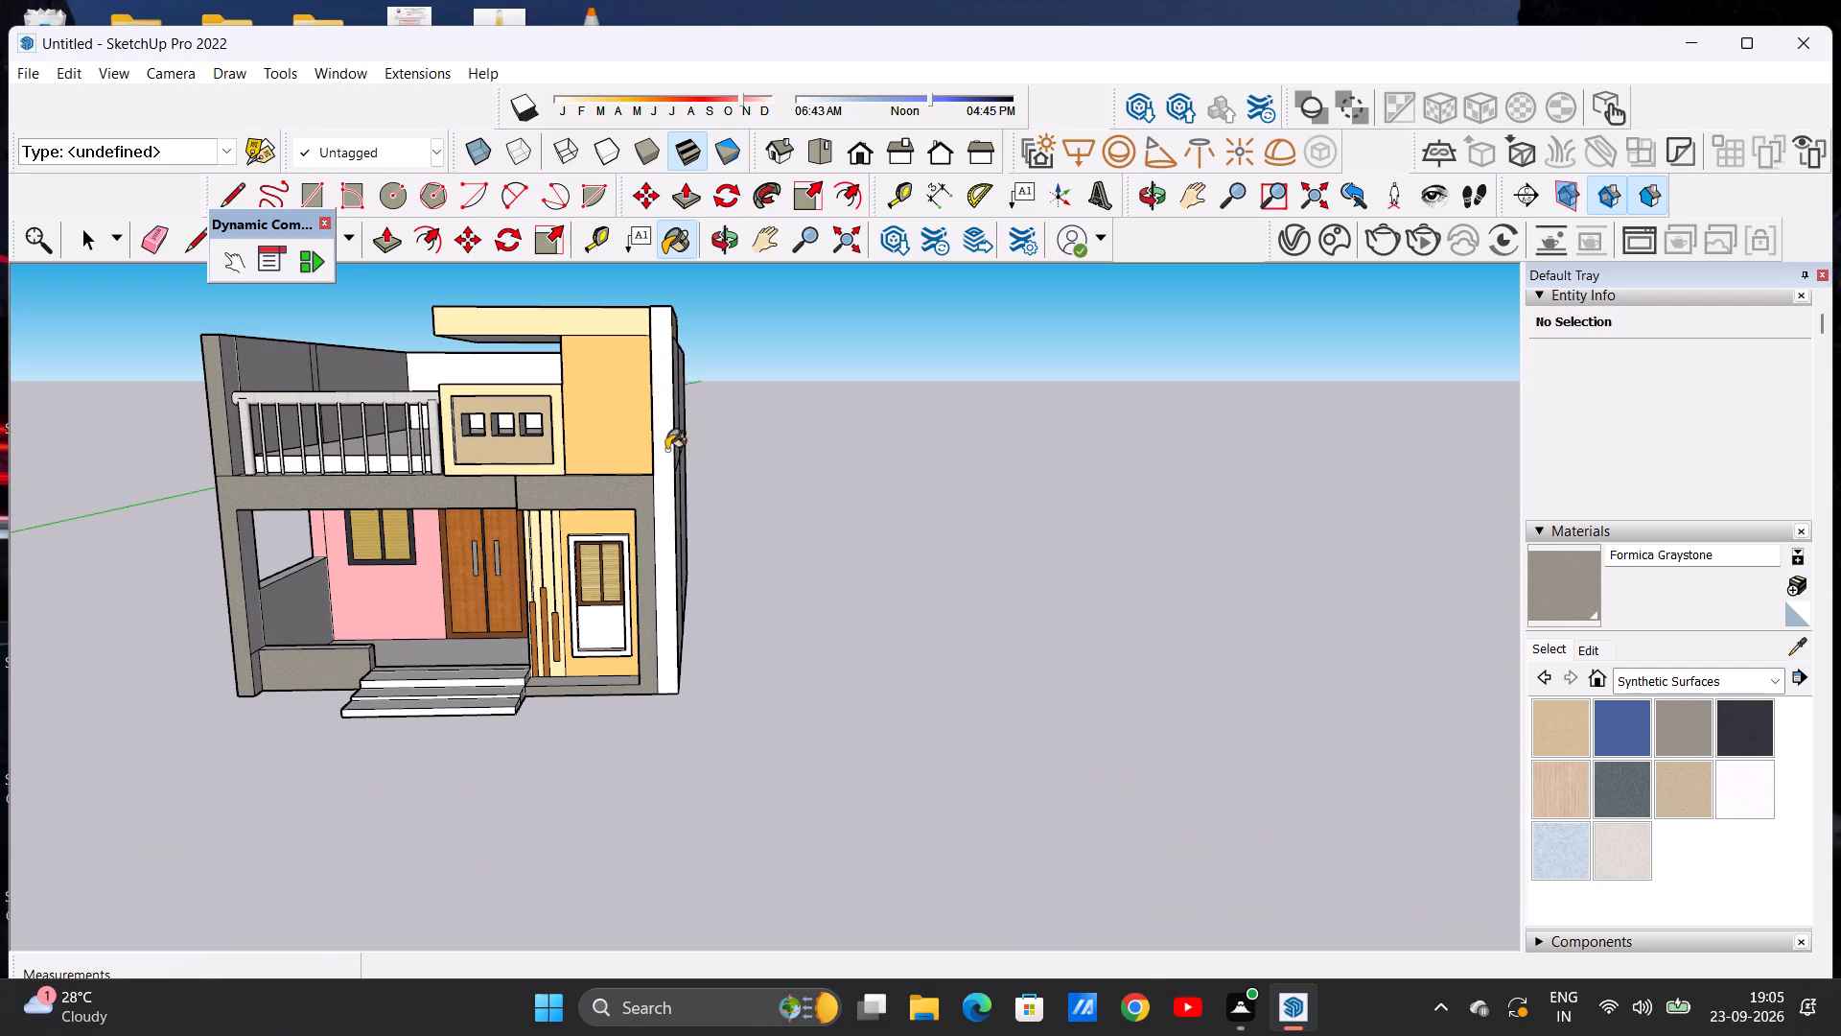
Paint the front edge of the full-height side wall at the window end of the facade with Formica Graystone.
{"action": "scroll", "coordinate": [687, 489], "scroll_direction": "up", "scroll_amount": 4}
{"action": "left_click", "coordinate": [642, 497]}
{"action": "scroll", "coordinate": [675, 472], "scroll_direction": "down", "scroll_amount": 10}
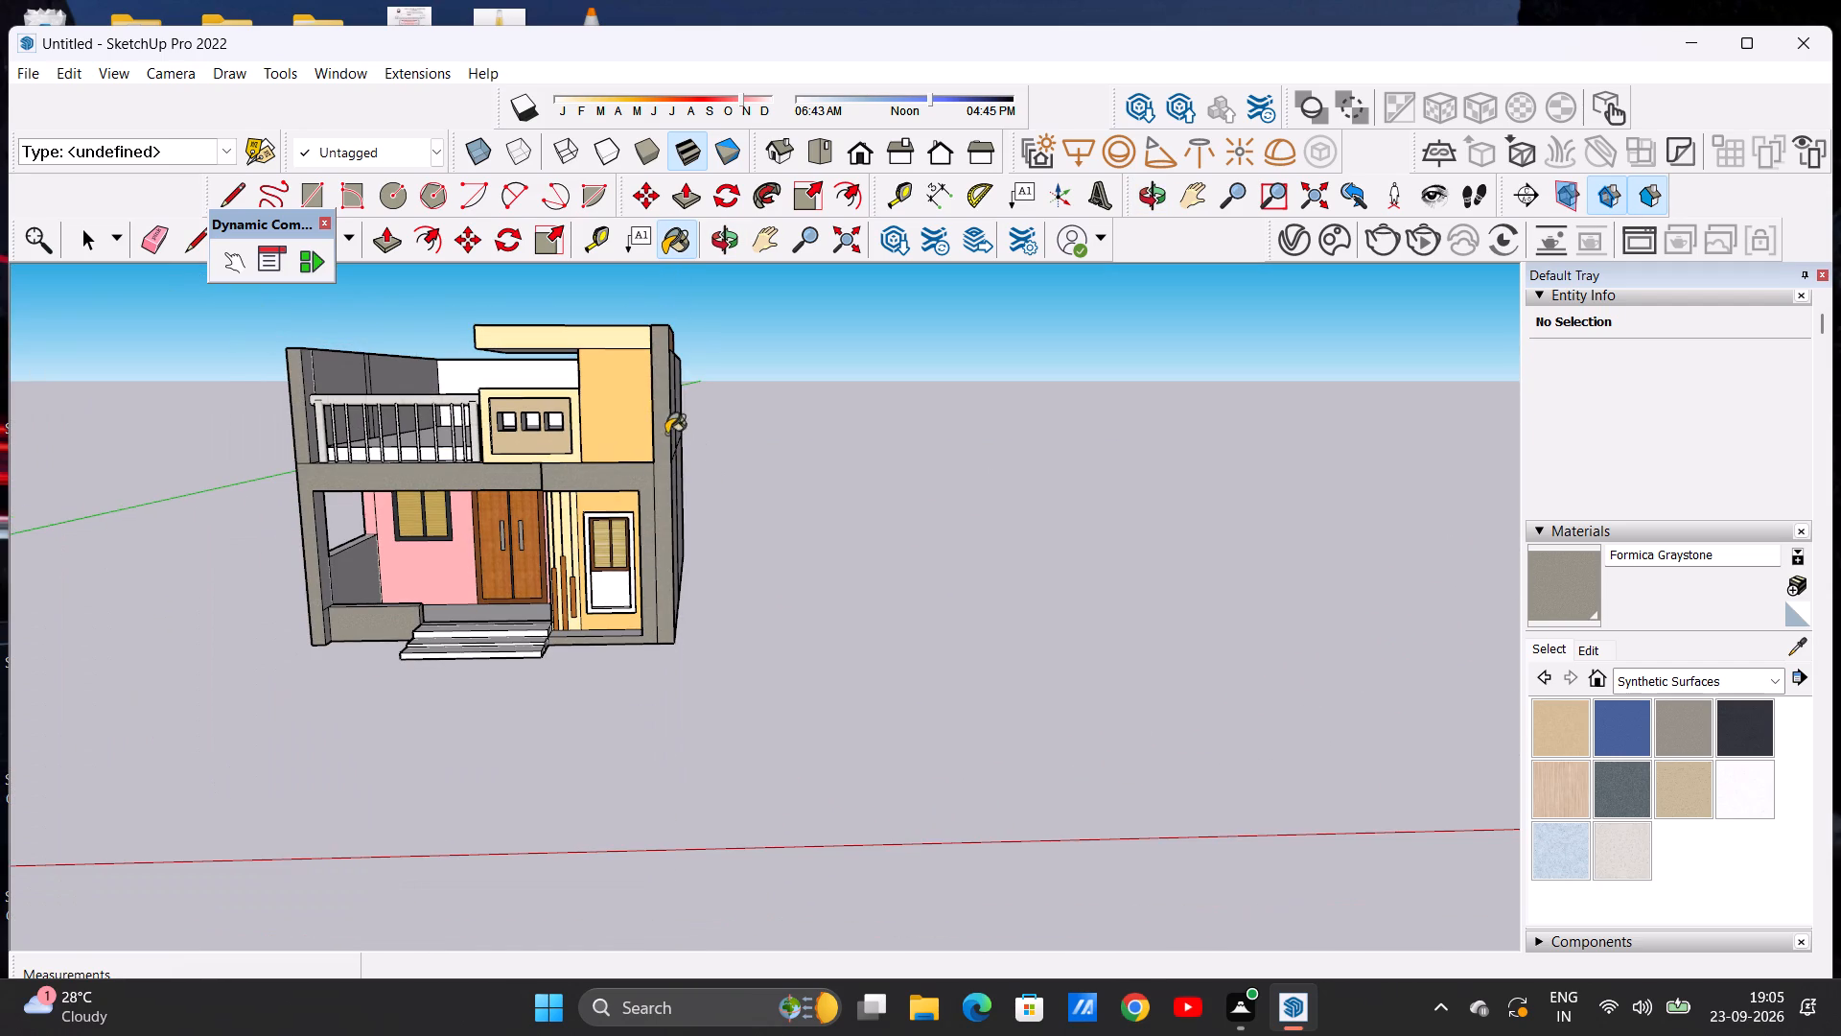
Paint the upper and lower panels and the narrow vertical strips of the window-end exterior side wall with Formica Graystone.
{"action": "middle_click_drag", "start_coordinate": [695, 459], "coordinate": [546, 503]}
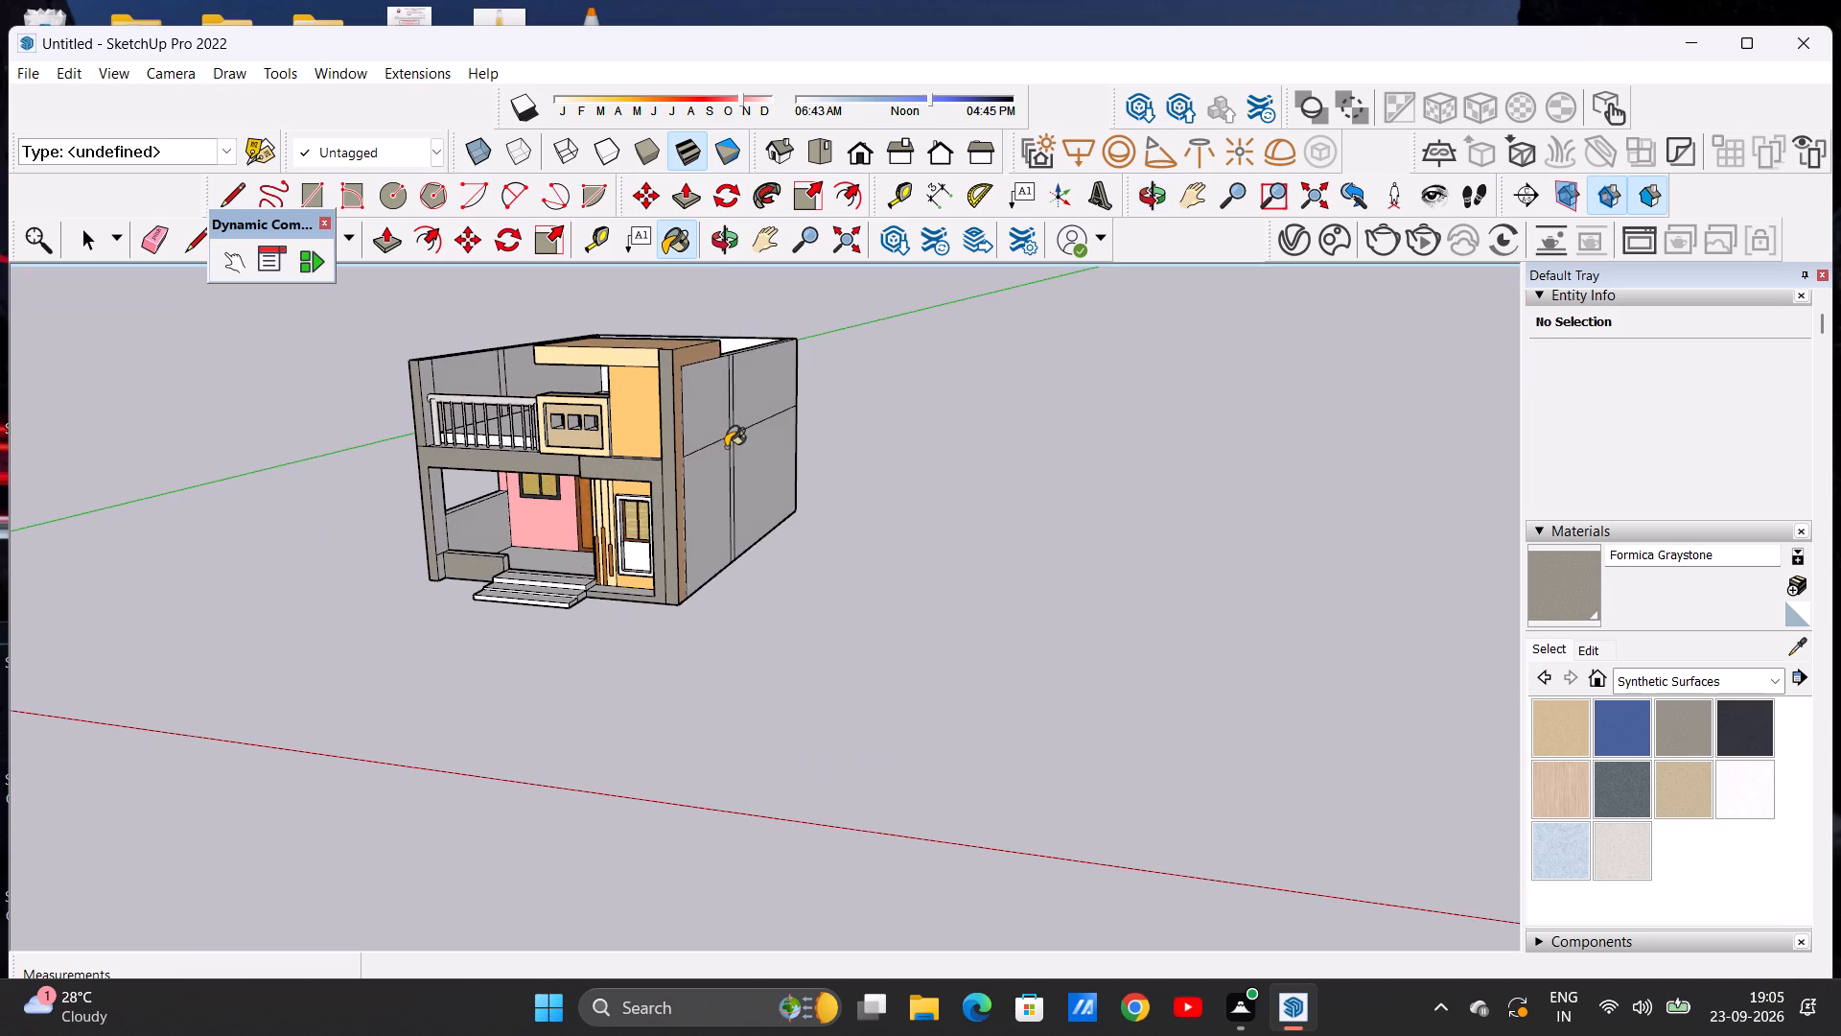
{"action": "scroll", "coordinate": [726, 447], "scroll_direction": "up", "scroll_amount": 5}
{"action": "left_click", "coordinate": [658, 422]}
{"action": "left_click", "coordinate": [684, 515]}
{"action": "left_click", "coordinate": [795, 496]}
{"action": "left_click", "coordinate": [774, 368]}
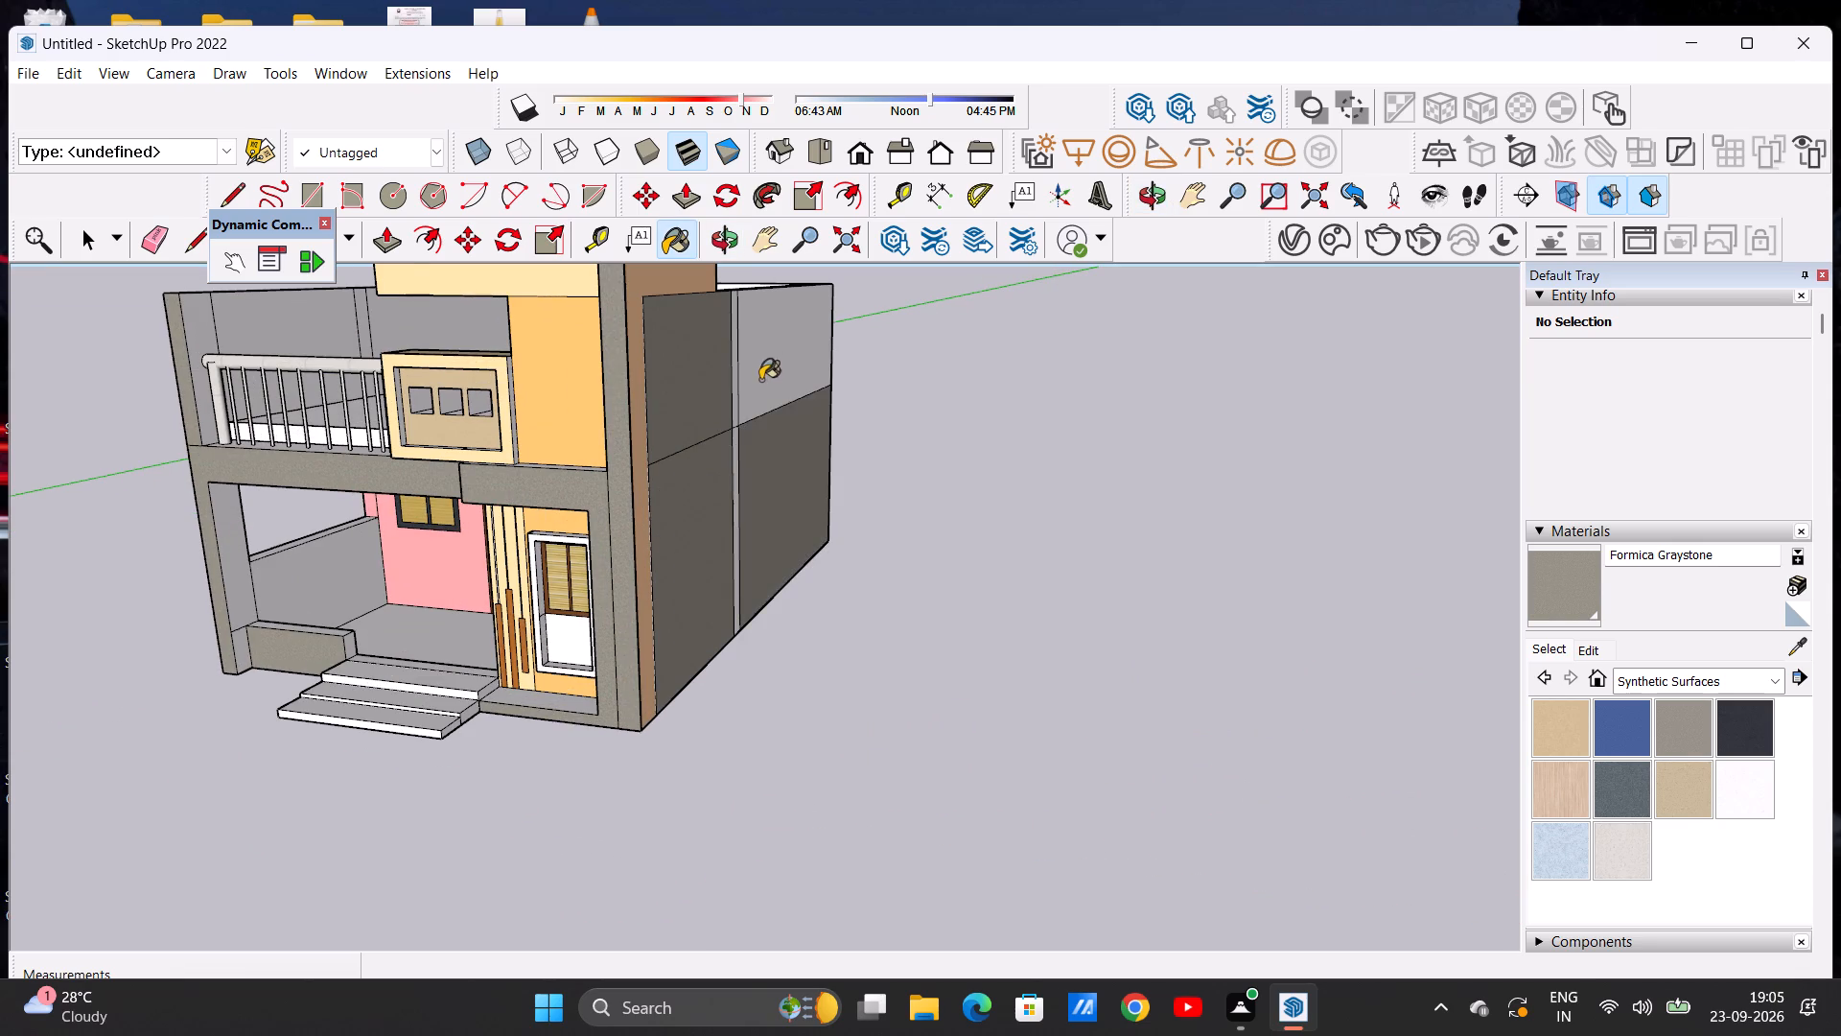
{"action": "scroll", "coordinate": [744, 388], "scroll_direction": "up", "scroll_amount": 6}
{"action": "left_click", "coordinate": [723, 411]}
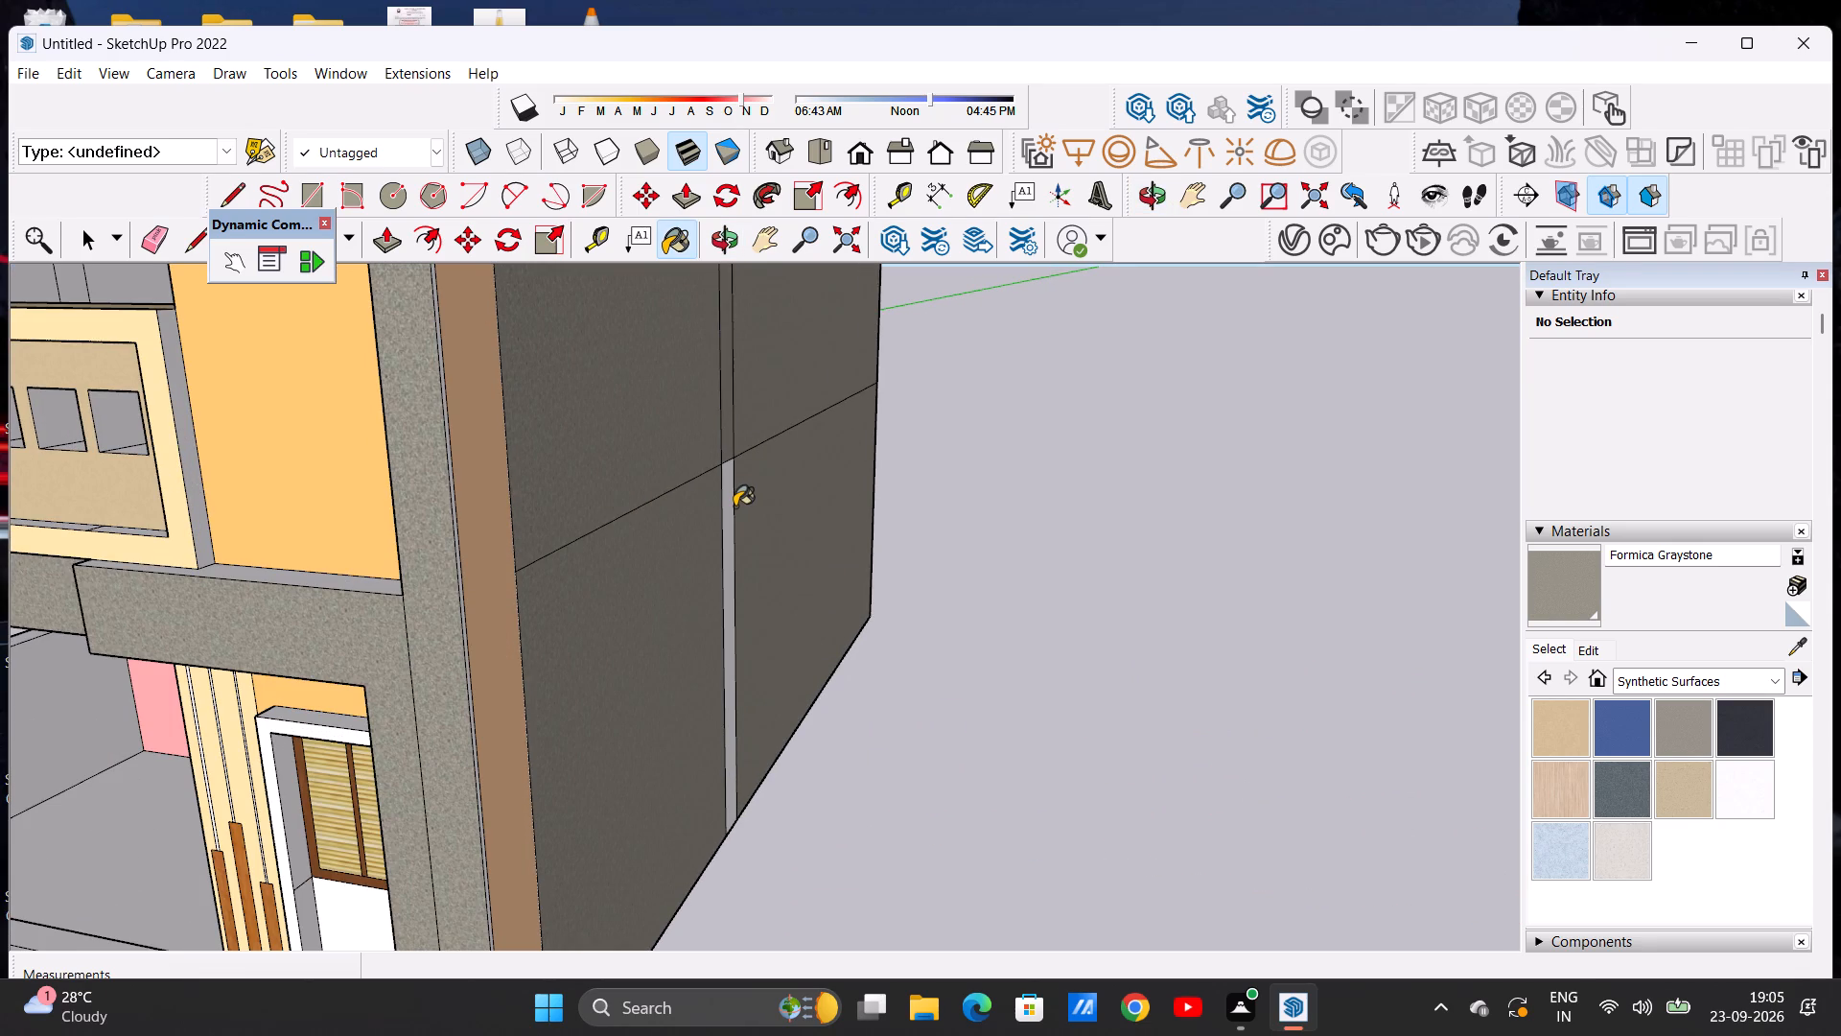
{"action": "left_click", "coordinate": [734, 506]}
{"action": "left_click", "coordinate": [726, 499]}
Paint all faces of the porch-side exterior wall, including around and below the porch opening, with Formica Graystone.
{"action": "scroll", "coordinate": [789, 436], "scroll_direction": "down", "scroll_amount": 16}
{"action": "middle_click_drag", "start_coordinate": [565, 468], "coordinate": [1252, 389]}
{"action": "scroll", "coordinate": [539, 391], "scroll_direction": "up", "scroll_amount": 4}
{"action": "left_click", "coordinate": [559, 428]}
{"action": "left_click", "coordinate": [571, 530]}
{"action": "left_click", "coordinate": [727, 404]}
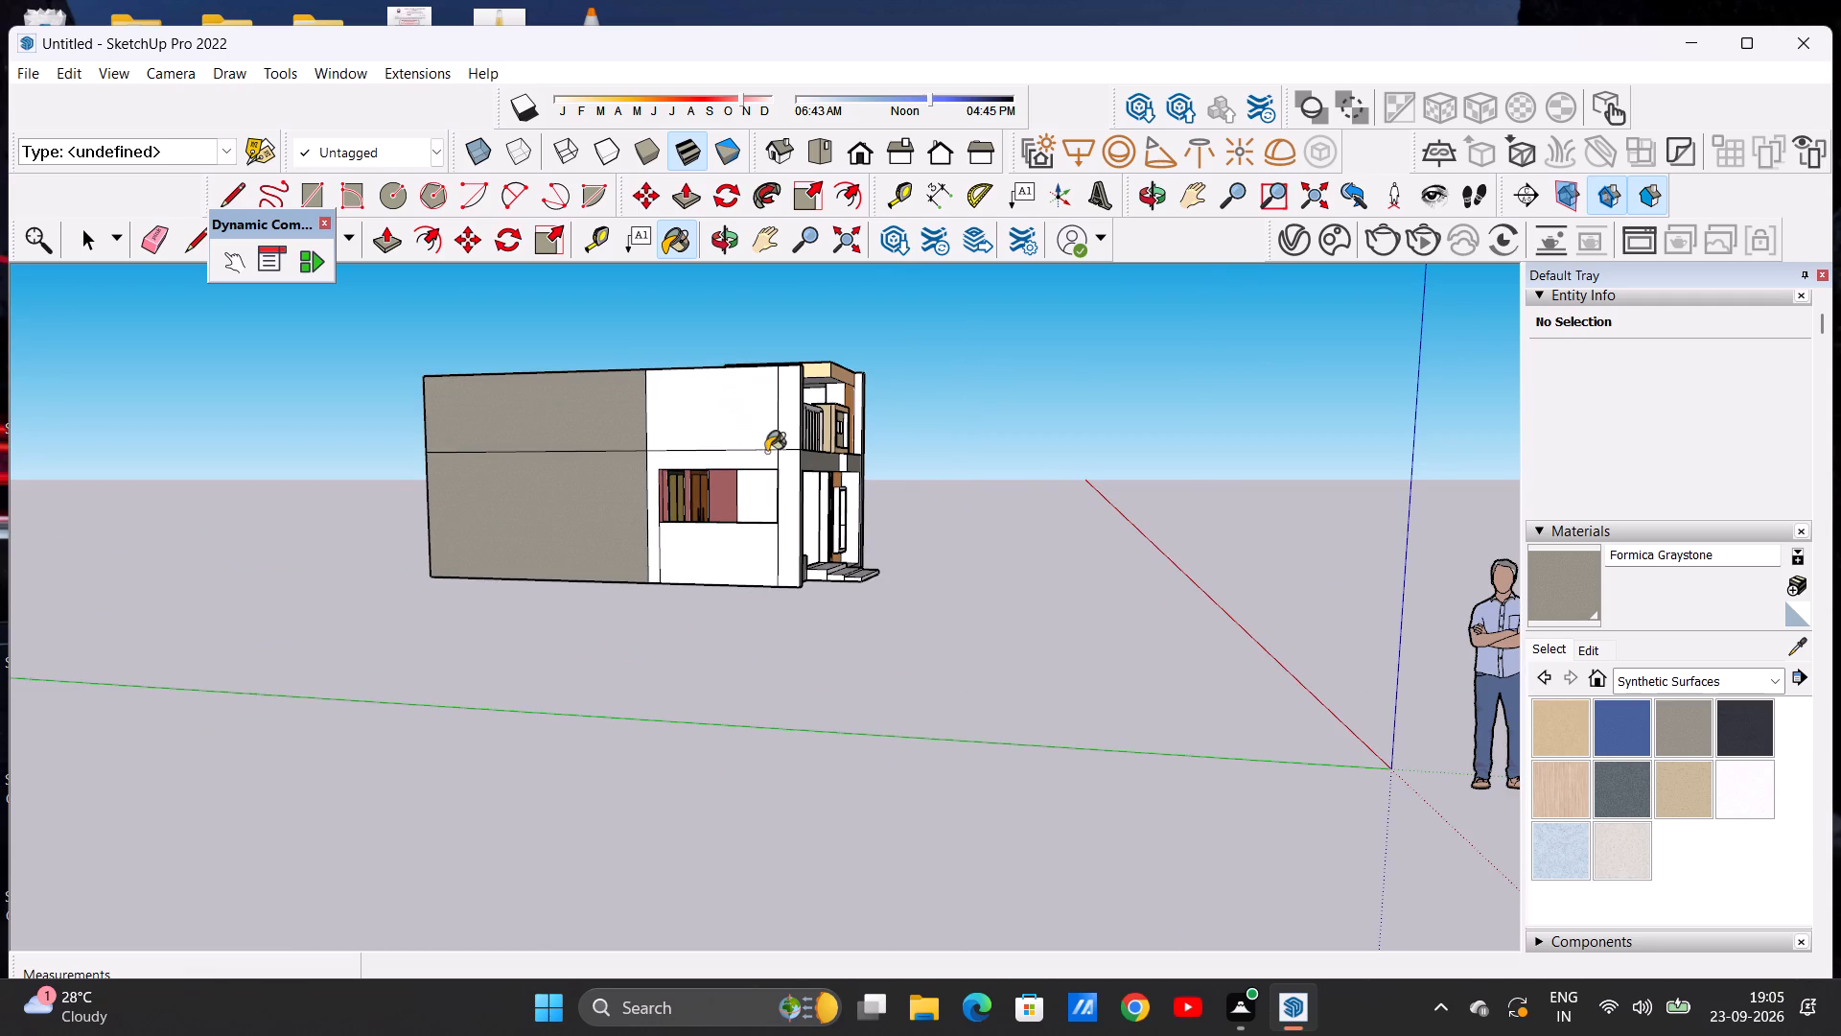
{"action": "left_click", "coordinate": [783, 430]}
{"action": "left_click", "coordinate": [789, 496]}
{"action": "left_click", "coordinate": [758, 468]}
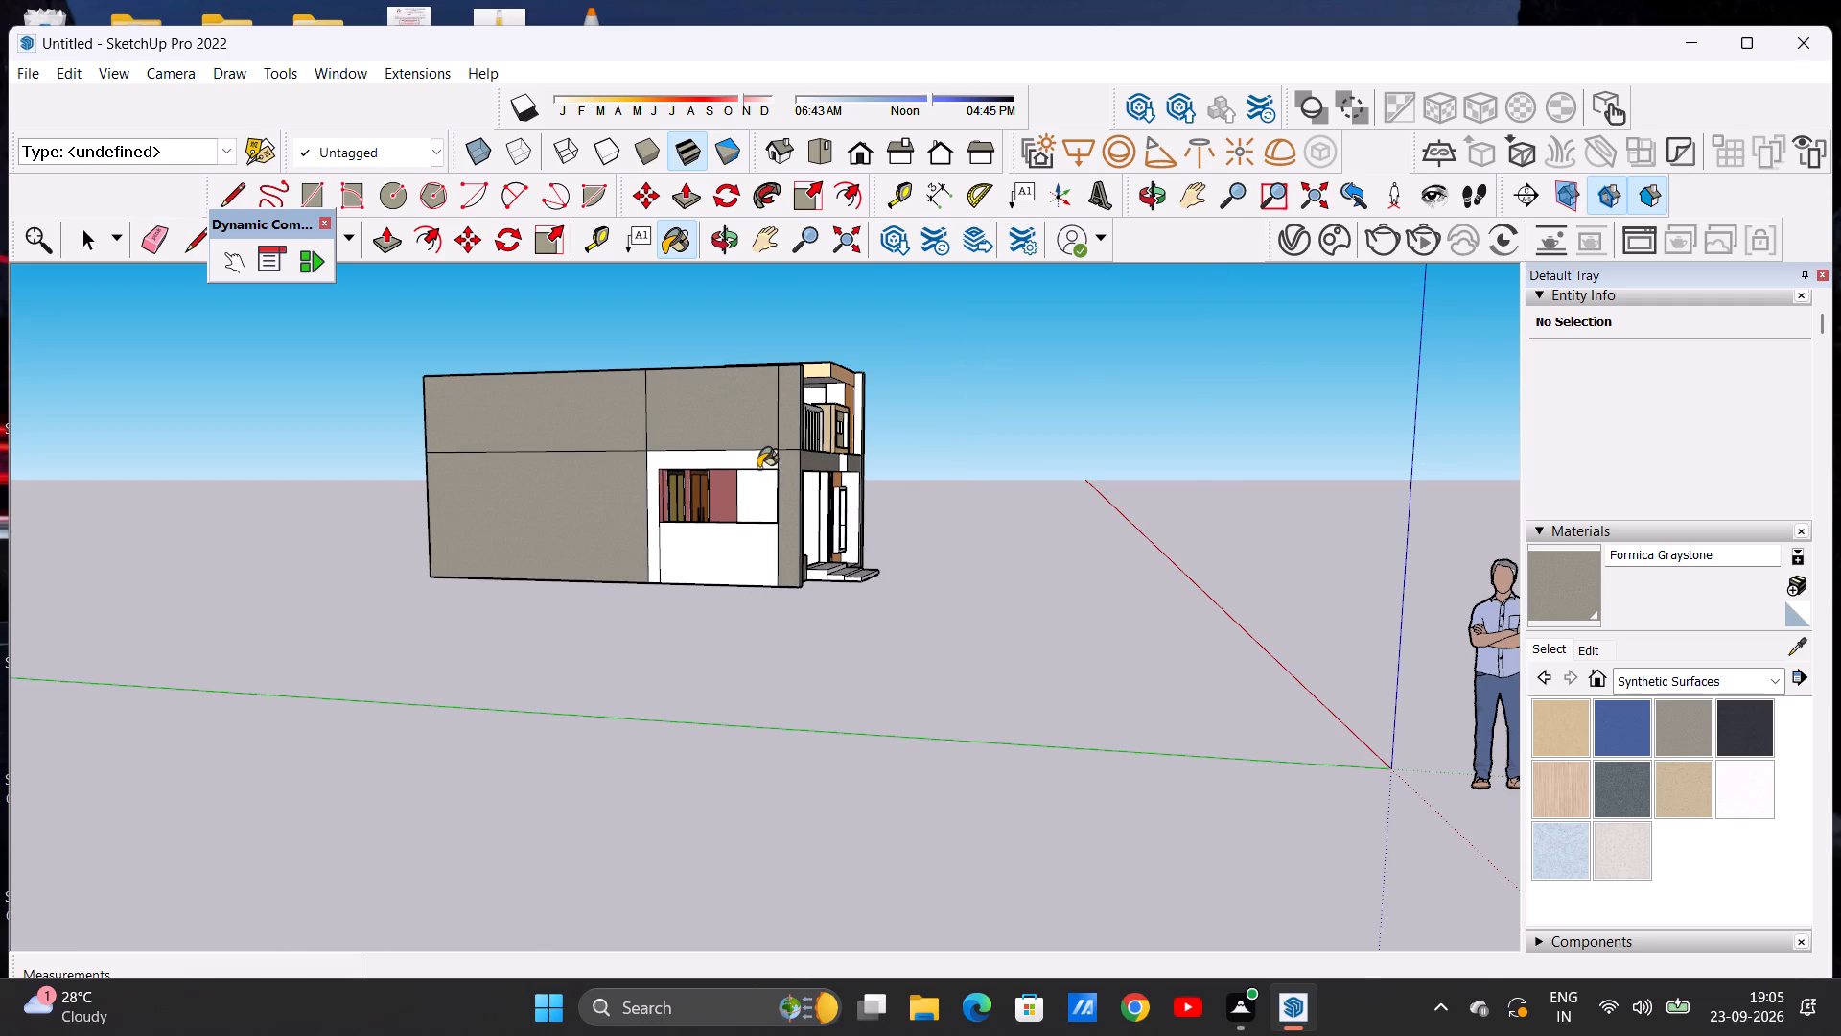
{"action": "left_click", "coordinate": [651, 494]}
{"action": "left_click", "coordinate": [712, 575]}
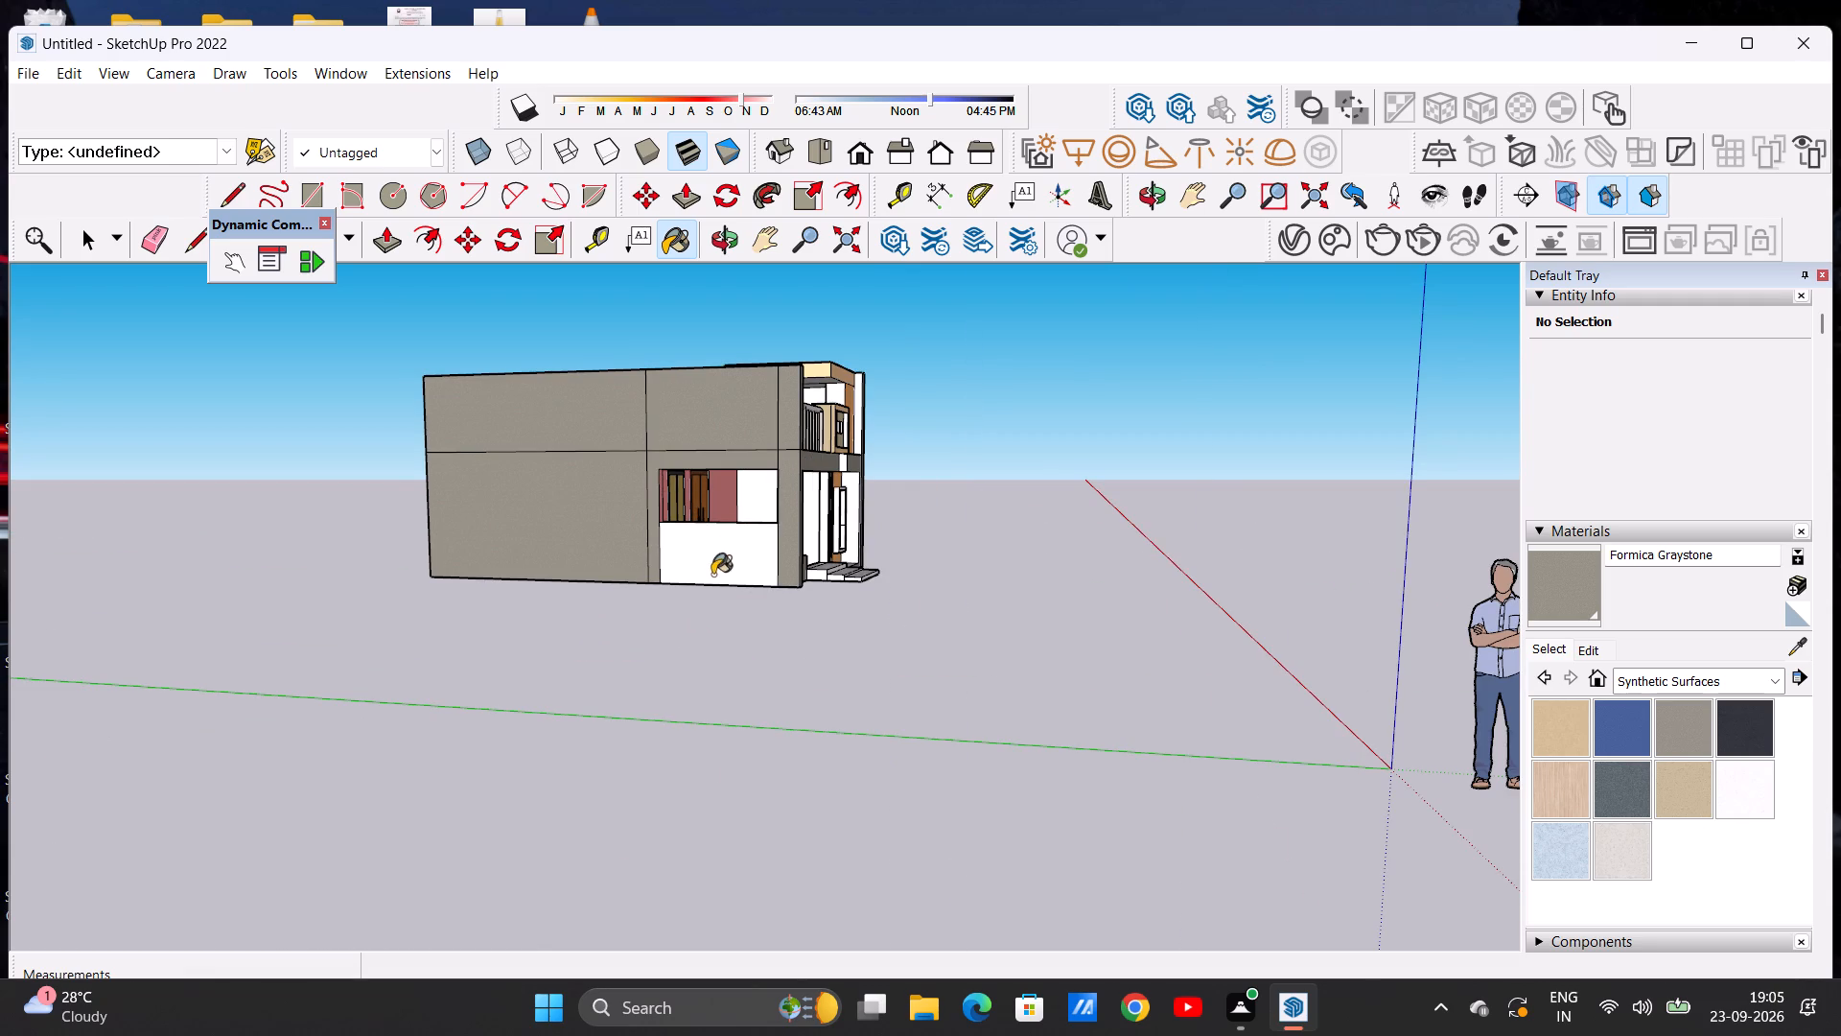
Paint the upper and lower faces of the house's rear exterior wall with Formica Graystone.
{"action": "middle_click_drag", "start_coordinate": [772, 509], "coordinate": [291, 524]}
{"action": "scroll", "coordinate": [402, 518], "scroll_direction": "down", "scroll_amount": 5}
{"action": "scroll", "coordinate": [849, 521], "scroll_direction": "up", "scroll_amount": 2}
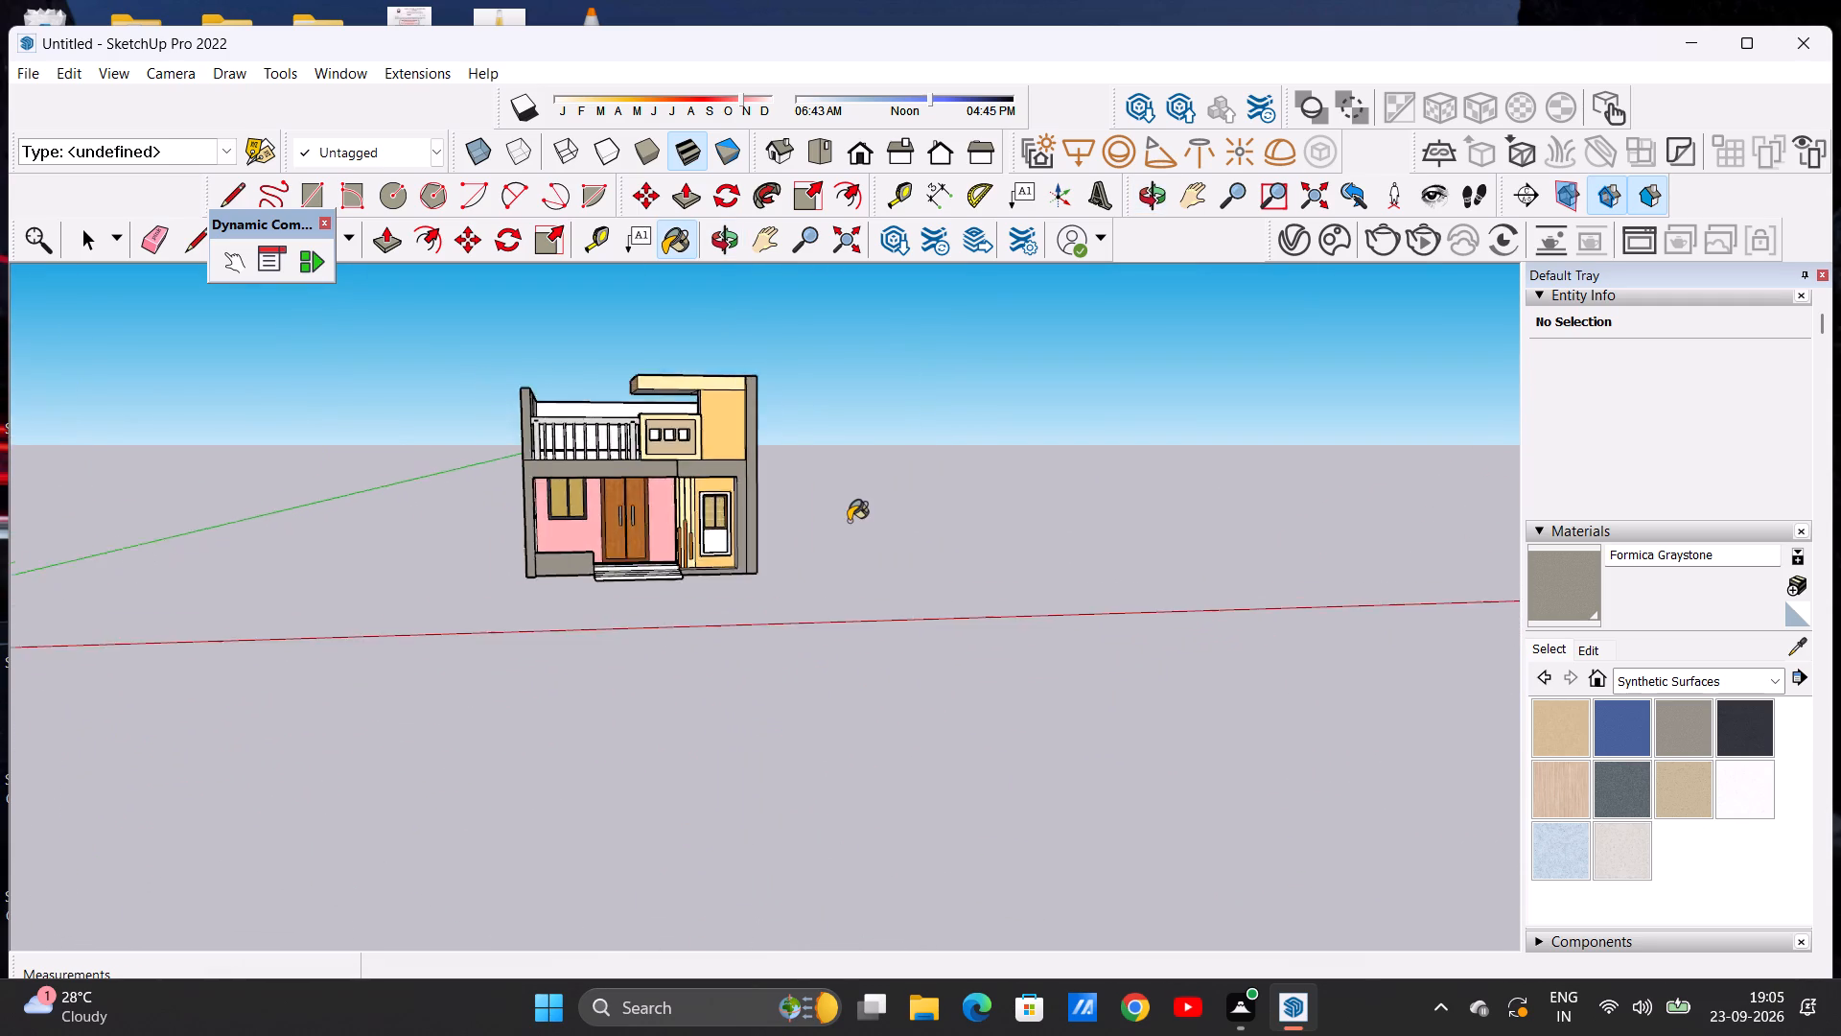
{"action": "scroll", "coordinate": [849, 521], "scroll_direction": "up", "scroll_amount": 3}
{"action": "middle_click_drag", "start_coordinate": [447, 548], "coordinate": [36, 566]}
{"action": "middle_click_drag", "start_coordinate": [1037, 558], "coordinate": [923, 570]}
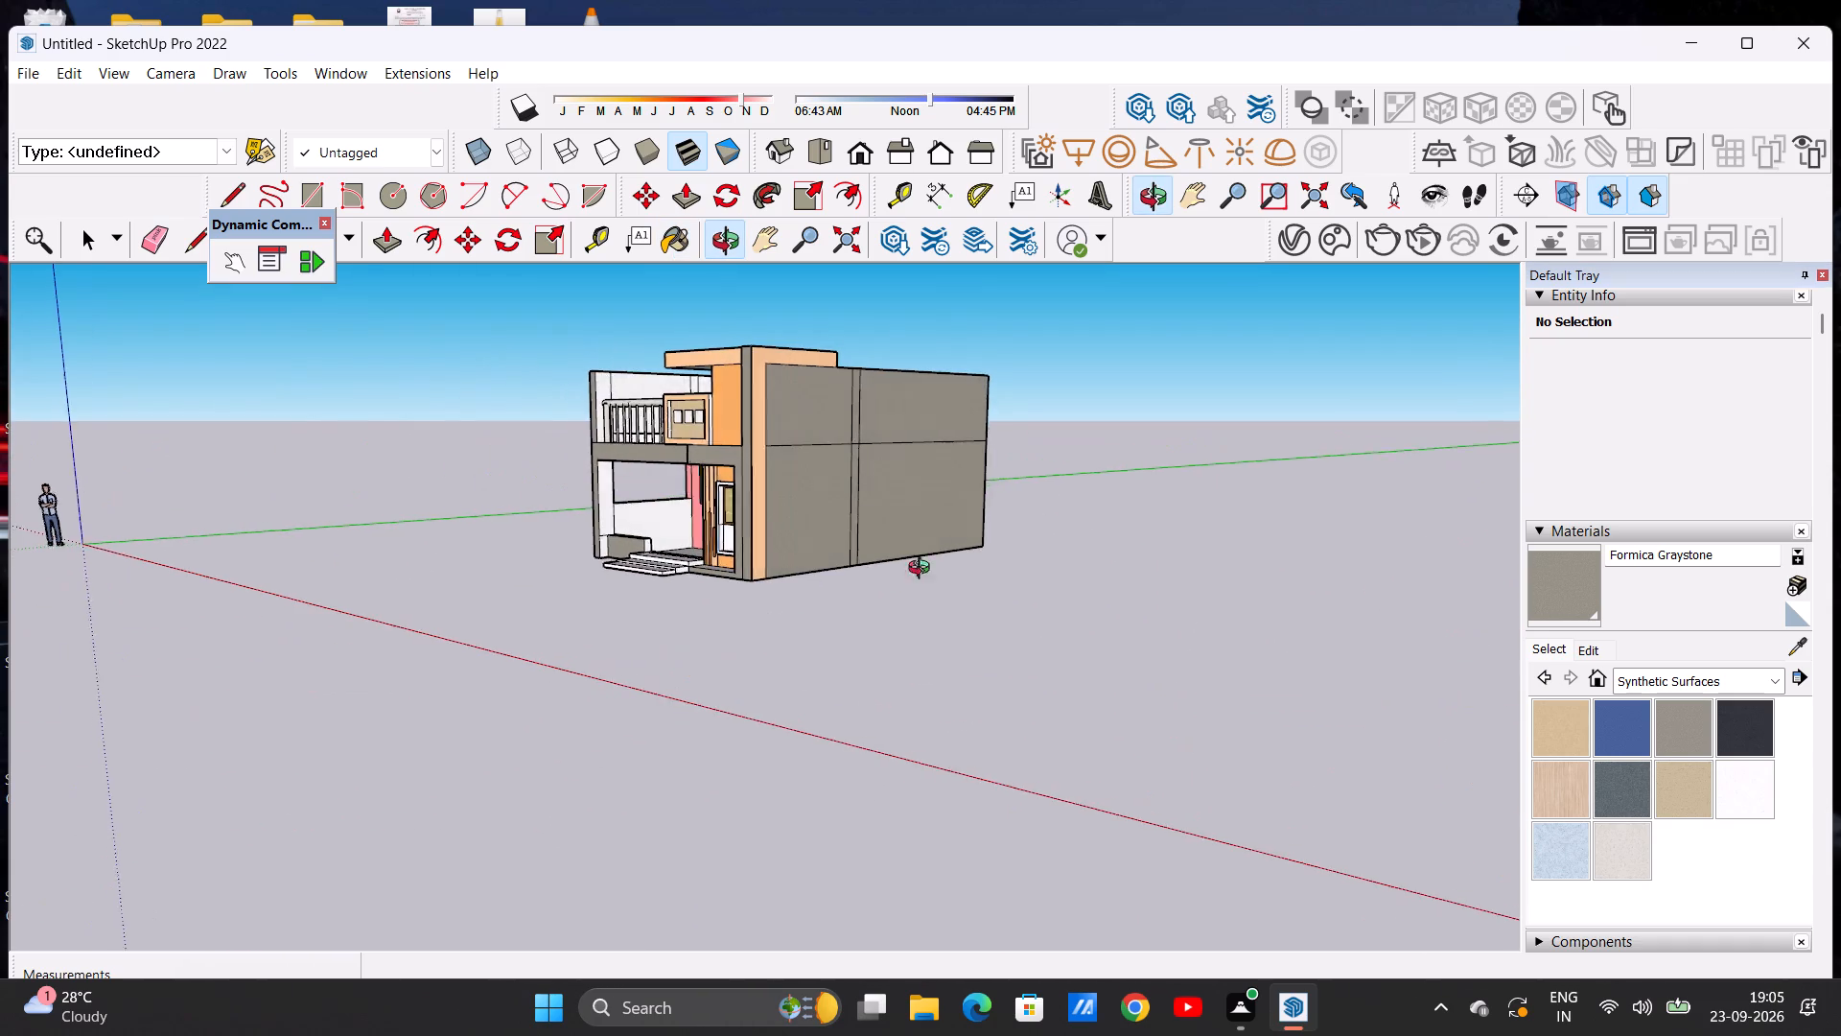
{"action": "middle_click_drag", "start_coordinate": [923, 570], "coordinate": [186, 564]}
{"action": "left_click", "coordinate": [894, 422]}
{"action": "left_click", "coordinate": [922, 536]}
Erase the vertical and horizontal dividing lines on the window-end exterior side wall to make it one plain surface.
{"action": "middle_click_drag", "start_coordinate": [641, 546], "coordinate": [1290, 502]}
{"action": "middle_click_drag", "start_coordinate": [661, 506], "coordinate": [1040, 570]}
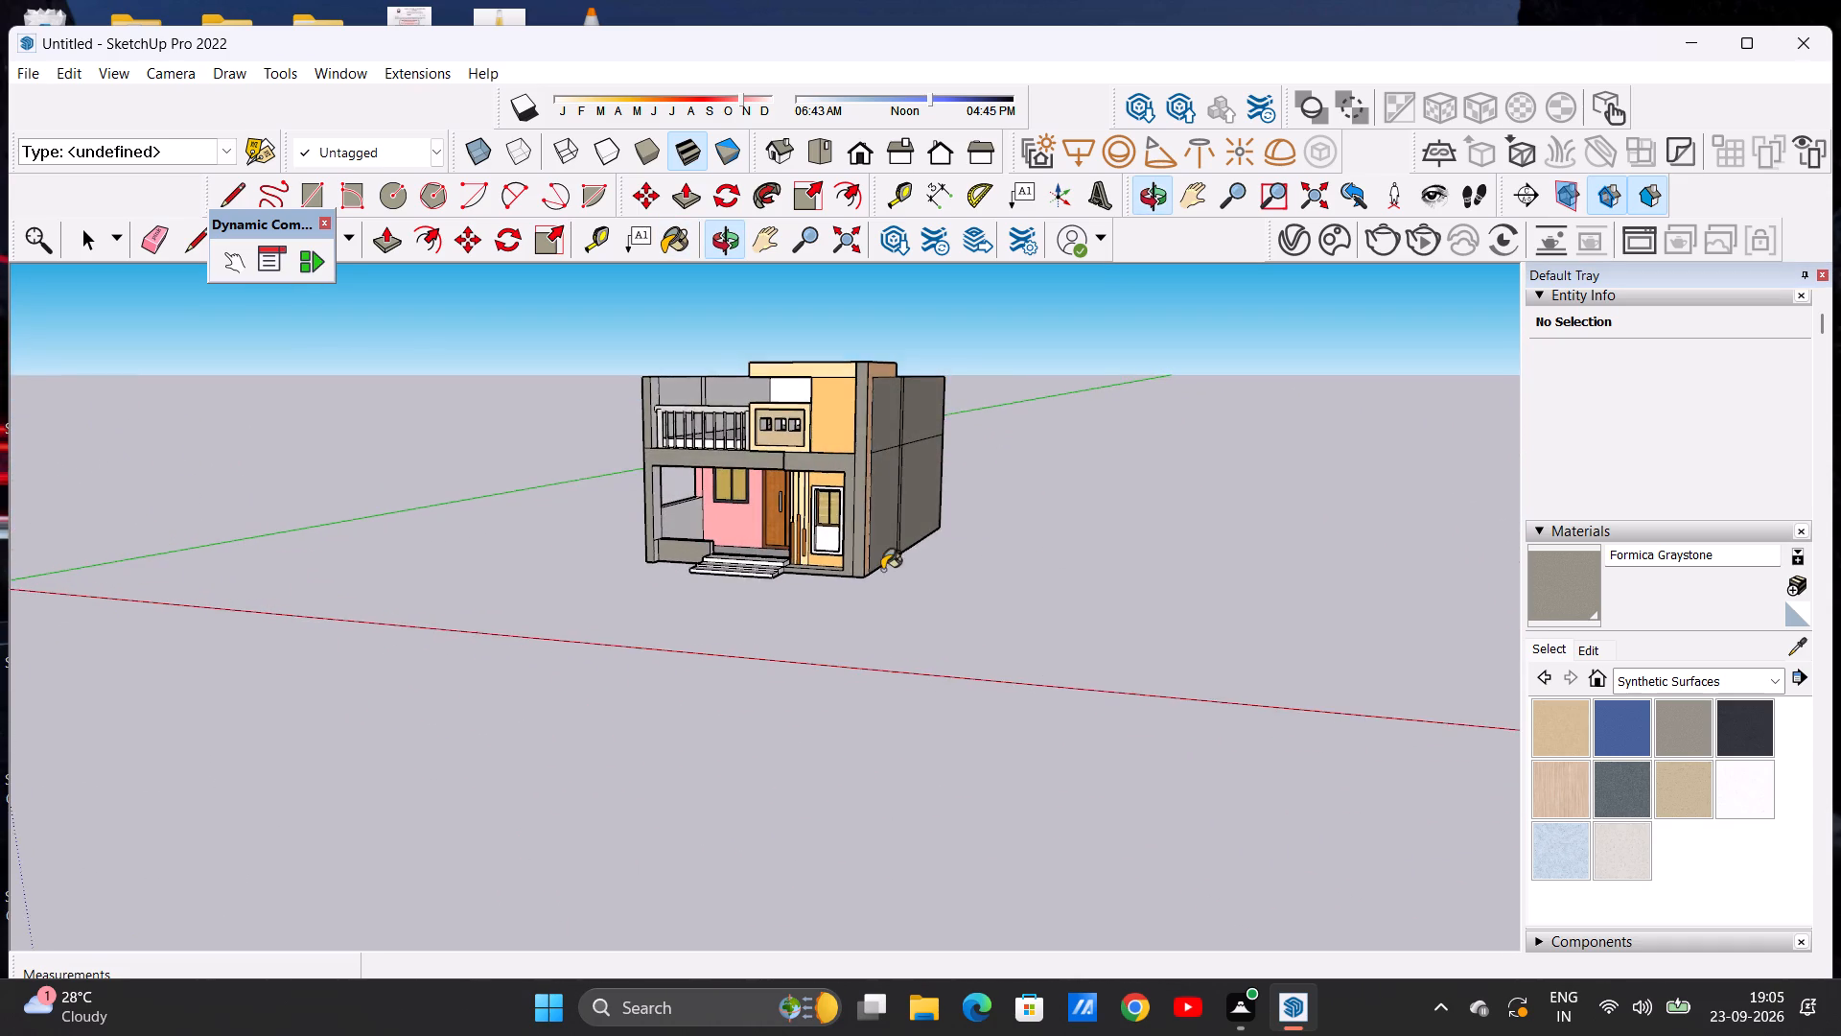
{"action": "scroll", "coordinate": [882, 570], "scroll_direction": "up", "scroll_amount": 4}
{"action": "scroll", "coordinate": [835, 589], "scroll_direction": "down", "scroll_amount": 1}
{"action": "middle_click_drag", "start_coordinate": [839, 590], "coordinate": [920, 596]}
{"action": "middle_click_drag", "start_coordinate": [921, 601], "coordinate": [732, 672]}
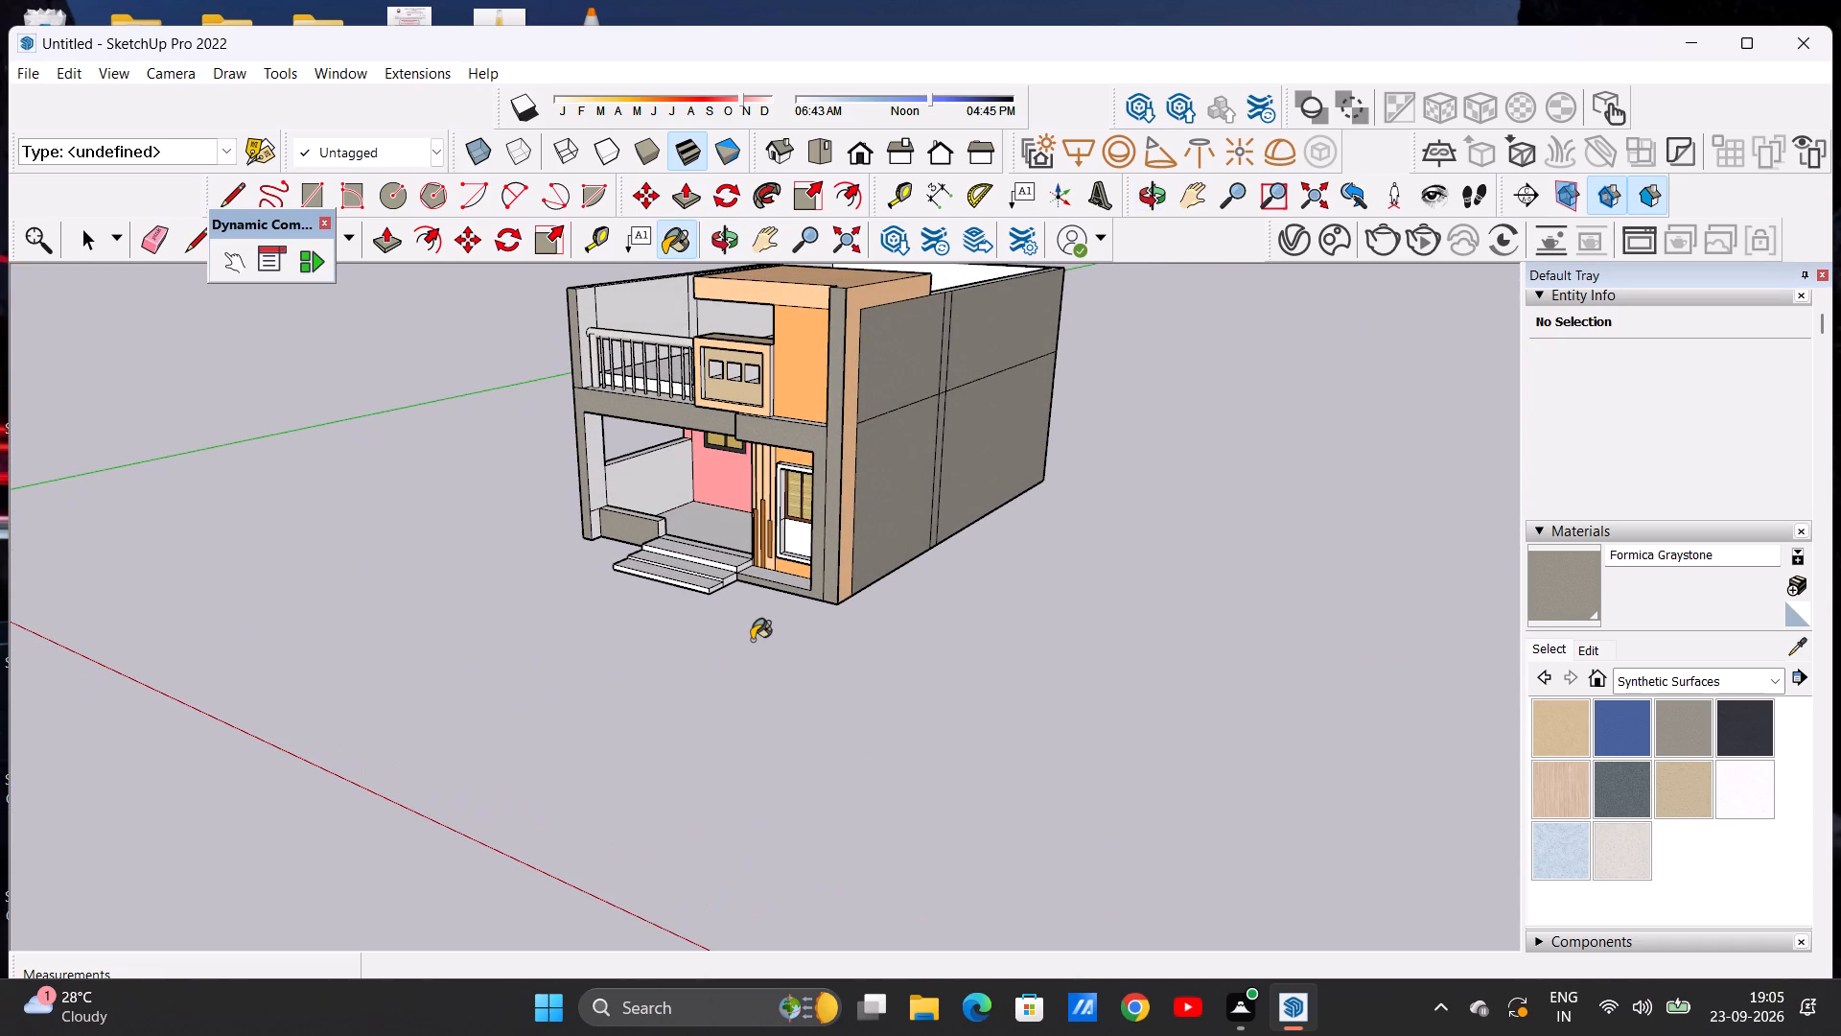
{"action": "key", "text": "space"}
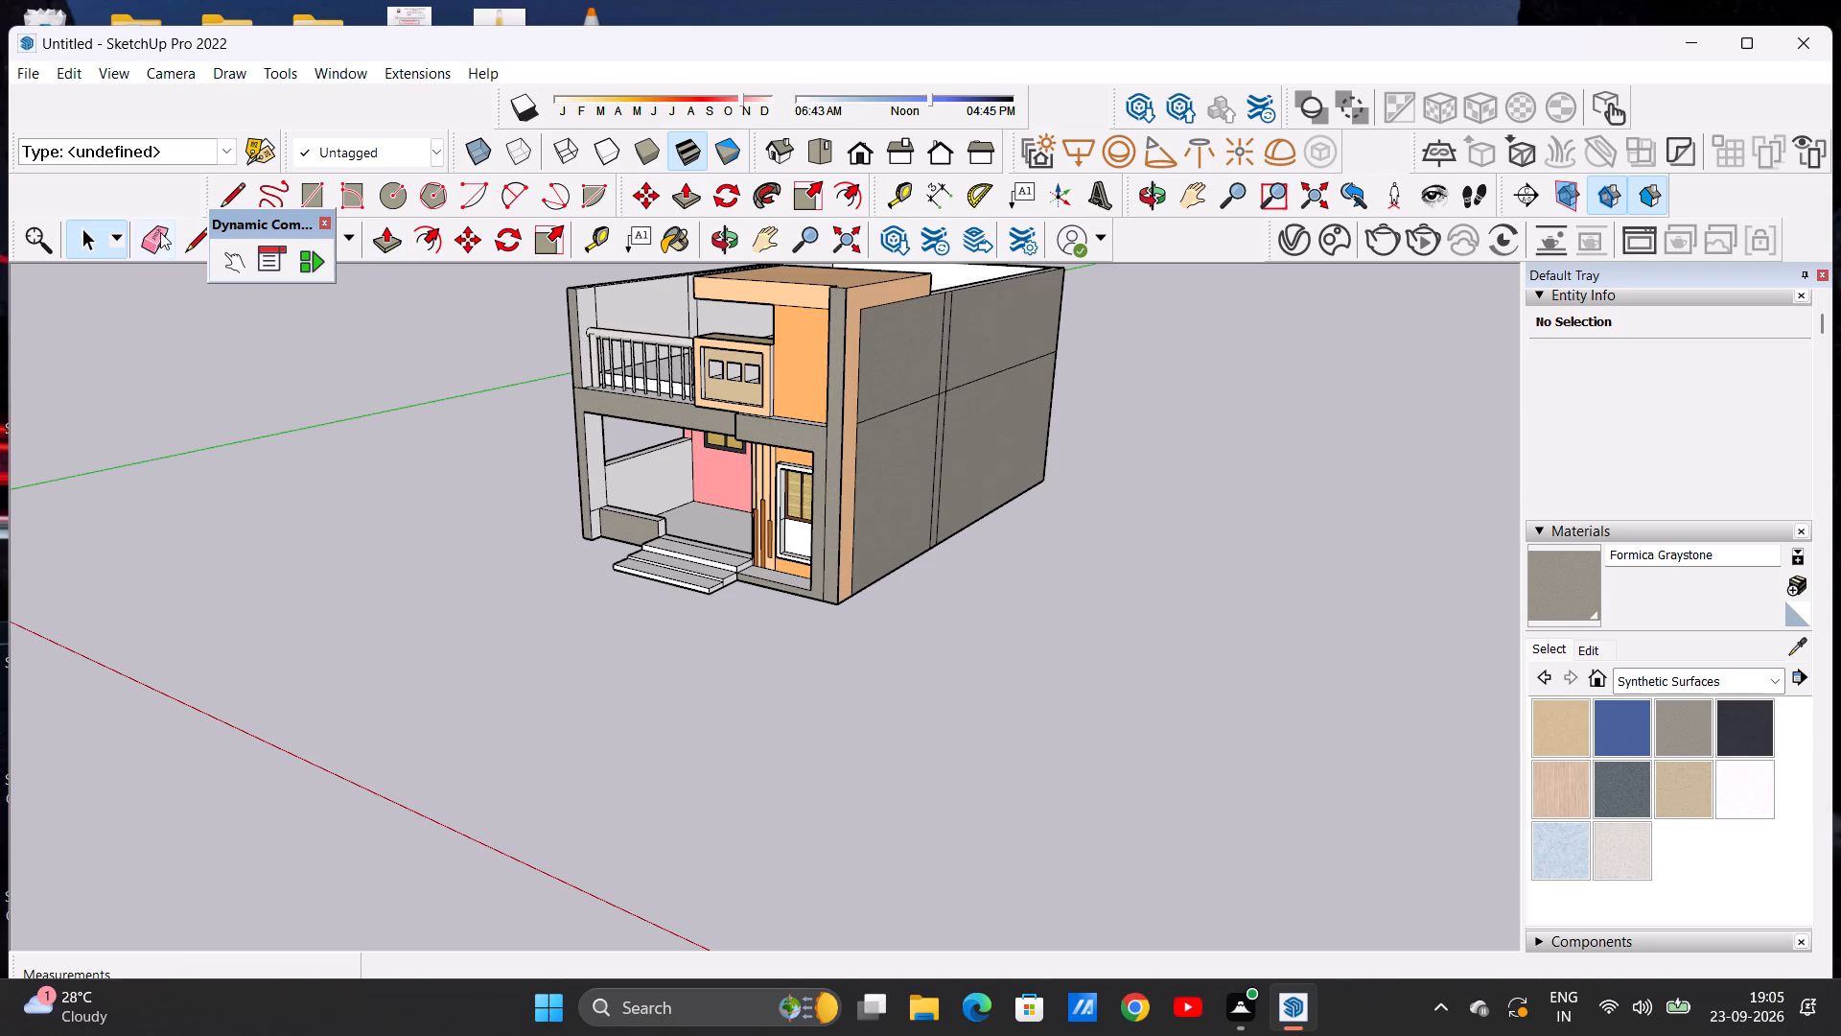
{"action": "left_click", "coordinate": [142, 239]}
{"action": "left_click_drag", "start_coordinate": [1000, 457], "coordinate": [901, 511]}
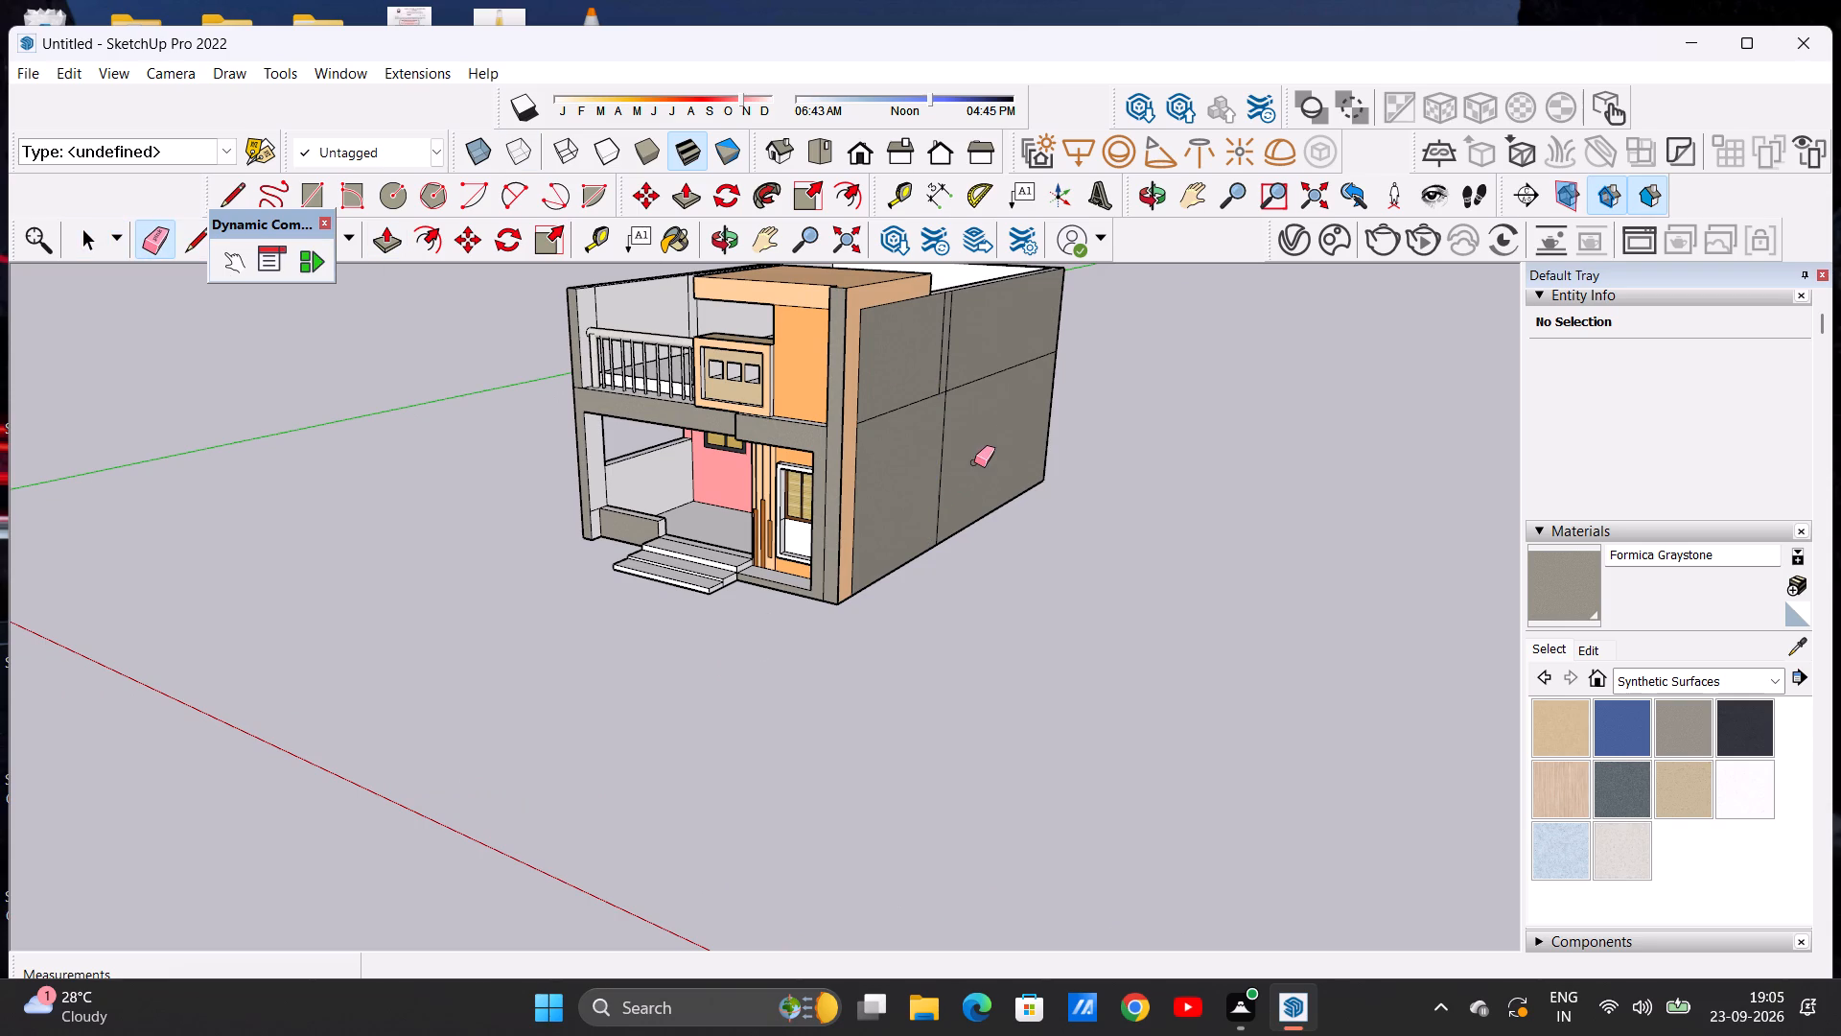
{"action": "left_click_drag", "start_coordinate": [974, 462], "coordinate": [927, 496]}
{"action": "left_click_drag", "start_coordinate": [973, 365], "coordinate": [884, 432]}
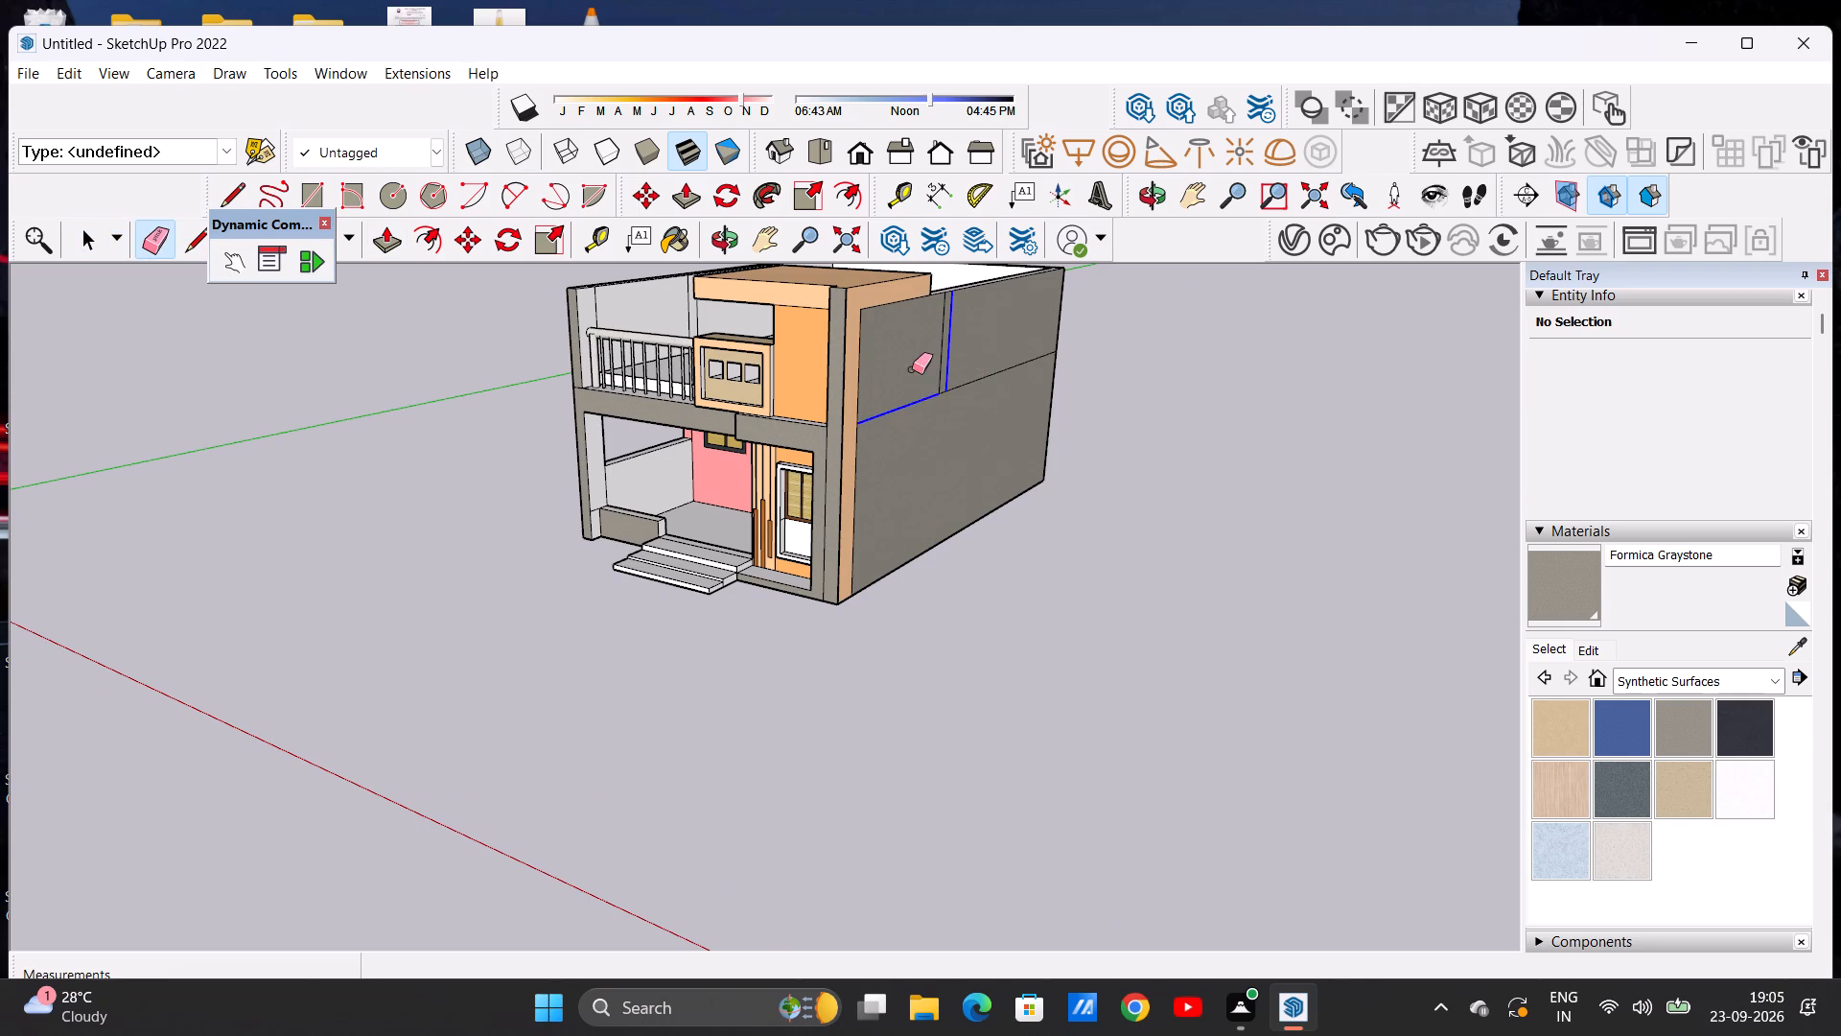
{"action": "left_click_drag", "start_coordinate": [912, 369], "coordinate": [1006, 388]}
Examine the front facade, porch, entrance steps and window recess from the porch side for surfaces still unpainted.
{"action": "scroll", "coordinate": [965, 375], "scroll_direction": "down", "scroll_amount": 3}
{"action": "middle_click_drag", "start_coordinate": [849, 491], "coordinate": [1161, 408]}
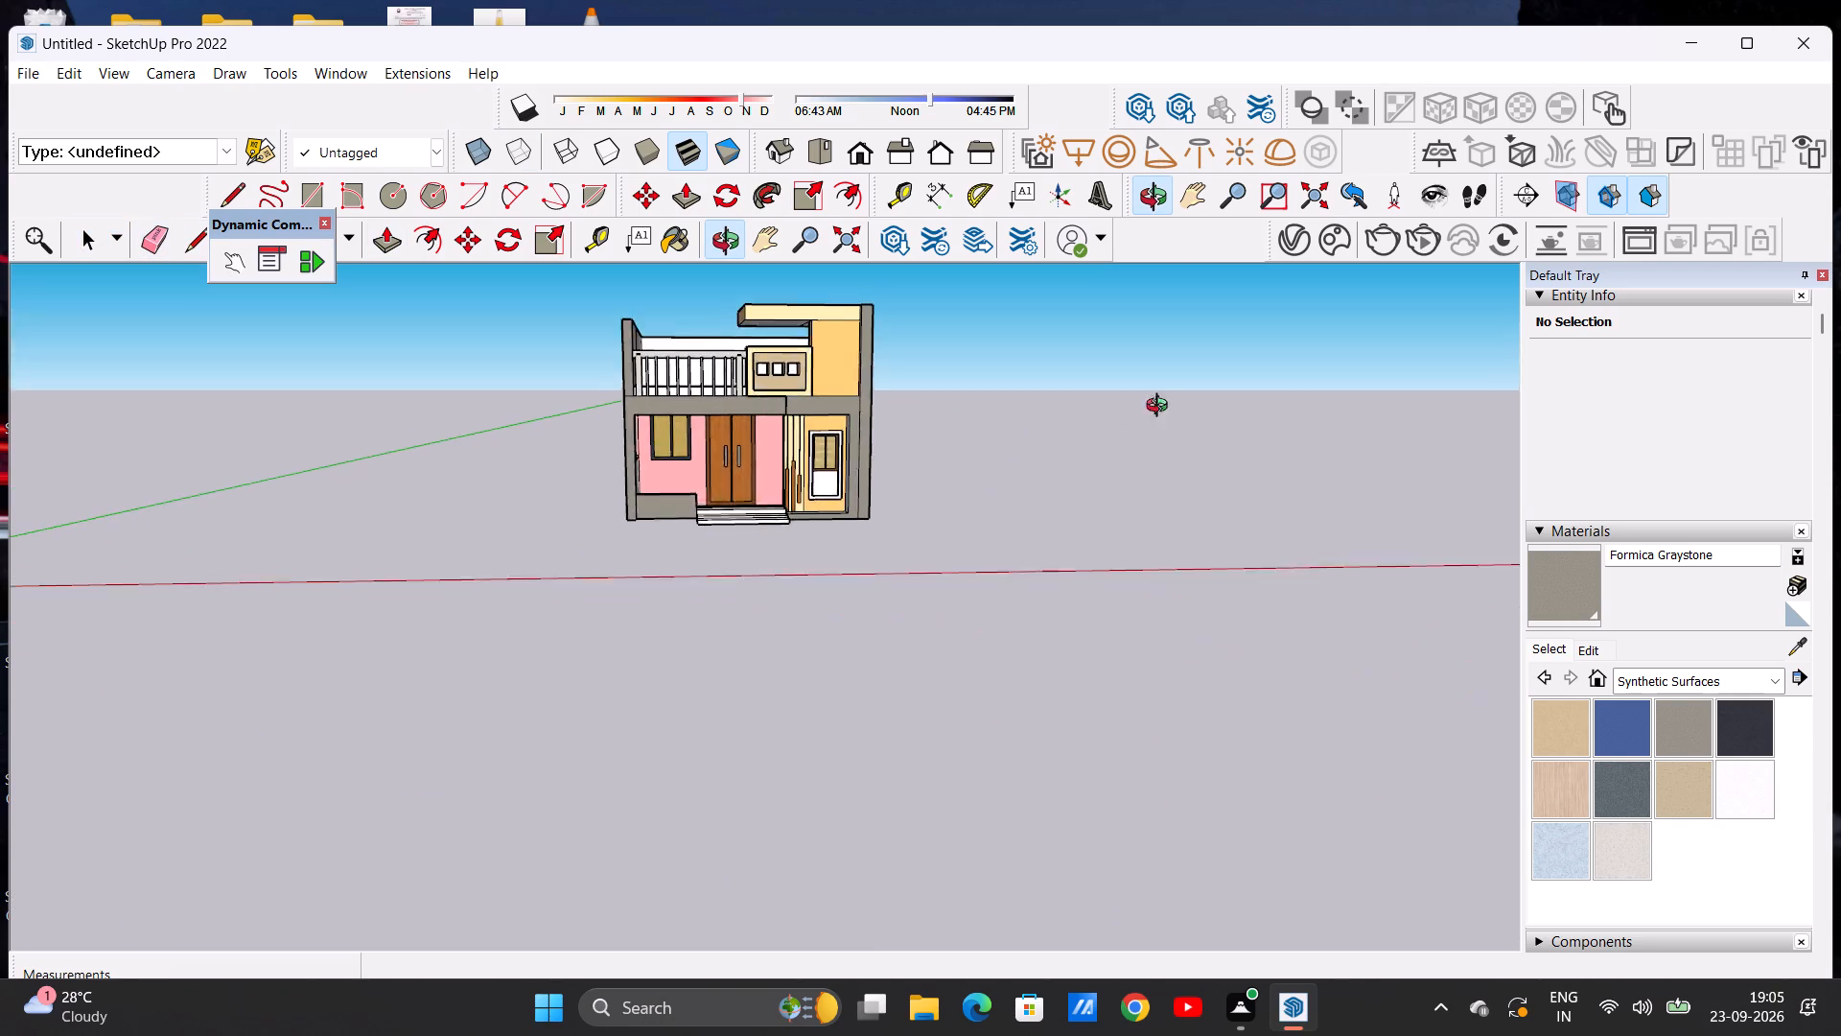
{"action": "middle_click_drag", "start_coordinate": [1161, 408], "coordinate": [1225, 406]}
{"action": "middle_click_drag", "start_coordinate": [607, 524], "coordinate": [804, 536]}
{"action": "scroll", "coordinate": [730, 459], "scroll_direction": "up", "scroll_amount": 7}
{"action": "middle_click_drag", "start_coordinate": [806, 487], "coordinate": [825, 483]}
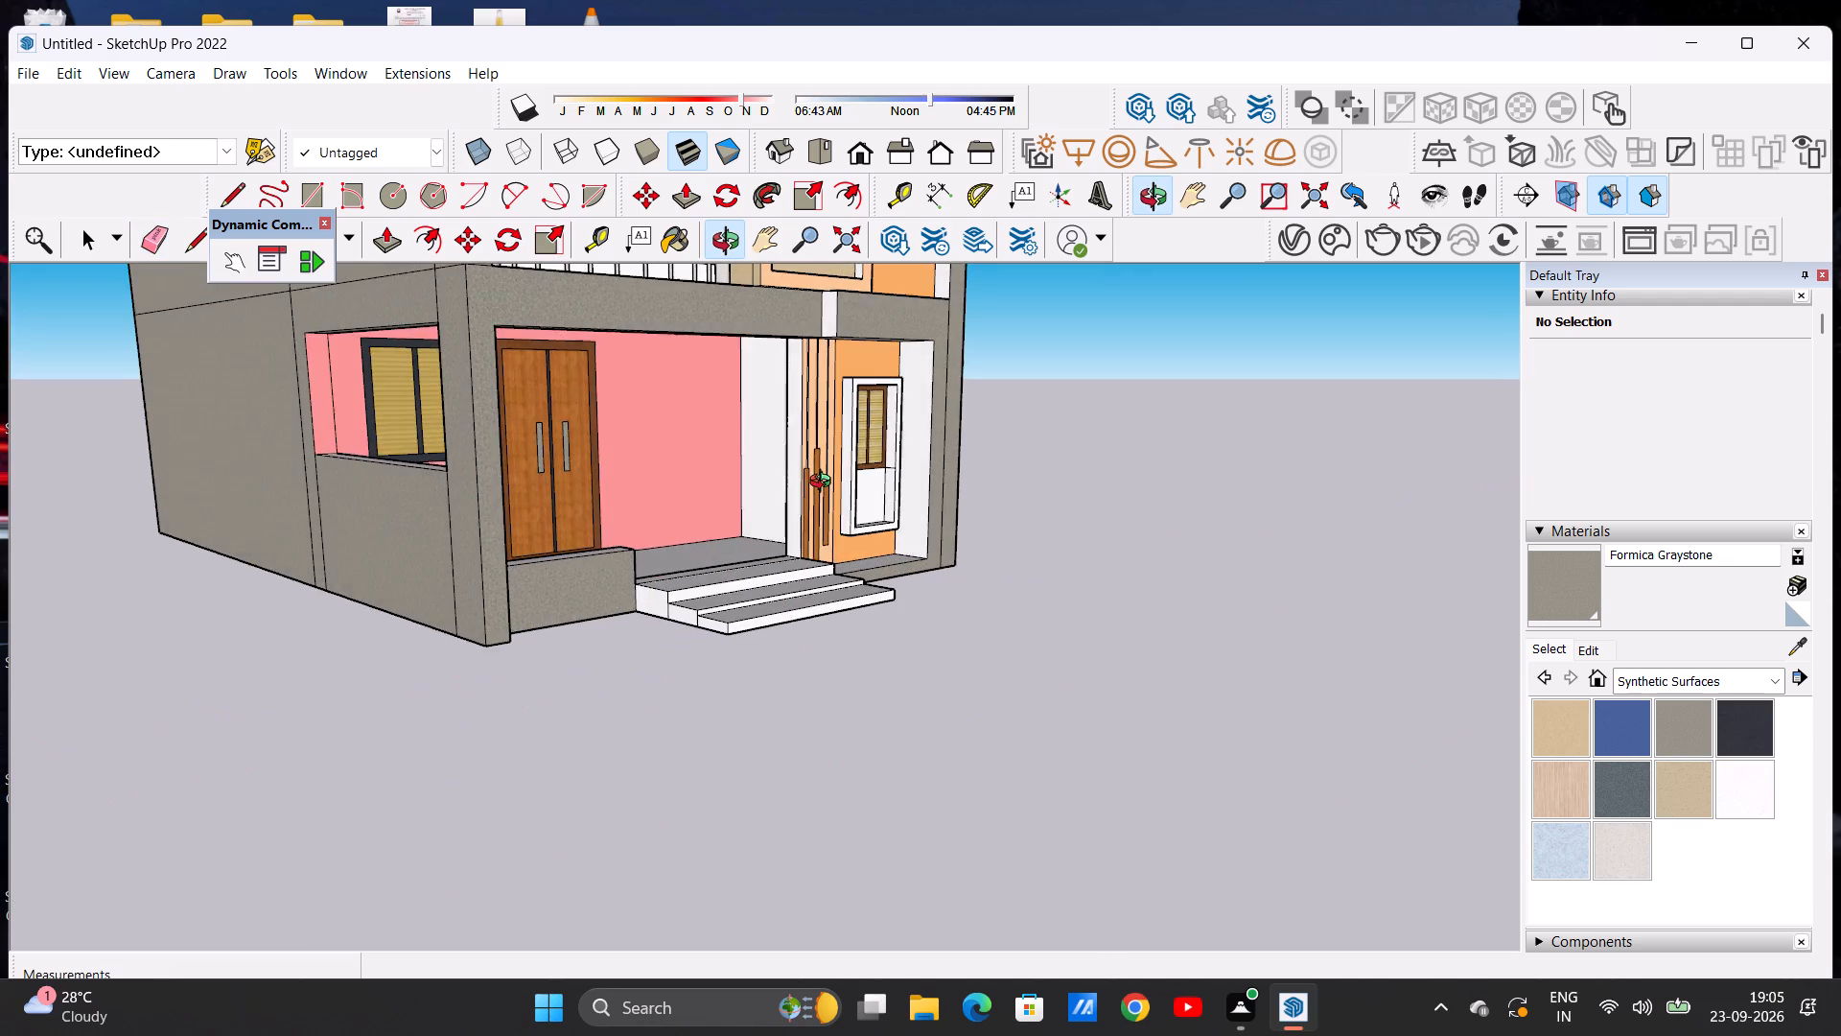
{"action": "middle_click_drag", "start_coordinate": [825, 483], "coordinate": [841, 568]}
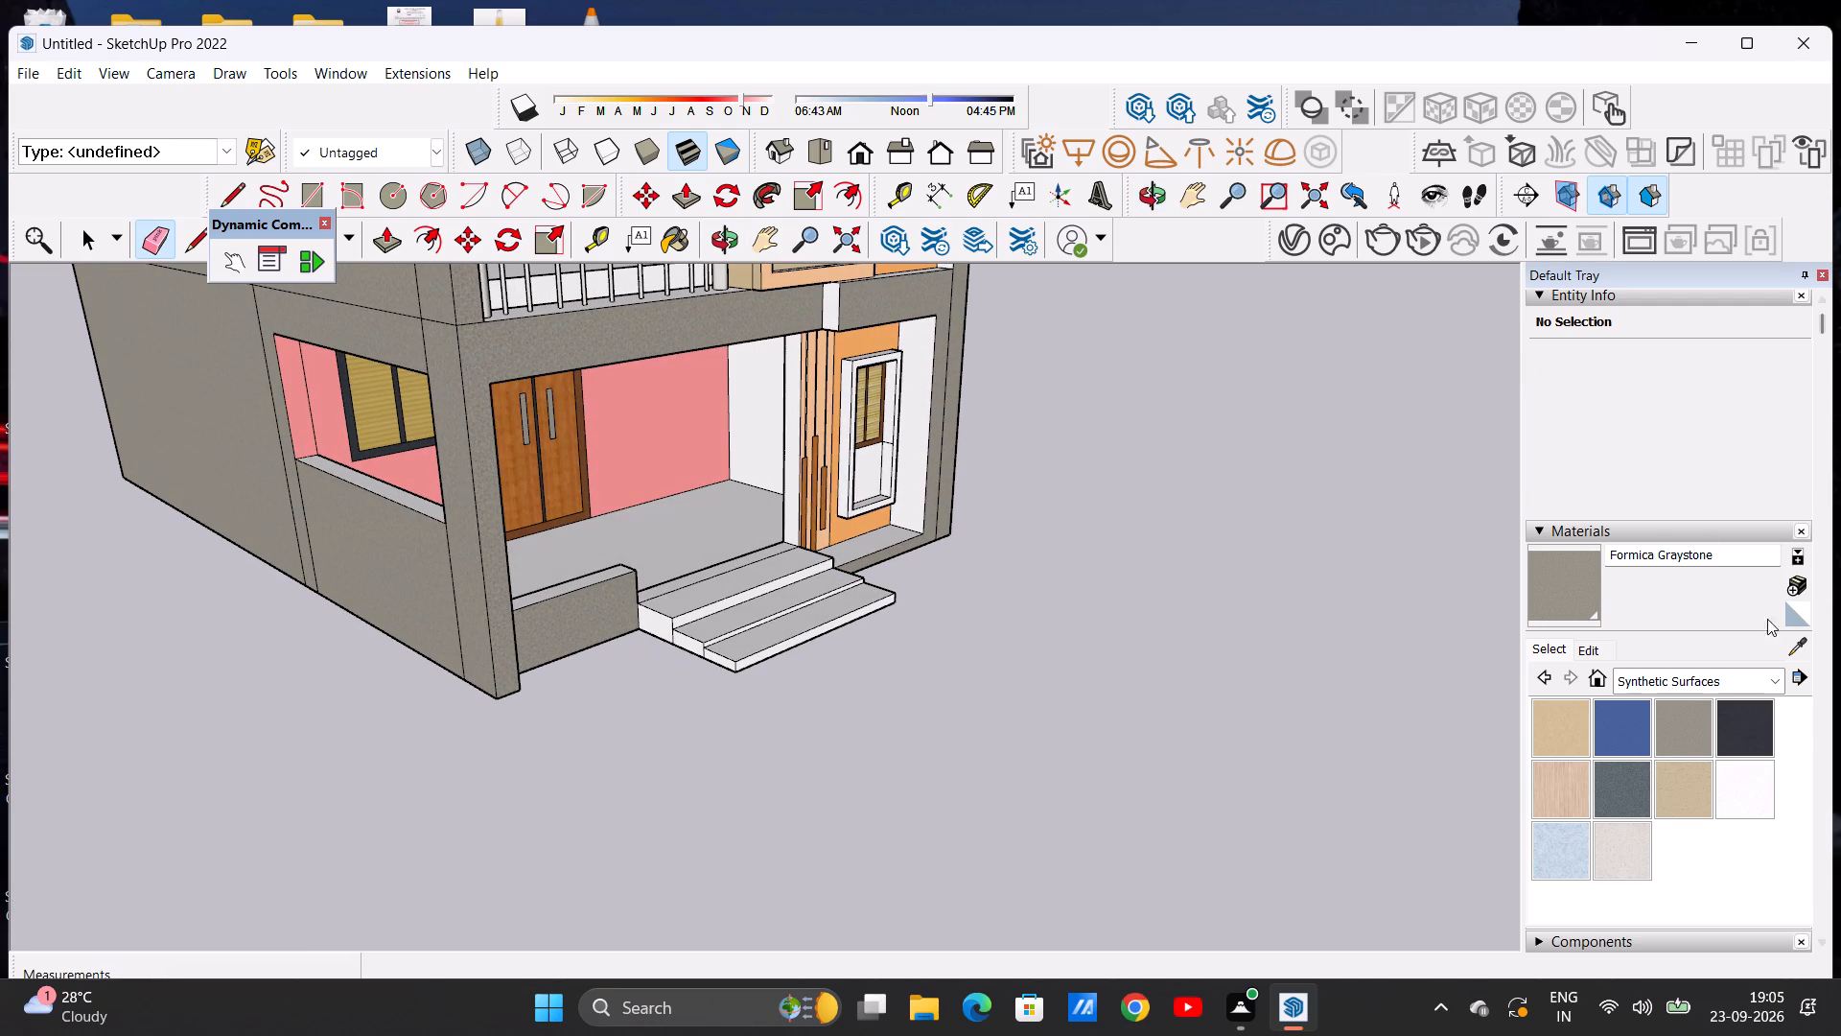
{"action": "scroll", "coordinate": [944, 584], "scroll_direction": "down", "scroll_amount": 4}
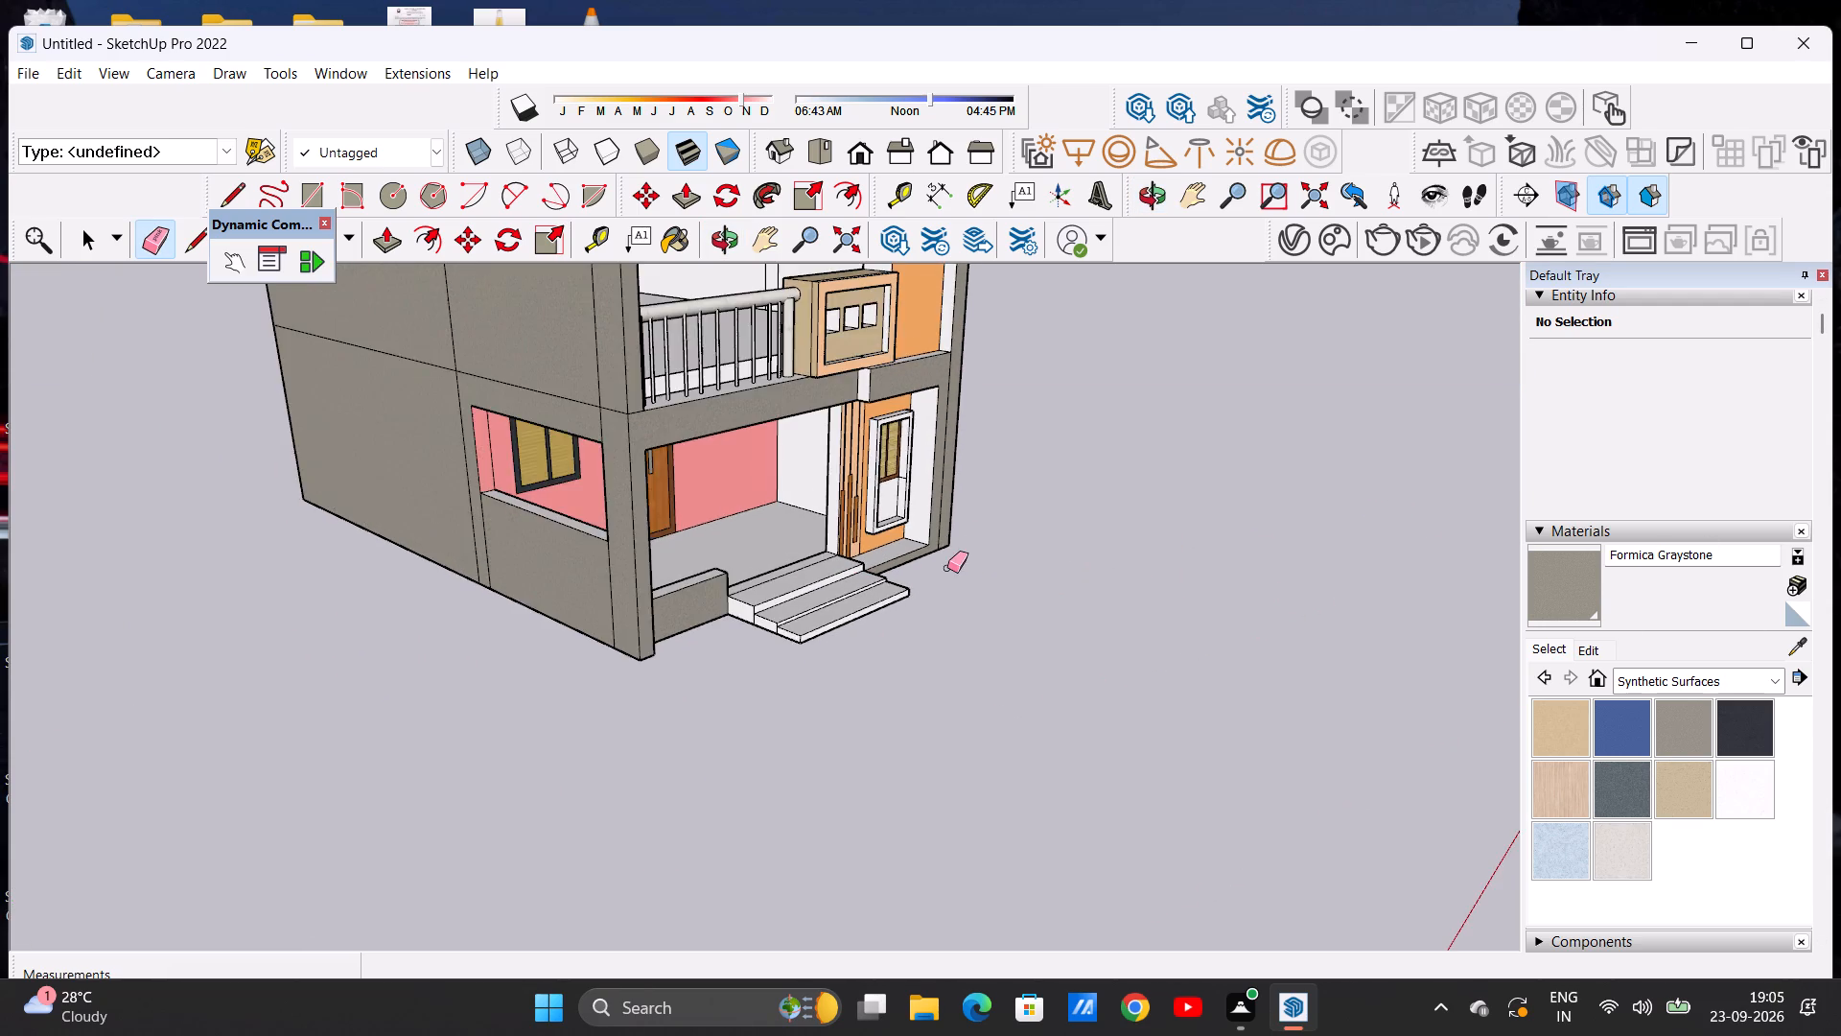
{"action": "scroll", "coordinate": [947, 568], "scroll_direction": "down", "scroll_amount": 4}
{"action": "scroll", "coordinate": [935, 530], "scroll_direction": "up", "scroll_amount": 11}
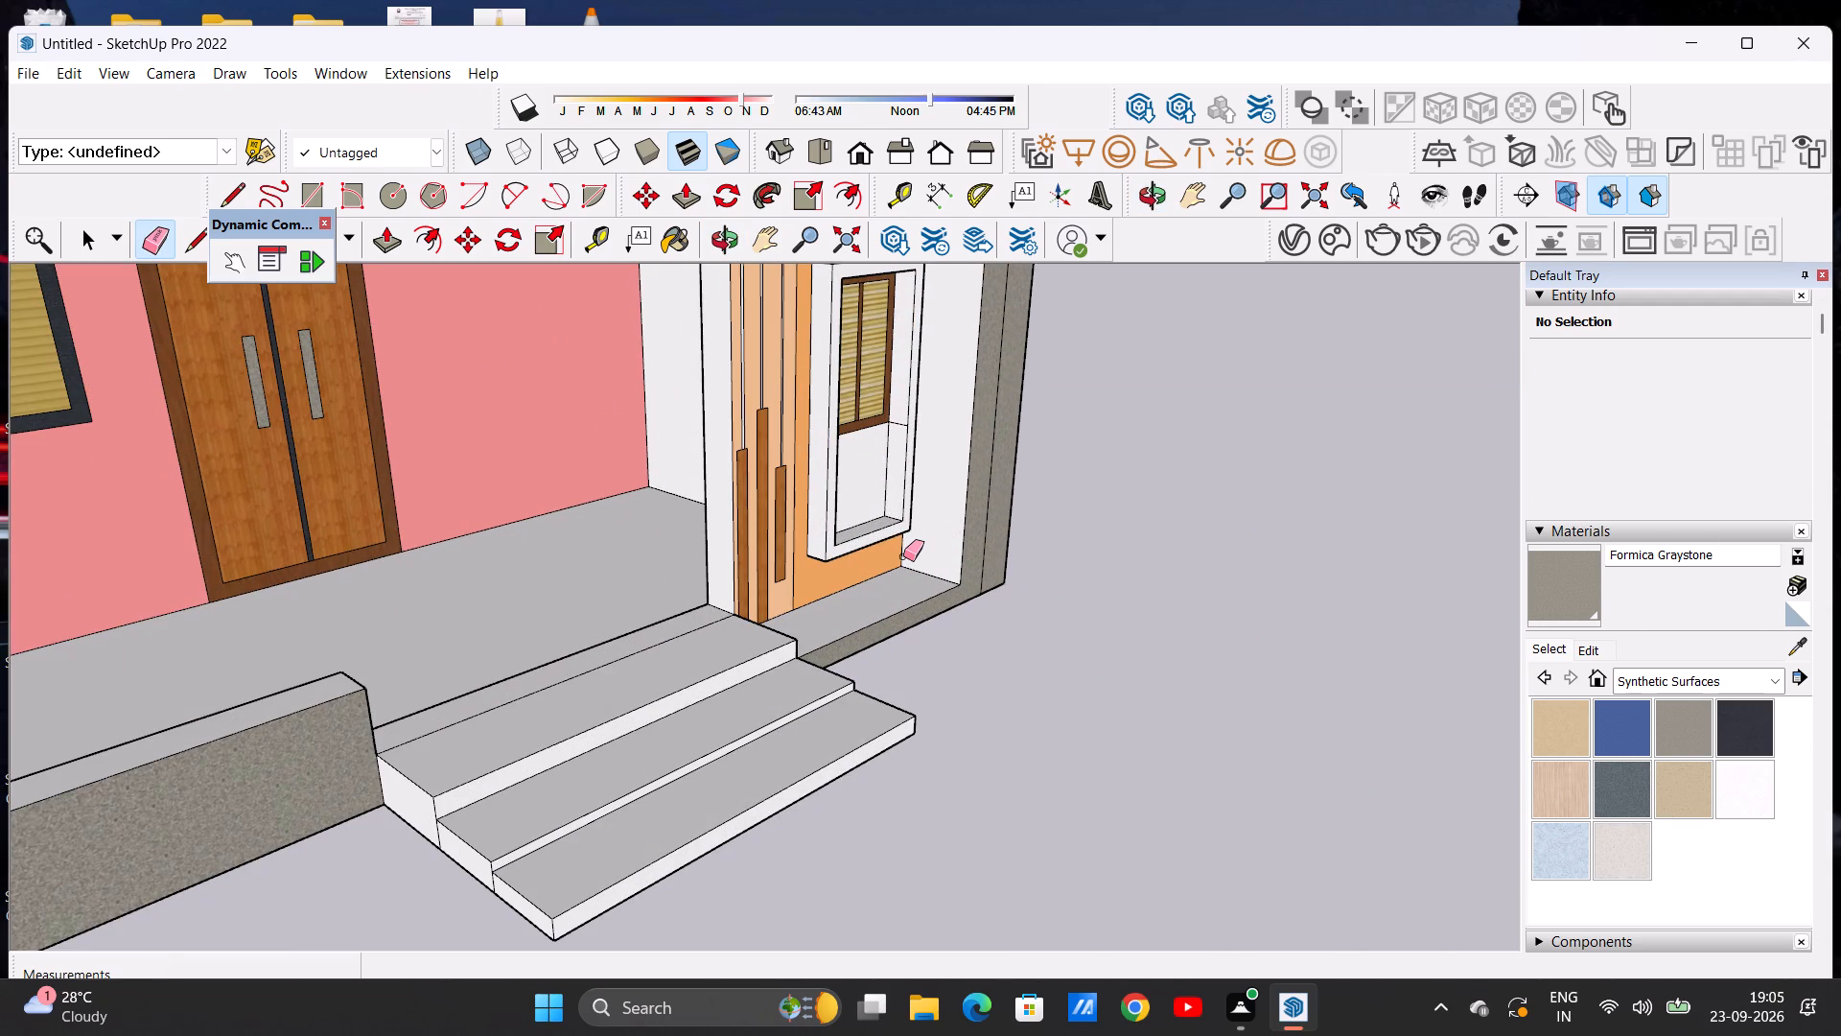
{"action": "key", "text": "space"}
{"action": "scroll", "coordinate": [697, 534], "scroll_direction": "down", "scroll_amount": 10}
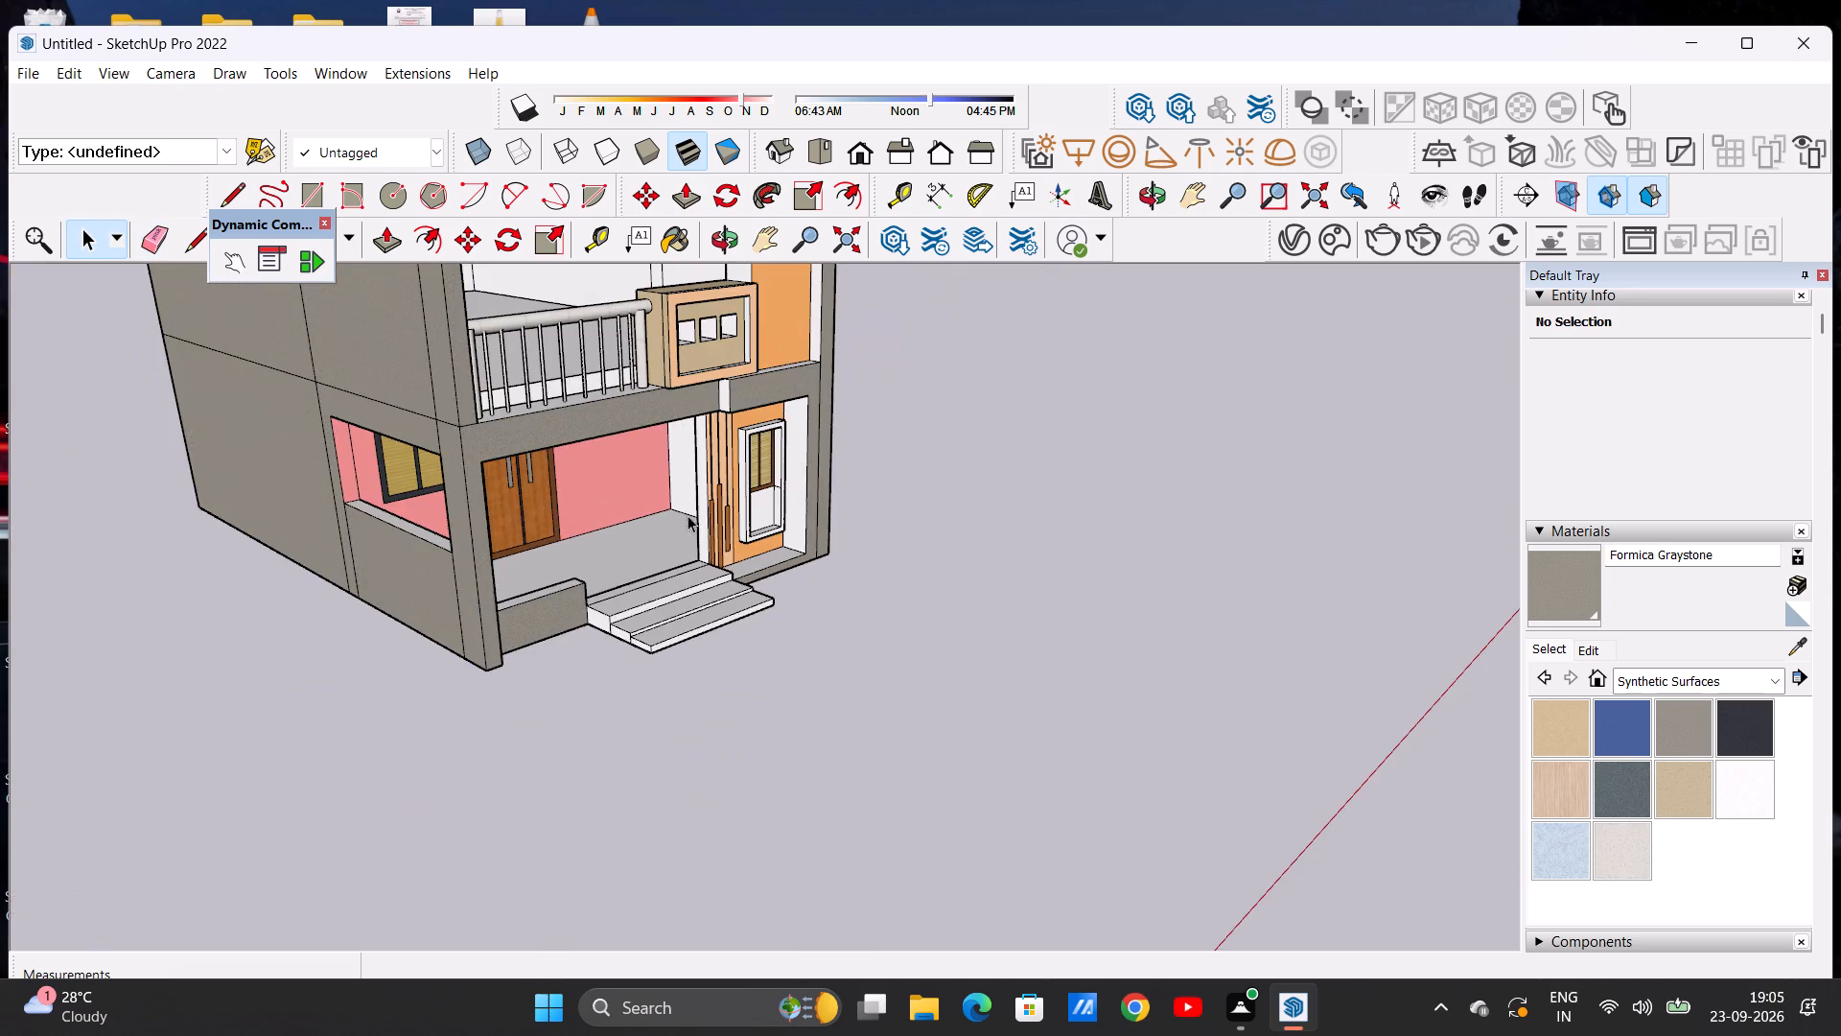
{"action": "scroll", "coordinate": [678, 477], "scroll_direction": "up", "scroll_amount": 5}
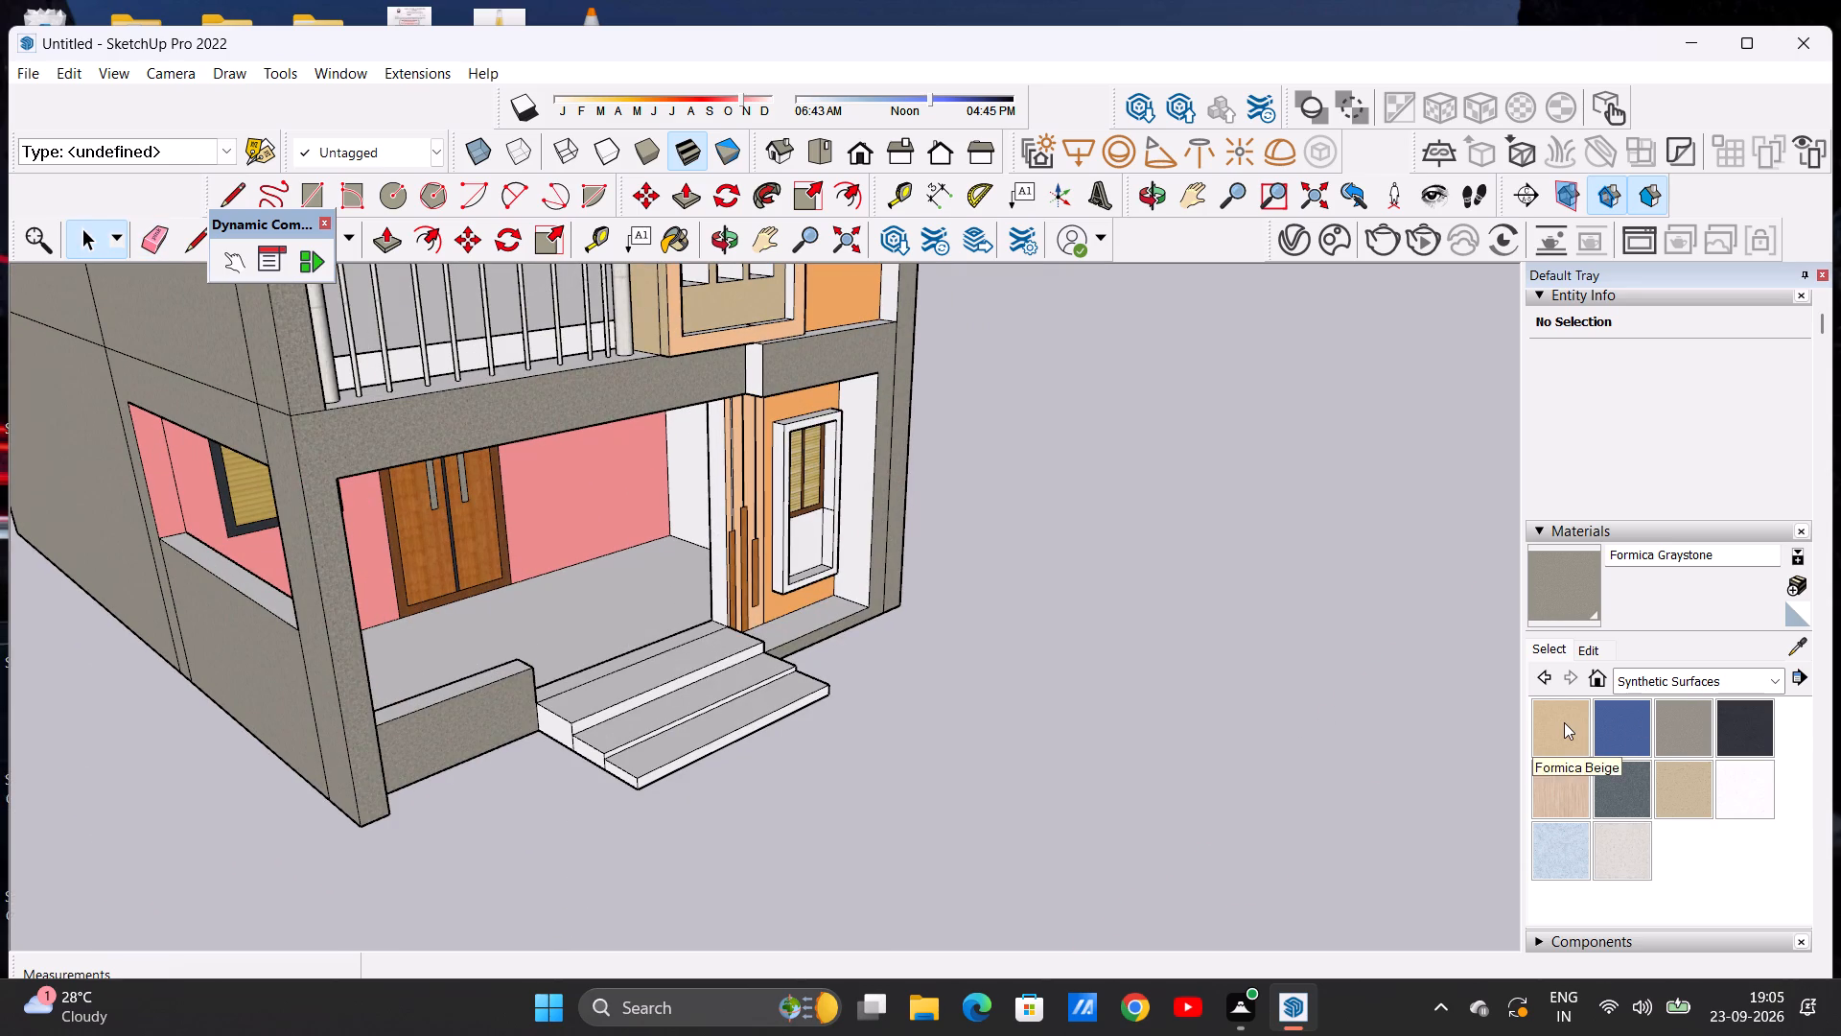
Paint the window recess side wall, the slatted panel's side edge and the adjoining inner porch wall with Formica Beige.
{"action": "left_click_drag", "start_coordinate": [1564, 722], "coordinate": [1565, 731]}
{"action": "scroll", "coordinate": [798, 568], "scroll_direction": "up", "scroll_amount": 5}
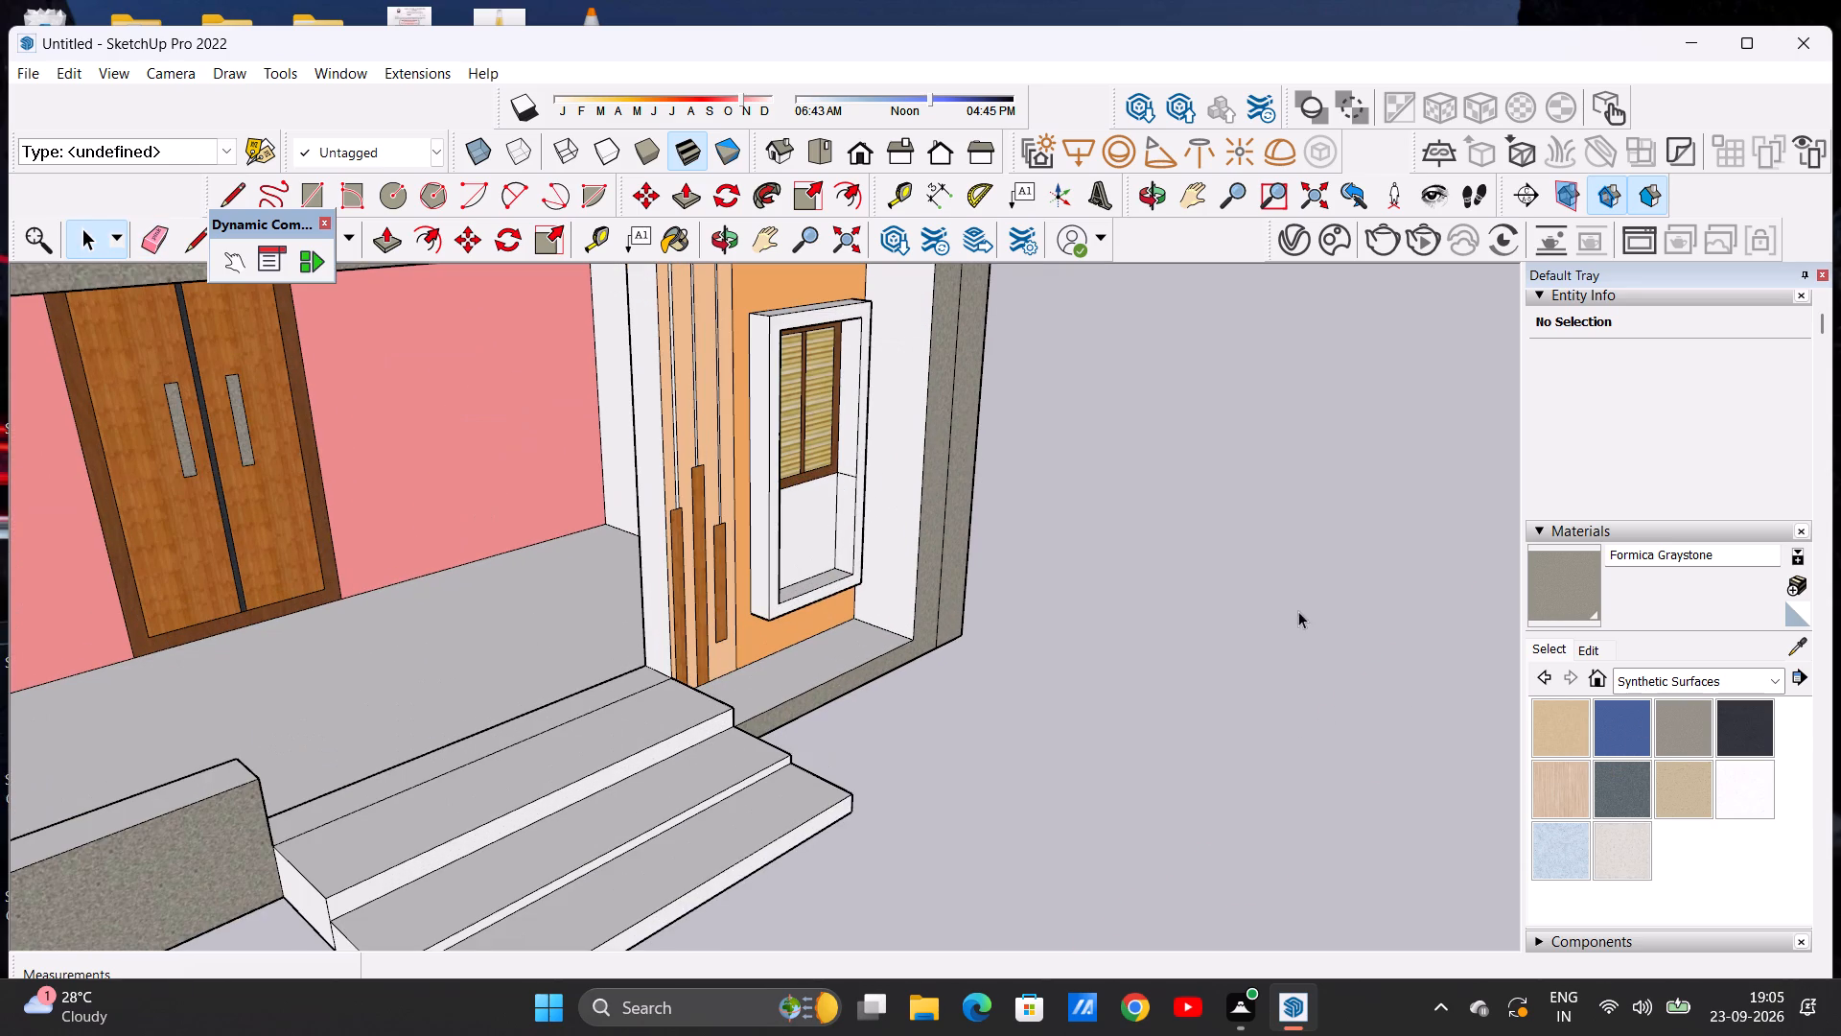
{"action": "left_click", "coordinate": [1549, 721]}
{"action": "scroll", "coordinate": [949, 558], "scroll_direction": "down", "scroll_amount": 5}
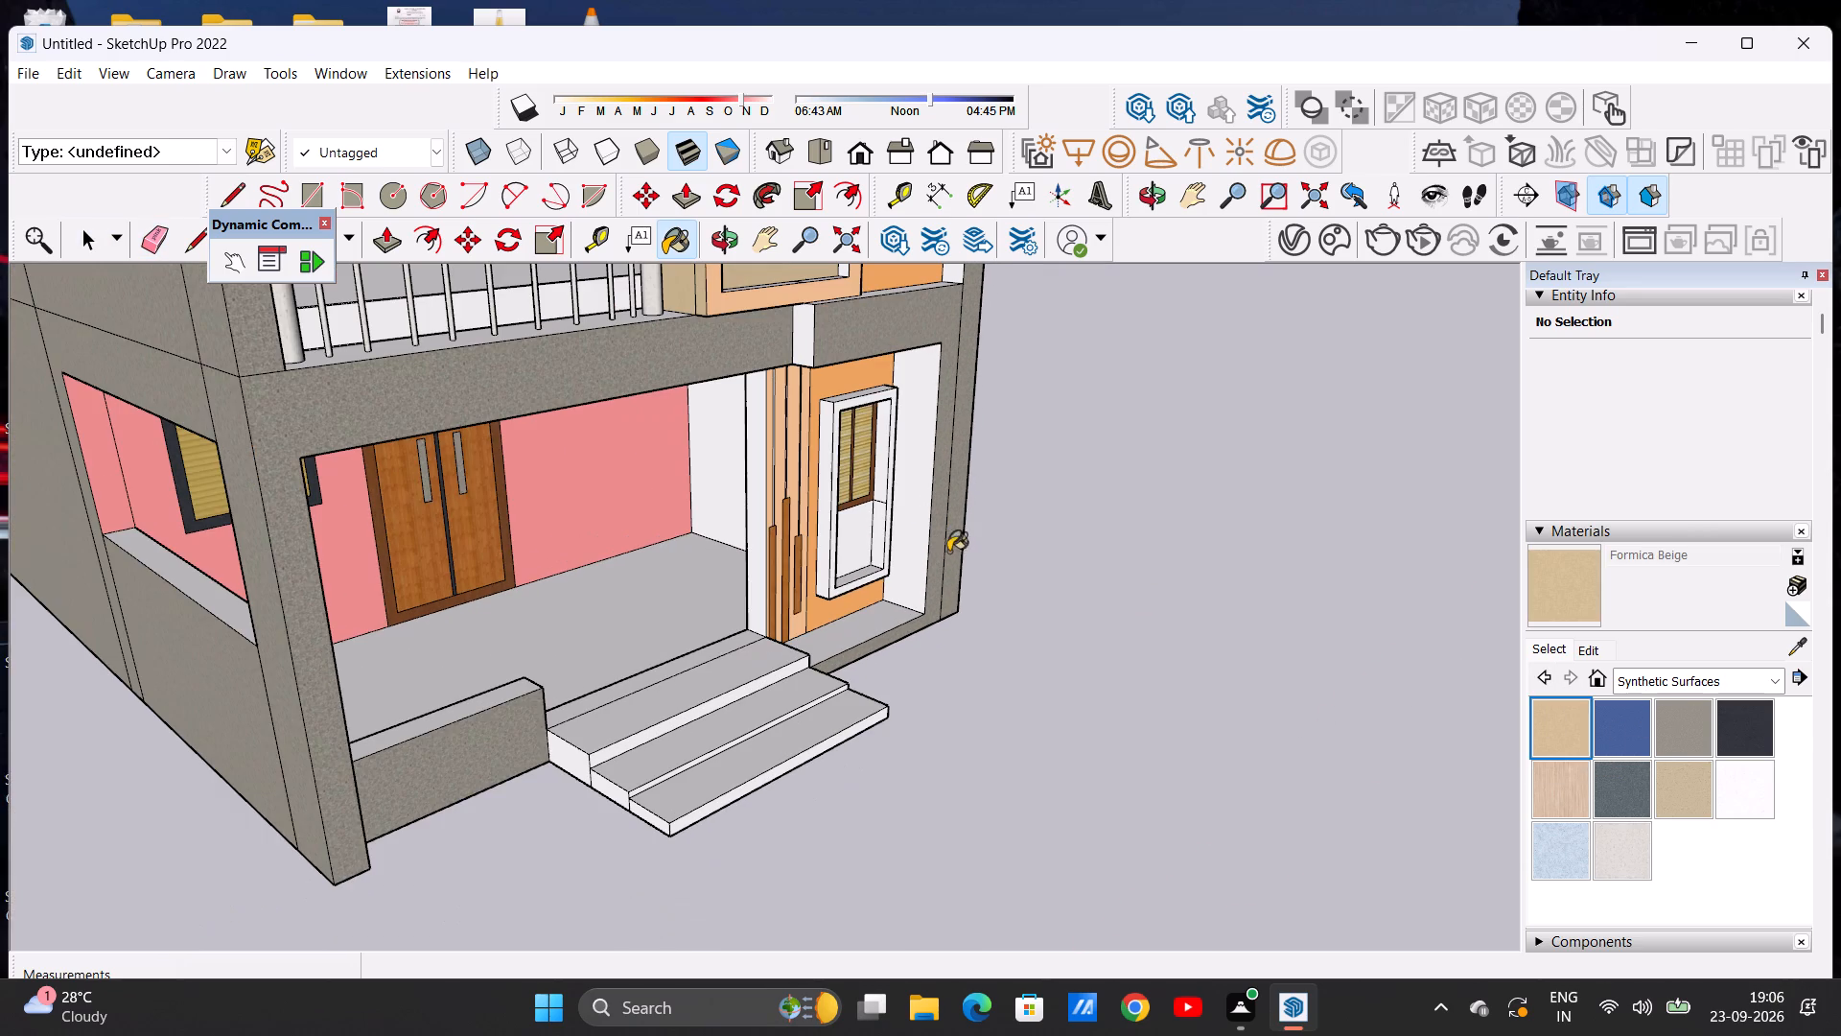
{"action": "left_click", "coordinate": [915, 549]}
{"action": "scroll", "coordinate": [805, 528], "scroll_direction": "up", "scroll_amount": 4}
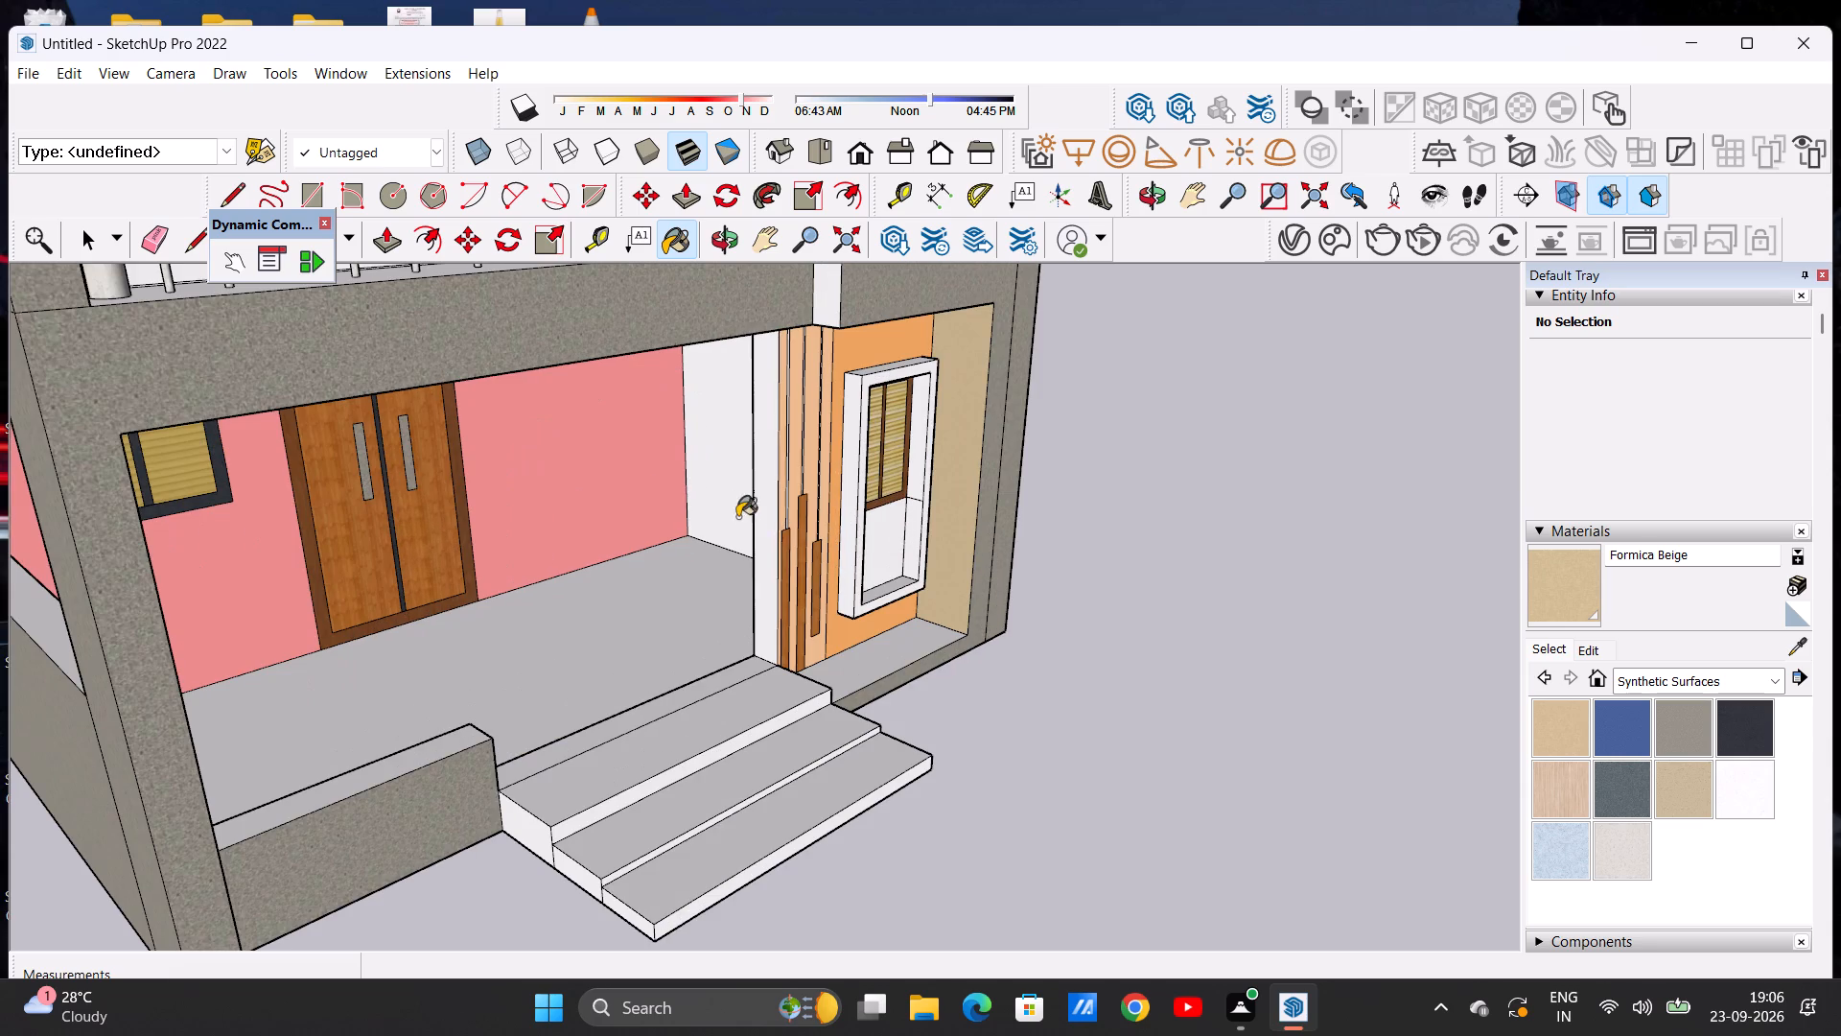
{"action": "left_click", "coordinate": [755, 513]}
{"action": "scroll", "coordinate": [712, 471], "scroll_direction": "up", "scroll_amount": 6}
{"action": "left_click", "coordinate": [748, 465]}
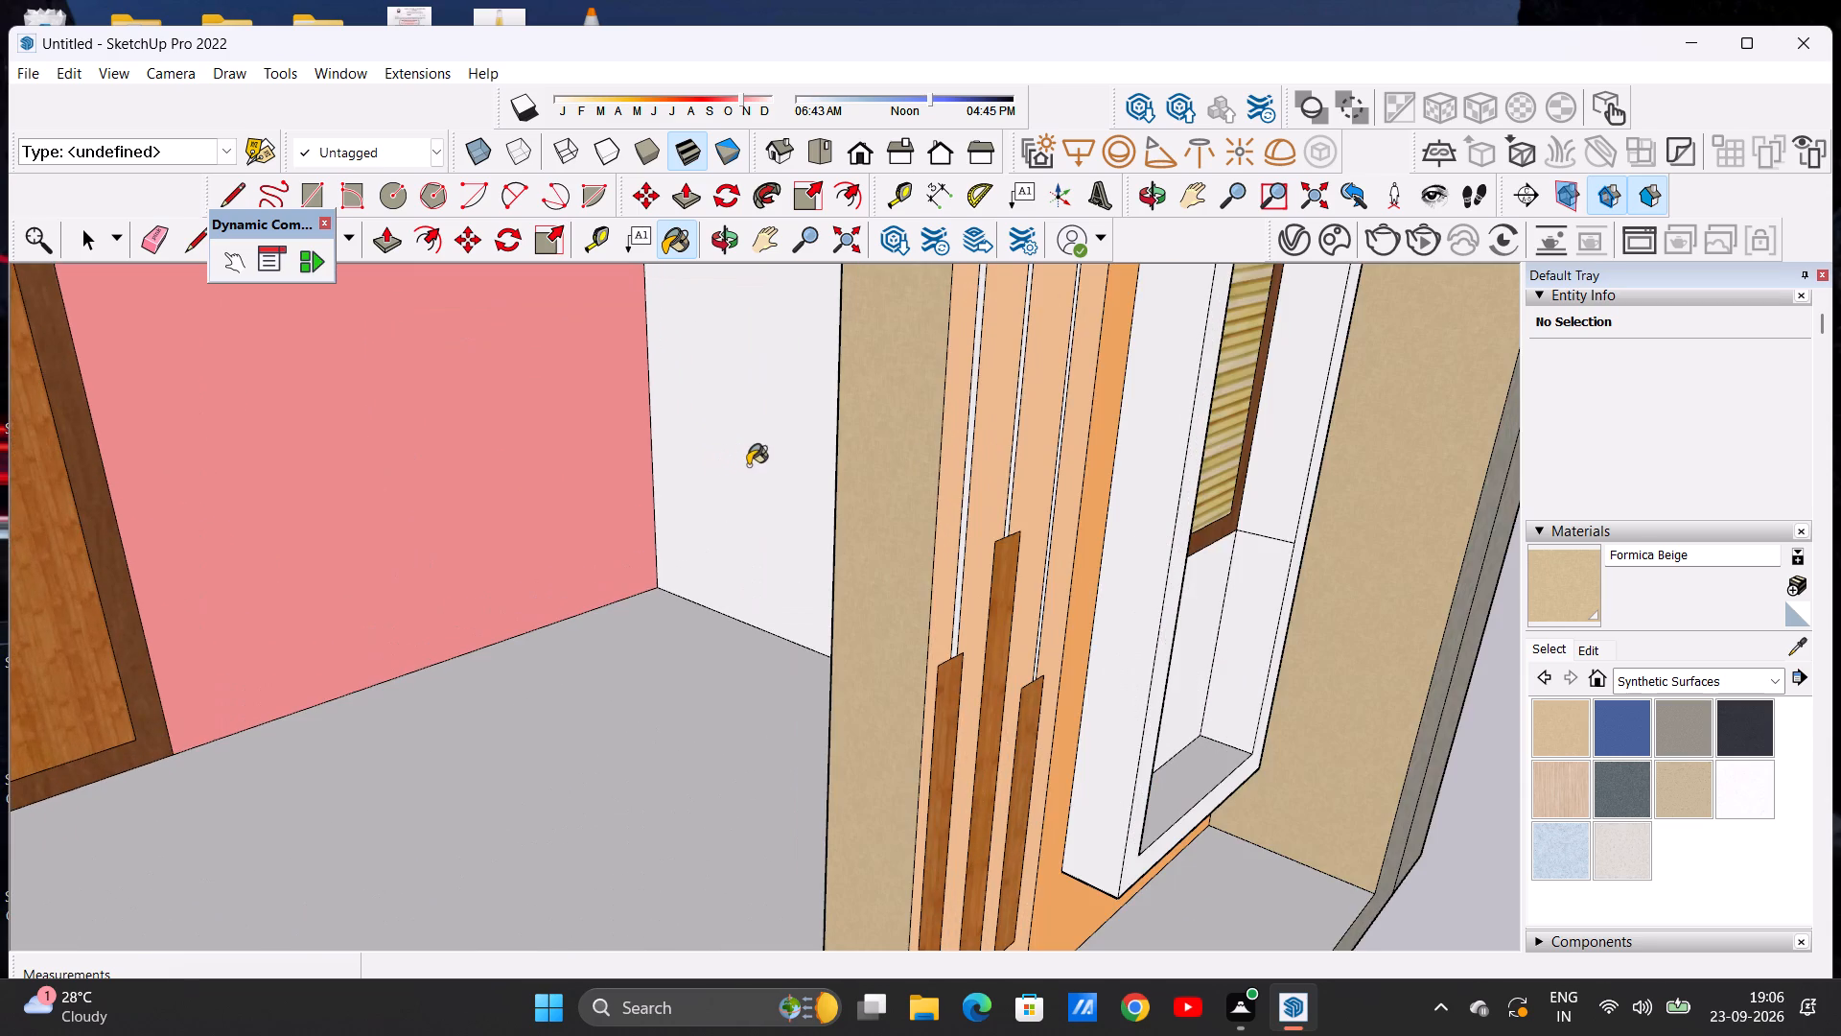
Paint the inner face and top of the porch's low side wall and the top of its front wall with Formica Beige.
{"action": "scroll", "coordinate": [744, 464], "scroll_direction": "down", "scroll_amount": 6}
{"action": "middle_click_drag", "start_coordinate": [731, 499], "coordinate": [365, 553]}
{"action": "scroll", "coordinate": [360, 556], "scroll_direction": "down", "scroll_amount": 3}
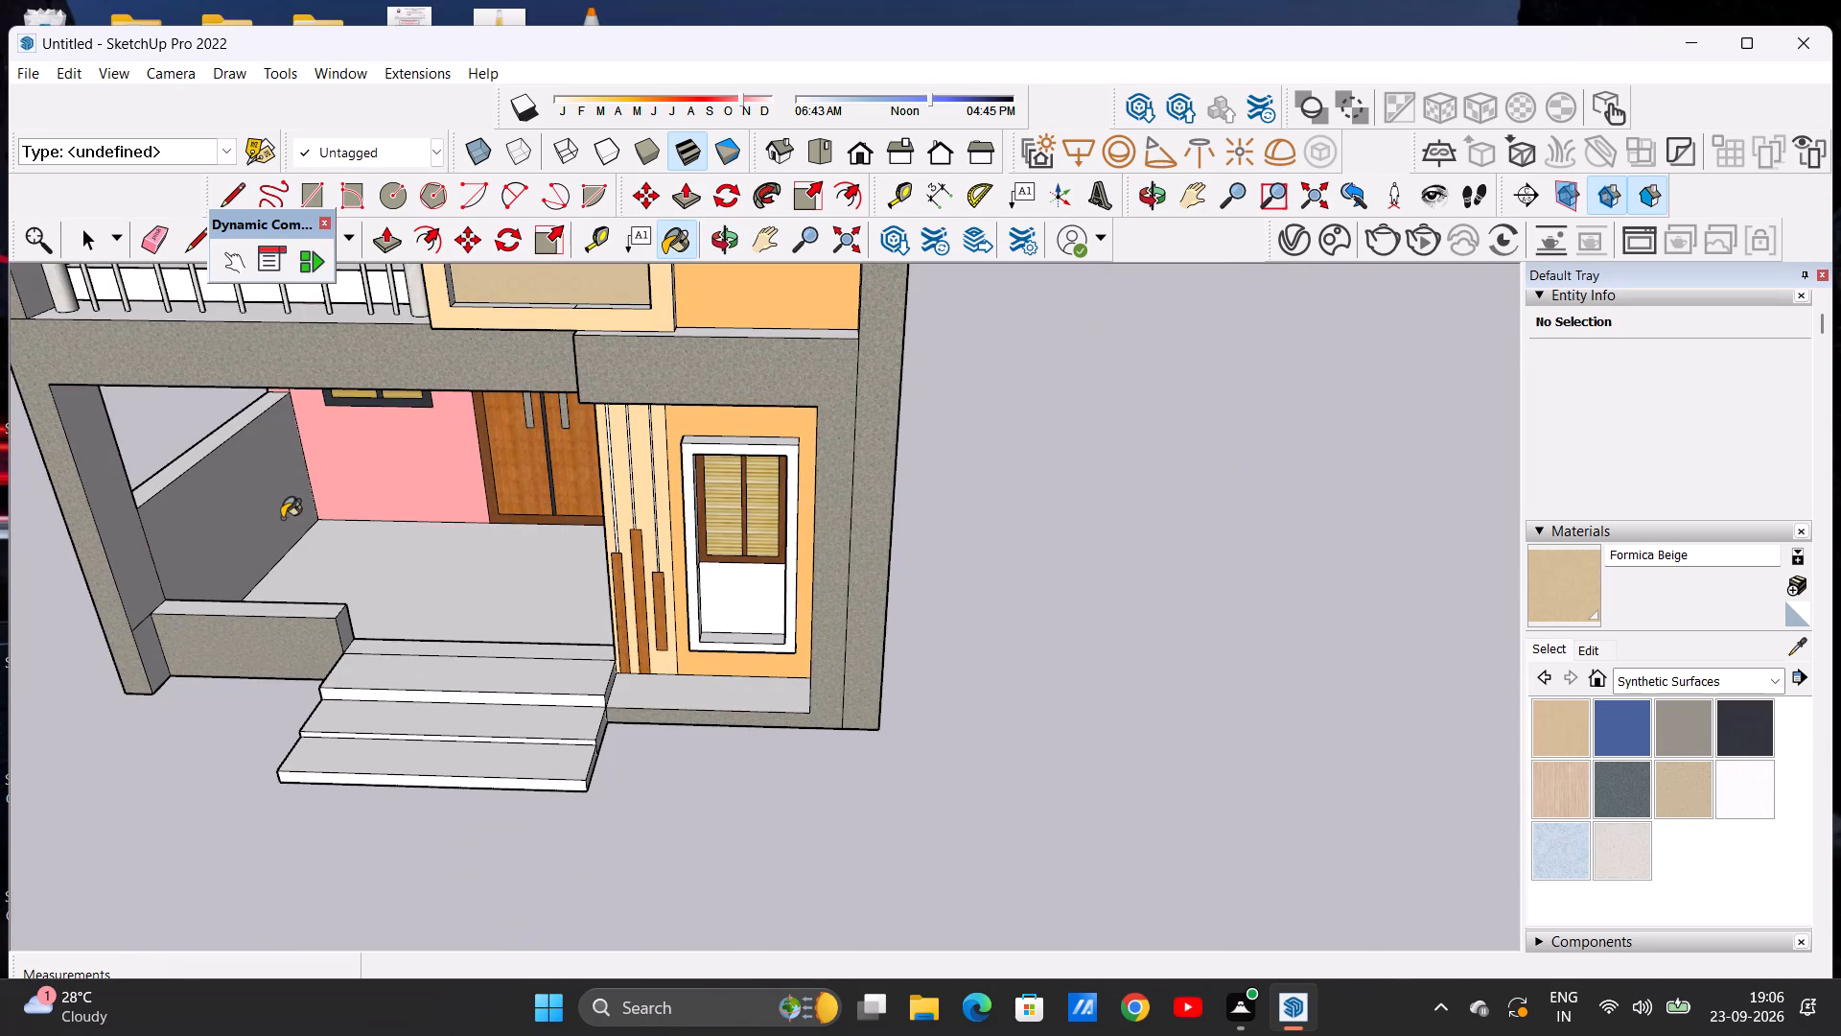
{"action": "left_click", "coordinate": [196, 515]}
{"action": "scroll", "coordinate": [349, 523], "scroll_direction": "down", "scroll_amount": 5}
{"action": "middle_click_drag", "start_coordinate": [356, 535], "coordinate": [435, 492]}
{"action": "scroll", "coordinate": [175, 527], "scroll_direction": "up", "scroll_amount": 3}
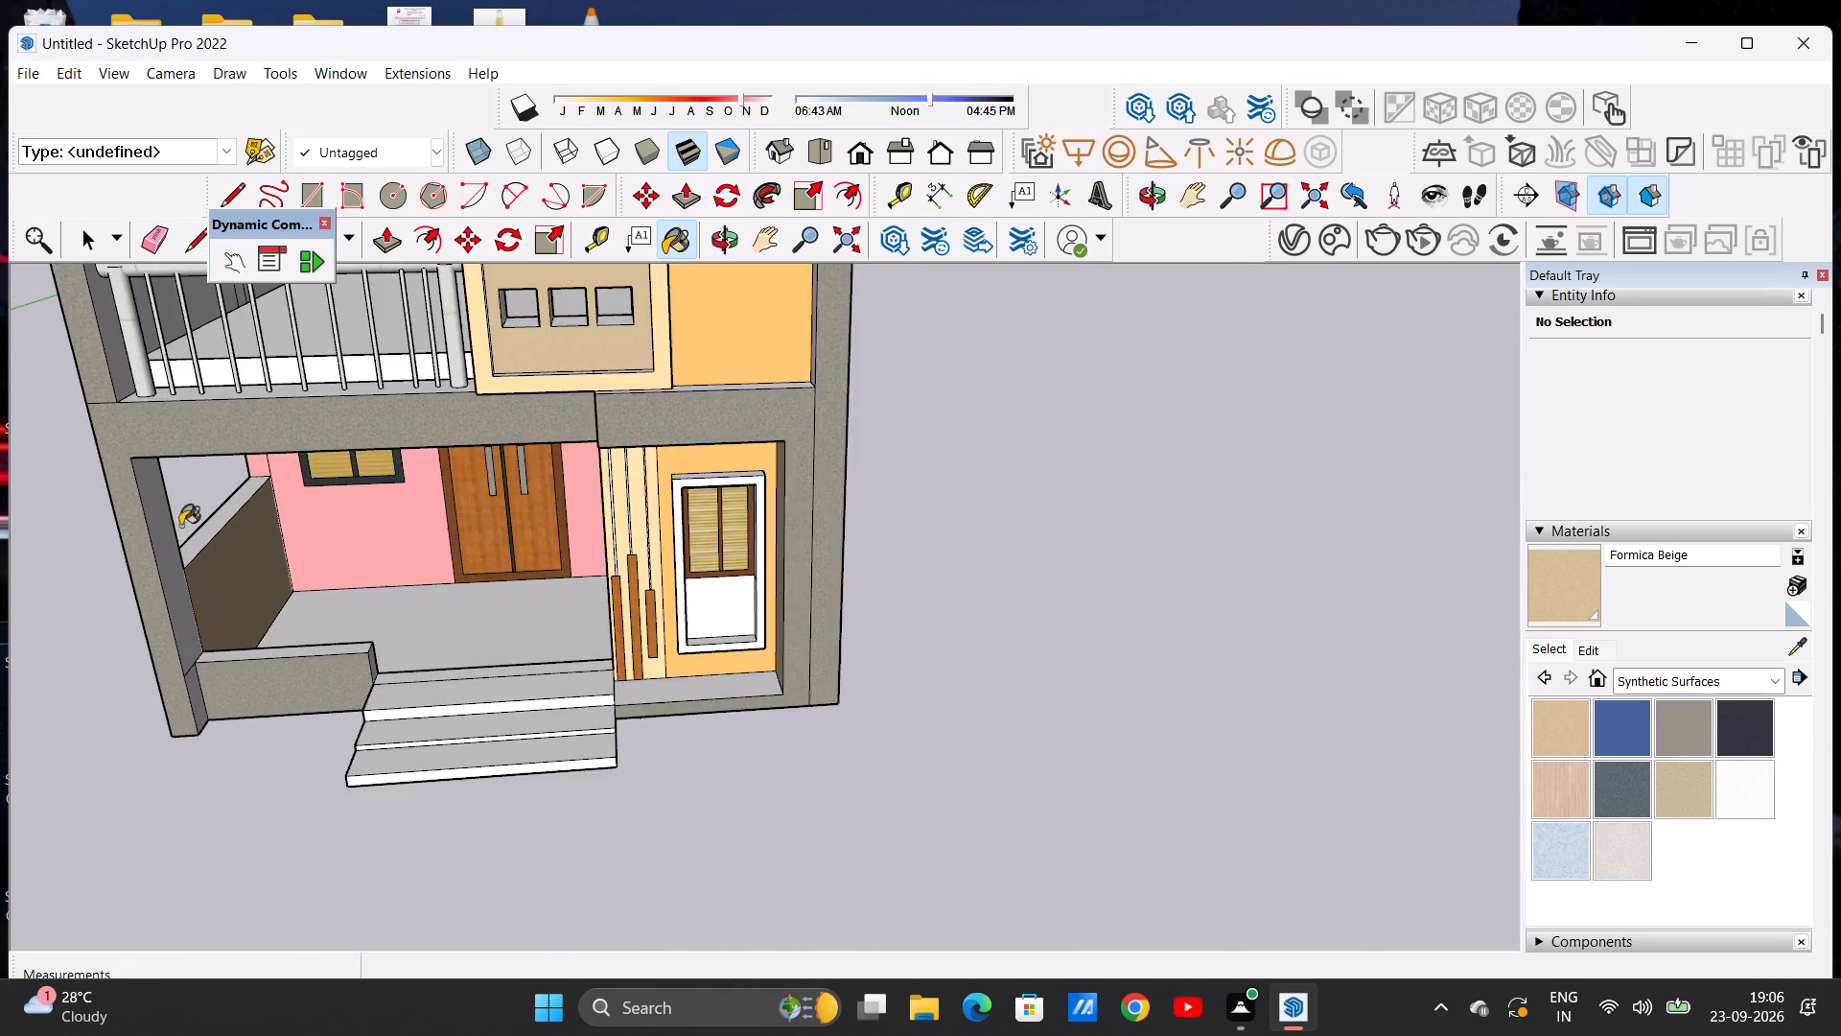
{"action": "scroll", "coordinate": [180, 526], "scroll_direction": "up", "scroll_amount": 6}
{"action": "left_click", "coordinate": [192, 542]}
{"action": "scroll", "coordinate": [397, 728], "scroll_direction": "up", "scroll_amount": 6}
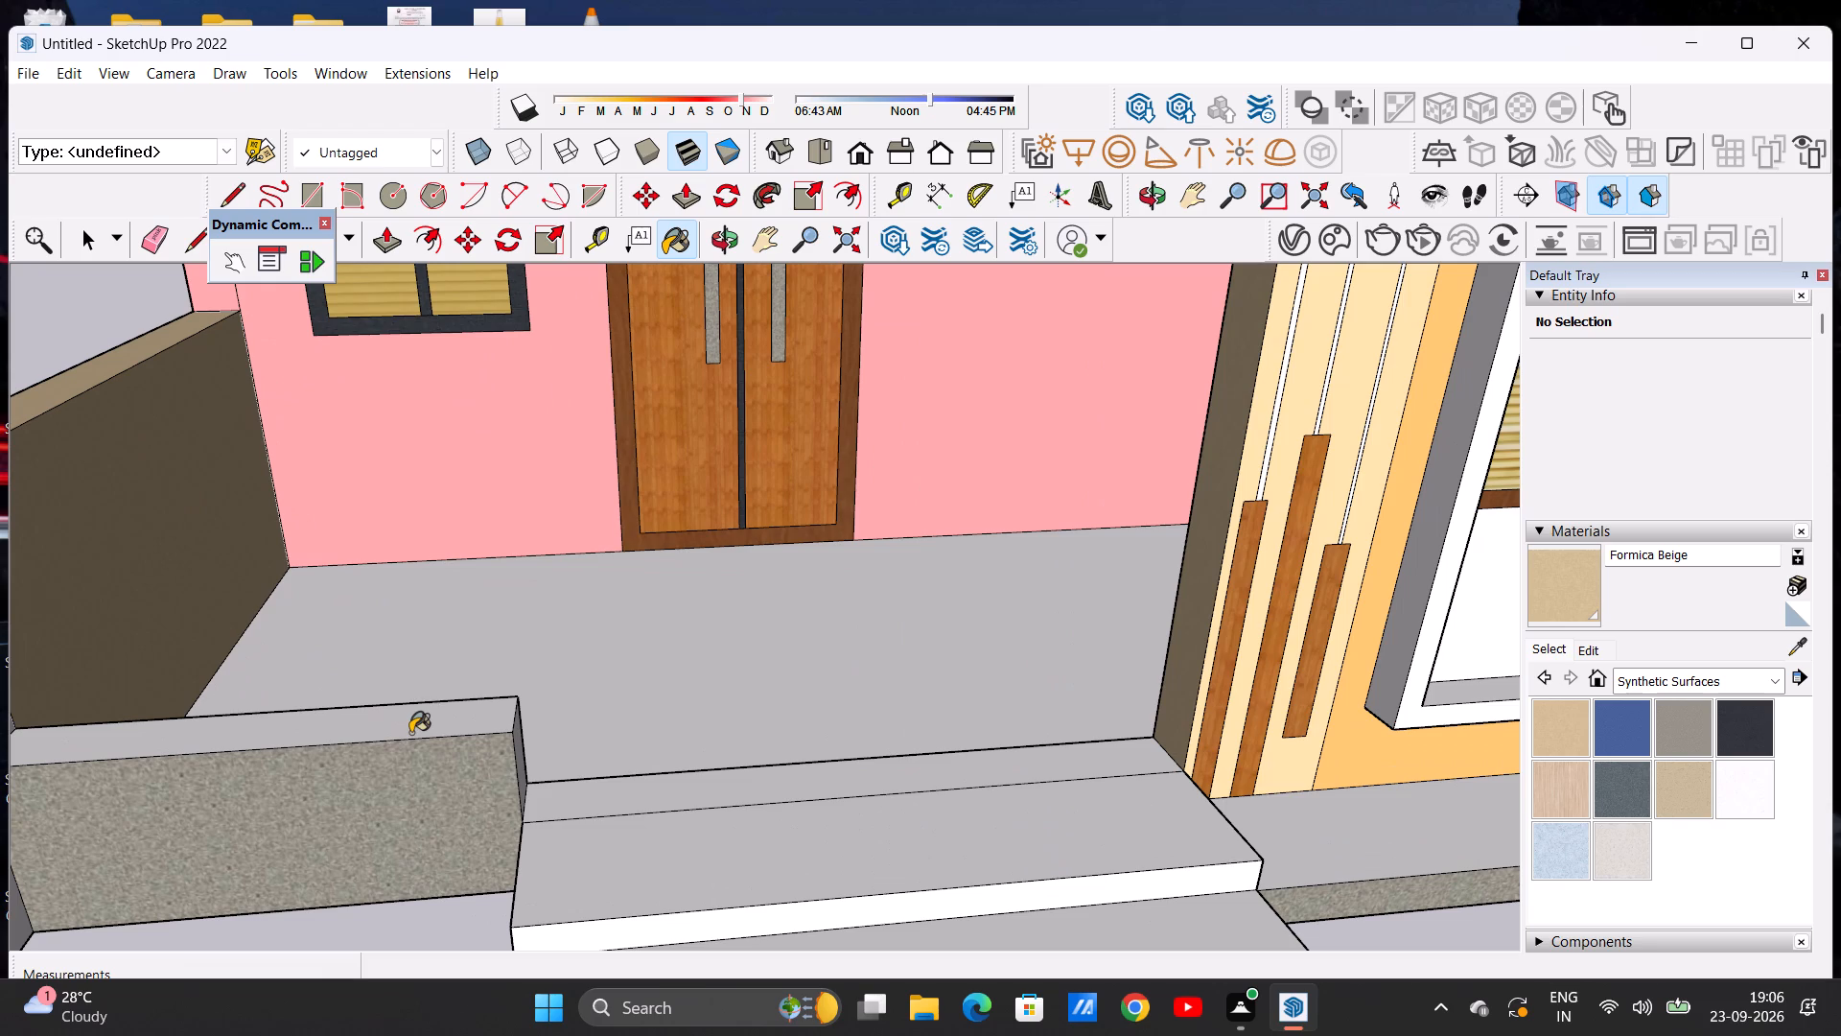
{"action": "left_click", "coordinate": [410, 731]}
Paint the porch floor in front of the double door with Formica Beige.
{"action": "left_click", "coordinate": [607, 682]}
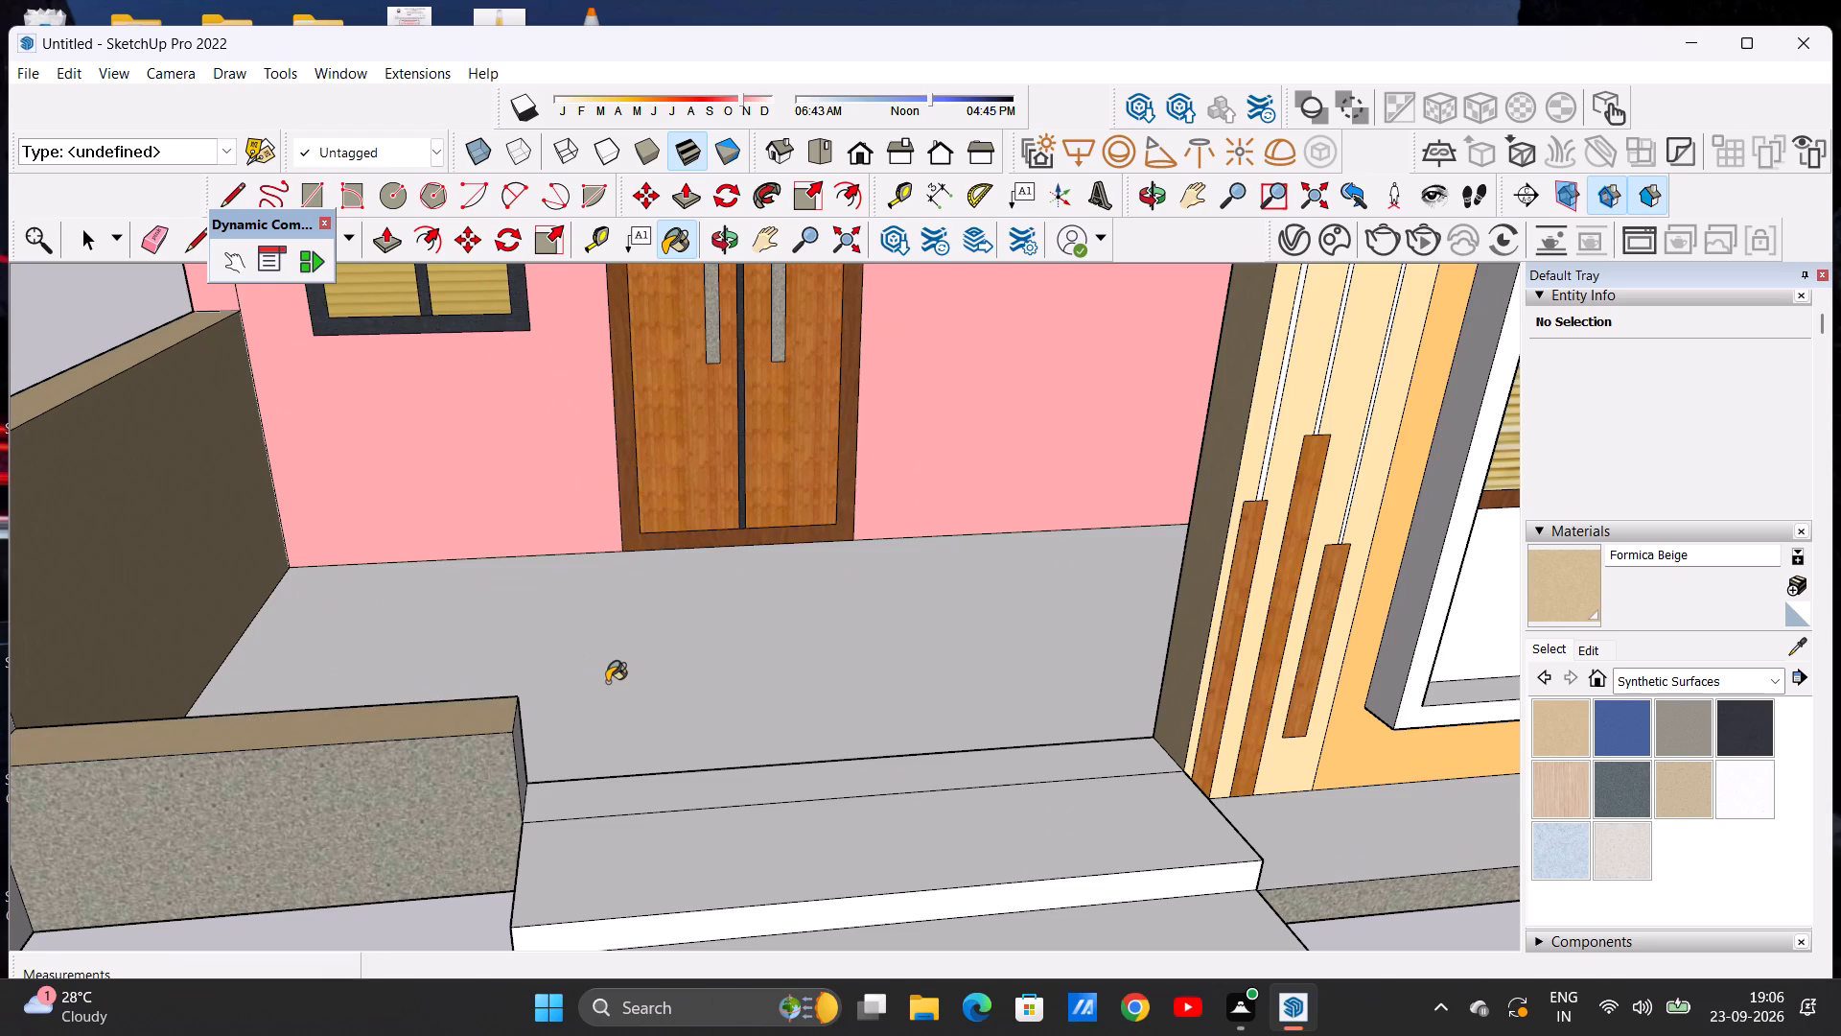
{"action": "scroll", "coordinate": [608, 622], "scroll_direction": "down", "scroll_amount": 5}
{"action": "scroll", "coordinate": [637, 636], "scroll_direction": "up", "scroll_amount": 5}
{"action": "scroll", "coordinate": [614, 619], "scroll_direction": "down", "scroll_amount": 9}
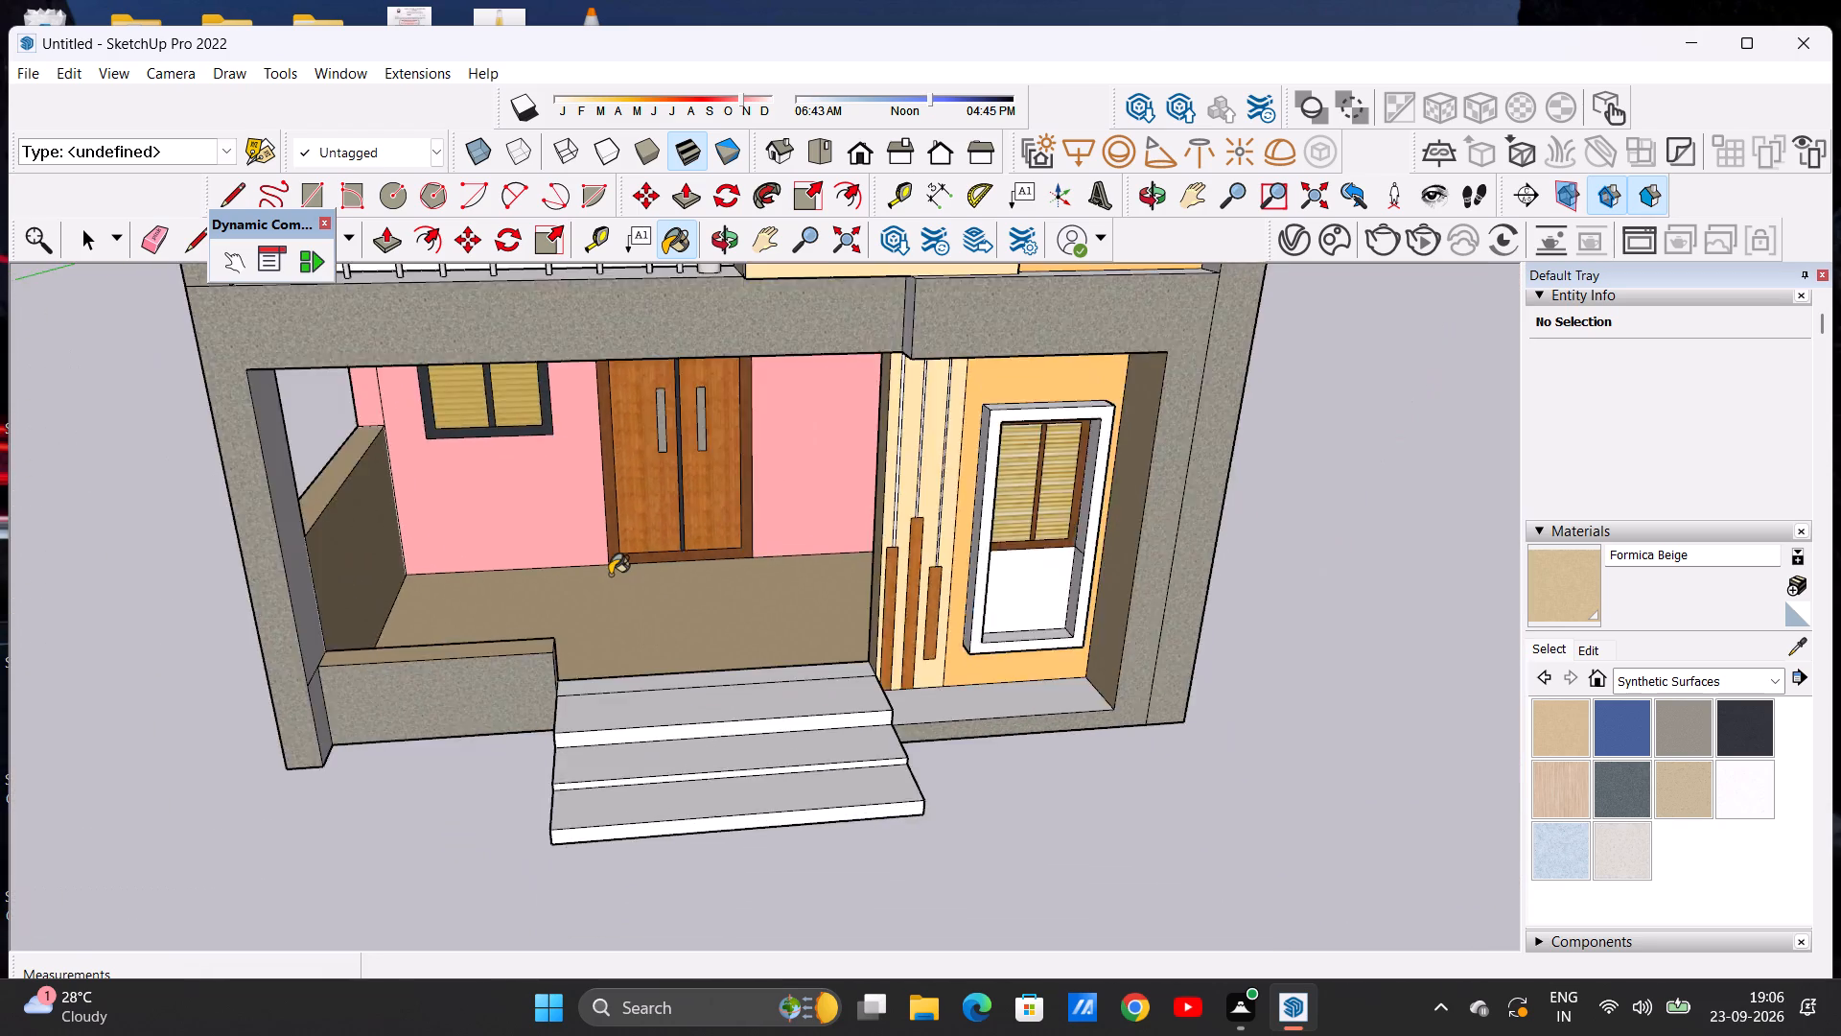
{"action": "scroll", "coordinate": [610, 575], "scroll_direction": "down", "scroll_amount": 2}
Paint the treads and front risers of the entrance steps with Terrazzo Tile Light.
{"action": "left_click", "coordinate": [1608, 855]}
{"action": "scroll", "coordinate": [699, 616], "scroll_direction": "up", "scroll_amount": 2}
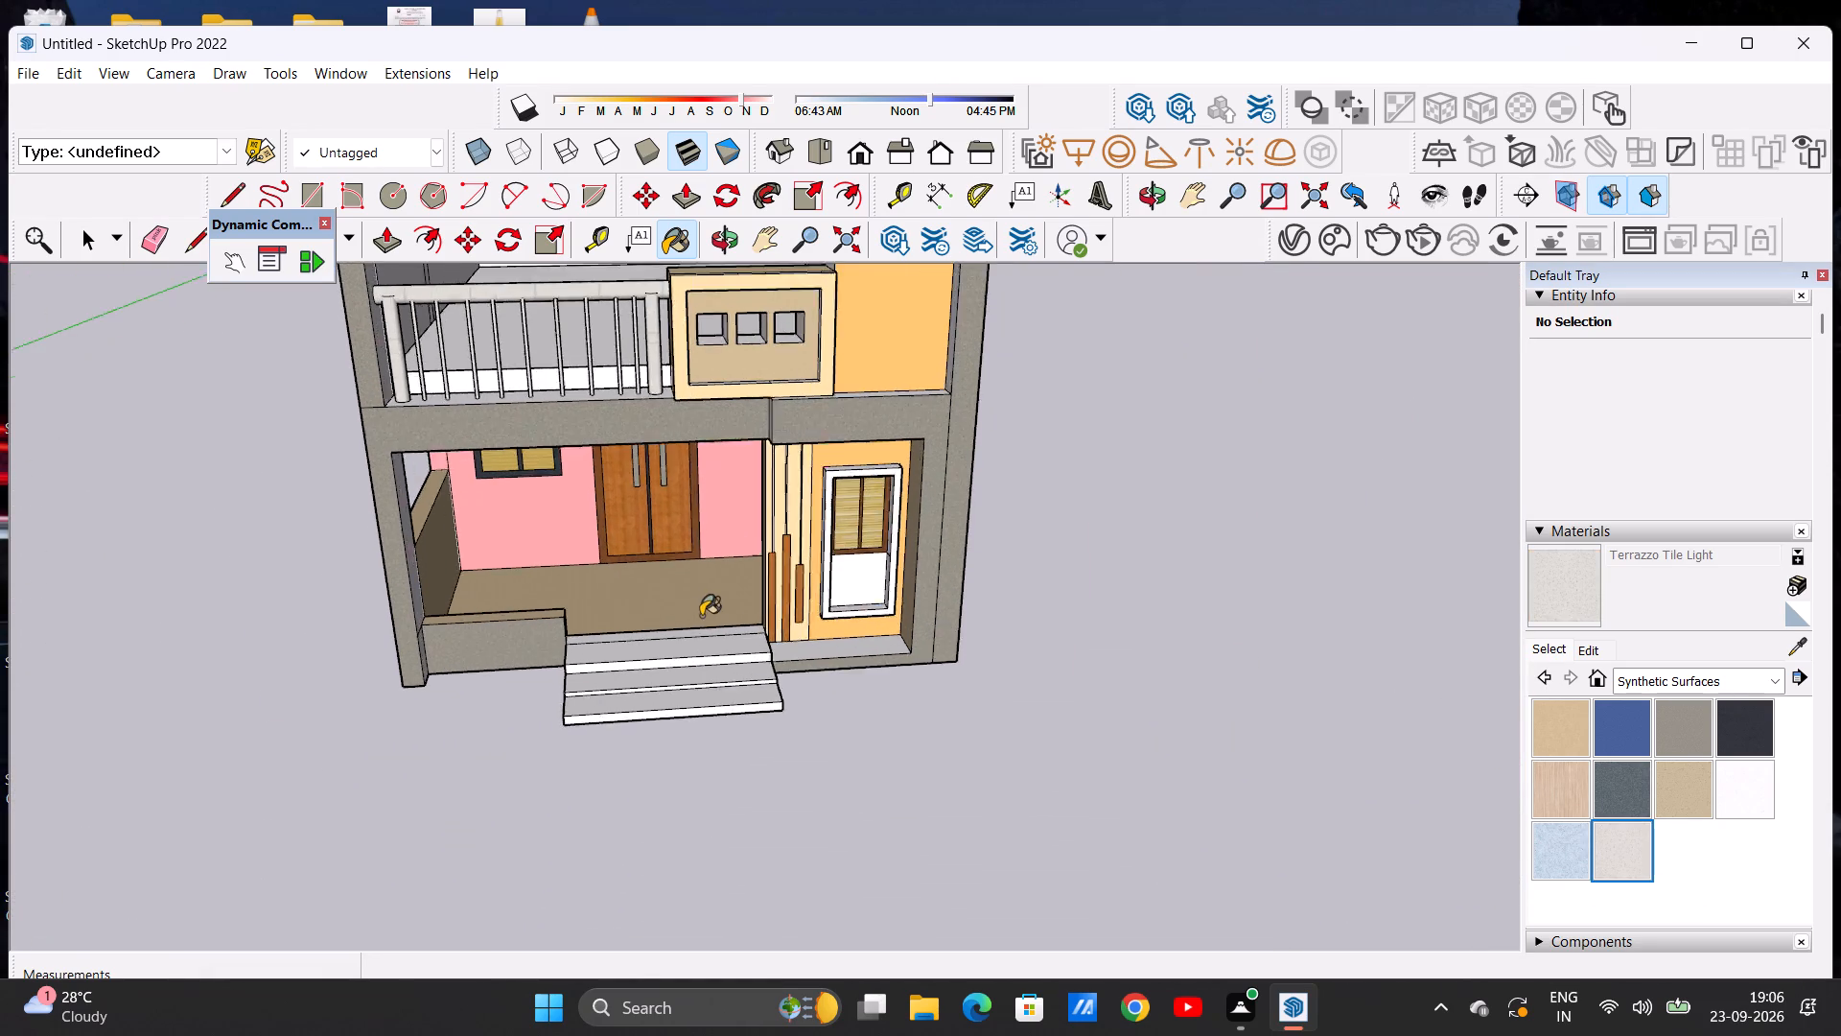
{"action": "scroll", "coordinate": [701, 616], "scroll_direction": "up", "scroll_amount": 9}
{"action": "left_click", "coordinate": [665, 712]}
{"action": "left_click", "coordinate": [699, 658]}
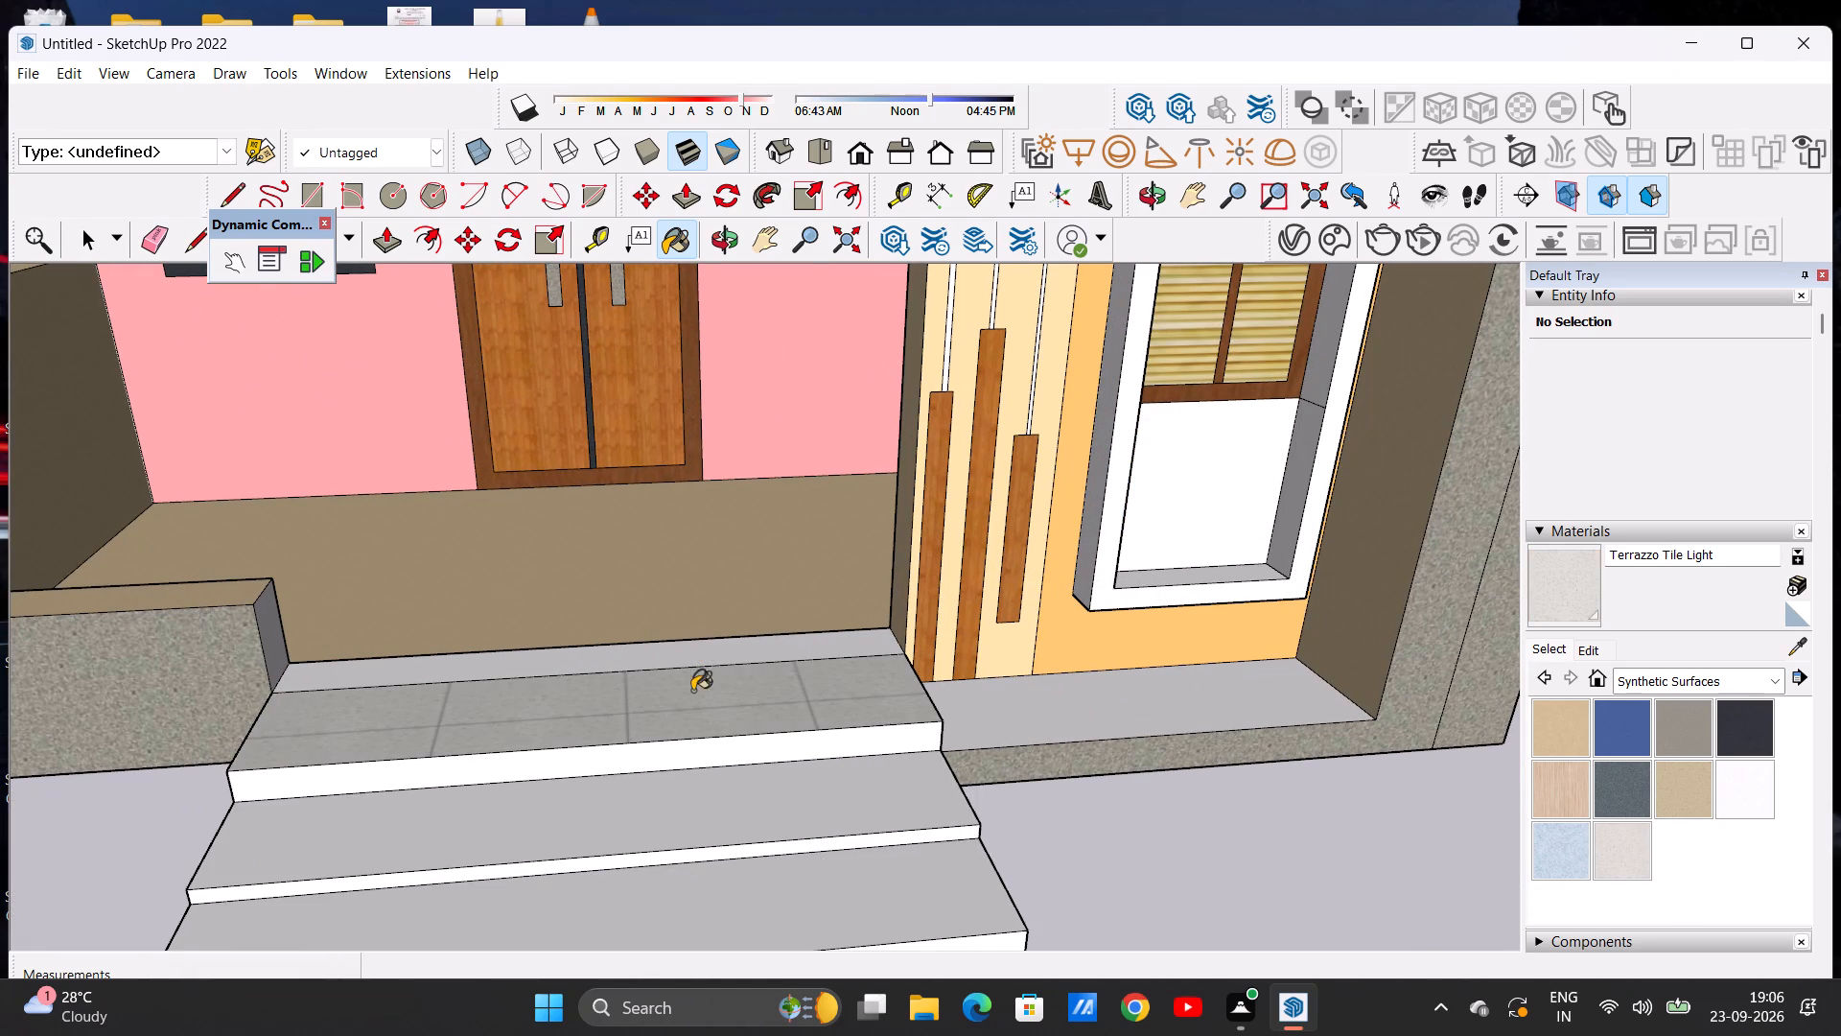
{"action": "scroll", "coordinate": [671, 721], "scroll_direction": "down", "scroll_amount": 5}
{"action": "left_click", "coordinate": [687, 722]}
{"action": "left_click", "coordinate": [687, 743]}
{"action": "left_click", "coordinate": [694, 815]}
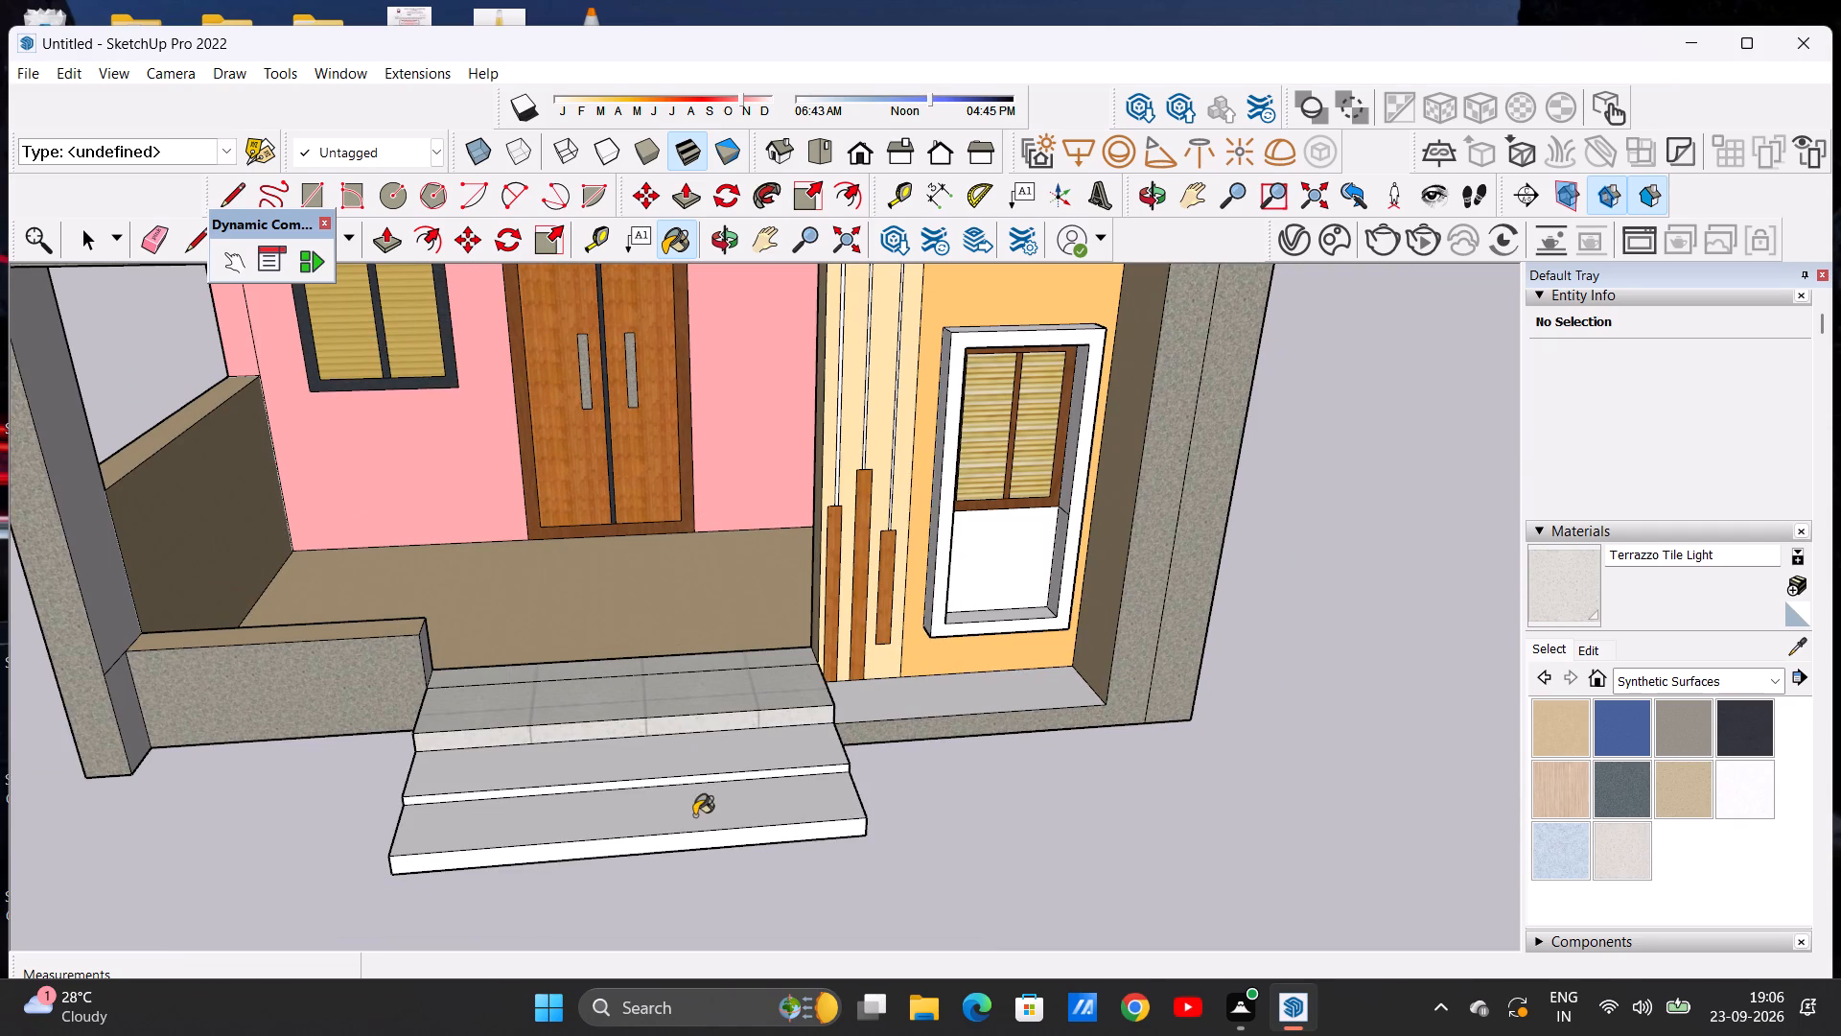
{"action": "left_click", "coordinate": [707, 842]}
{"action": "scroll", "coordinate": [716, 821], "scroll_direction": "up", "scroll_amount": 1}
{"action": "middle_click_drag", "start_coordinate": [712, 817], "coordinate": [703, 728]}
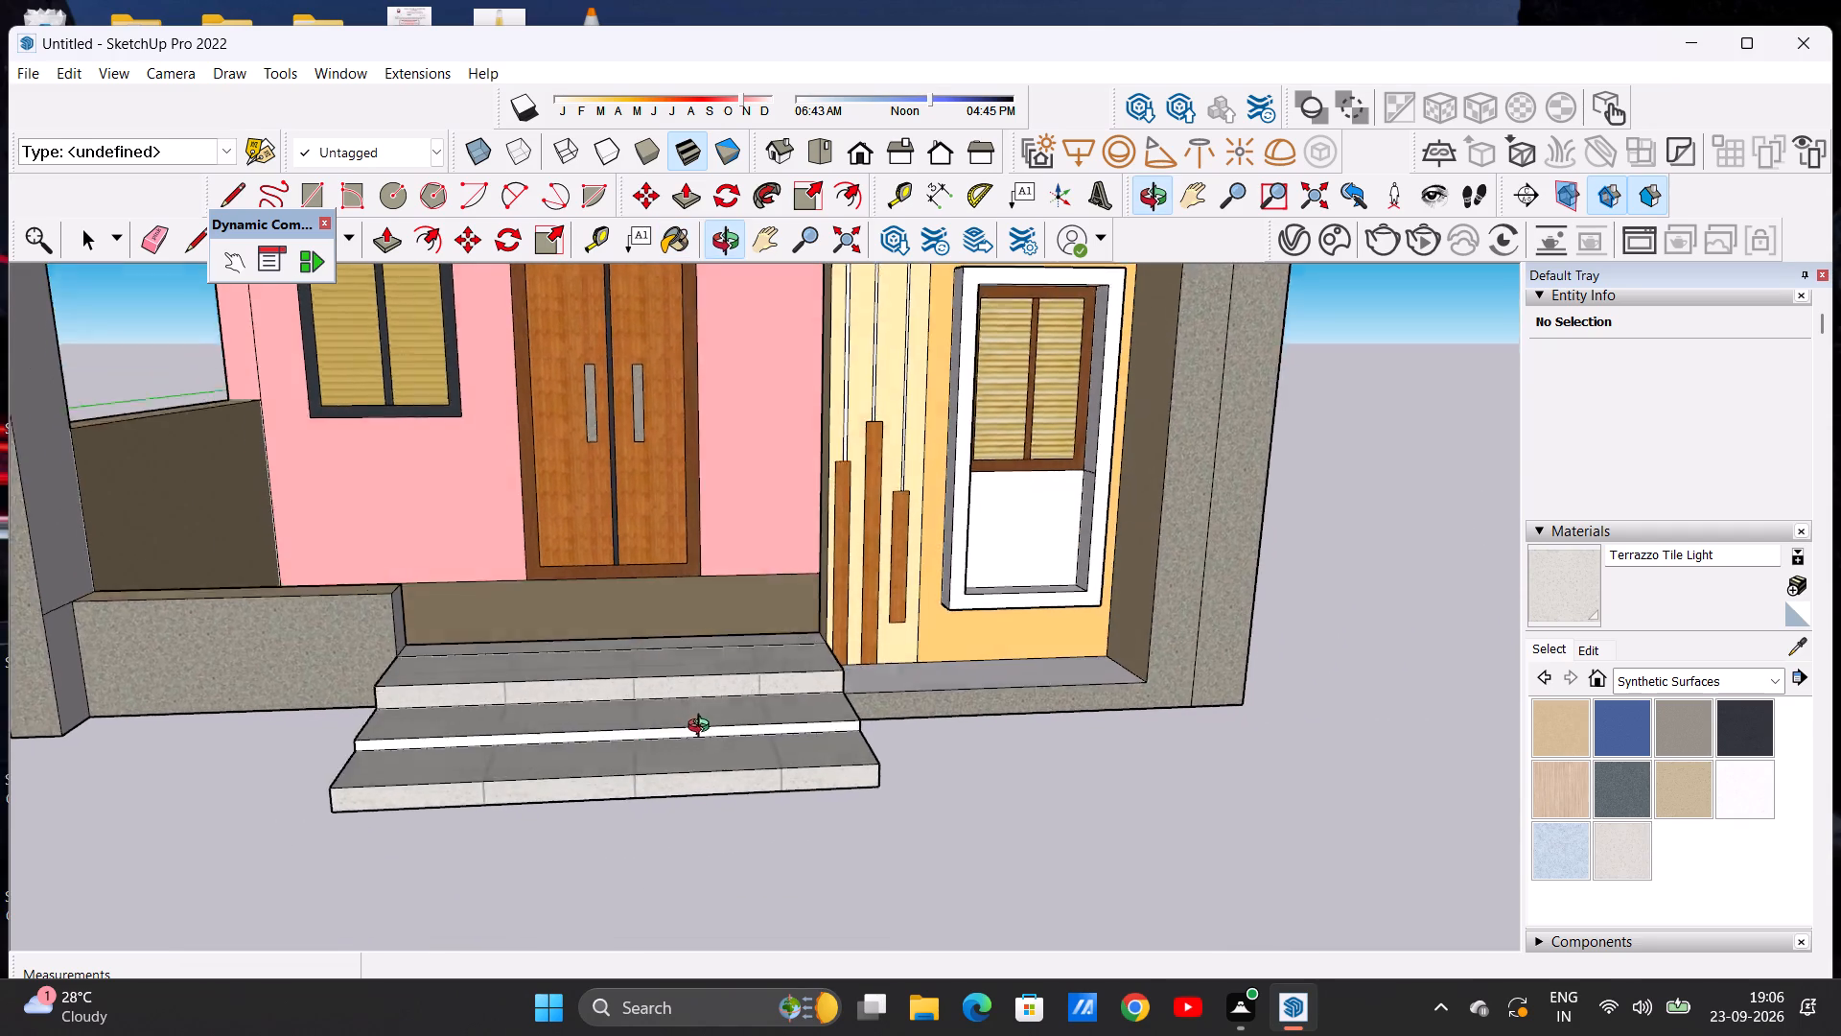
{"action": "middle_click_drag", "start_coordinate": [703, 728], "coordinate": [703, 723]}
{"action": "scroll", "coordinate": [700, 709], "scroll_direction": "up", "scroll_amount": 5}
{"action": "left_click", "coordinate": [694, 736]}
Paint the three end faces of the entrance steps on the window side with Terrazzo Tile Light.
{"action": "middle_click_drag", "start_coordinate": [935, 722], "coordinate": [544, 737]}
{"action": "scroll", "coordinate": [914, 736], "scroll_direction": "up", "scroll_amount": 1}
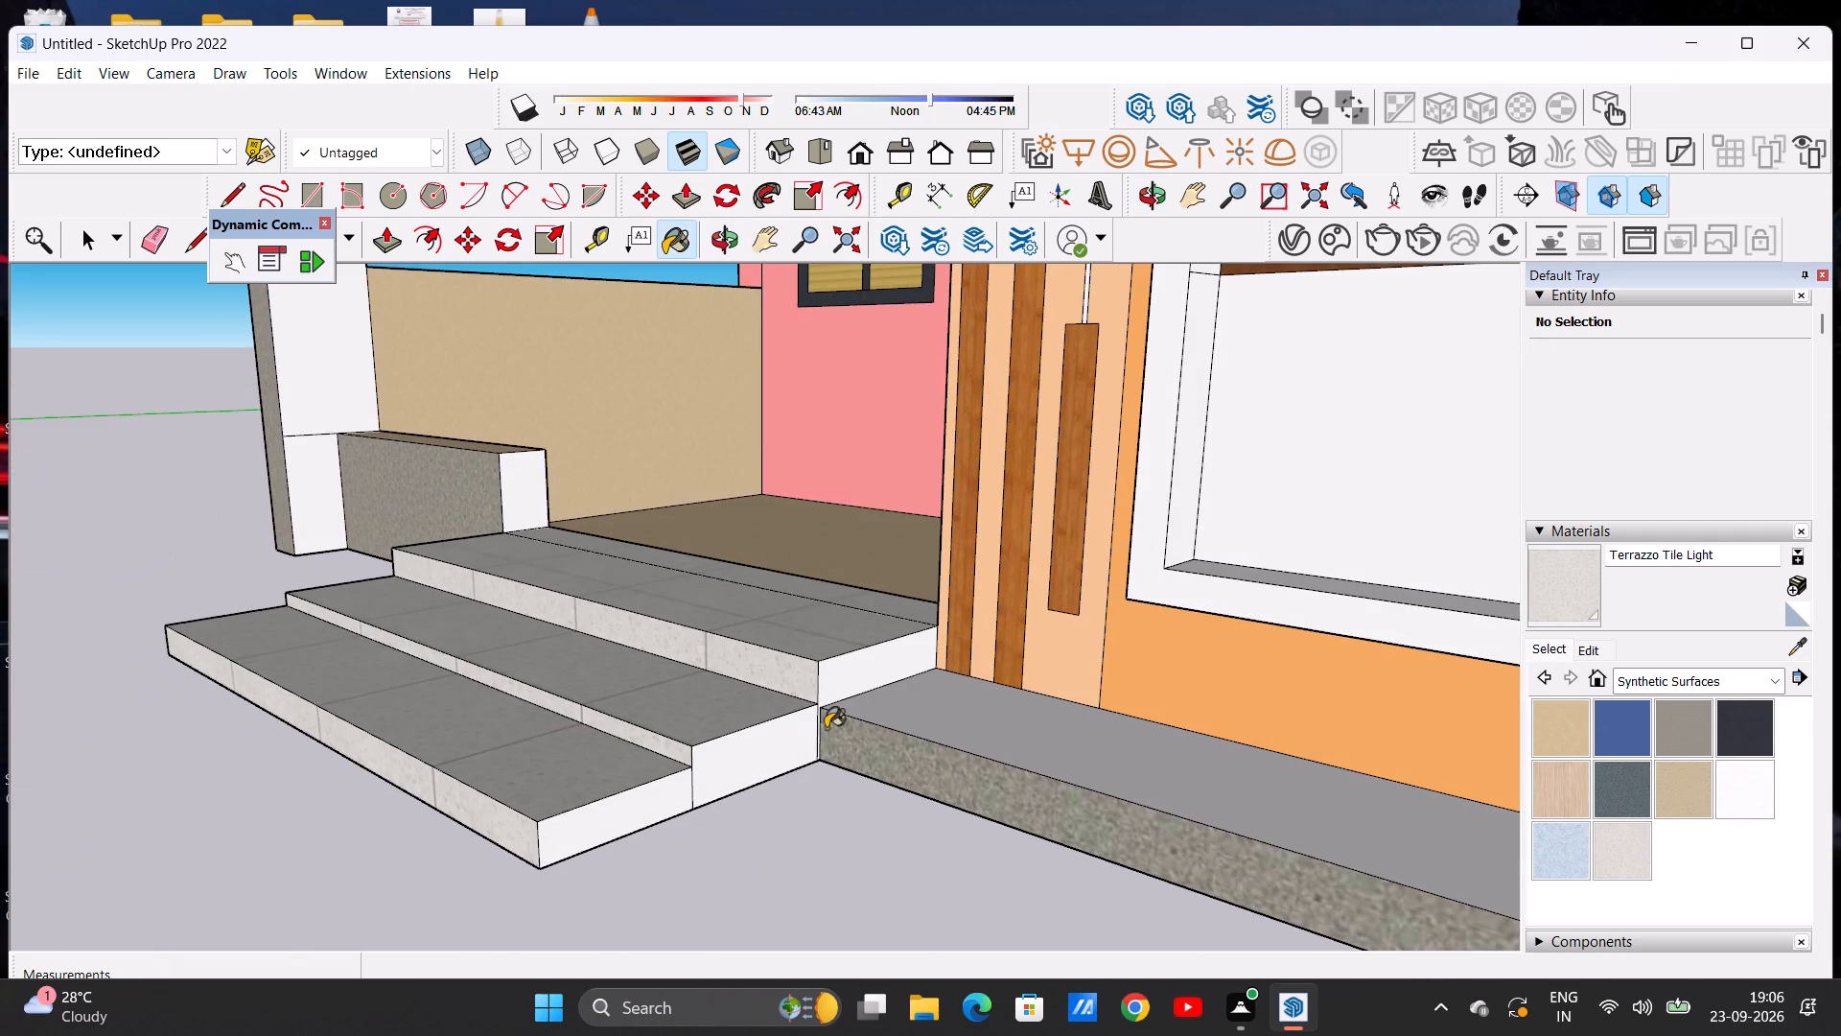
{"action": "left_click", "coordinate": [830, 689]}
{"action": "left_click", "coordinate": [789, 753]}
{"action": "left_click", "coordinate": [652, 804]}
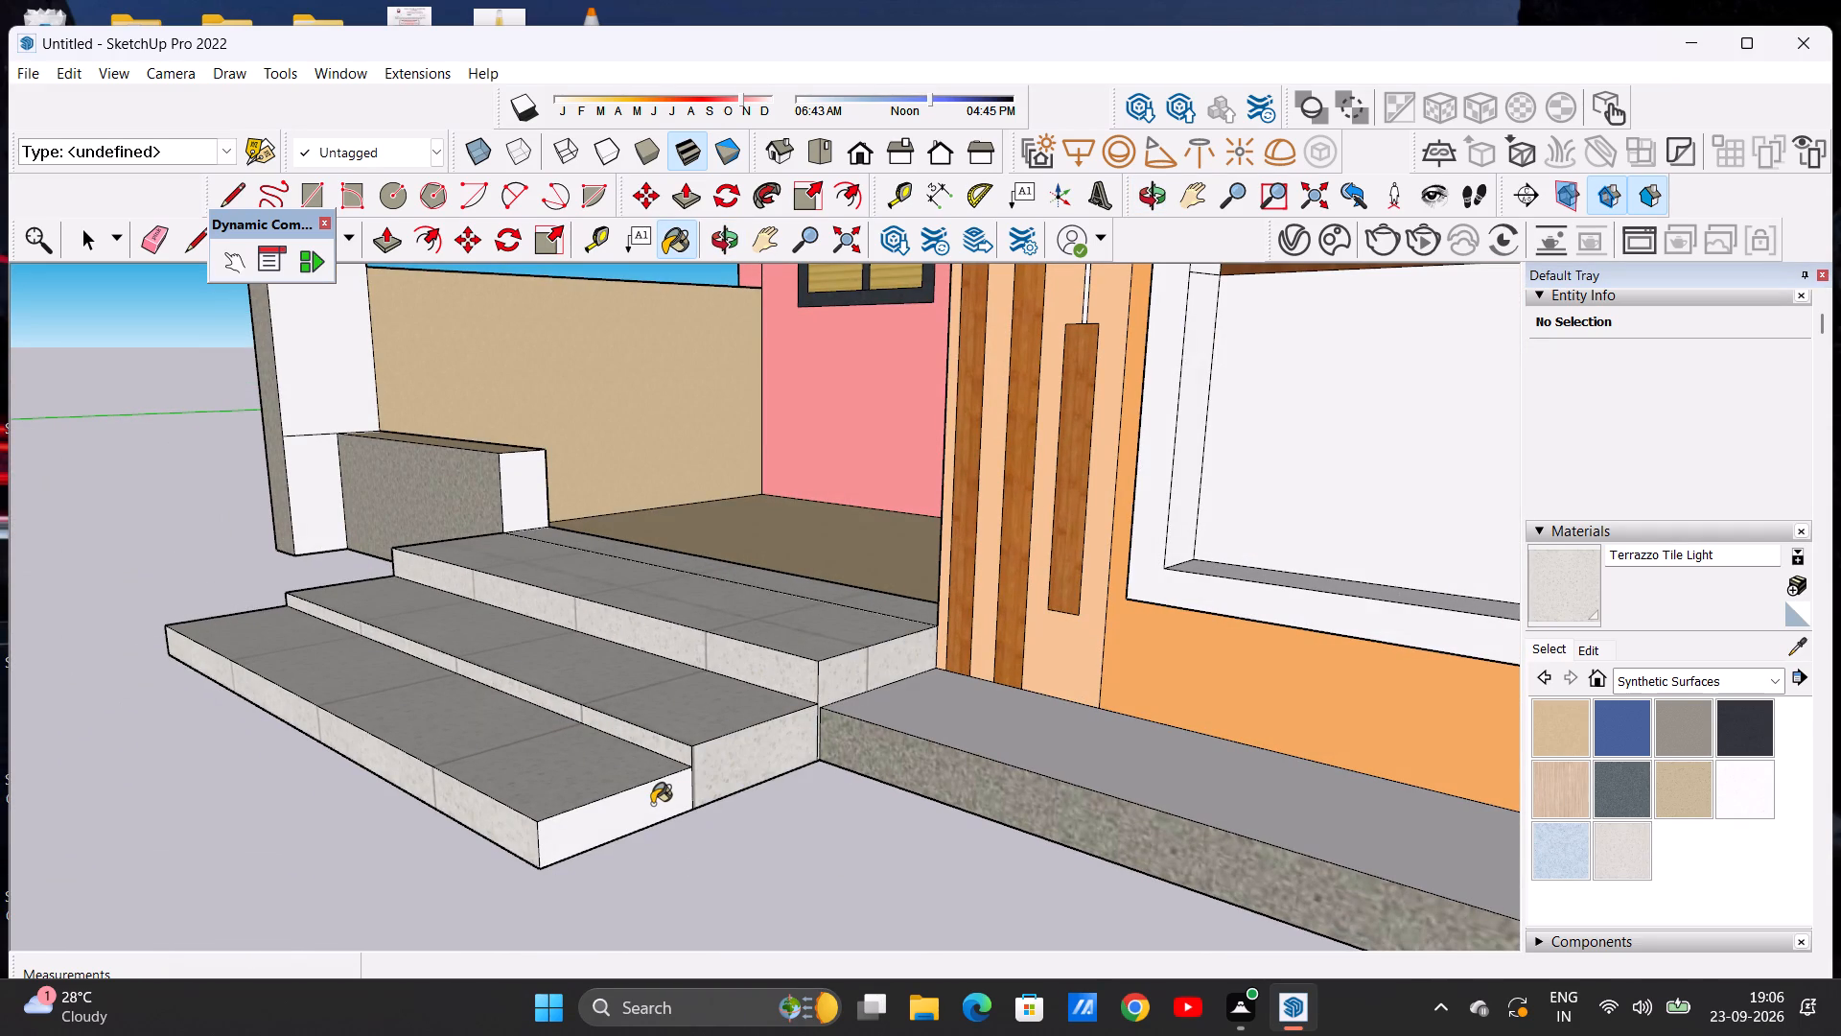
Paint the three end faces of the entrance steps beside the low porch wall with Terrazzo Tile Light.
{"action": "middle_click_drag", "start_coordinate": [521, 733], "coordinate": [1072, 644]}
{"action": "scroll", "coordinate": [702, 637], "scroll_direction": "down", "scroll_amount": 5}
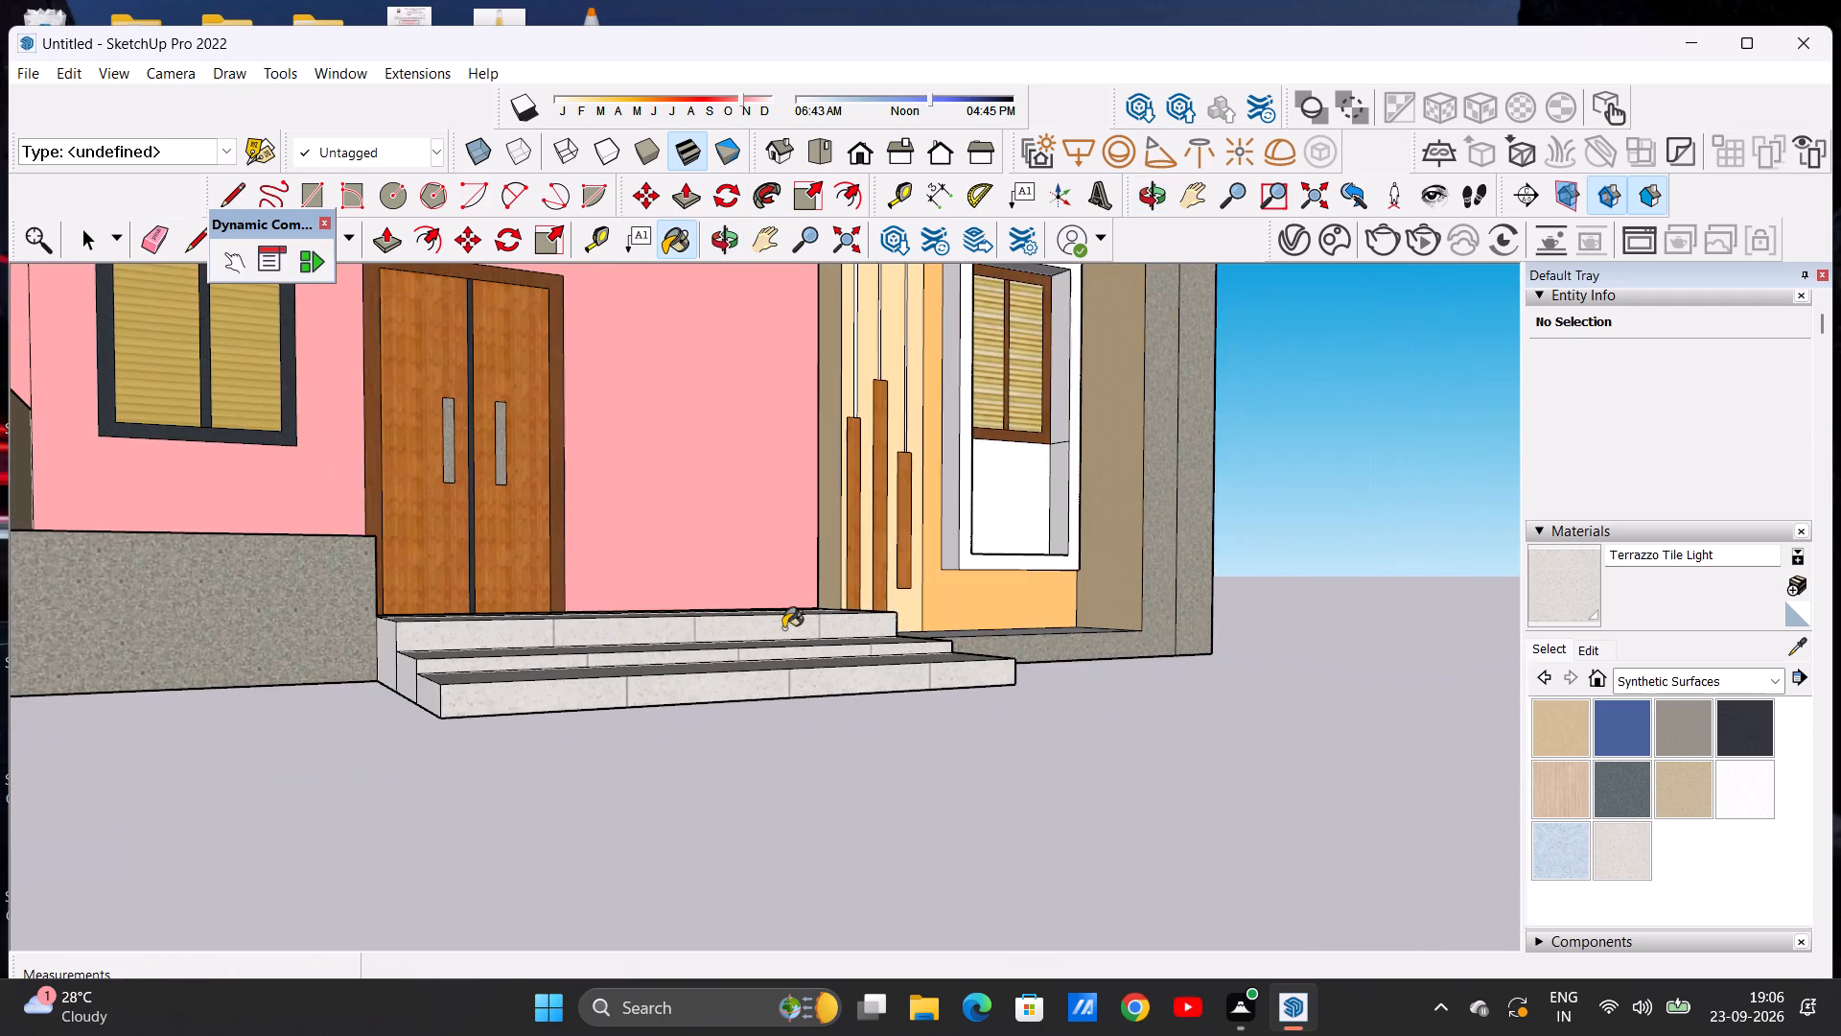
{"action": "middle_click_drag", "start_coordinate": [203, 772], "coordinate": [481, 796]}
{"action": "scroll", "coordinate": [734, 711], "scroll_direction": "up", "scroll_amount": 4}
{"action": "left_click", "coordinate": [733, 718]}
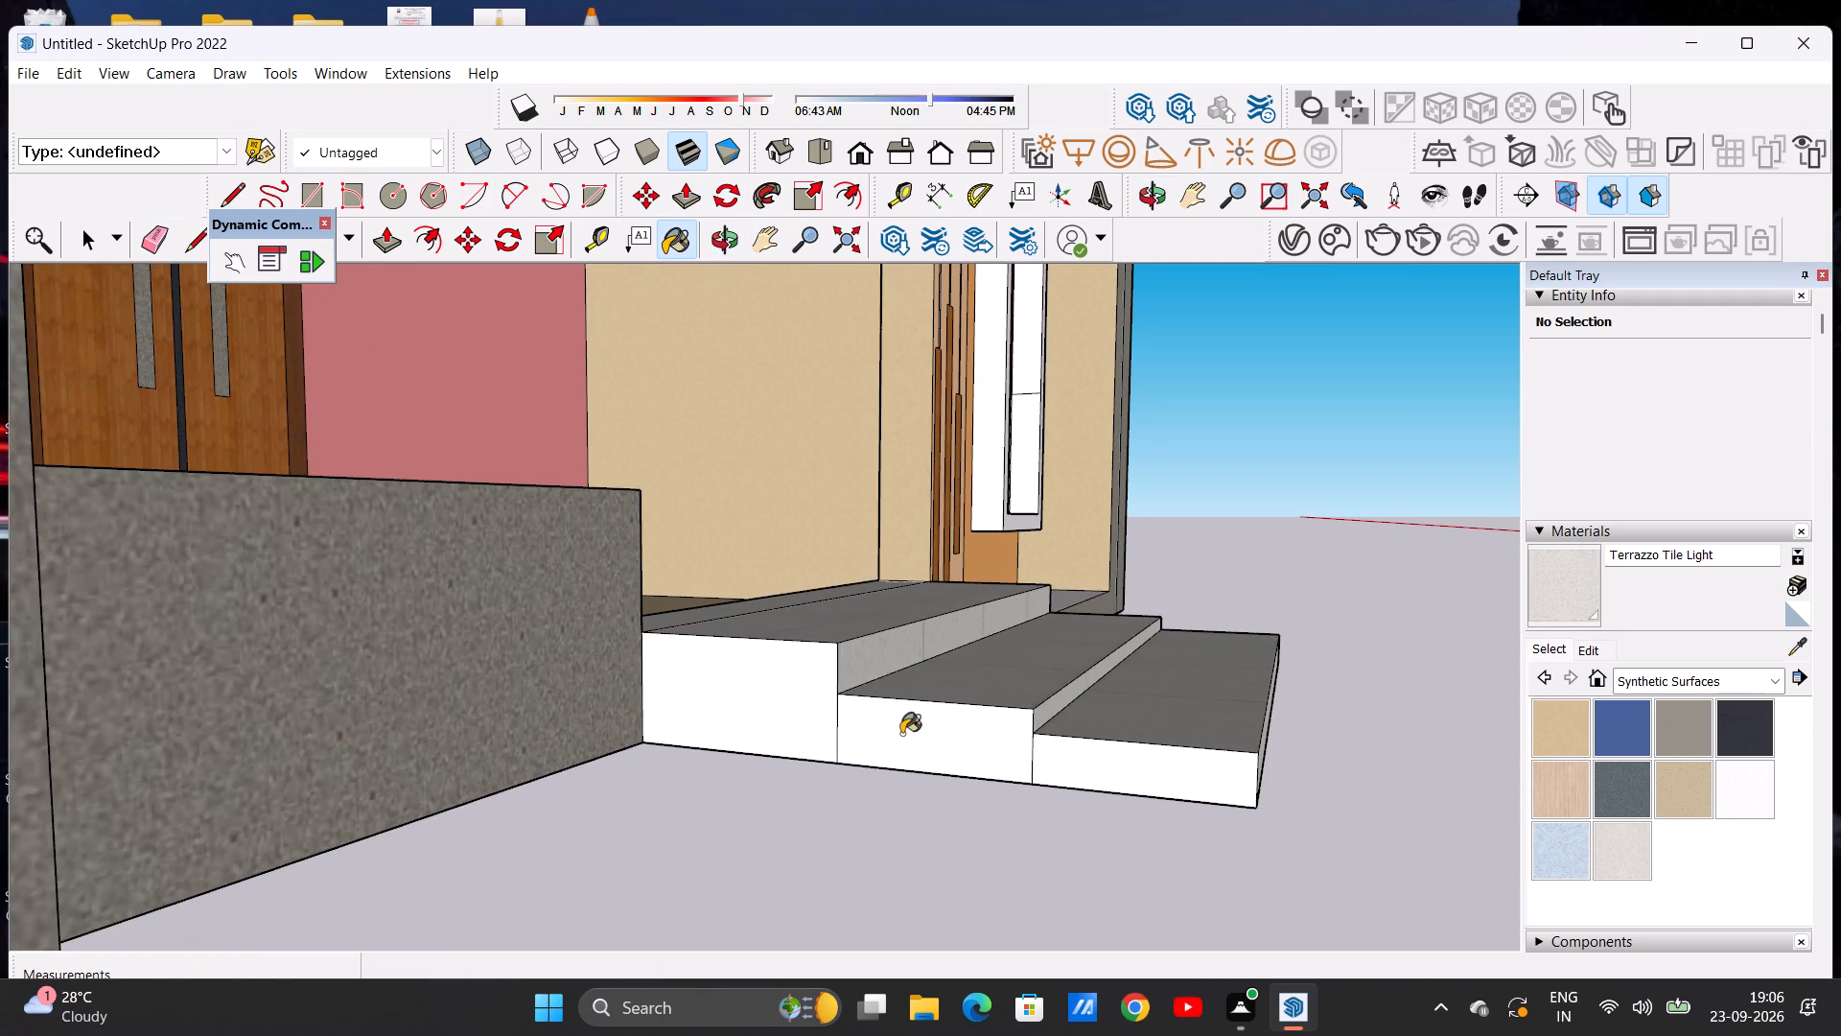
{"action": "left_click", "coordinate": [901, 734]}
{"action": "left_click", "coordinate": [1100, 756]}
{"action": "middle_click_drag", "start_coordinate": [1247, 663], "coordinate": [632, 716]}
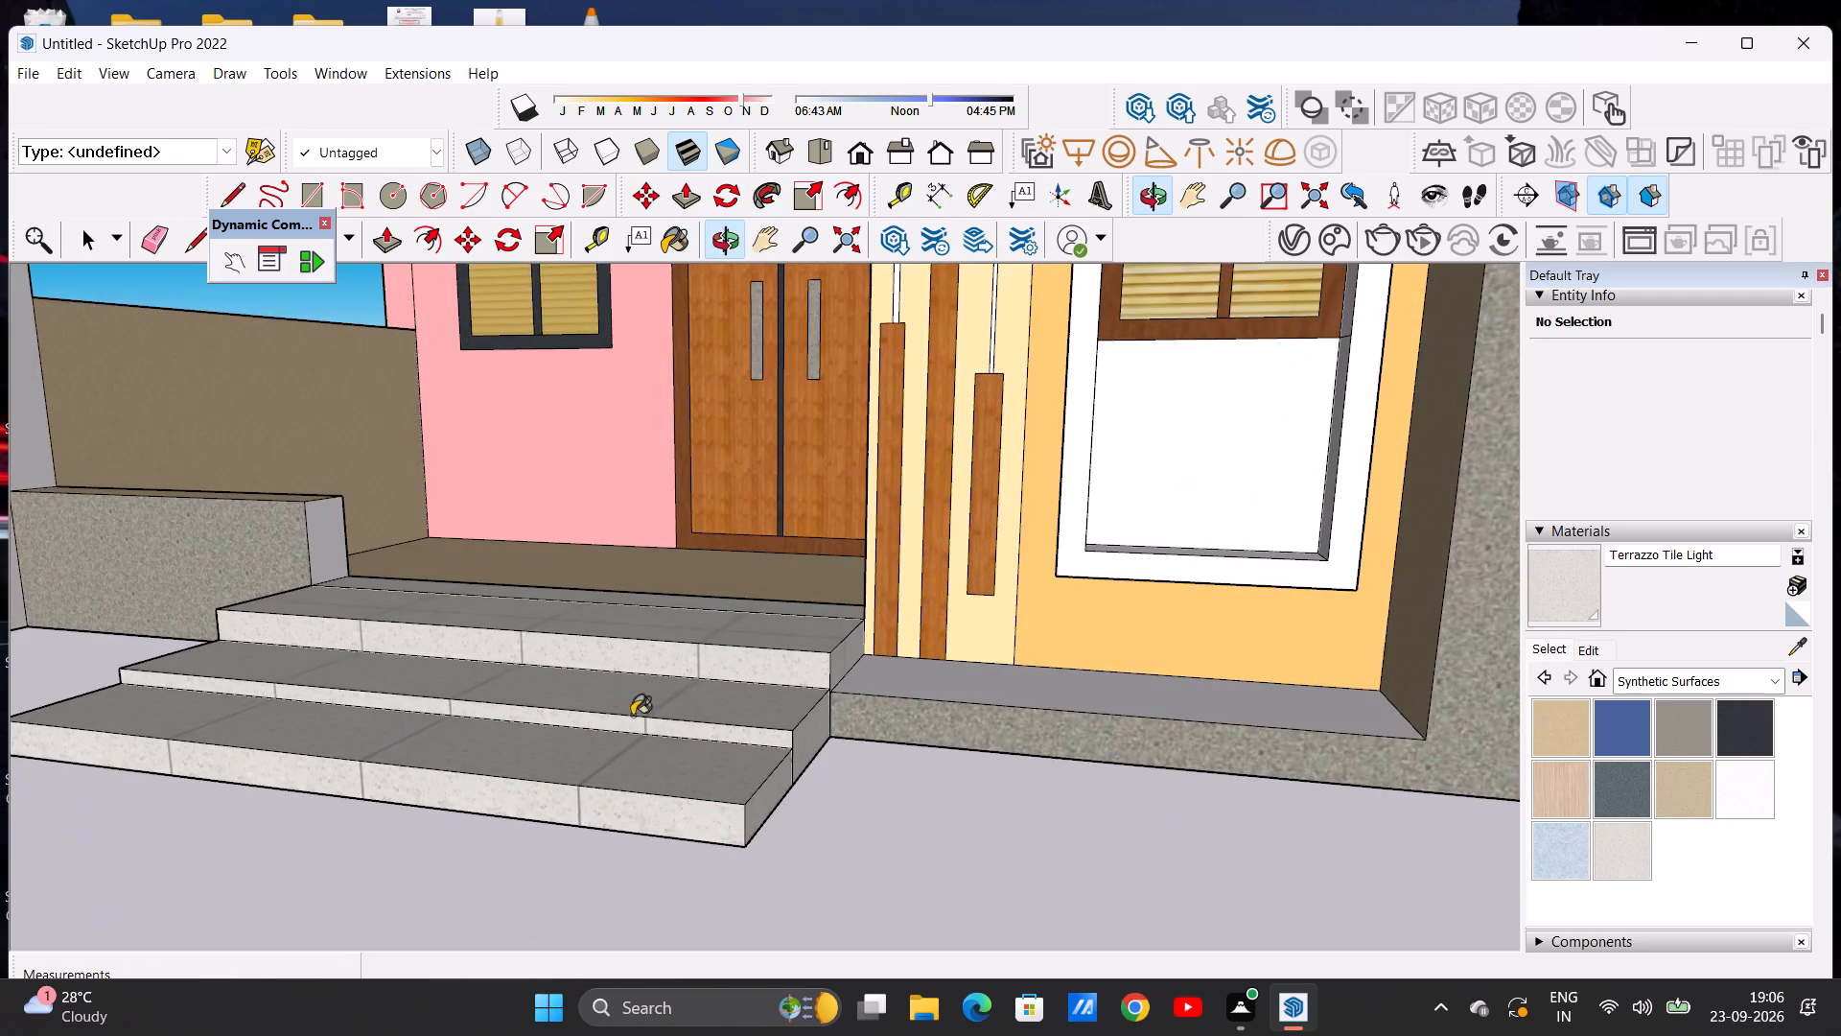
{"action": "scroll", "coordinate": [707, 698], "scroll_direction": "down", "scroll_amount": 20}
{"action": "key", "text": "space"}
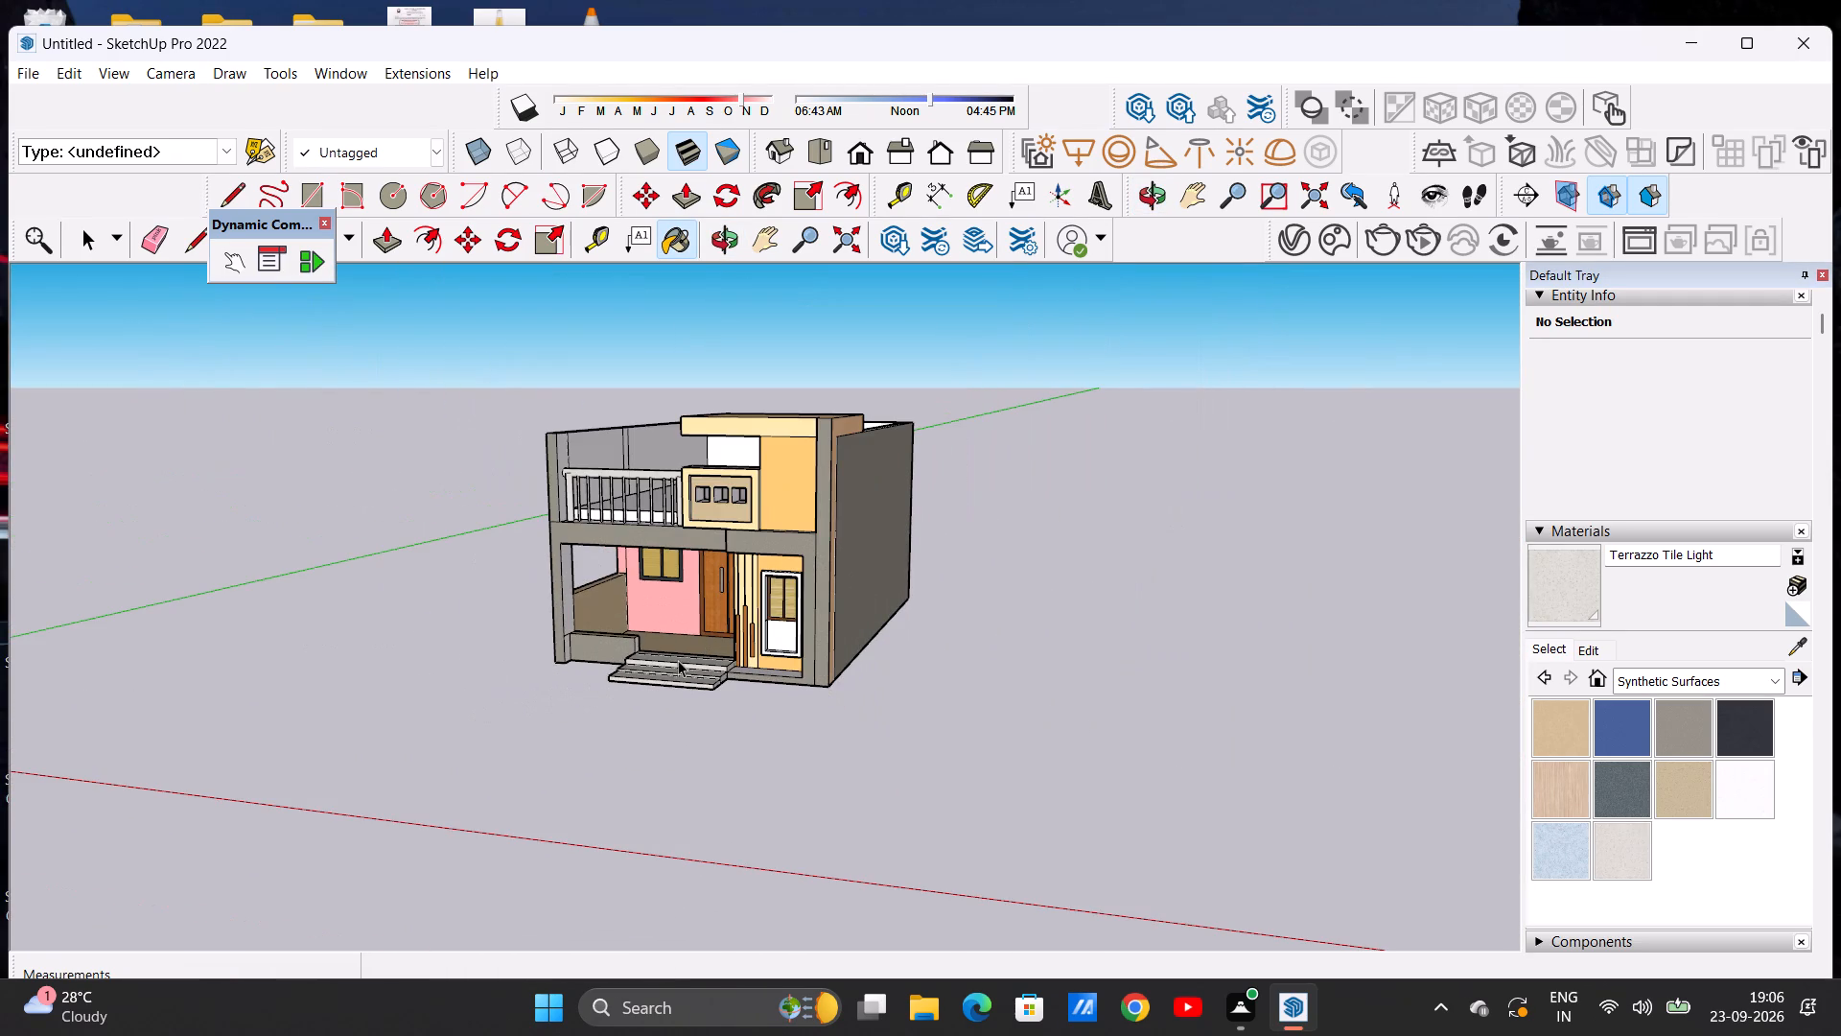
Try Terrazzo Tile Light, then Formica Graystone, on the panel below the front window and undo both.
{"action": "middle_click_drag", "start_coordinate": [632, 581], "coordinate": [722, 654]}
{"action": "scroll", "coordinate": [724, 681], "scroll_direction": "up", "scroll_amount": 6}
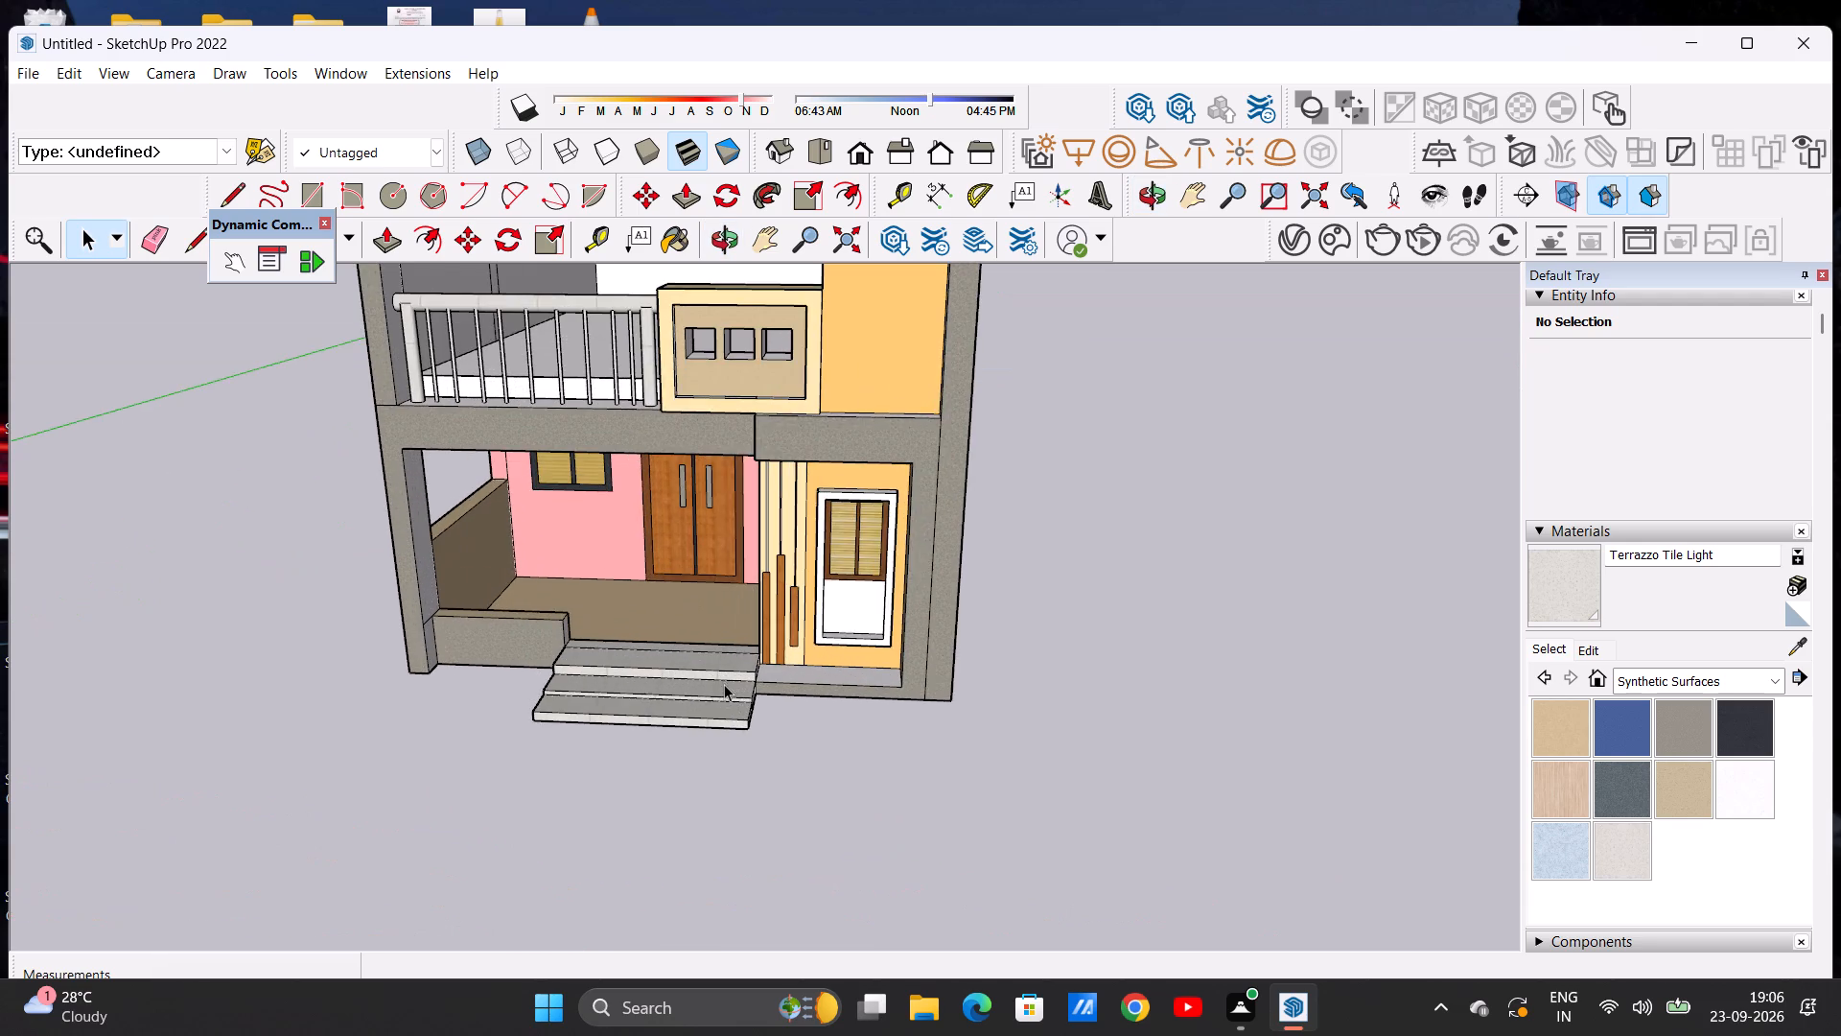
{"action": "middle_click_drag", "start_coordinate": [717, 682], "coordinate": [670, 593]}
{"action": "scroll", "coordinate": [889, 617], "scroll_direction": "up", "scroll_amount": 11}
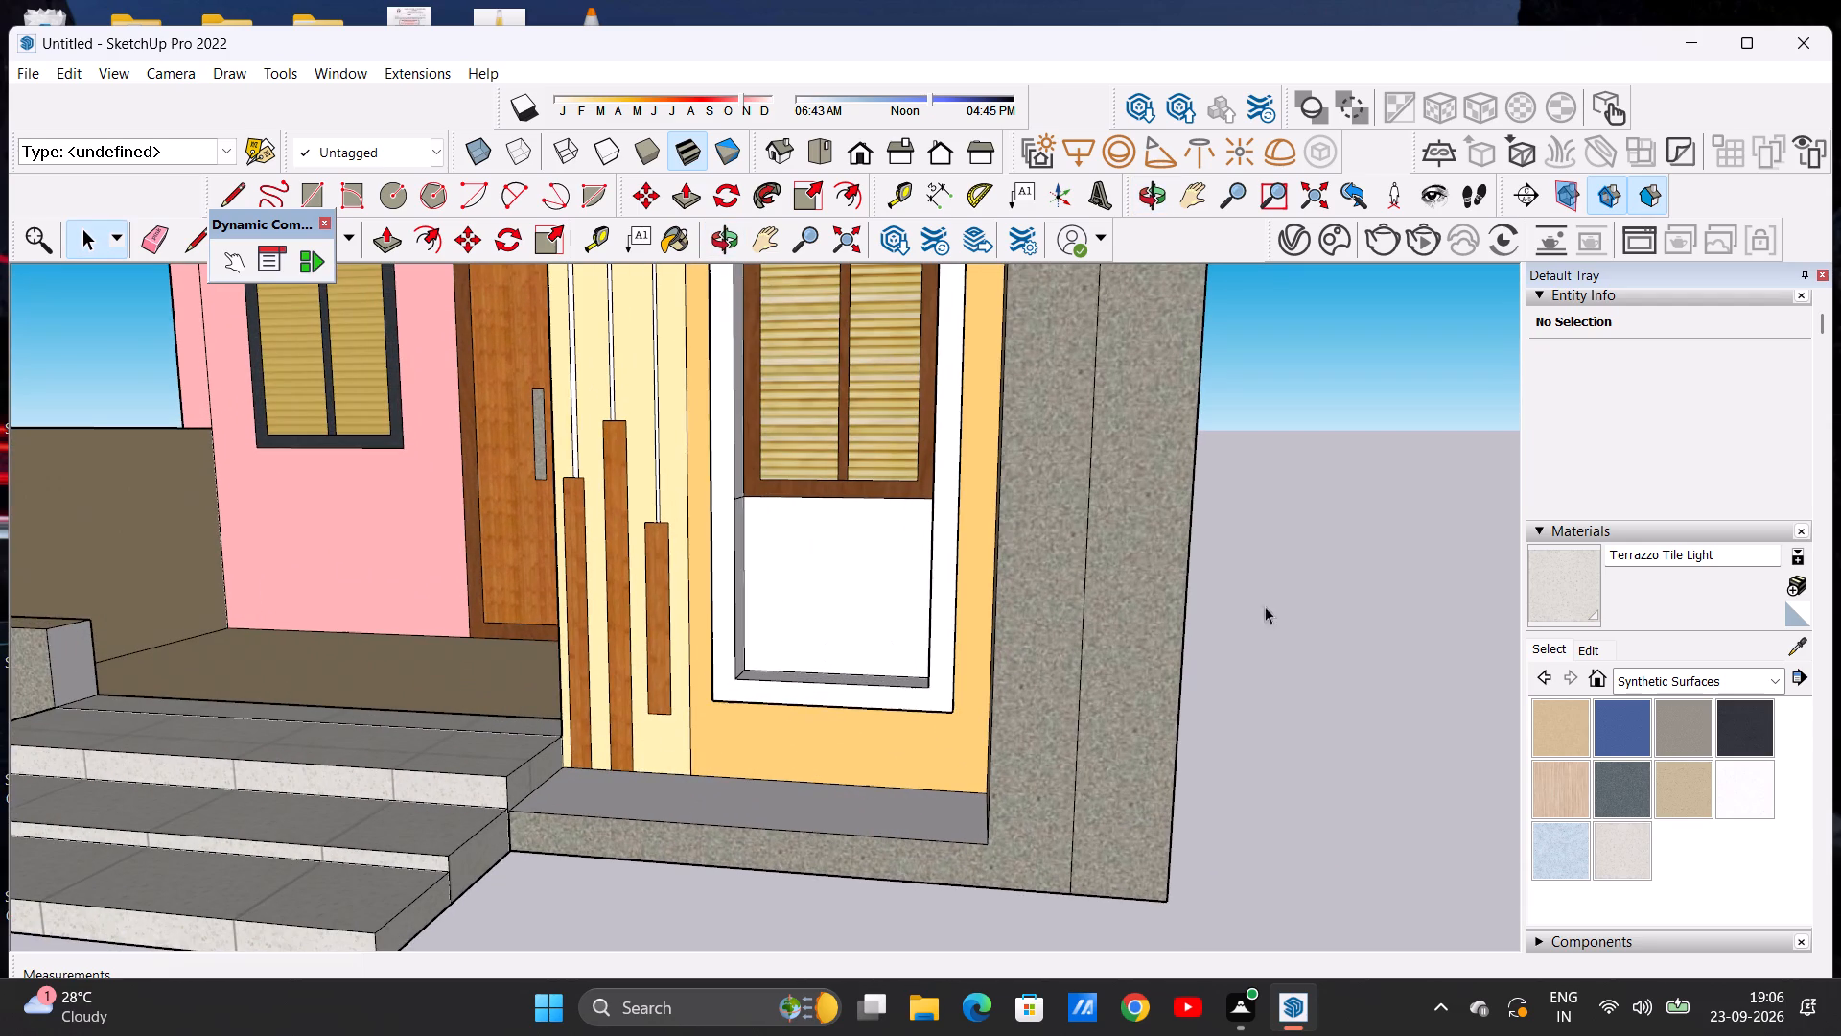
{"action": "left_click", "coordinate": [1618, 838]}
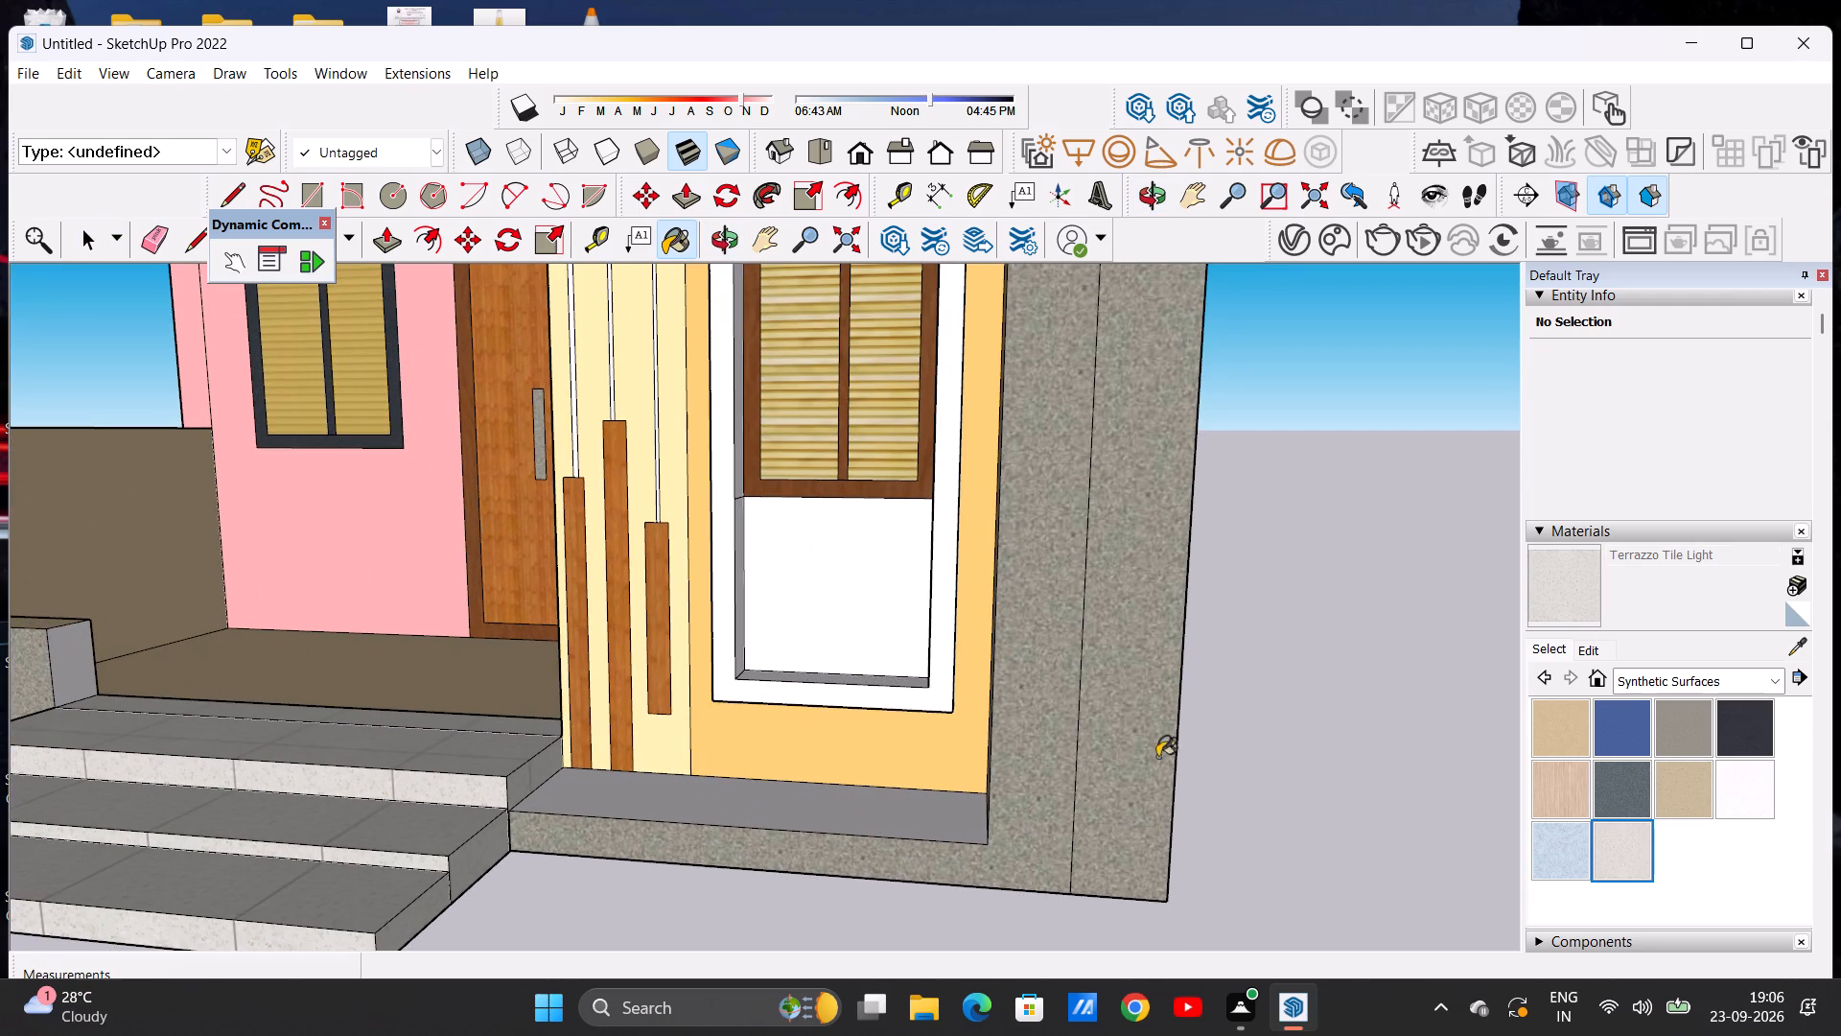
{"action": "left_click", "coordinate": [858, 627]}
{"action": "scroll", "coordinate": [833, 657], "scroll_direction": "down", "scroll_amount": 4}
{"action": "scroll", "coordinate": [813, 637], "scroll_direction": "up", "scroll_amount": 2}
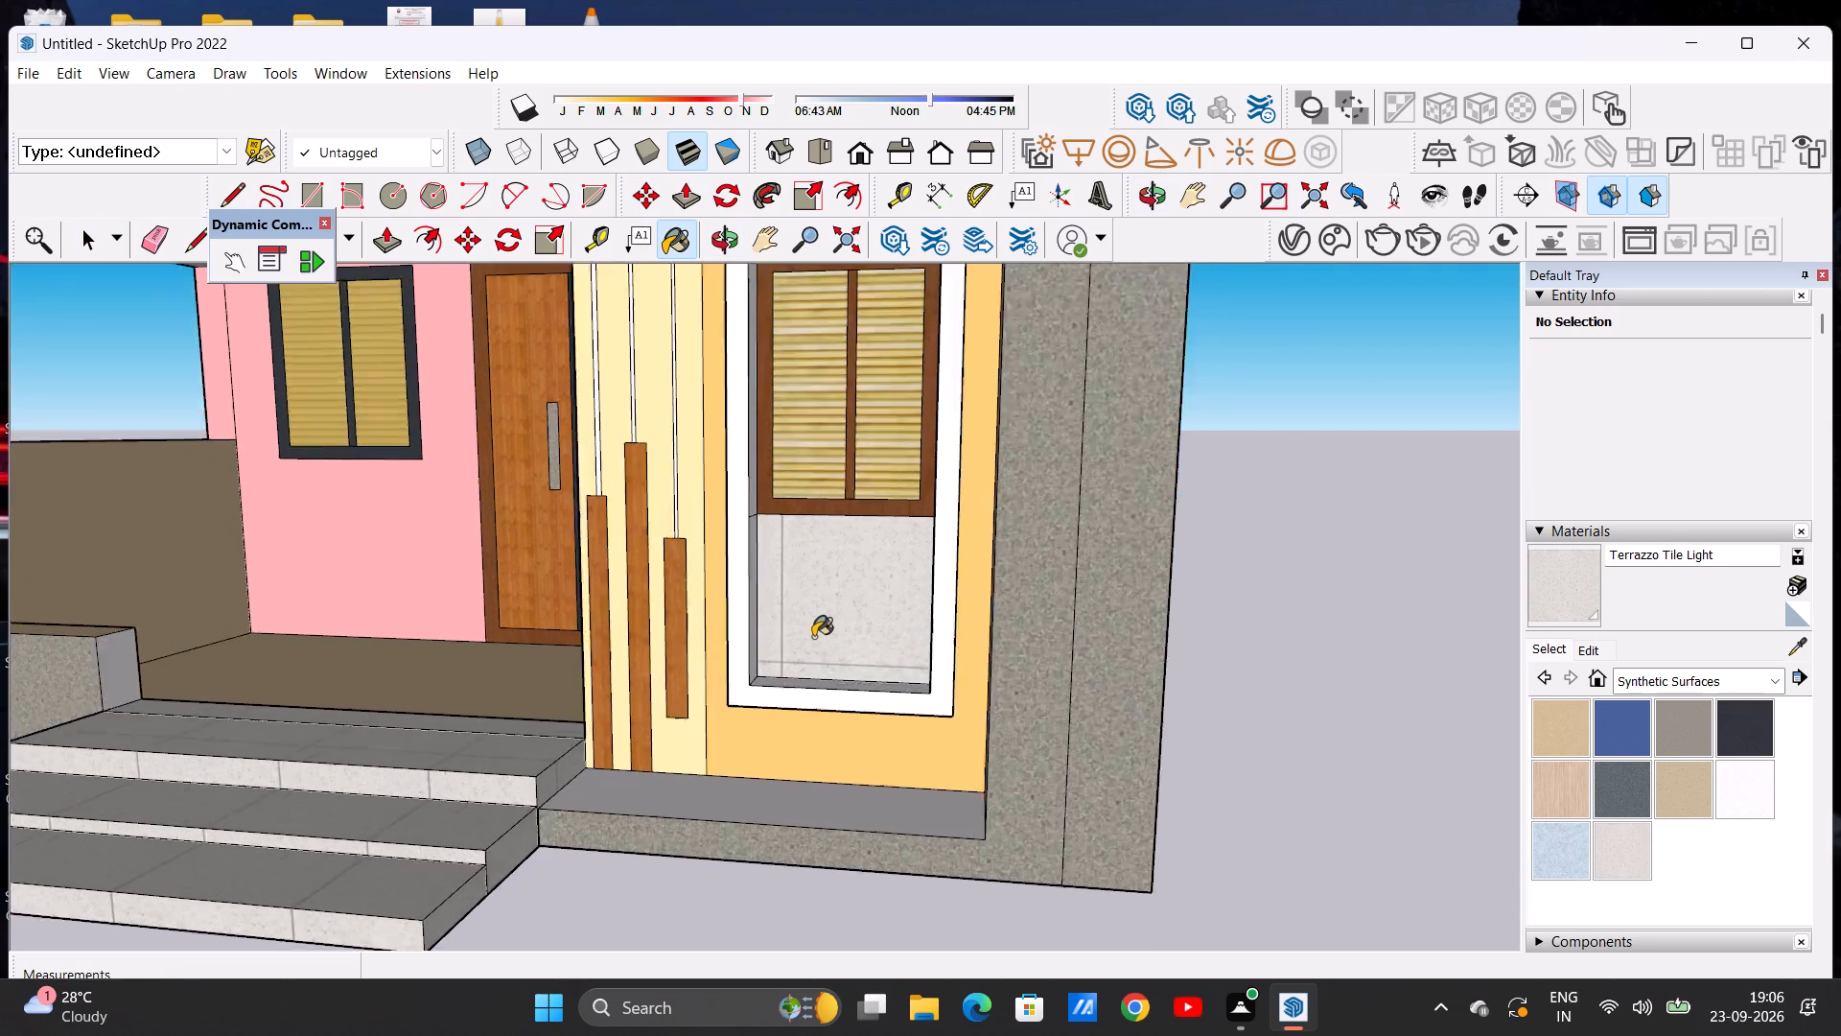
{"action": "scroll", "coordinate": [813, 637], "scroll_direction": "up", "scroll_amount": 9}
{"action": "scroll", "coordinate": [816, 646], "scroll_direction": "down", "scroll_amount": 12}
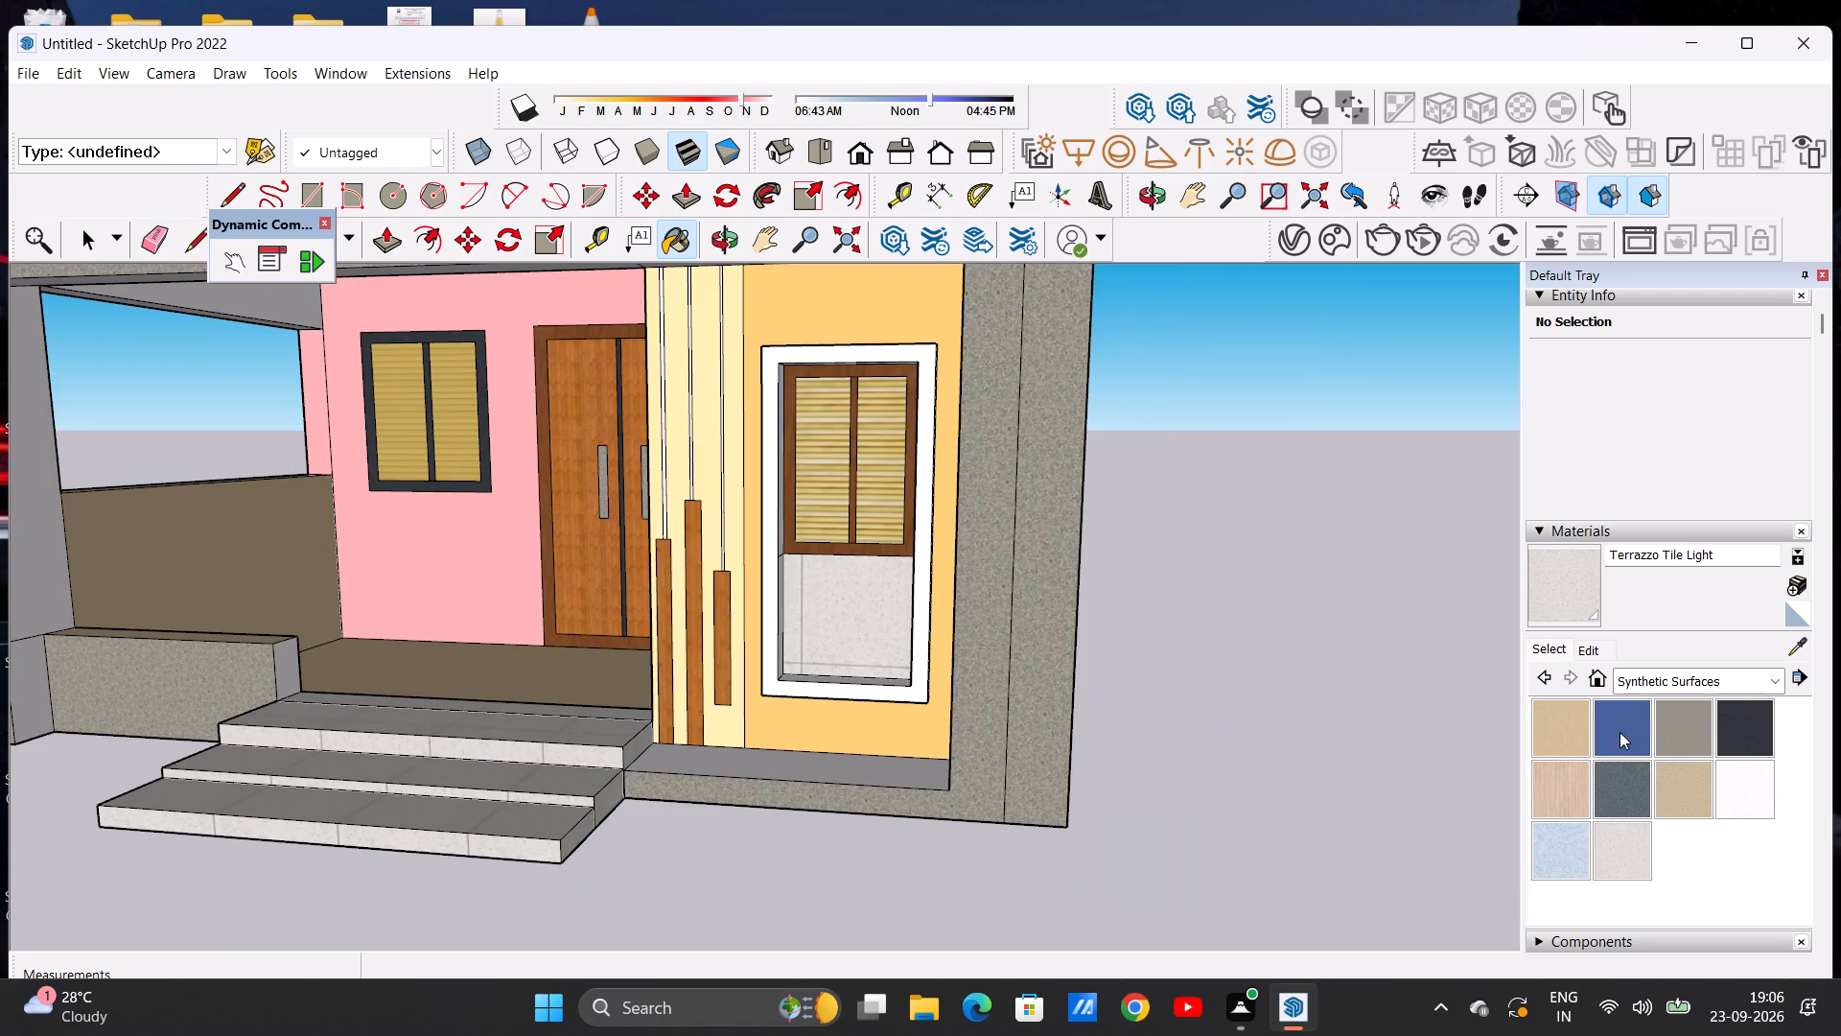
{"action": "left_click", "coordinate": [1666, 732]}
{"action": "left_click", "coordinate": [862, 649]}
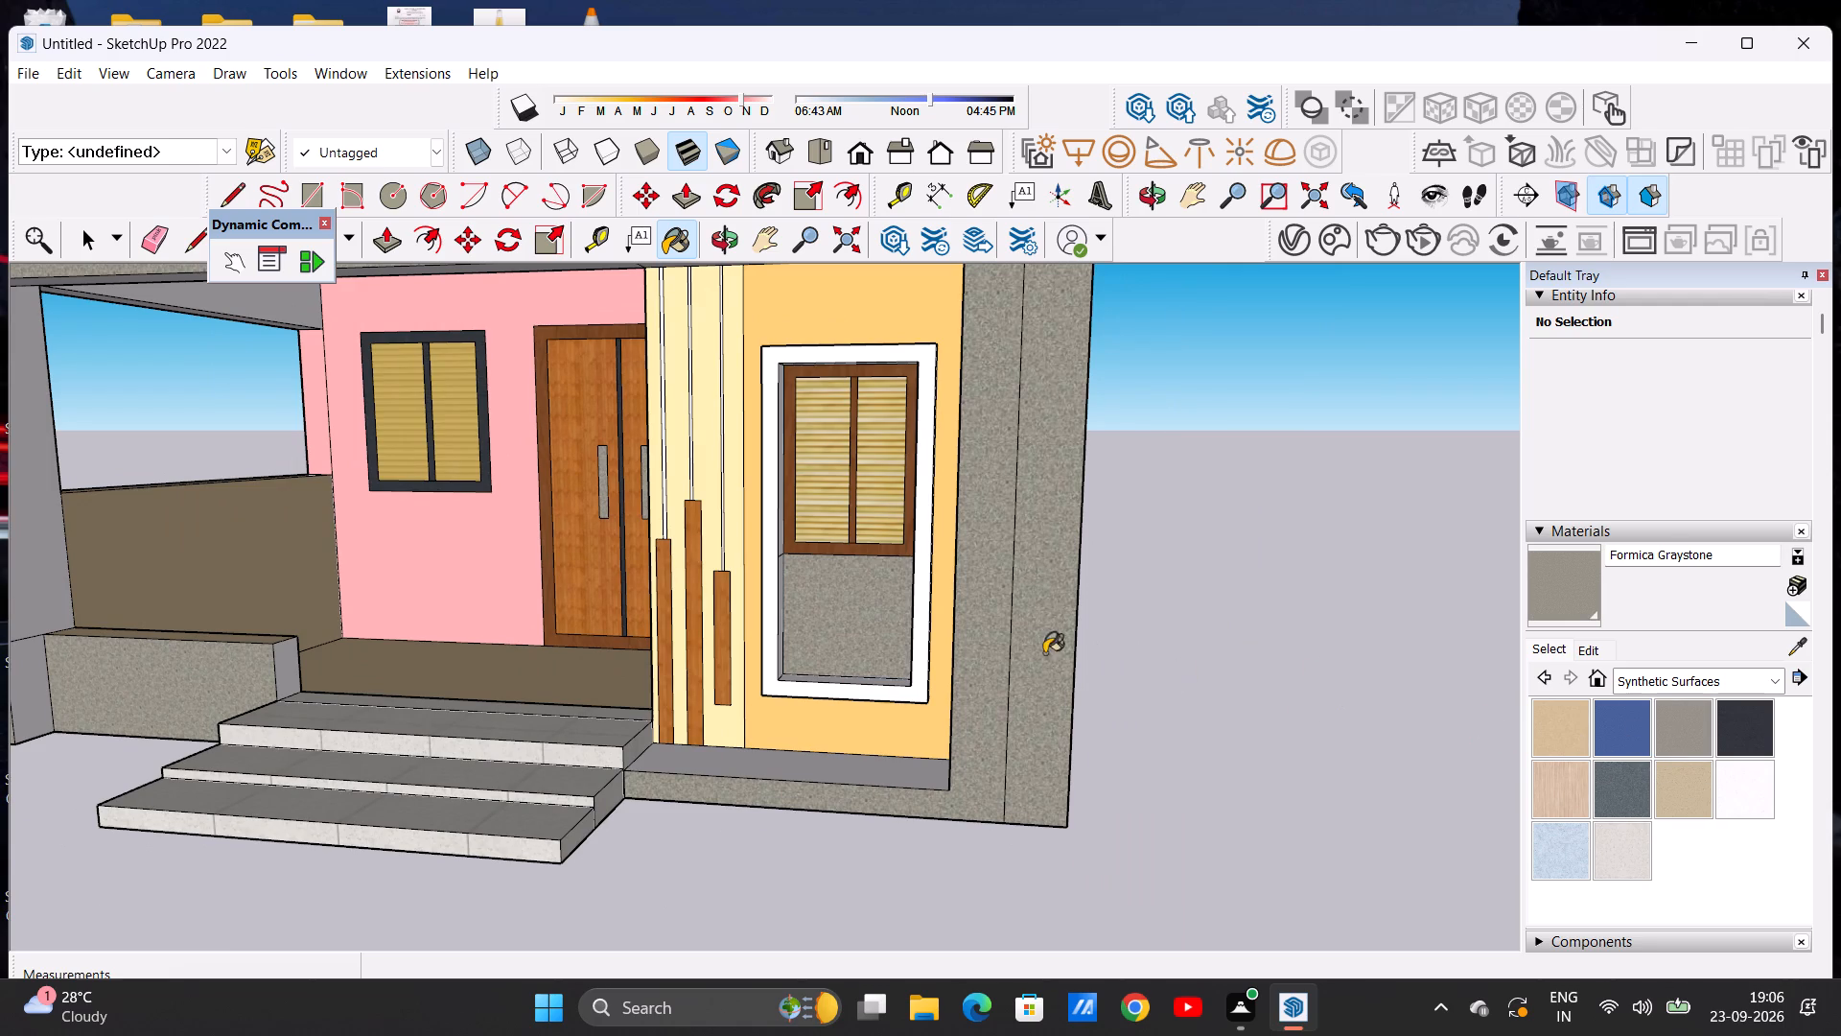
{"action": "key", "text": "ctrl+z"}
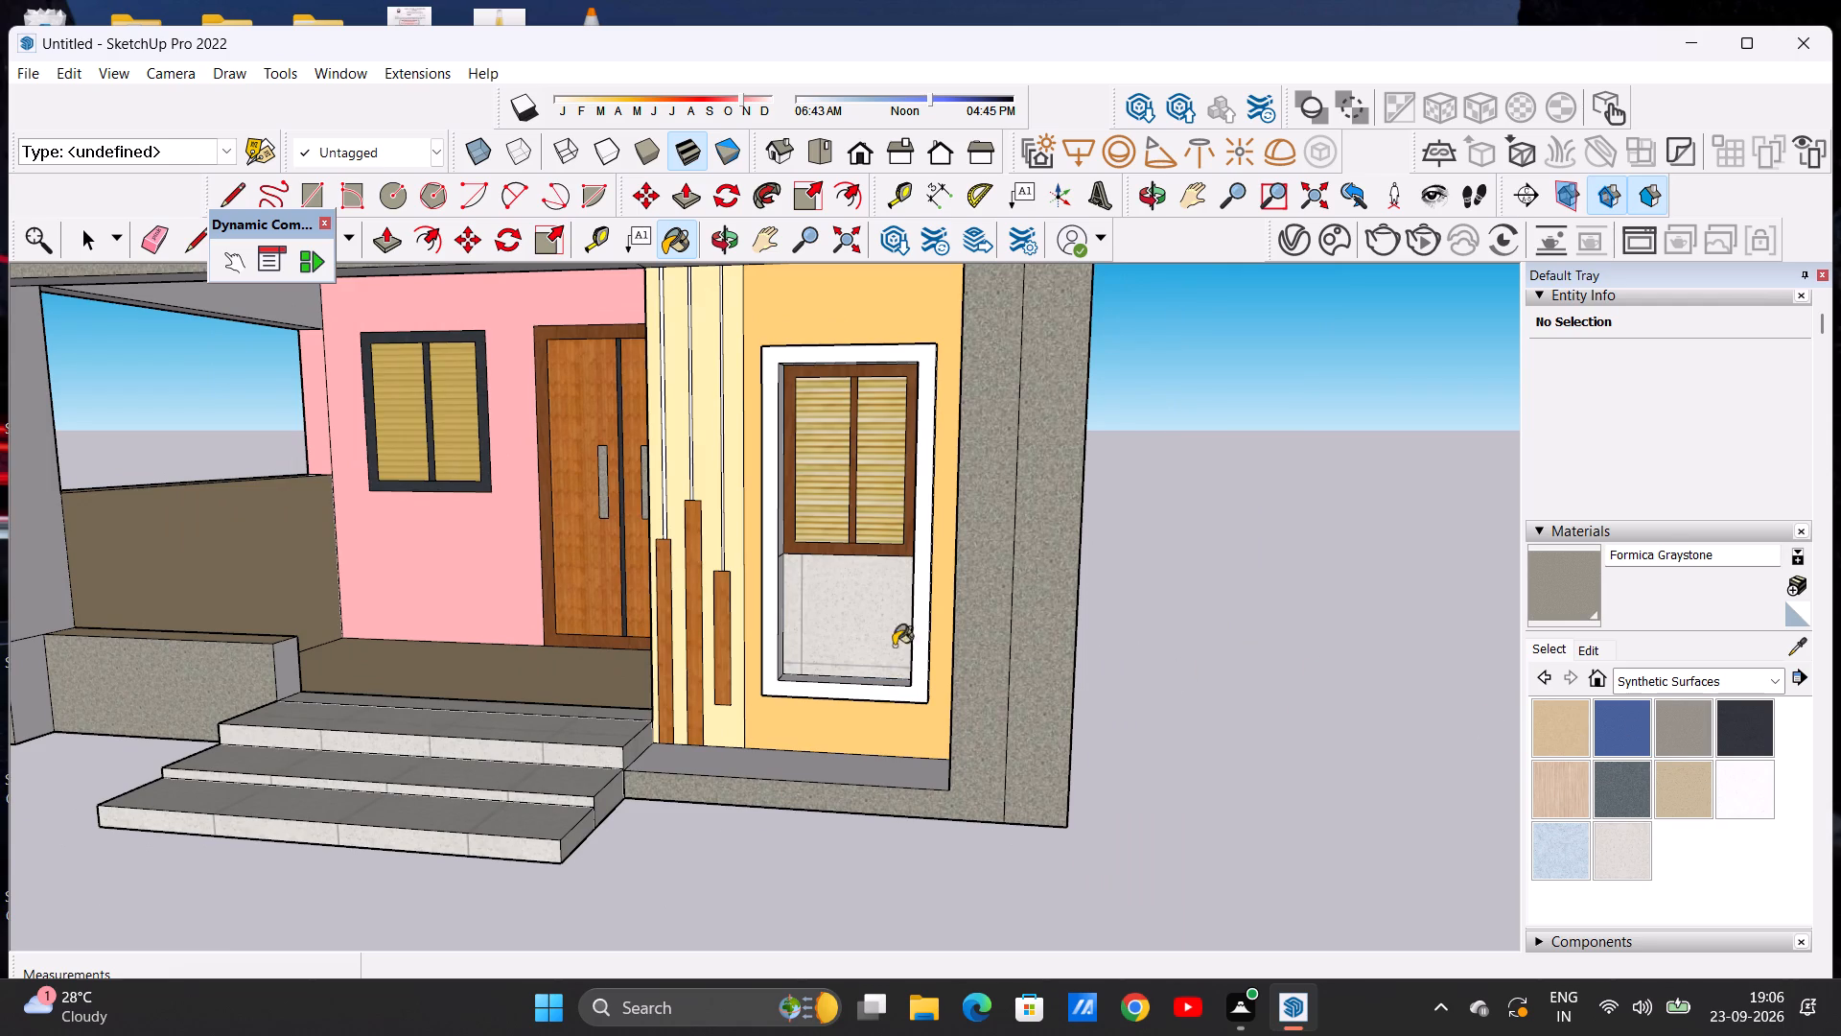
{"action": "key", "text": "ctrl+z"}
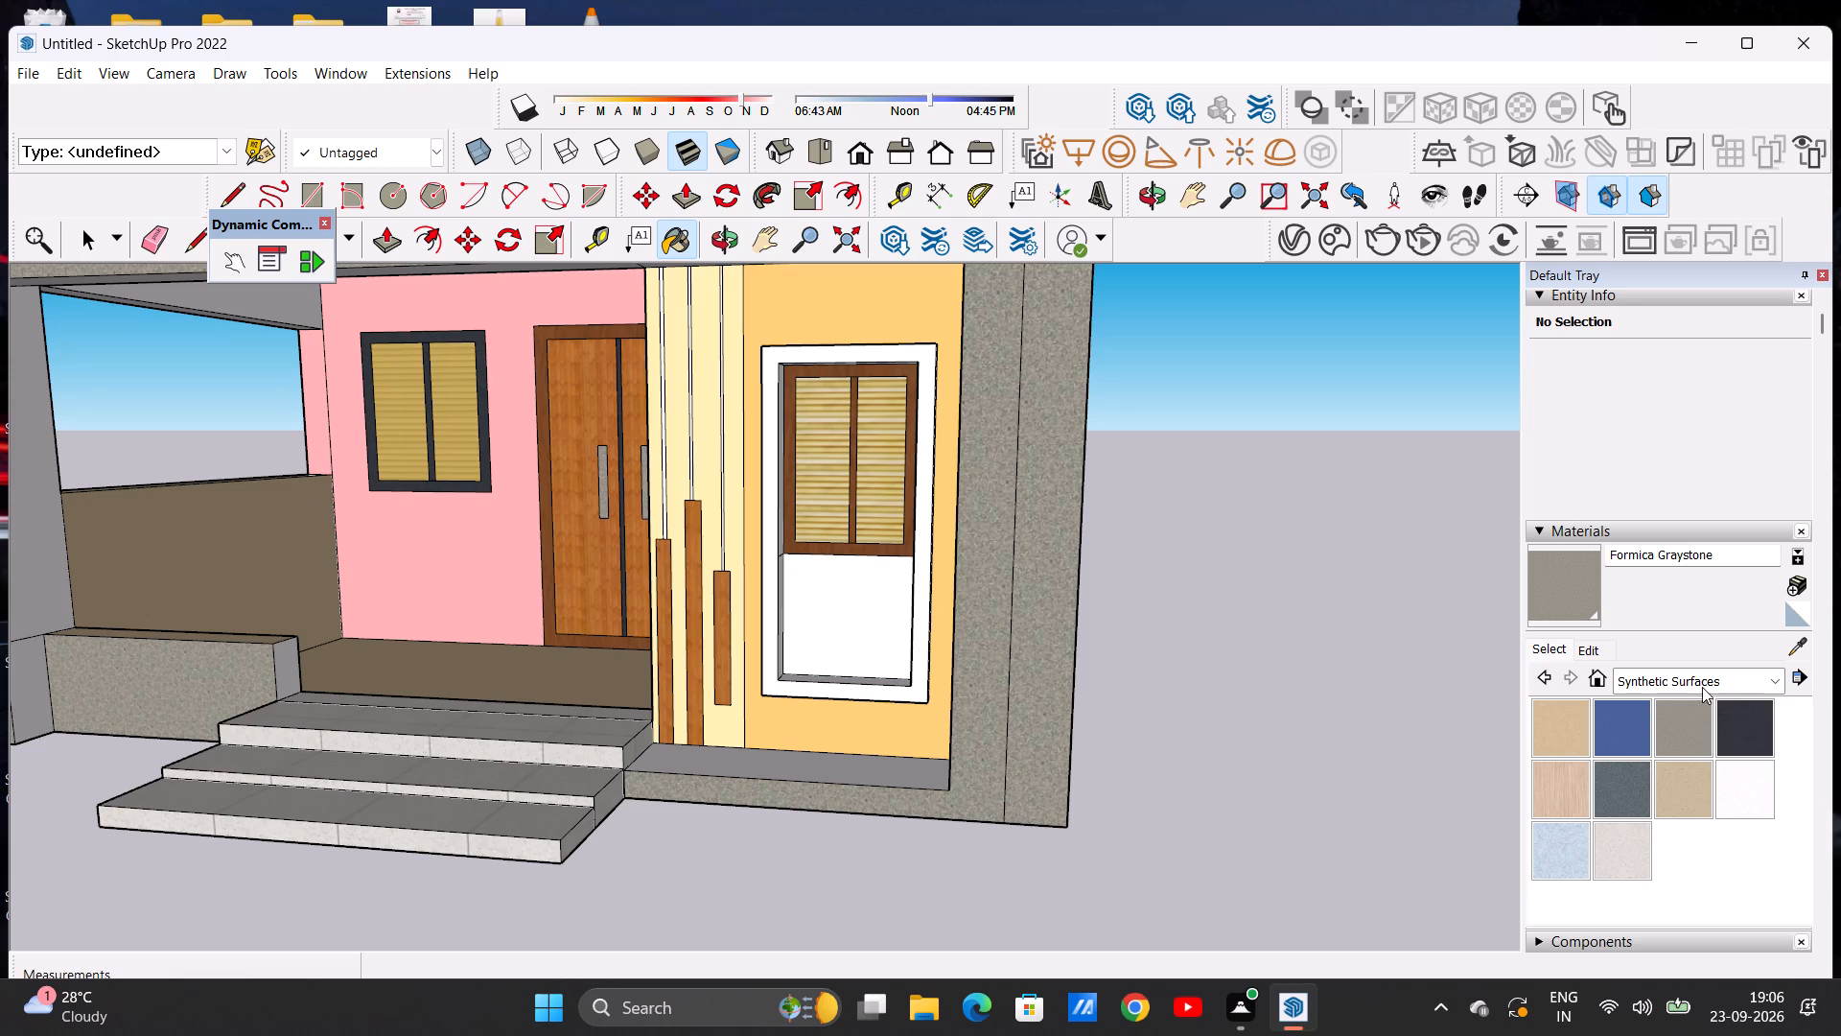
Try Basic Tile from the Tile materials on the panel below the front window, and replace it with Field Rectangle Tile.
{"action": "left_click", "coordinate": [1772, 683]}
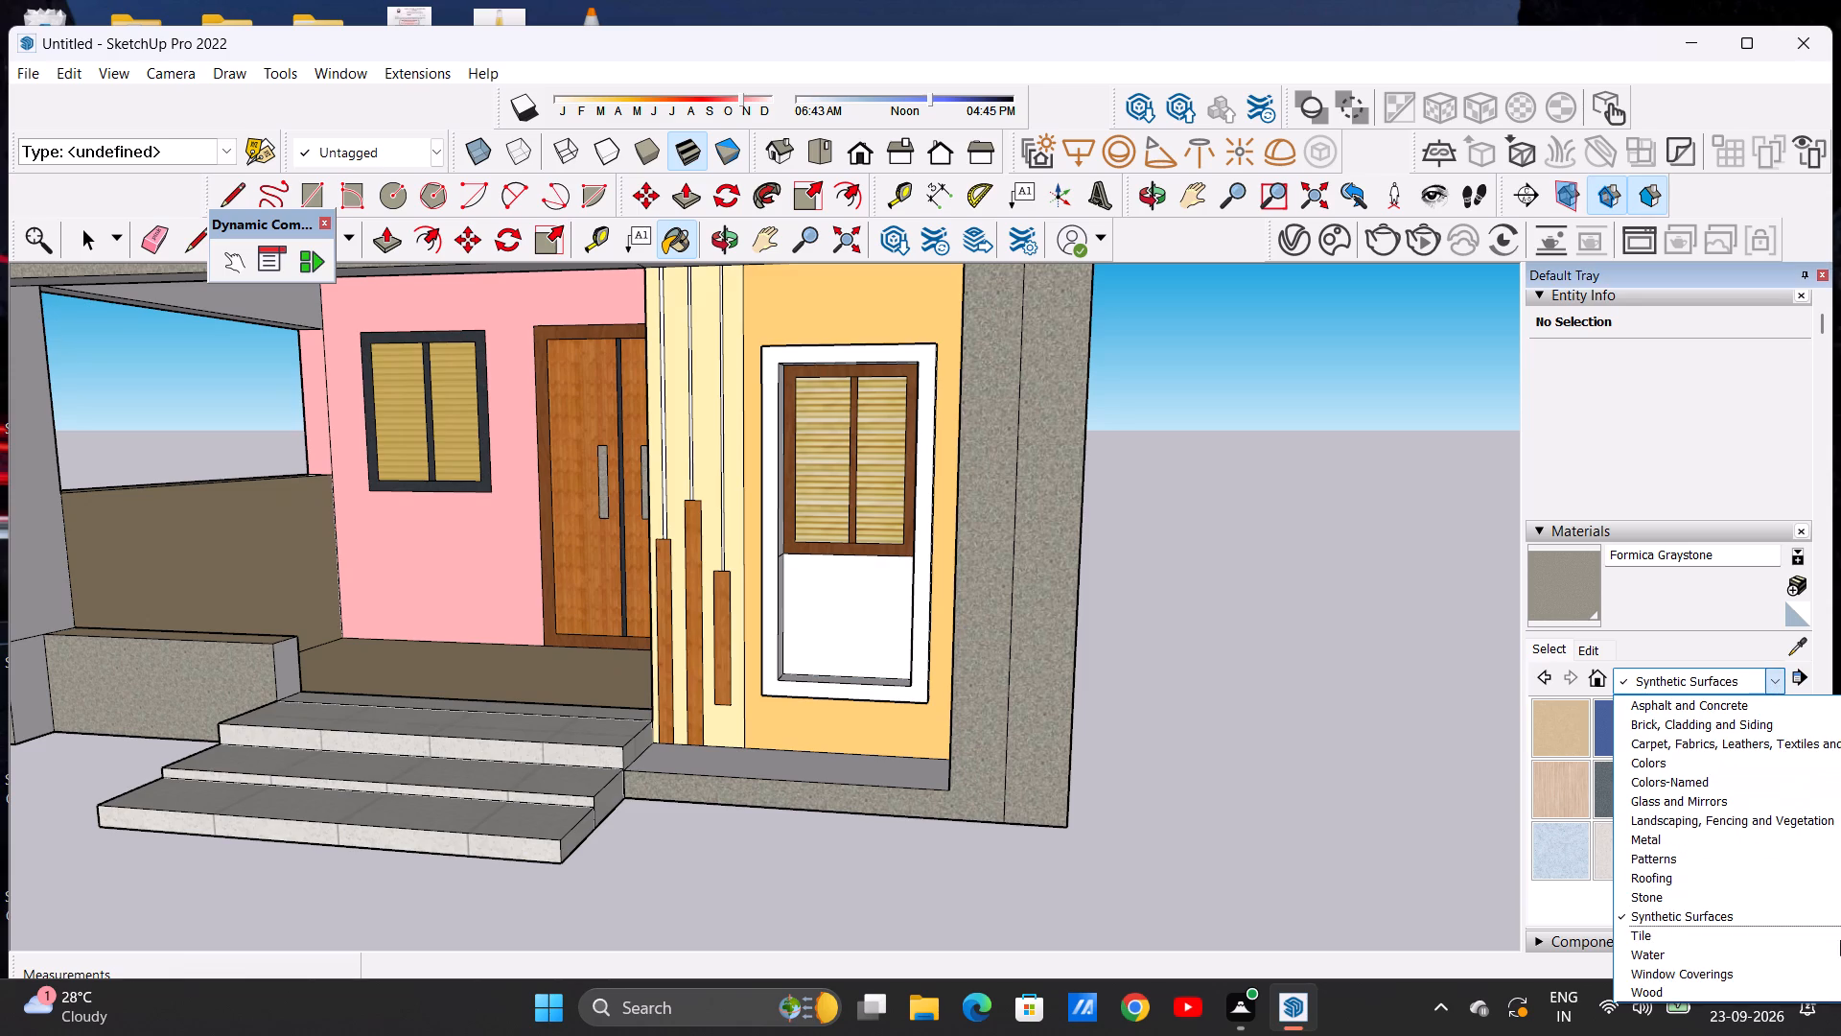
{"action": "left_click", "coordinate": [1840, 940]}
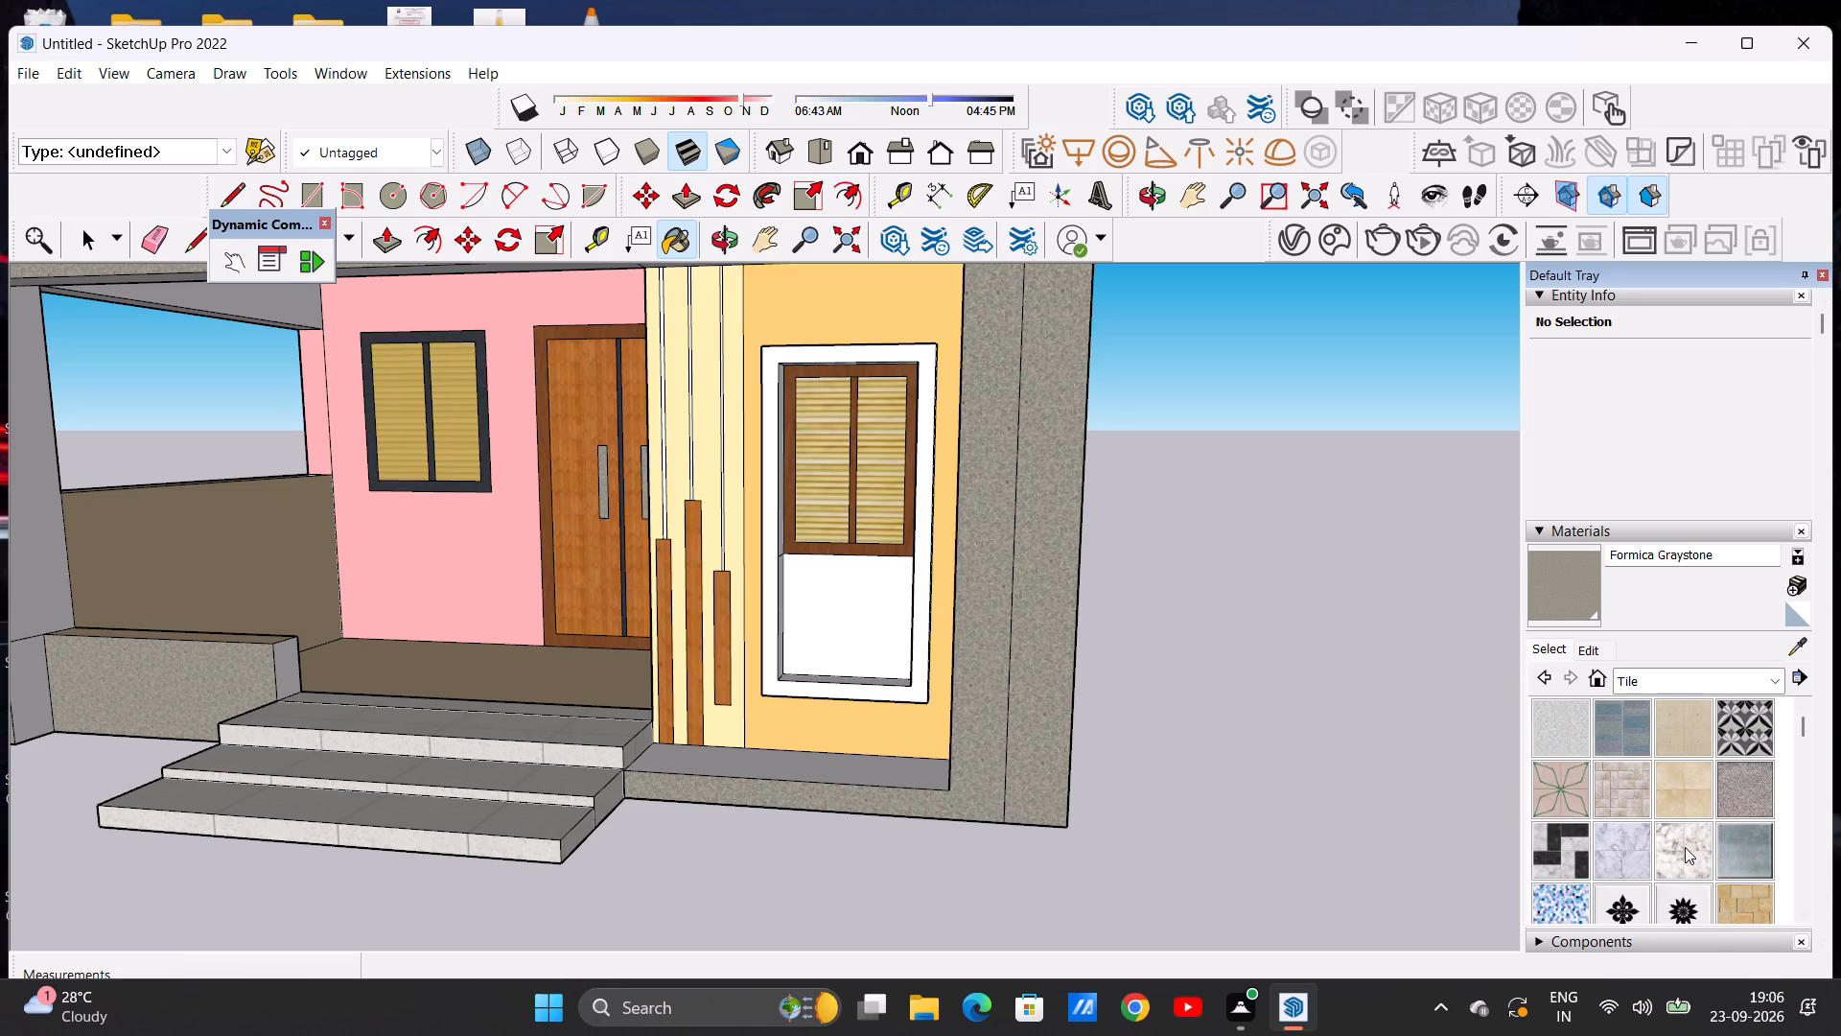
{"action": "left_click", "coordinate": [1552, 714]}
{"action": "scroll", "coordinate": [778, 649], "scroll_direction": "up", "scroll_amount": 4}
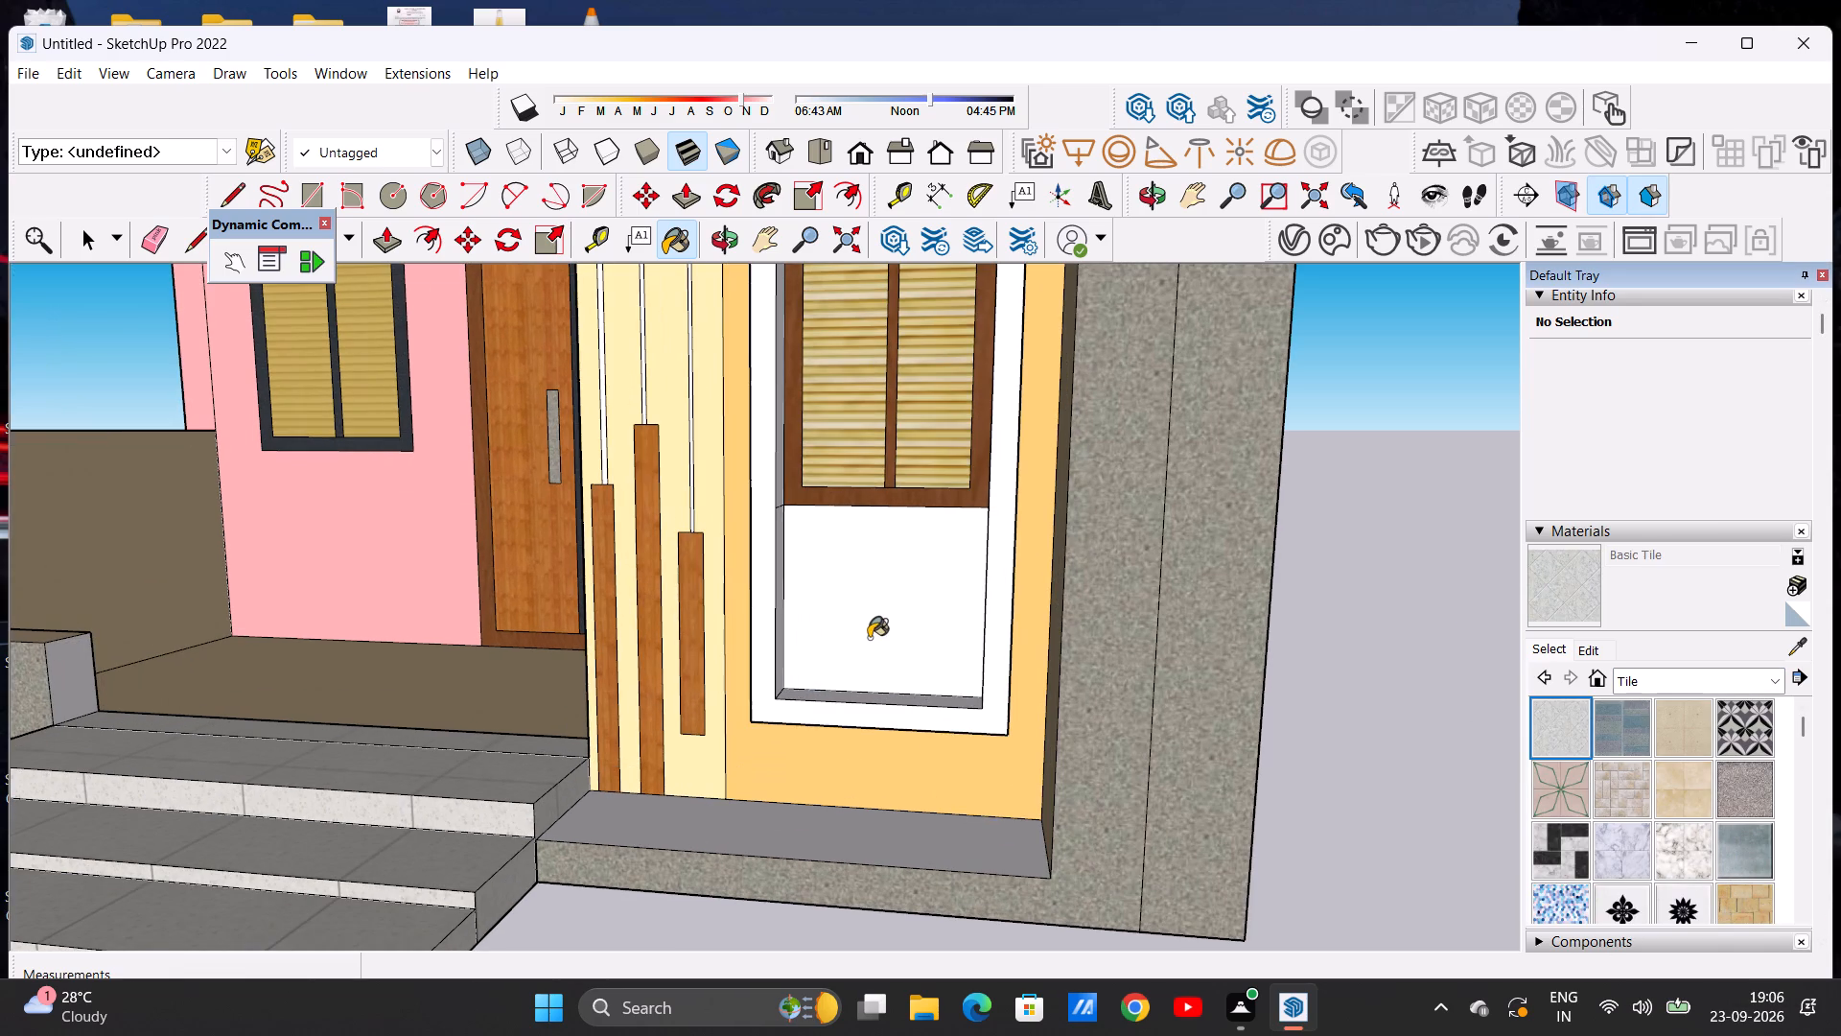
{"action": "left_click", "coordinate": [869, 638]}
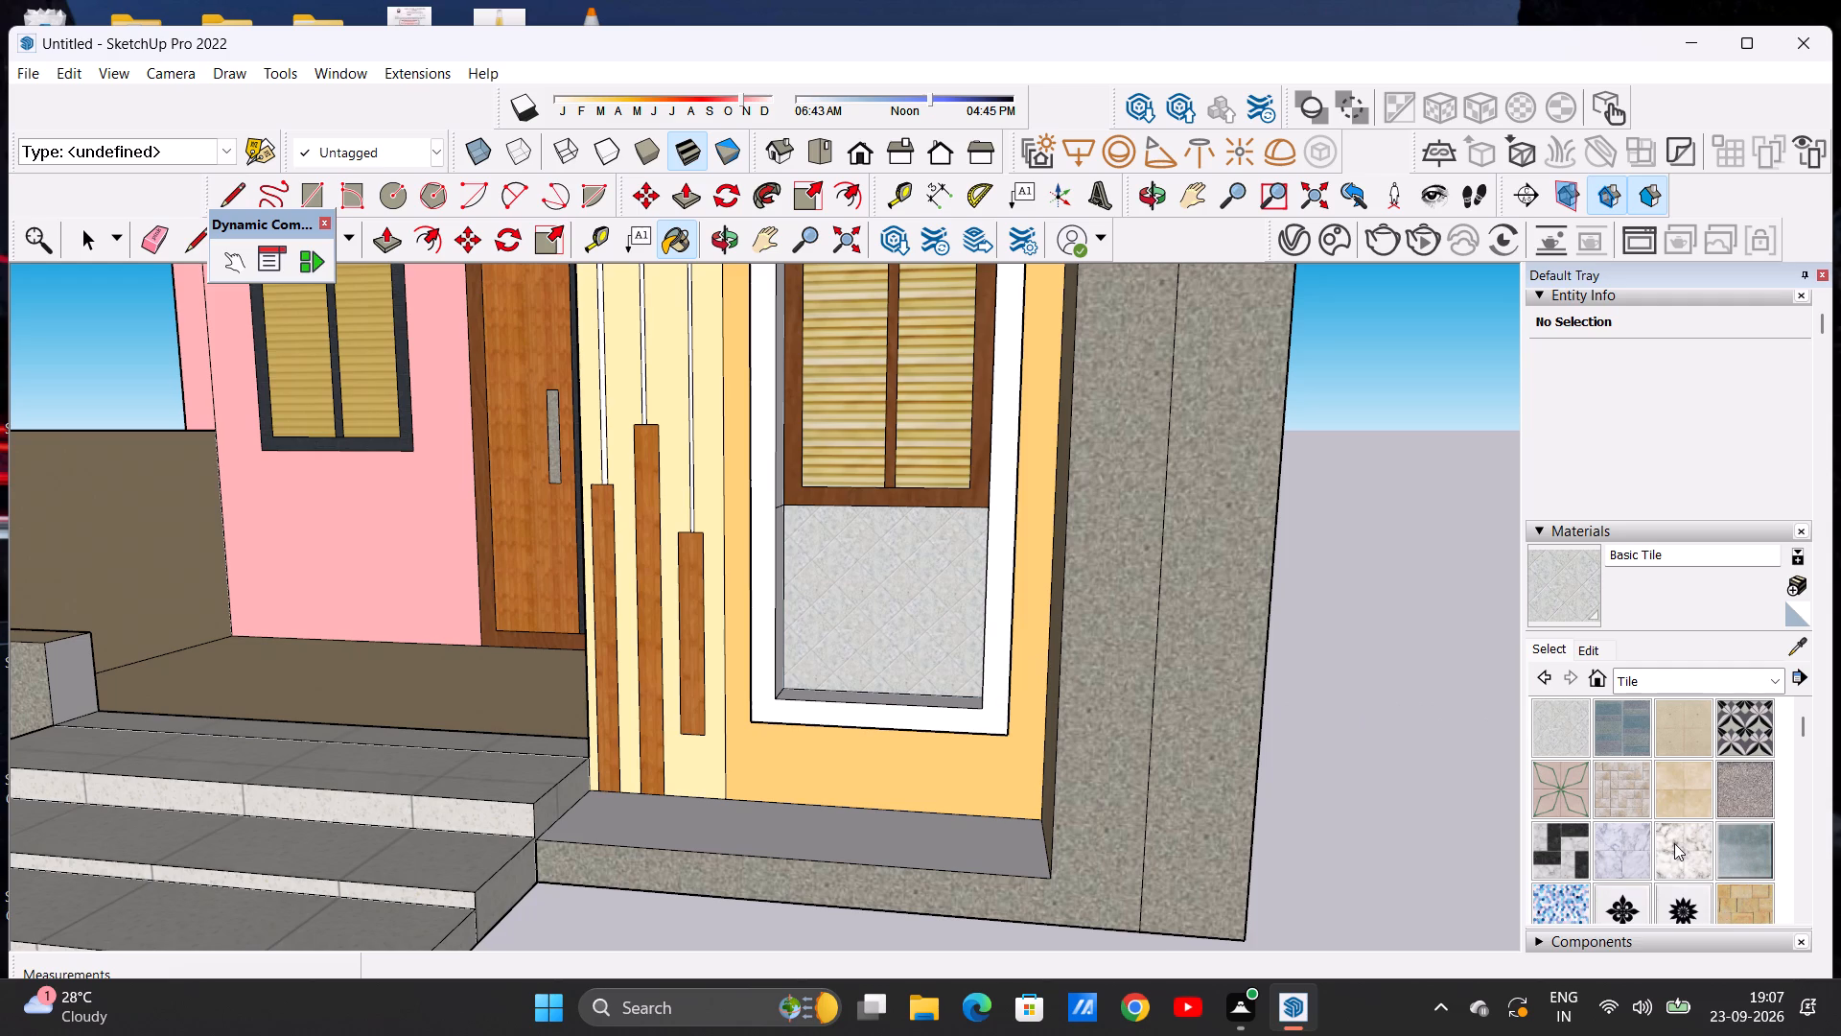
{"action": "left_click", "coordinate": [1630, 800]}
{"action": "left_click", "coordinate": [908, 657]}
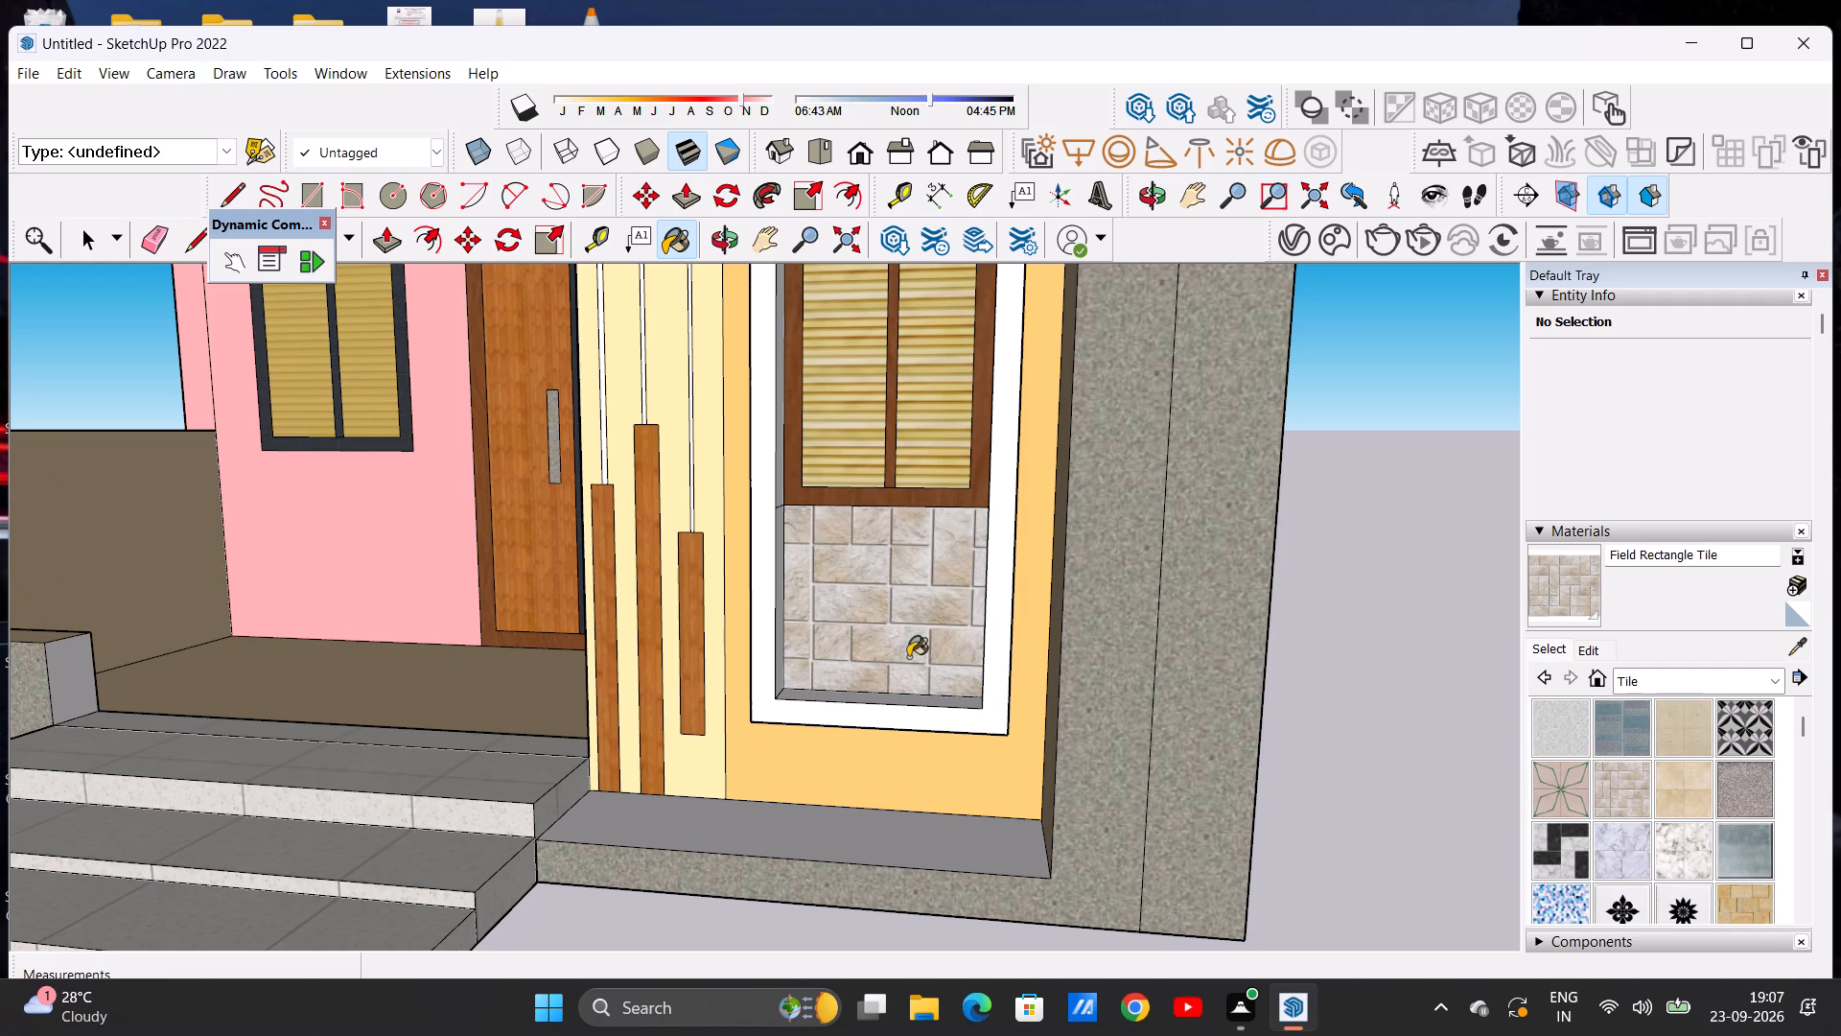
{"action": "key", "text": "space"}
Examine the front facade, porch and double door from several angles for surfaces still unpainted.
{"action": "scroll", "coordinate": [768, 523], "scroll_direction": "down", "scroll_amount": 10}
{"action": "middle_click_drag", "start_coordinate": [802, 529], "coordinate": [828, 545]}
{"action": "scroll", "coordinate": [829, 532], "scroll_direction": "down", "scroll_amount": 8}
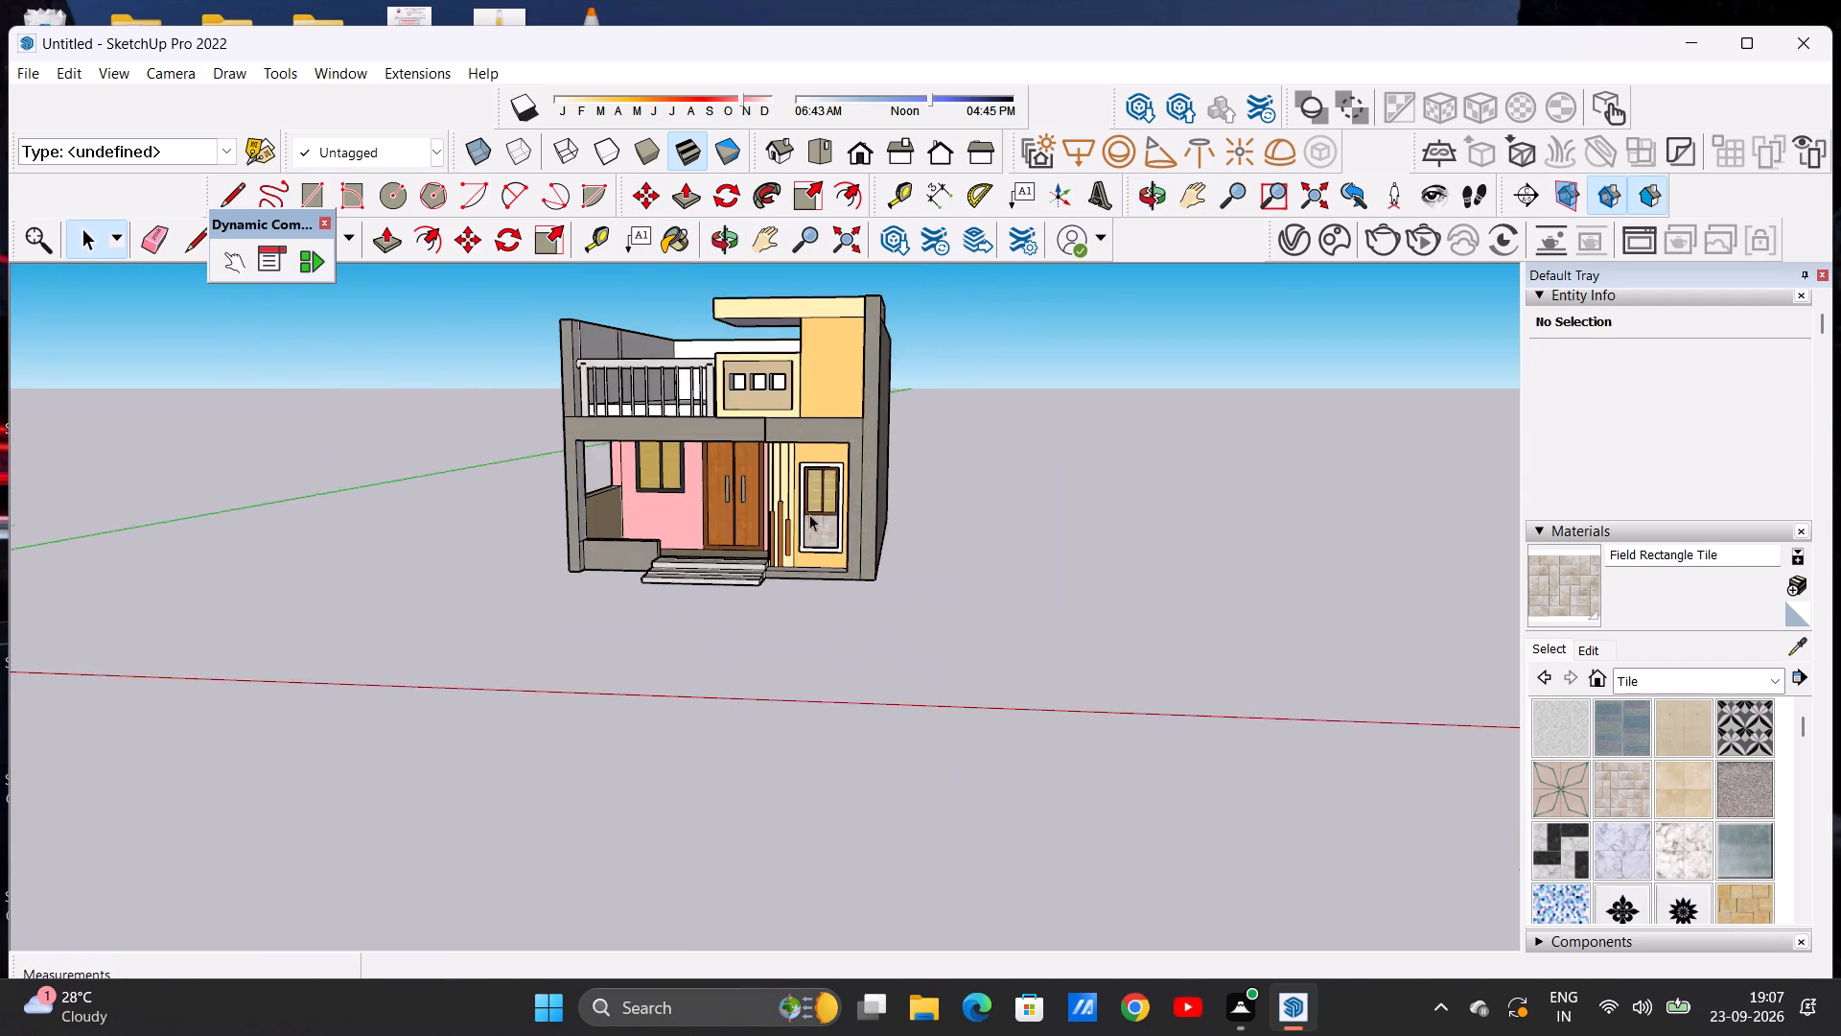
{"action": "scroll", "coordinate": [809, 514], "scroll_direction": "down", "scroll_amount": 5}
{"action": "scroll", "coordinate": [787, 419], "scroll_direction": "up", "scroll_amount": 7}
{"action": "scroll", "coordinate": [638, 613], "scroll_direction": "up", "scroll_amount": 3}
{"action": "middle_click_drag", "start_coordinate": [618, 602], "coordinate": [741, 607]}
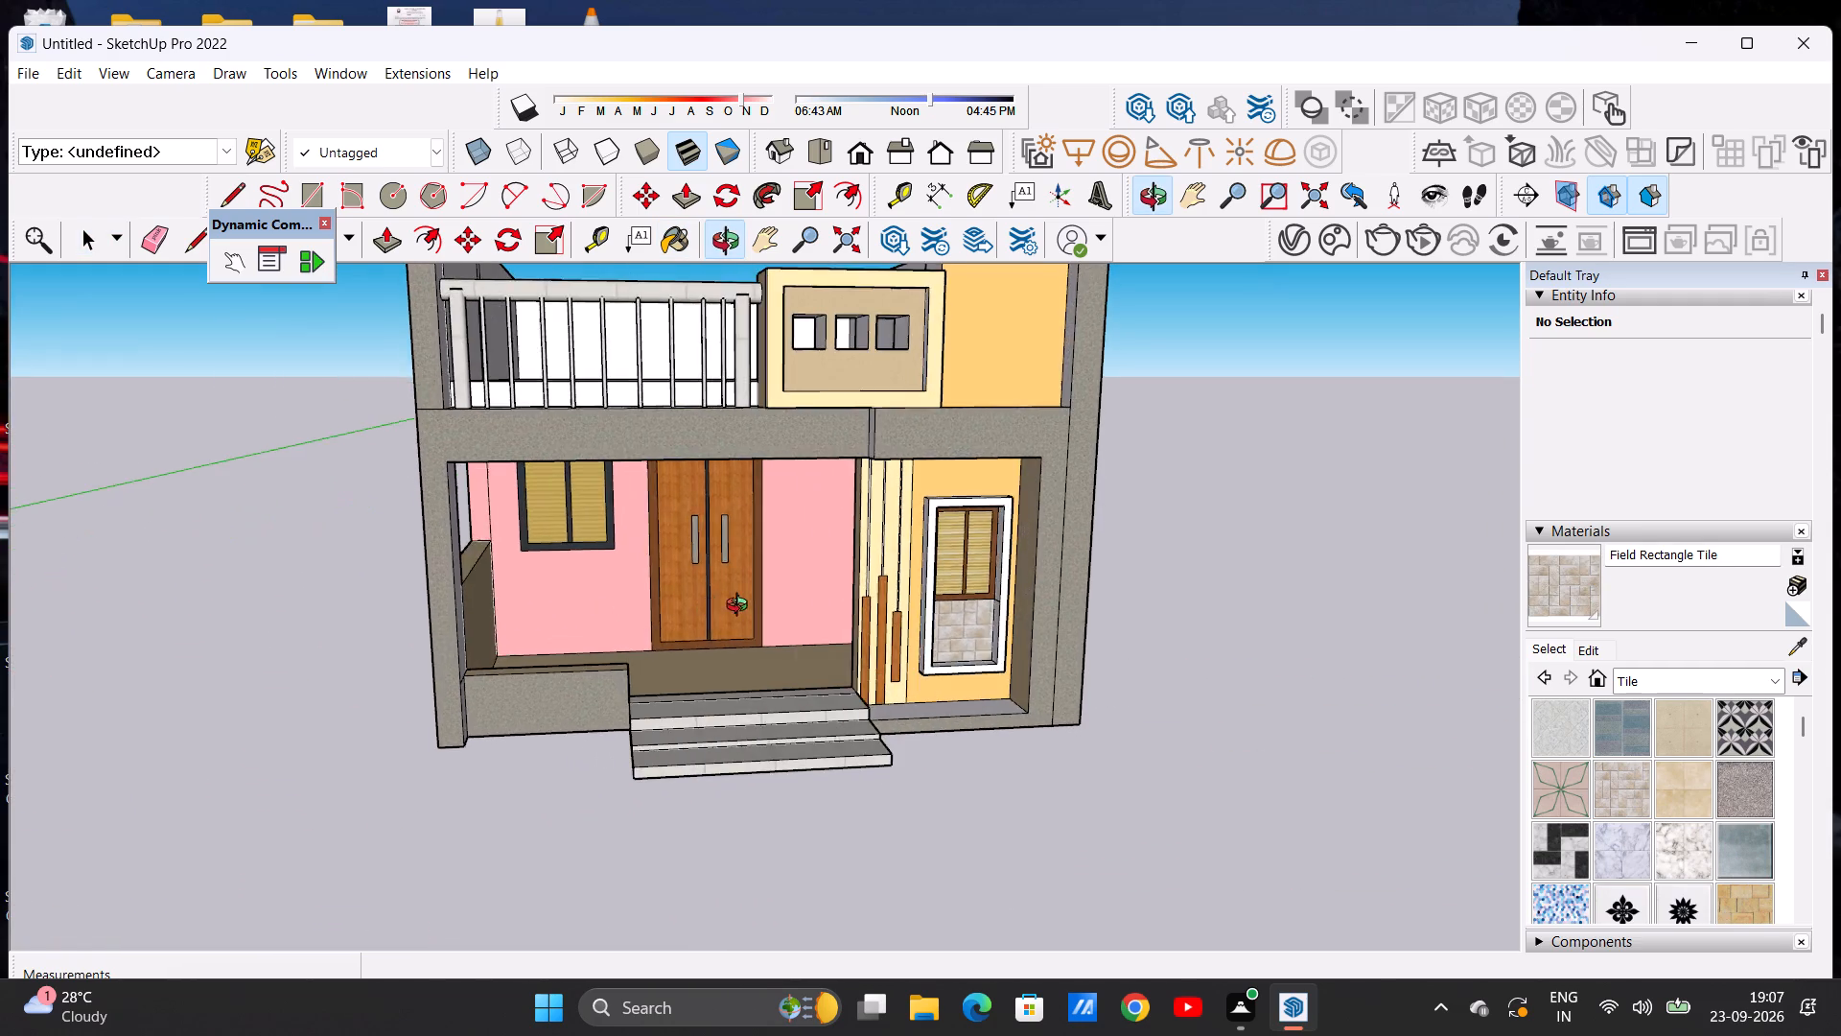
{"action": "middle_click_drag", "start_coordinate": [741, 607], "coordinate": [688, 647]}
{"action": "scroll", "coordinate": [667, 633], "scroll_direction": "down", "scroll_amount": 5}
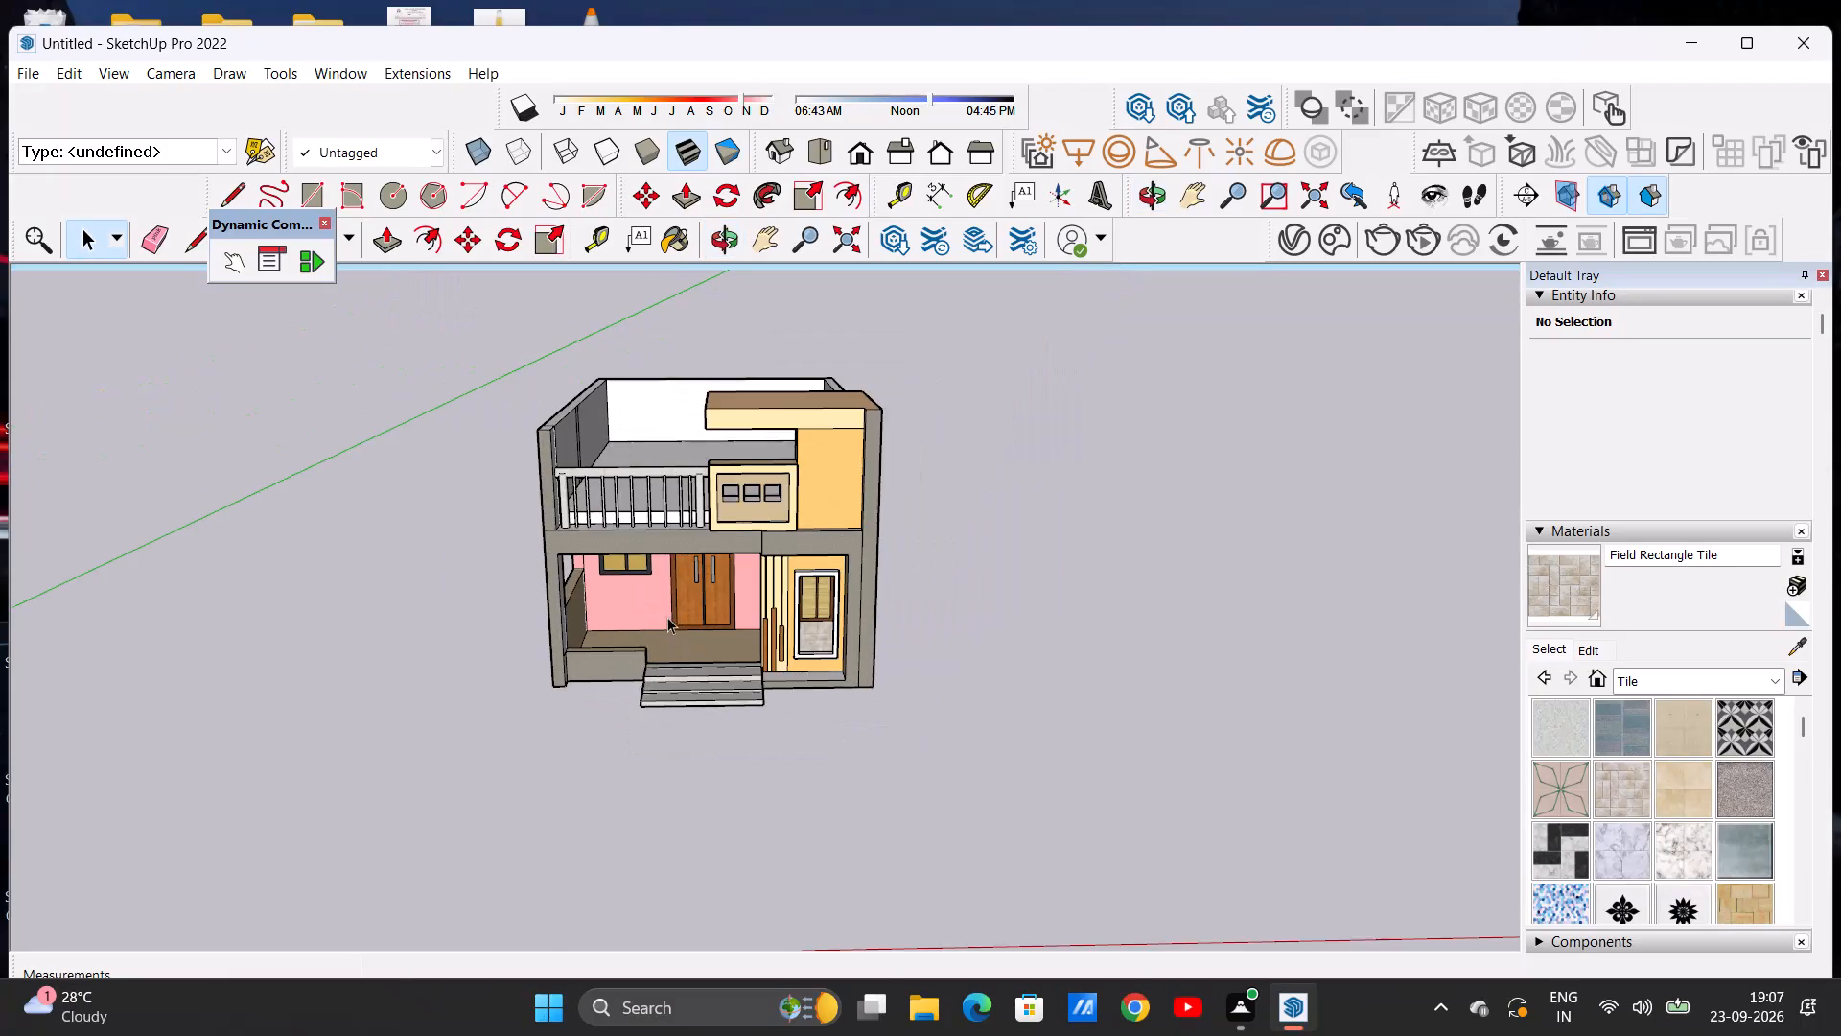
{"action": "scroll", "coordinate": [667, 617], "scroll_direction": "down", "scroll_amount": 3}
{"action": "middle_click_drag", "start_coordinate": [656, 643], "coordinate": [643, 517]}
{"action": "scroll", "coordinate": [664, 578], "scroll_direction": "up", "scroll_amount": 14}
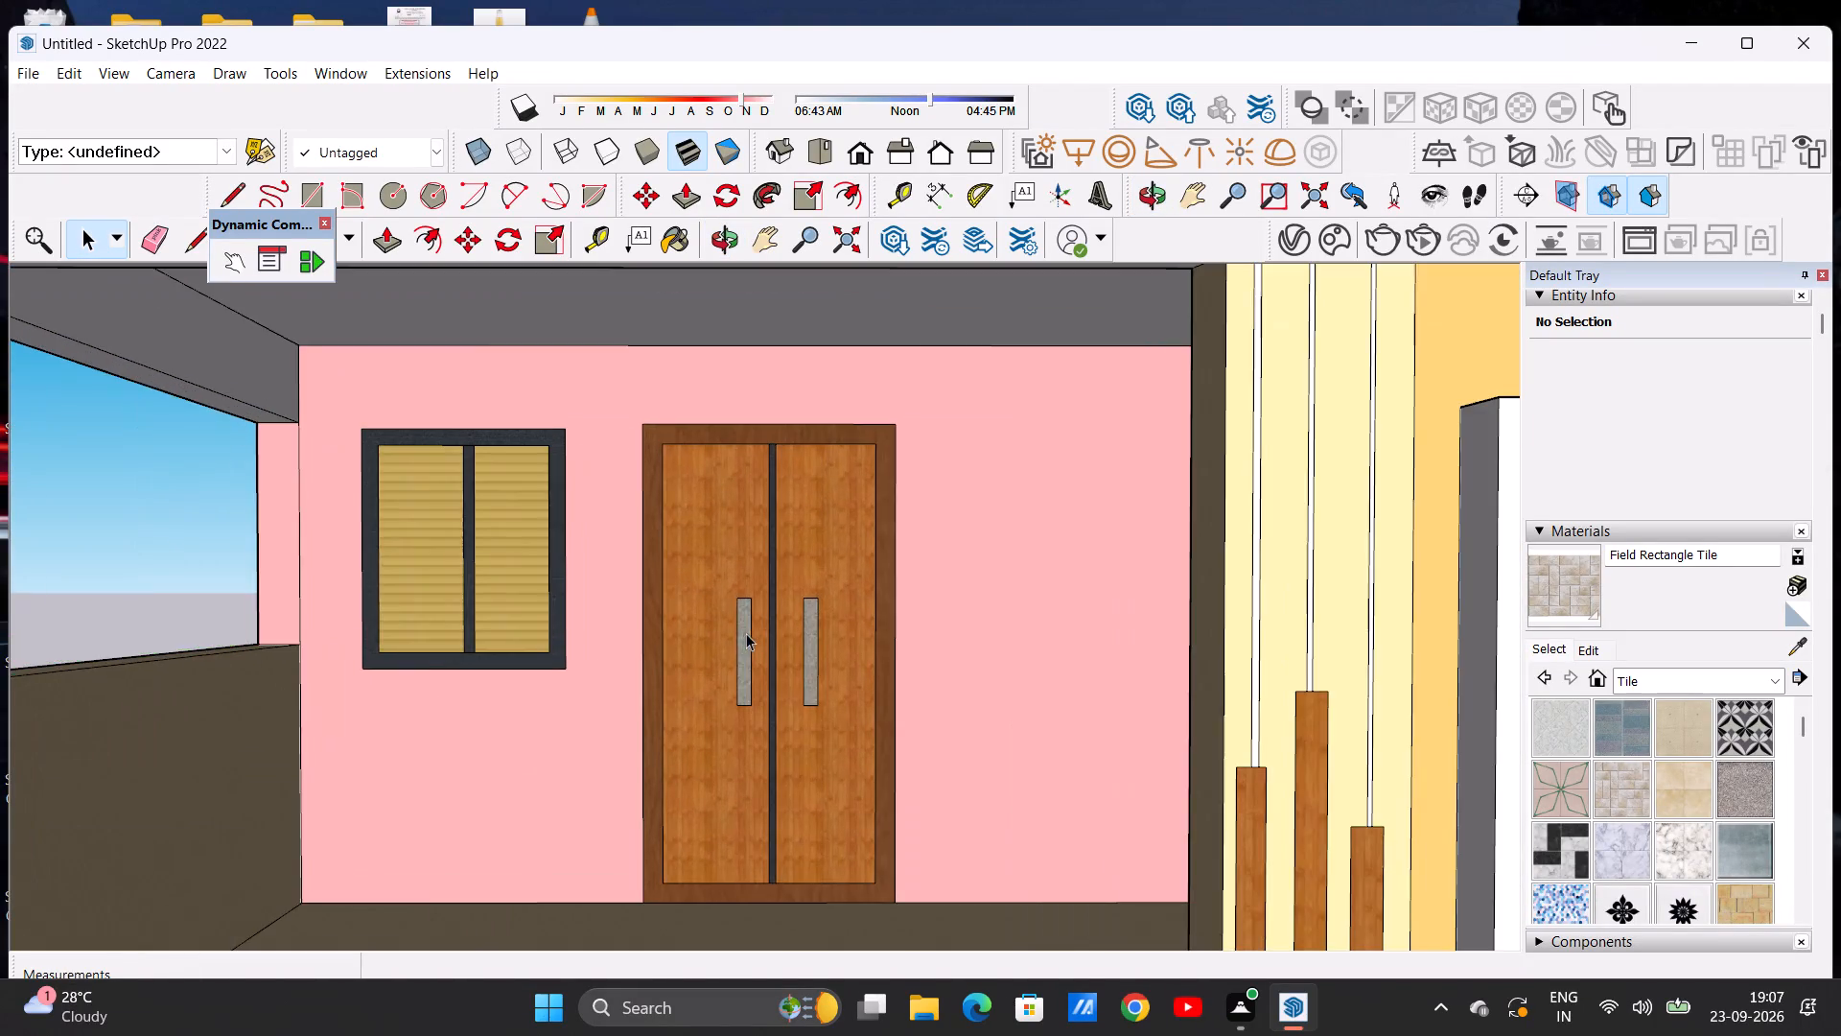
{"action": "scroll", "coordinate": [746, 633], "scroll_direction": "up", "scroll_amount": 1}
{"action": "middle_click_drag", "start_coordinate": [744, 655], "coordinate": [773, 718]}
{"action": "scroll", "coordinate": [762, 664], "scroll_direction": "down", "scroll_amount": 14}
{"action": "middle_click_drag", "start_coordinate": [700, 616], "coordinate": [803, 633]}
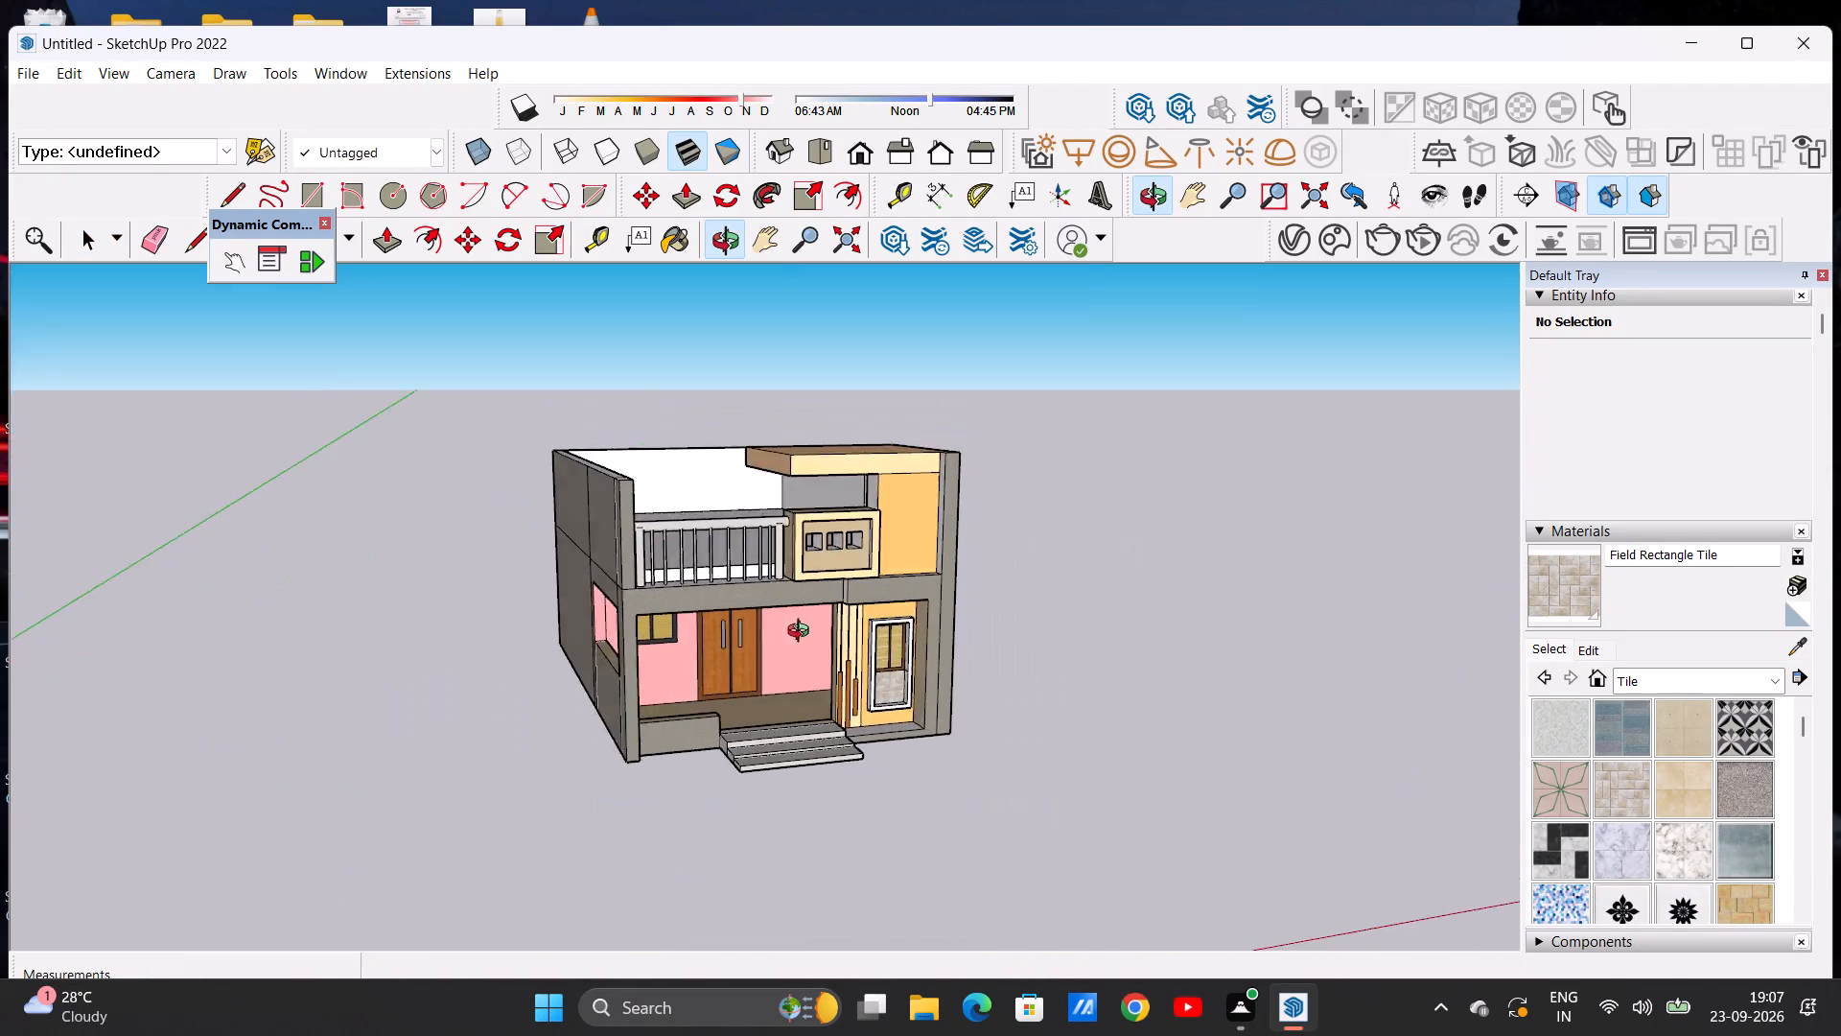
Paint the inner faces of the terrace side wall beside the railing with Terrazzo Tile Light from Synthetic Surfaces.
{"action": "middle_click_drag", "start_coordinate": [803, 633], "coordinate": [567, 803]}
{"action": "scroll", "coordinate": [661, 470], "scroll_direction": "up", "scroll_amount": 5}
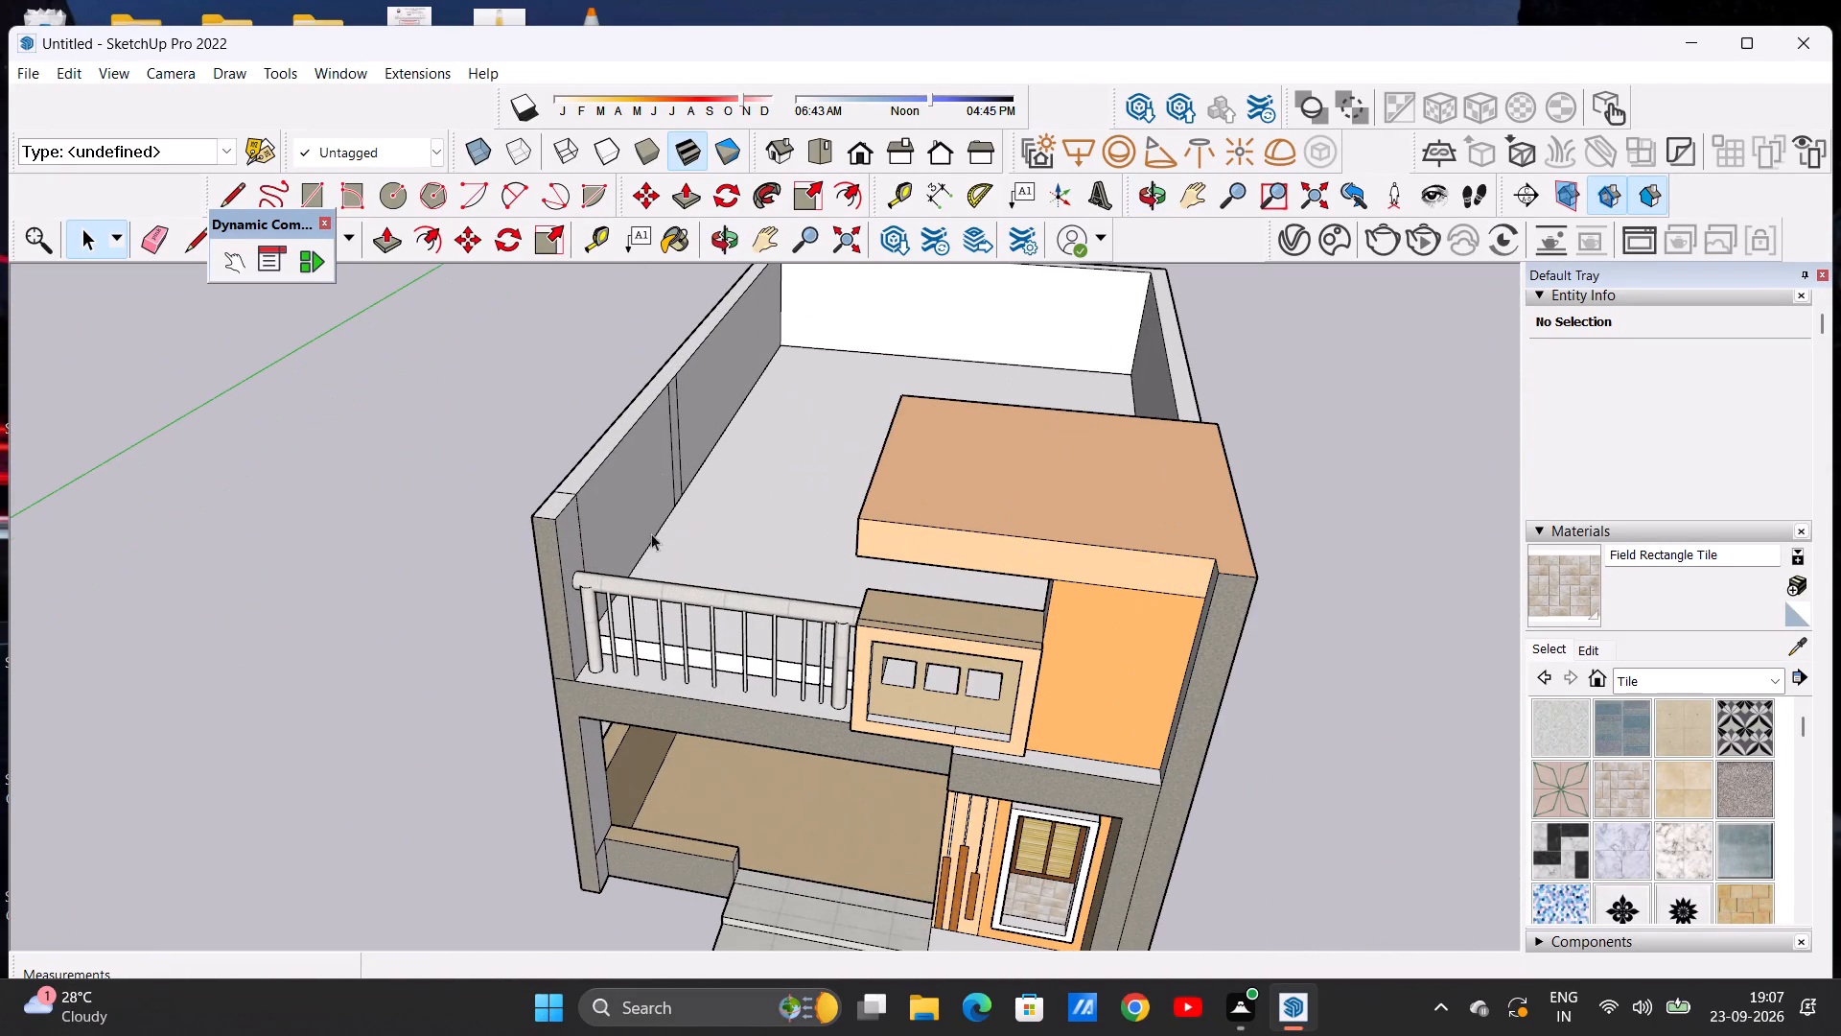
{"action": "left_click", "coordinate": [1779, 682]}
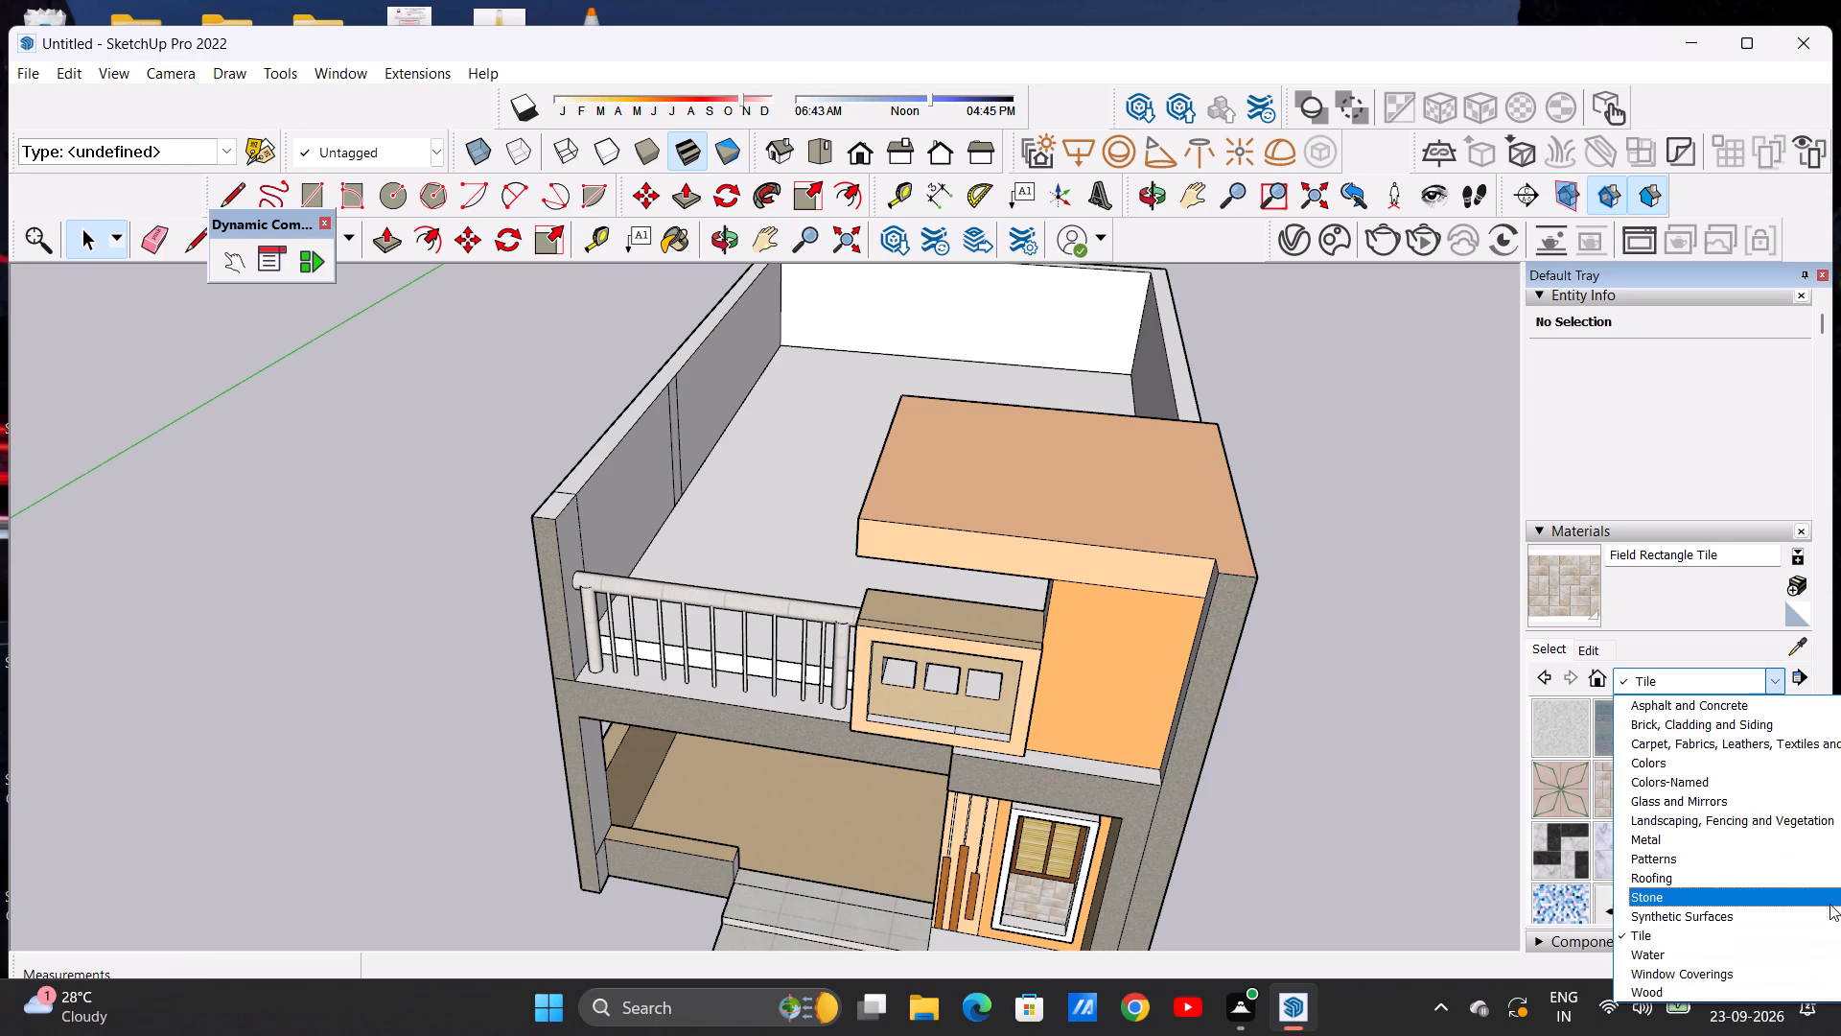
{"action": "left_click", "coordinate": [1830, 919]}
{"action": "left_click", "coordinate": [1616, 841]}
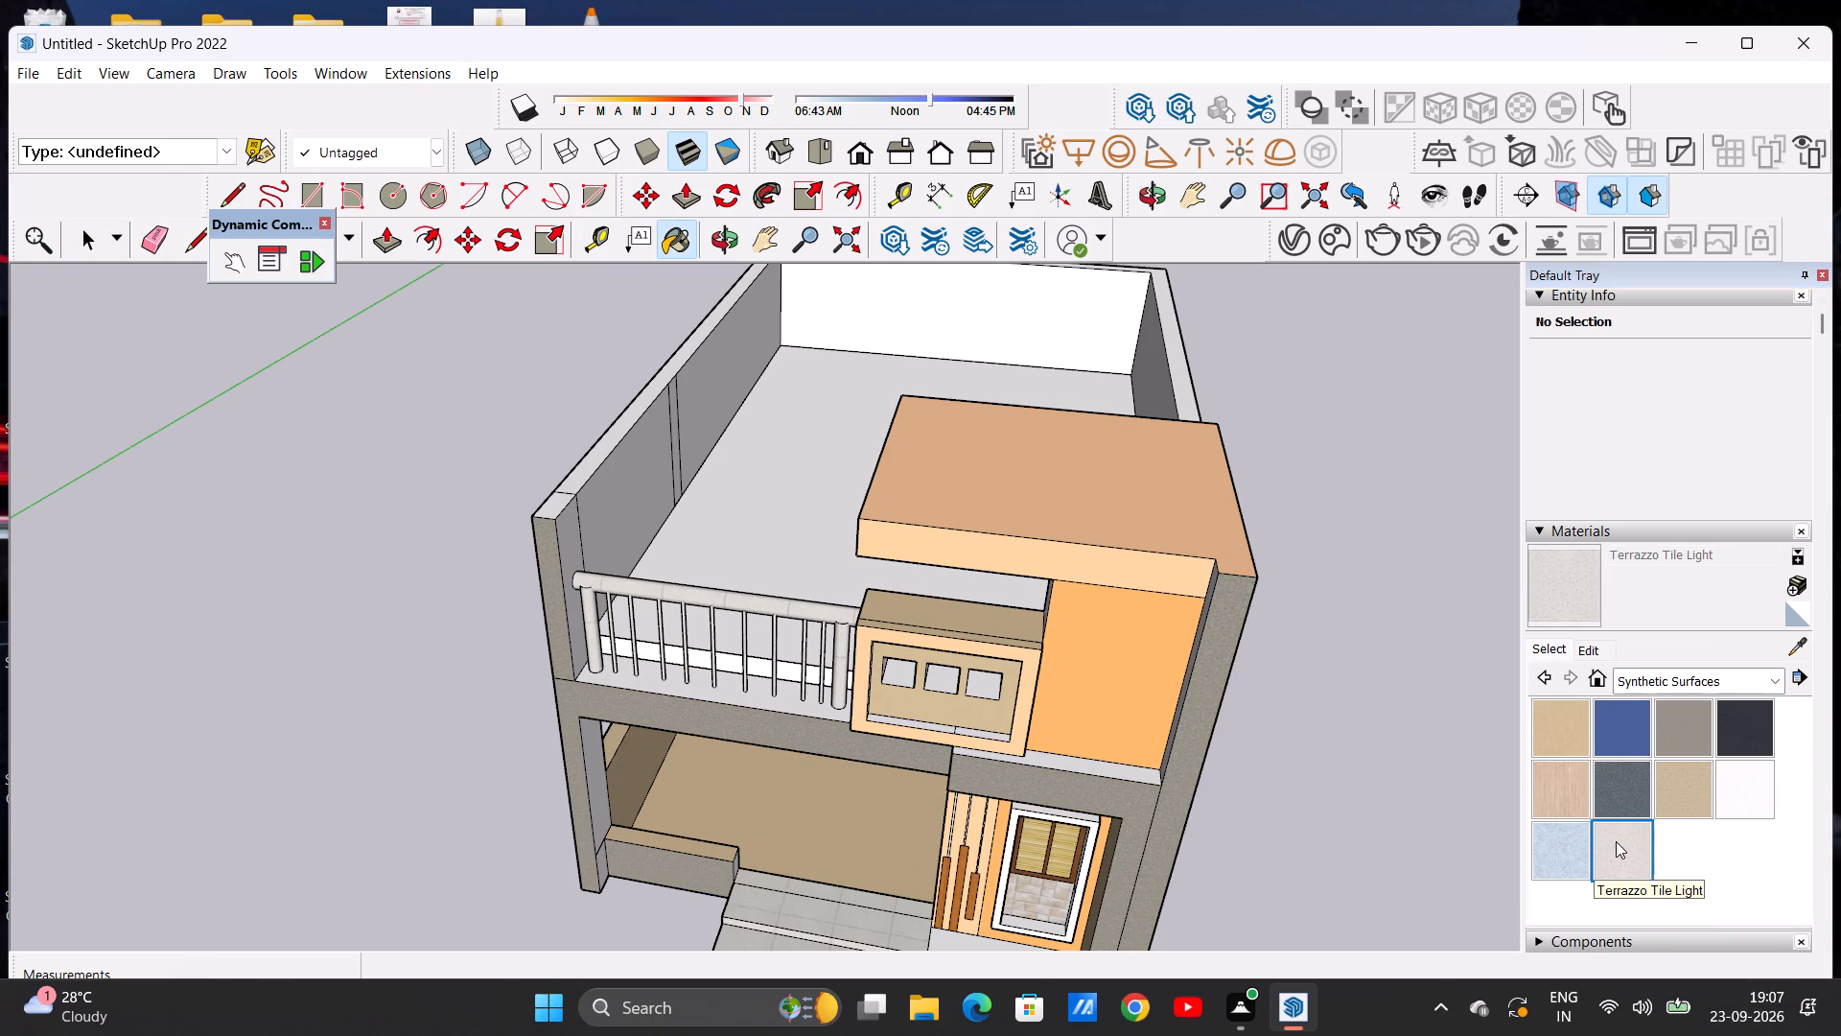
{"action": "scroll", "coordinate": [631, 495], "scroll_direction": "up", "scroll_amount": 4}
{"action": "left_click", "coordinate": [576, 504]}
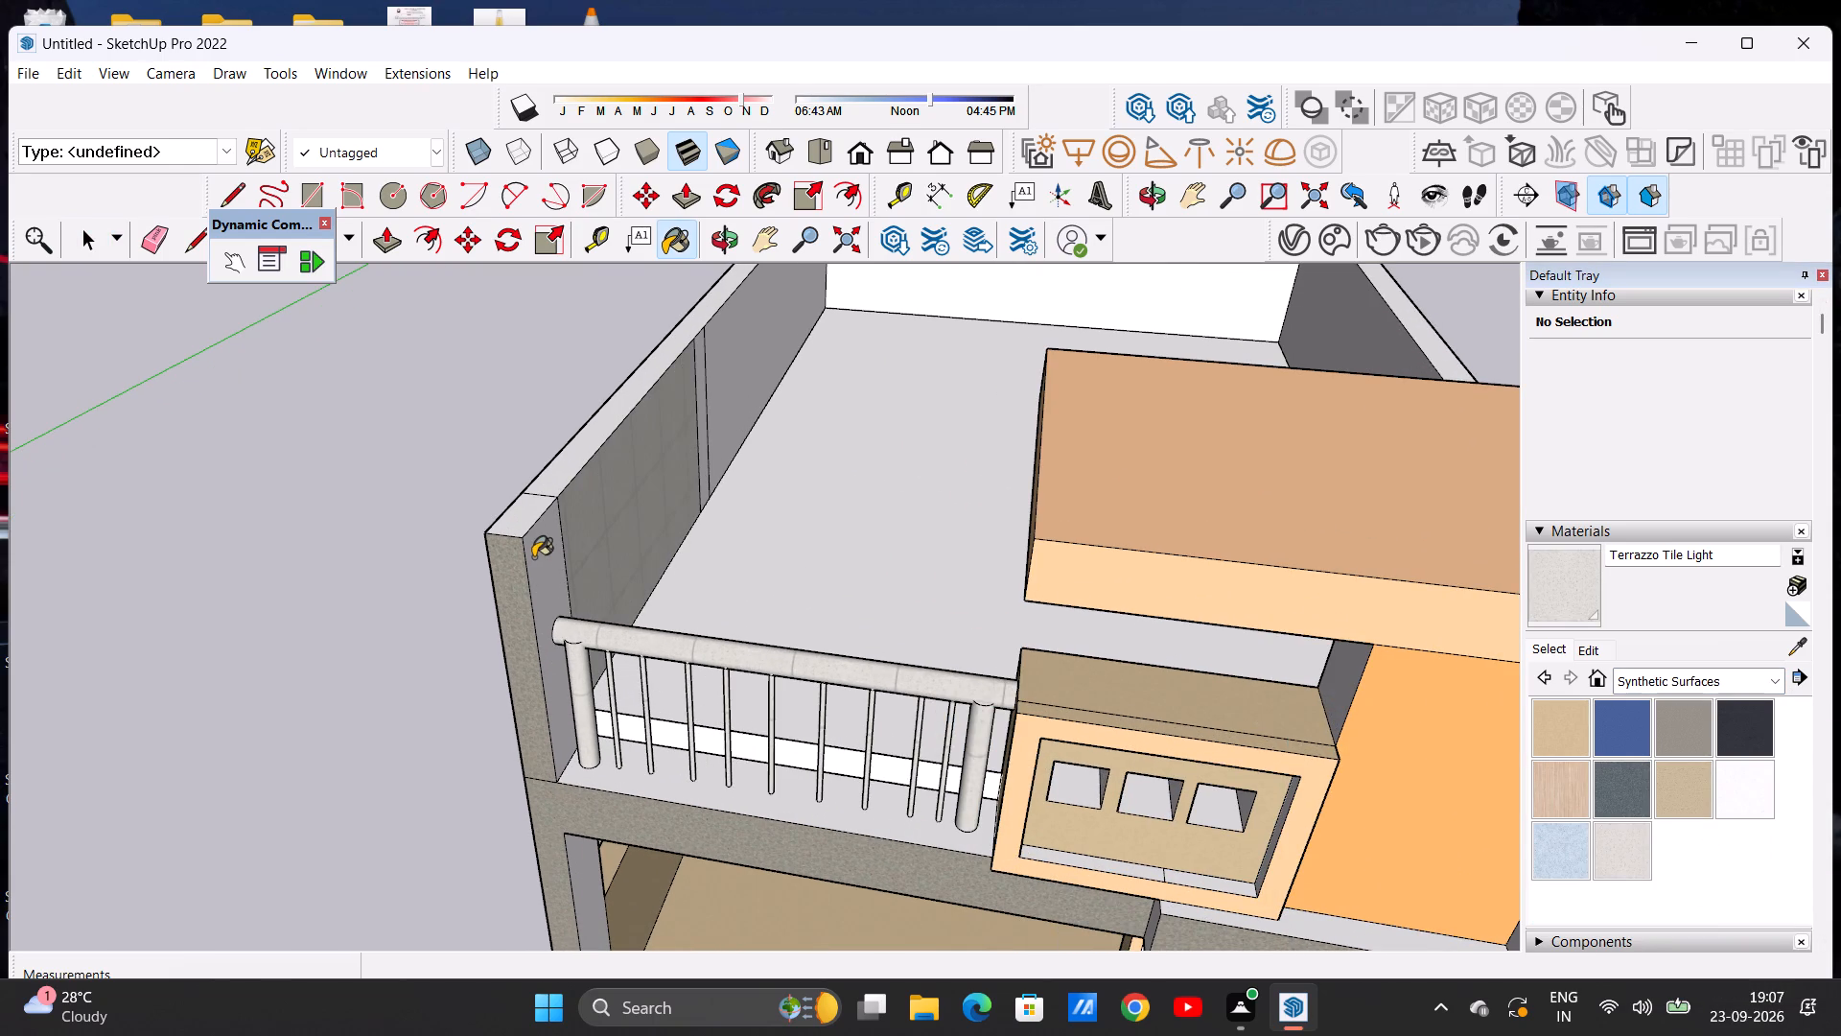
{"action": "left_click", "coordinate": [533, 557]}
{"action": "scroll", "coordinate": [598, 550], "scroll_direction": "up", "scroll_amount": 11}
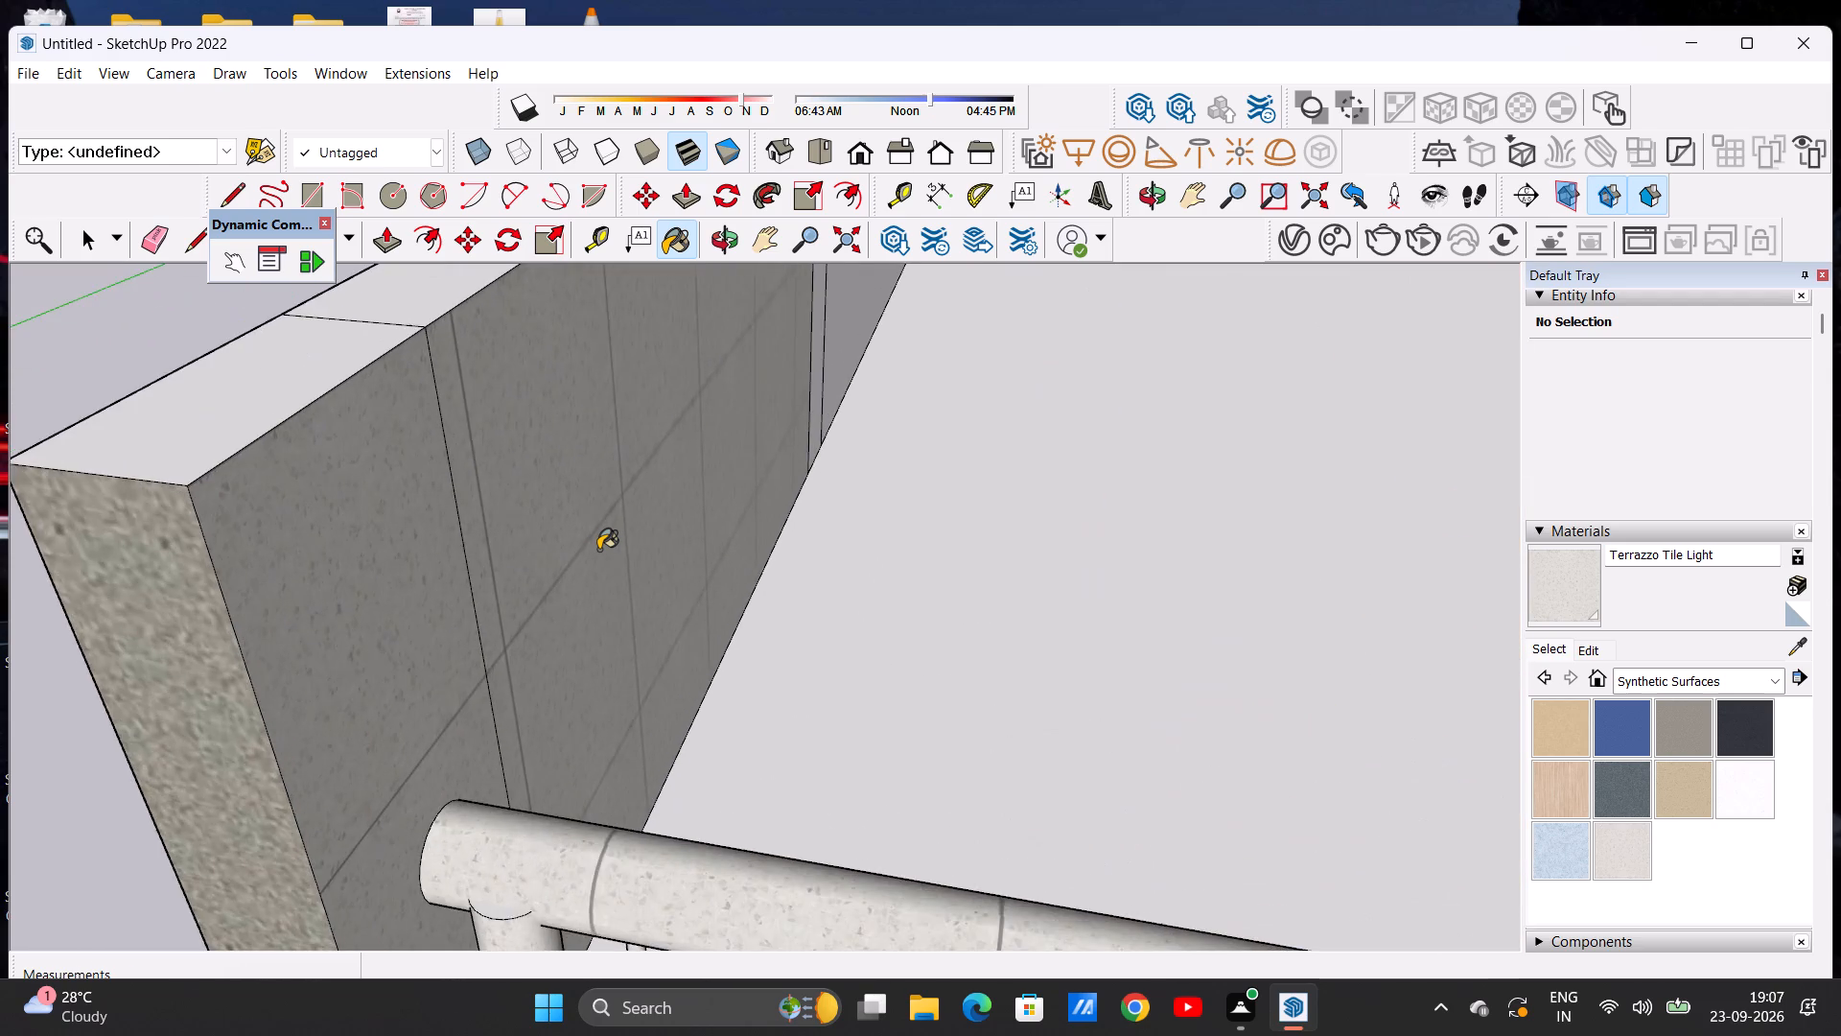
{"action": "scroll", "coordinate": [598, 550], "scroll_direction": "down", "scroll_amount": 17}
{"action": "scroll", "coordinate": [718, 388], "scroll_direction": "up", "scroll_amount": 5}
{"action": "left_click", "coordinate": [701, 412]}
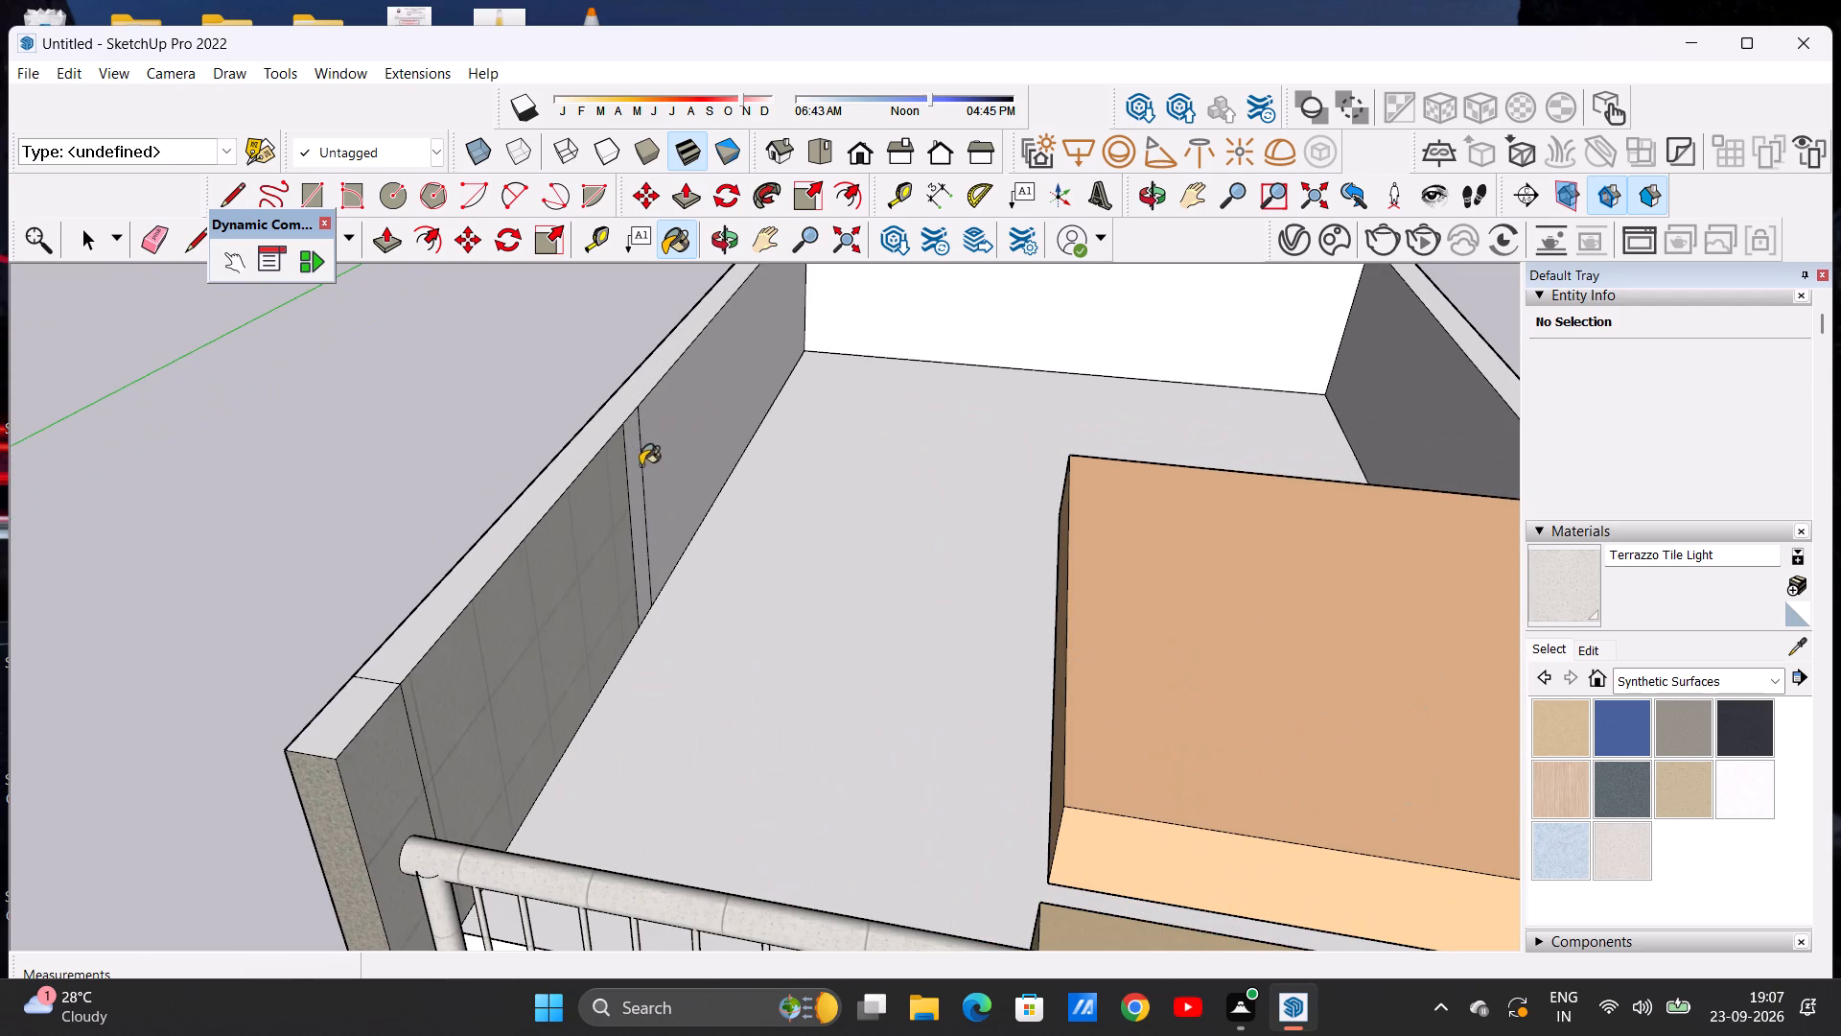
{"action": "left_click", "coordinate": [635, 471]}
{"action": "scroll", "coordinate": [688, 438], "scroll_direction": "down", "scroll_amount": 10}
{"action": "scroll", "coordinate": [755, 398], "scroll_direction": "up", "scroll_amount": 6}
Paint the inner faces of the terrace's rear wall and the opposite side wall with Terrazzo Tile Light.
{"action": "left_click", "coordinate": [835, 365]}
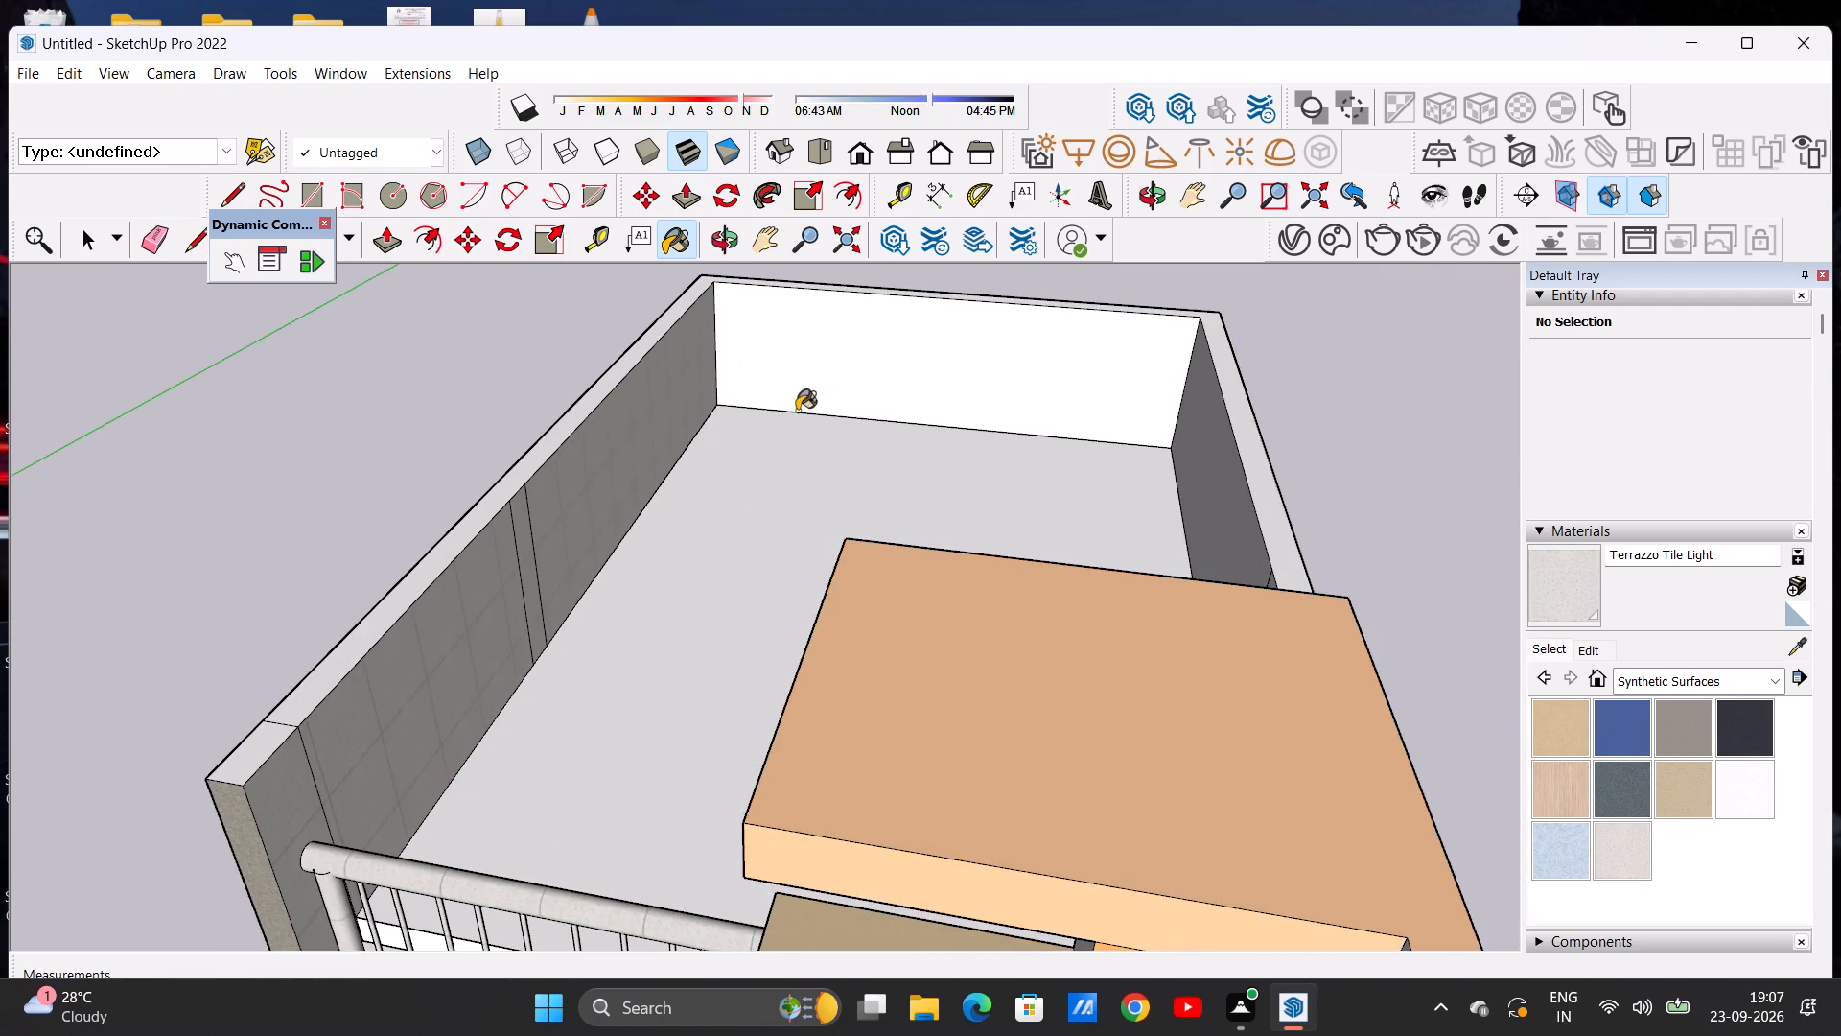
{"action": "middle_click_drag", "start_coordinate": [807, 442], "coordinate": [1047, 429]}
{"action": "scroll", "coordinate": [1017, 396], "scroll_direction": "up", "scroll_amount": 3}
{"action": "left_click", "coordinate": [1015, 398]}
{"action": "scroll", "coordinate": [902, 421], "scroll_direction": "down", "scroll_amount": 2}
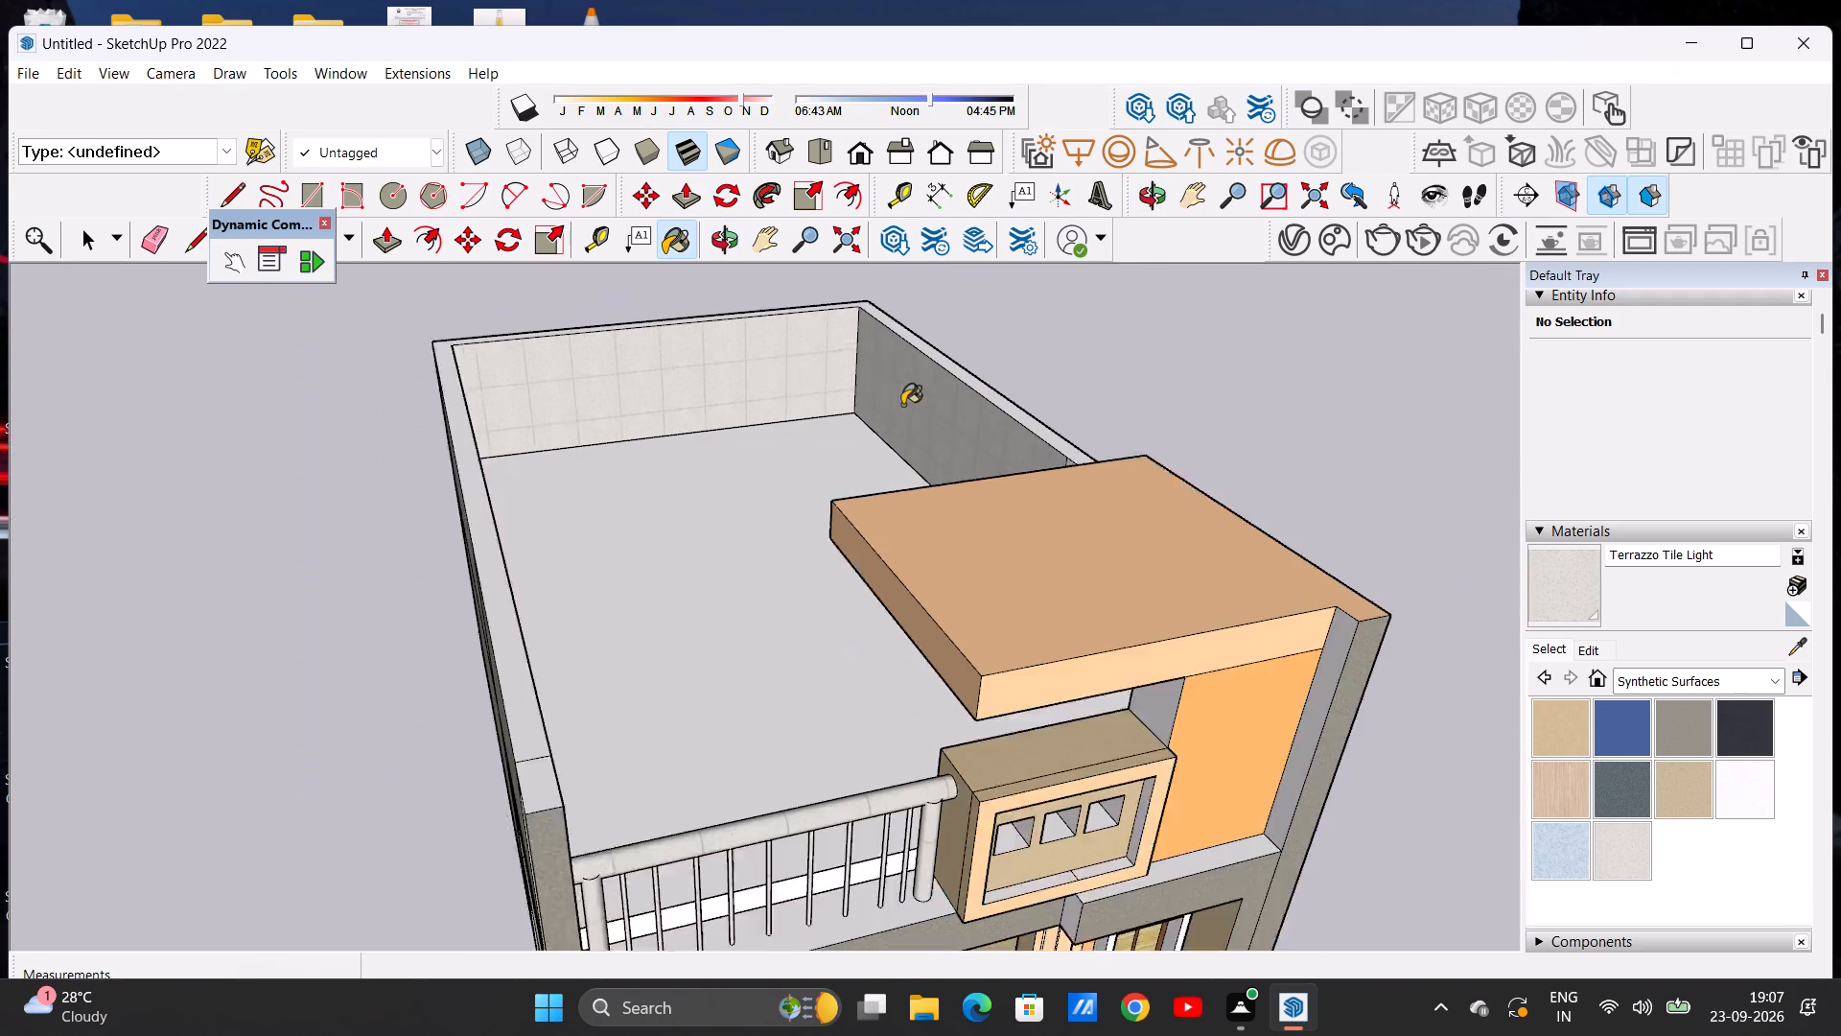
Reapply Terrazzo Tile Light to the narrow strip and adjoining panel on the terrace side wall beside the railing.
{"action": "scroll", "coordinate": [902, 405], "scroll_direction": "down", "scroll_amount": 5}
{"action": "middle_click_drag", "start_coordinate": [778, 512], "coordinate": [647, 464]}
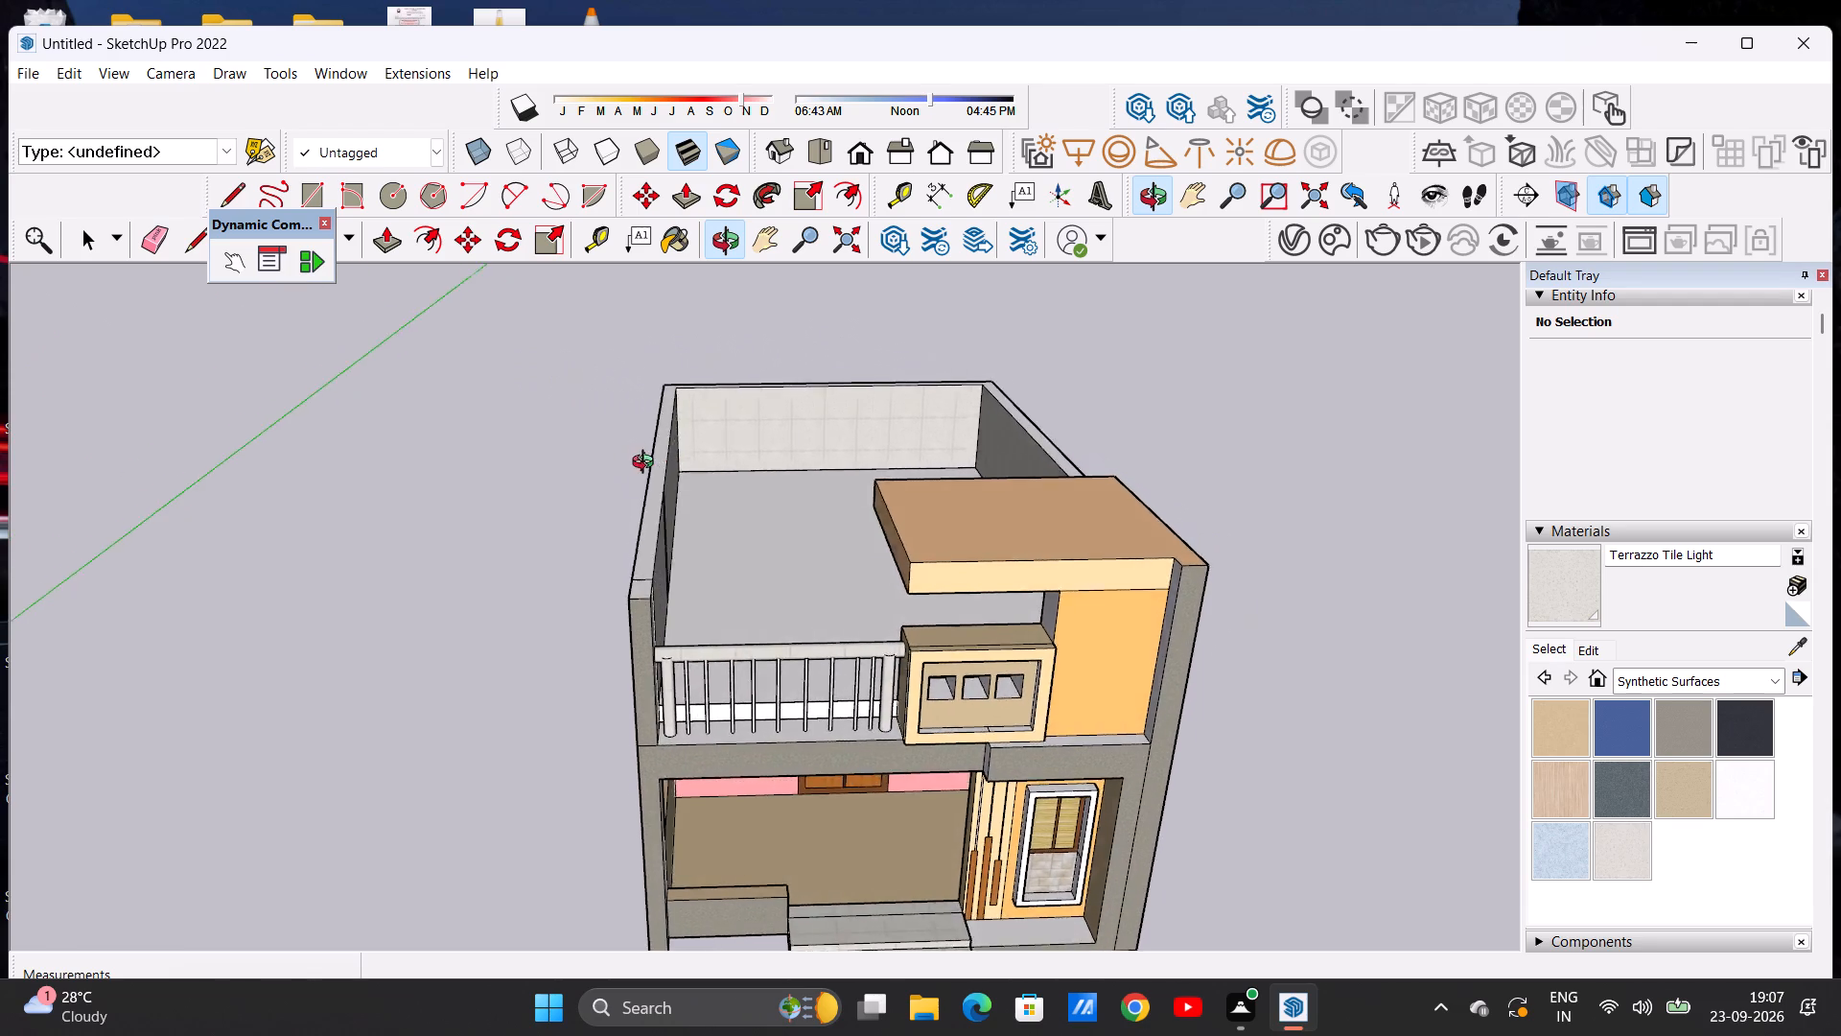
{"action": "middle_click_drag", "start_coordinate": [647, 464], "coordinate": [572, 484]}
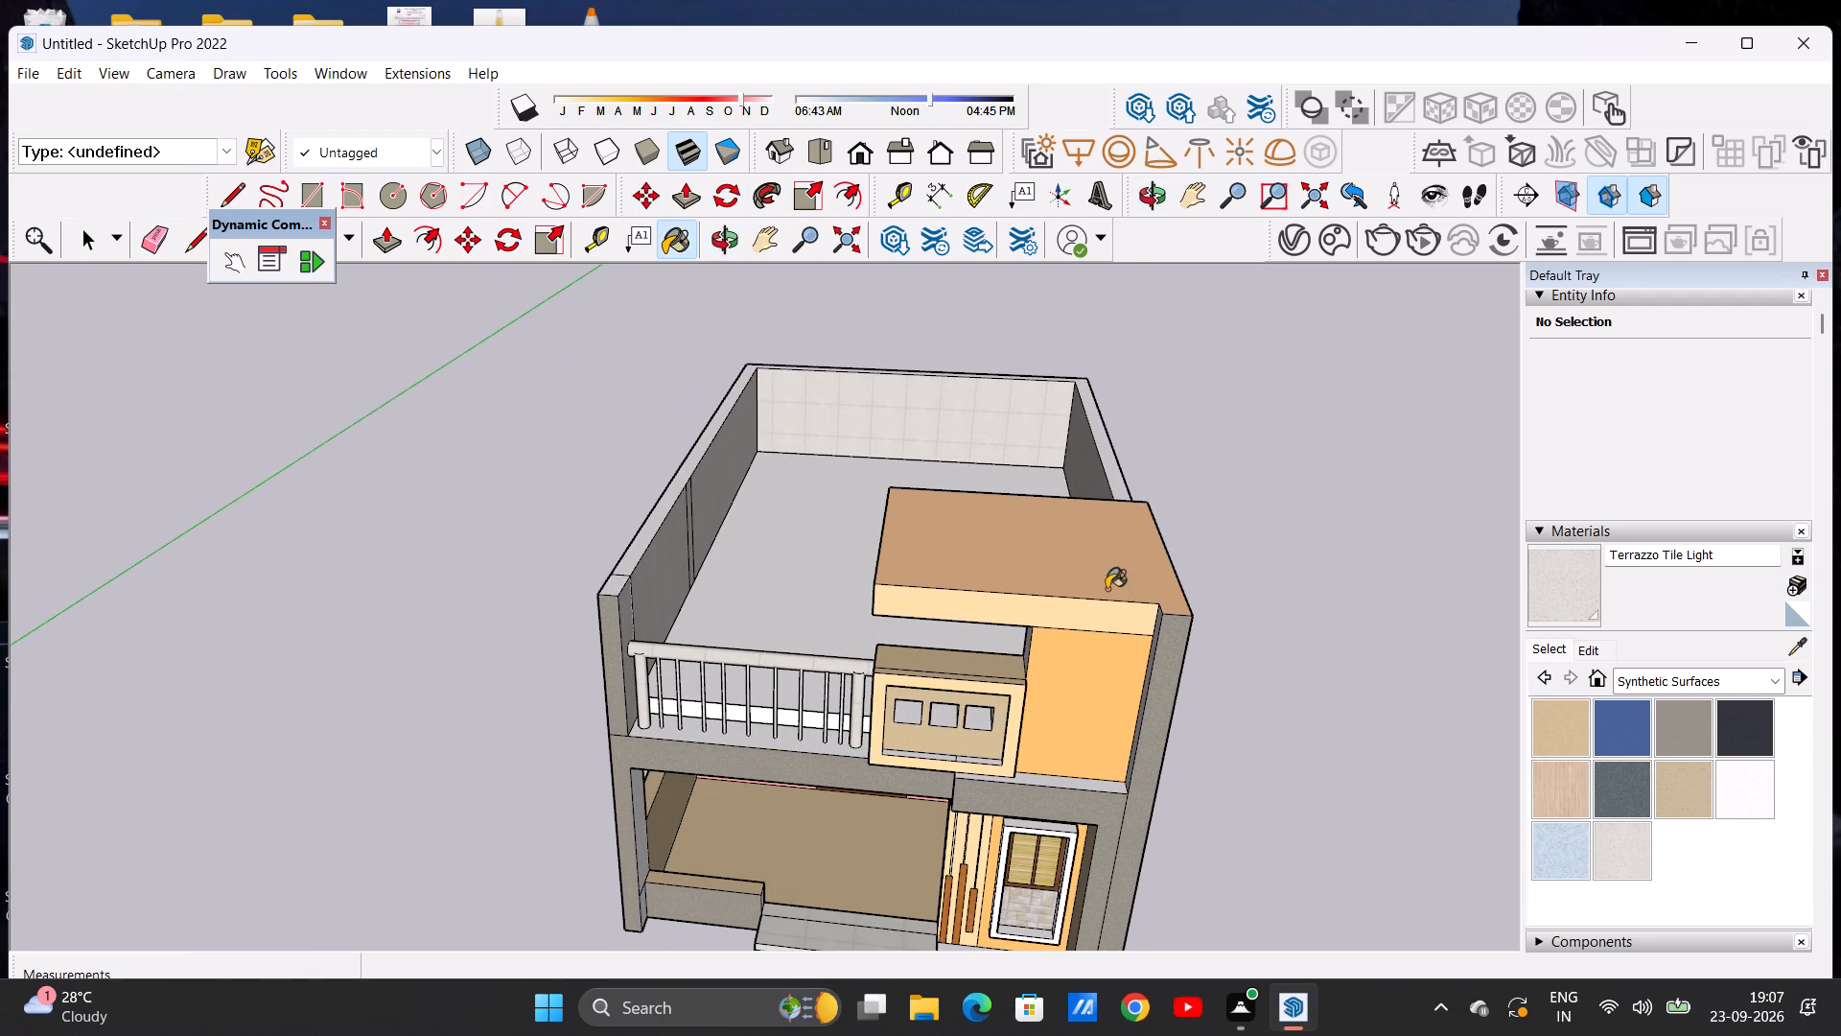
{"action": "left_click", "coordinate": [1625, 868]}
{"action": "scroll", "coordinate": [782, 523], "scroll_direction": "up", "scroll_amount": 5}
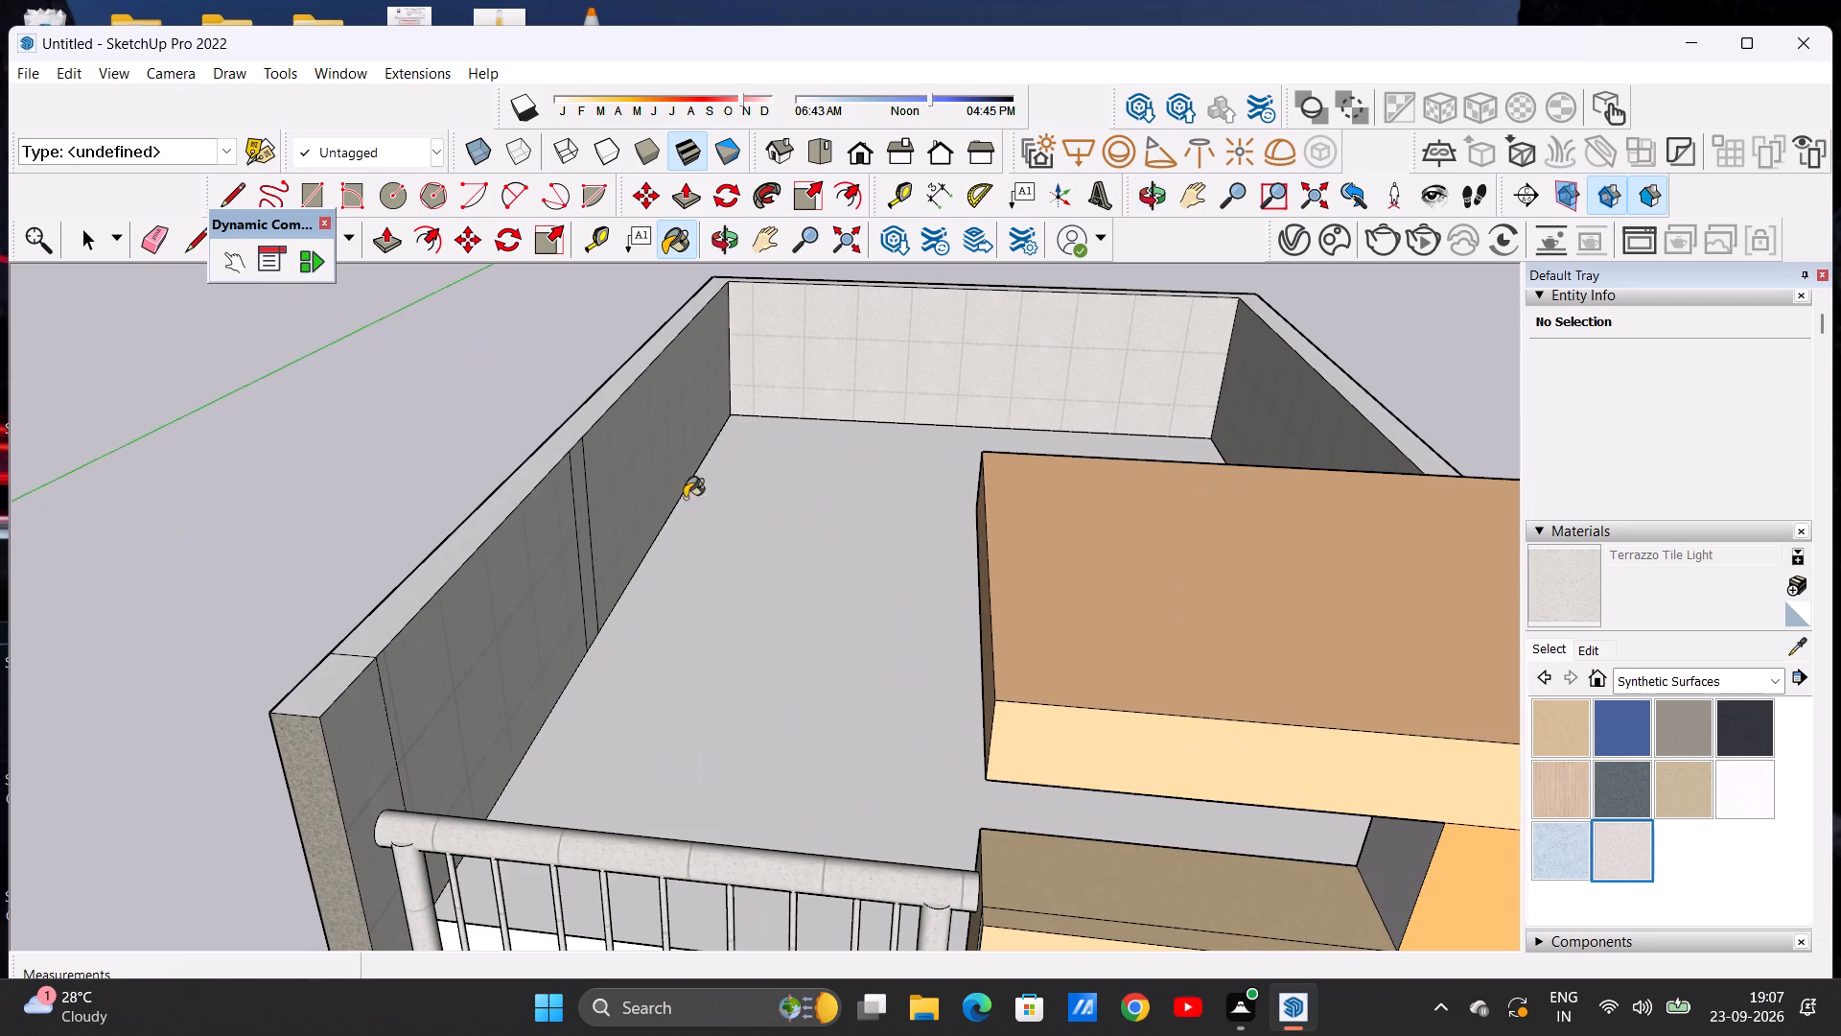
{"action": "left_click", "coordinate": [552, 510]}
{"action": "left_click", "coordinate": [624, 490]}
{"action": "scroll", "coordinate": [687, 489], "scroll_direction": "down", "scroll_amount": 7}
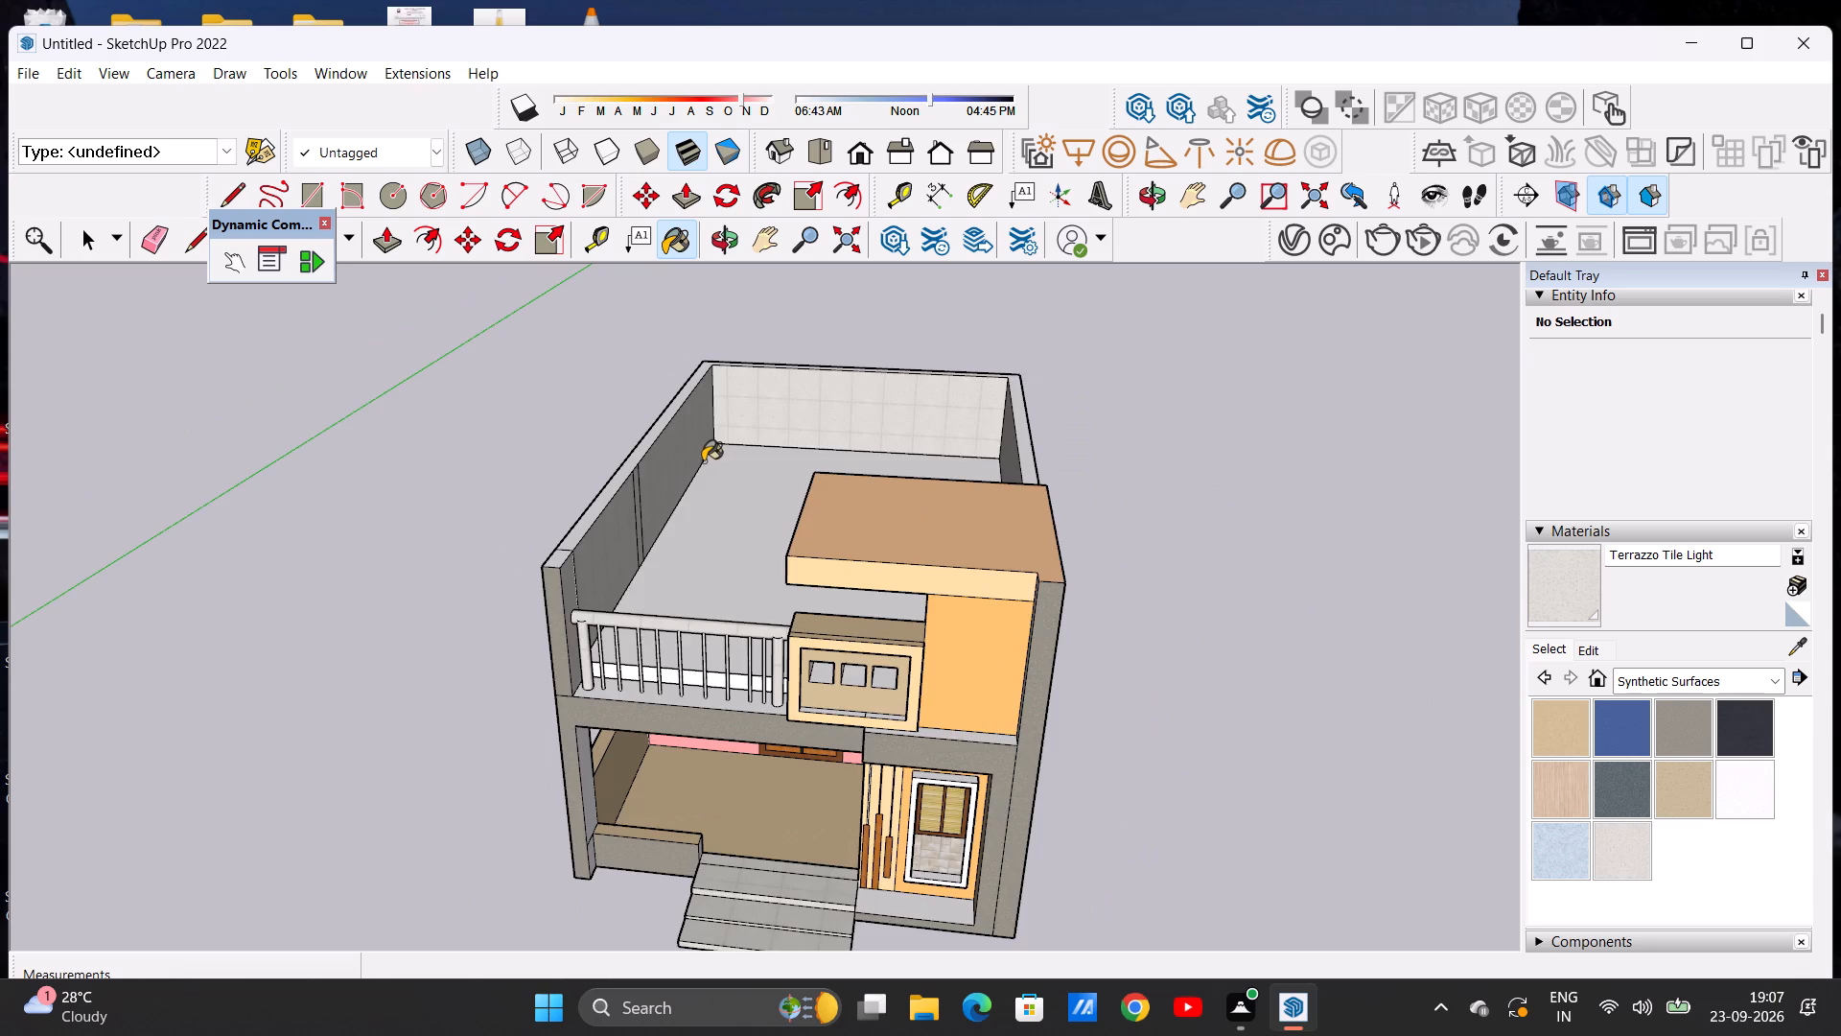
Paint the remaining strip and panel of the opposite terrace wall under the roof slab with Terrazzo Tile Light.
{"action": "middle_click_drag", "start_coordinate": [703, 463], "coordinate": [960, 461]}
{"action": "scroll", "coordinate": [827, 435], "scroll_direction": "up", "scroll_amount": 5}
{"action": "left_click", "coordinate": [827, 435]}
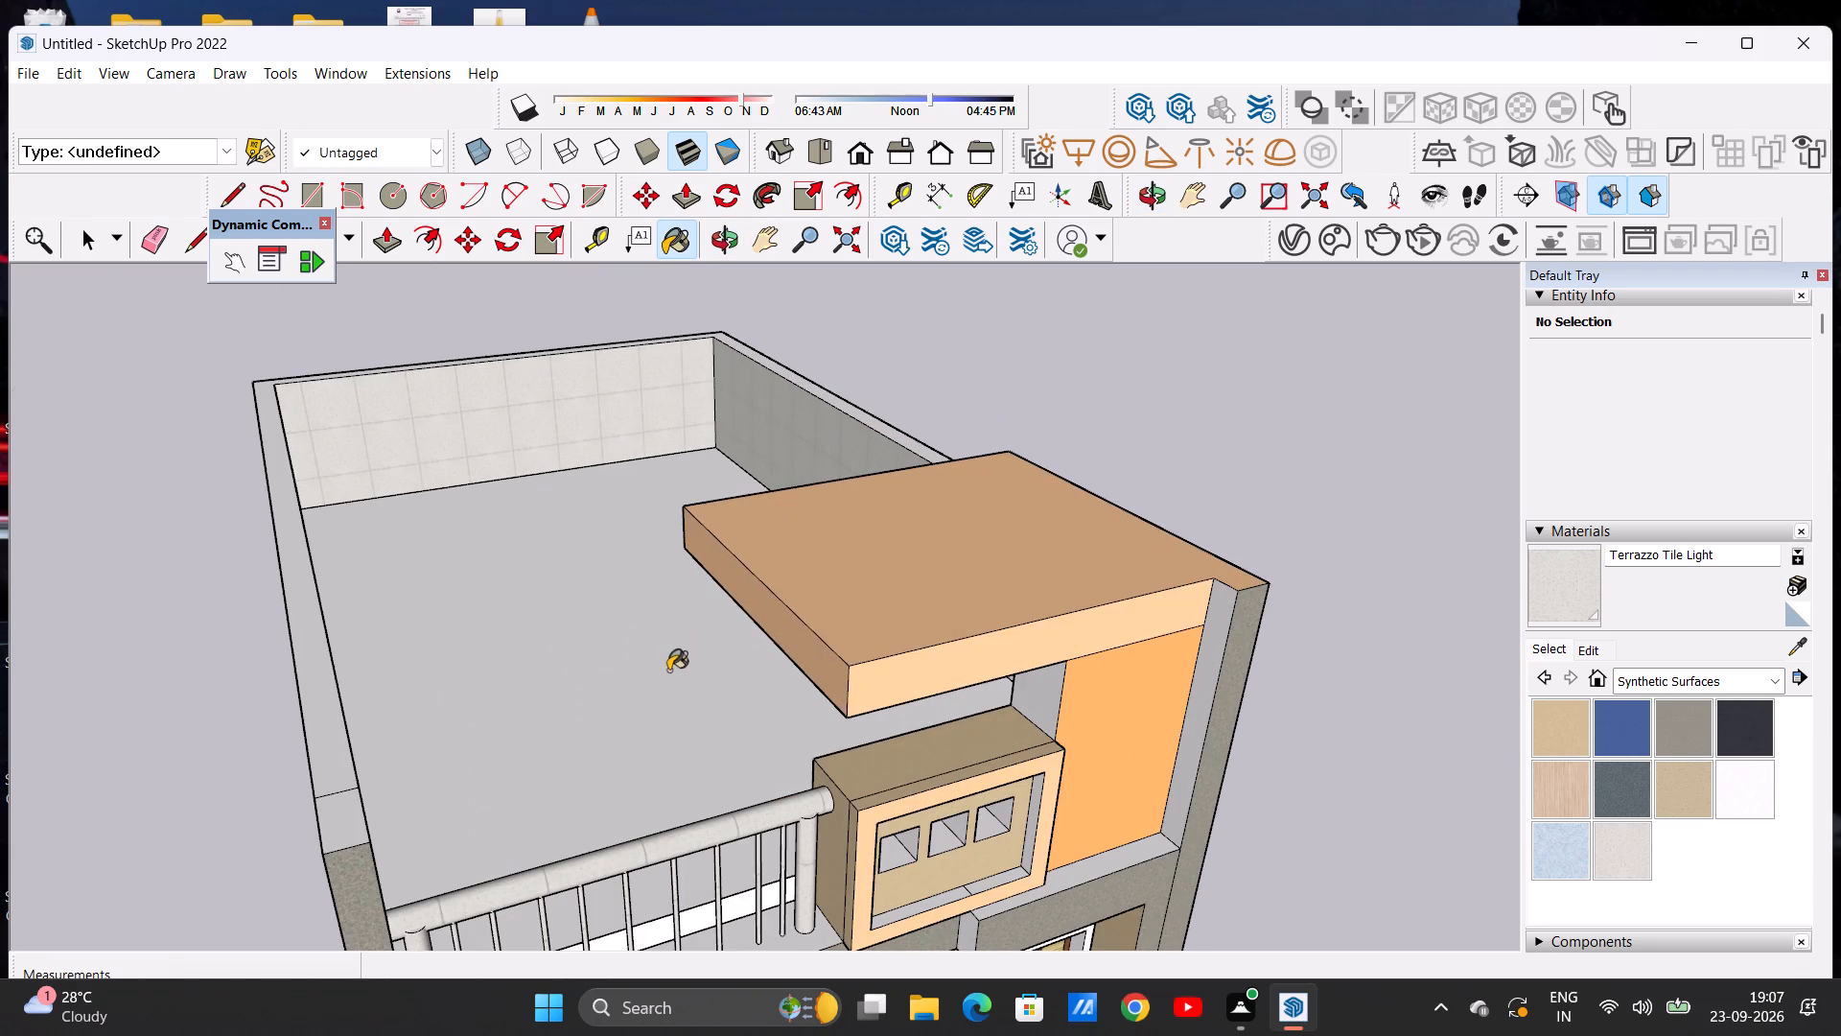
{"action": "middle_click_drag", "start_coordinate": [677, 674], "coordinate": [839, 549]}
{"action": "scroll", "coordinate": [829, 701], "scroll_direction": "up", "scroll_amount": 4}
{"action": "left_click", "coordinate": [803, 630]}
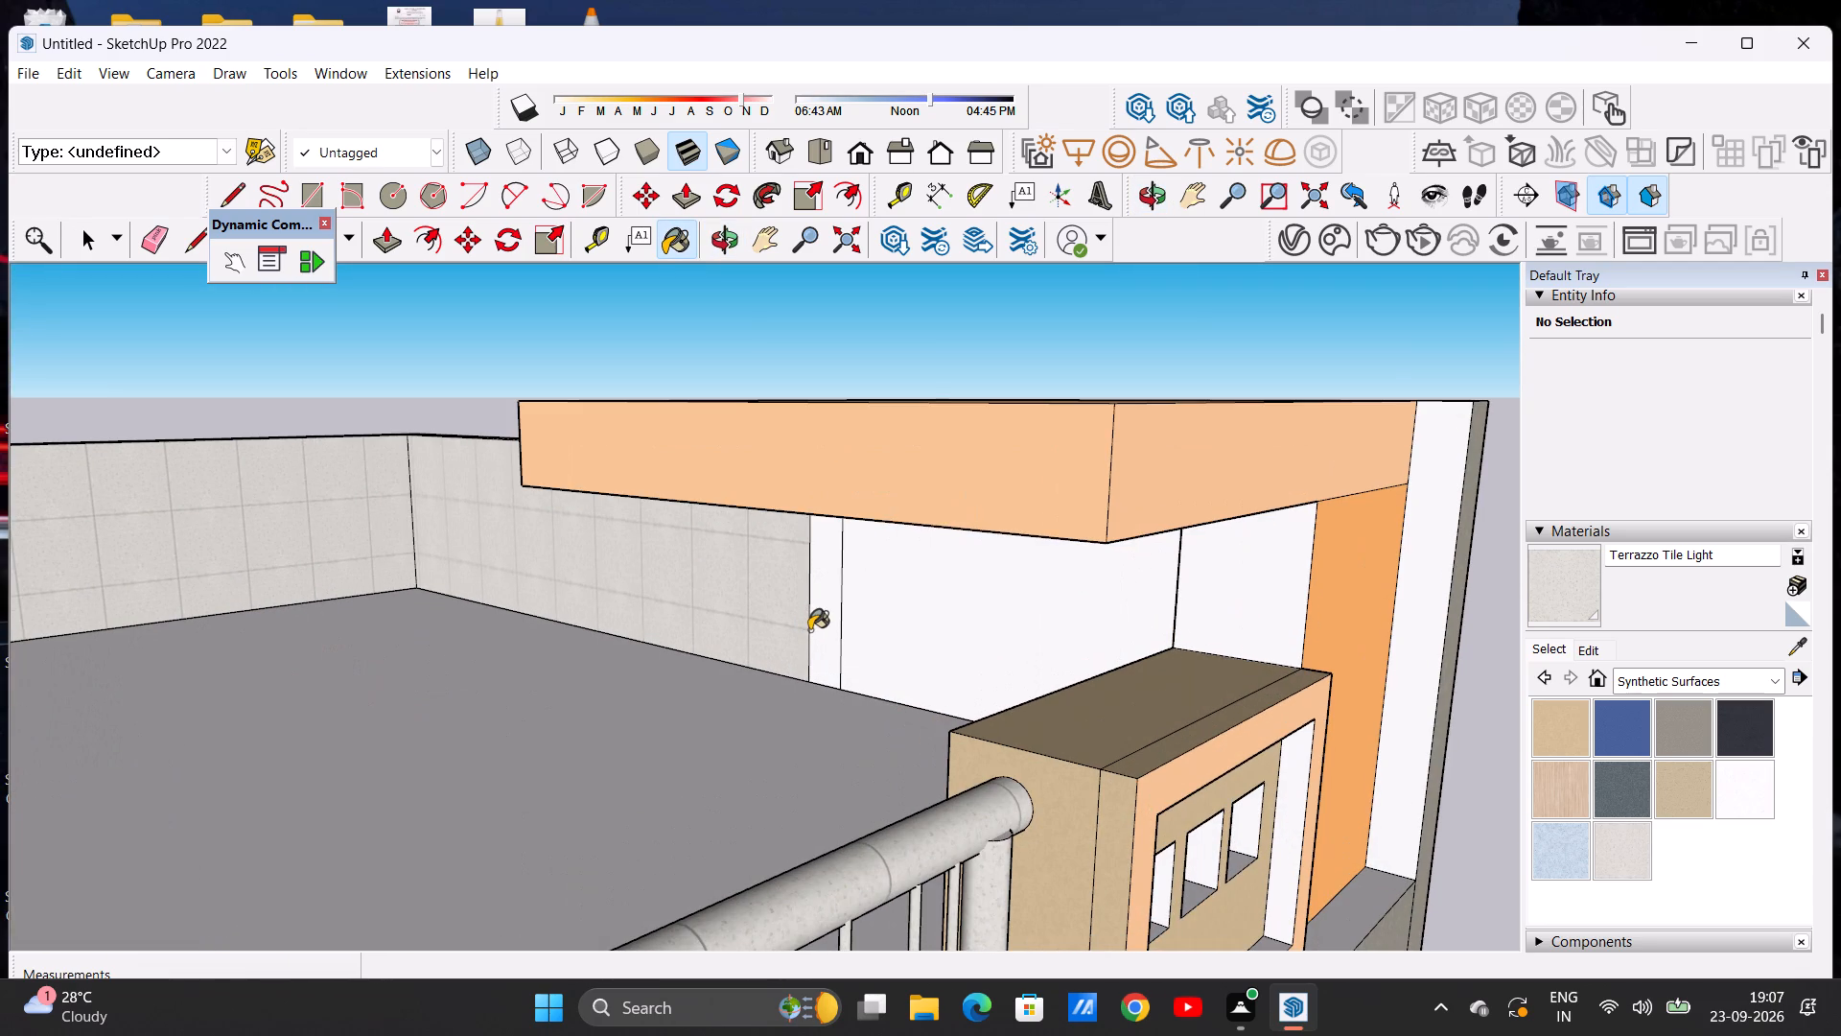
{"action": "left_click", "coordinate": [809, 630]}
{"action": "left_click", "coordinate": [887, 631]}
{"action": "left_click", "coordinate": [833, 634]}
{"action": "scroll", "coordinate": [804, 650], "scroll_direction": "down", "scroll_amount": 12}
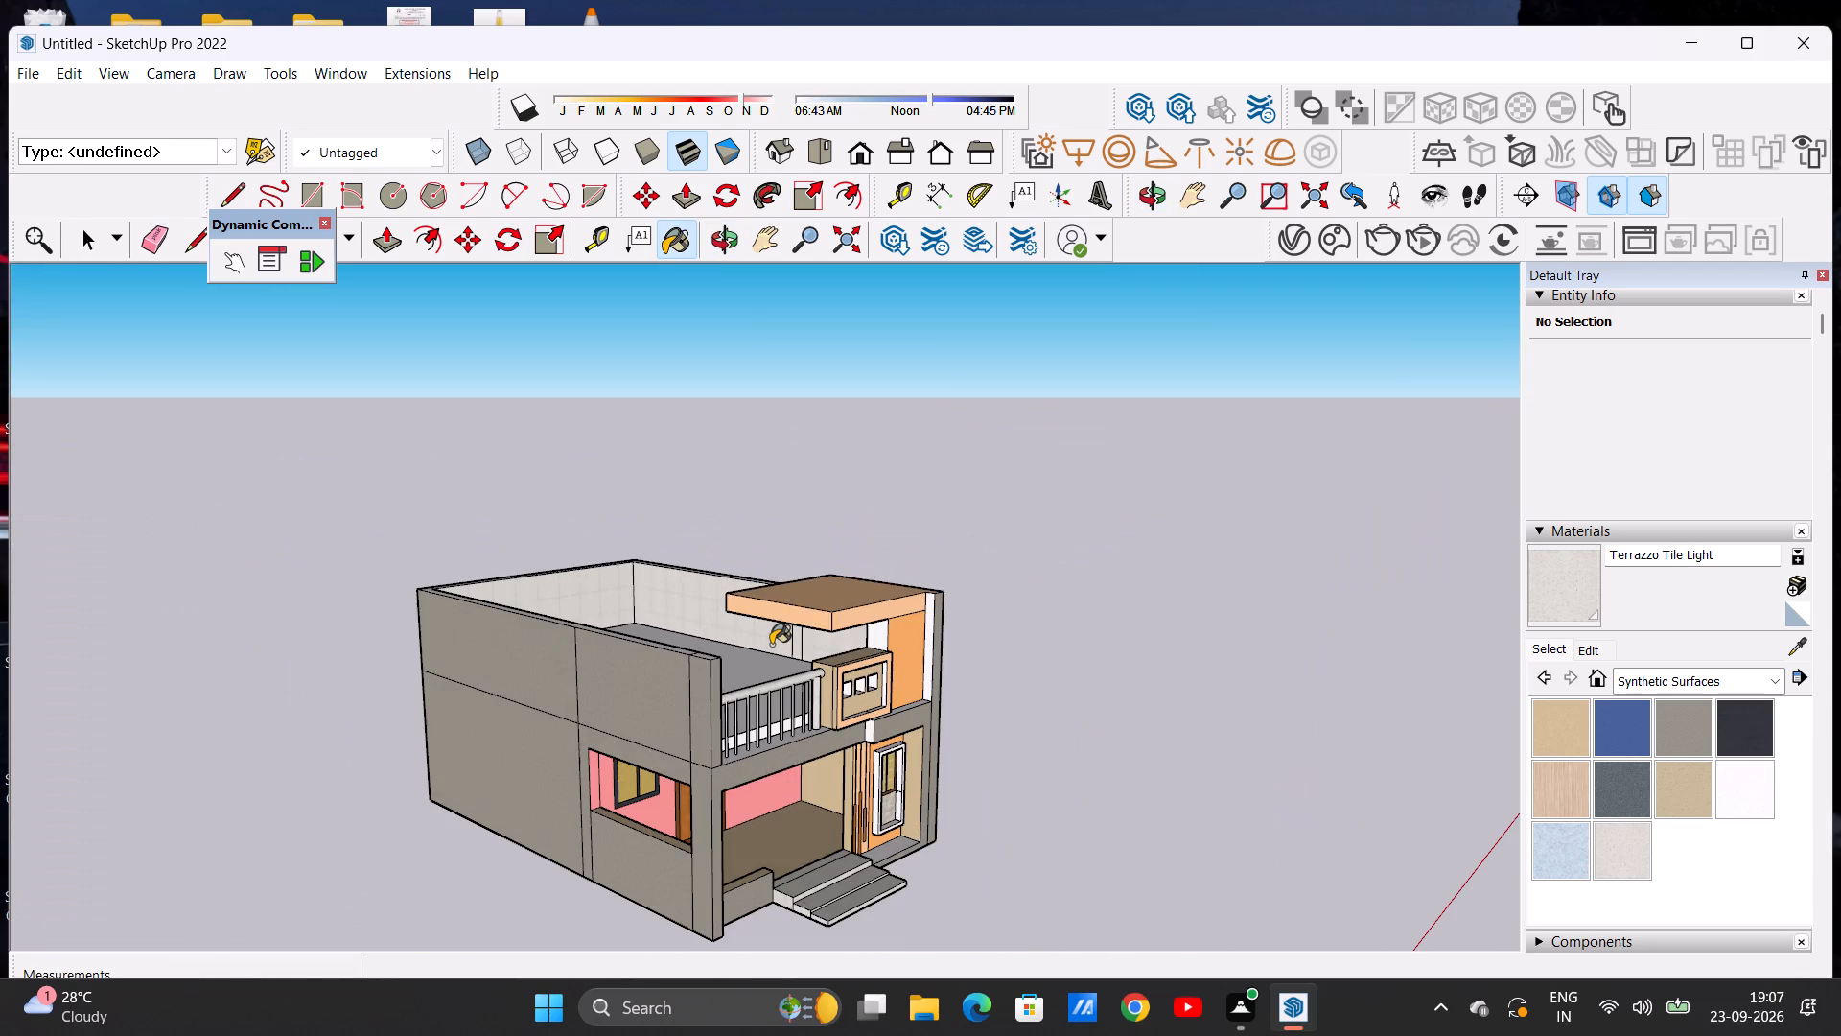
Erase the horizontal and vertical seam lines across the graystone side wall, above and beside the porch opening.
{"action": "key", "text": "space"}
{"action": "scroll", "coordinate": [491, 753], "scroll_direction": "up", "scroll_amount": 1}
{"action": "middle_click_drag", "start_coordinate": [771, 669], "coordinate": [811, 664]}
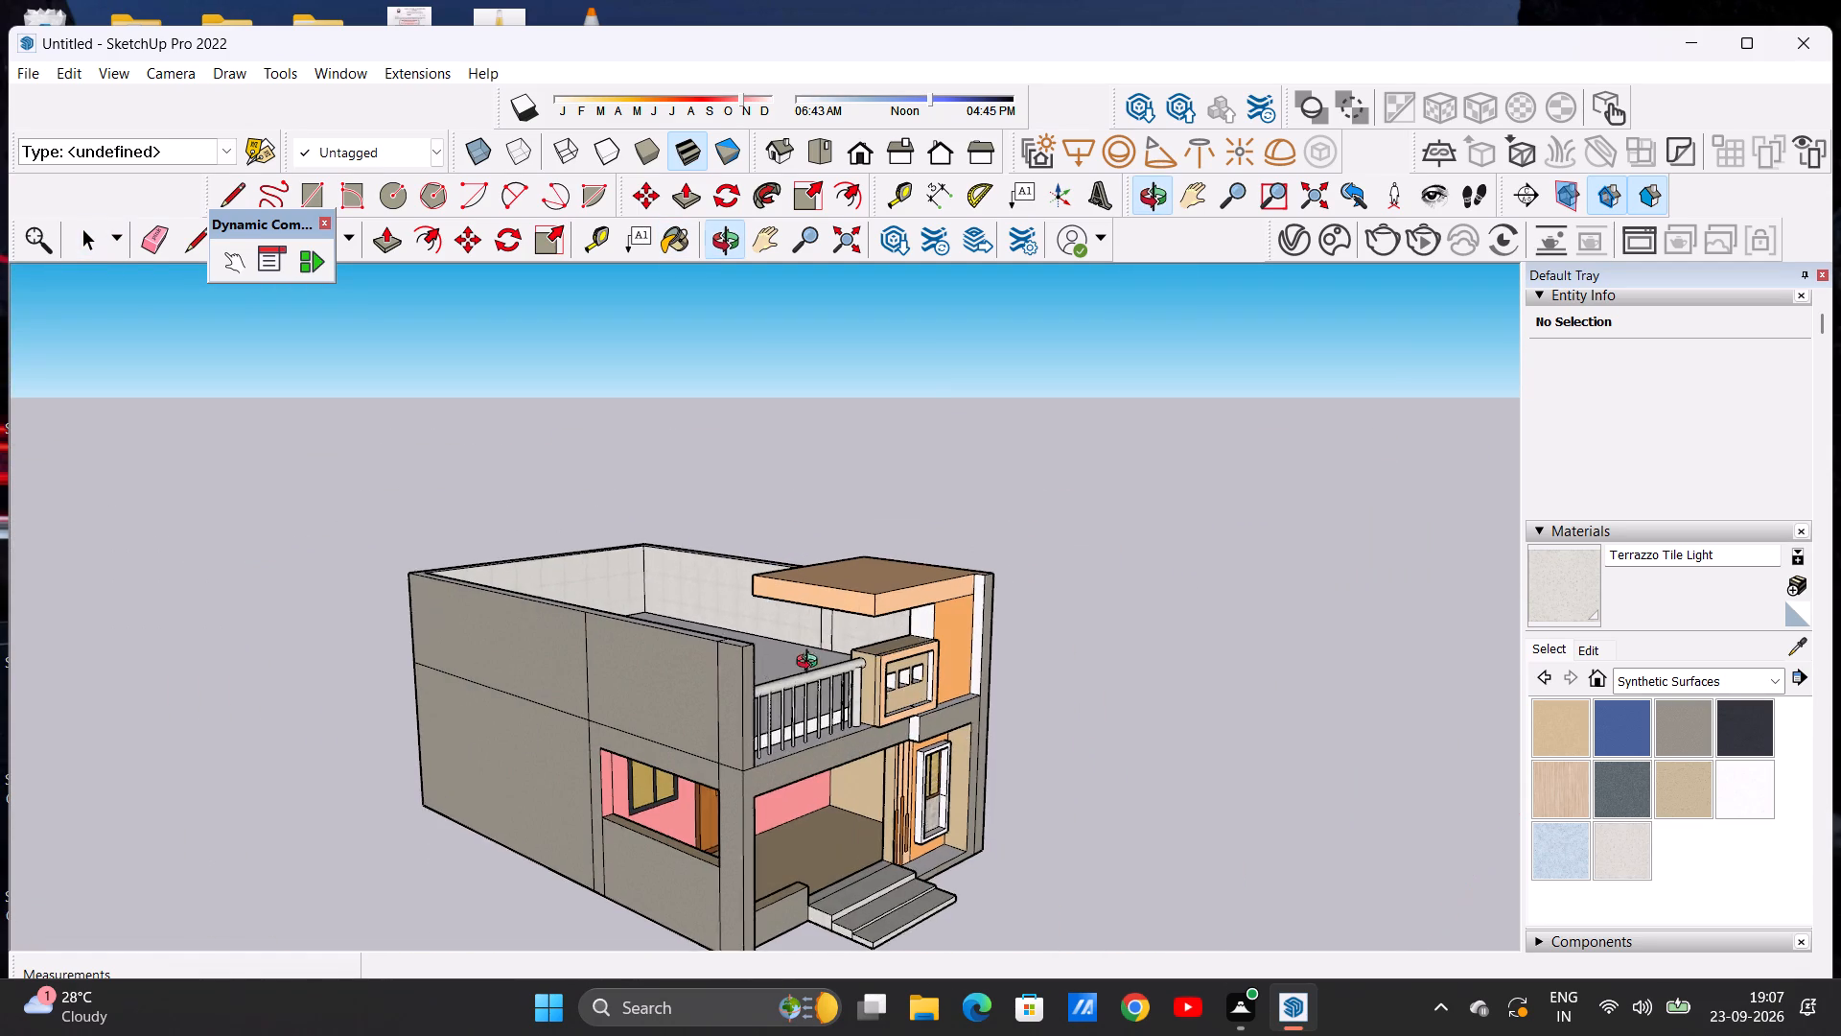
{"action": "middle_click_drag", "start_coordinate": [811, 664], "coordinate": [904, 645]}
{"action": "scroll", "coordinate": [614, 672], "scroll_direction": "up", "scroll_amount": 1}
{"action": "middle_click_drag", "start_coordinate": [618, 671], "coordinate": [697, 657]}
{"action": "scroll", "coordinate": [689, 654], "scroll_direction": "down", "scroll_amount": 6}
{"action": "scroll", "coordinate": [559, 724], "scroll_direction": "up", "scroll_amount": 3}
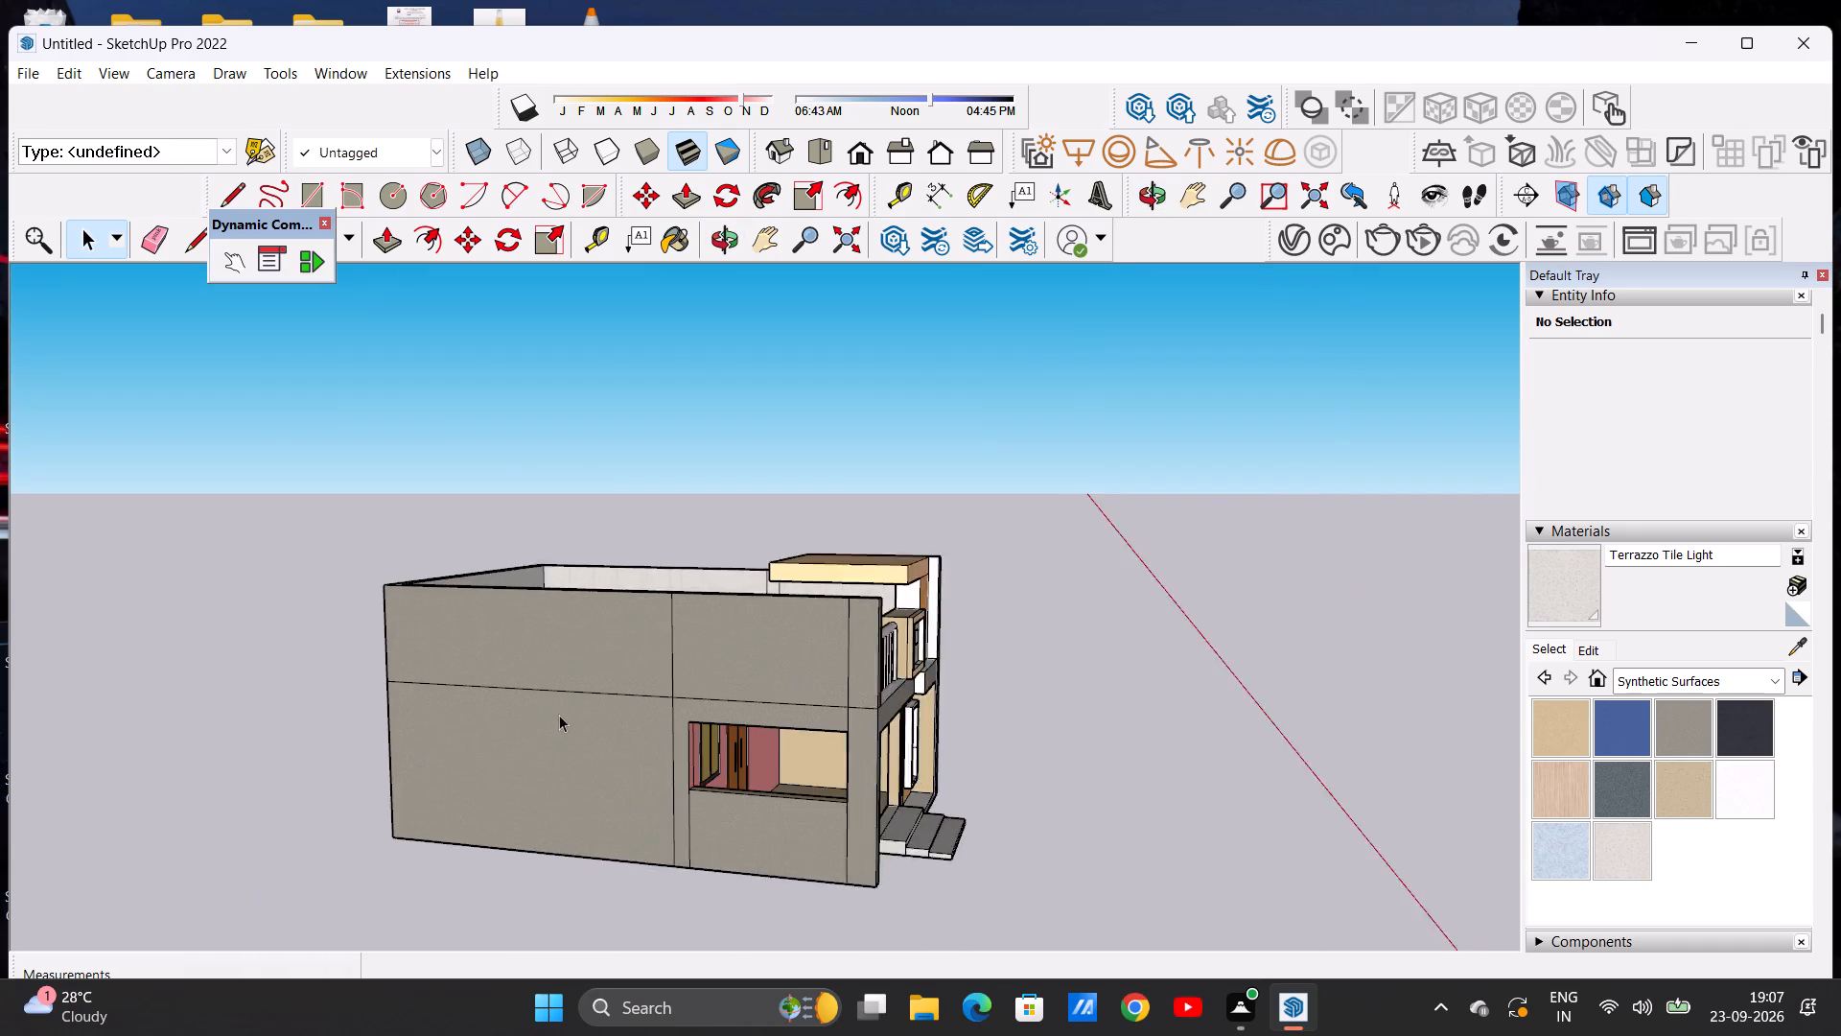
{"action": "scroll", "coordinate": [559, 715], "scroll_direction": "up", "scroll_amount": 2}
{"action": "left_click", "coordinate": [154, 242]}
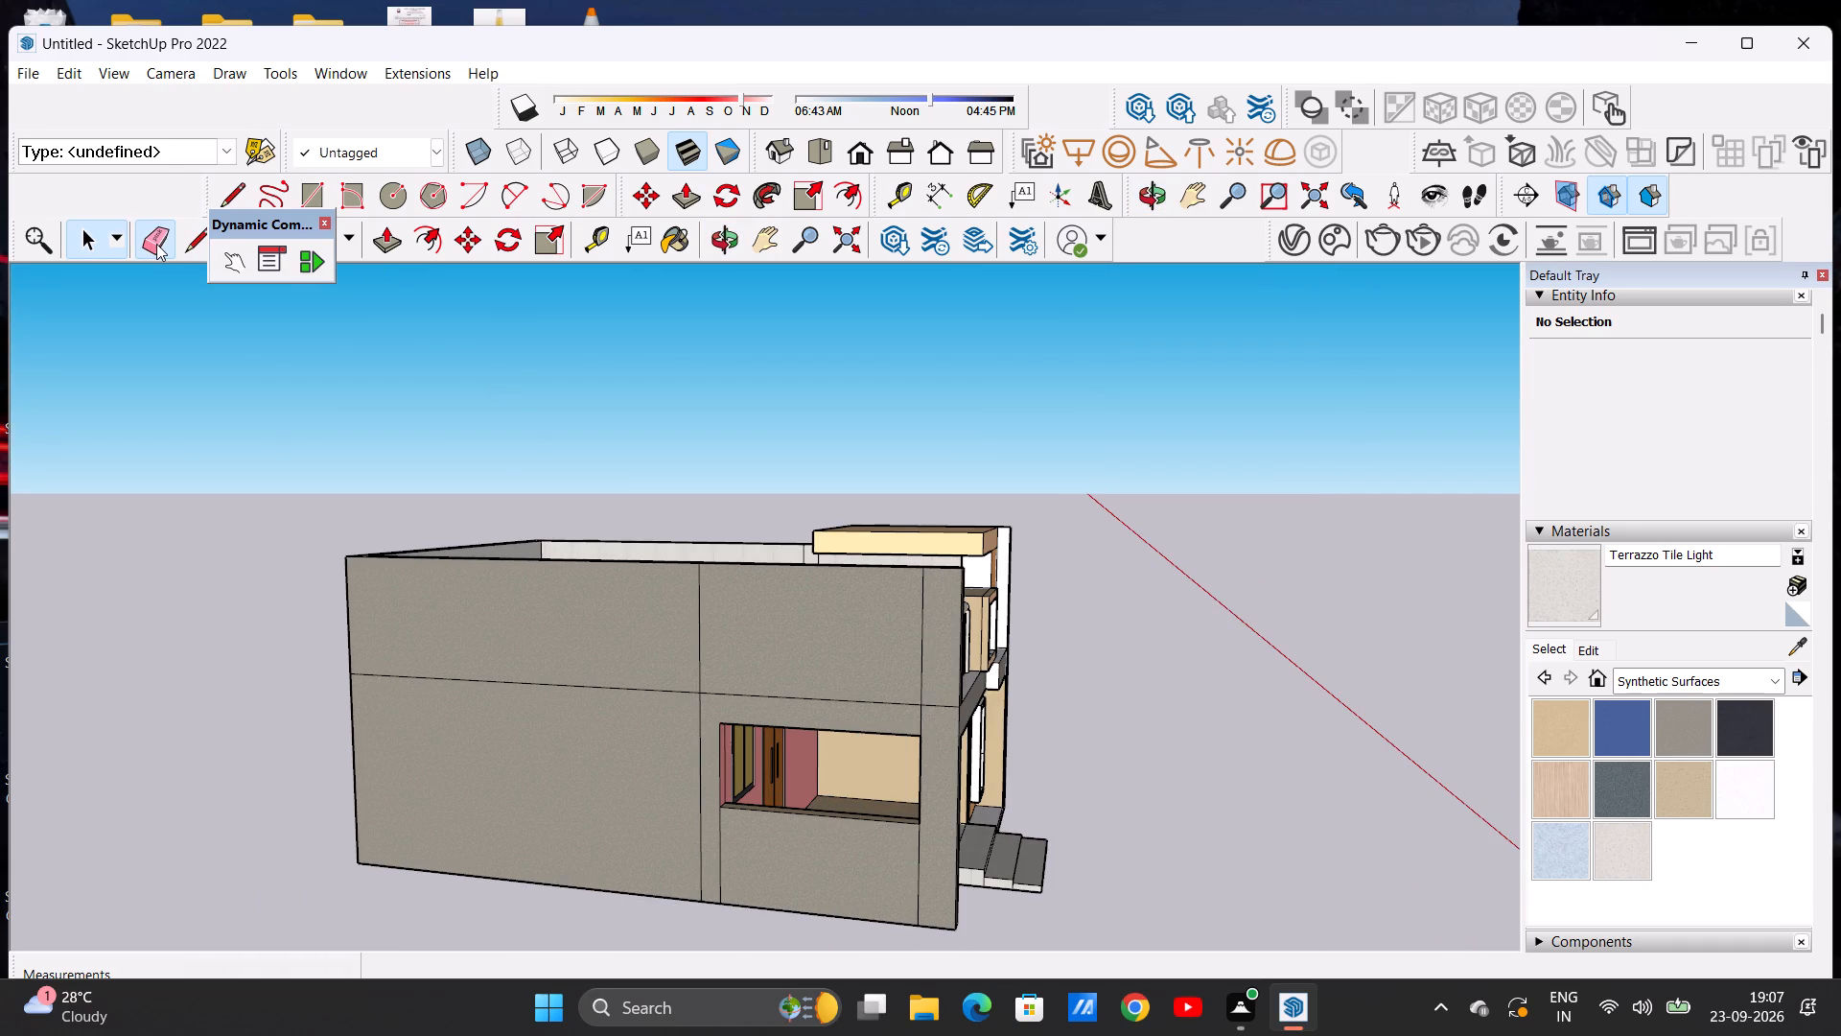
{"action": "scroll", "coordinate": [479, 798], "scroll_direction": "up", "scroll_amount": 6}
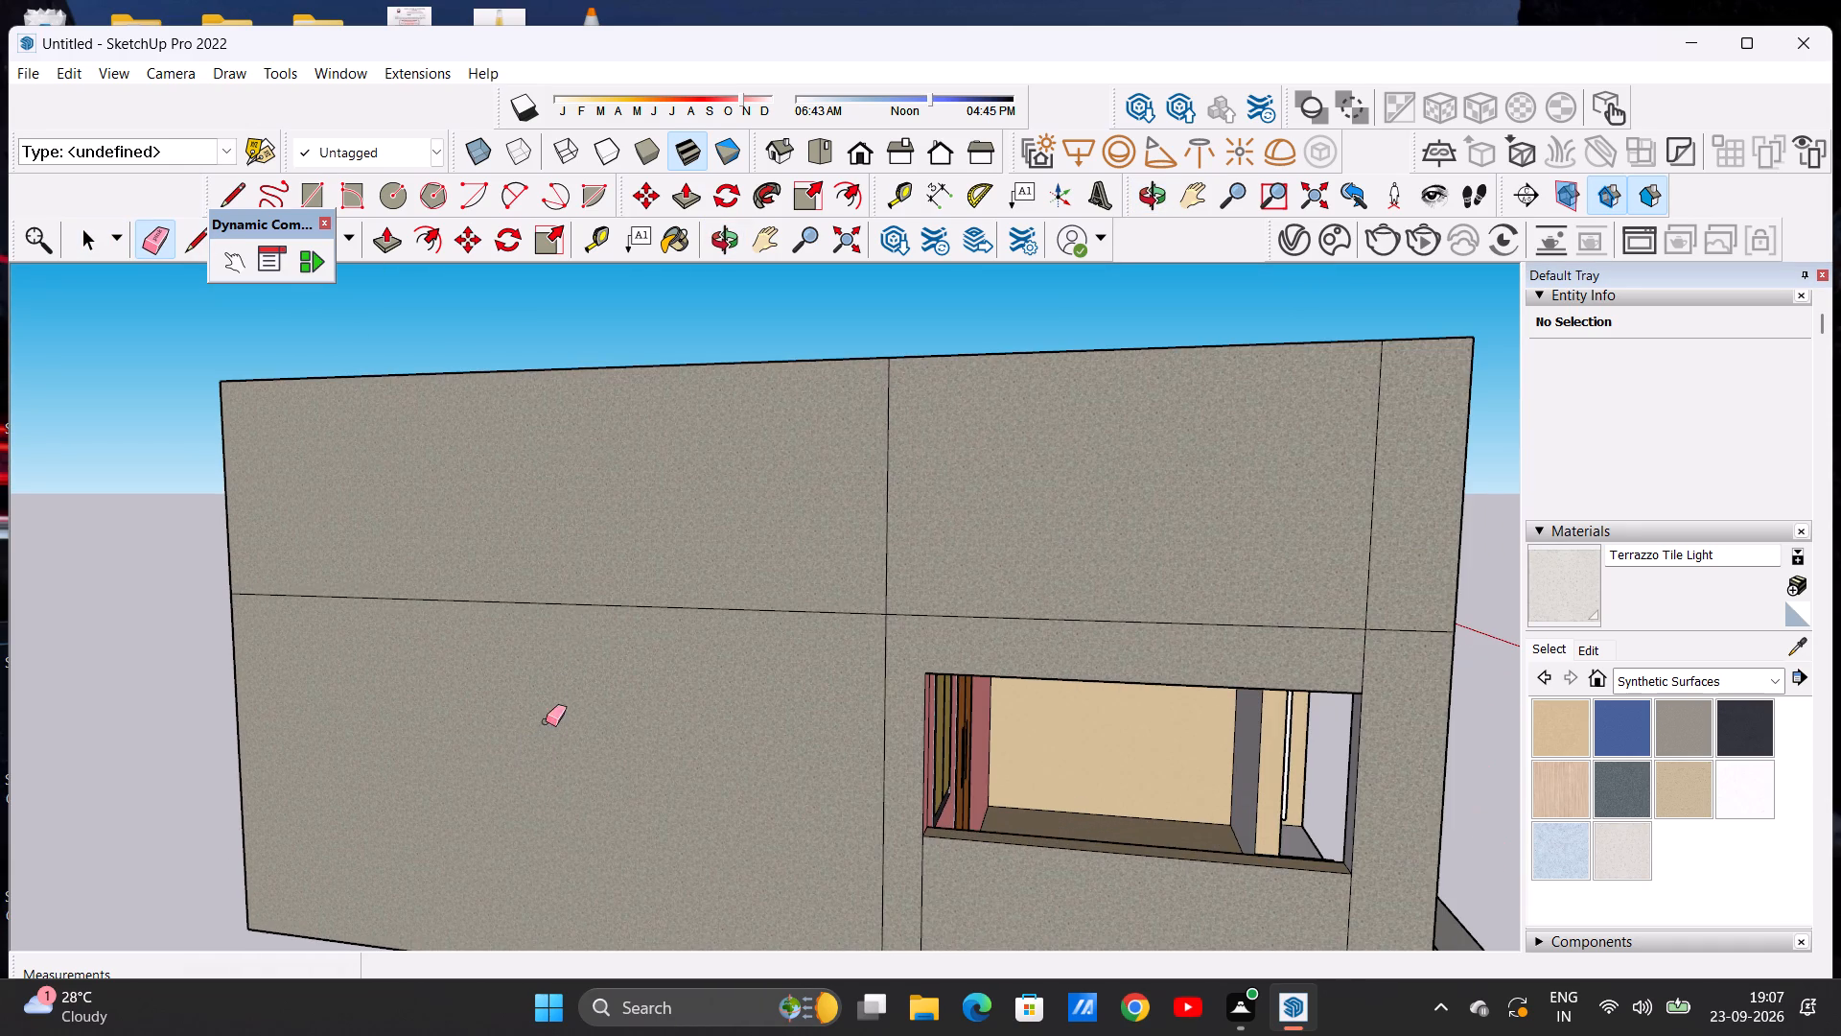
{"action": "left_click_drag", "start_coordinate": [568, 579], "coordinate": [572, 631]}
{"action": "left_click_drag", "start_coordinate": [853, 527], "coordinate": [1008, 508]}
{"action": "left_click_drag", "start_coordinate": [957, 598], "coordinate": [957, 620]}
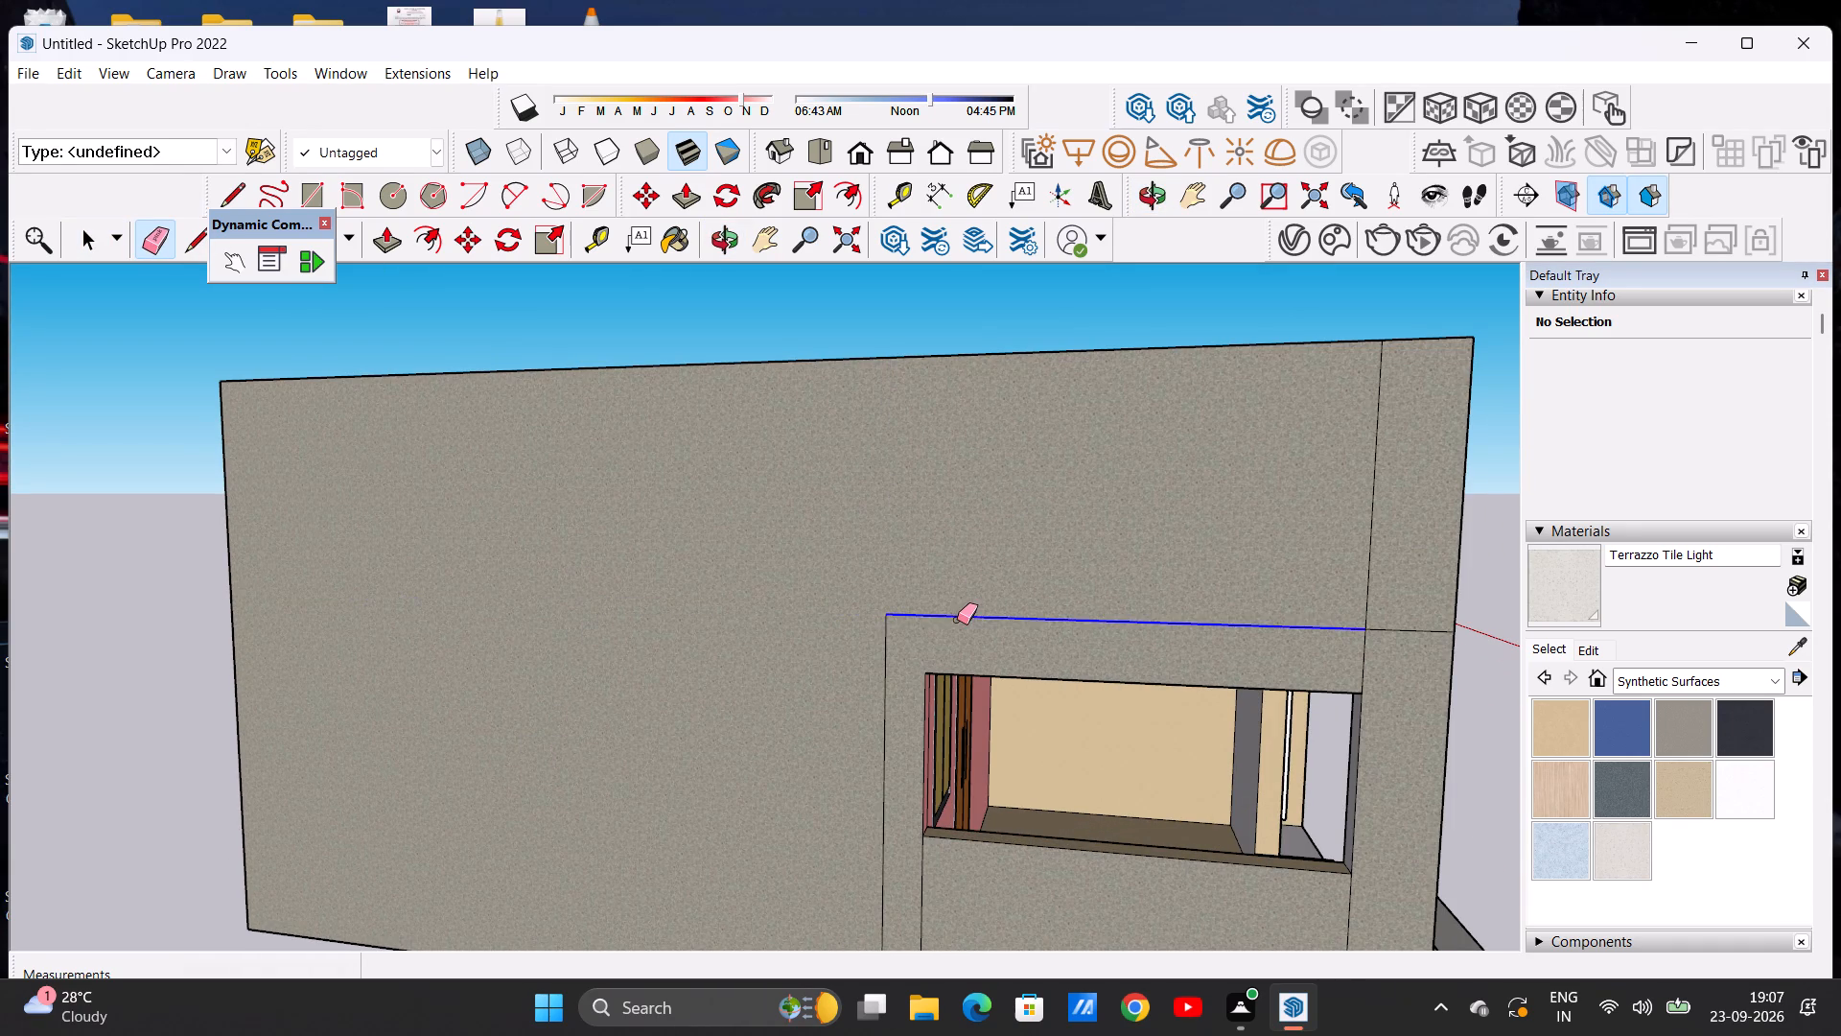
{"action": "left_click", "coordinate": [887, 697]}
Erase the two vertical seam lines below the porch opening in the graystone side wall.
{"action": "scroll", "coordinate": [784, 569], "scroll_direction": "down", "scroll_amount": 12}
{"action": "scroll", "coordinate": [770, 740], "scroll_direction": "up", "scroll_amount": 7}
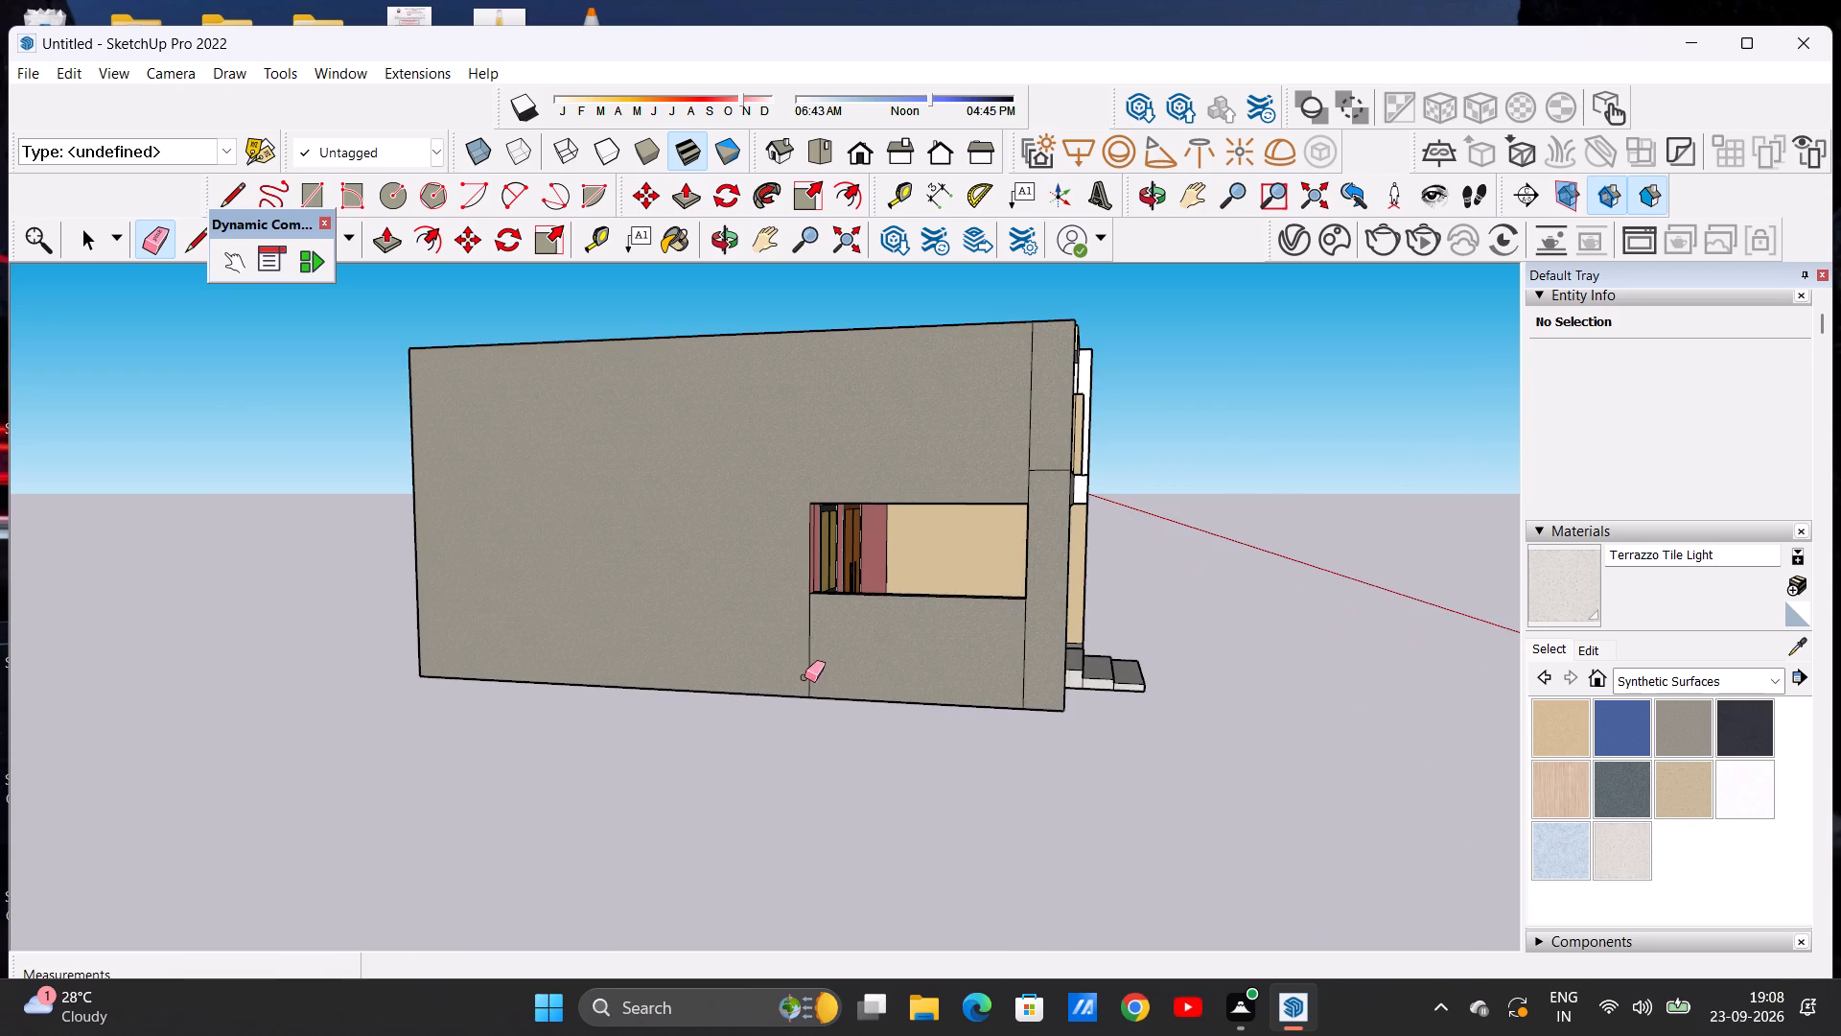
{"action": "left_click_drag", "start_coordinate": [795, 644], "coordinate": [832, 643]}
{"action": "scroll", "coordinate": [828, 646], "scroll_direction": "down", "scroll_amount": 6}
{"action": "scroll", "coordinate": [961, 638], "scroll_direction": "up", "scroll_amount": 8}
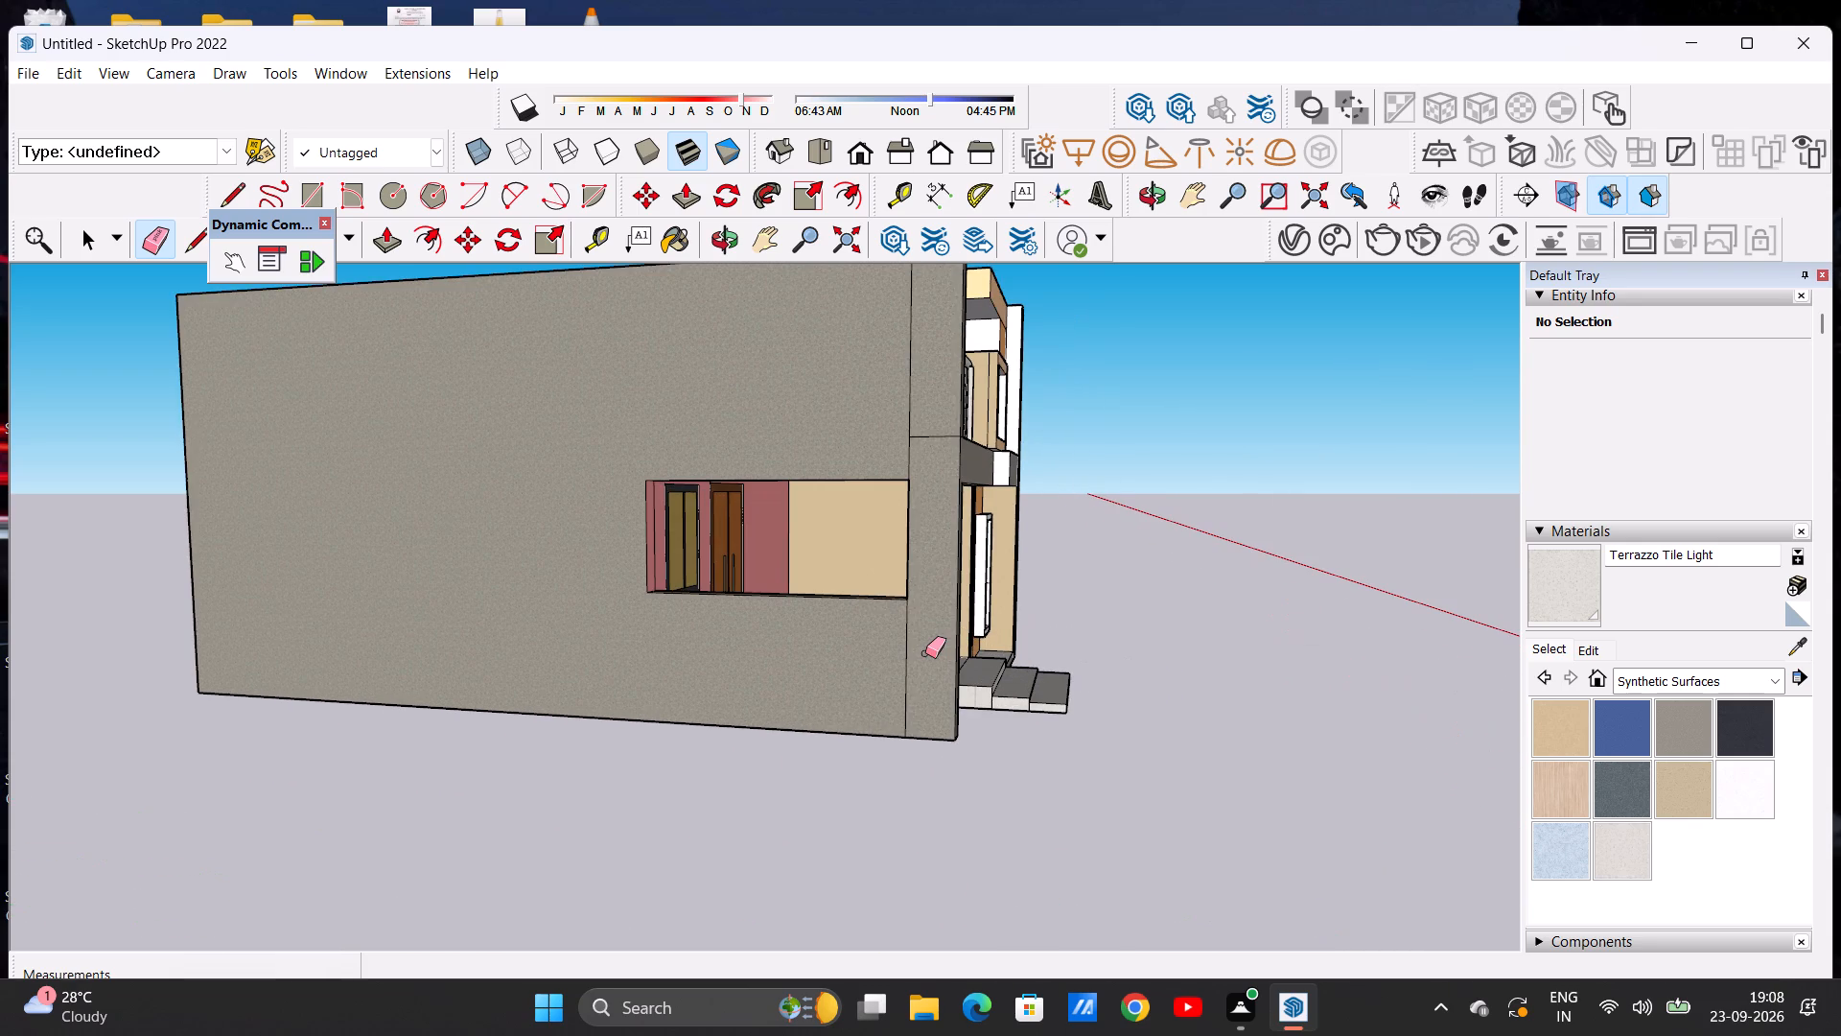
{"action": "scroll", "coordinate": [922, 653], "scroll_direction": "up", "scroll_amount": 7}
{"action": "left_click_drag", "start_coordinate": [871, 655], "coordinate": [902, 659]}
Erase the short horizontal line and the remaining vertical line near the front corner of the same side wall.
{"action": "scroll", "coordinate": [870, 691], "scroll_direction": "down", "scroll_amount": 9}
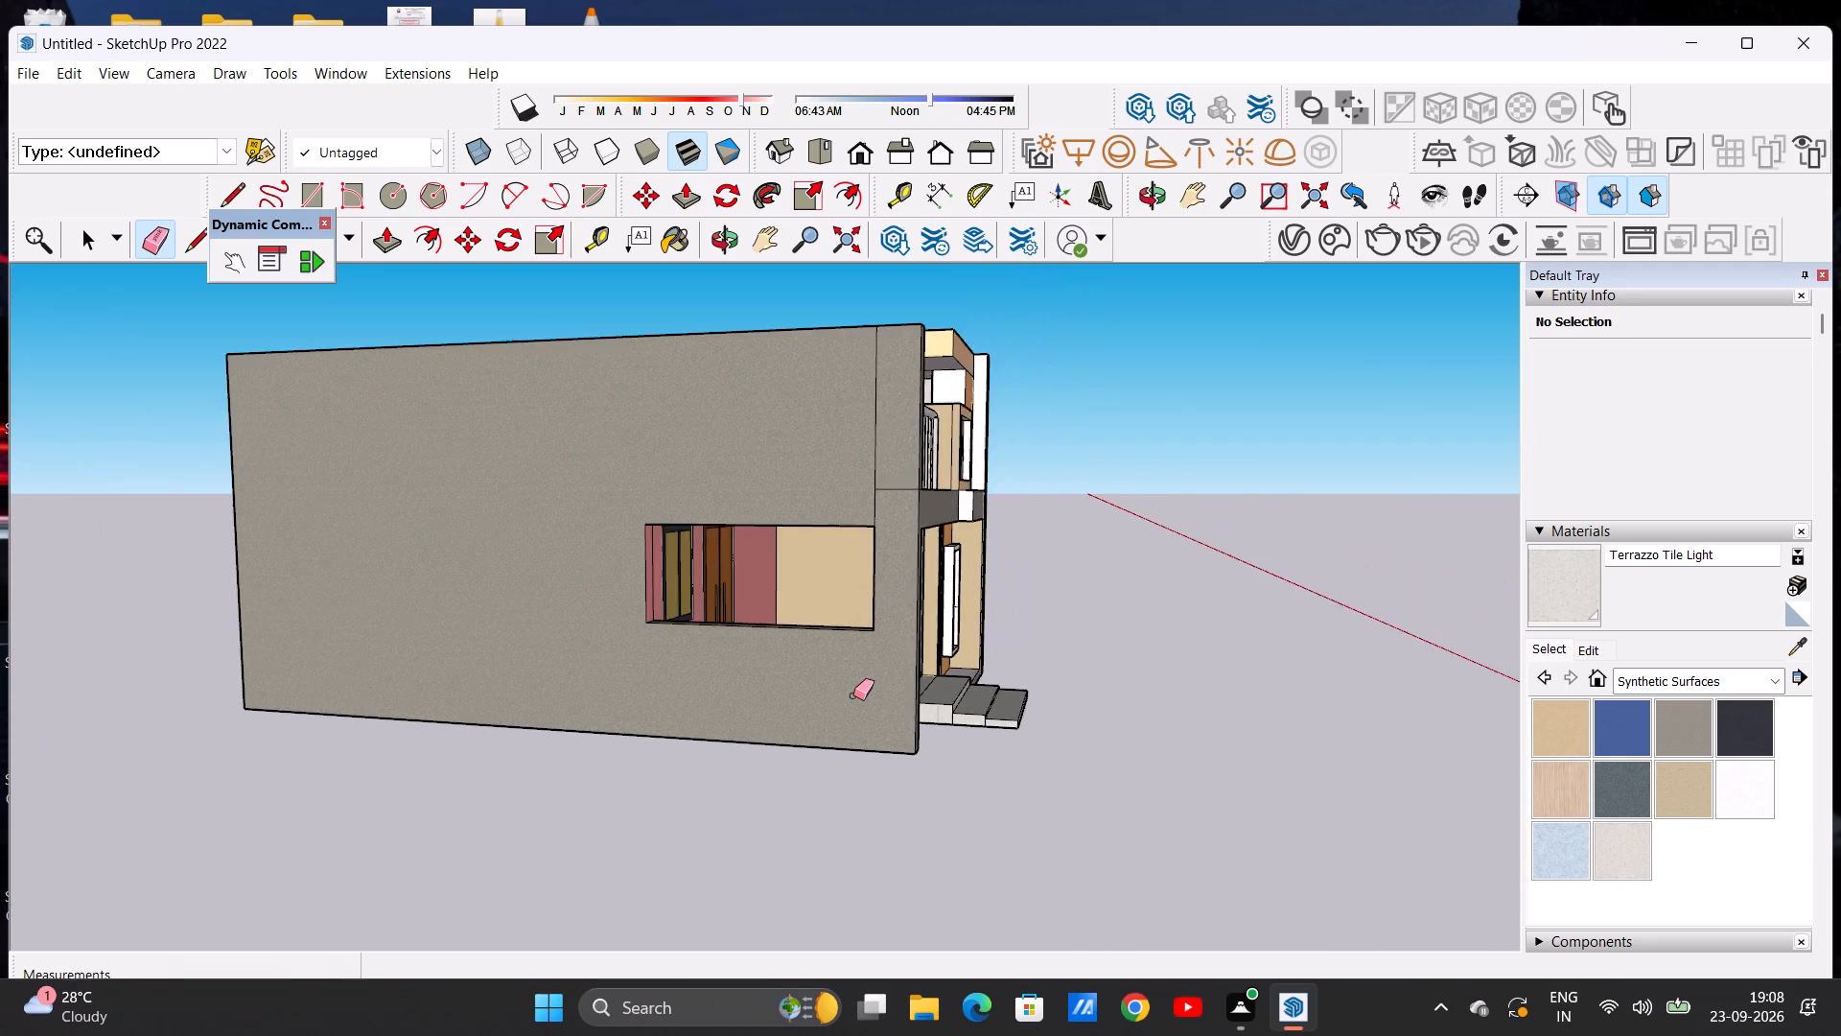
{"action": "scroll", "coordinate": [853, 695], "scroll_direction": "down", "scroll_amount": 5}
{"action": "scroll", "coordinate": [875, 585], "scroll_direction": "up", "scroll_amount": 11}
{"action": "left_click_drag", "start_coordinate": [885, 511], "coordinate": [878, 549]}
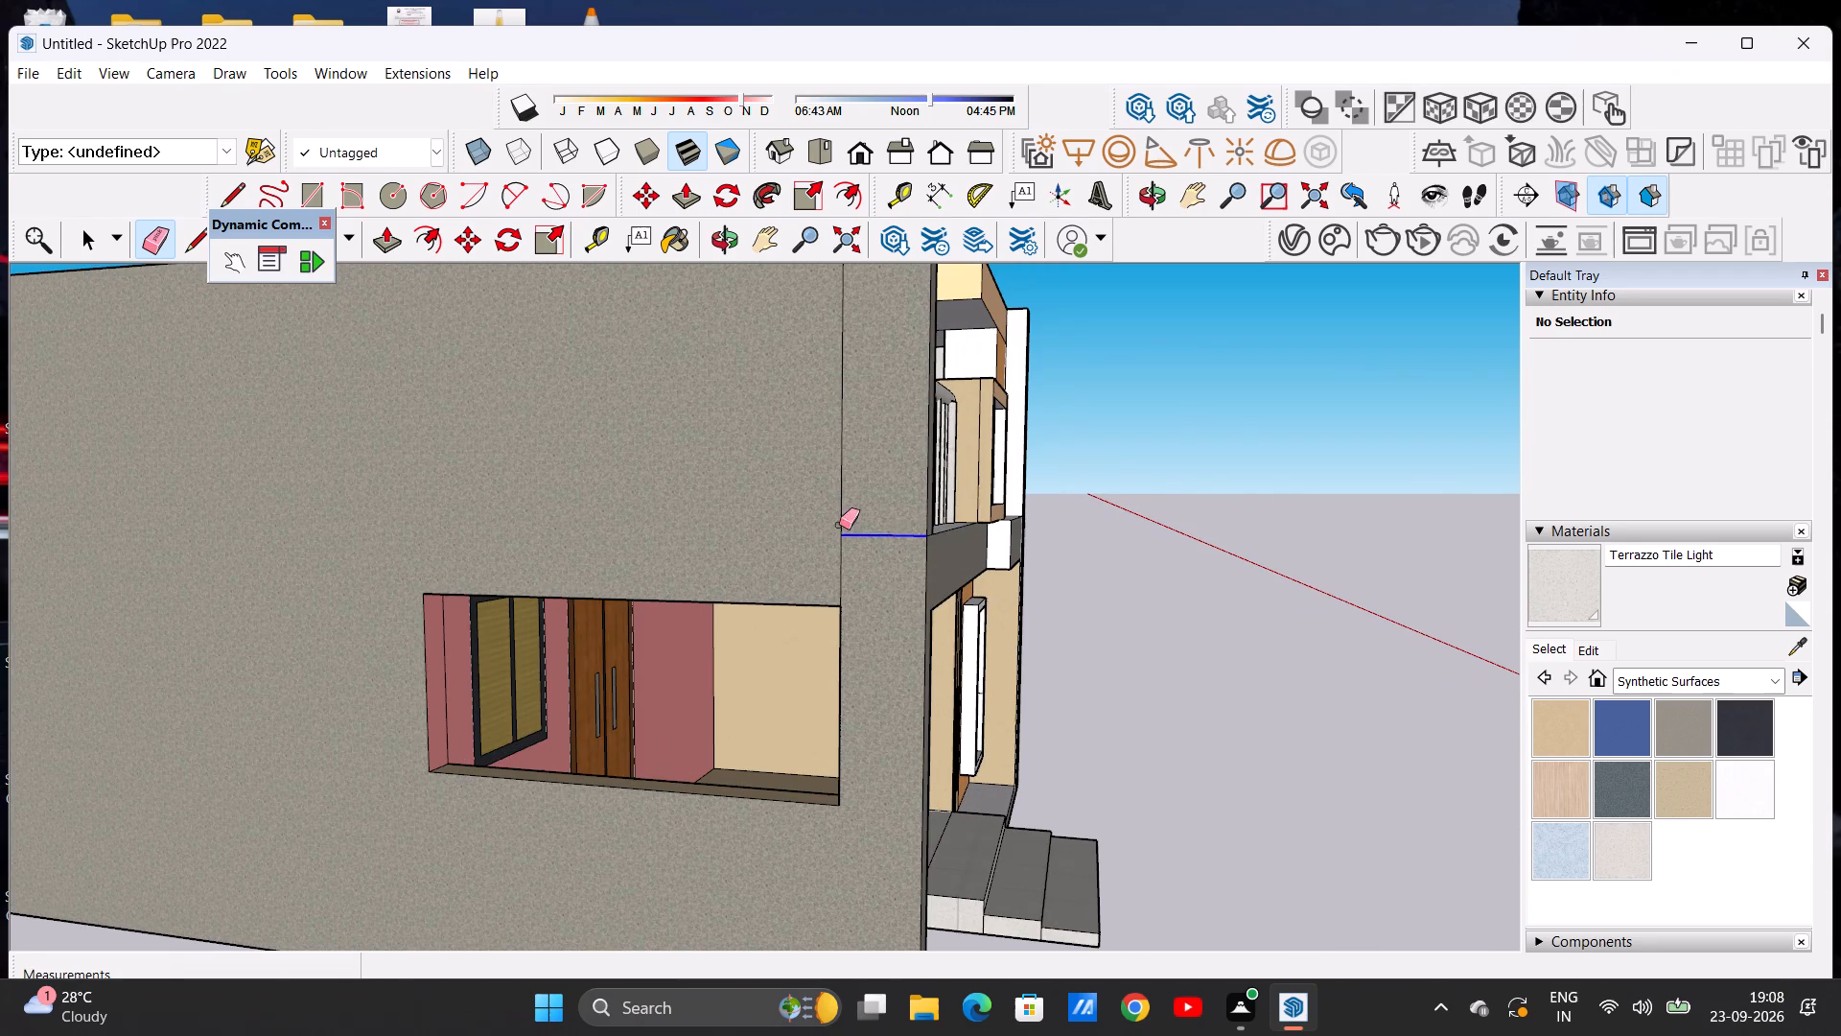
{"action": "left_click_drag", "start_coordinate": [792, 477], "coordinate": [854, 484]}
{"action": "left_click_drag", "start_coordinate": [795, 552], "coordinate": [845, 558]}
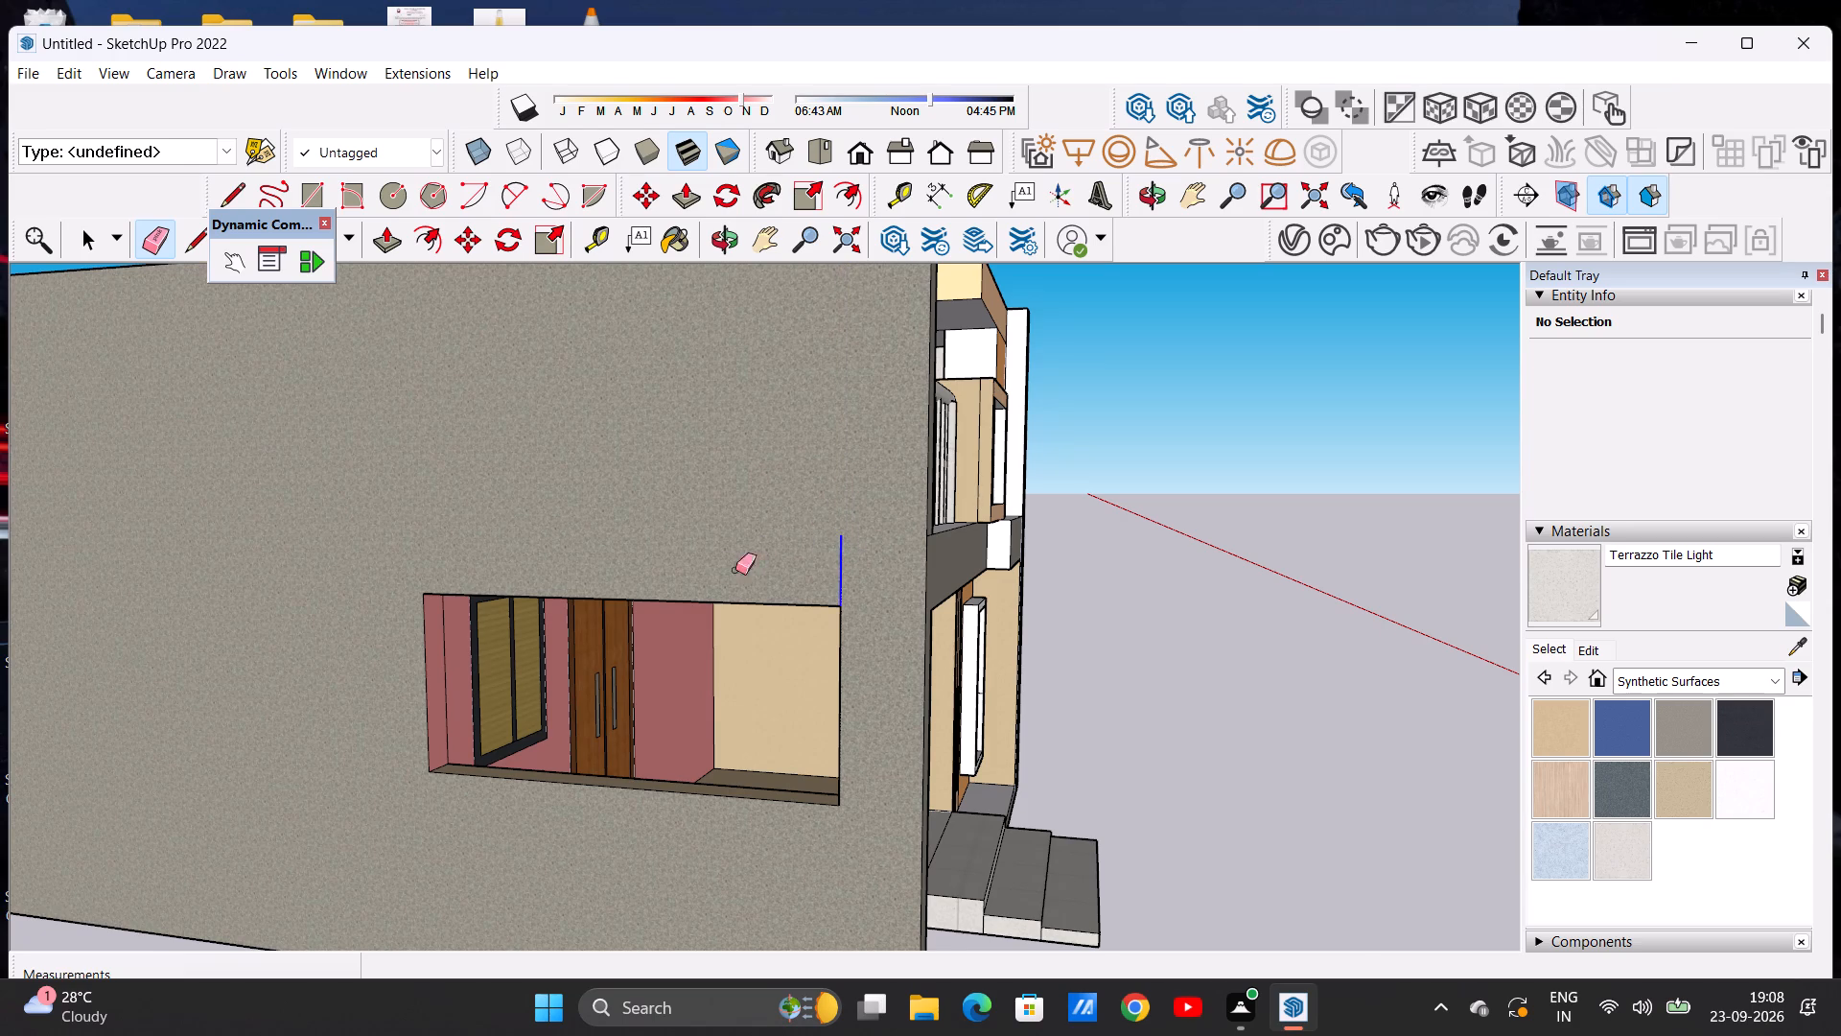
Check the opposite side wall for seam lines and erase the horizontal line across the rear wall.
{"action": "scroll", "coordinate": [706, 573], "scroll_direction": "down", "scroll_amount": 12}
{"action": "middle_click_drag", "start_coordinate": [917, 568], "coordinate": [223, 607]}
{"action": "middle_click_drag", "start_coordinate": [997, 667], "coordinate": [815, 658]}
{"action": "scroll", "coordinate": [772, 593], "scroll_direction": "up", "scroll_amount": 8}
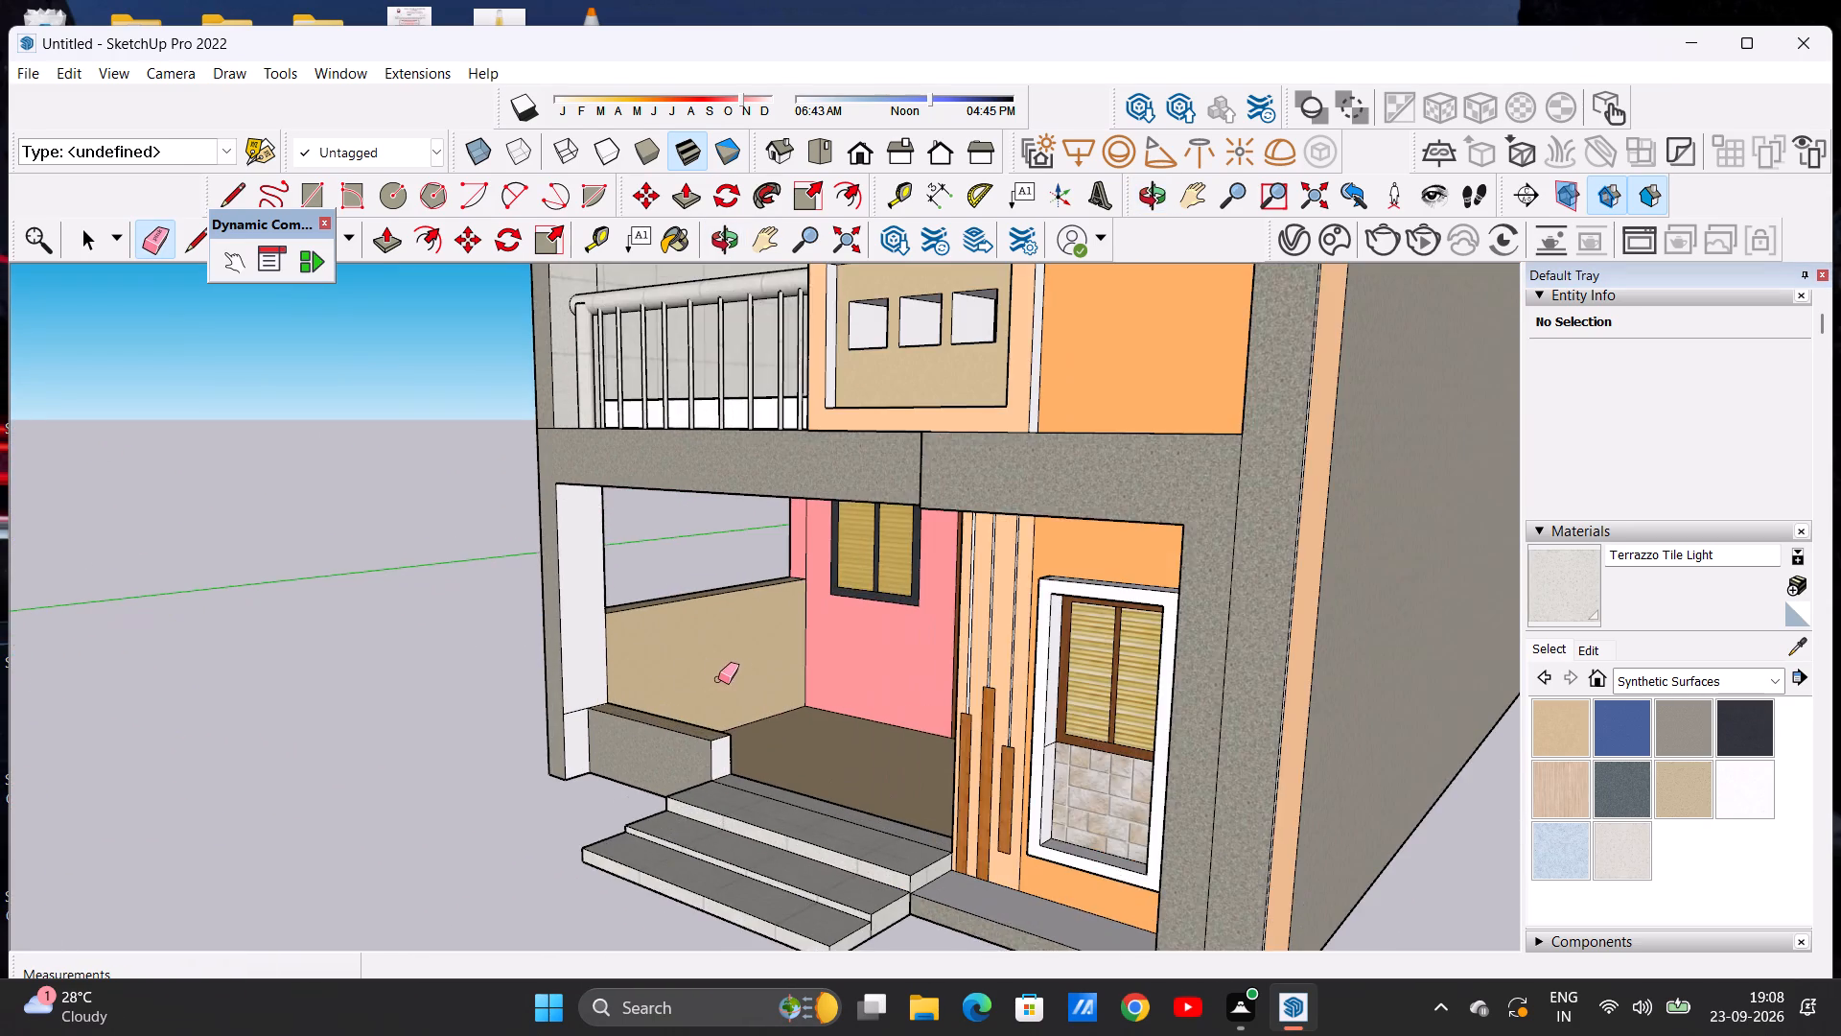
{"action": "scroll", "coordinate": [740, 682], "scroll_direction": "down", "scroll_amount": 4}
{"action": "middle_click_drag", "start_coordinate": [697, 702], "coordinate": [444, 750]}
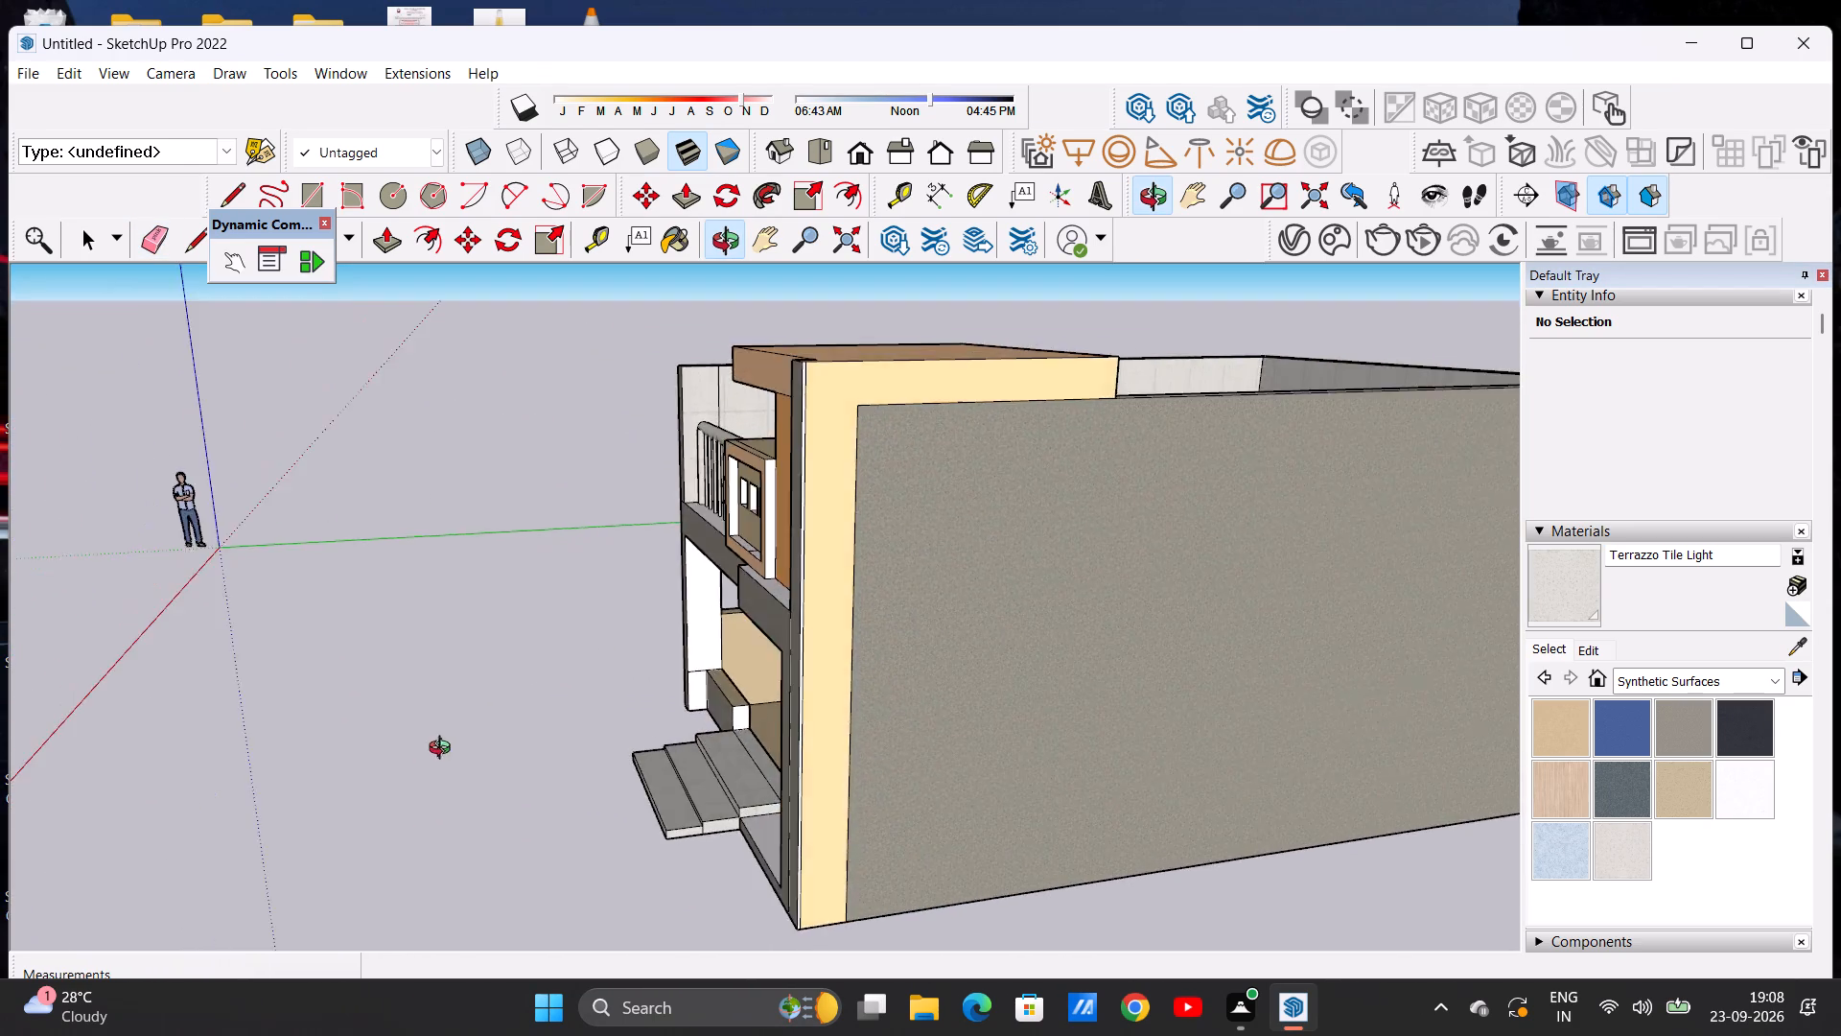
{"action": "middle_click_drag", "start_coordinate": [444, 750], "coordinate": [316, 683]}
{"action": "middle_click_drag", "start_coordinate": [717, 739], "coordinate": [580, 739]}
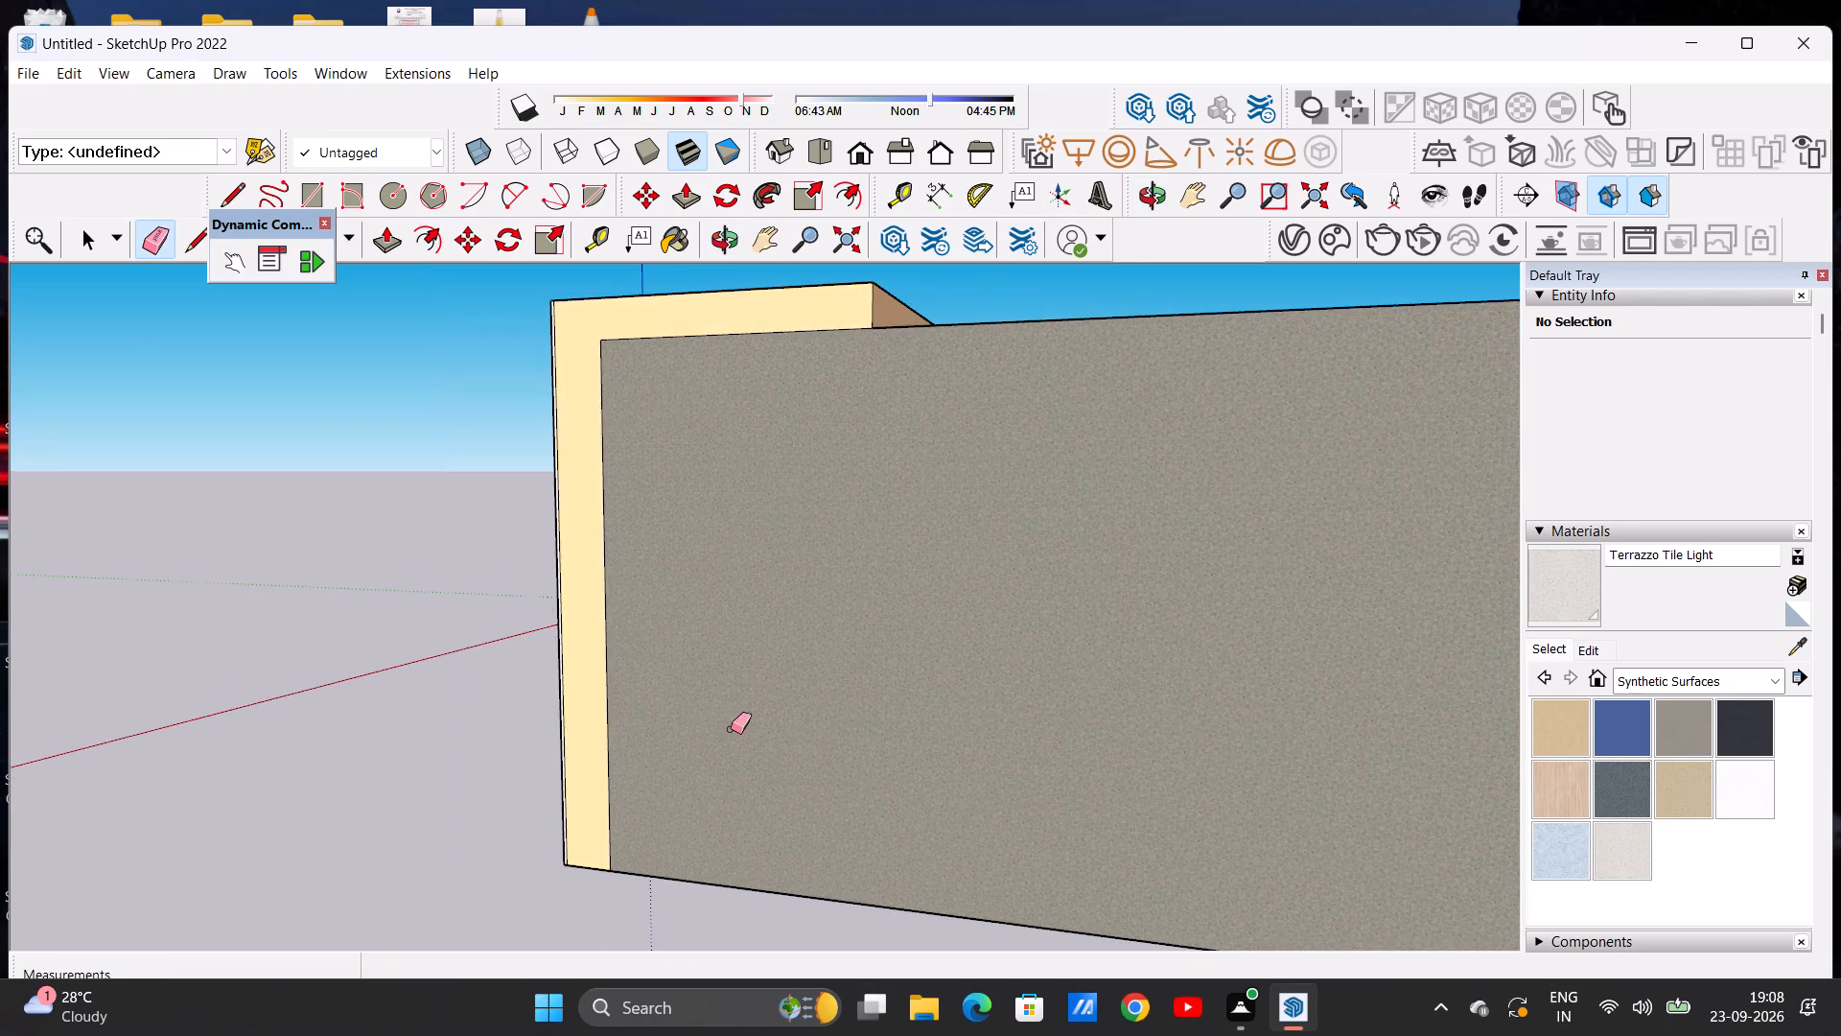
{"action": "scroll", "coordinate": [733, 729], "scroll_direction": "down", "scroll_amount": 8}
{"action": "middle_click_drag", "start_coordinate": [1022, 735], "coordinate": [457, 694]}
{"action": "left_click_drag", "start_coordinate": [672, 616], "coordinate": [678, 679]}
{"action": "scroll", "coordinate": [695, 675], "scroll_direction": "down", "scroll_amount": 4}
Erase the short horizontal line across the inner face of the porch corner column, beside the low front wall.
{"action": "middle_click_drag", "start_coordinate": [576, 715], "coordinate": [1242, 738]}
{"action": "middle_click_drag", "start_coordinate": [870, 727], "coordinate": [1160, 757]}
{"action": "scroll", "coordinate": [781, 725], "scroll_direction": "up", "scroll_amount": 2}
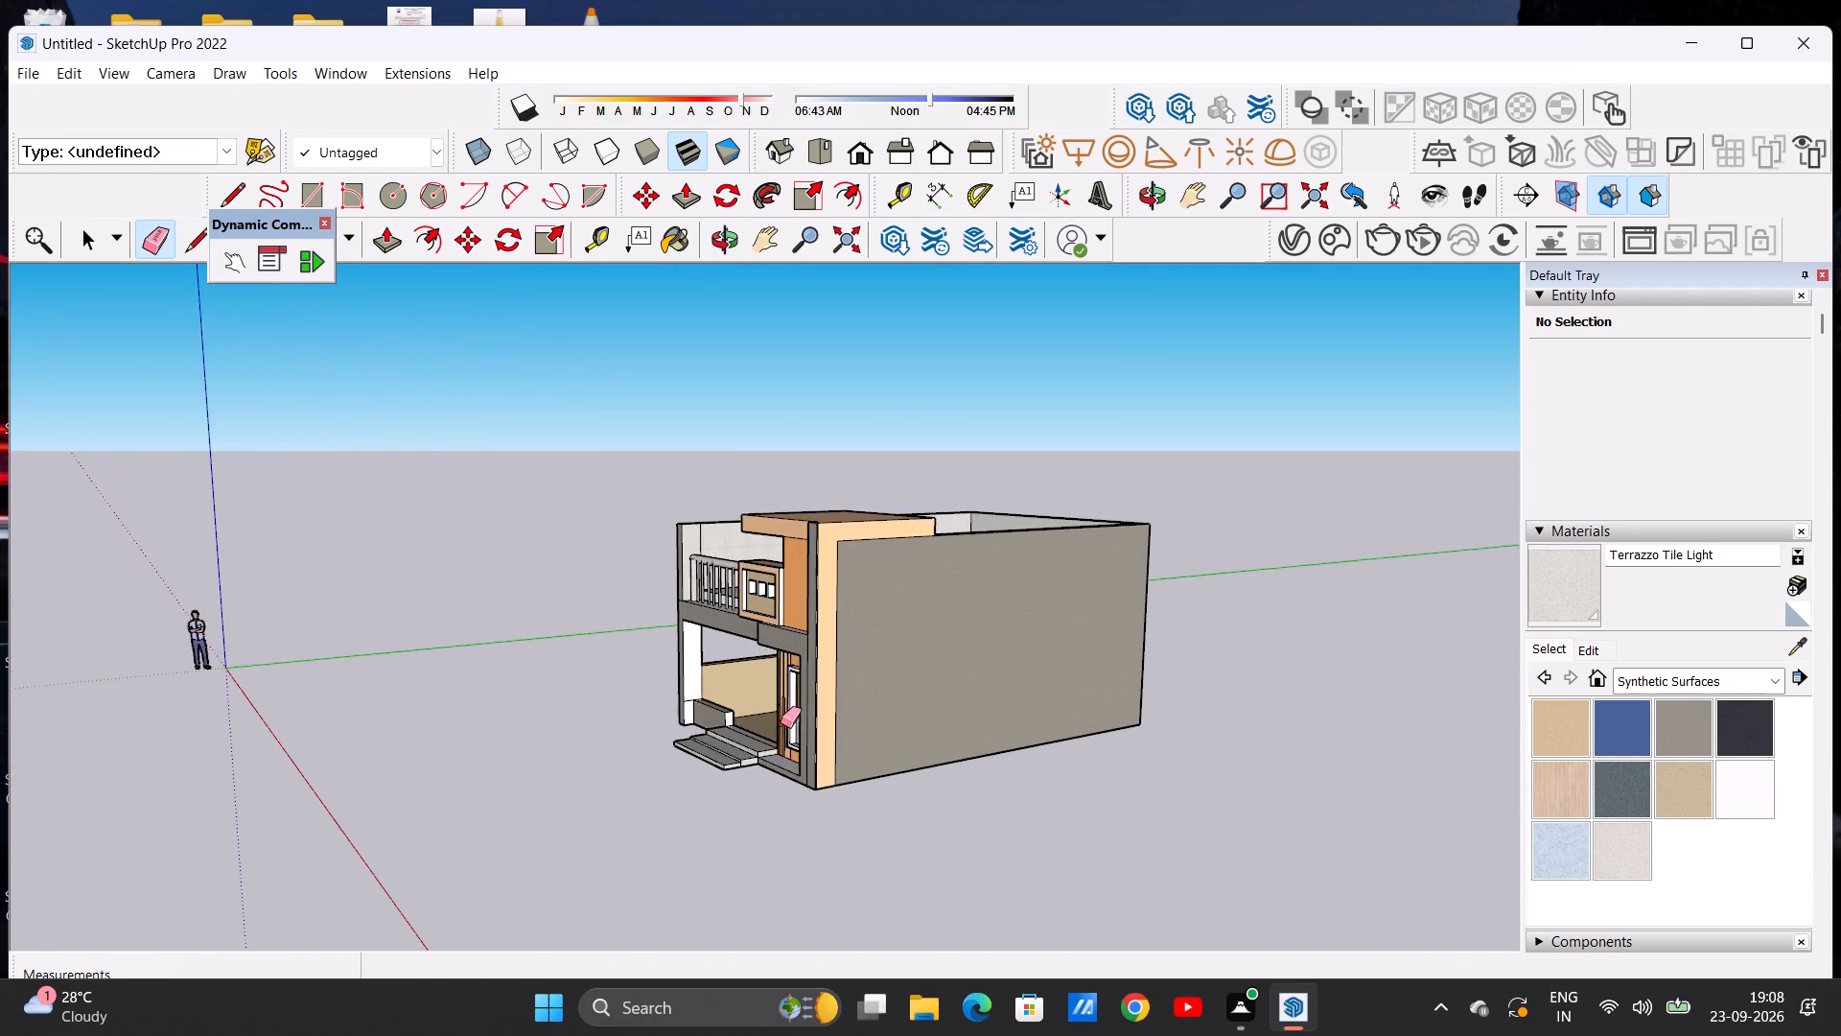
{"action": "middle_click_drag", "start_coordinate": [778, 742], "coordinate": [970, 759]}
{"action": "scroll", "coordinate": [711, 729], "scroll_direction": "up", "scroll_amount": 6}
{"action": "middle_click_drag", "start_coordinate": [736, 746], "coordinate": [810, 815]}
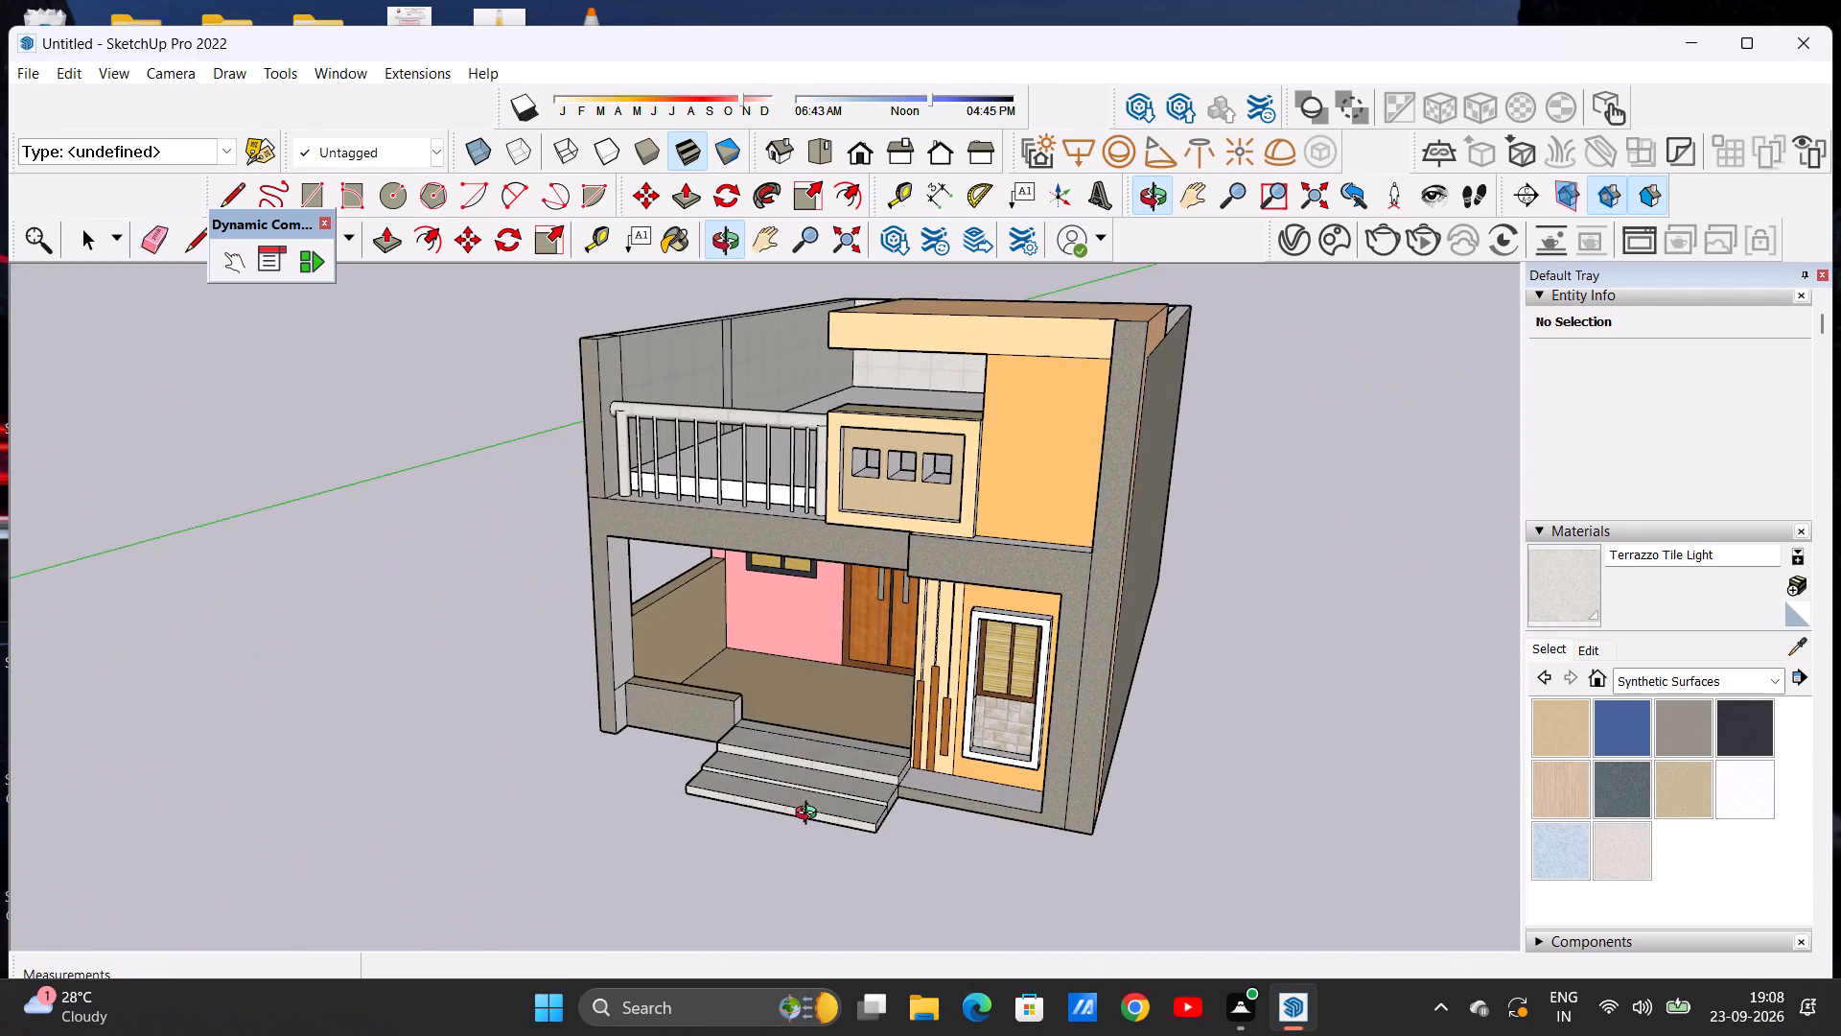
{"action": "middle_click_drag", "start_coordinate": [810, 815], "coordinate": [810, 814]}
{"action": "scroll", "coordinate": [774, 708], "scroll_direction": "up", "scroll_amount": 12}
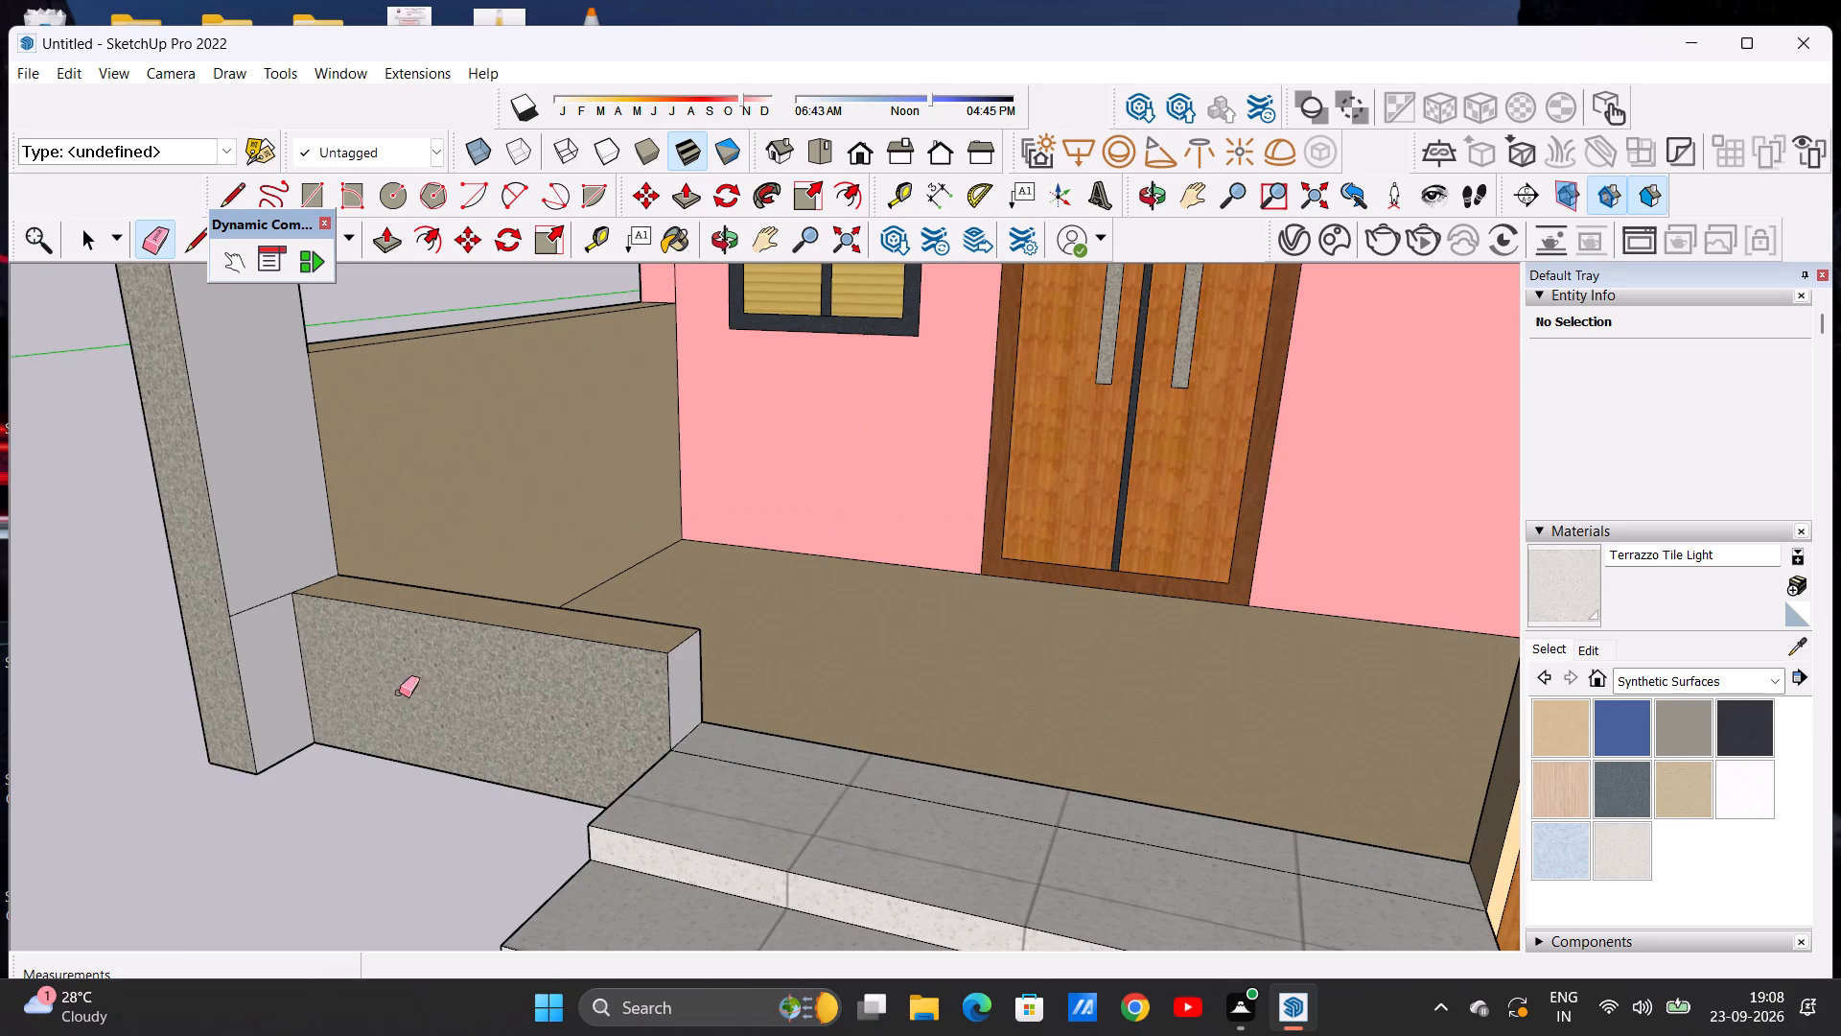
{"action": "scroll", "coordinate": [456, 700], "scroll_direction": "up", "scroll_amount": 4}
{"action": "scroll", "coordinate": [476, 719], "scroll_direction": "down", "scroll_amount": 12}
{"action": "middle_click_drag", "start_coordinate": [487, 764], "coordinate": [638, 682]}
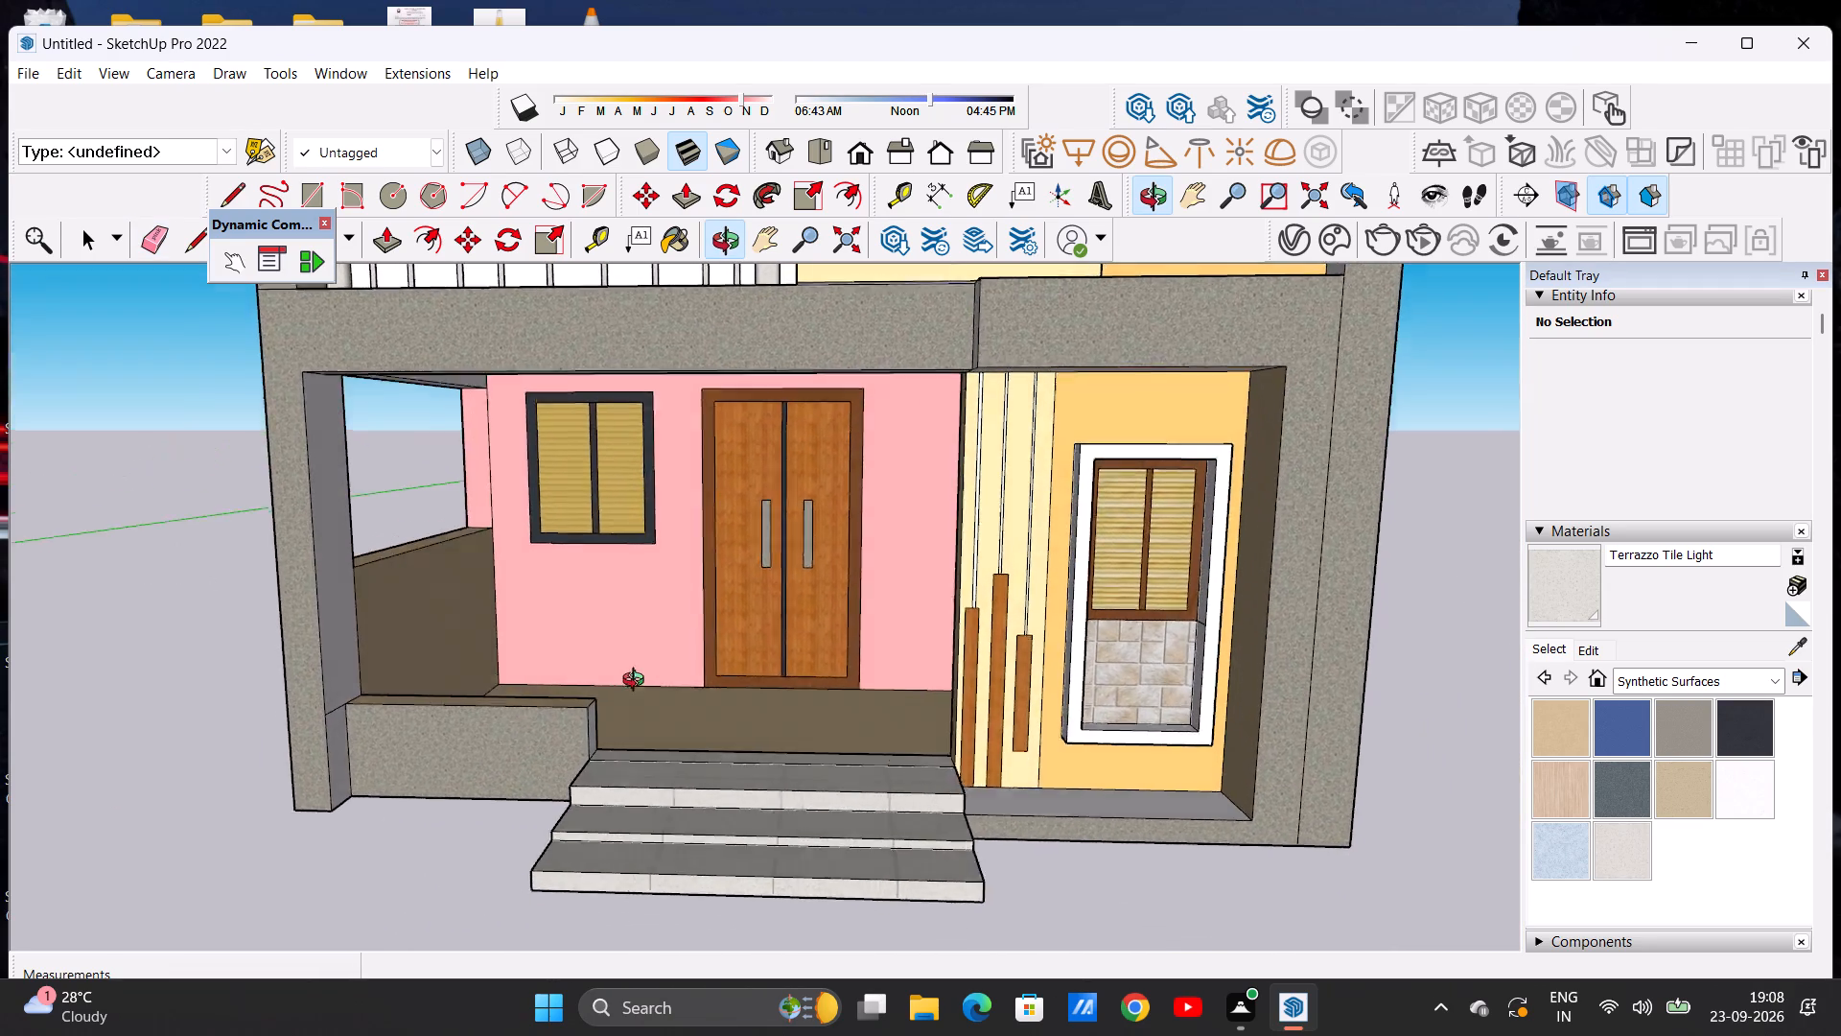
{"action": "middle_click_drag", "start_coordinate": [638, 682], "coordinate": [602, 718]}
{"action": "scroll", "coordinate": [600, 718], "scroll_direction": "up", "scroll_amount": 1}
{"action": "scroll", "coordinate": [600, 718], "scroll_direction": "down", "scroll_amount": 7}
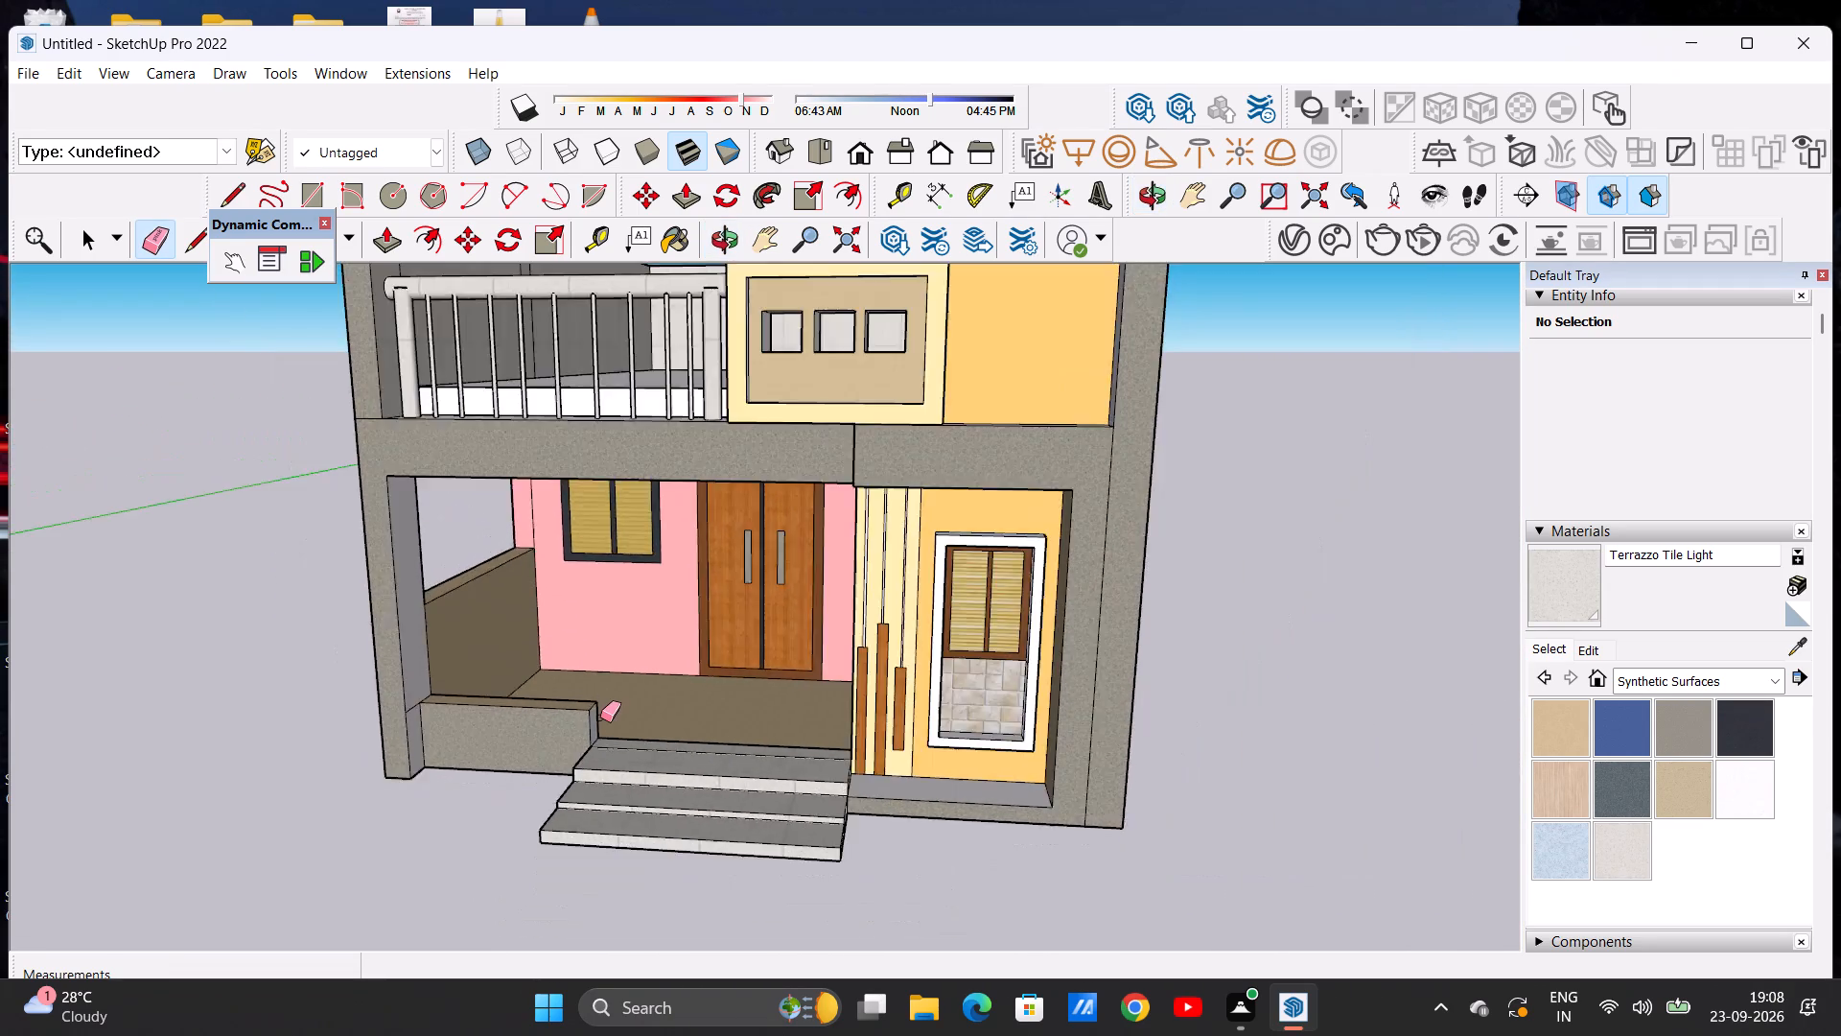
{"action": "scroll", "coordinate": [600, 718], "scroll_direction": "down", "scroll_amount": 2}
{"action": "scroll", "coordinate": [525, 720], "scroll_direction": "up", "scroll_amount": 5}
{"action": "middle_click_drag", "start_coordinate": [494, 691], "coordinate": [249, 707]}
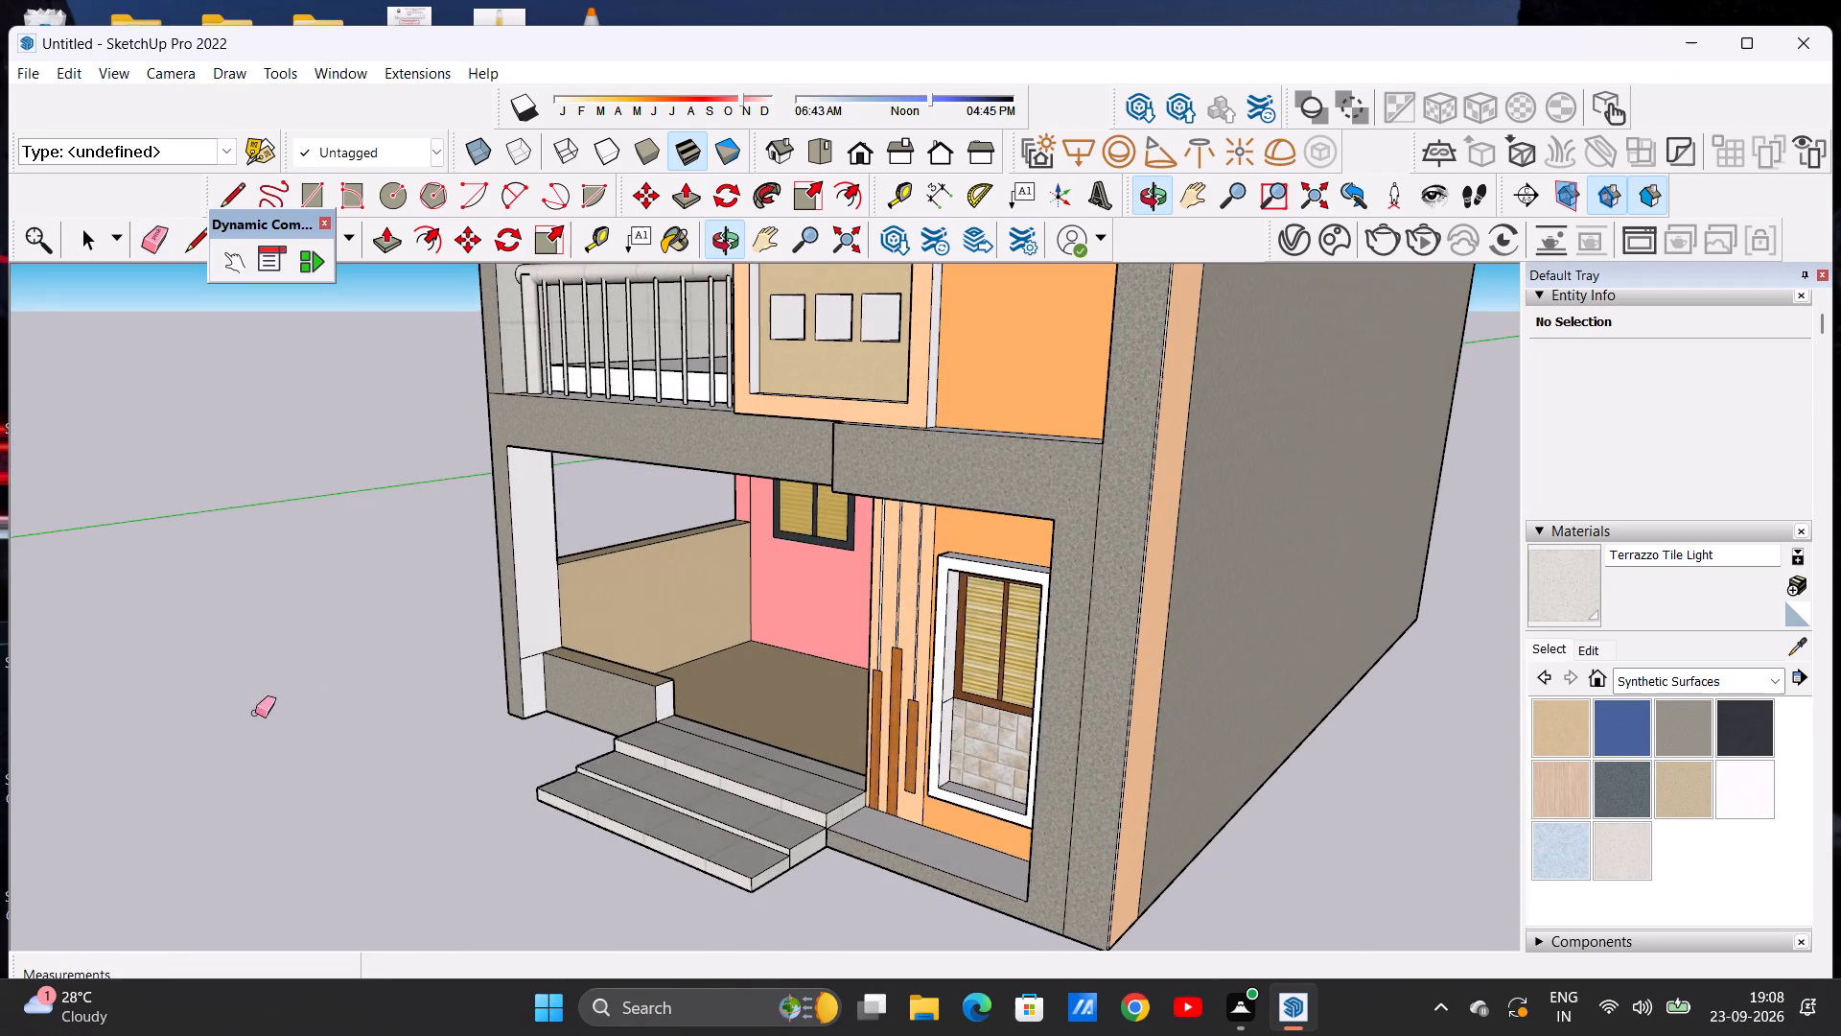
{"action": "scroll", "coordinate": [449, 595], "scroll_direction": "up", "scroll_amount": 5}
{"action": "scroll", "coordinate": [546, 620], "scroll_direction": "down", "scroll_amount": 6}
{"action": "scroll", "coordinate": [626, 538], "scroll_direction": "up", "scroll_amount": 7}
{"action": "scroll", "coordinate": [594, 558], "scroll_direction": "down", "scroll_amount": 8}
{"action": "scroll", "coordinate": [548, 571], "scroll_direction": "up", "scroll_amount": 3}
{"action": "scroll", "coordinate": [519, 734], "scroll_direction": "up", "scroll_amount": 8}
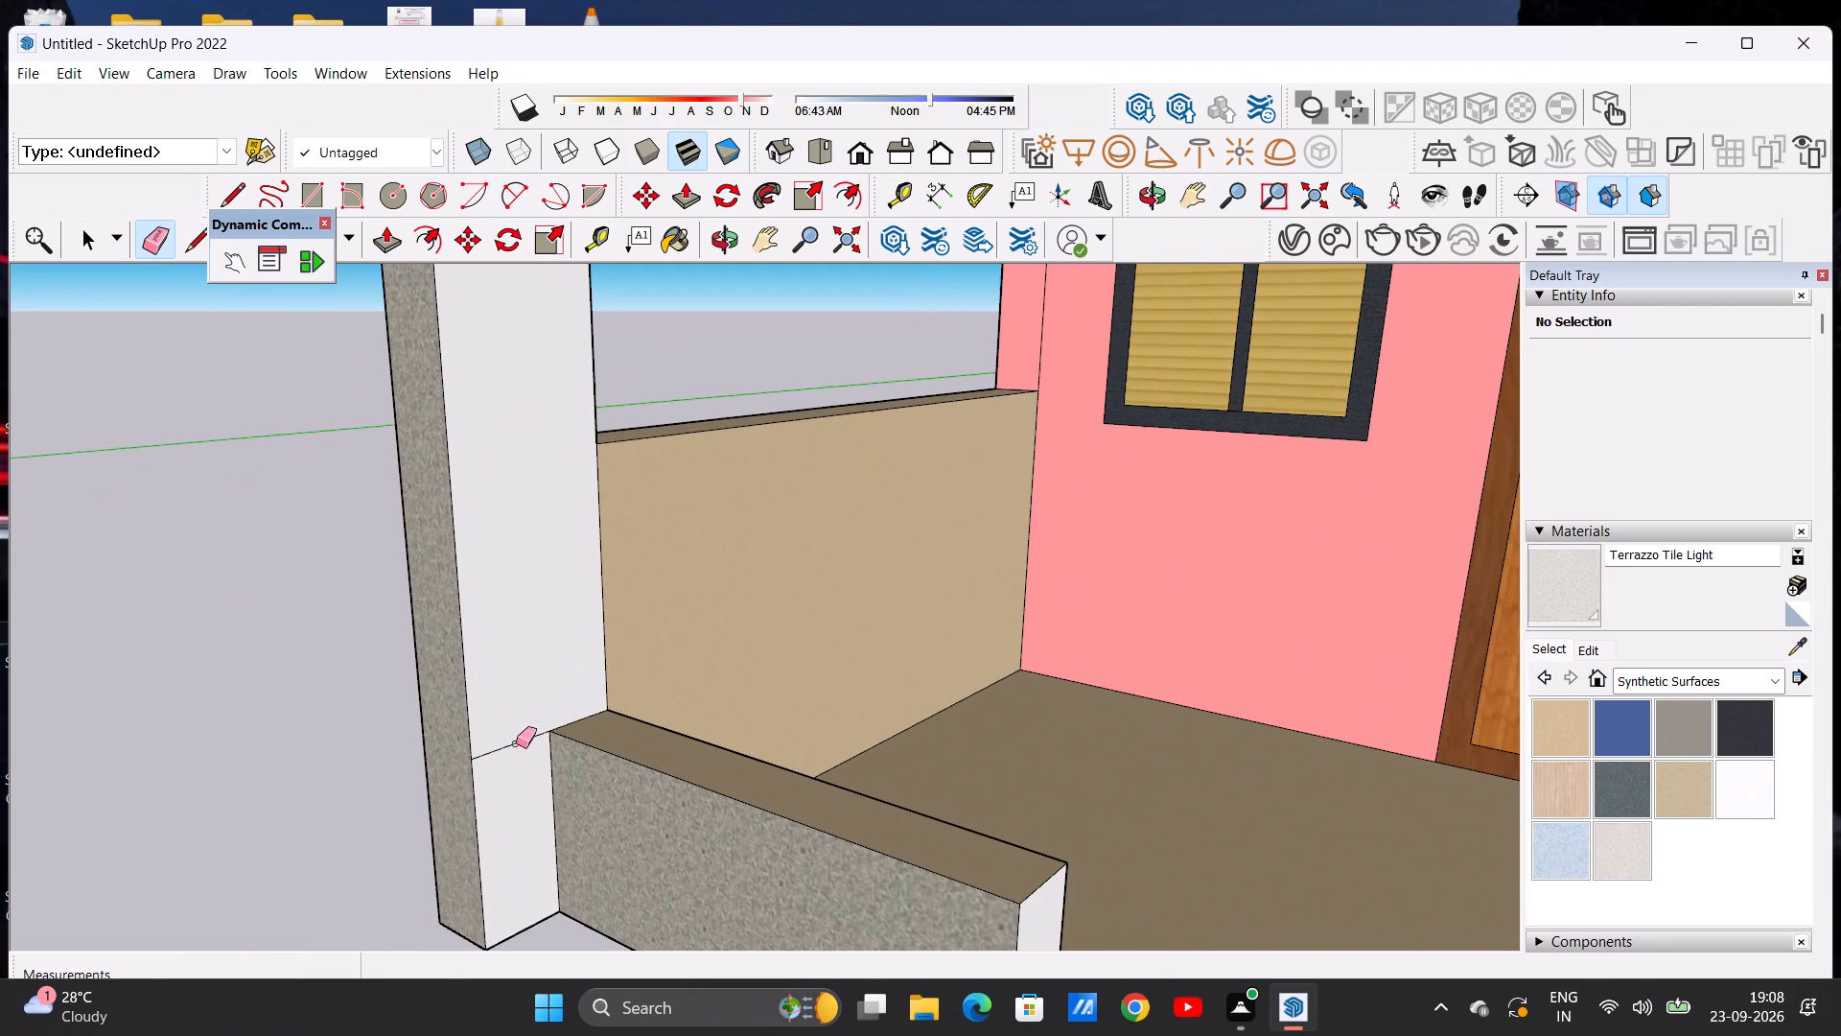
{"action": "left_click_drag", "start_coordinate": [515, 723], "coordinate": [527, 757]}
{"action": "scroll", "coordinate": [494, 748], "scroll_direction": "down", "scroll_amount": 15}
{"action": "scroll", "coordinate": [492, 668], "scroll_direction": "up", "scroll_amount": 5}
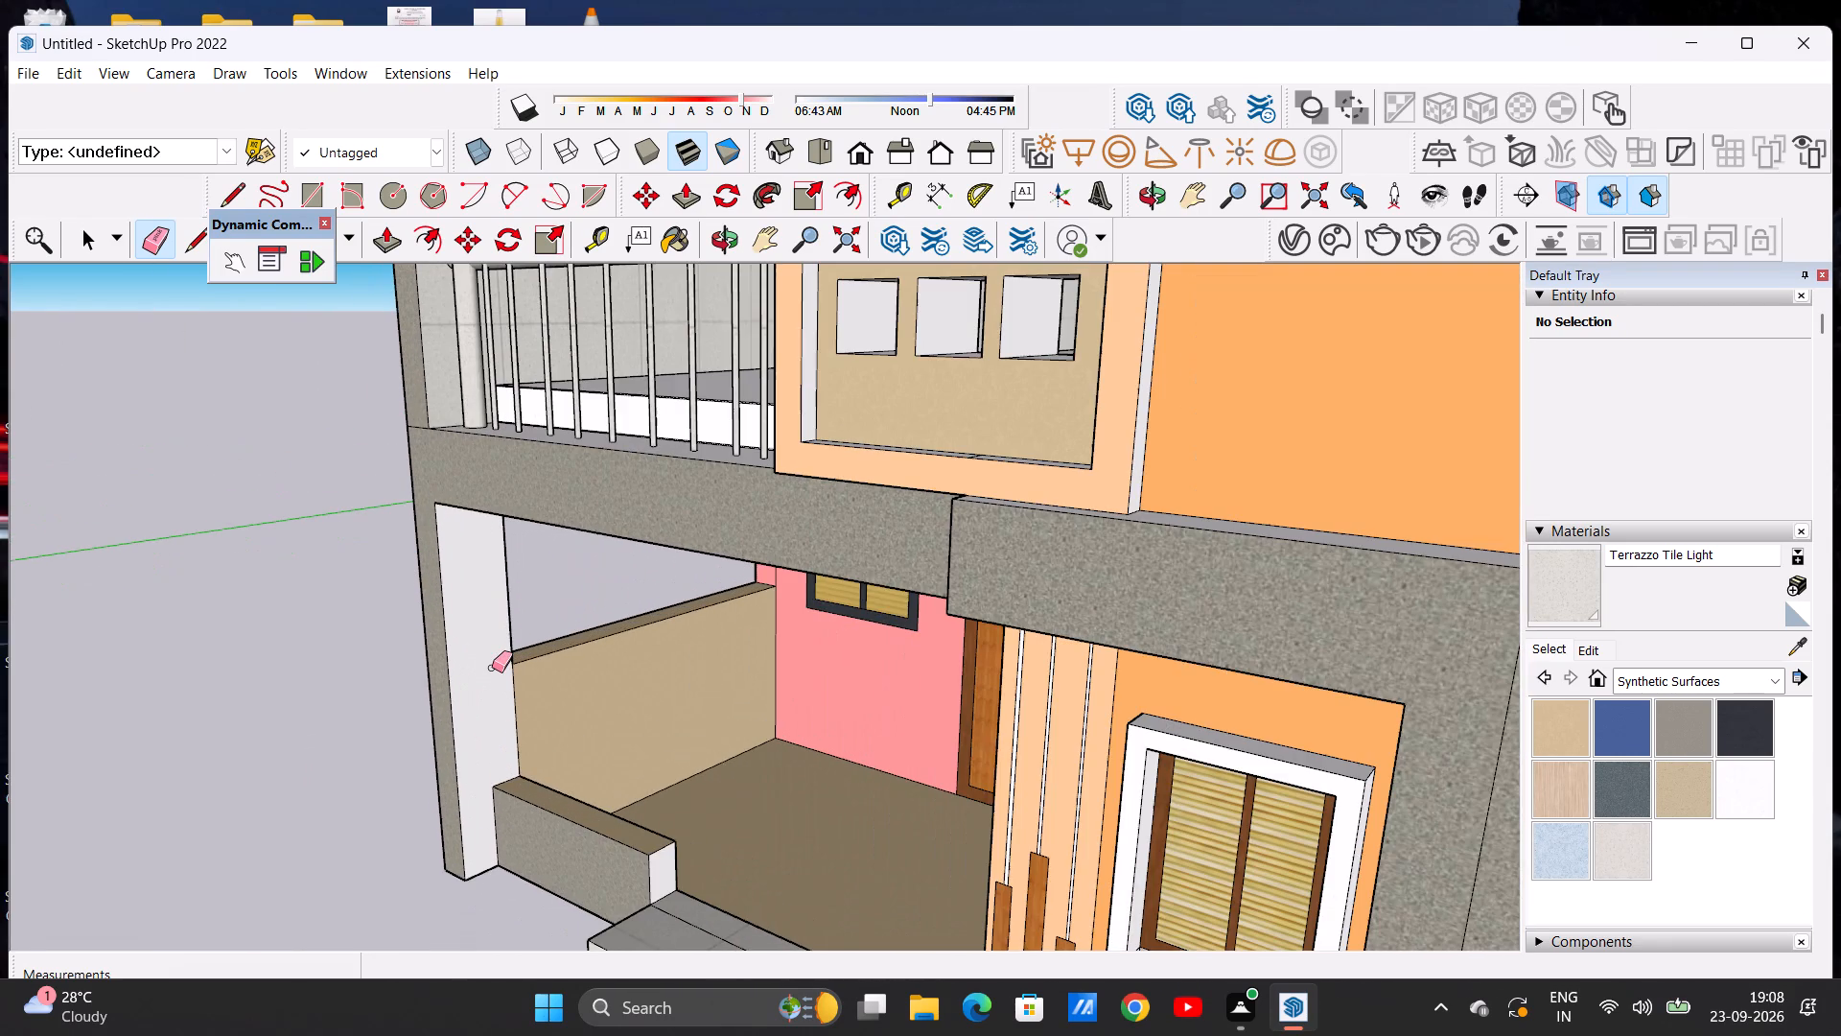
Paint the porch column's inner face and the low front wall's front and end faces with Formica Graystone.
{"action": "key", "text": "space"}
{"action": "left_click", "coordinate": [1689, 740]}
{"action": "left_click", "coordinate": [476, 724]}
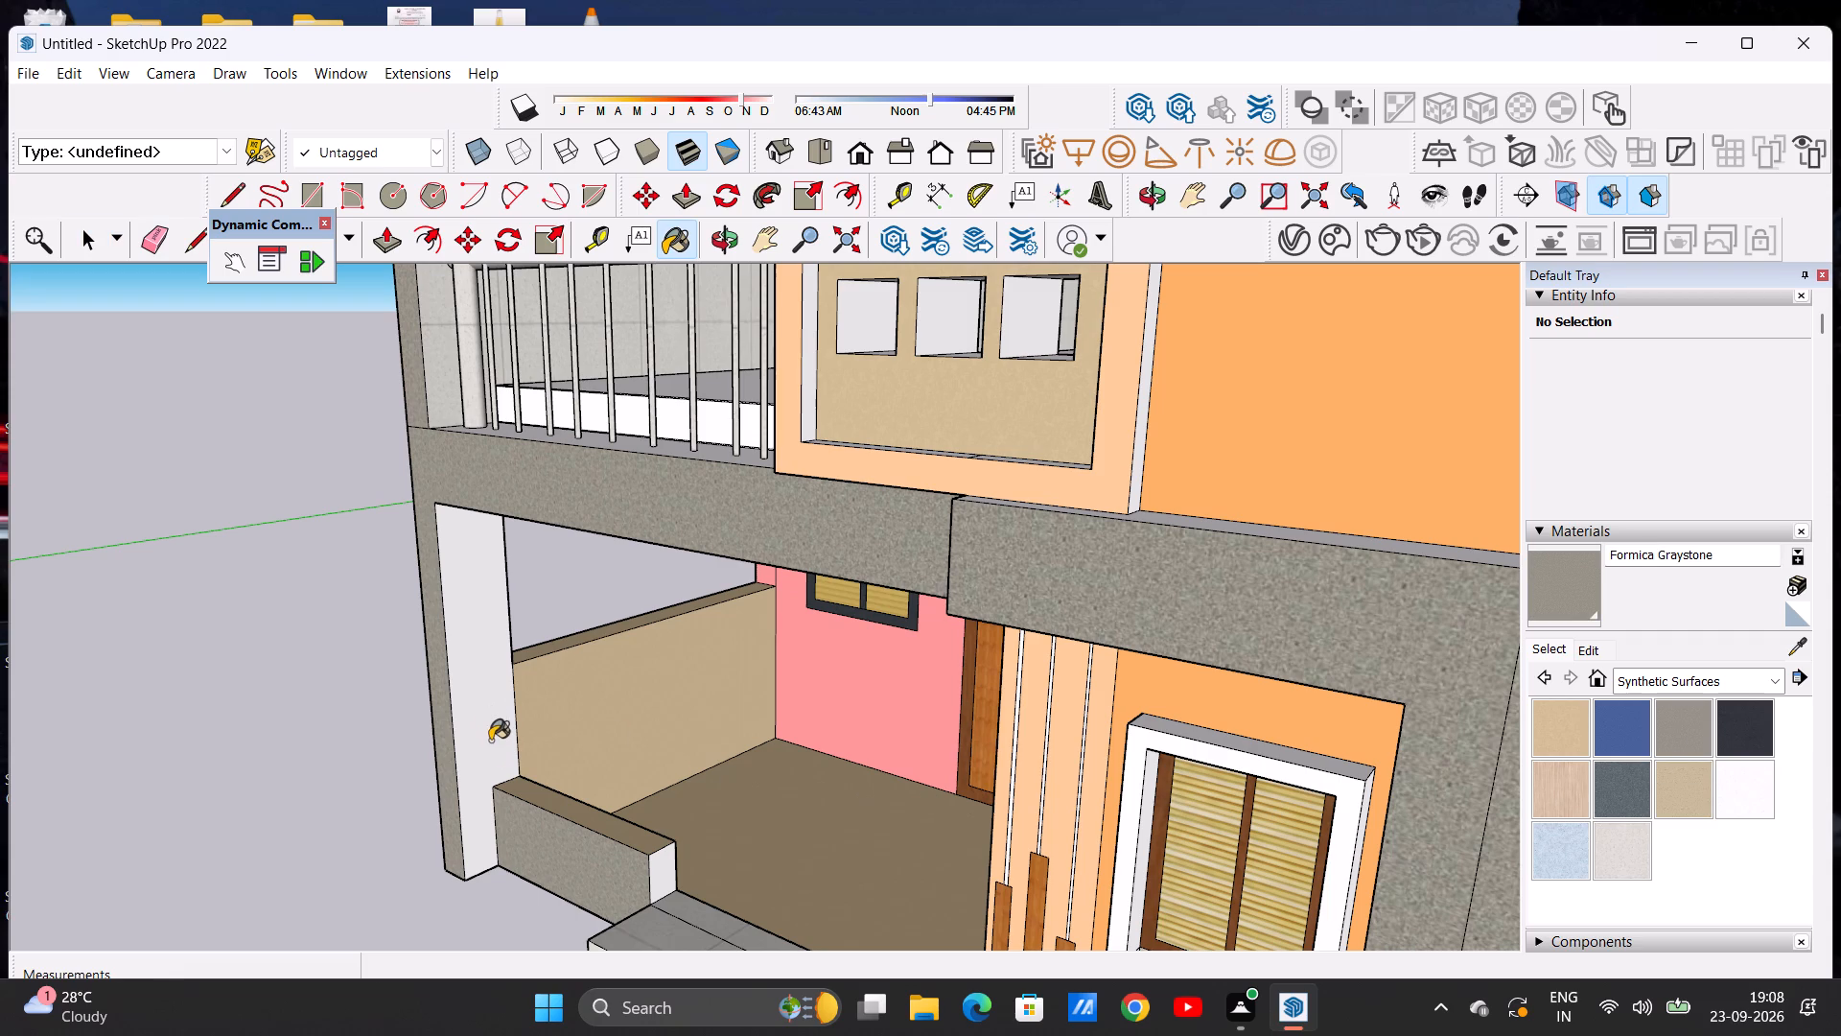
{"action": "left_click", "coordinate": [564, 877]}
{"action": "scroll", "coordinate": [679, 876], "scroll_direction": "up", "scroll_amount": 5}
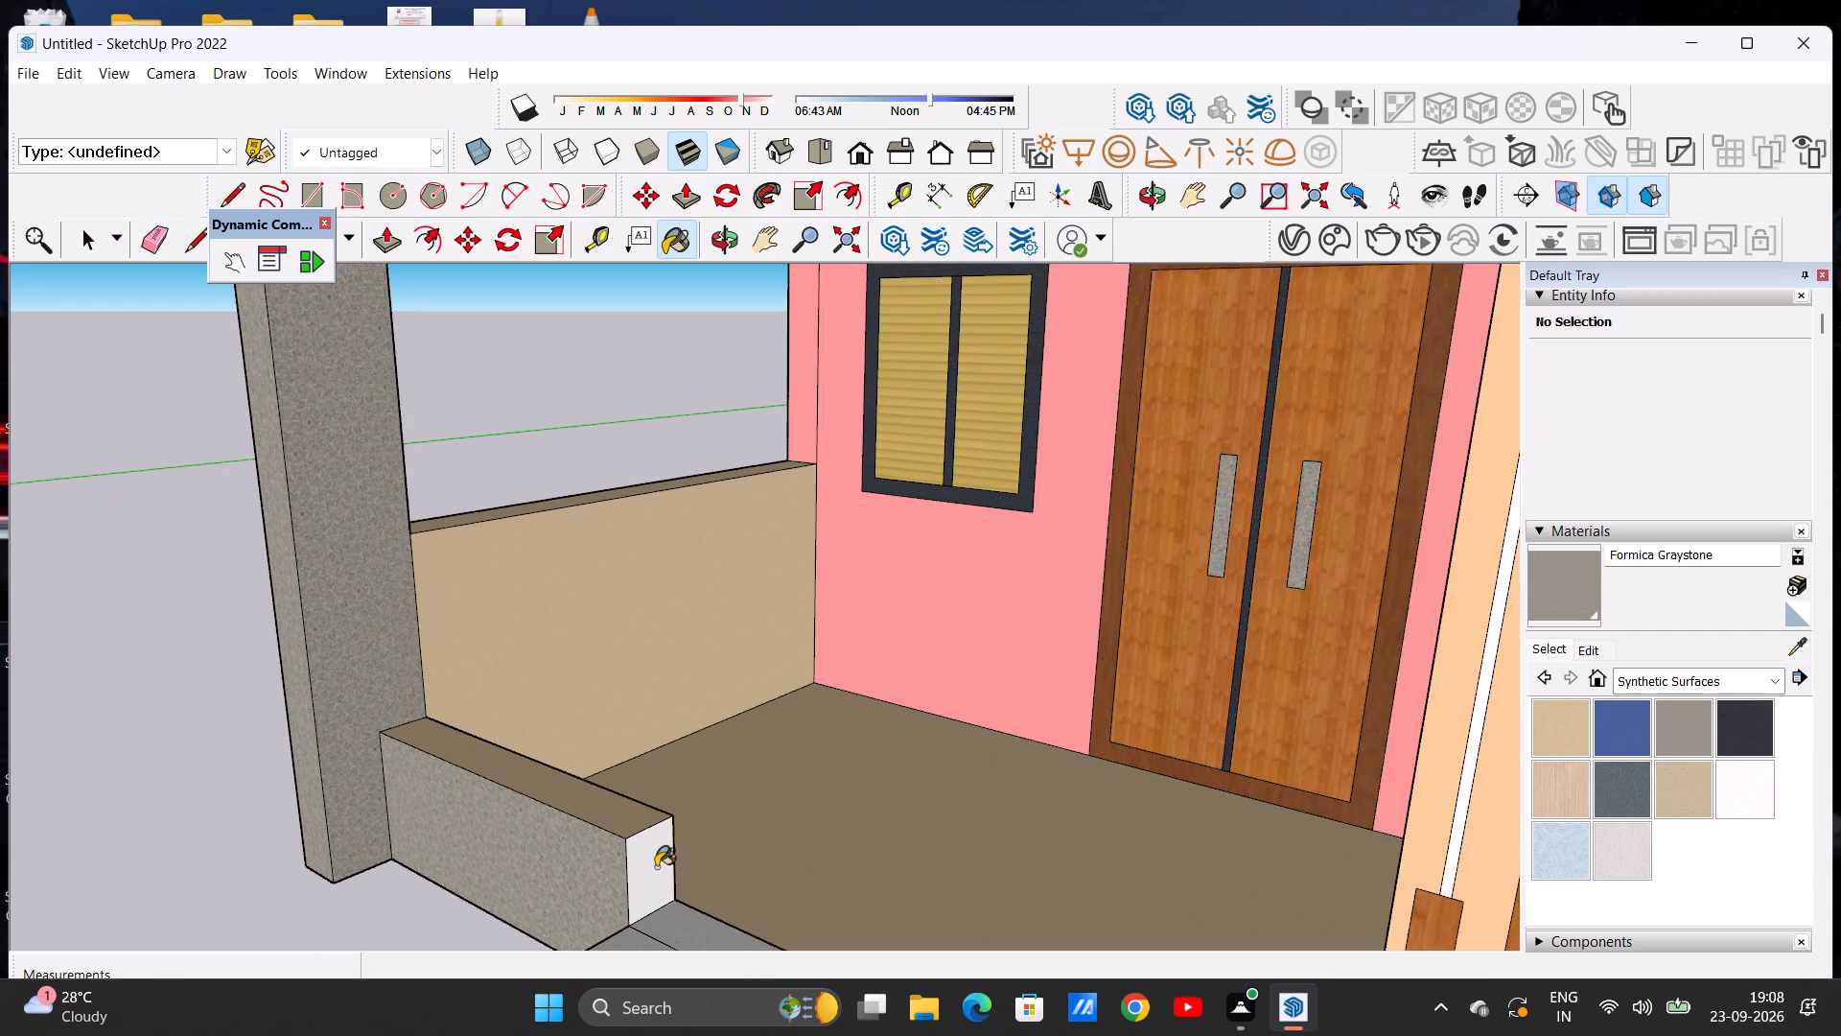
{"action": "left_click", "coordinate": [639, 864]}
Paint the open terrace floor on the upper storey with Formica Graystone.
{"action": "middle_click_drag", "start_coordinate": [460, 946], "coordinate": [648, 905]}
{"action": "scroll", "coordinate": [596, 873], "scroll_direction": "down", "scroll_amount": 11}
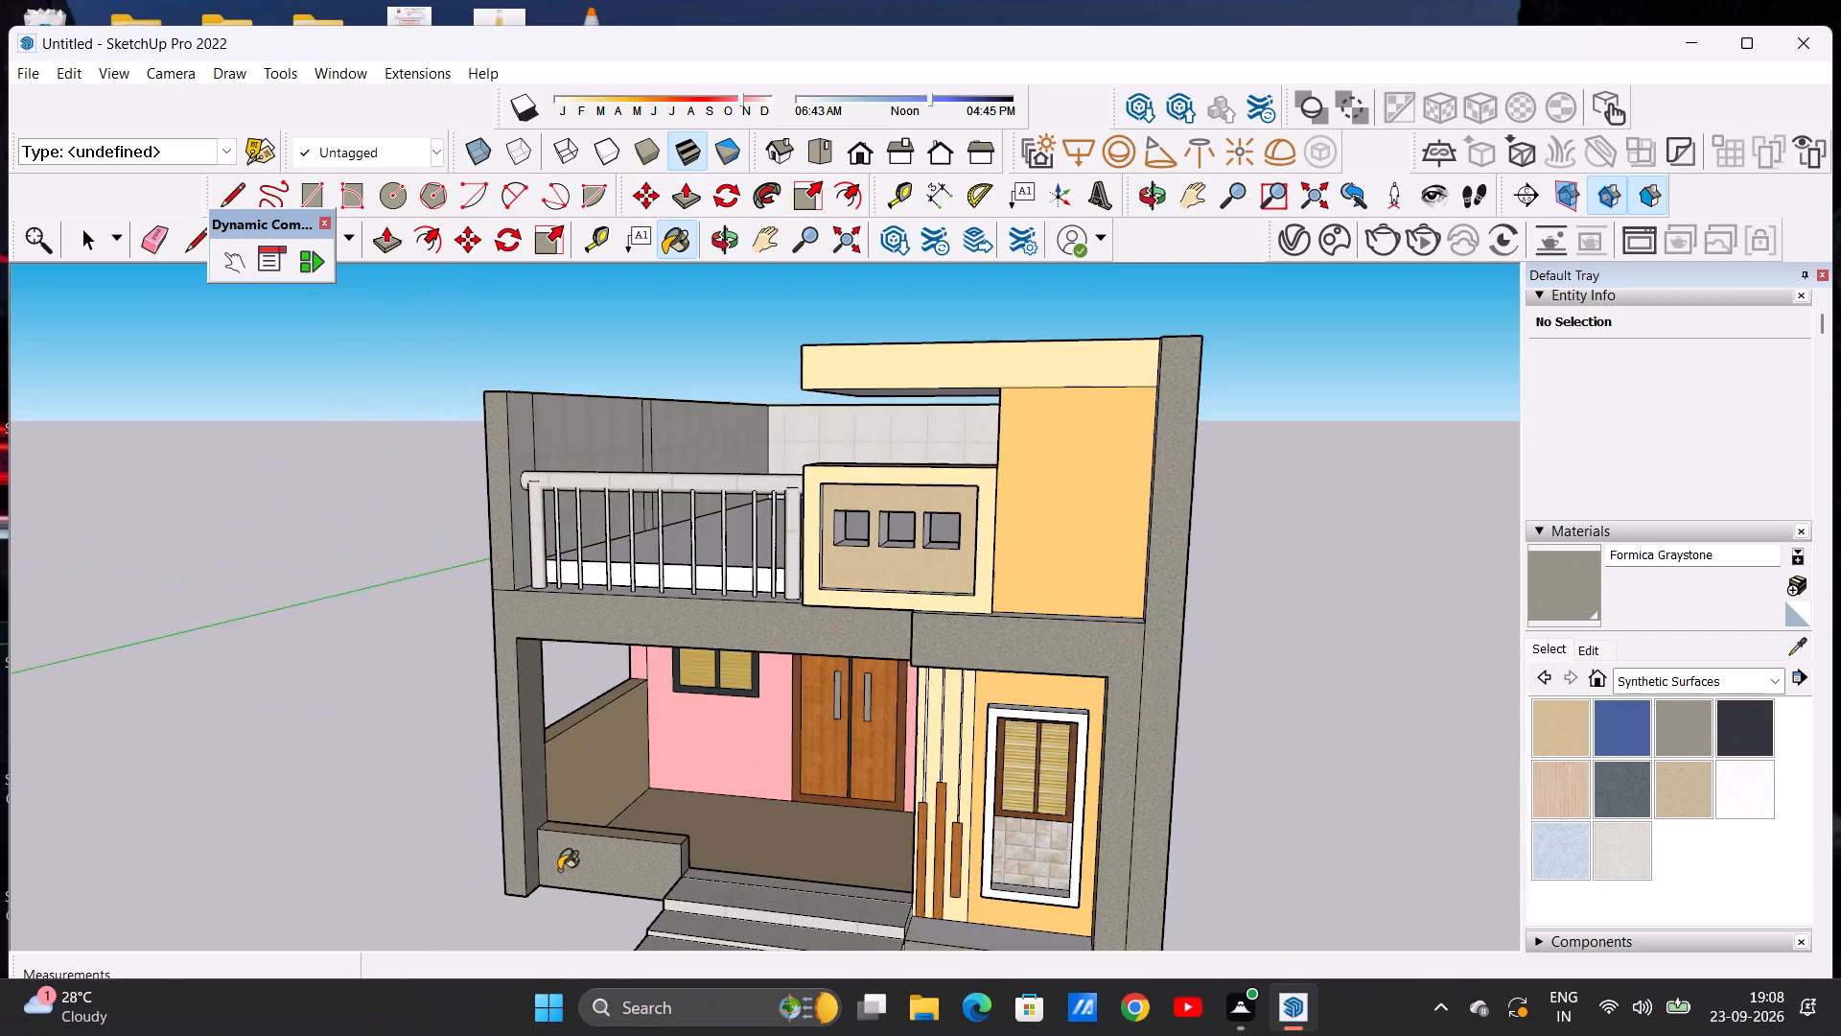
{"action": "scroll", "coordinate": [559, 870], "scroll_direction": "down", "scroll_amount": 7}
{"action": "middle_click_drag", "start_coordinate": [578, 854], "coordinate": [749, 847]}
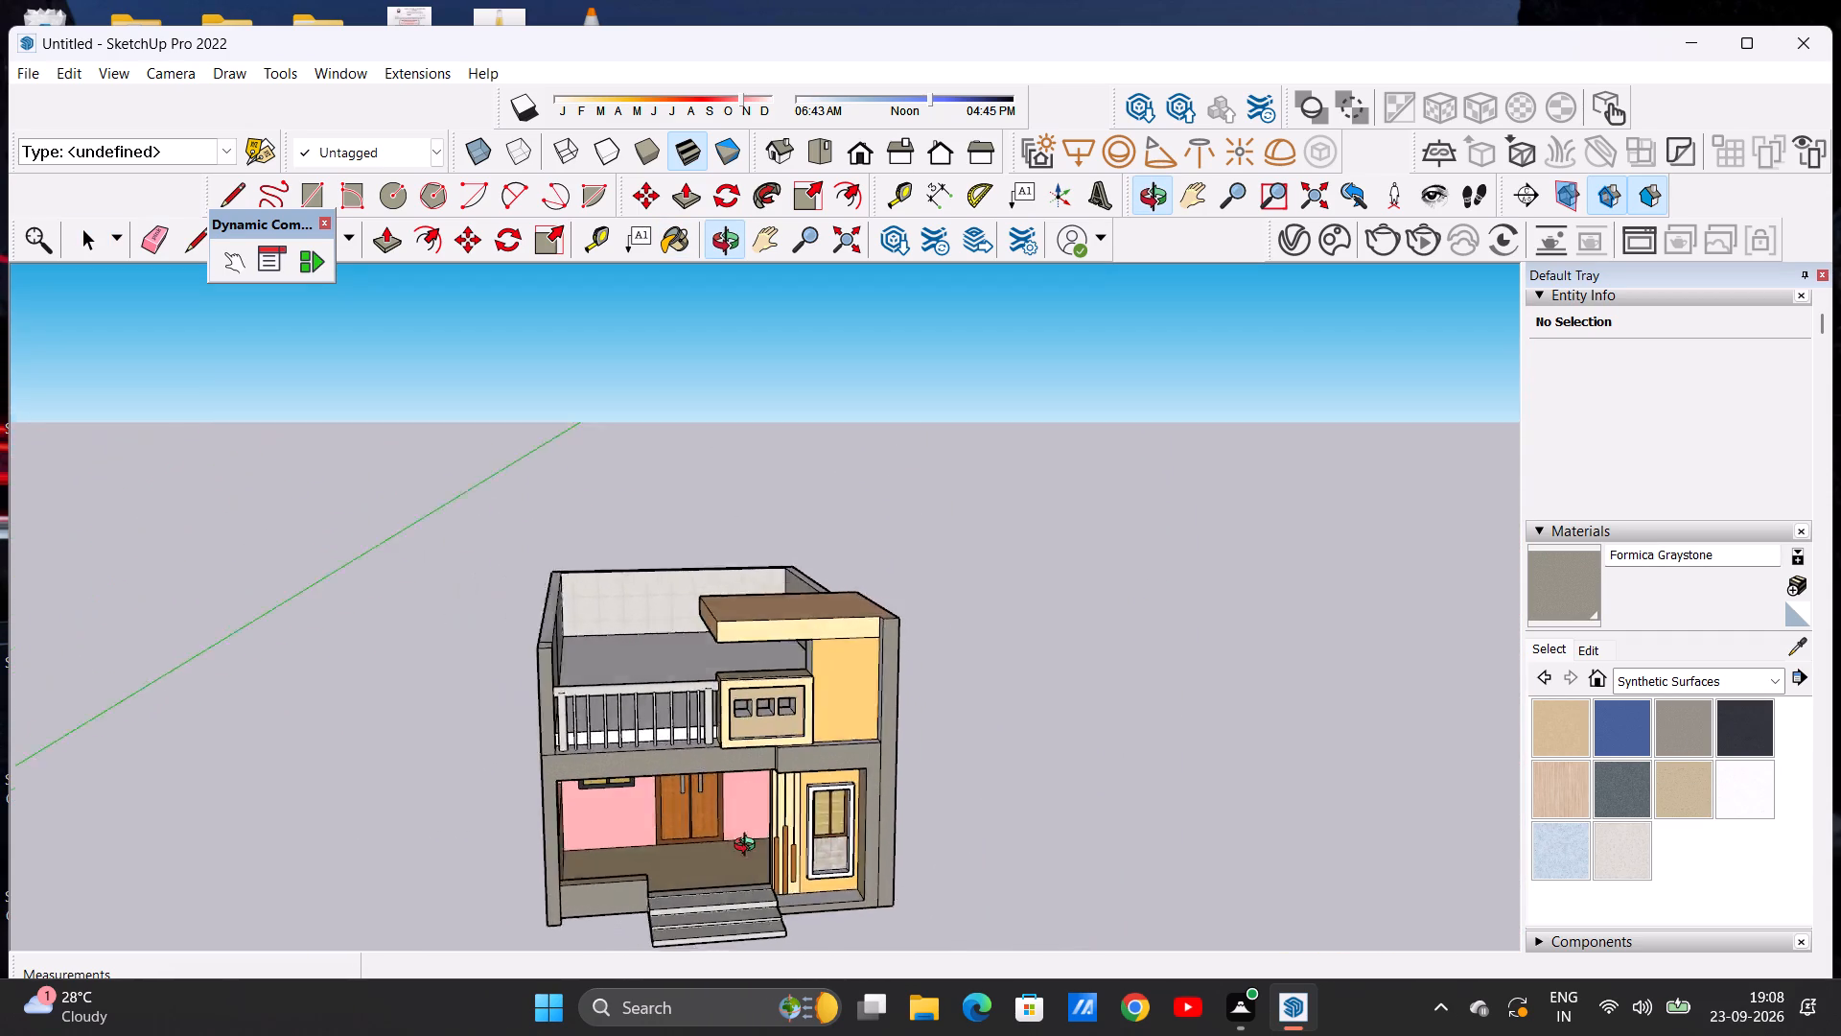
{"action": "middle_click_drag", "start_coordinate": [749, 847], "coordinate": [720, 788]}
{"action": "scroll", "coordinate": [644, 756], "scroll_direction": "up", "scroll_amount": 7}
{"action": "middle_click_drag", "start_coordinate": [646, 755], "coordinate": [664, 853]}
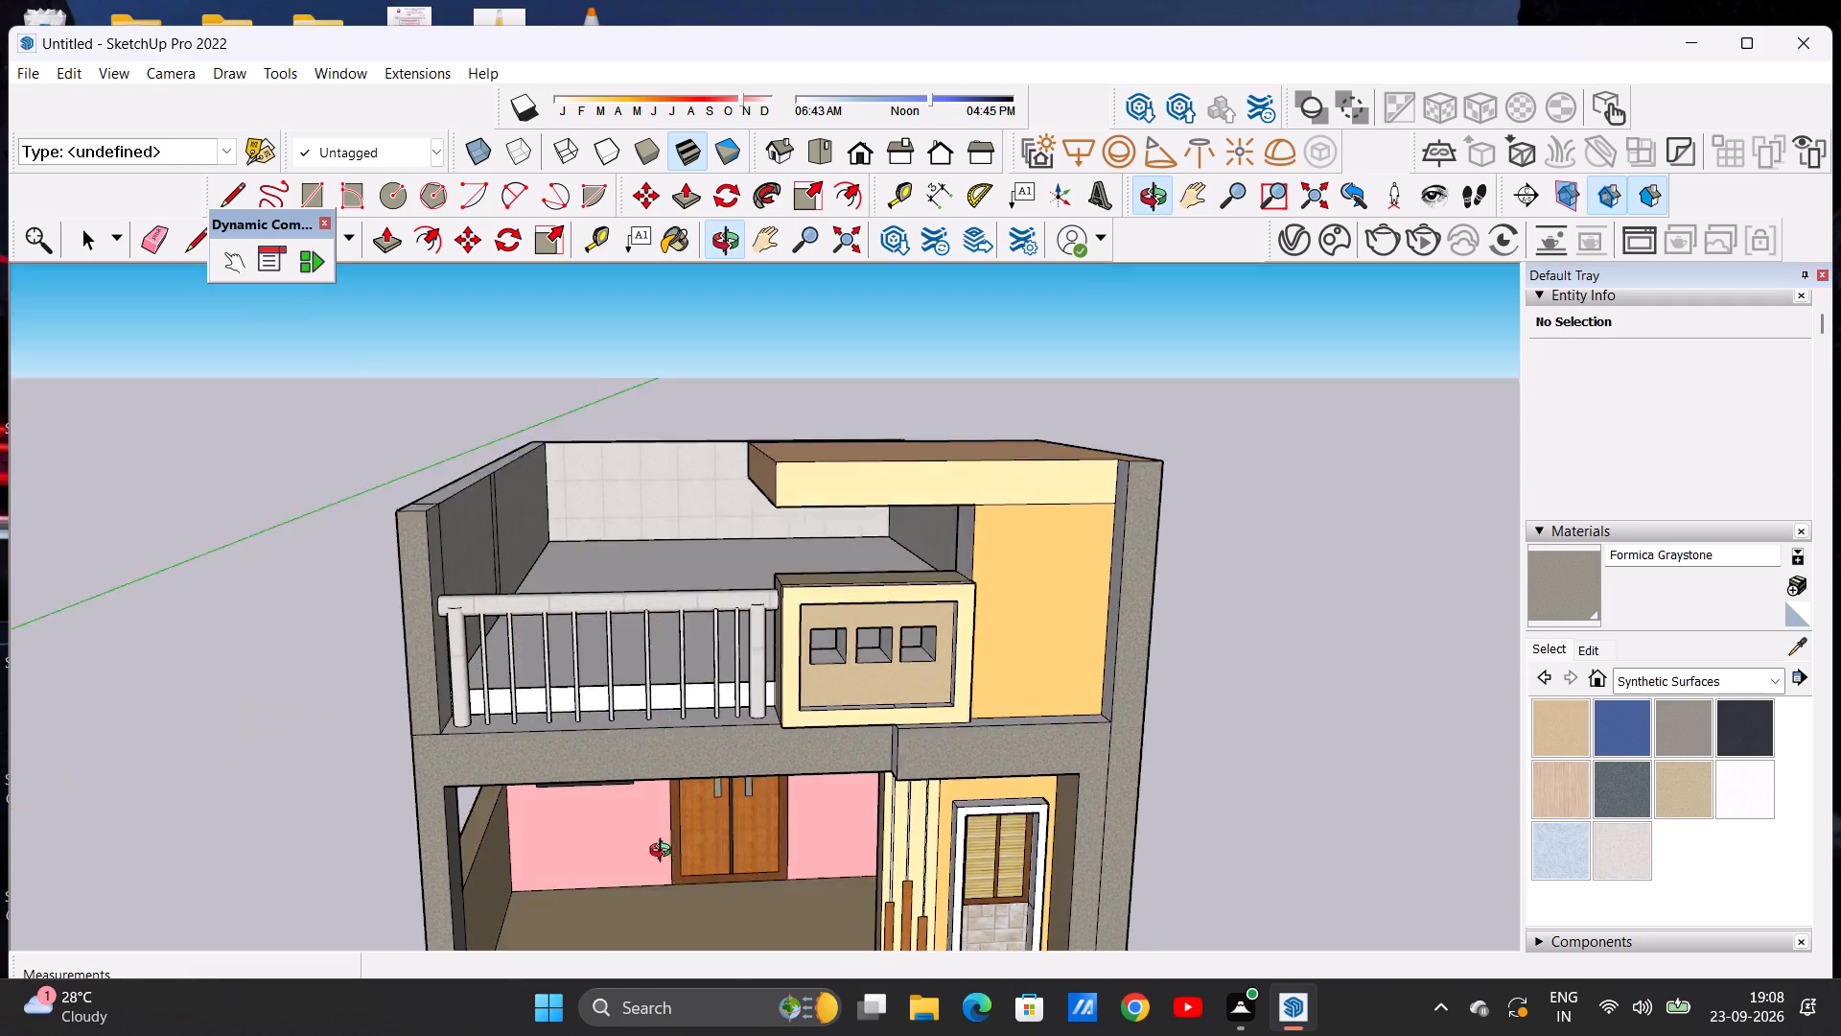
{"action": "middle_click_drag", "start_coordinate": [664, 853], "coordinate": [677, 986]}
{"action": "middle_click", "coordinate": [677, 986]}
{"action": "middle_click", "coordinate": [677, 986]}
{"action": "scroll", "coordinate": [674, 751], "scroll_direction": "down", "scroll_amount": 4}
{"action": "scroll", "coordinate": [698, 606], "scroll_direction": "up", "scroll_amount": 2}
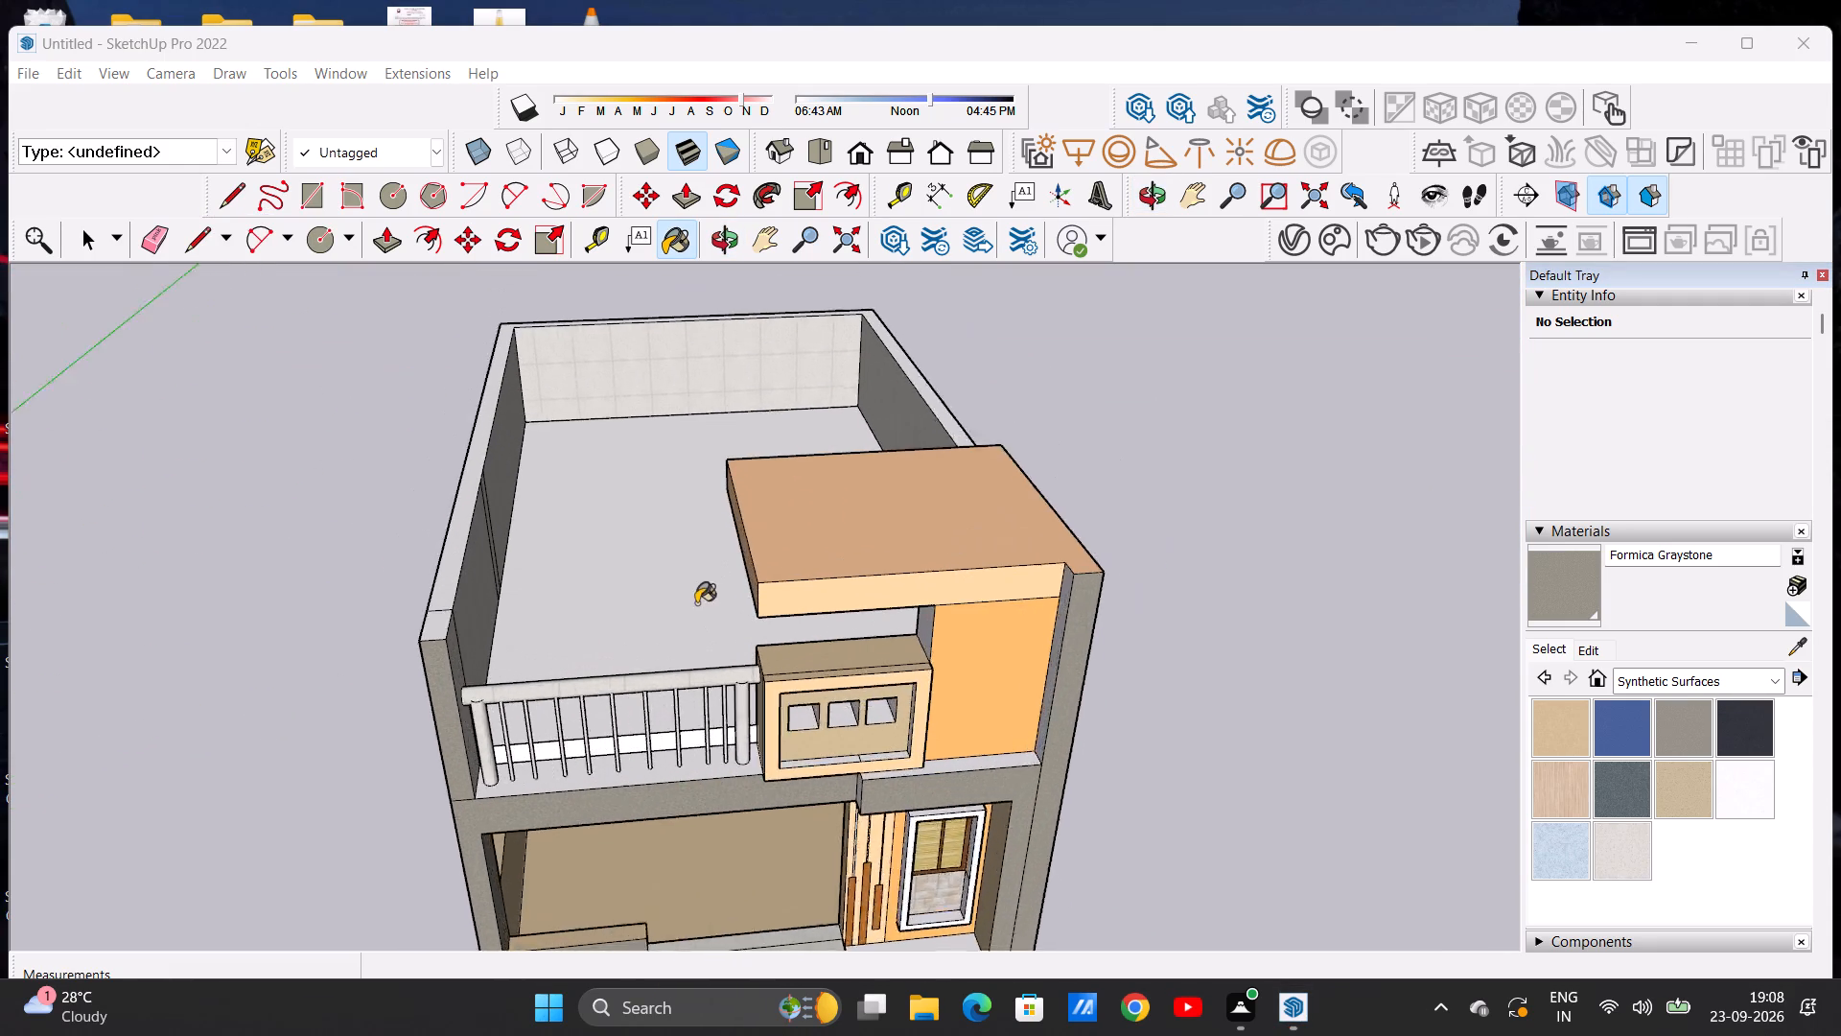
{"action": "scroll", "coordinate": [696, 603], "scroll_direction": "up", "scroll_amount": 3}
{"action": "left_click", "coordinate": [602, 603]}
{"action": "scroll", "coordinate": [635, 629], "scroll_direction": "down", "scroll_amount": 7}
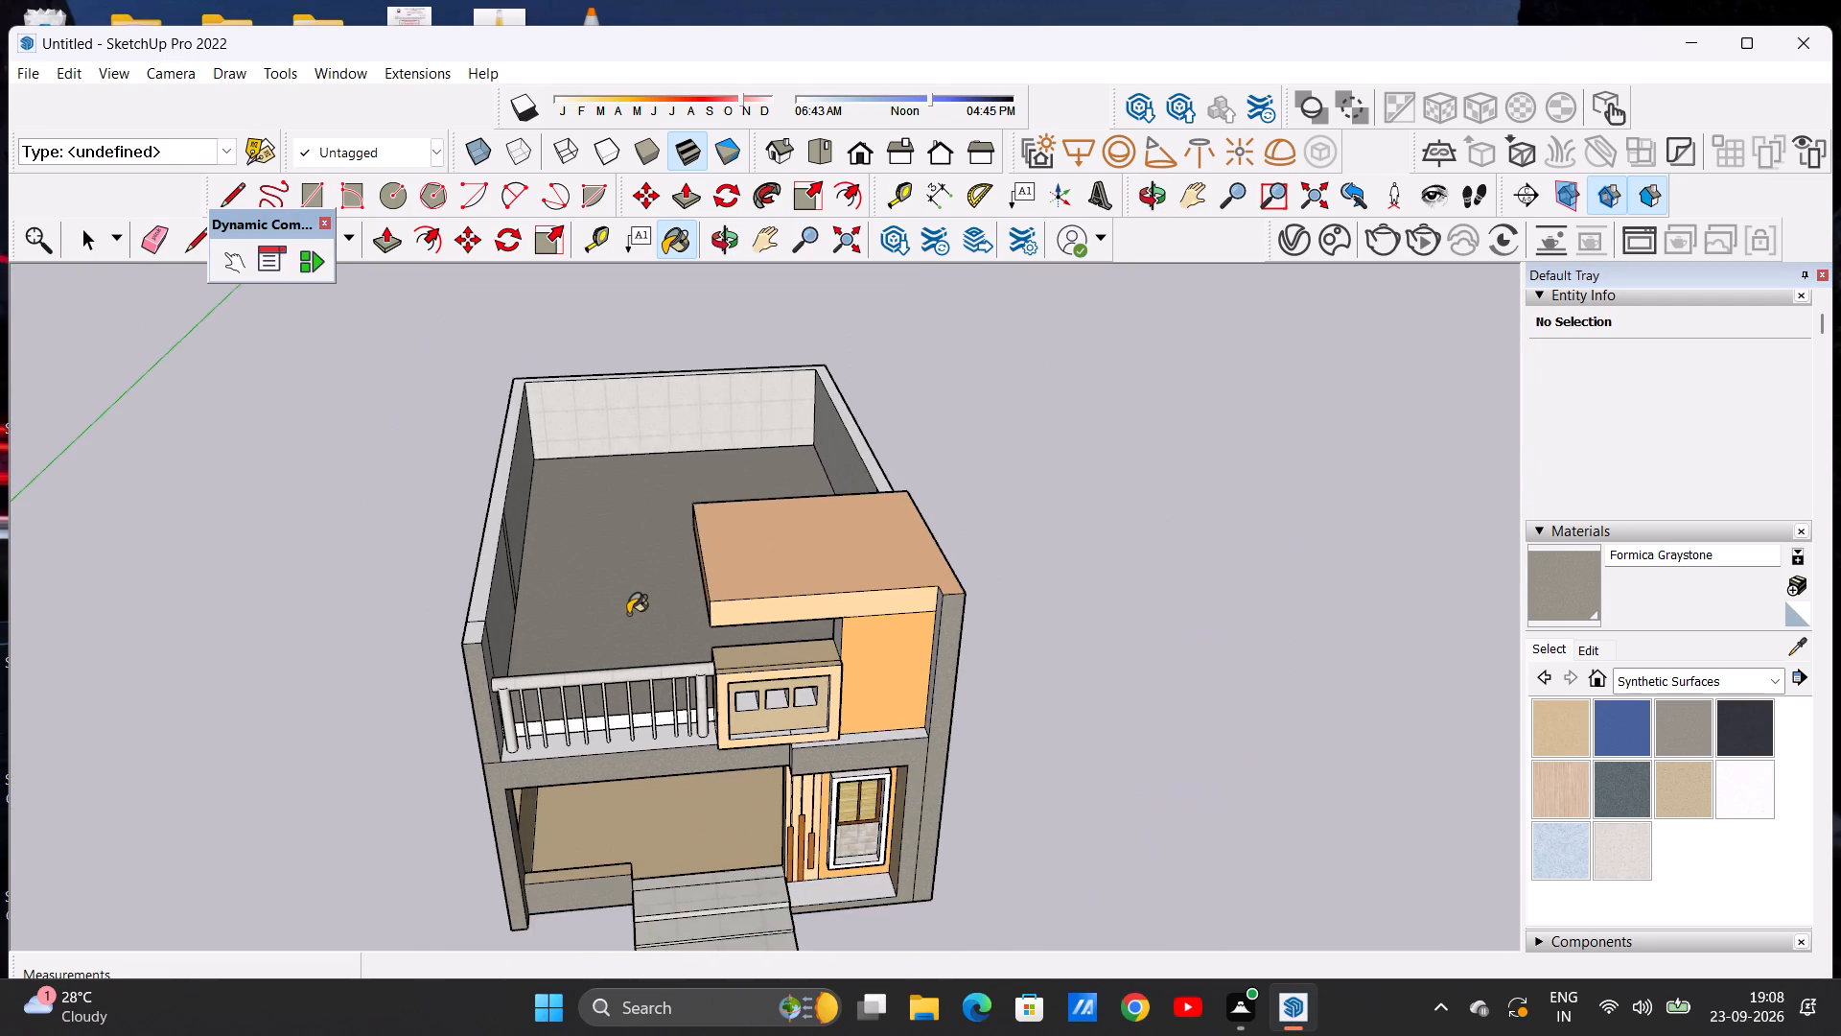
Paint the narrow white vertical strip behind the balcony railing with Formica Graystone.
{"action": "middle_click_drag", "start_coordinate": [633, 687], "coordinate": [633, 774]}
{"action": "scroll", "coordinate": [615, 707], "scroll_direction": "up", "scroll_amount": 17}
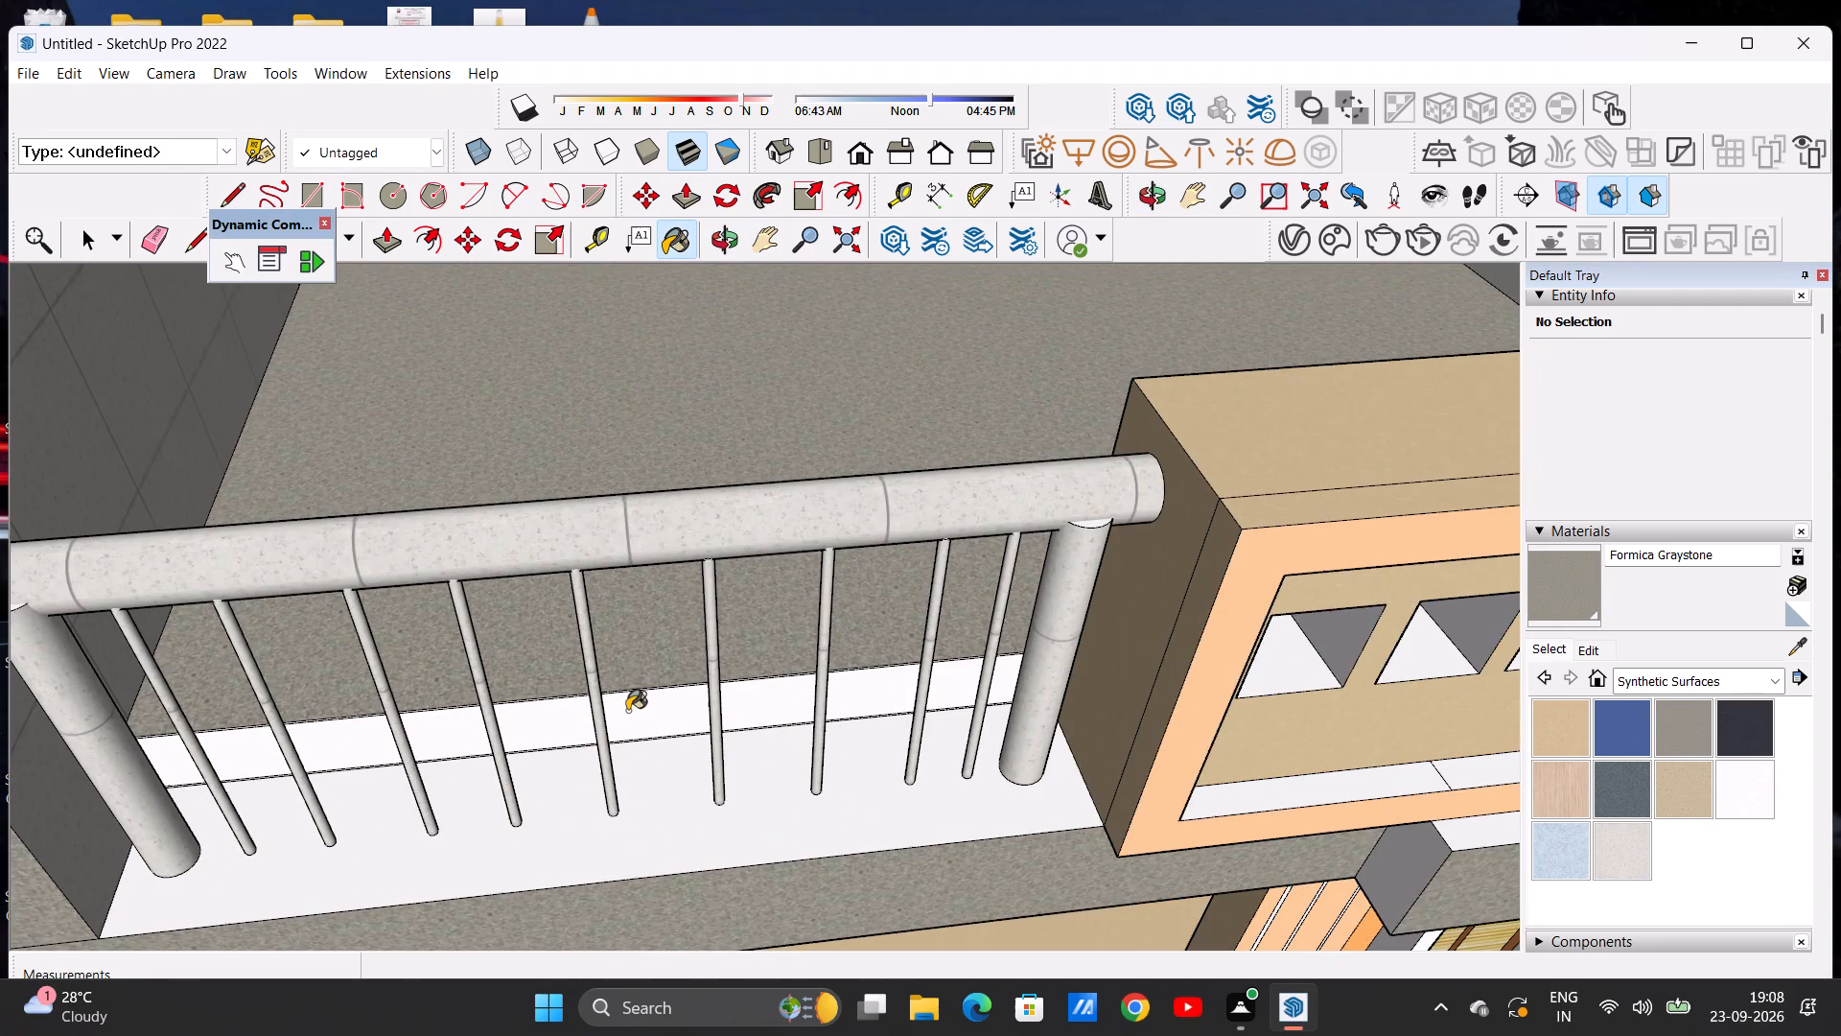
{"action": "left_click", "coordinate": [627, 711]}
{"action": "key", "text": "space"}
Inspect the house's front facade and both side walls for unfinished surfaces.
{"action": "scroll", "coordinate": [416, 719], "scroll_direction": "down", "scroll_amount": 6}
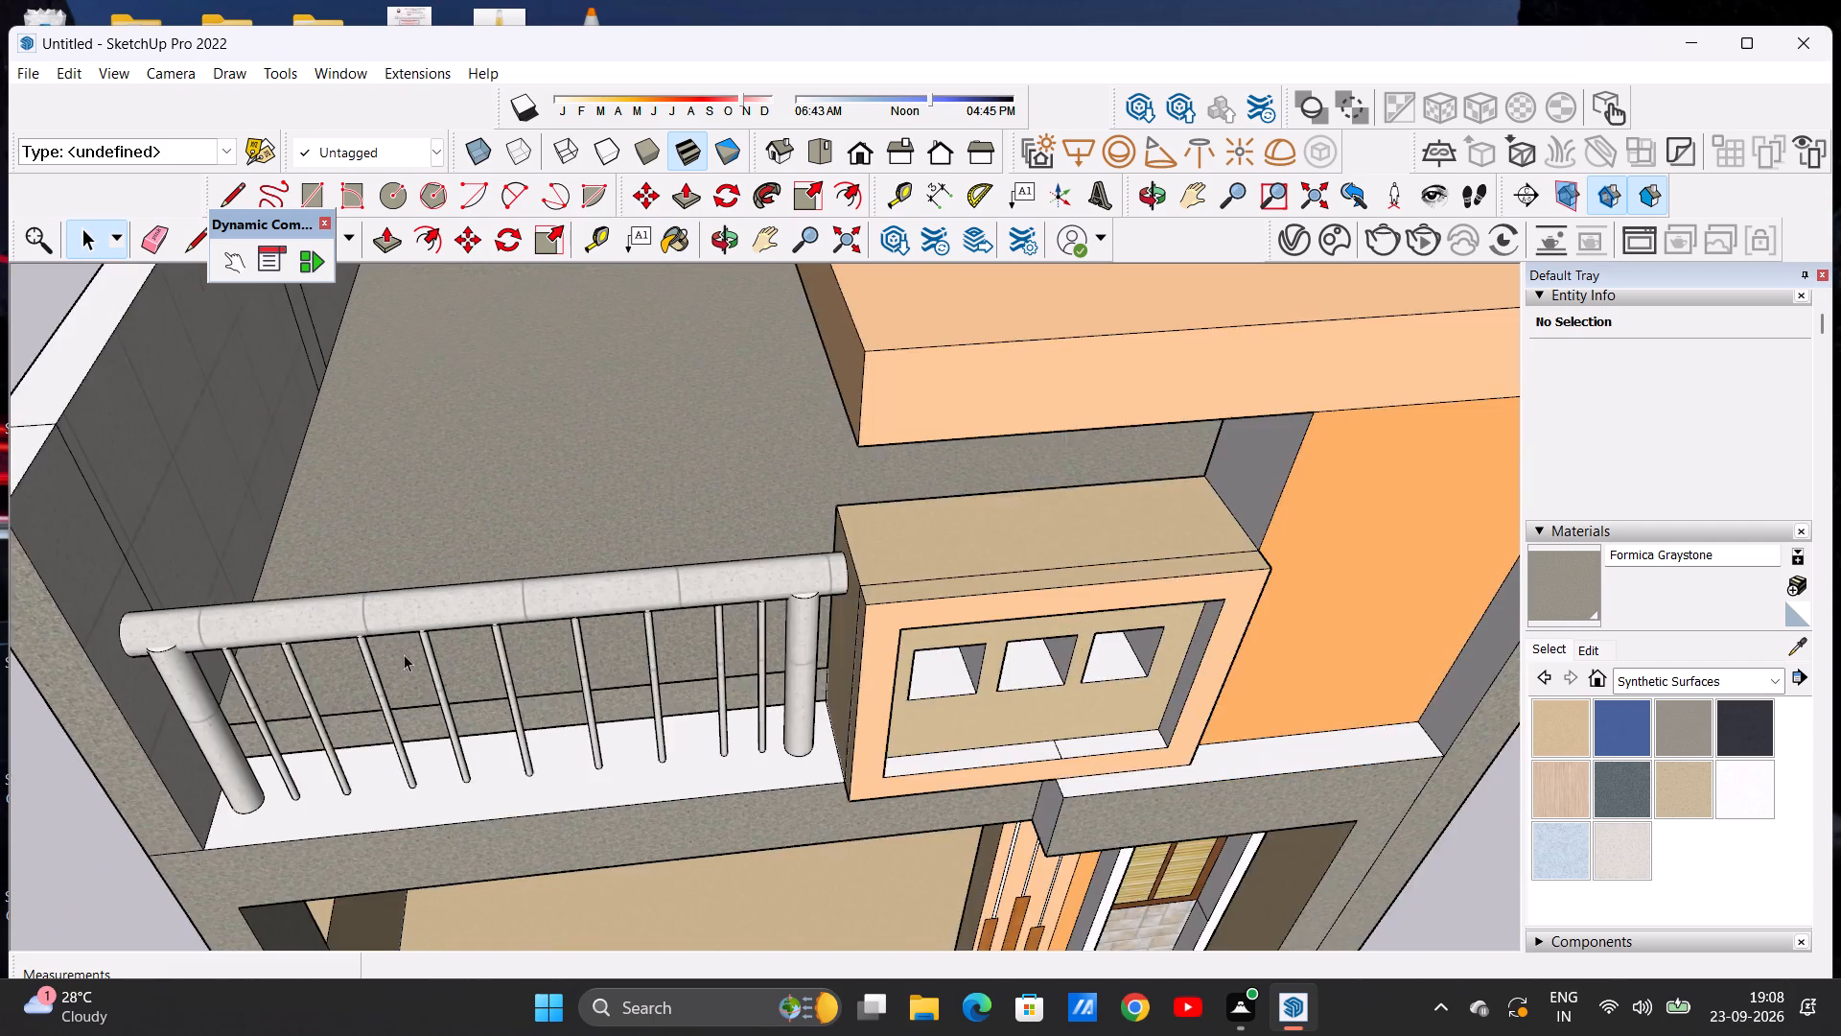
{"action": "scroll", "coordinate": [404, 654], "scroll_direction": "down", "scroll_amount": 7}
{"action": "middle_click_drag", "start_coordinate": [505, 738], "coordinate": [514, 590]}
{"action": "scroll", "coordinate": [502, 579], "scroll_direction": "down", "scroll_amount": 11}
{"action": "middle_click_drag", "start_coordinate": [504, 702], "coordinate": [502, 631]}
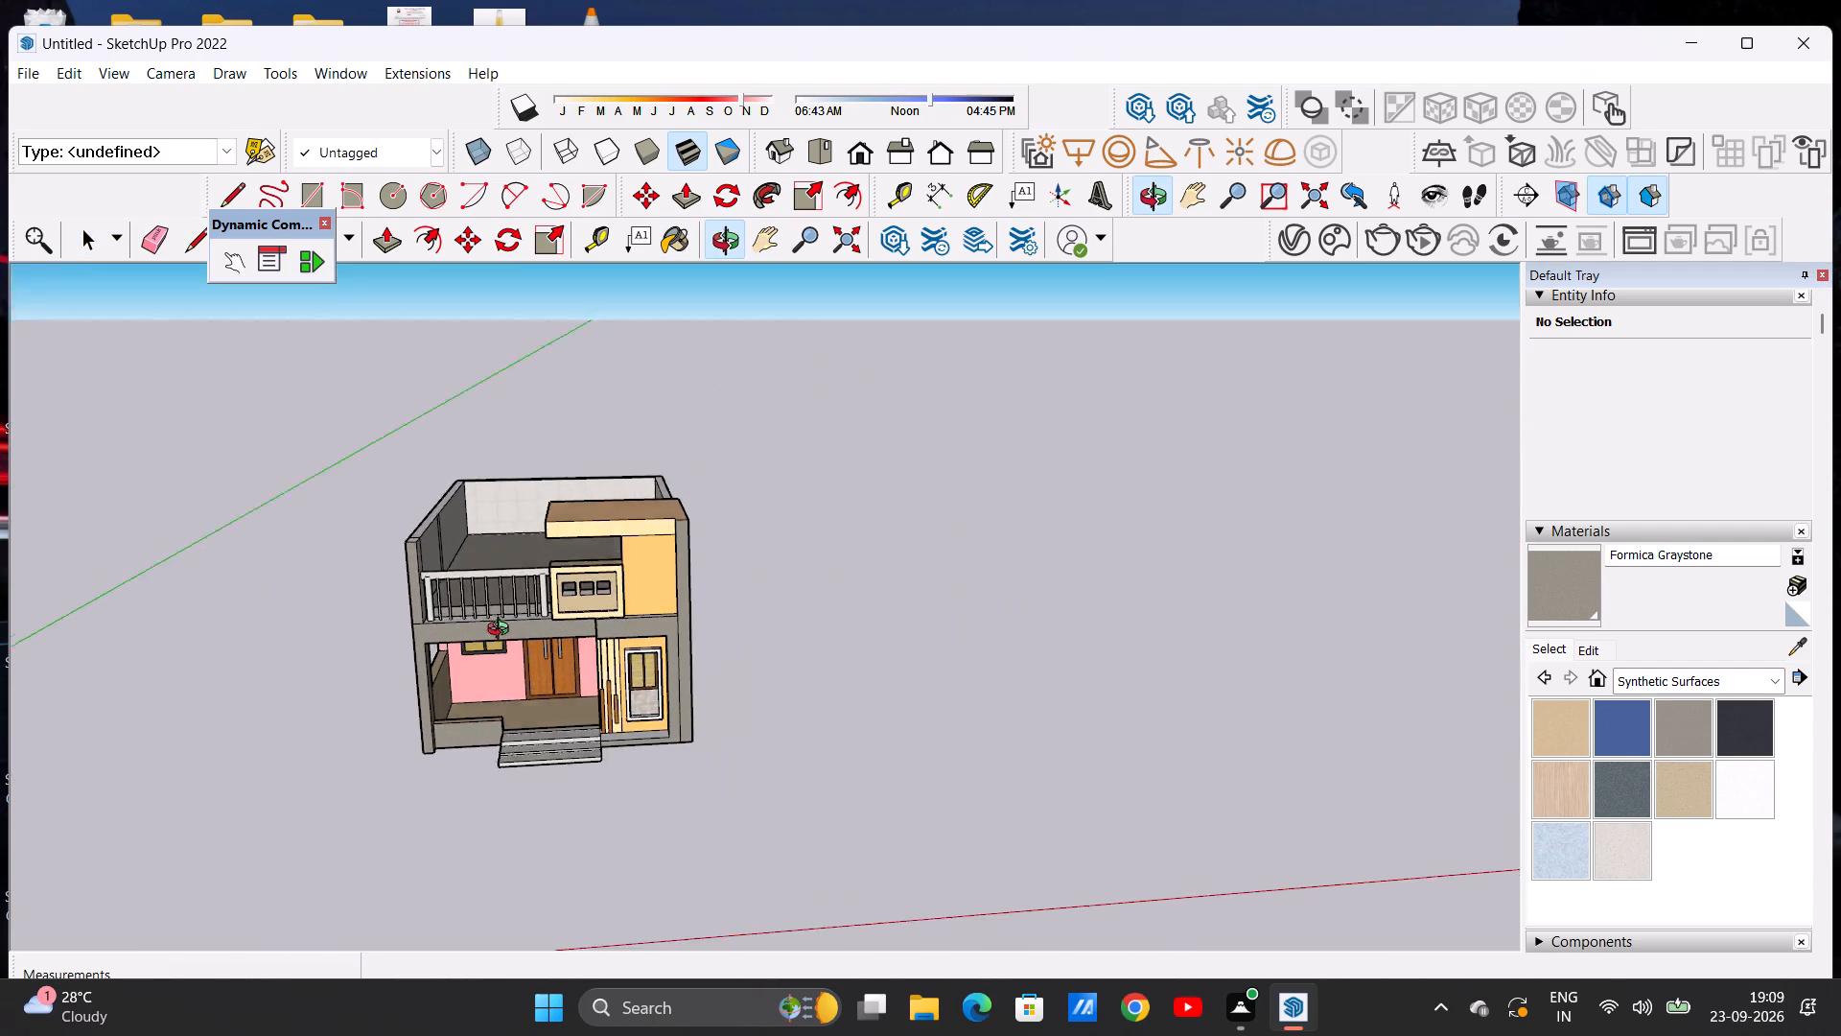
{"action": "middle_click_drag", "start_coordinate": [502, 631], "coordinate": [482, 612]}
{"action": "scroll", "coordinate": [583, 625], "scroll_direction": "up", "scroll_amount": 10}
{"action": "middle_click_drag", "start_coordinate": [627, 755], "coordinate": [631, 700]}
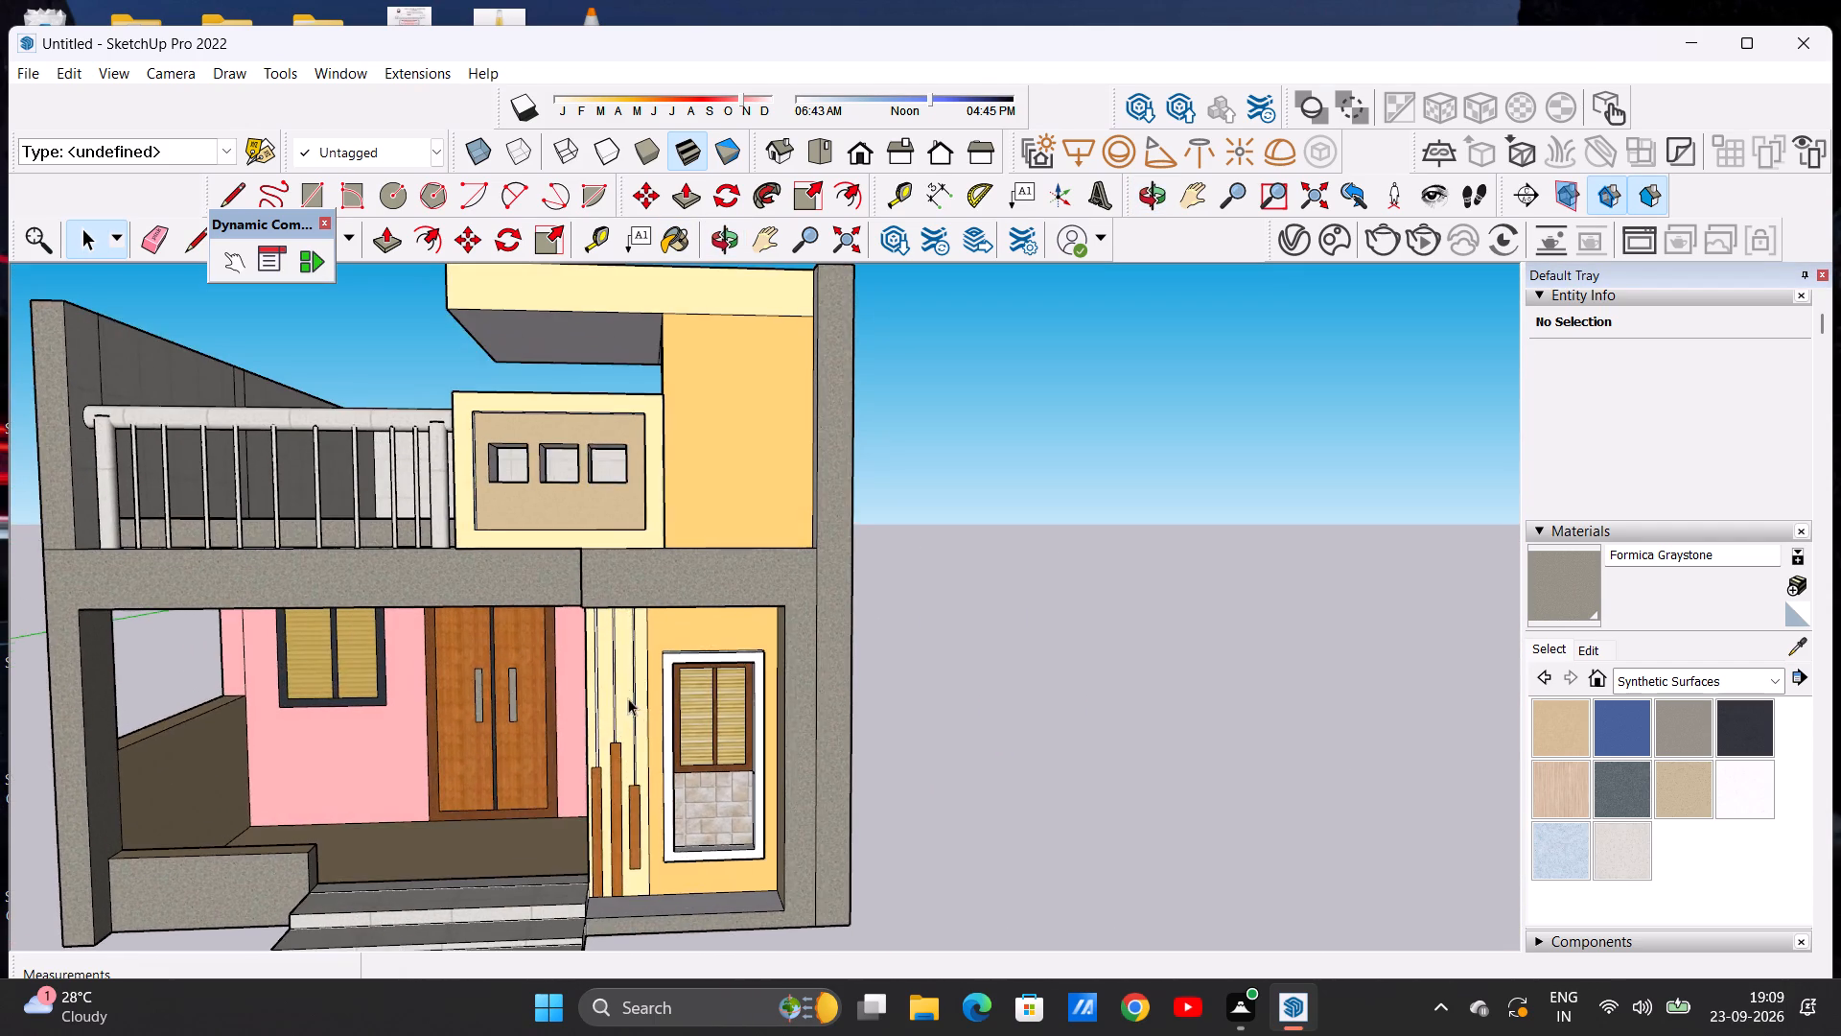
{"action": "scroll", "coordinate": [628, 698], "scroll_direction": "down", "scroll_amount": 11}
{"action": "scroll", "coordinate": [640, 732], "scroll_direction": "up", "scroll_amount": 6}
{"action": "scroll", "coordinate": [640, 732], "scroll_direction": "down", "scroll_amount": 6}
{"action": "scroll", "coordinate": [648, 731], "scroll_direction": "up", "scroll_amount": 4}
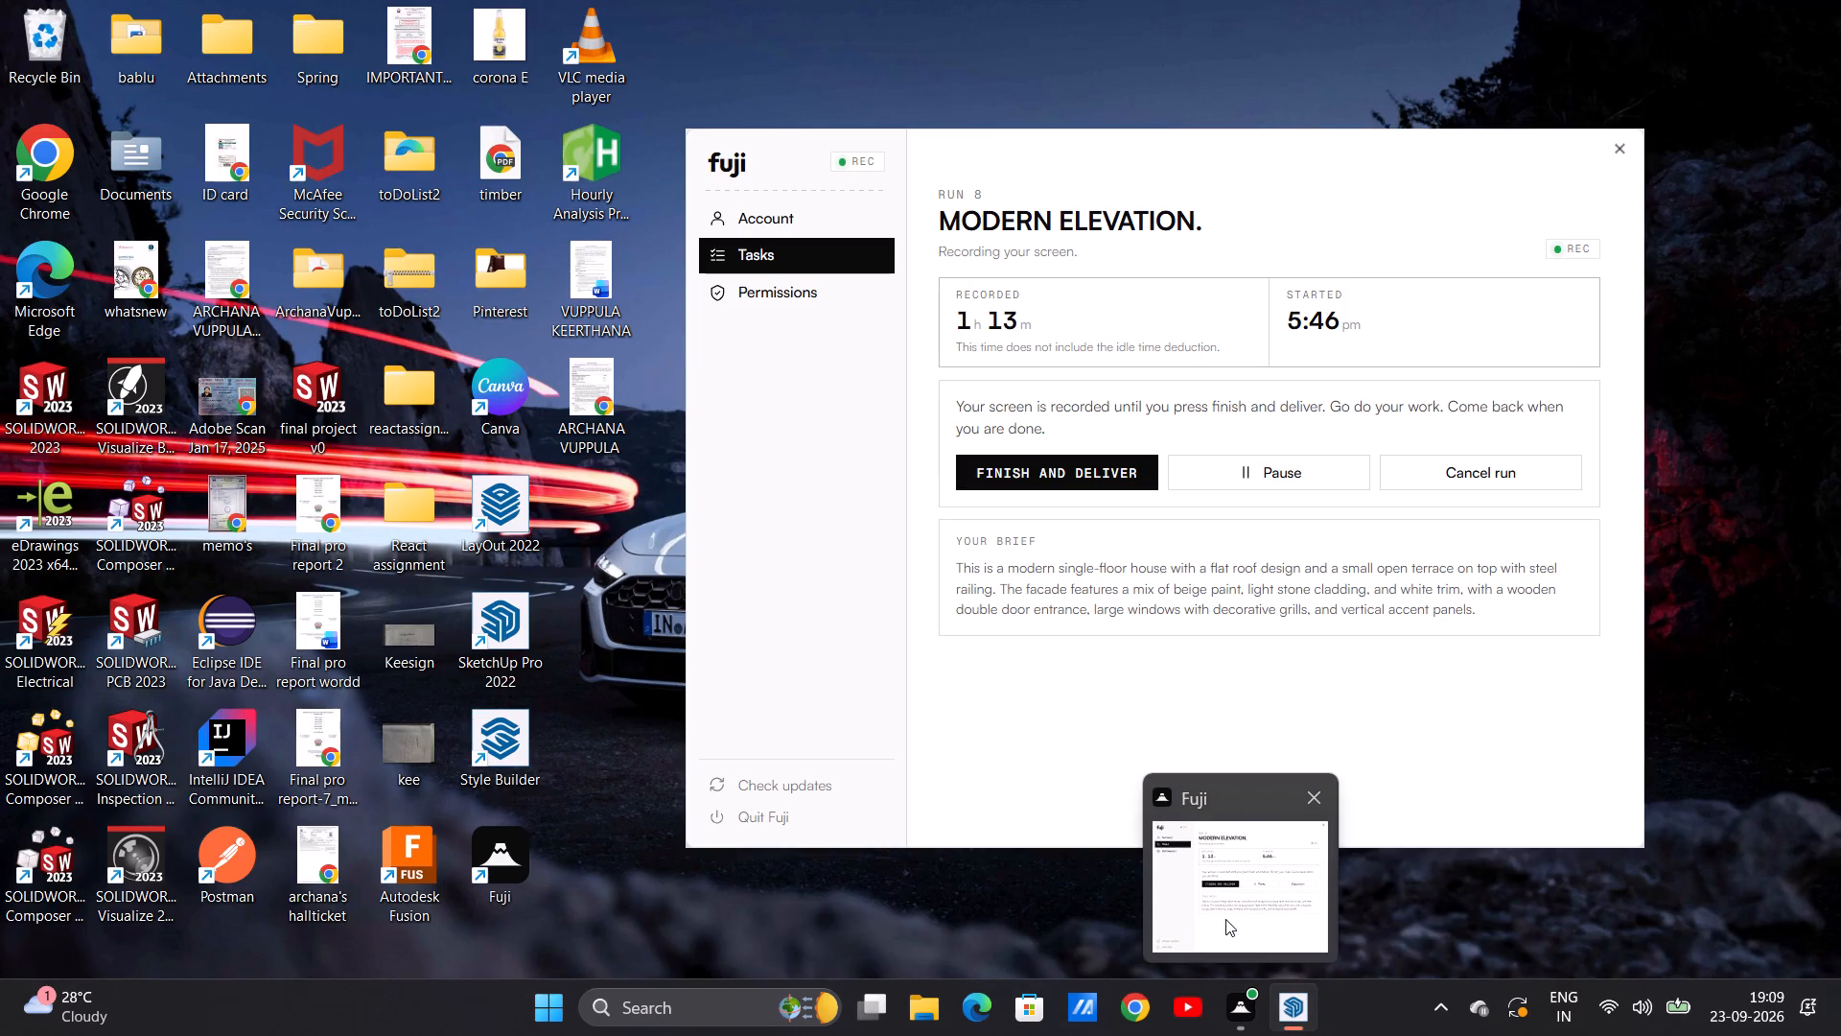
{"action": "left_click", "coordinate": [1277, 915]}
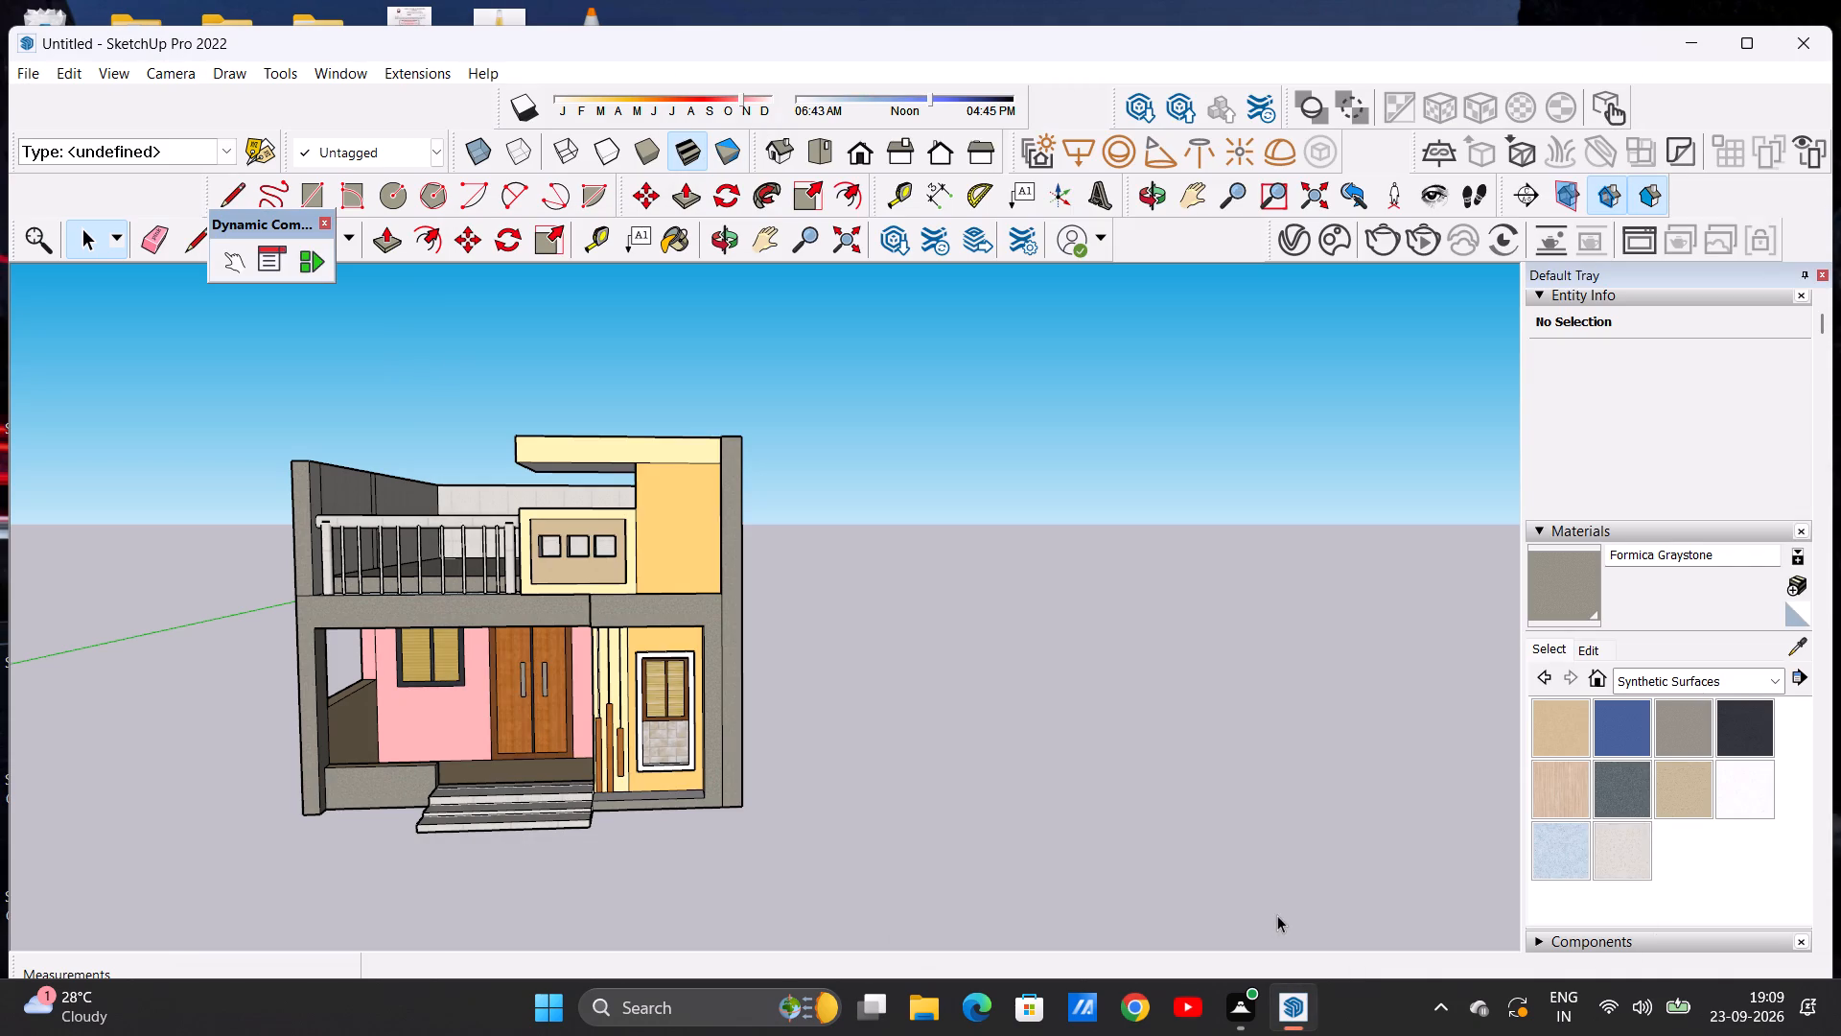
{"action": "scroll", "coordinate": [606, 670], "scroll_direction": "down", "scroll_amount": 6}
{"action": "scroll", "coordinate": [653, 628], "scroll_direction": "up", "scroll_amount": 7}
{"action": "middle_click_drag", "start_coordinate": [788, 725], "coordinate": [402, 738]}
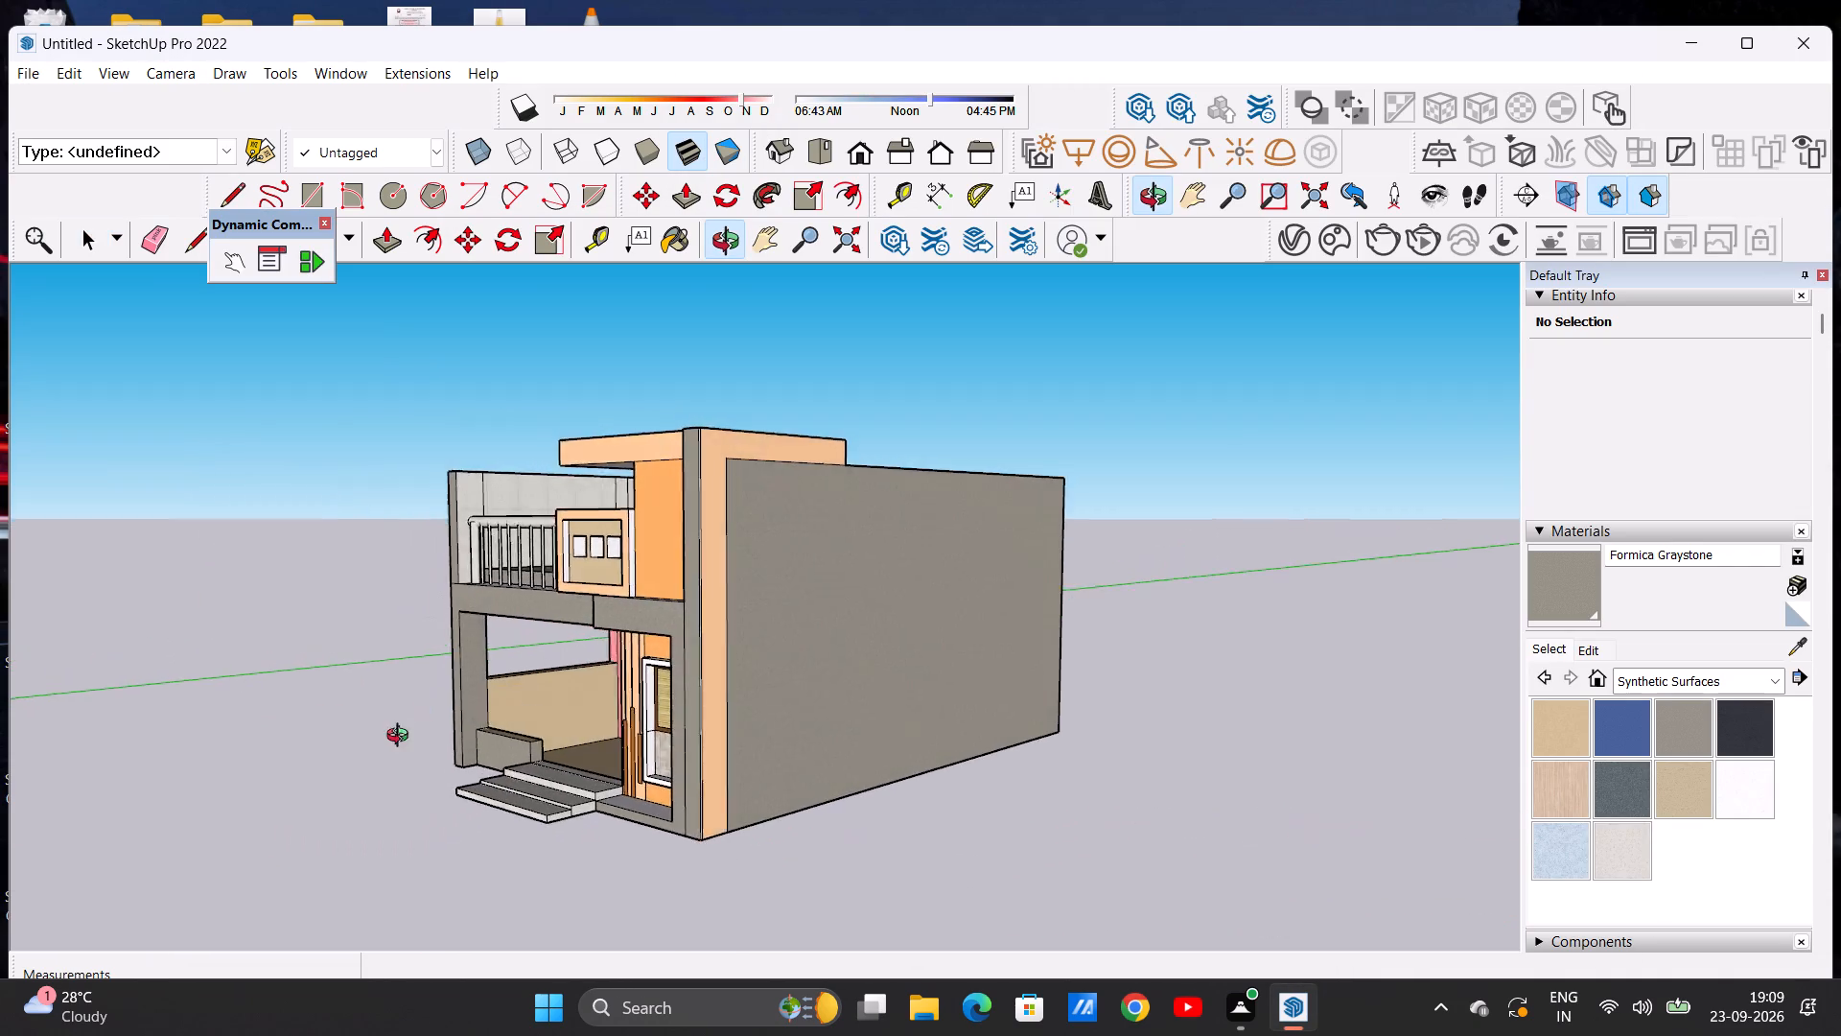
{"action": "middle_click_drag", "start_coordinate": [402, 738], "coordinate": [385, 751]}
{"action": "scroll", "coordinate": [576, 713], "scroll_direction": "down", "scroll_amount": 2}
{"action": "middle_click_drag", "start_coordinate": [588, 724], "coordinate": [908, 735]}
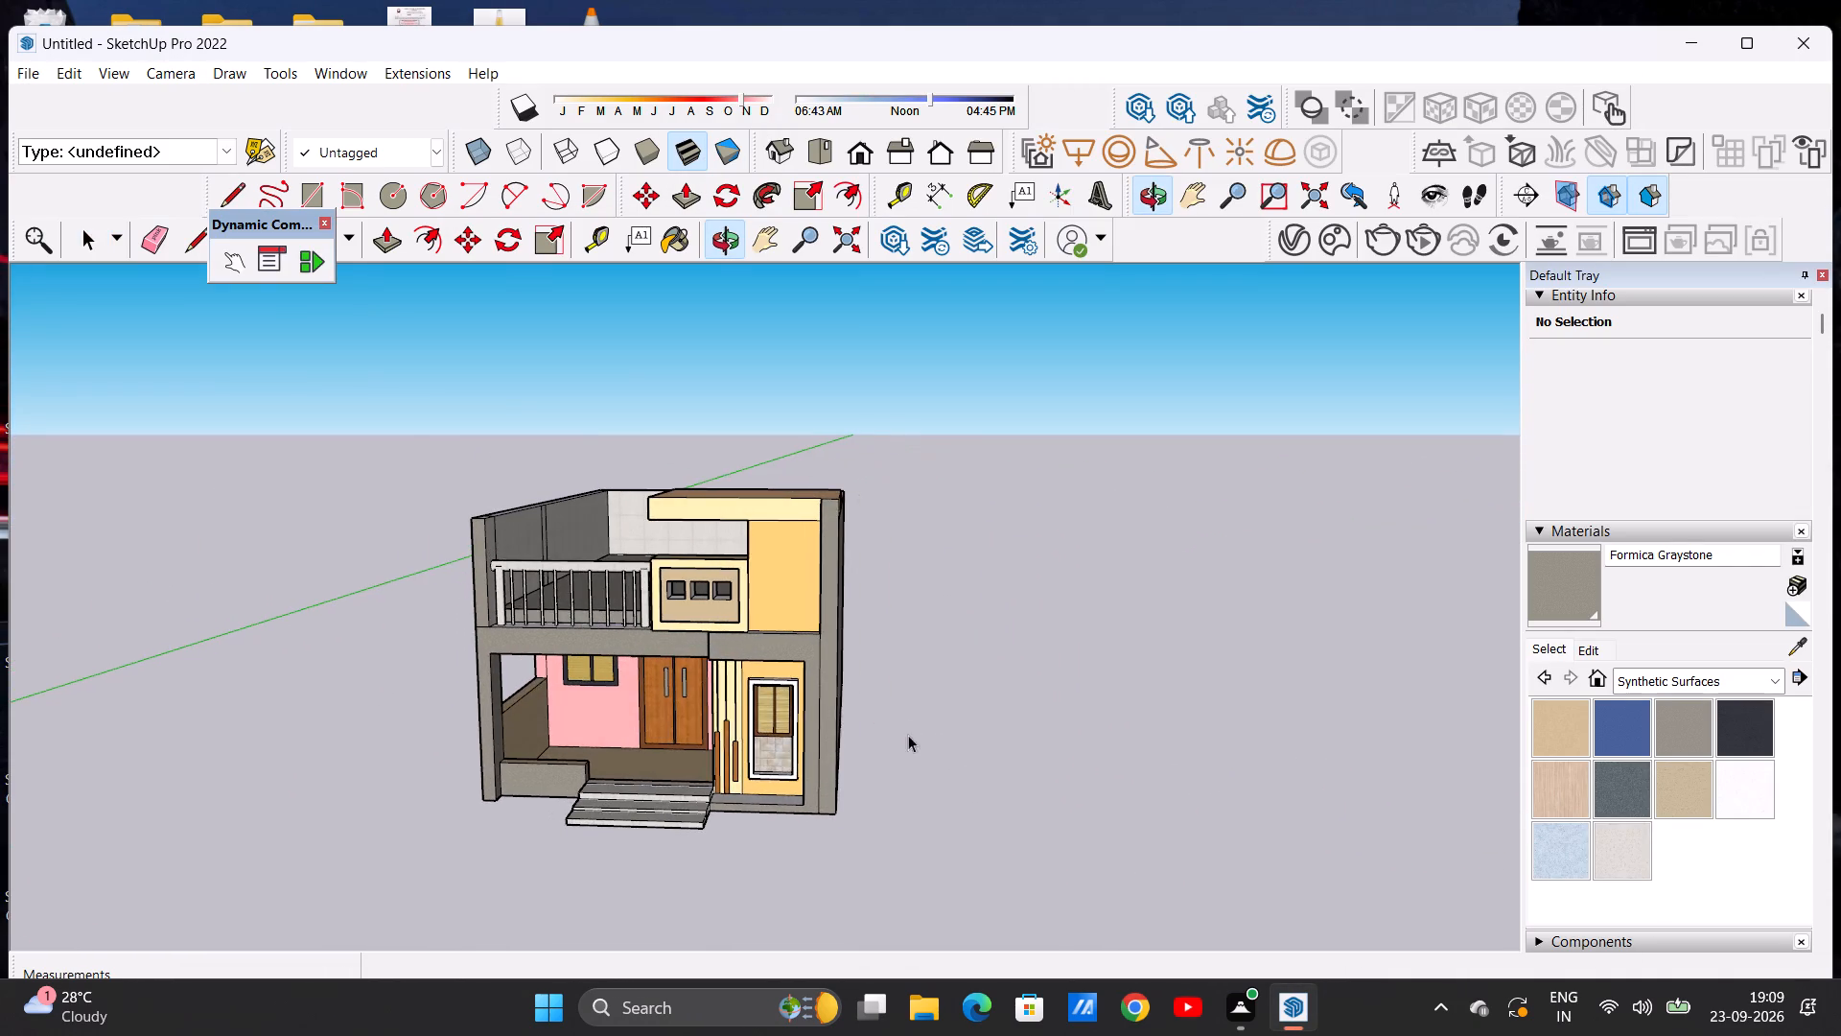
{"action": "scroll", "coordinate": [820, 650], "scroll_direction": "down", "scroll_amount": 4}
{"action": "scroll", "coordinate": [749, 684], "scroll_direction": "up", "scroll_amount": 6}
{"action": "middle_click_drag", "start_coordinate": [533, 719], "coordinate": [1009, 719]}
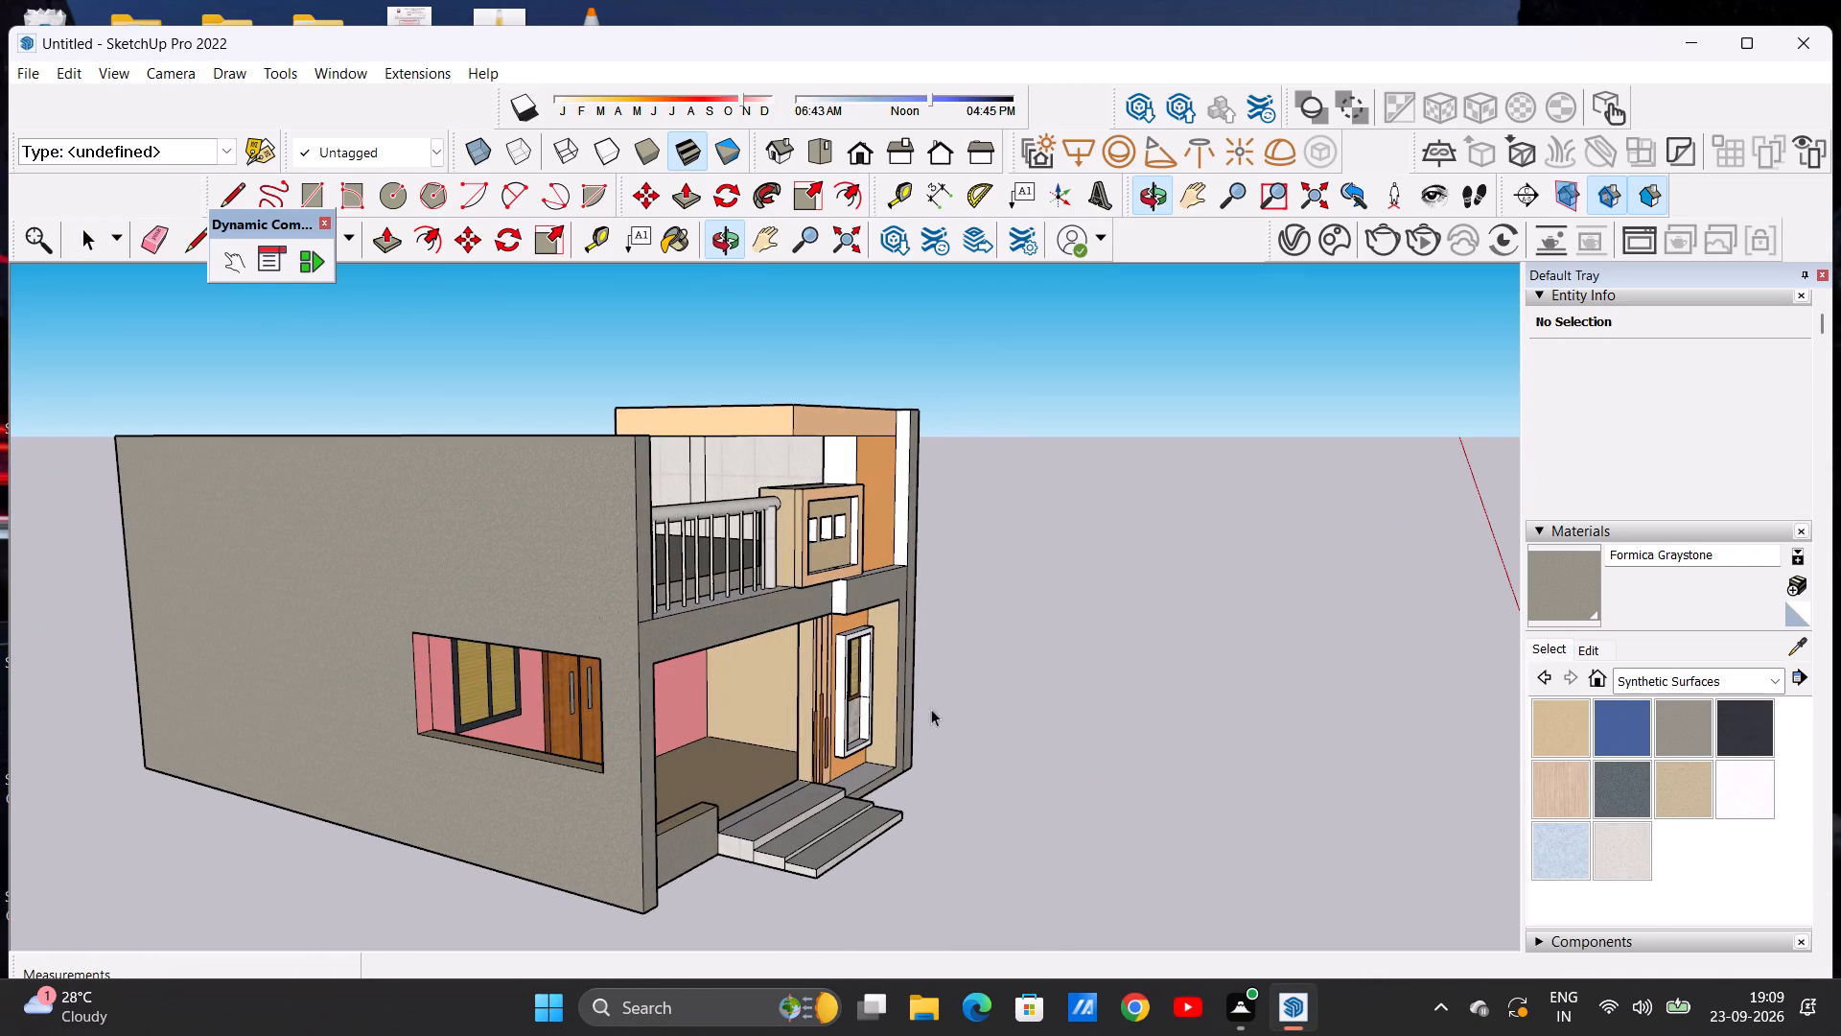
Push/Pull the pink rear jamb of the side-wall porch opening about 1' 11" towards the front, narrowing the opening.
{"action": "scroll", "coordinate": [664, 683], "scroll_direction": "down", "scroll_amount": 5}
{"action": "middle_click_drag", "start_coordinate": [315, 742], "coordinate": [533, 717]}
{"action": "scroll", "coordinate": [594, 734], "scroll_direction": "up", "scroll_amount": 6}
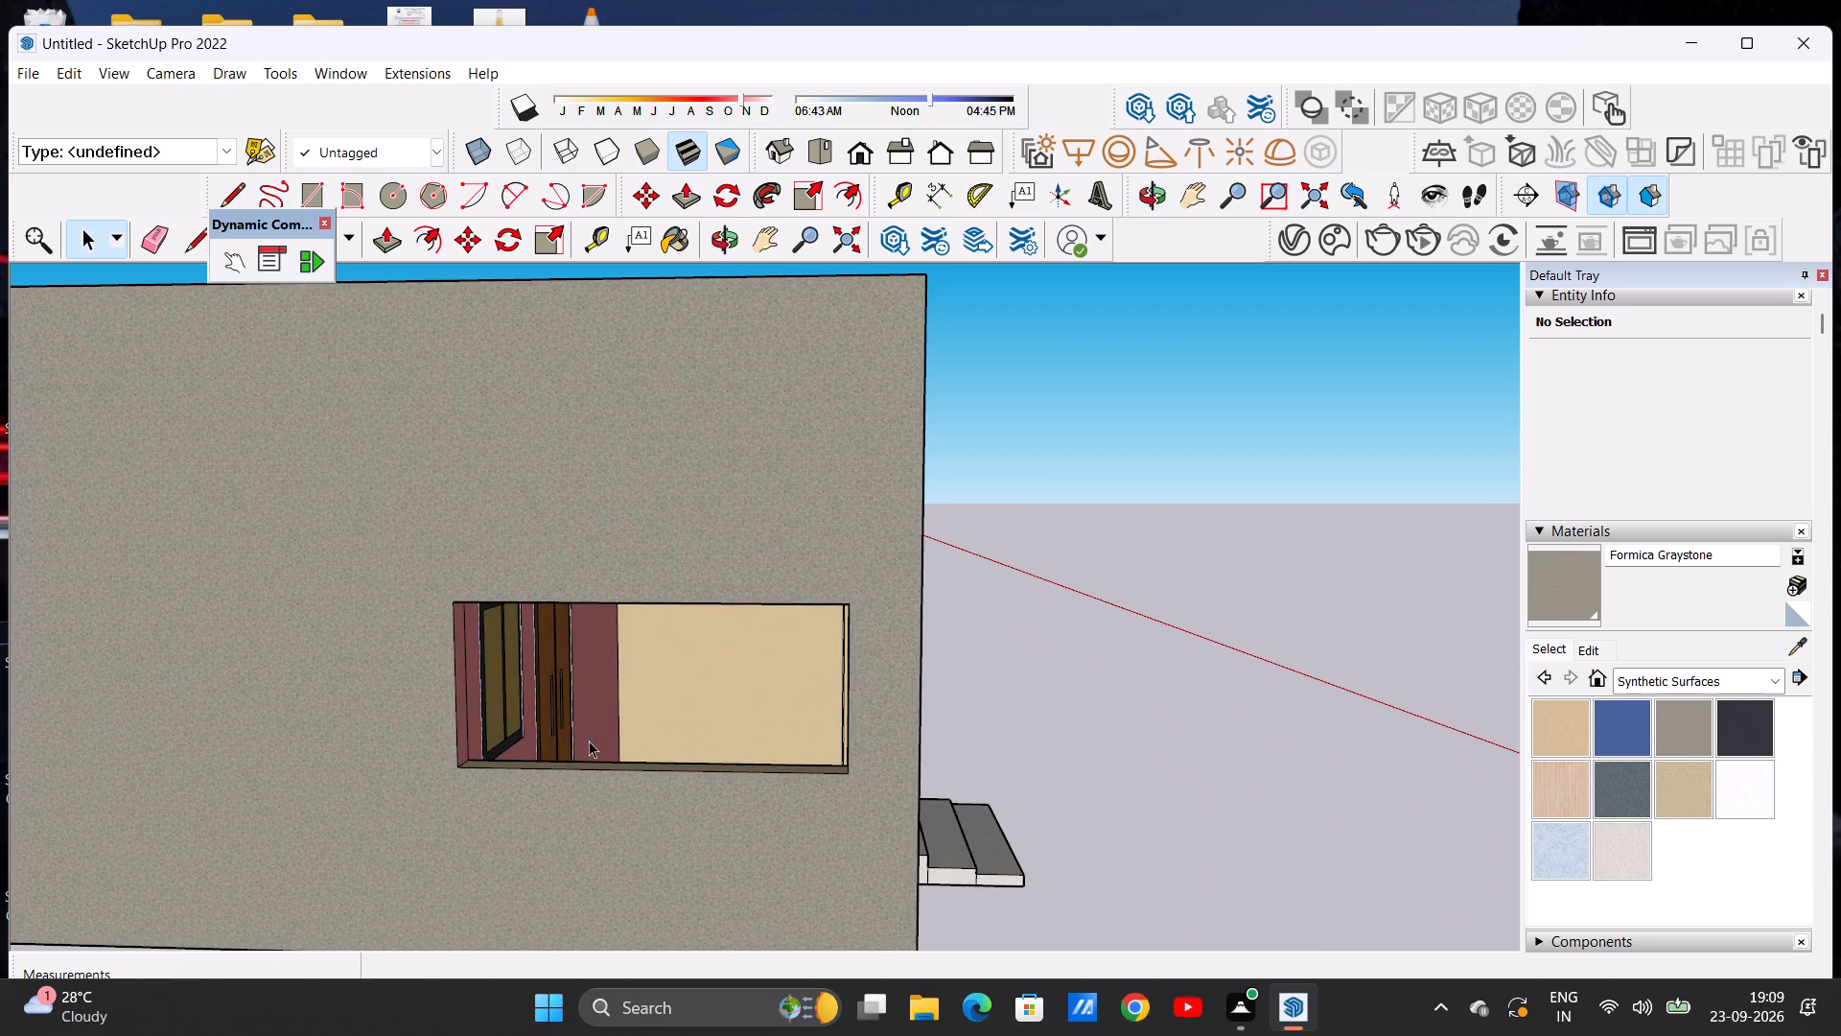
{"action": "middle_click_drag", "start_coordinate": [589, 741], "coordinate": [417, 782]}
{"action": "scroll", "coordinate": [422, 703], "scroll_direction": "up", "scroll_amount": 4}
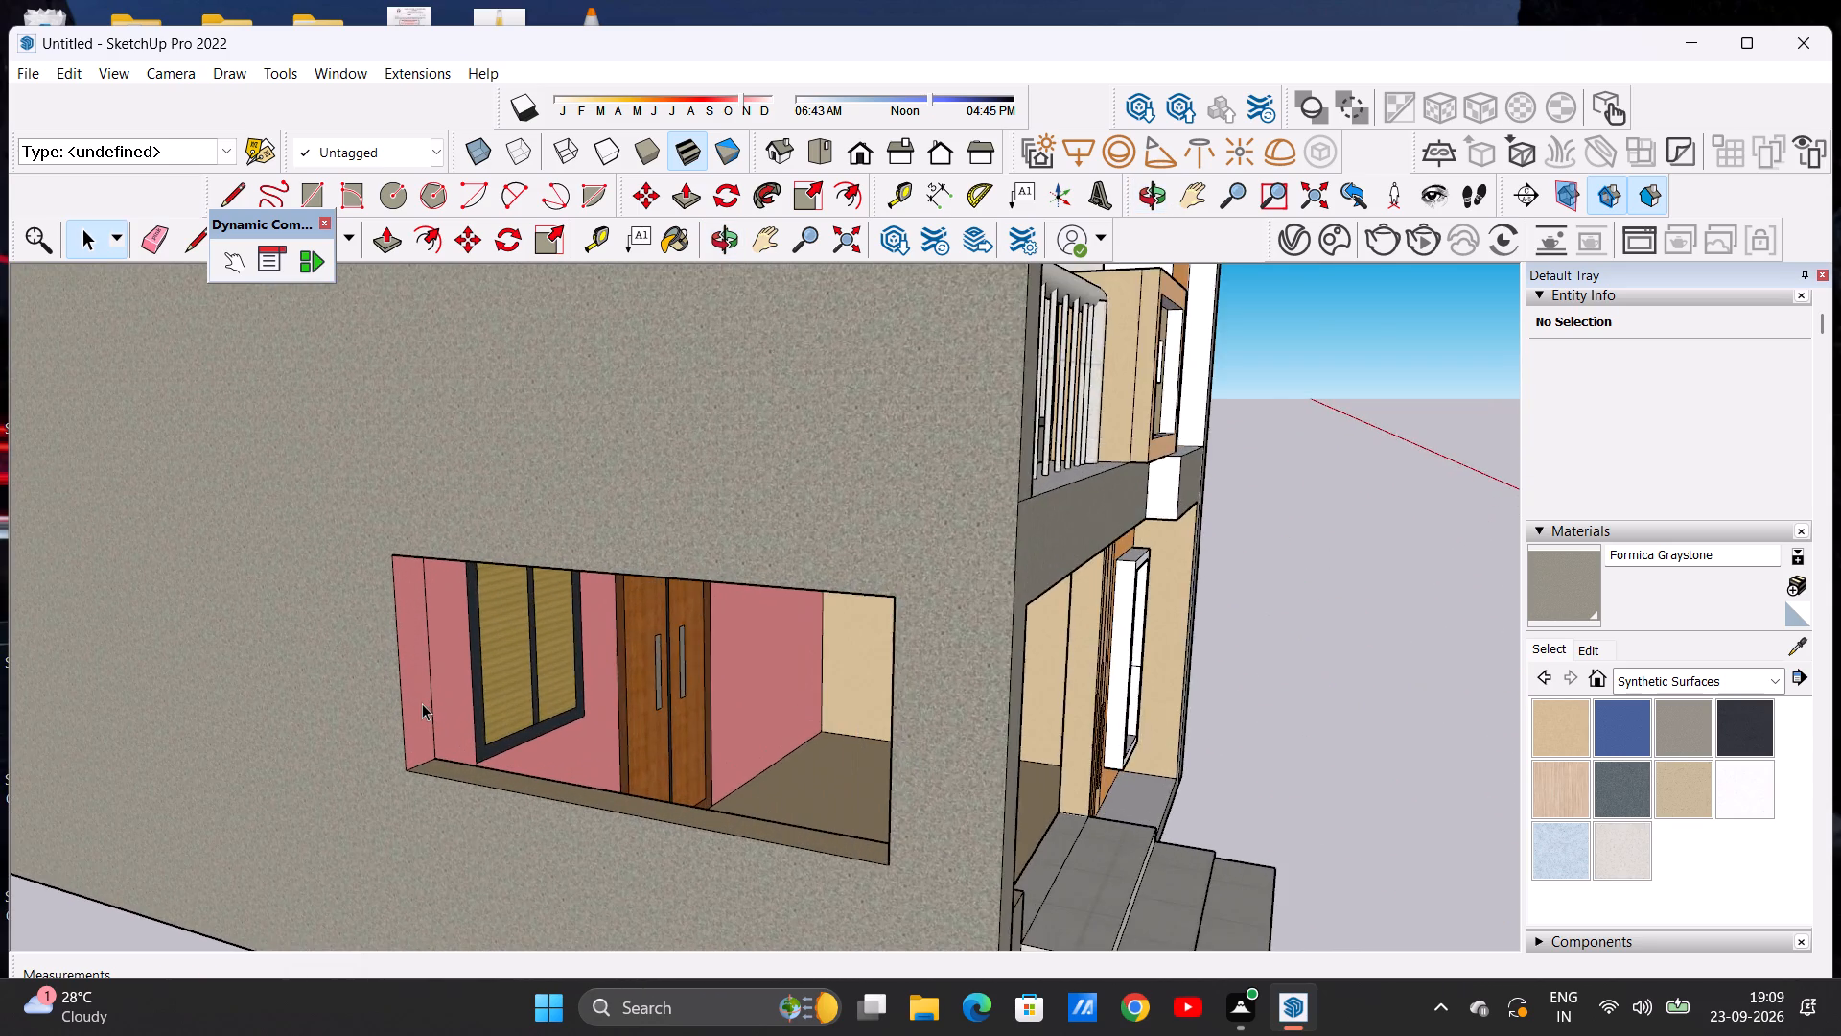
{"action": "scroll", "coordinate": [422, 703], "scroll_direction": "up", "scroll_amount": 3}
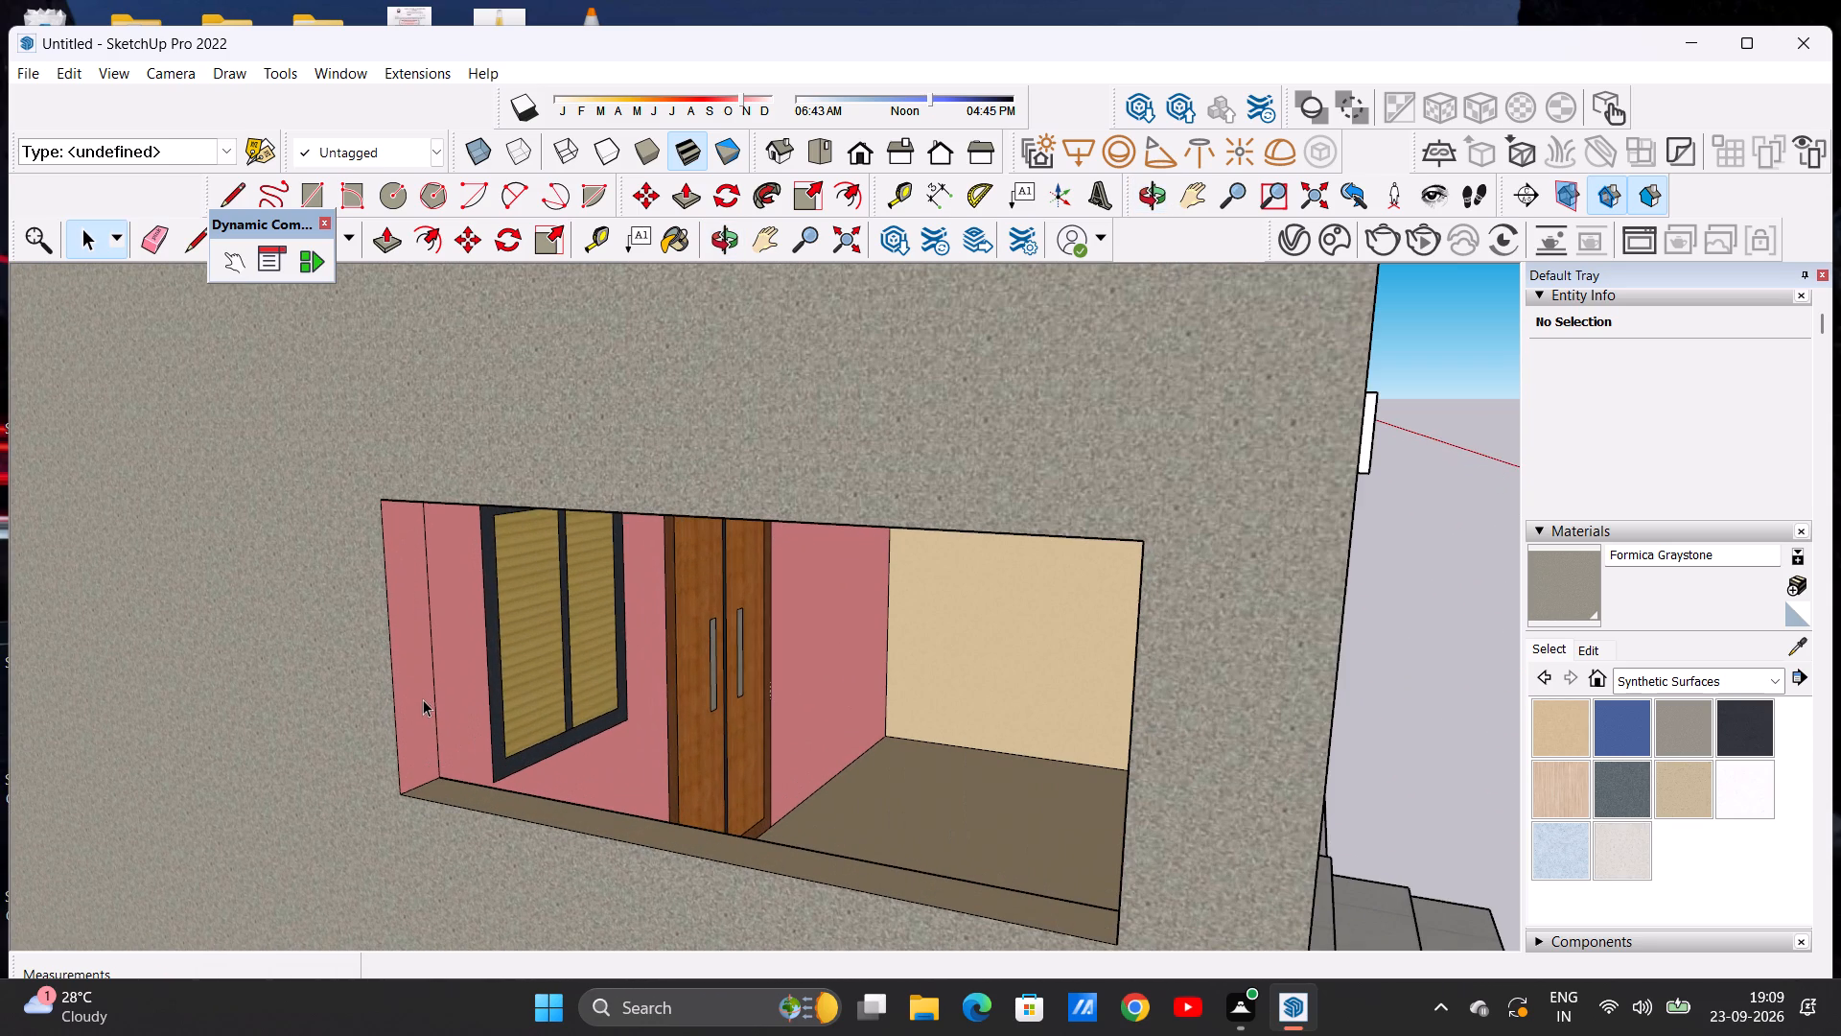
{"action": "left_click", "coordinate": [388, 232]}
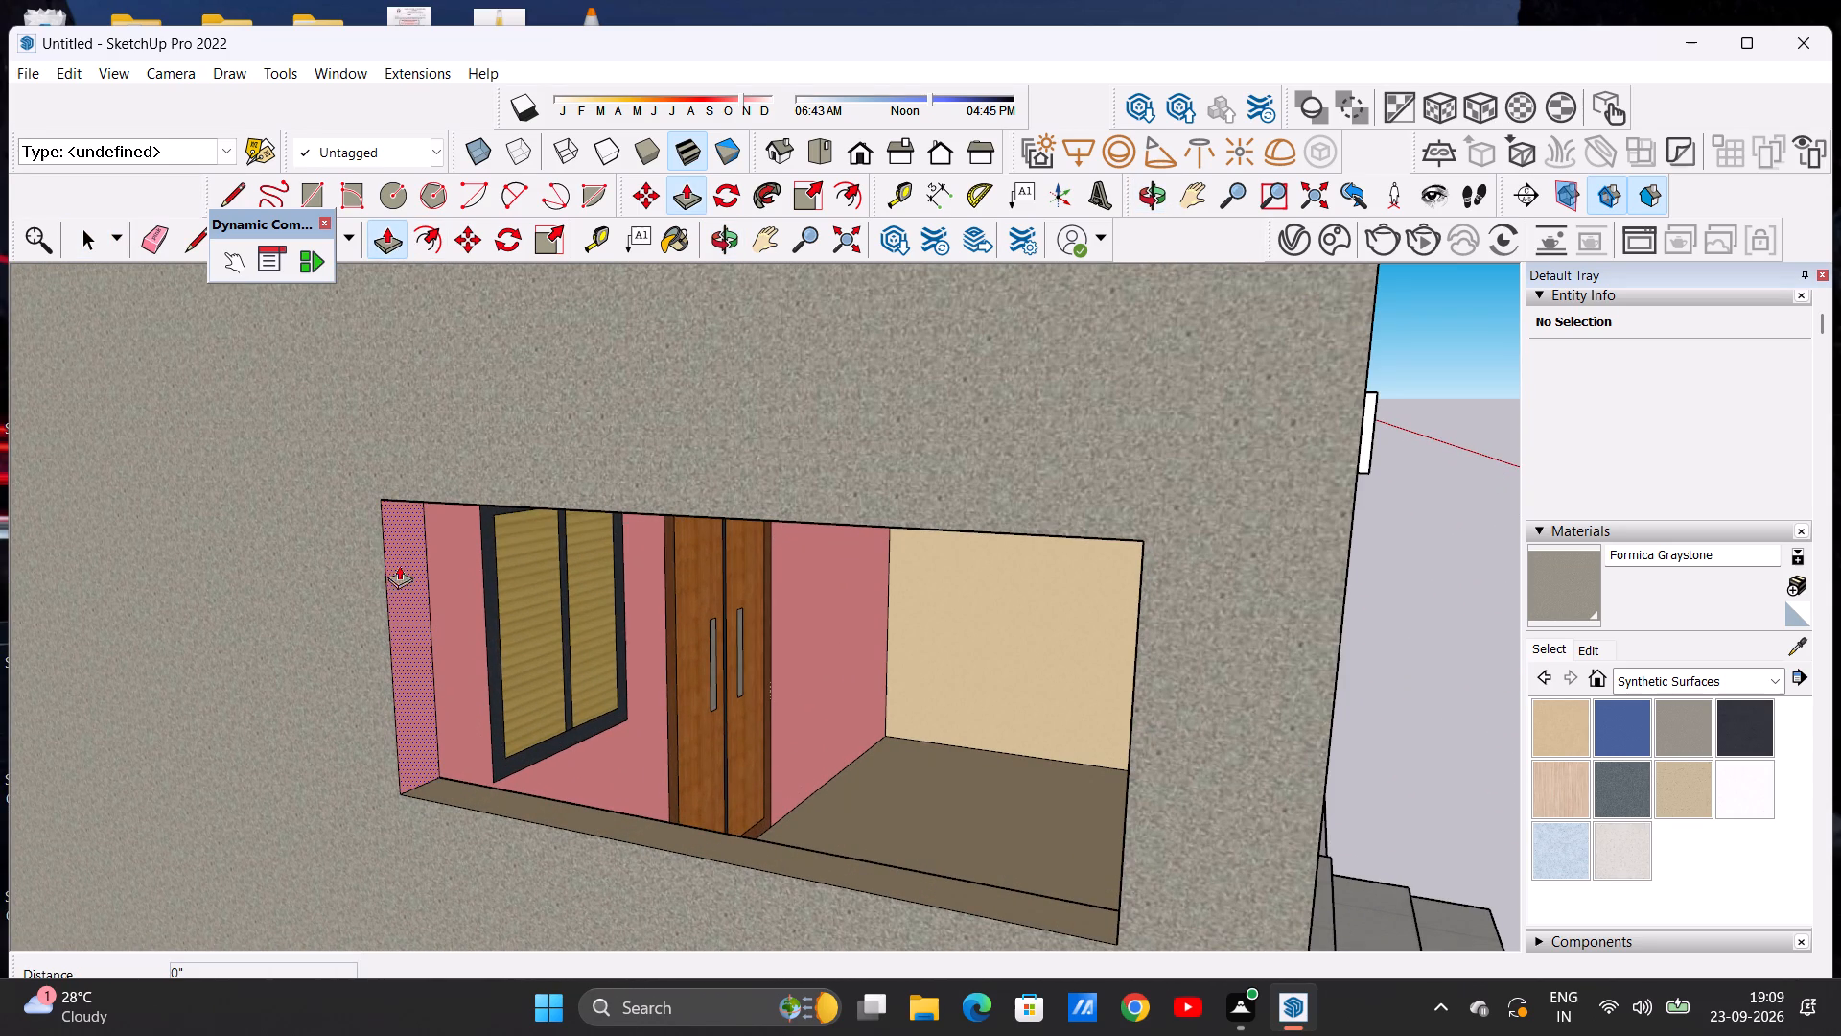
{"action": "left_click", "coordinate": [405, 590]}
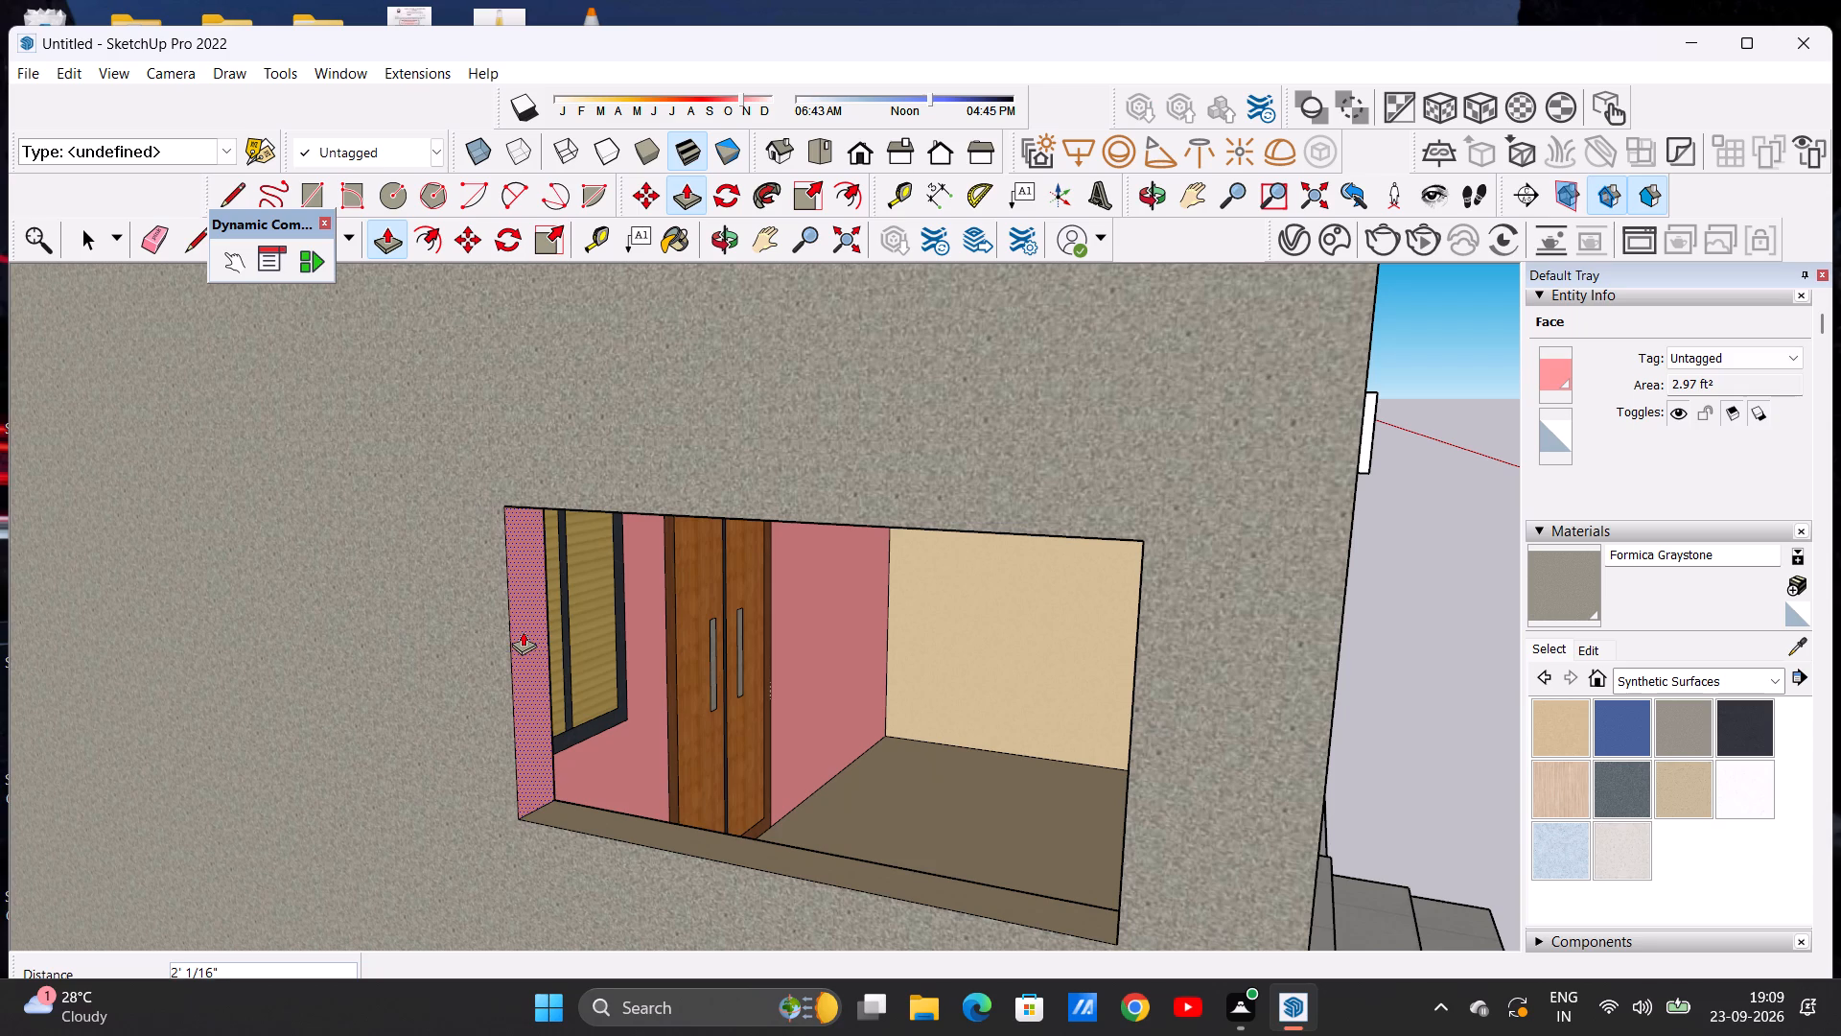
{"action": "left_click", "coordinate": [518, 624]}
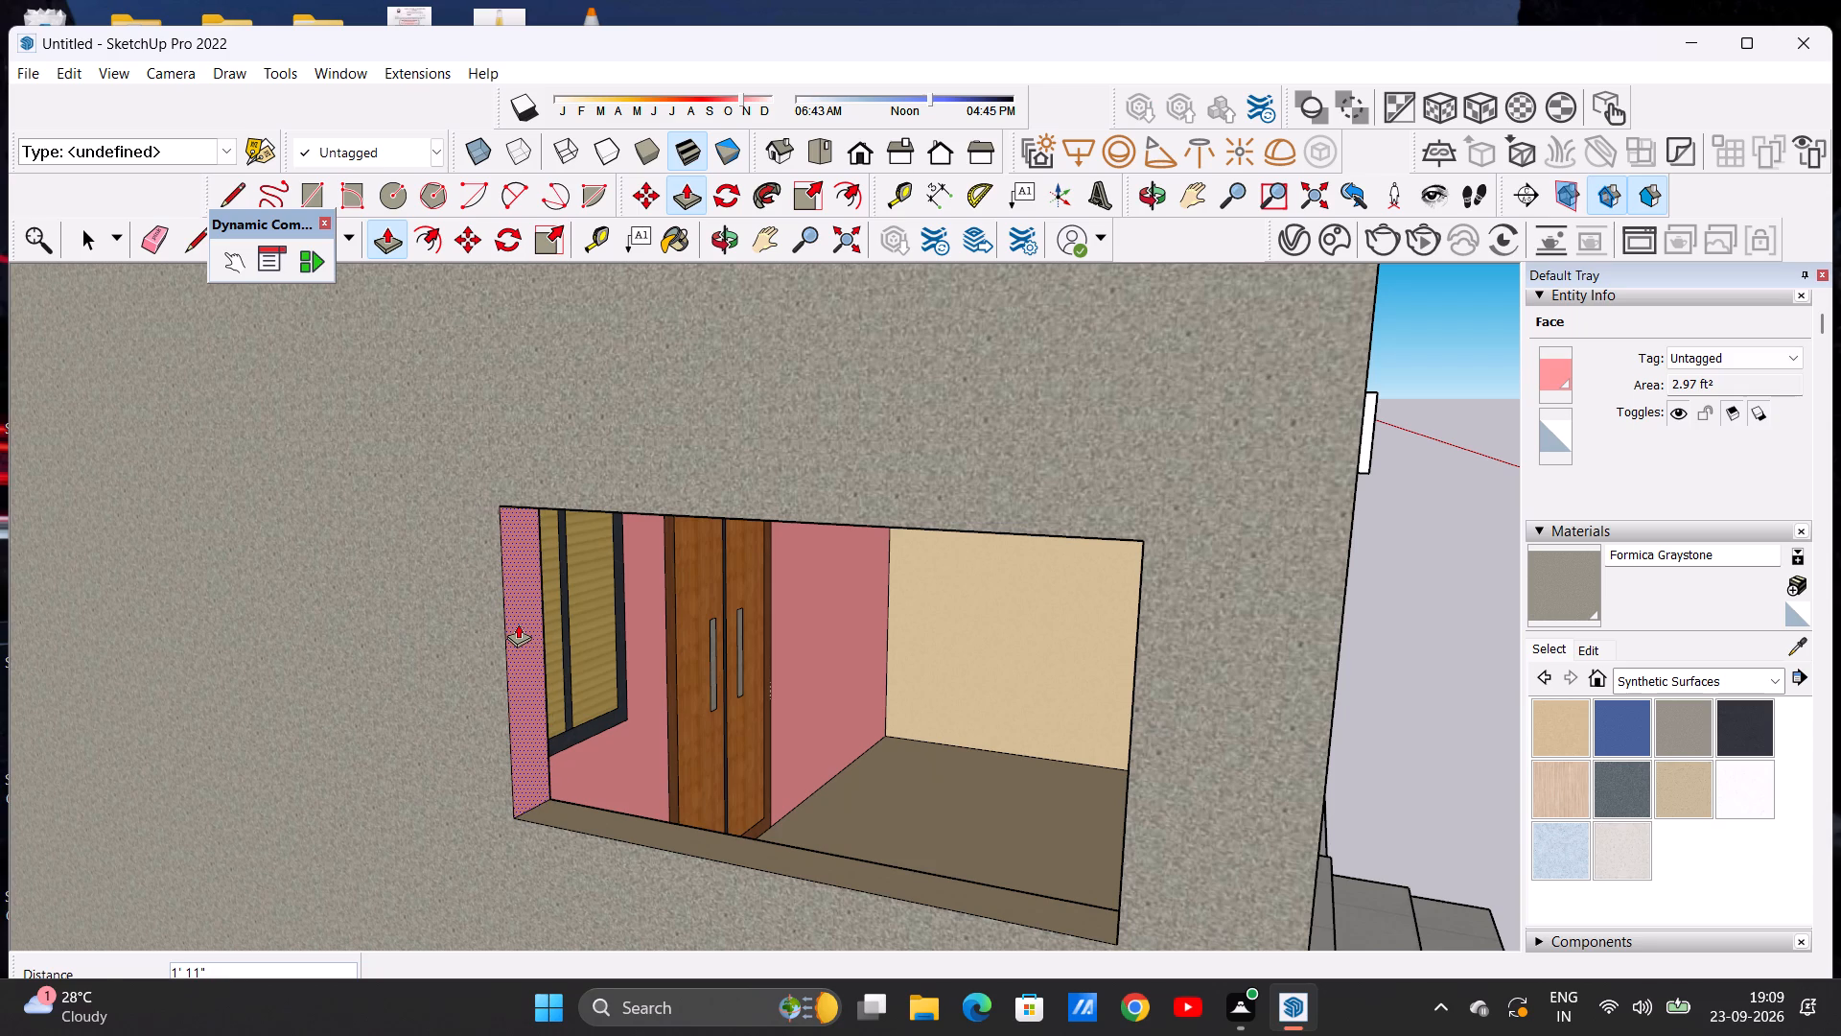
{"action": "key", "text": "space"}
Examine the side-wall opening and porch window from the front and side of the house.
{"action": "middle_click_drag", "start_coordinate": [670, 661], "coordinate": [361, 650]}
{"action": "scroll", "coordinate": [361, 658], "scroll_direction": "down", "scroll_amount": 2}
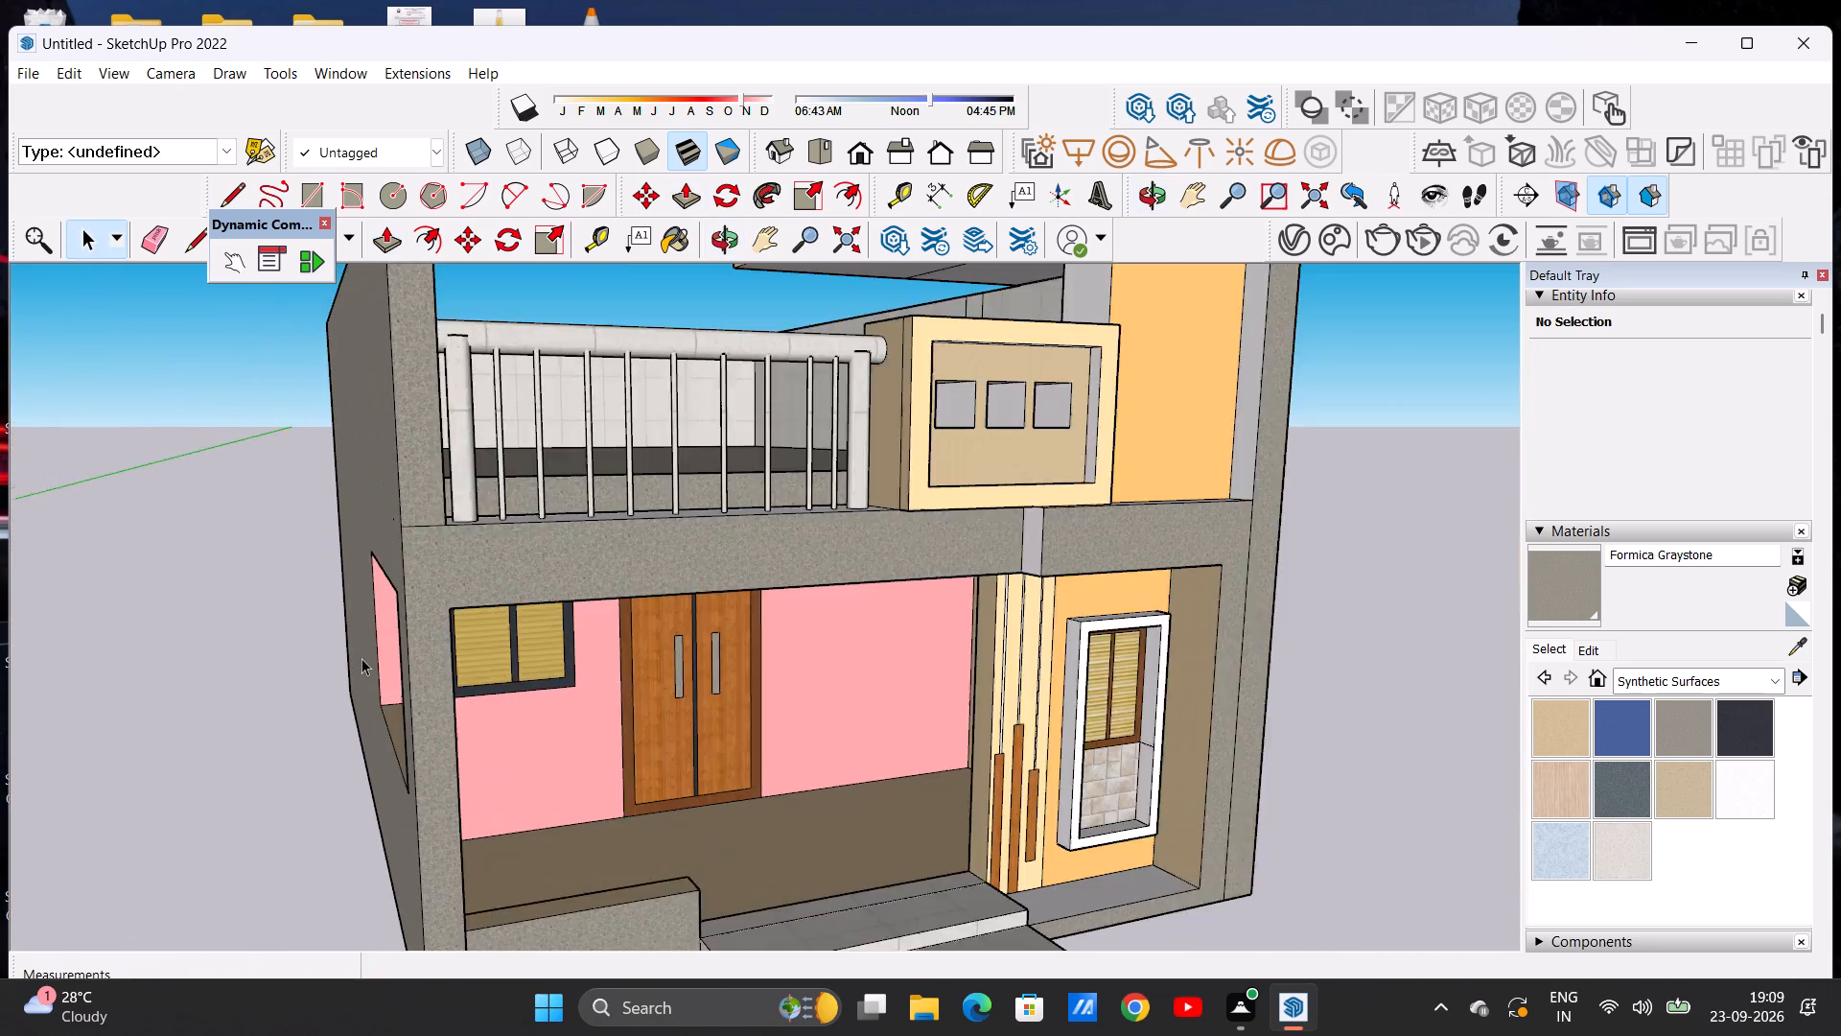
{"action": "scroll", "coordinate": [361, 658], "scroll_direction": "down", "scroll_amount": 4}
{"action": "middle_click_drag", "start_coordinate": [551, 683], "coordinate": [369, 682]}
{"action": "scroll", "coordinate": [454, 637], "scroll_direction": "up", "scroll_amount": 3}
{"action": "scroll", "coordinate": [541, 707], "scroll_direction": "up", "scroll_amount": 3}
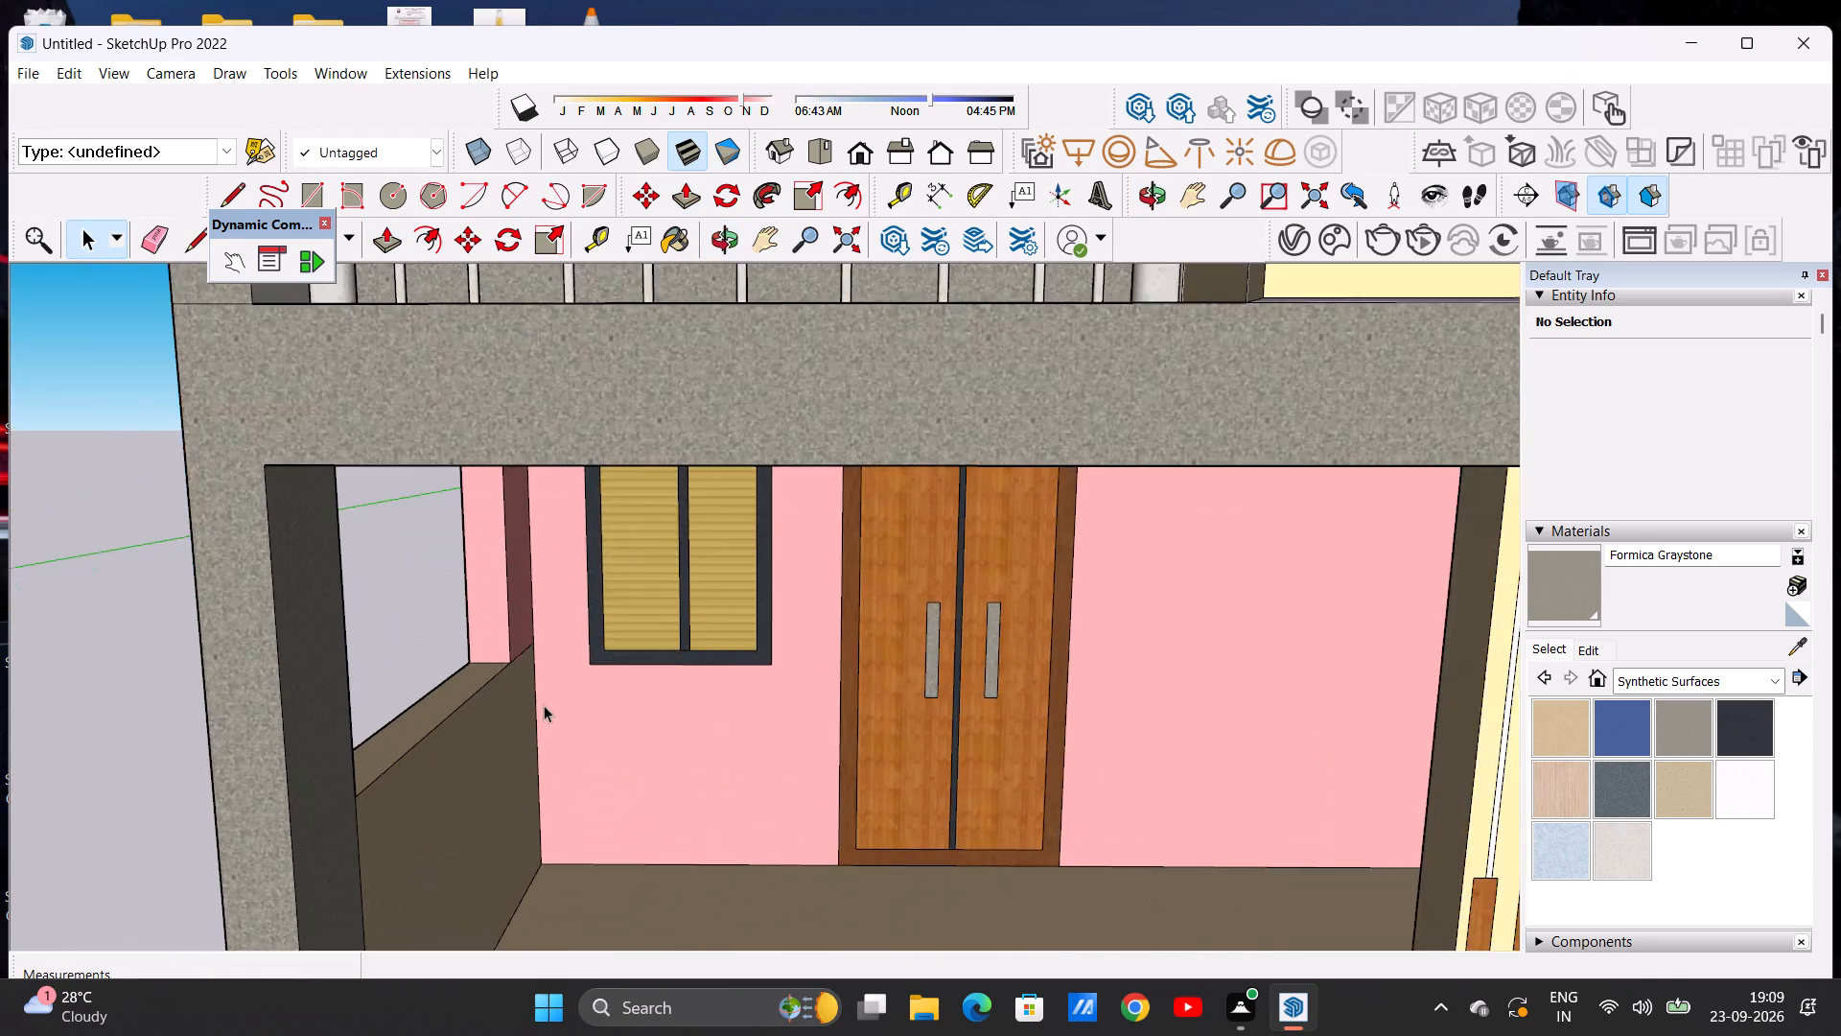
{"action": "scroll", "coordinate": [544, 705], "scroll_direction": "down", "scroll_amount": 4}
{"action": "middle_click_drag", "start_coordinate": [540, 756], "coordinate": [556, 666]}
{"action": "scroll", "coordinate": [549, 666], "scroll_direction": "down", "scroll_amount": 6}
{"action": "middle_click_drag", "start_coordinate": [494, 670], "coordinate": [734, 720]}
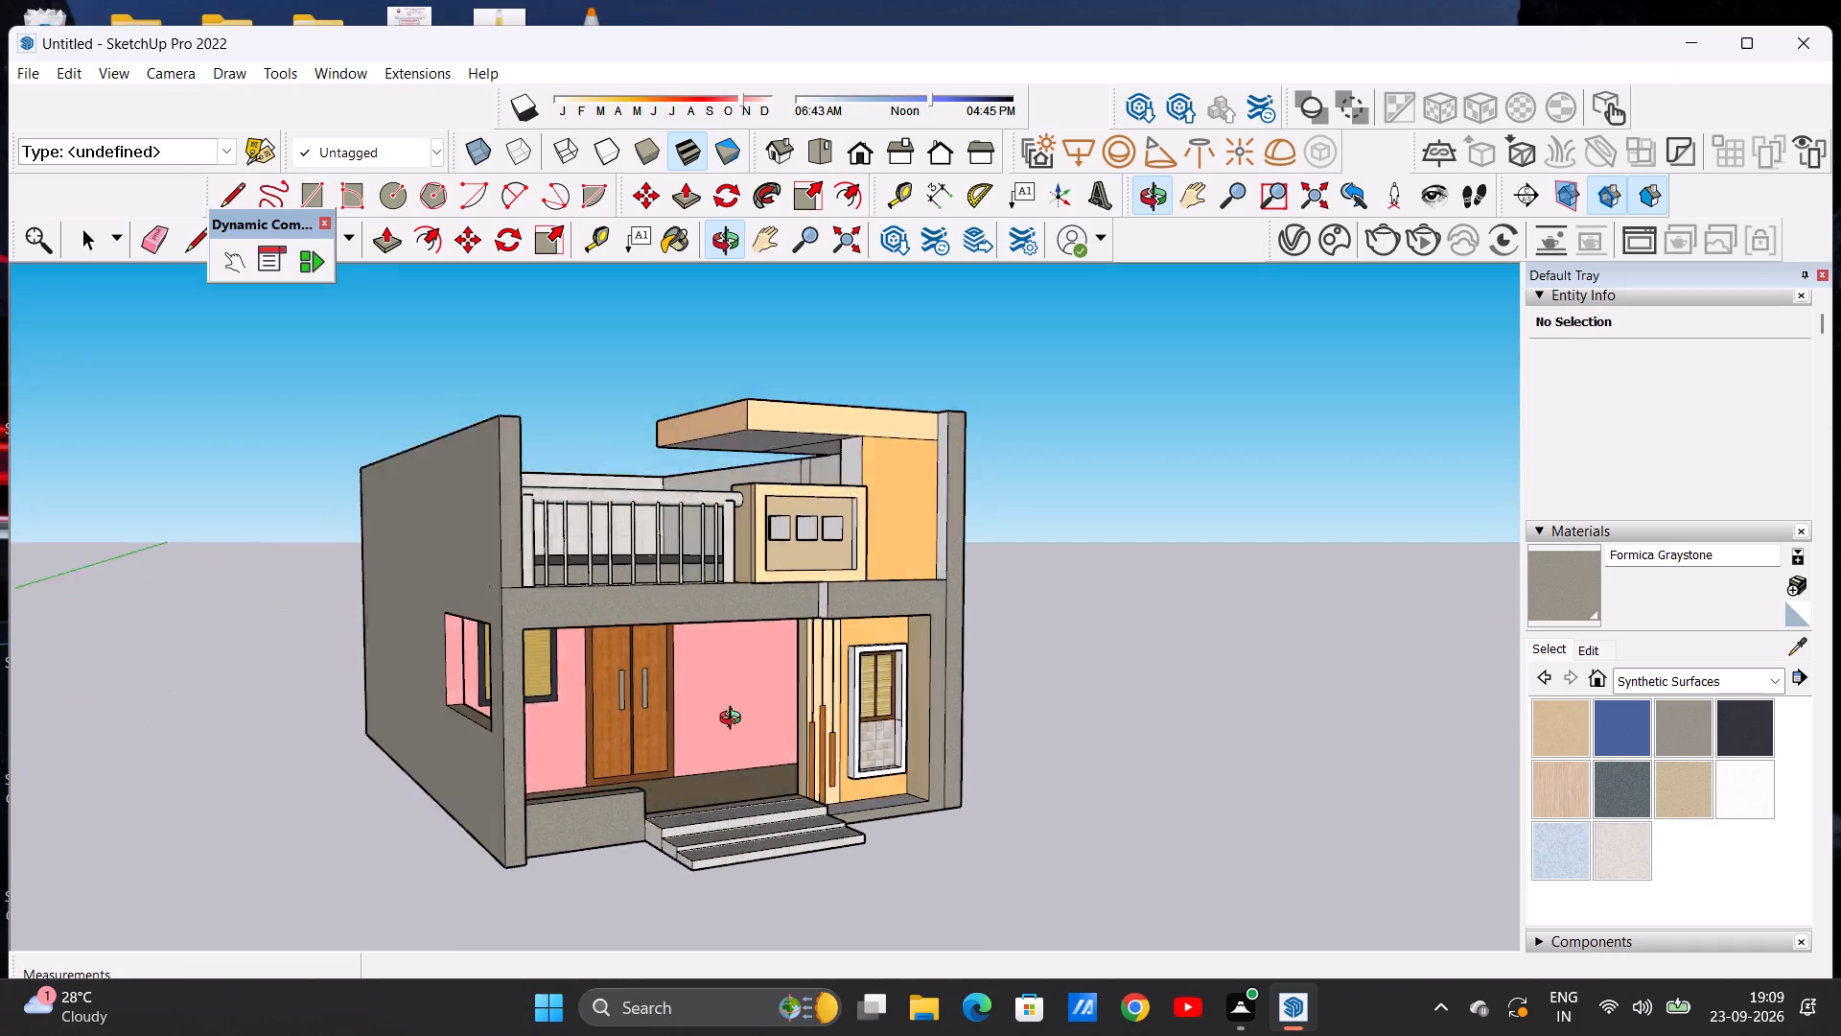
{"action": "middle_click_drag", "start_coordinate": [734, 720], "coordinate": [1005, 720]}
{"action": "middle_click_drag", "start_coordinate": [768, 708], "coordinate": [742, 708]}
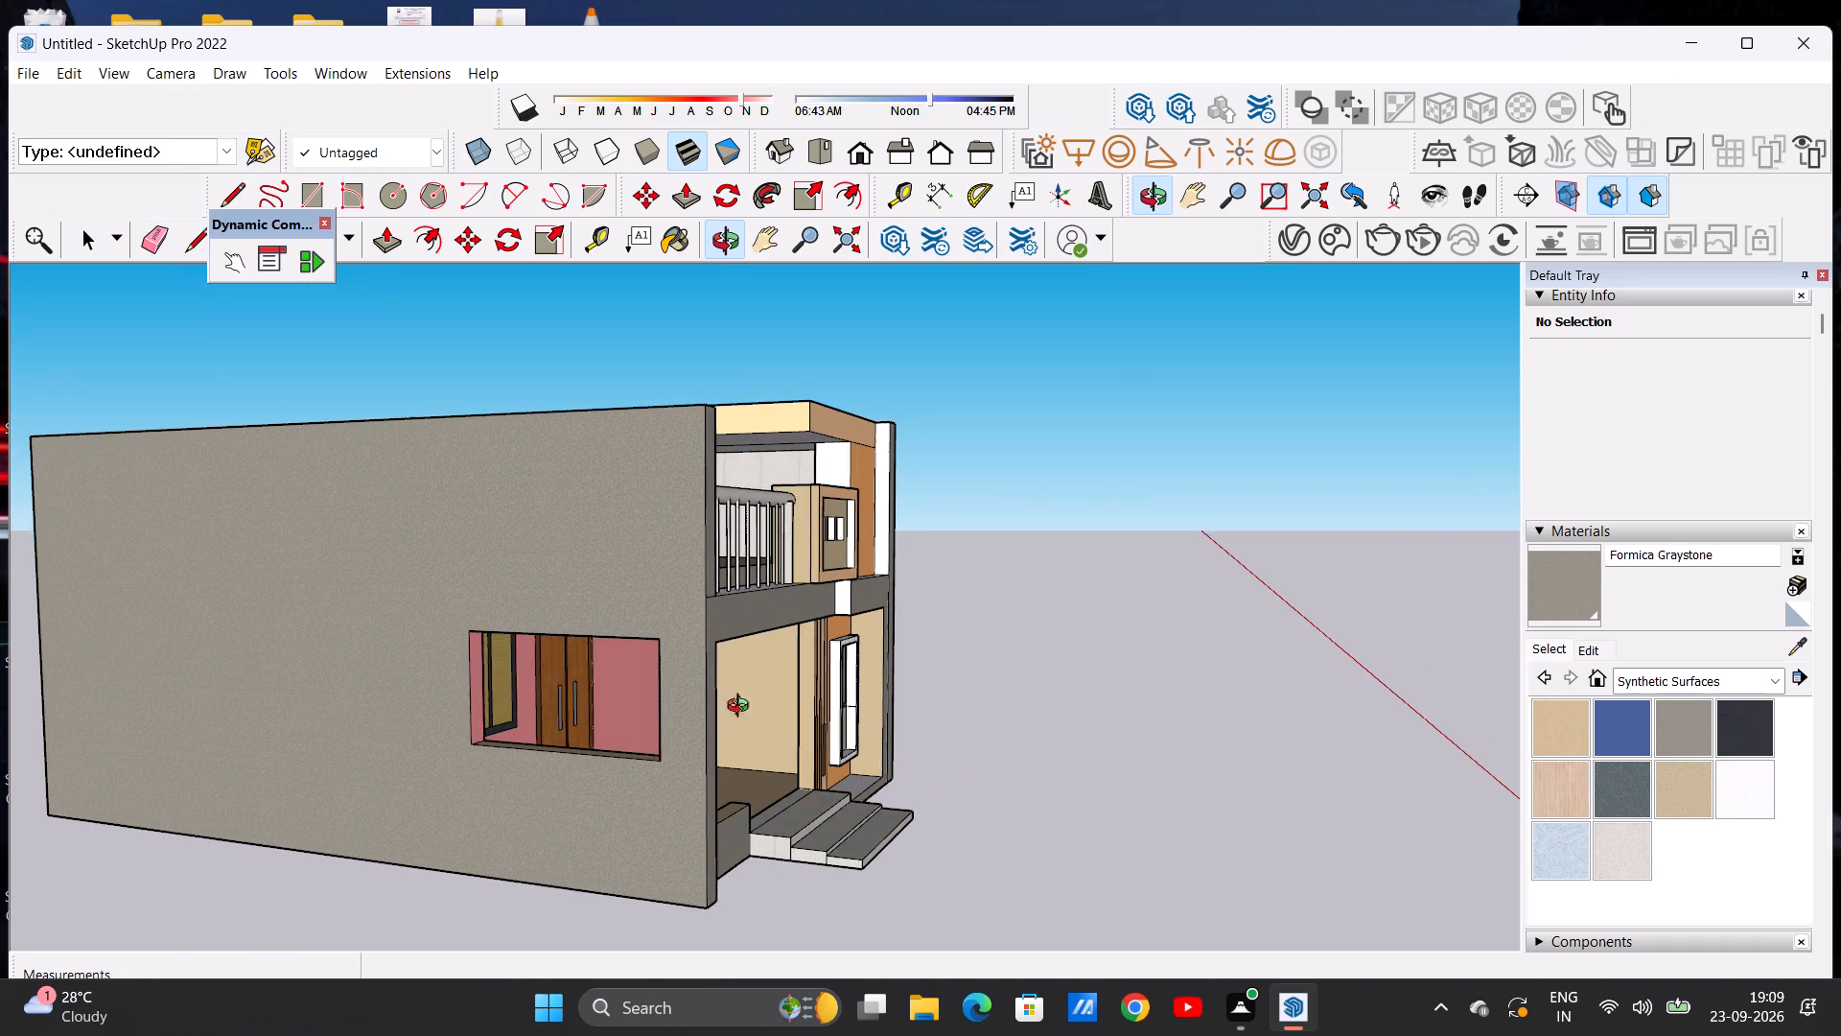
Examine the house's whole front facade, including the porch, steps, balcony railing and upper-floor canopy, from the front.
{"action": "middle_click_drag", "start_coordinate": [742, 708], "coordinate": [324, 707]}
{"action": "scroll", "coordinate": [341, 702], "scroll_direction": "down", "scroll_amount": 5}
{"action": "scroll", "coordinate": [562, 717], "scroll_direction": "up", "scroll_amount": 2}
{"action": "scroll", "coordinate": [703, 750], "scroll_direction": "up", "scroll_amount": 1}
{"action": "middle_click_drag", "start_coordinate": [703, 750], "coordinate": [656, 722]}
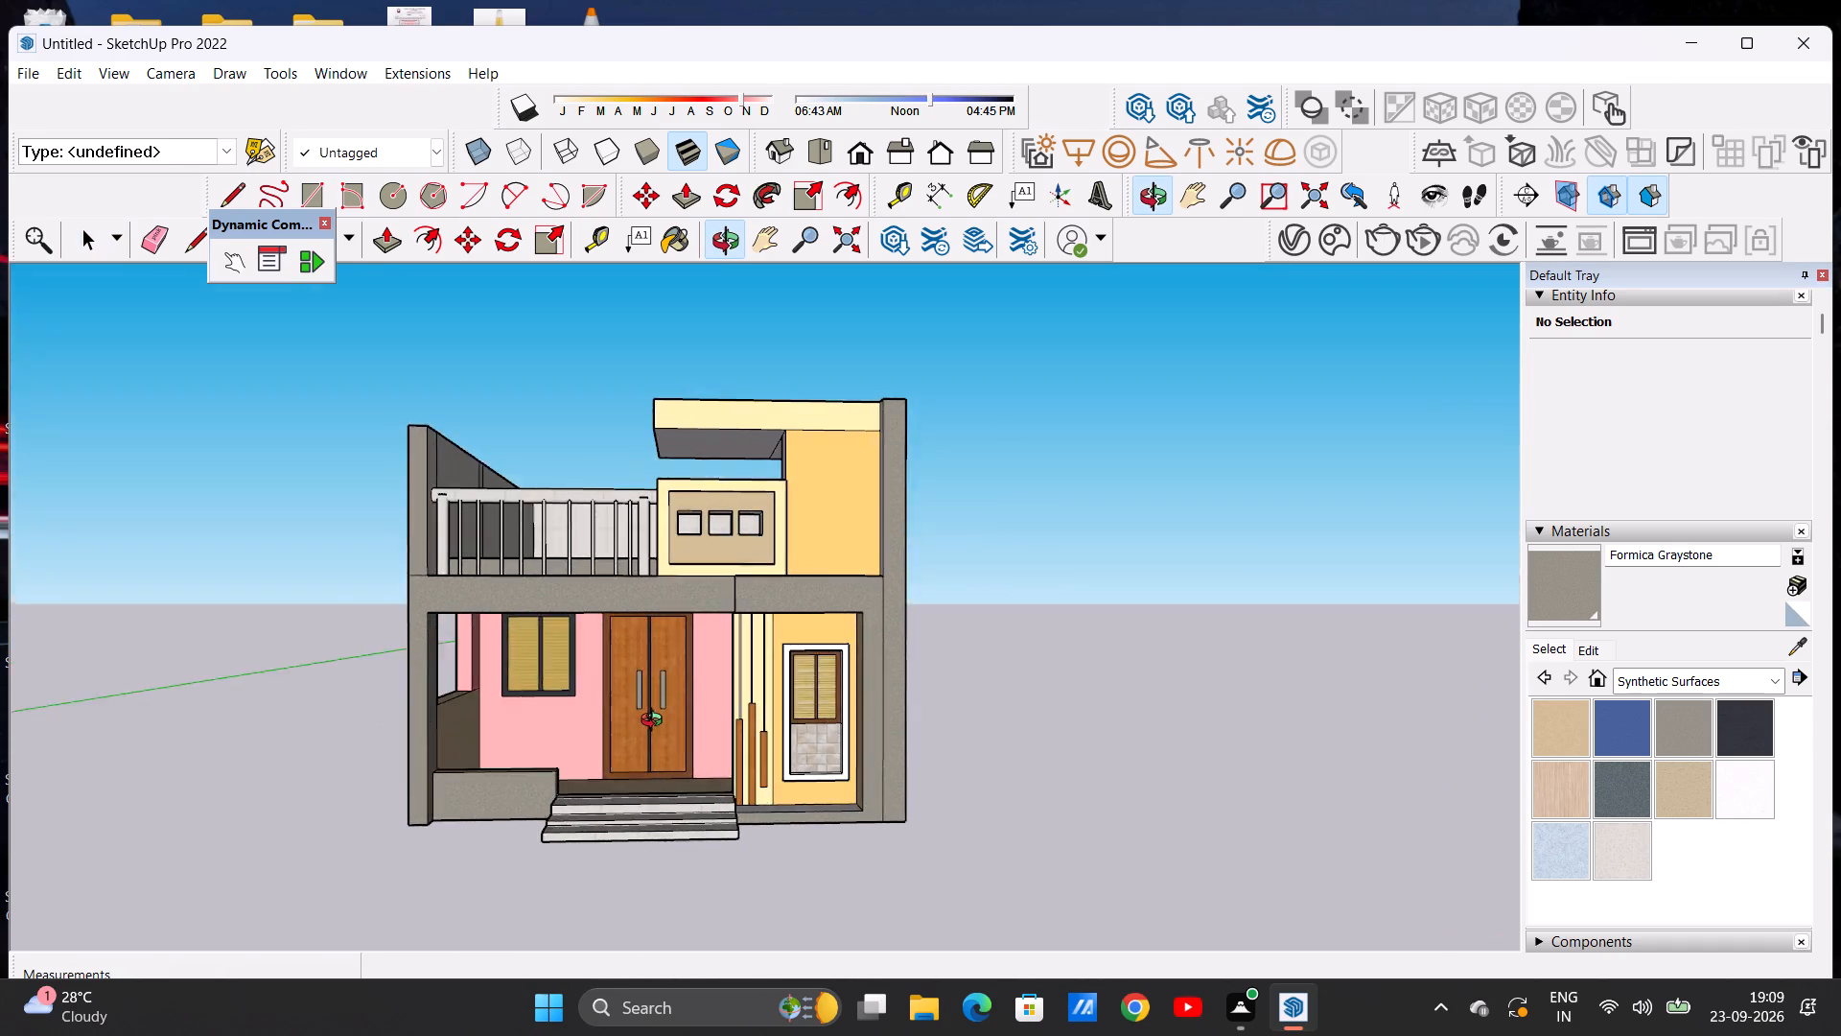
{"action": "middle_click_drag", "start_coordinate": [656, 722], "coordinate": [658, 730]}
{"action": "scroll", "coordinate": [658, 721], "scroll_direction": "down", "scroll_amount": 5}
{"action": "scroll", "coordinate": [683, 732], "scroll_direction": "up", "scroll_amount": 6}
{"action": "scroll", "coordinate": [661, 740], "scroll_direction": "down", "scroll_amount": 5}
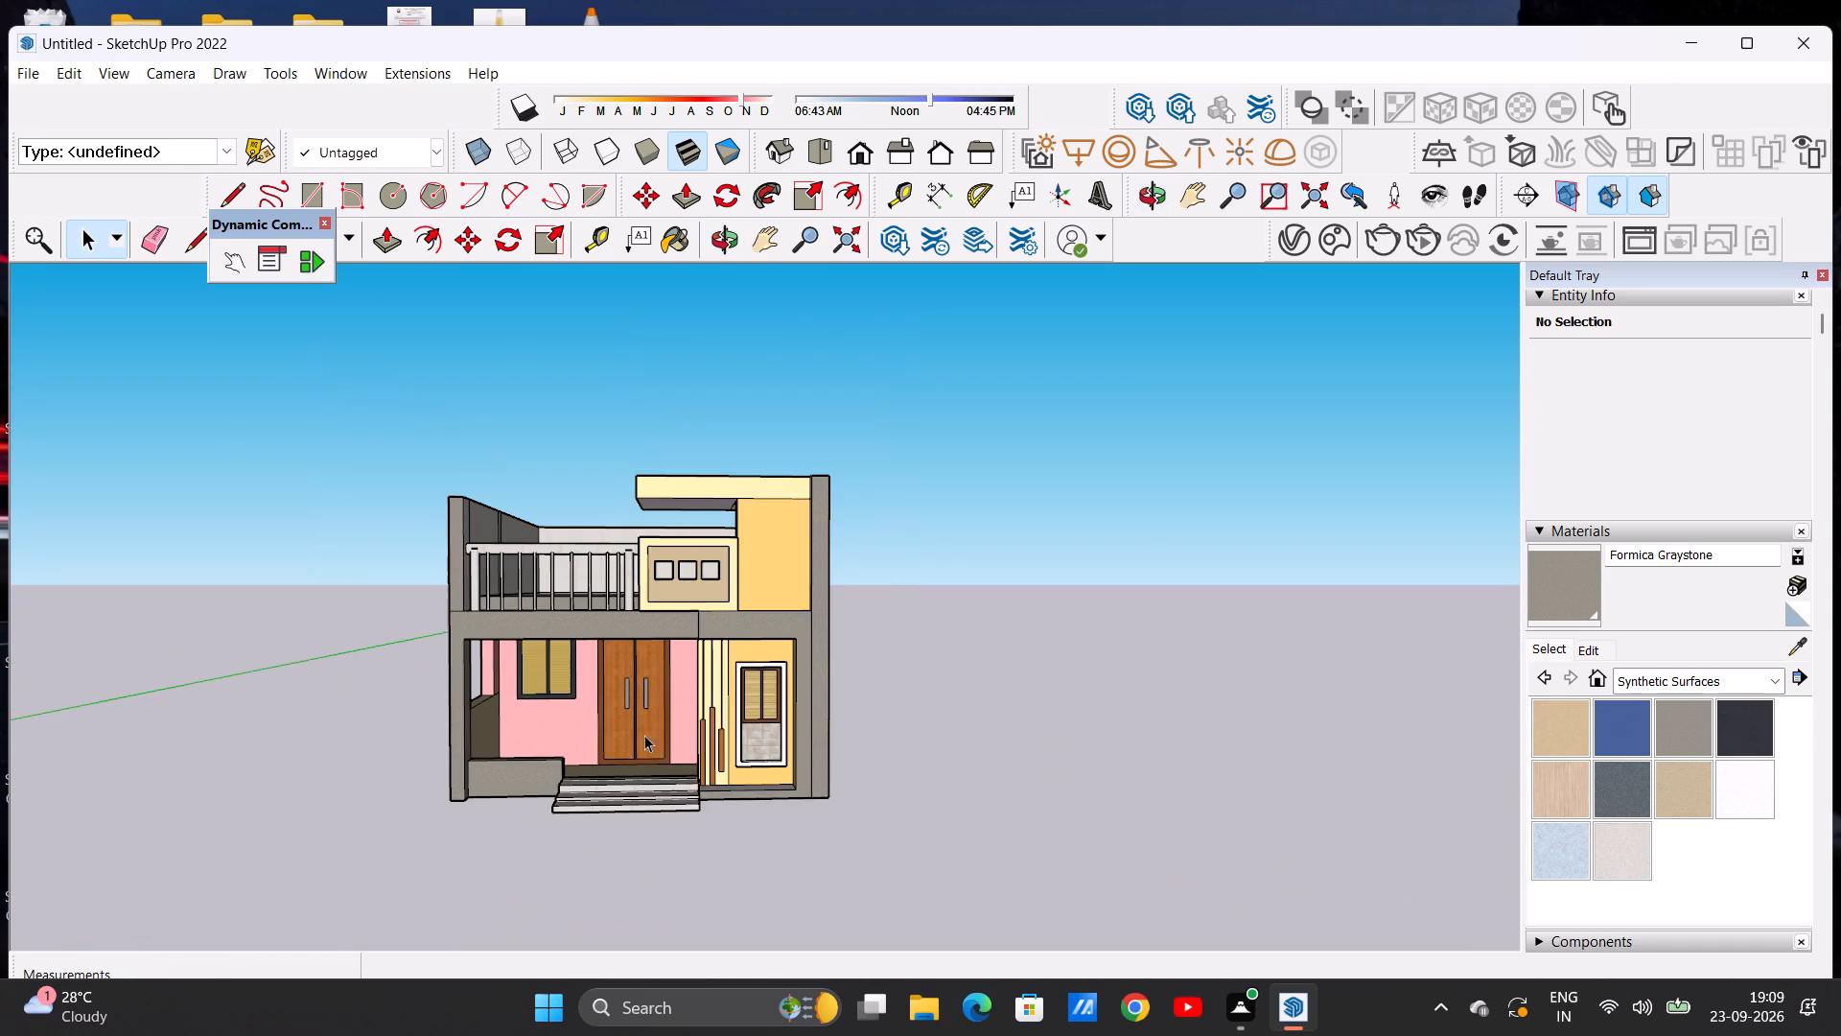
{"action": "scroll", "coordinate": [749, 644], "scroll_direction": "up", "scroll_amount": 5}
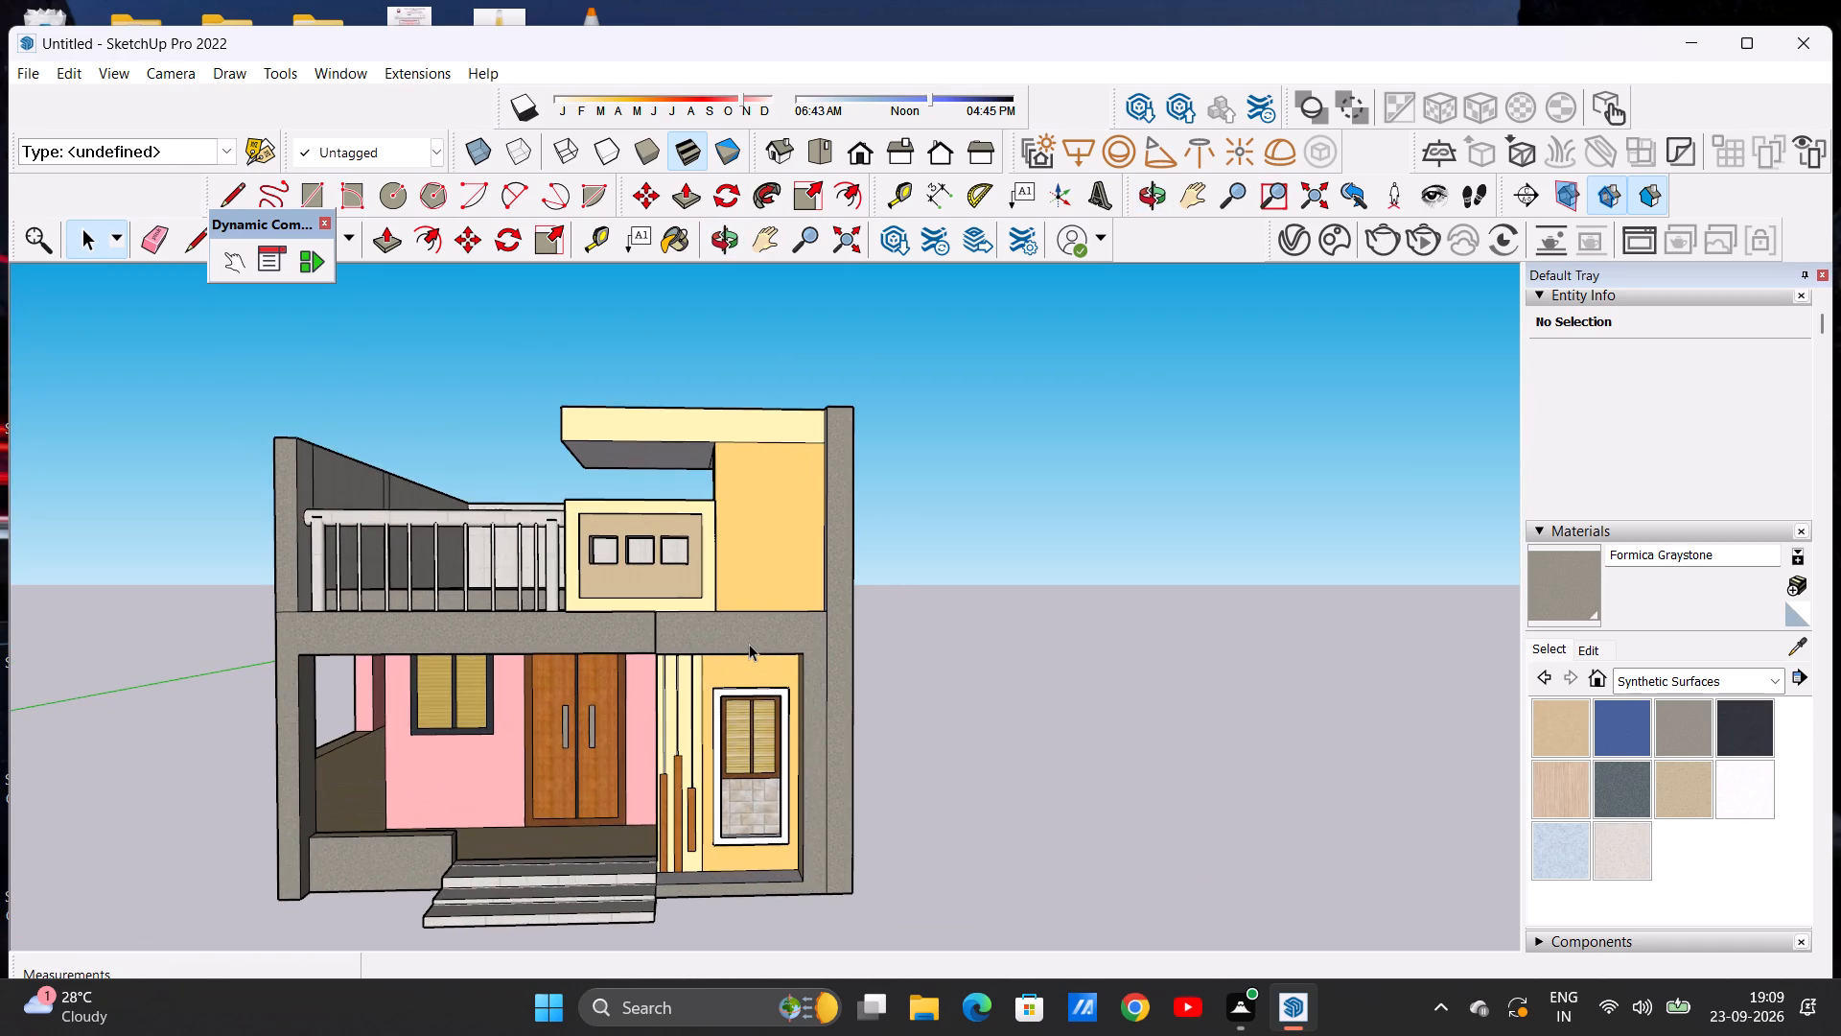
{"action": "scroll", "coordinate": [749, 644], "scroll_direction": "down", "scroll_amount": 3}
{"action": "scroll", "coordinate": [800, 630], "scroll_direction": "up", "scroll_amount": 3}
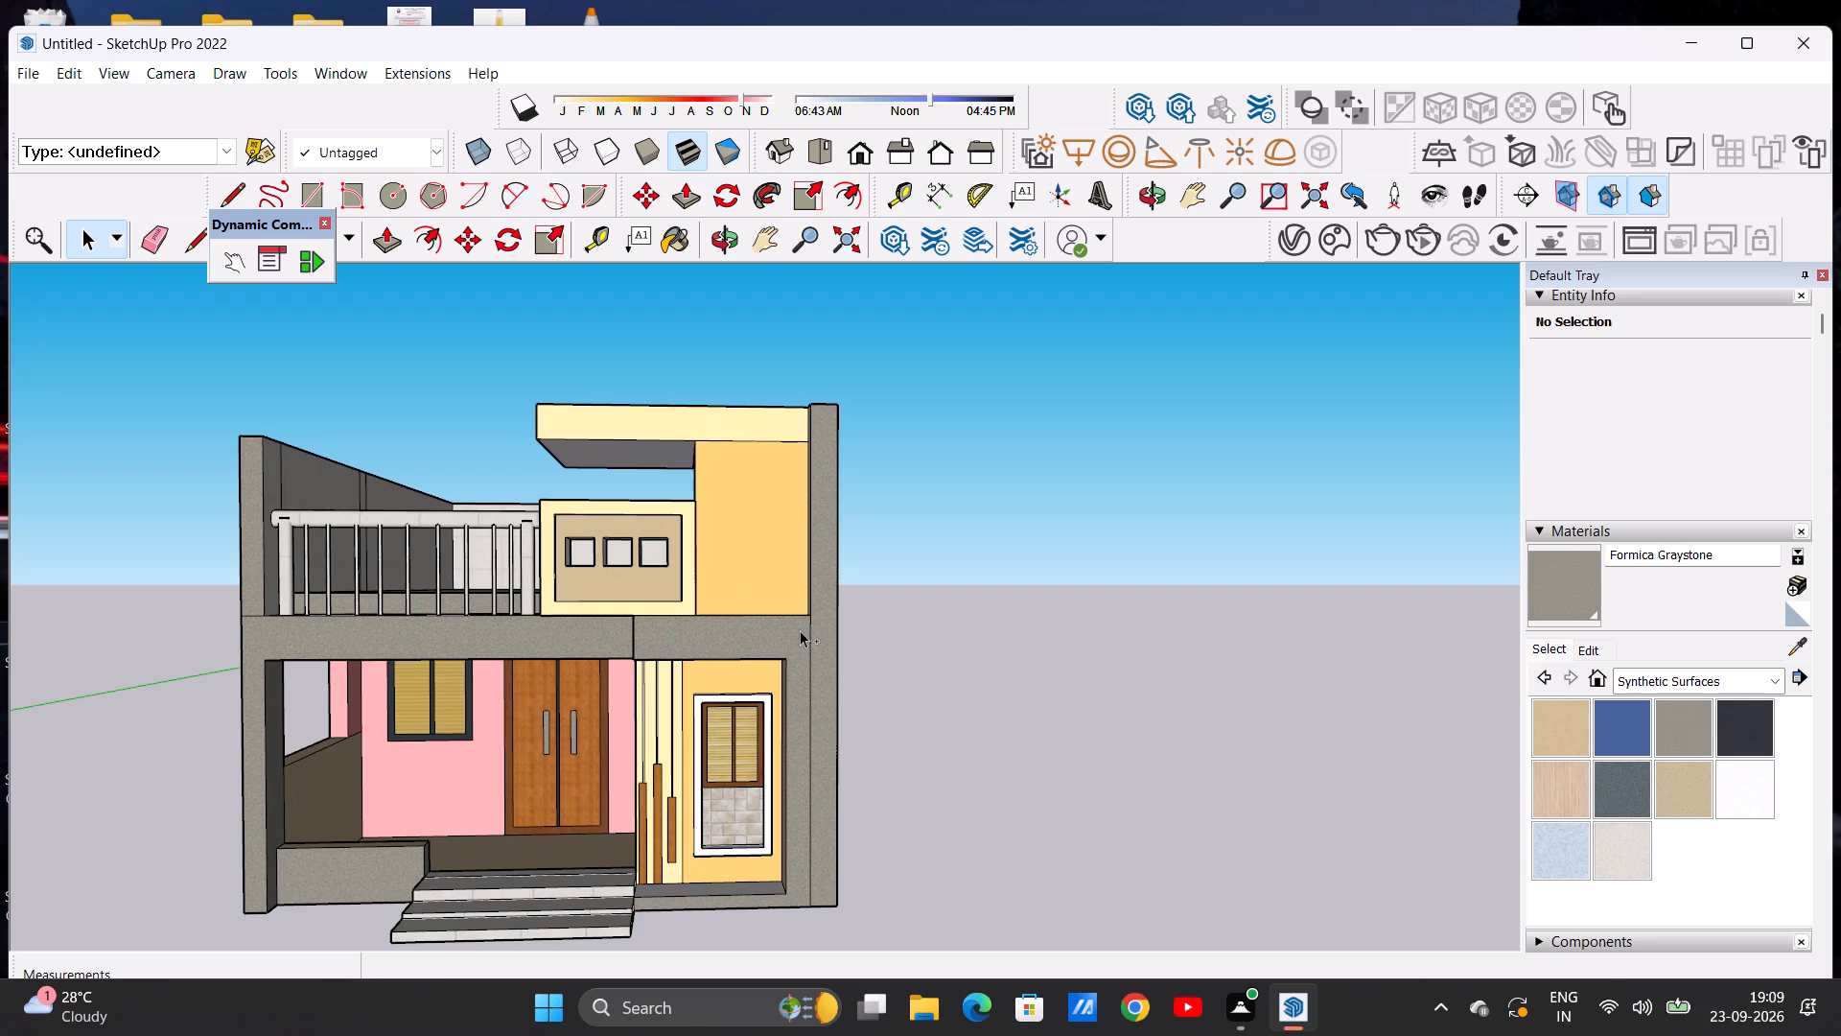
Save the model as chinni5 in the Documents folder as a SketchUp model file.
{"action": "key", "text": "ctrl+s"}
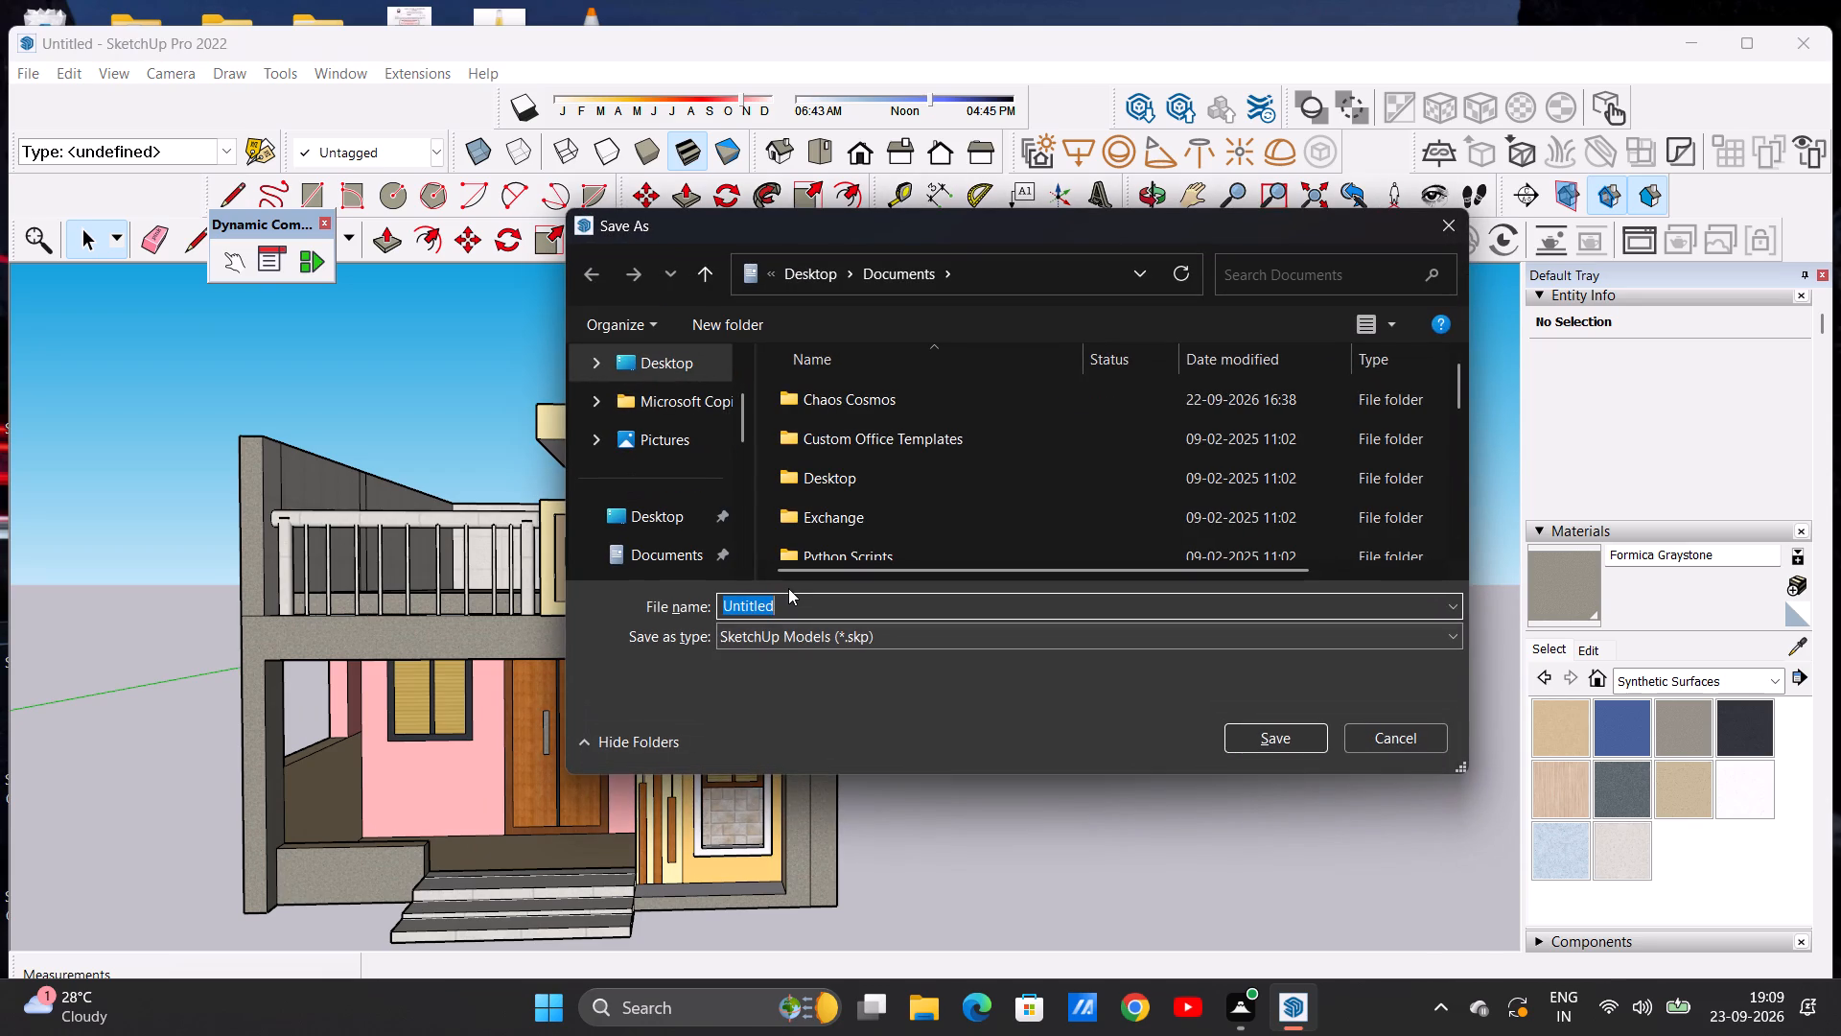
{"action": "key", "text": "BackSpace"}
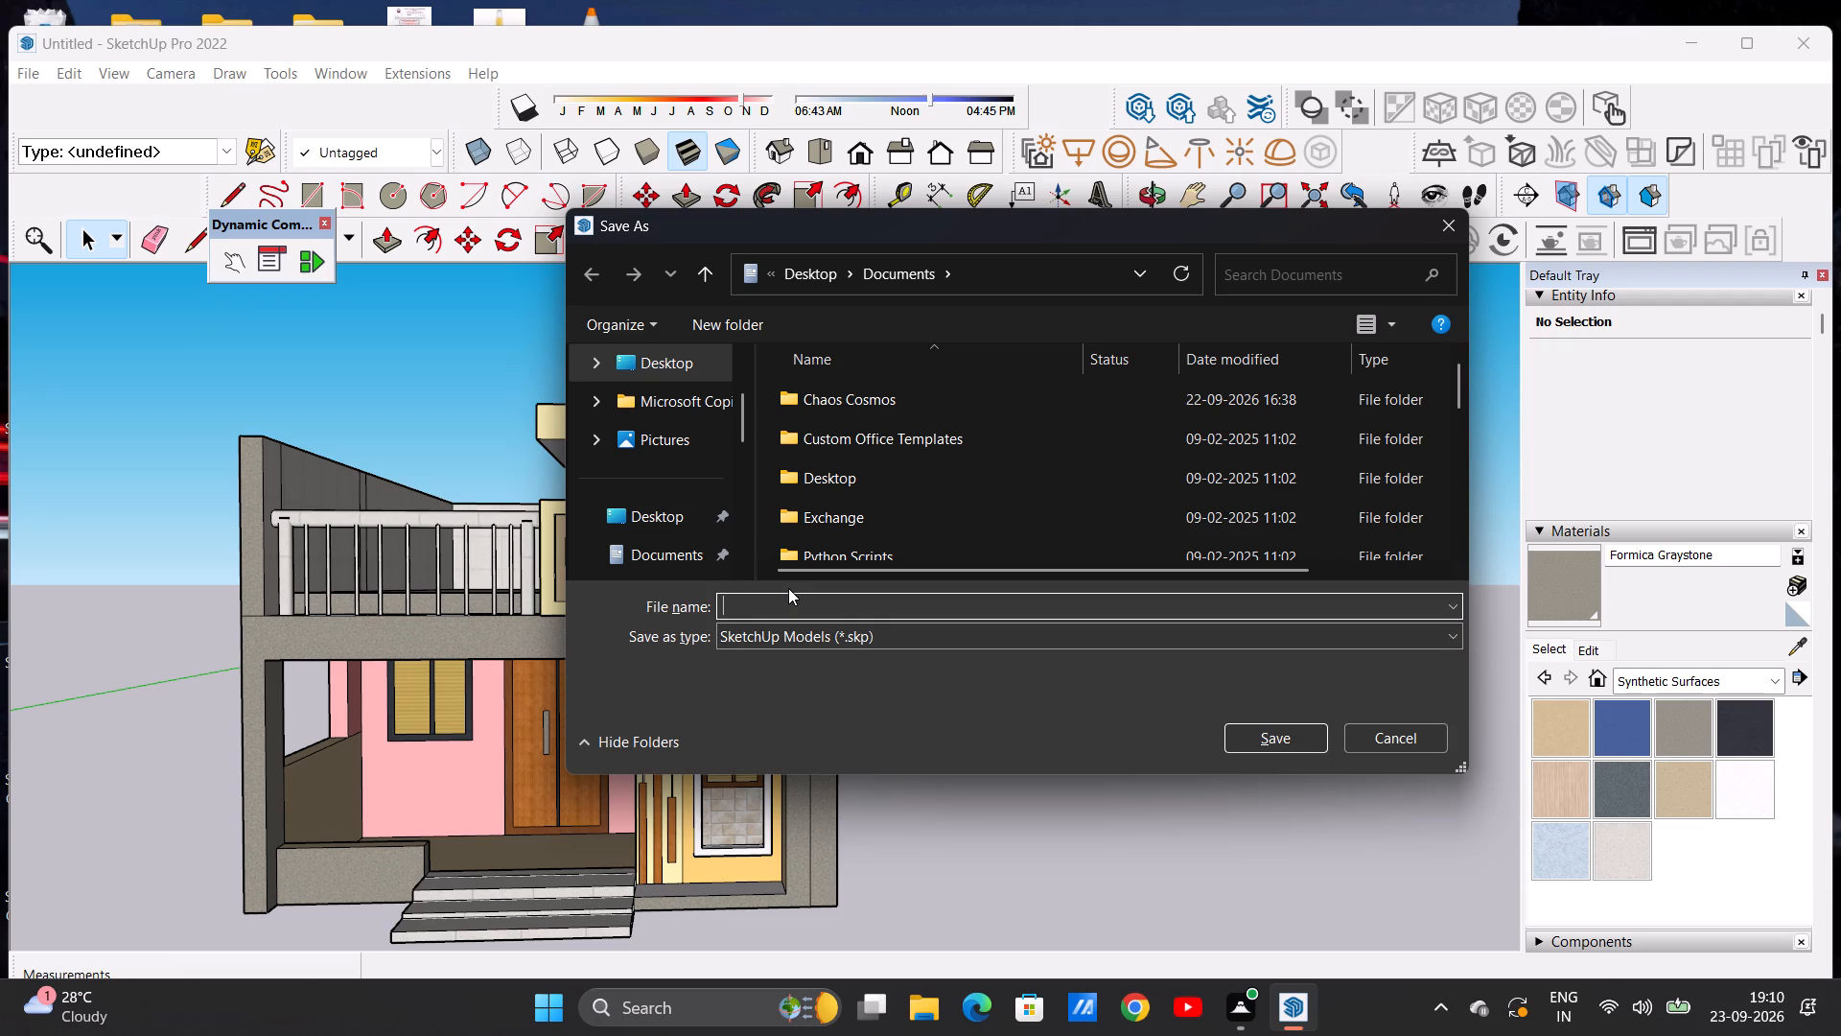
{"action": "type", "text": "chinni"}
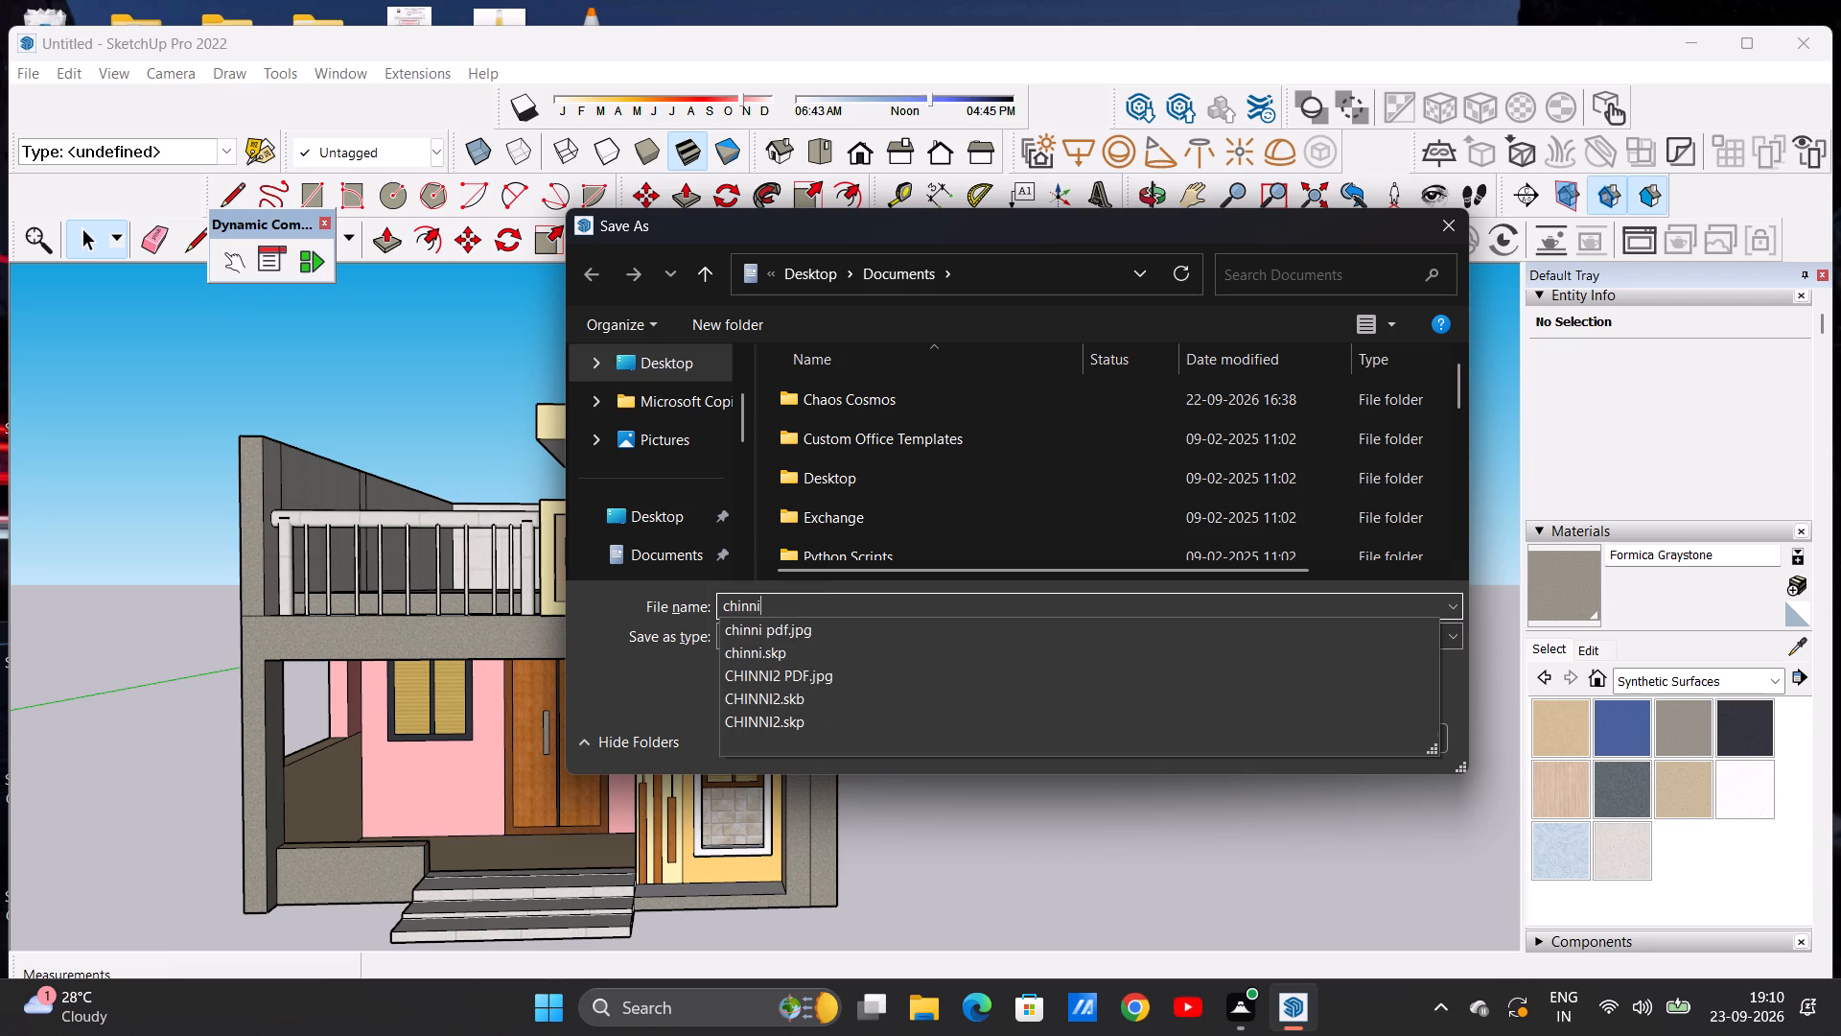
{"action": "key", "text": "5"}
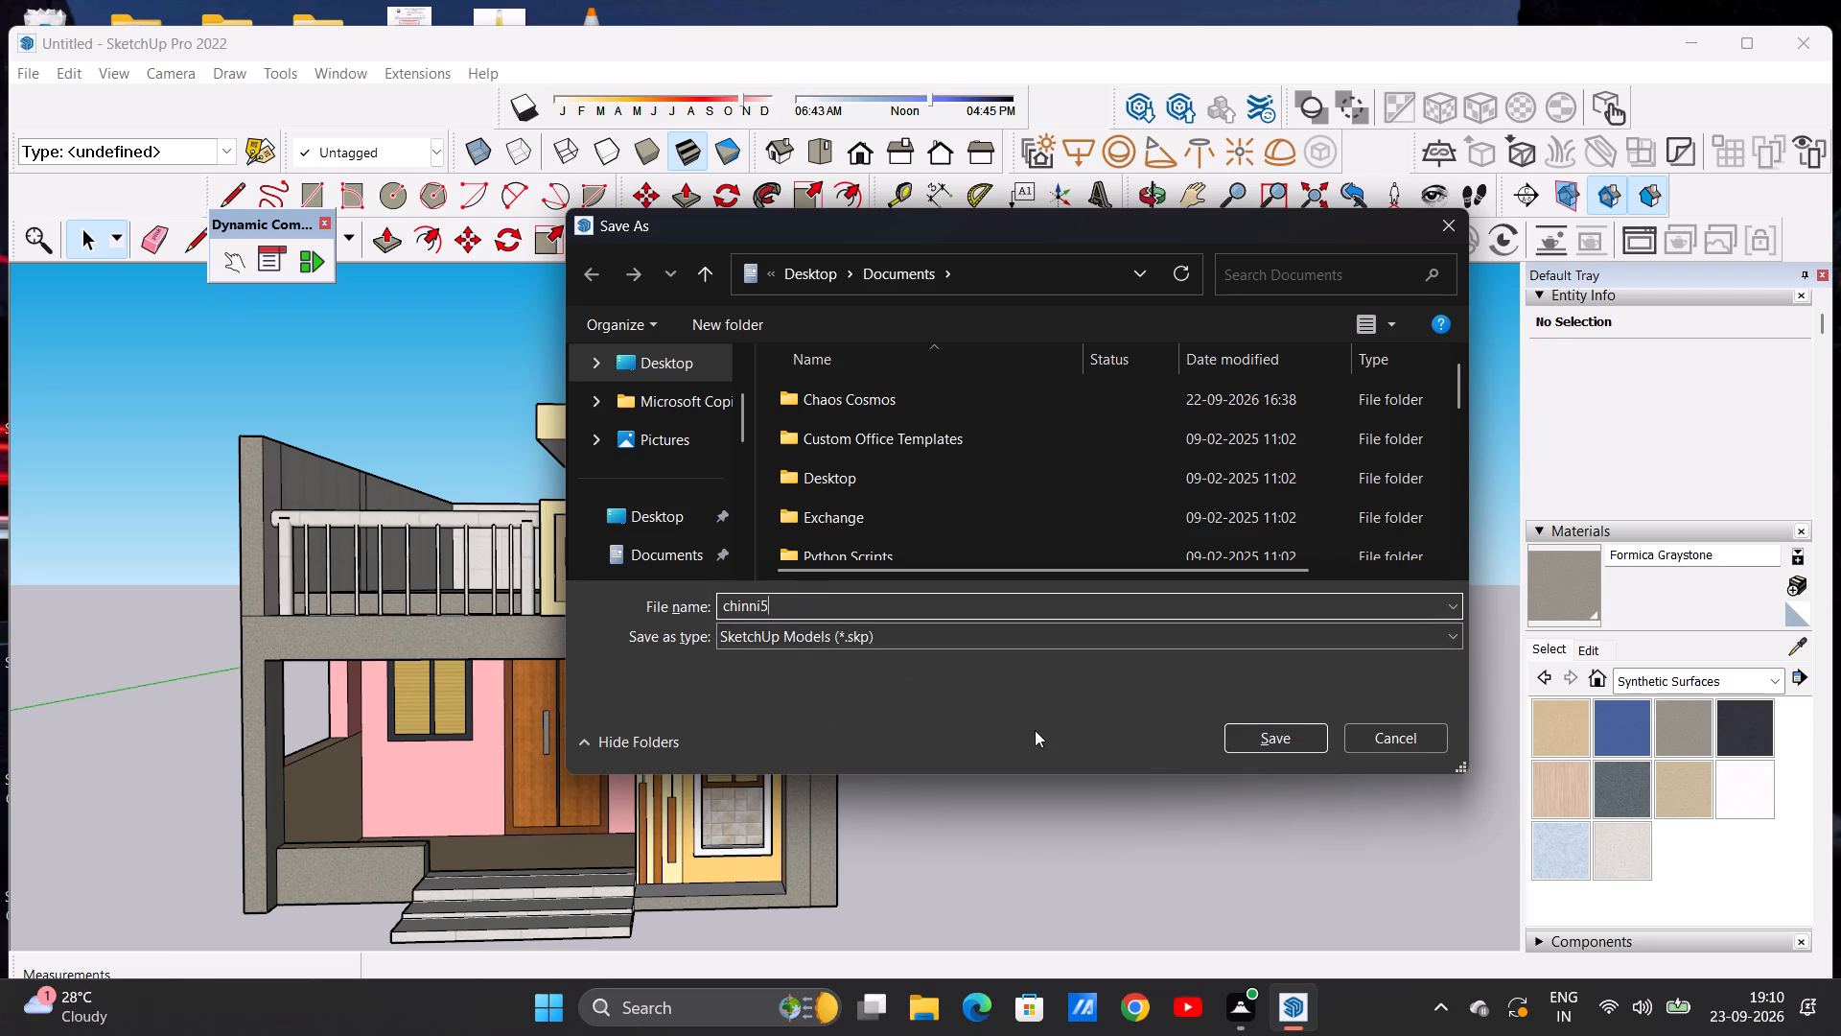
{"action": "left_click", "coordinate": [1273, 743]}
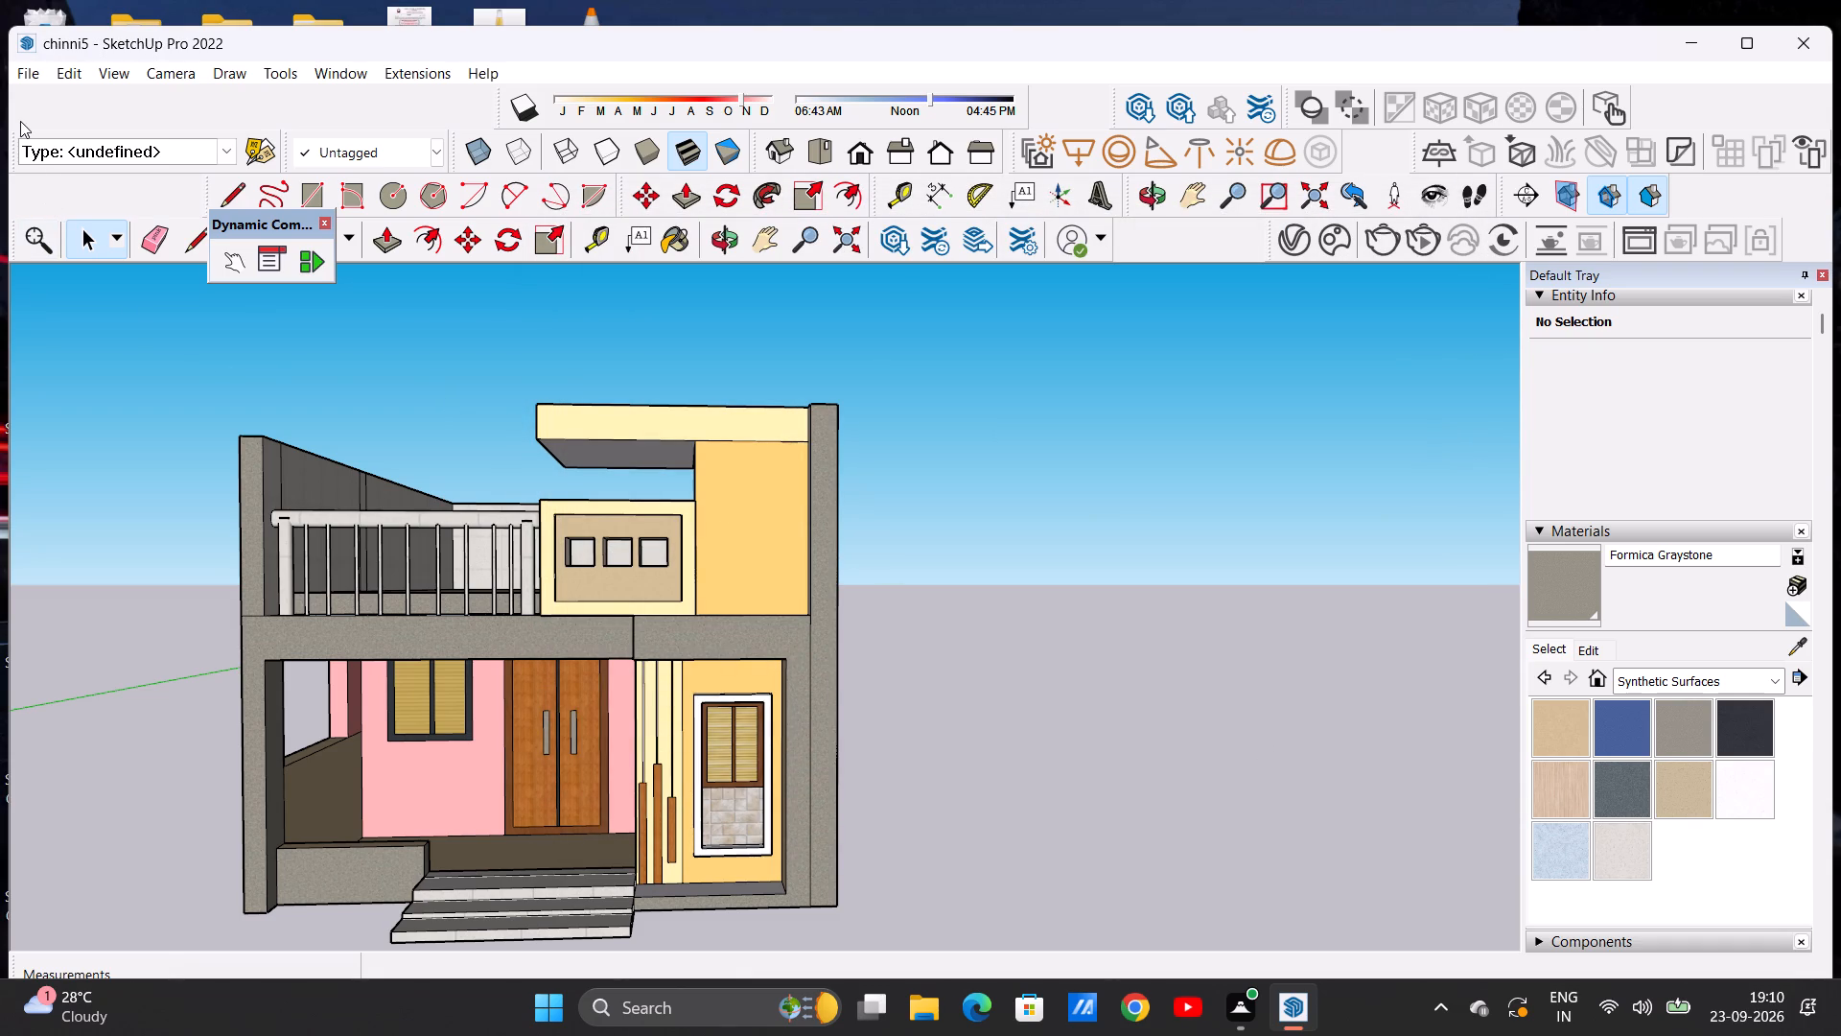
Export the front view of the house as a 2D JPEG image named "chinni5 pdf" in the Documents folder.
{"action": "left_click", "coordinate": [24, 72]}
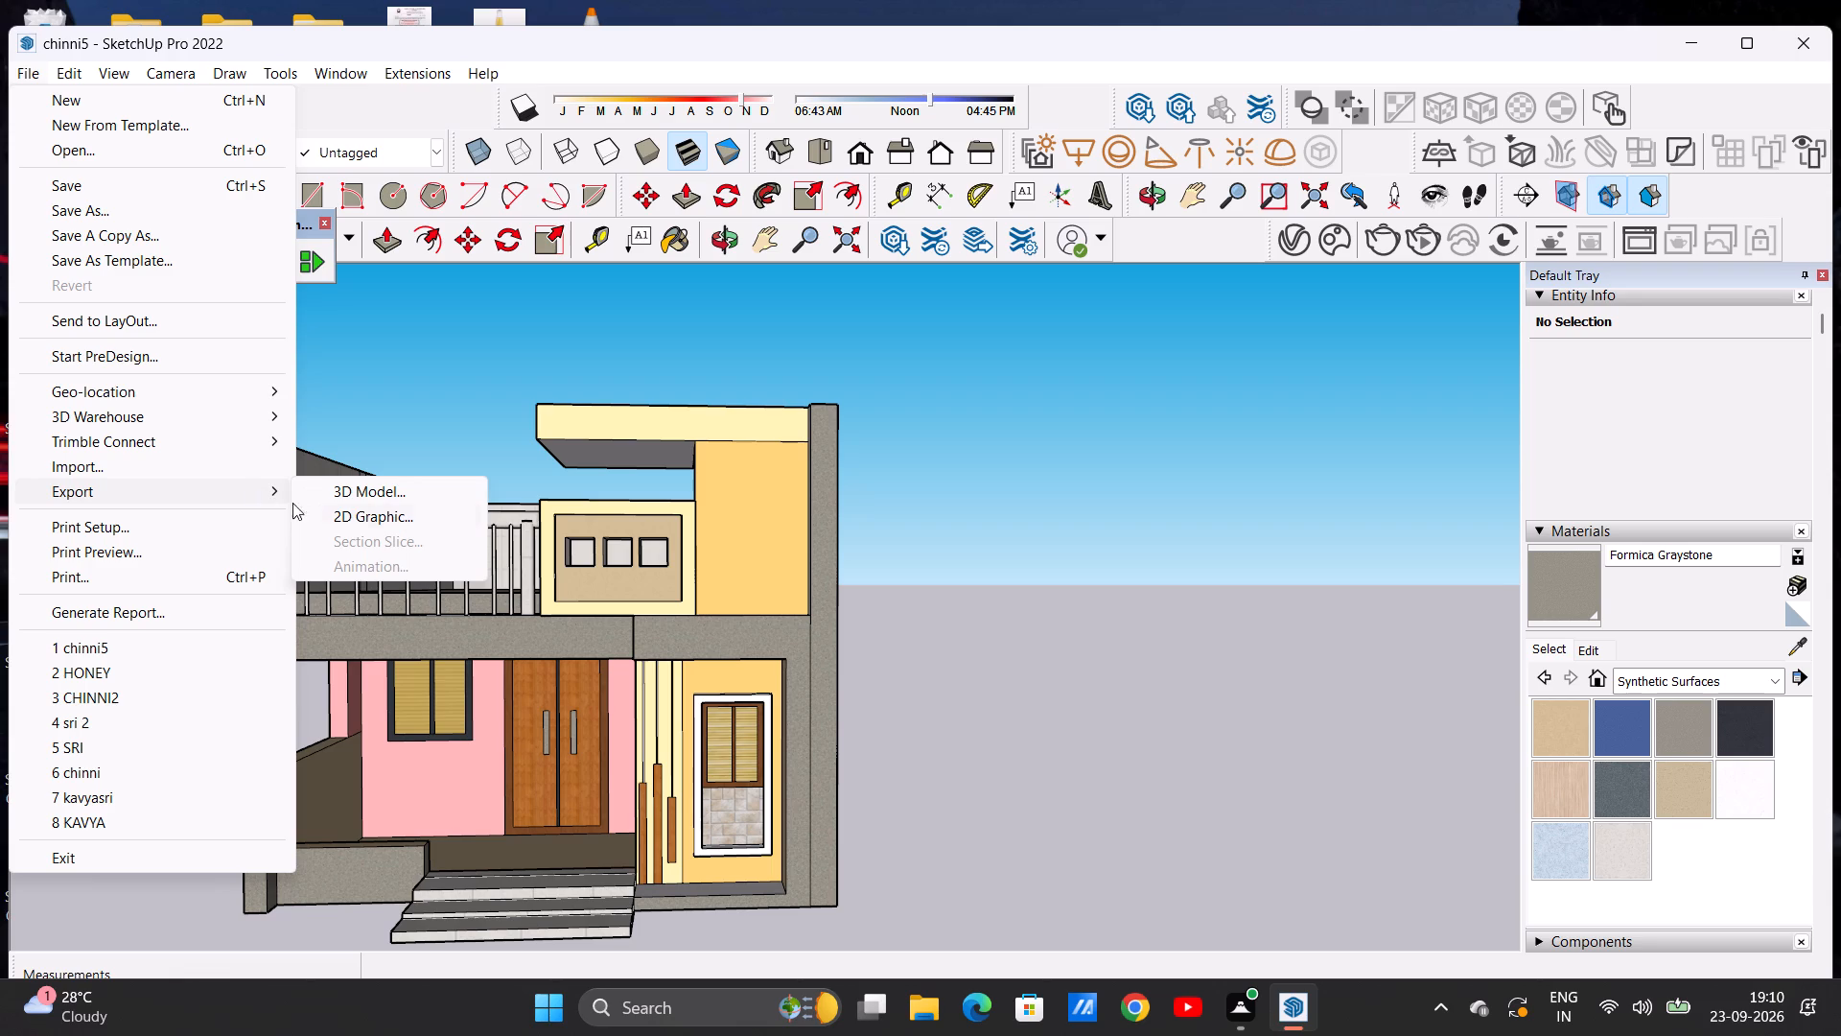
{"action": "left_click", "coordinate": [332, 509]}
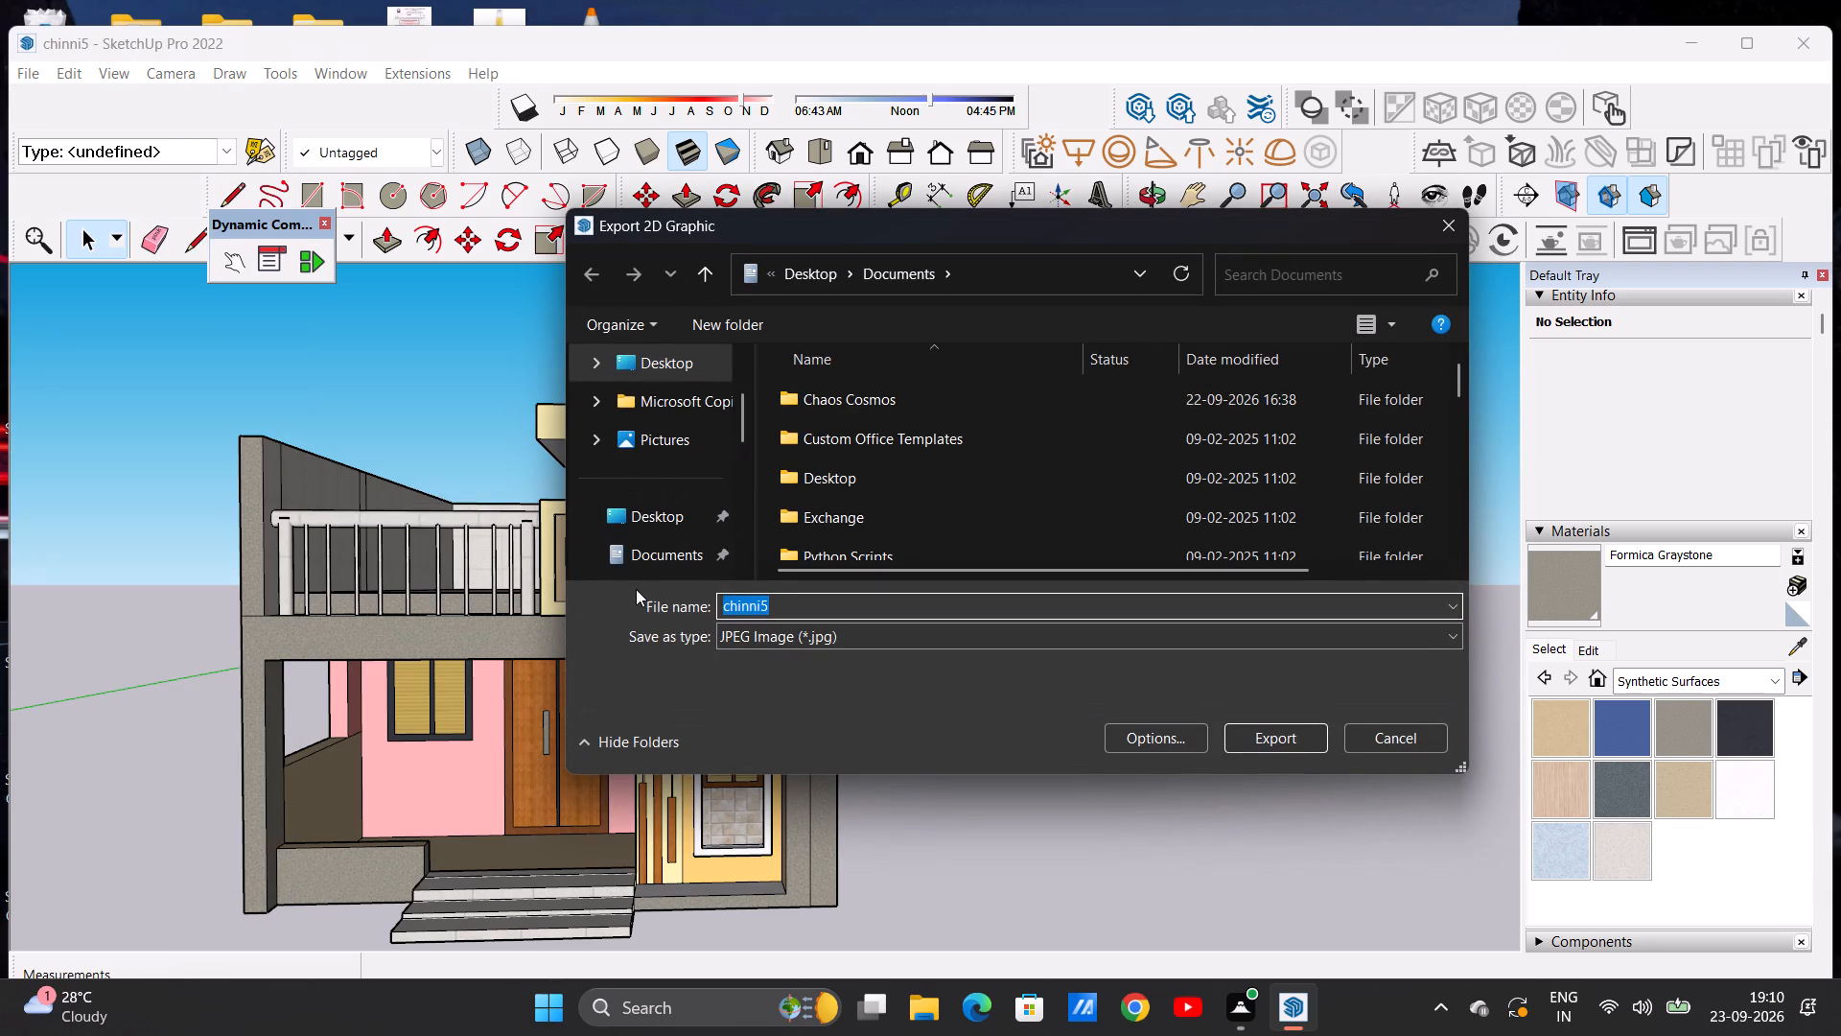
{"action": "left_click", "coordinate": [799, 600]}
{"action": "key", "text": "space"}
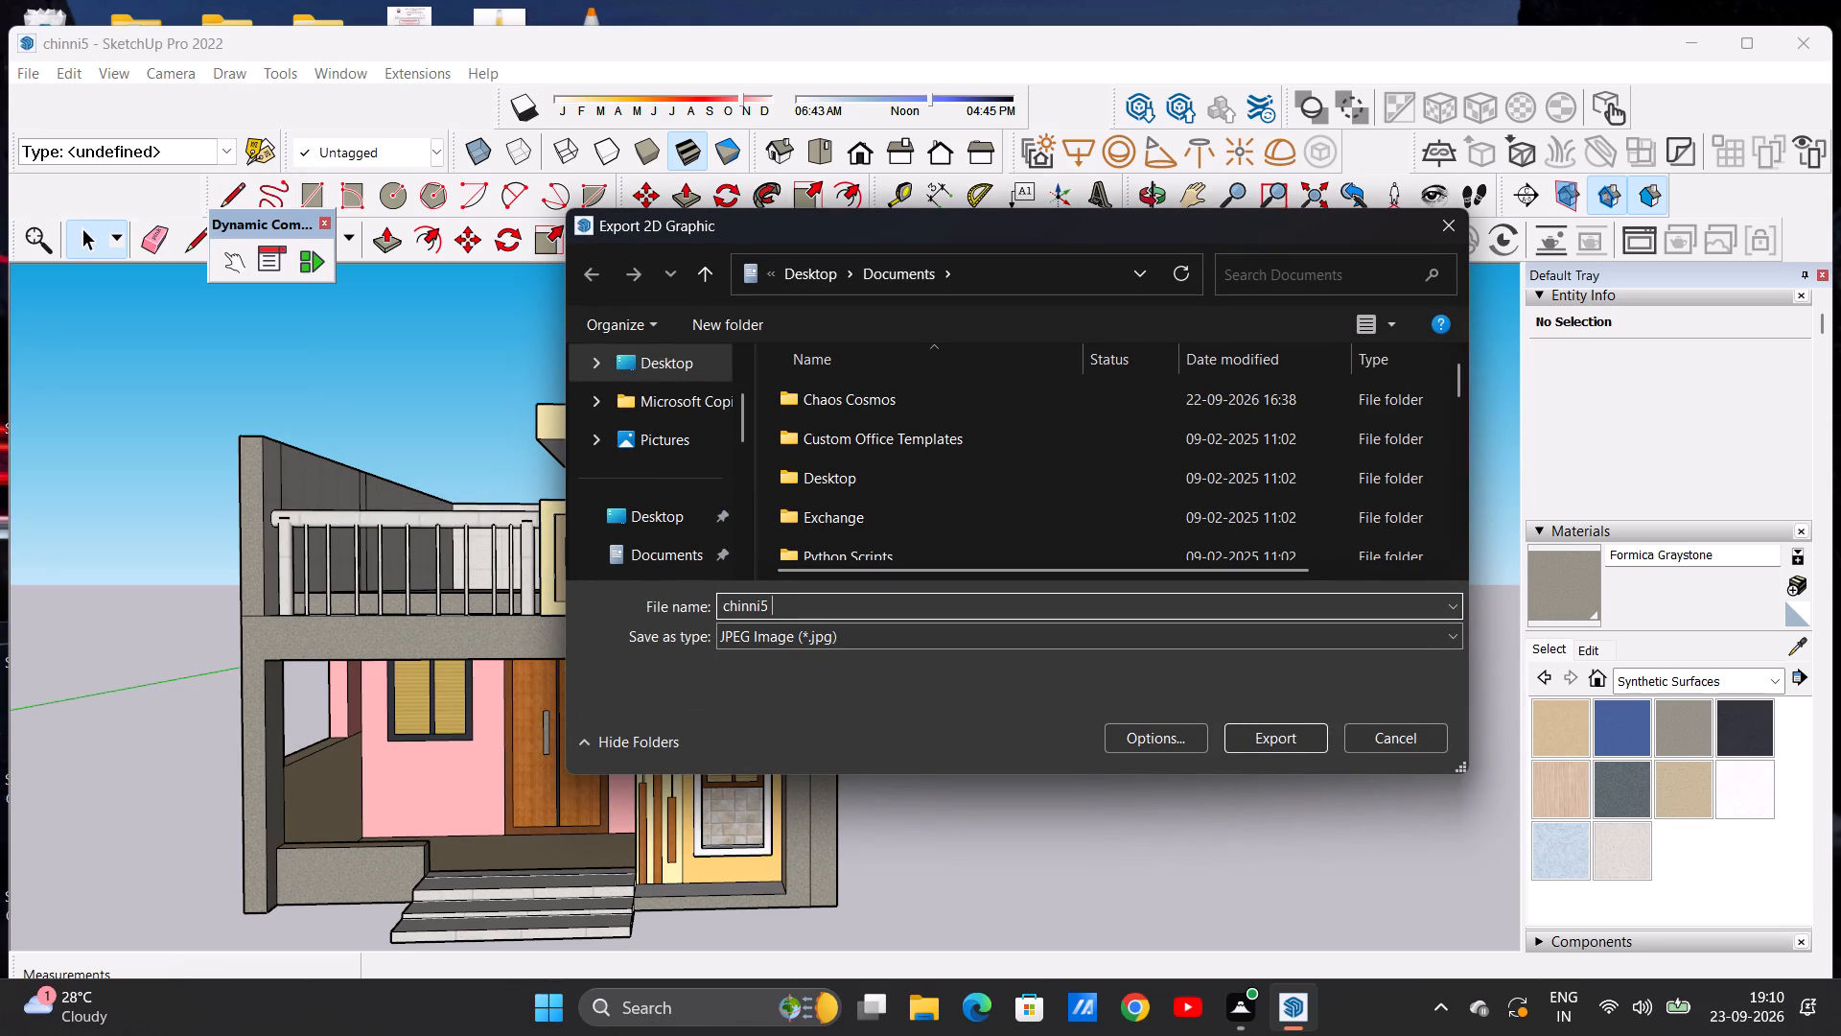
{"action": "type", "text": "pdf"}
{"action": "left_click", "coordinate": [1279, 738]}
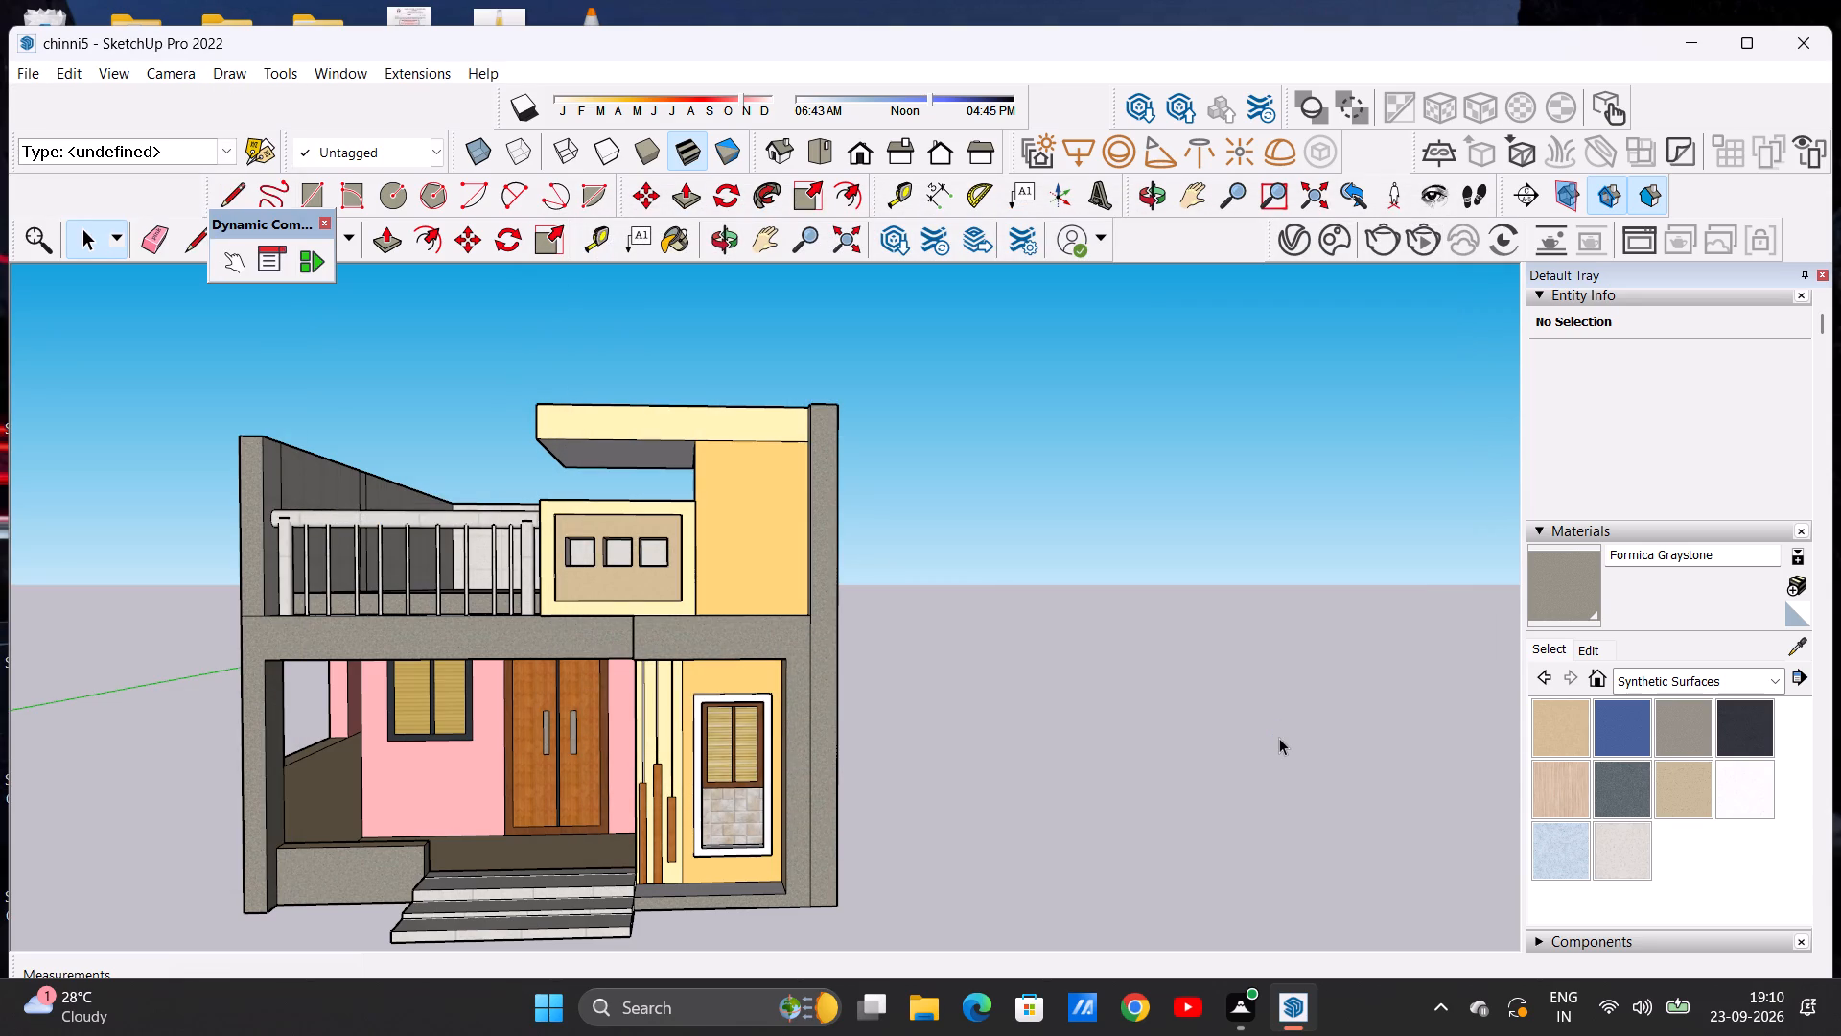